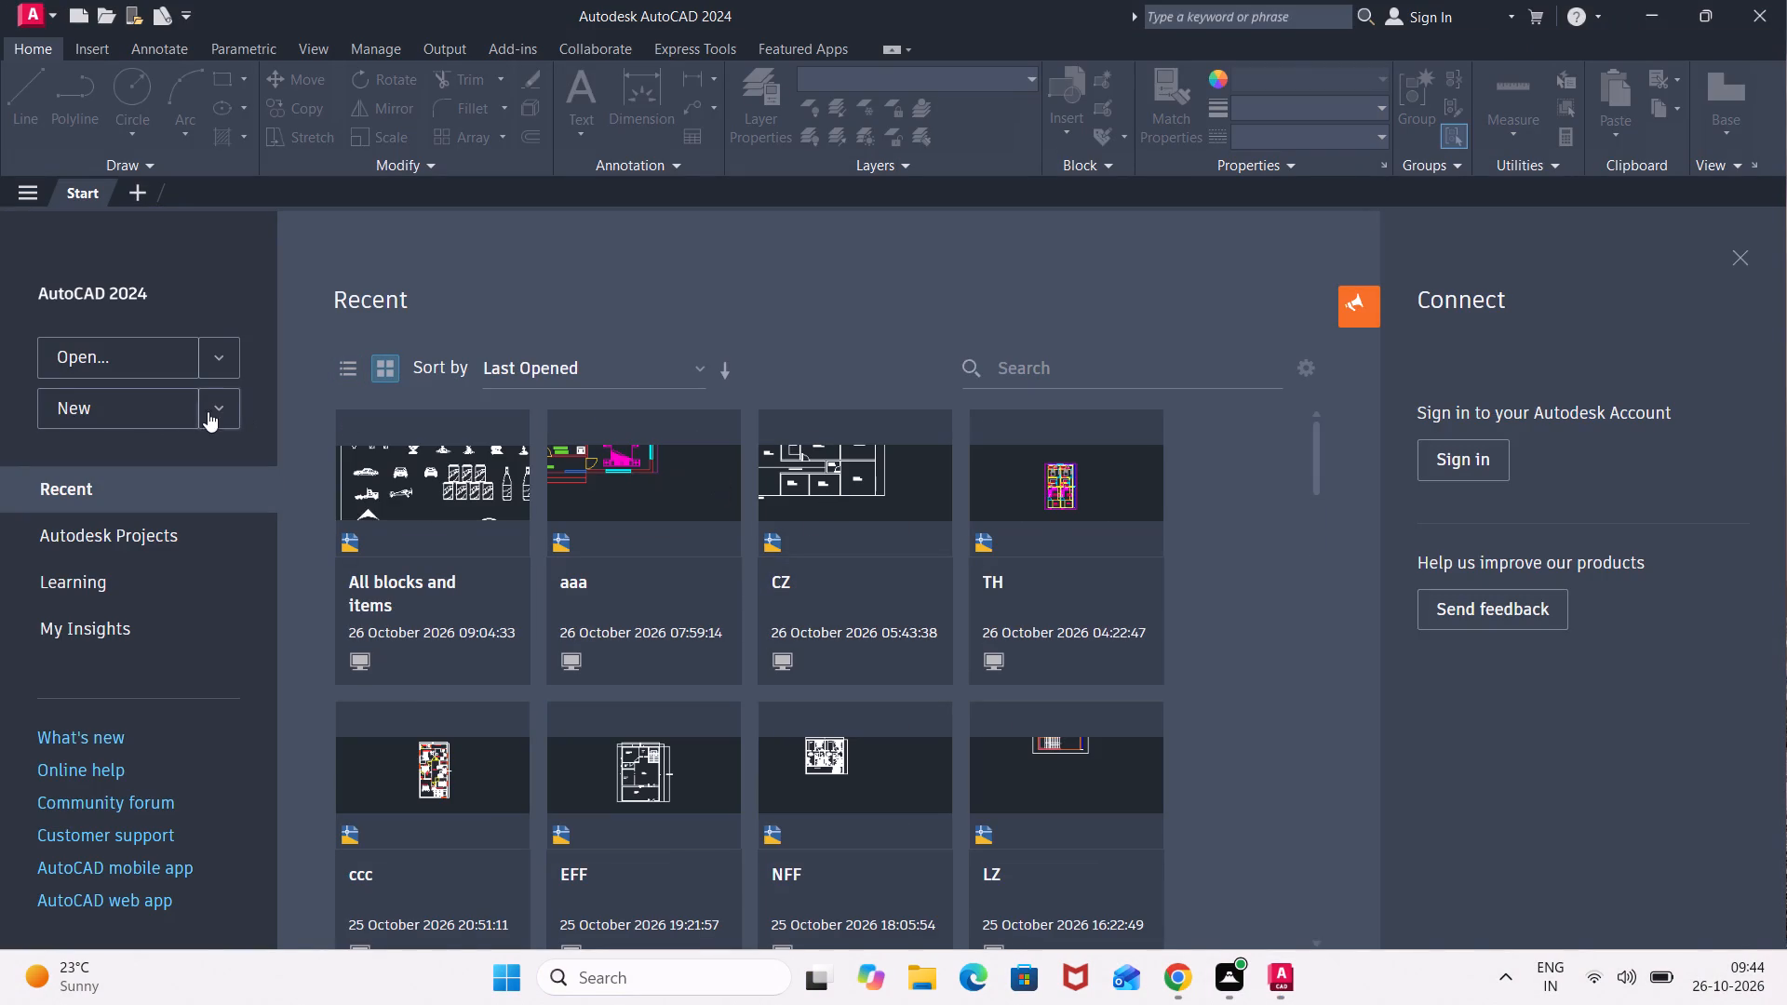
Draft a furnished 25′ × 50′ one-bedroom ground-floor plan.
Create a new blank drawing.
double_click(151, 409)
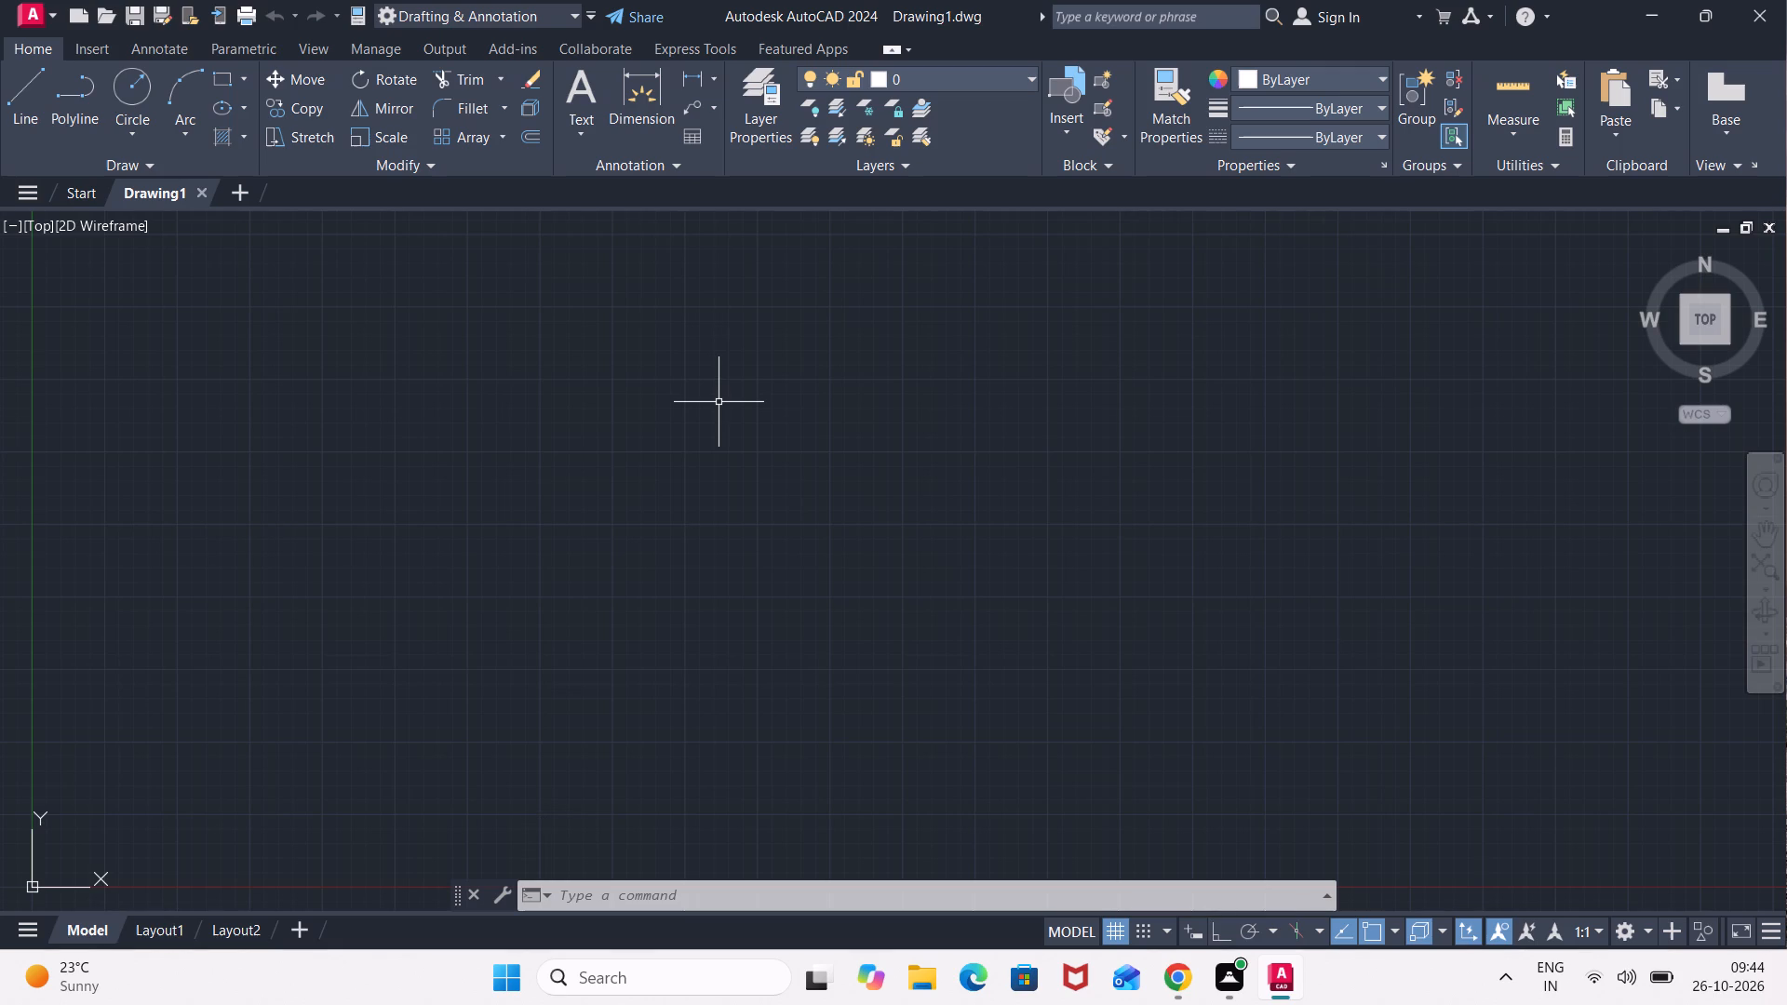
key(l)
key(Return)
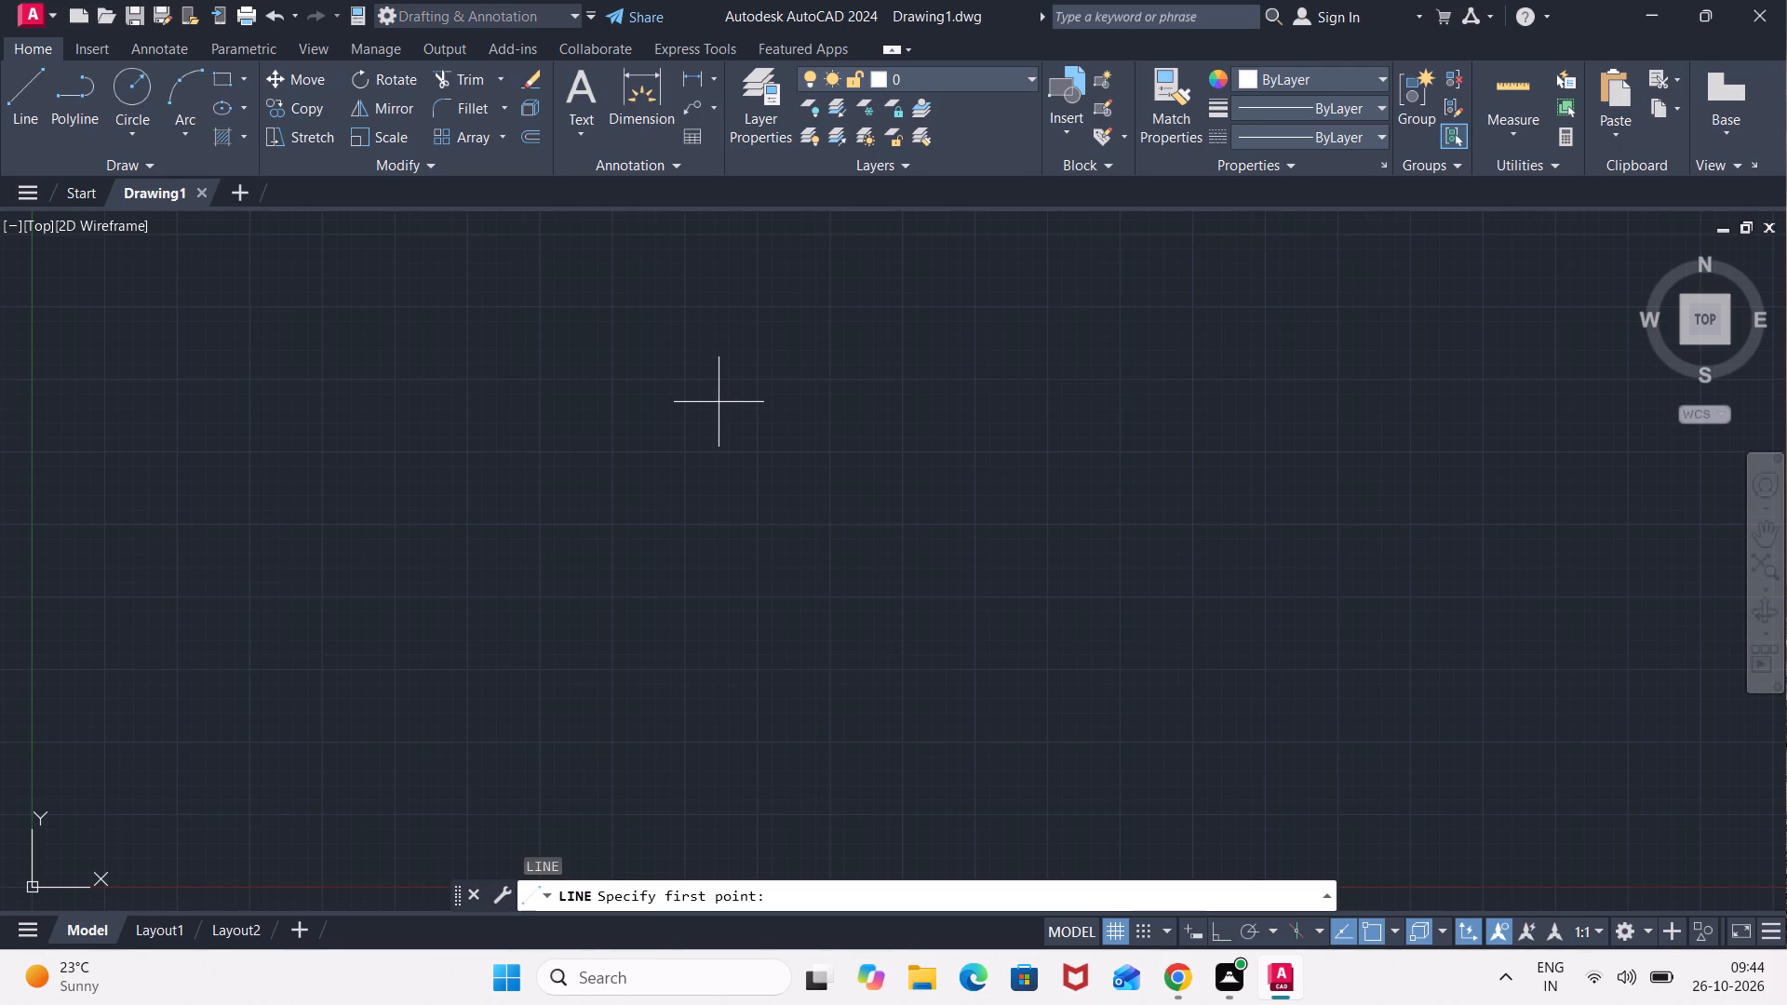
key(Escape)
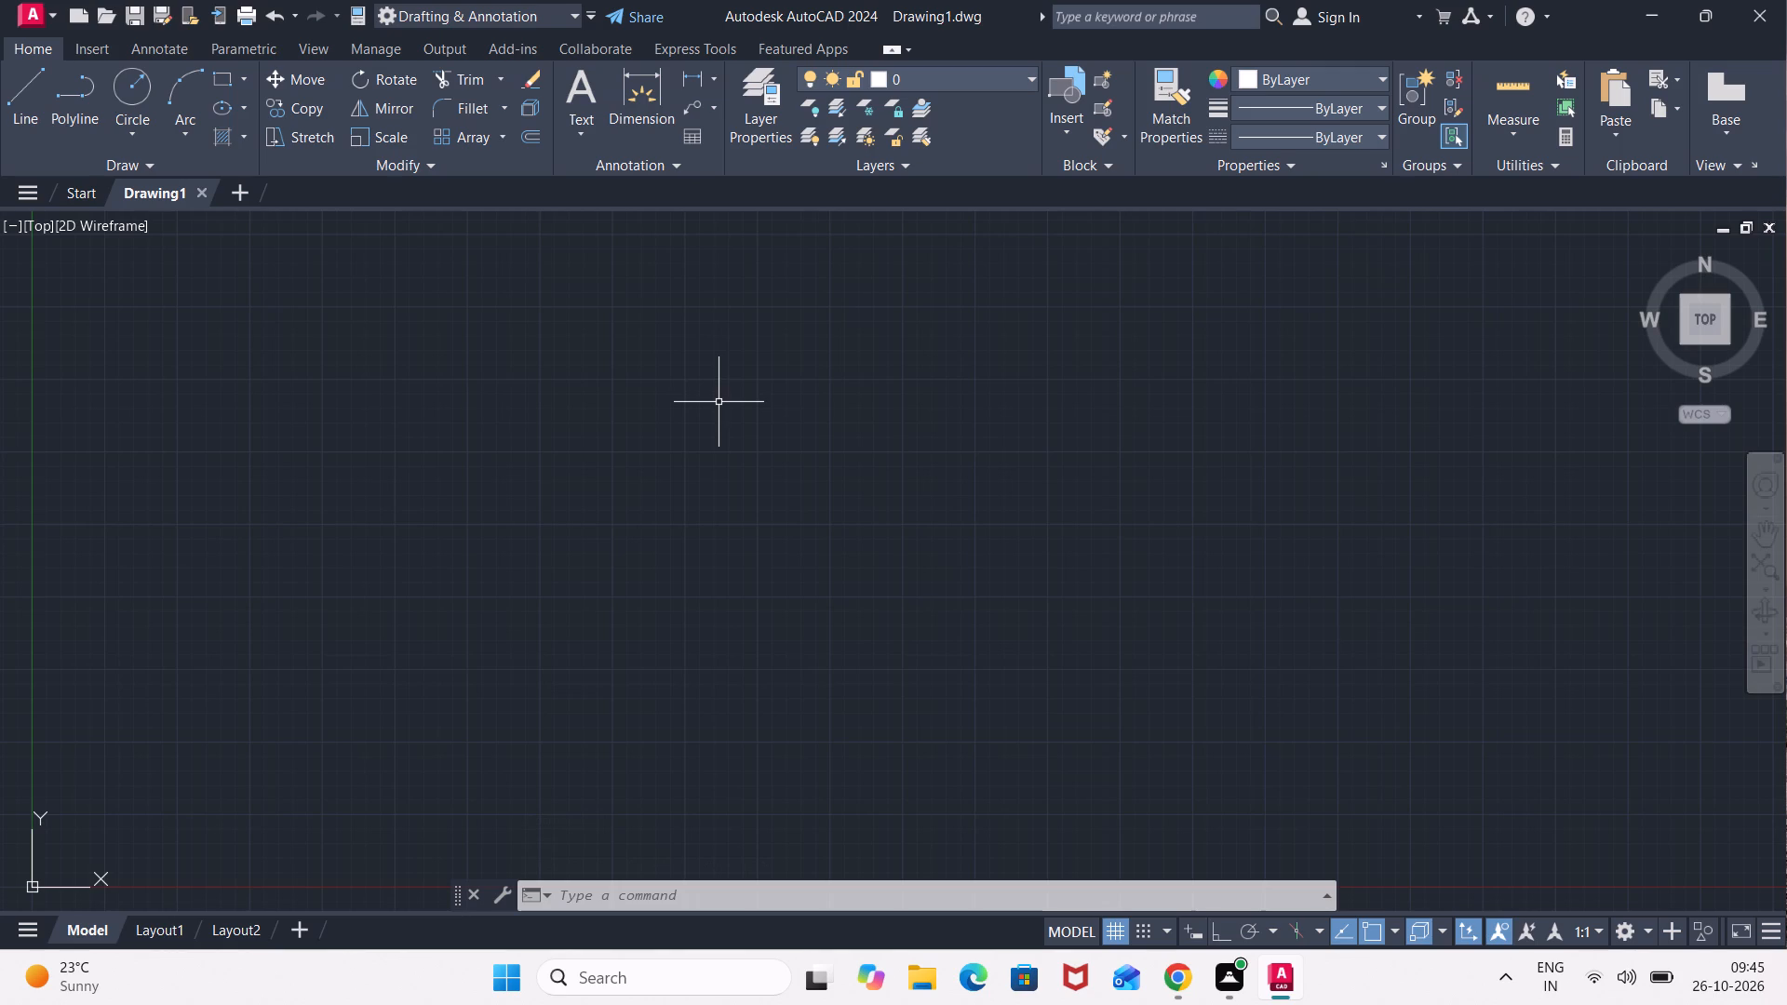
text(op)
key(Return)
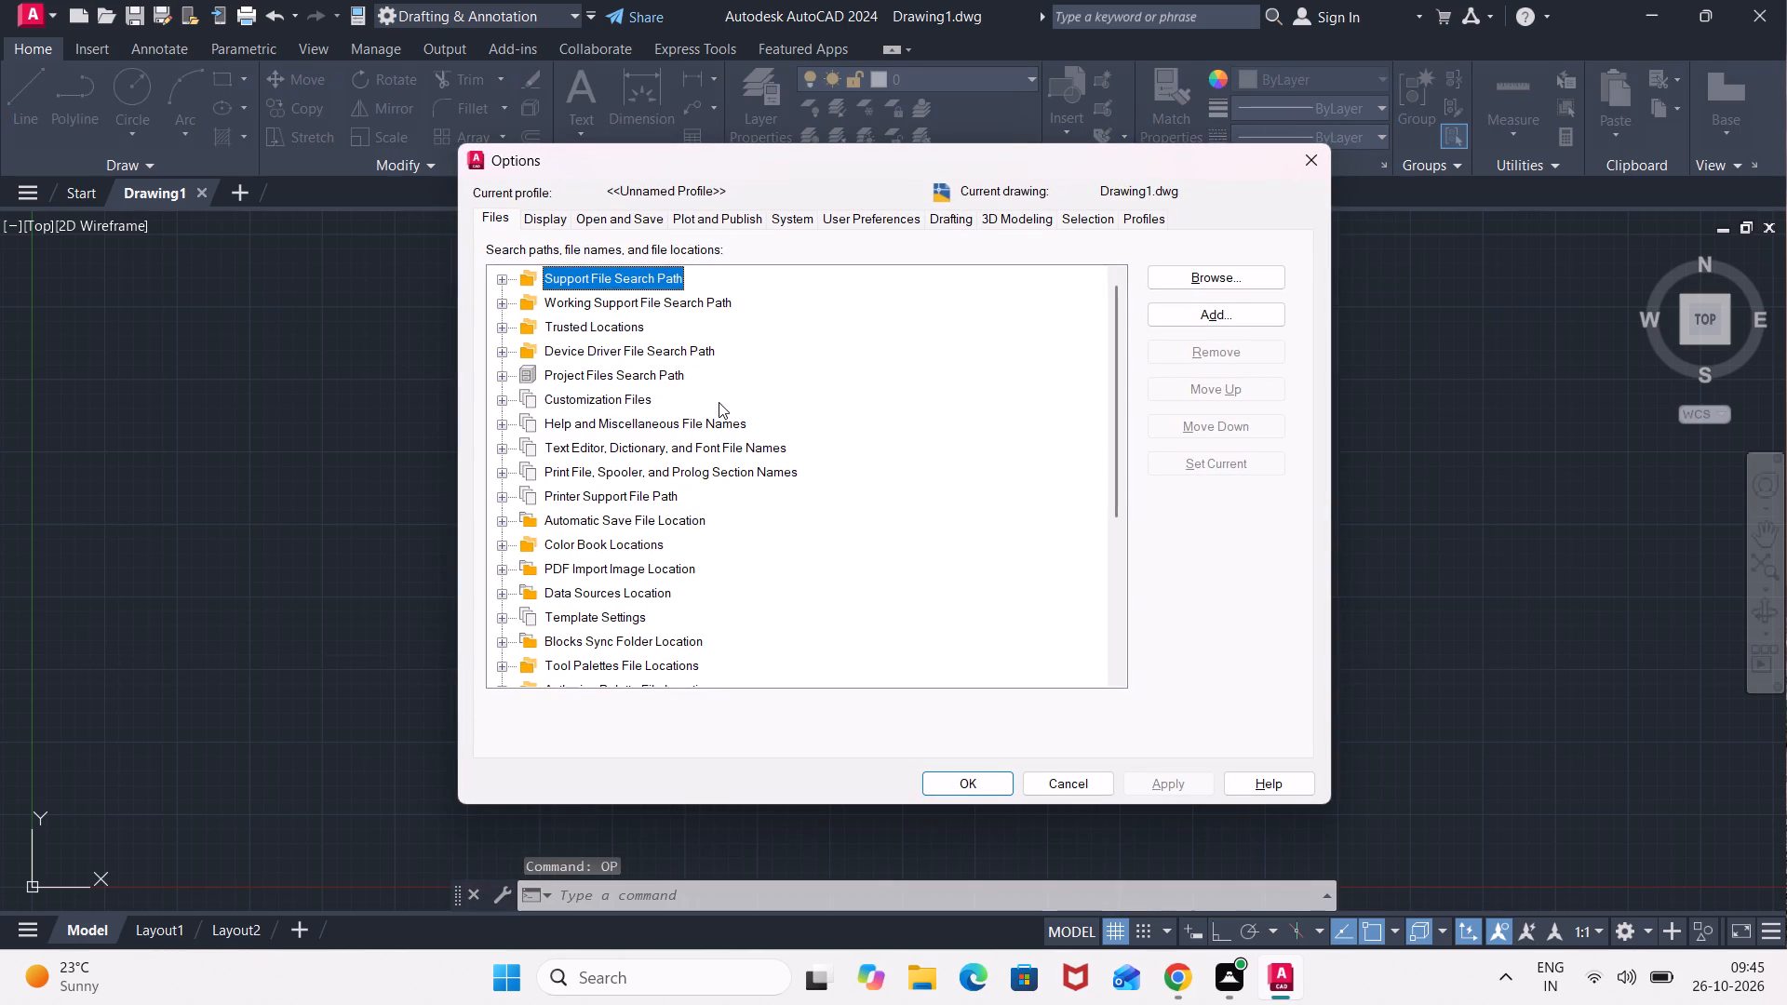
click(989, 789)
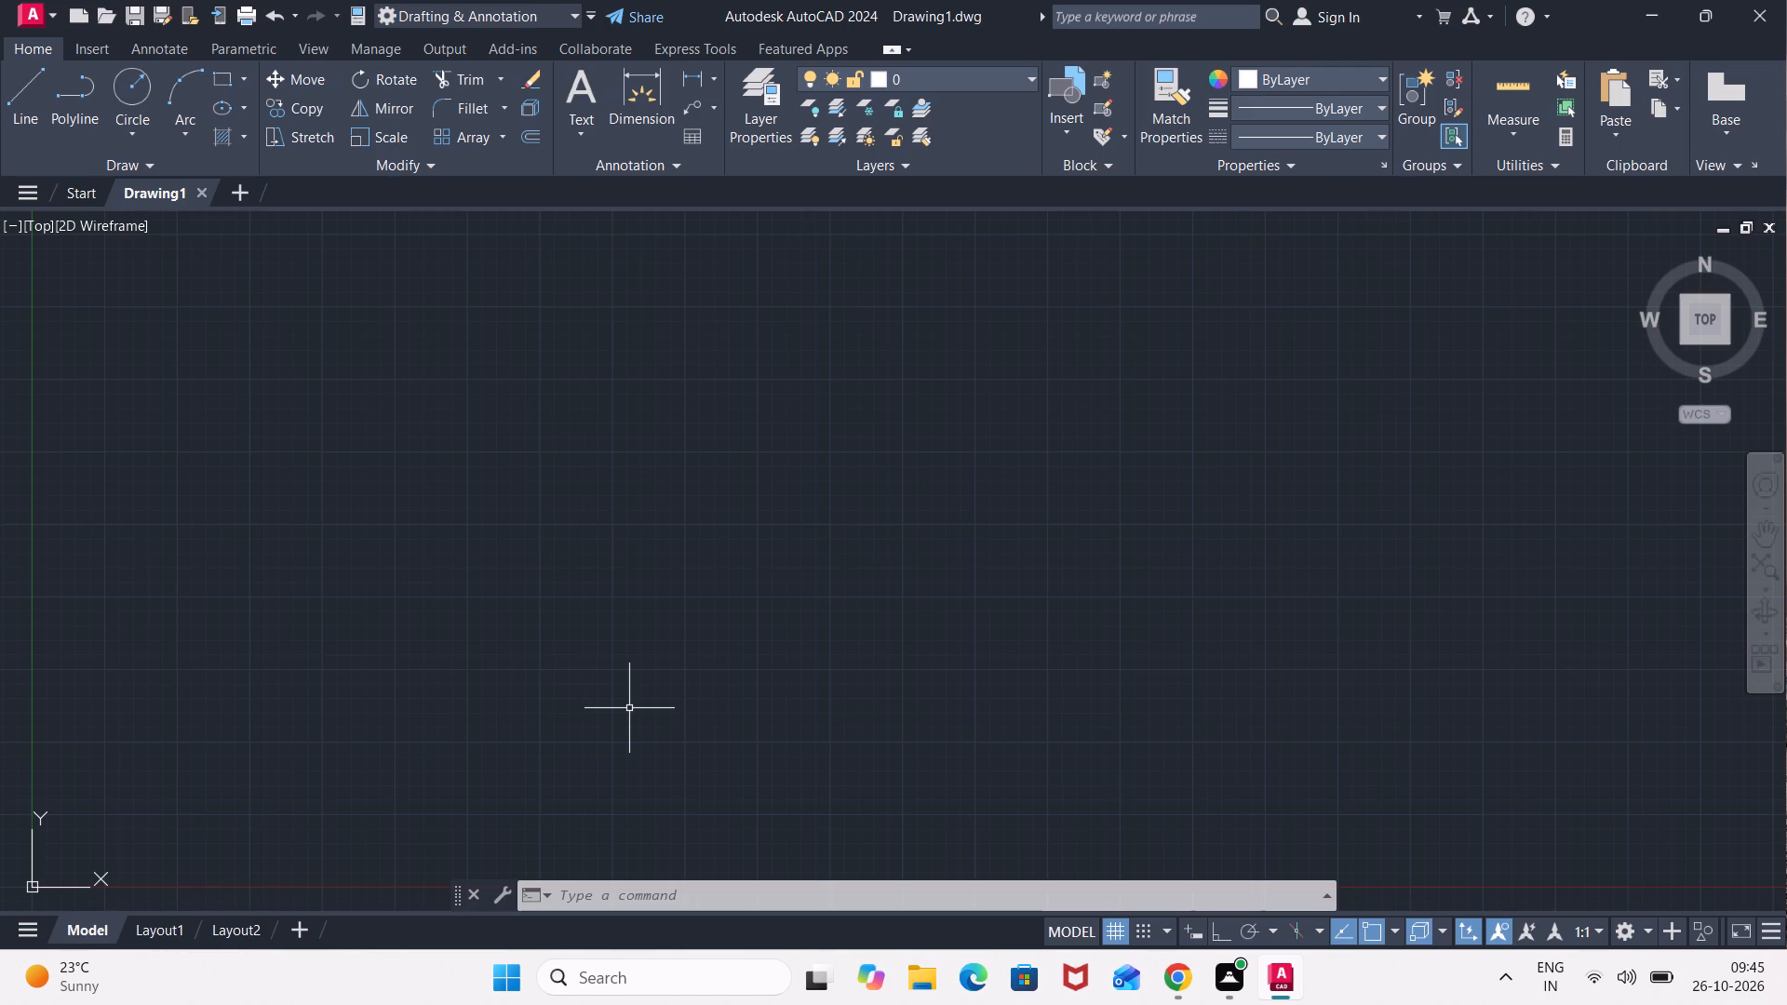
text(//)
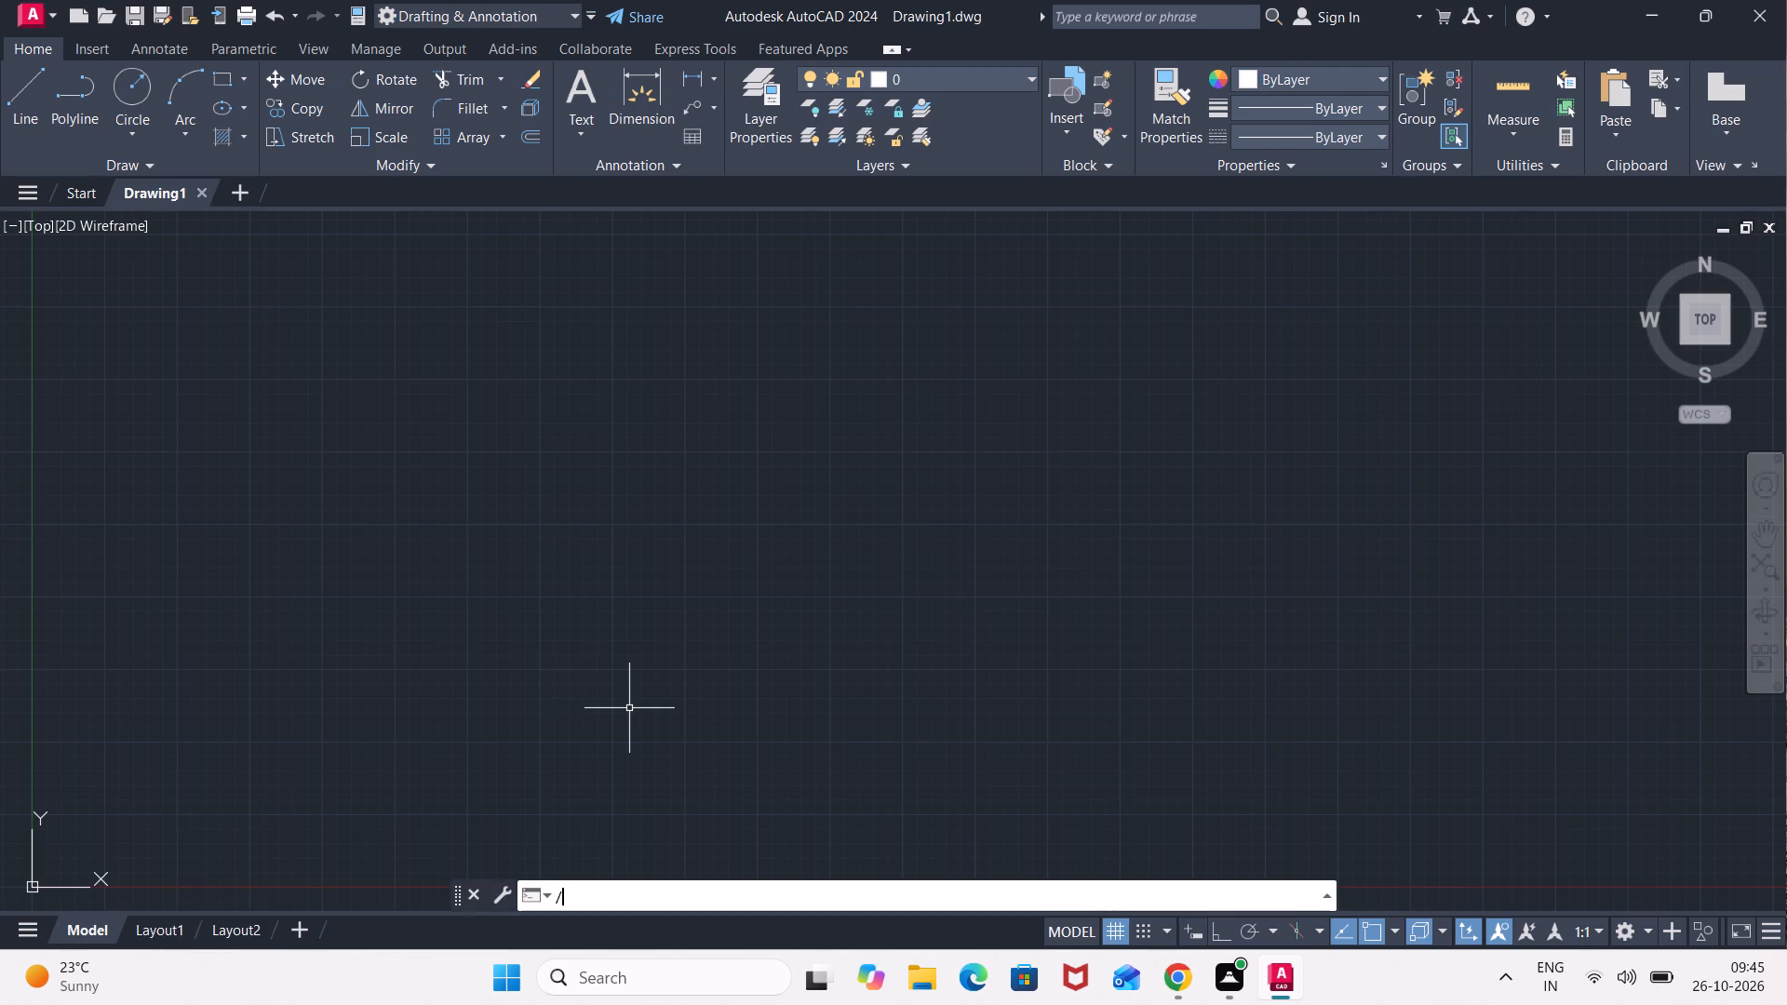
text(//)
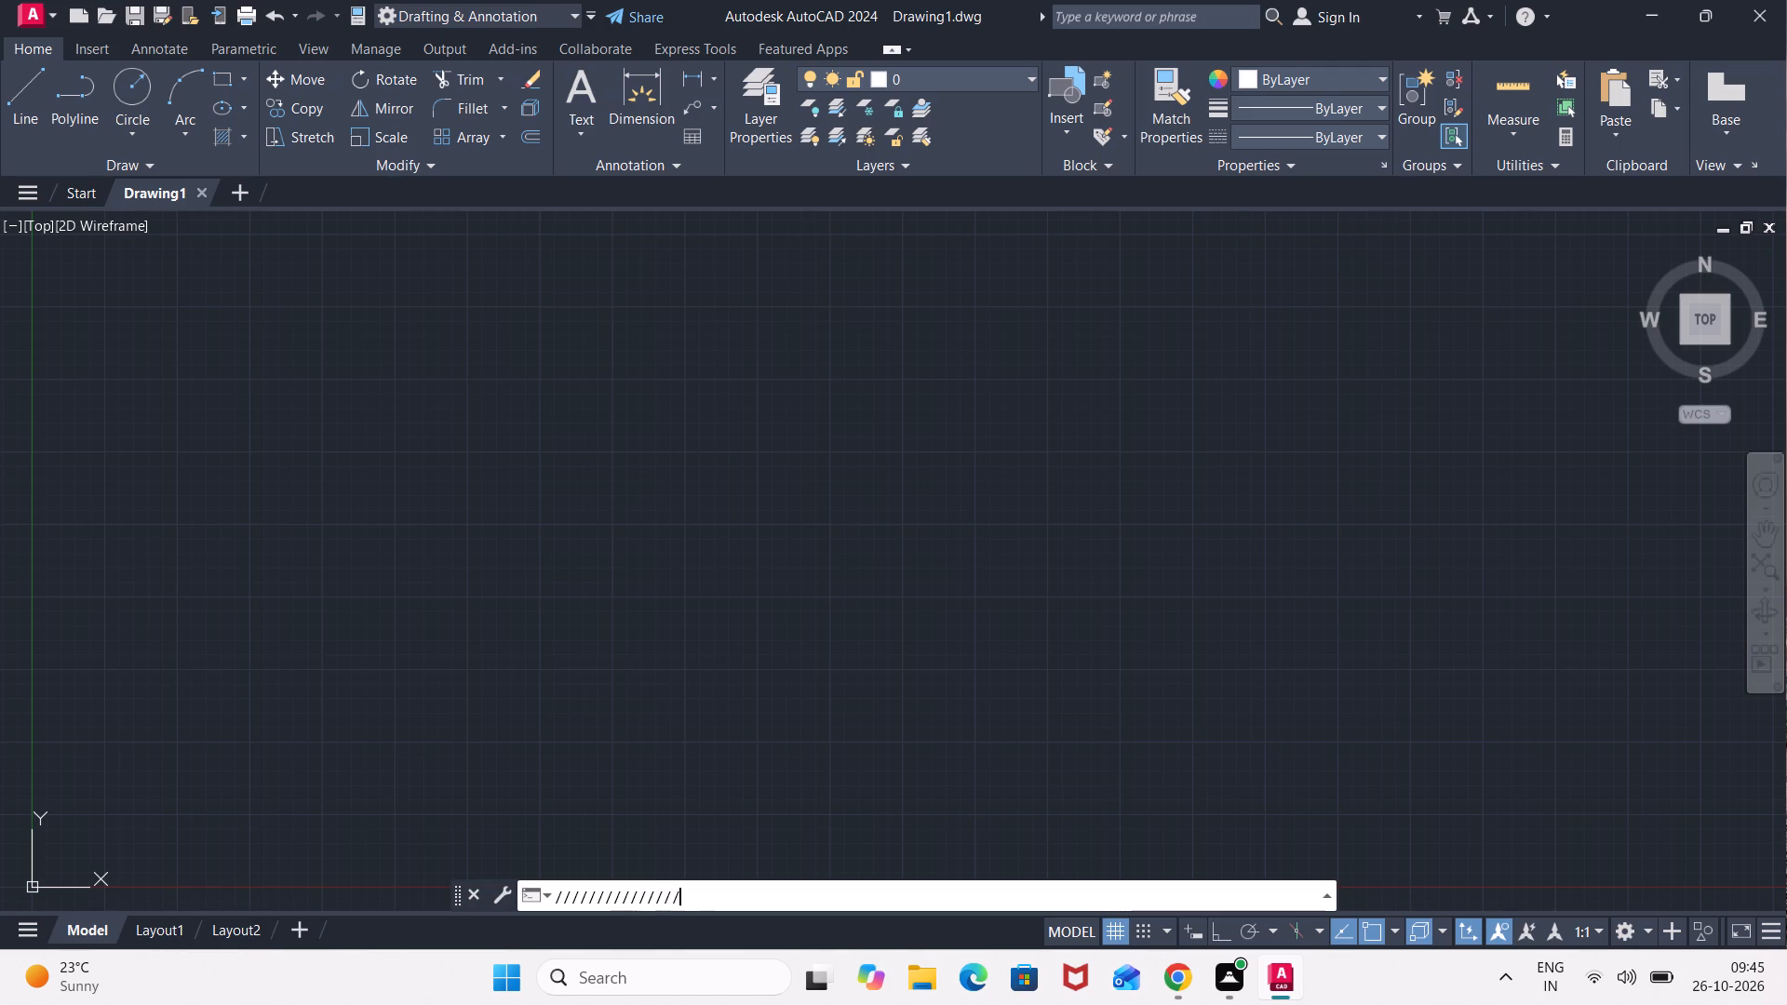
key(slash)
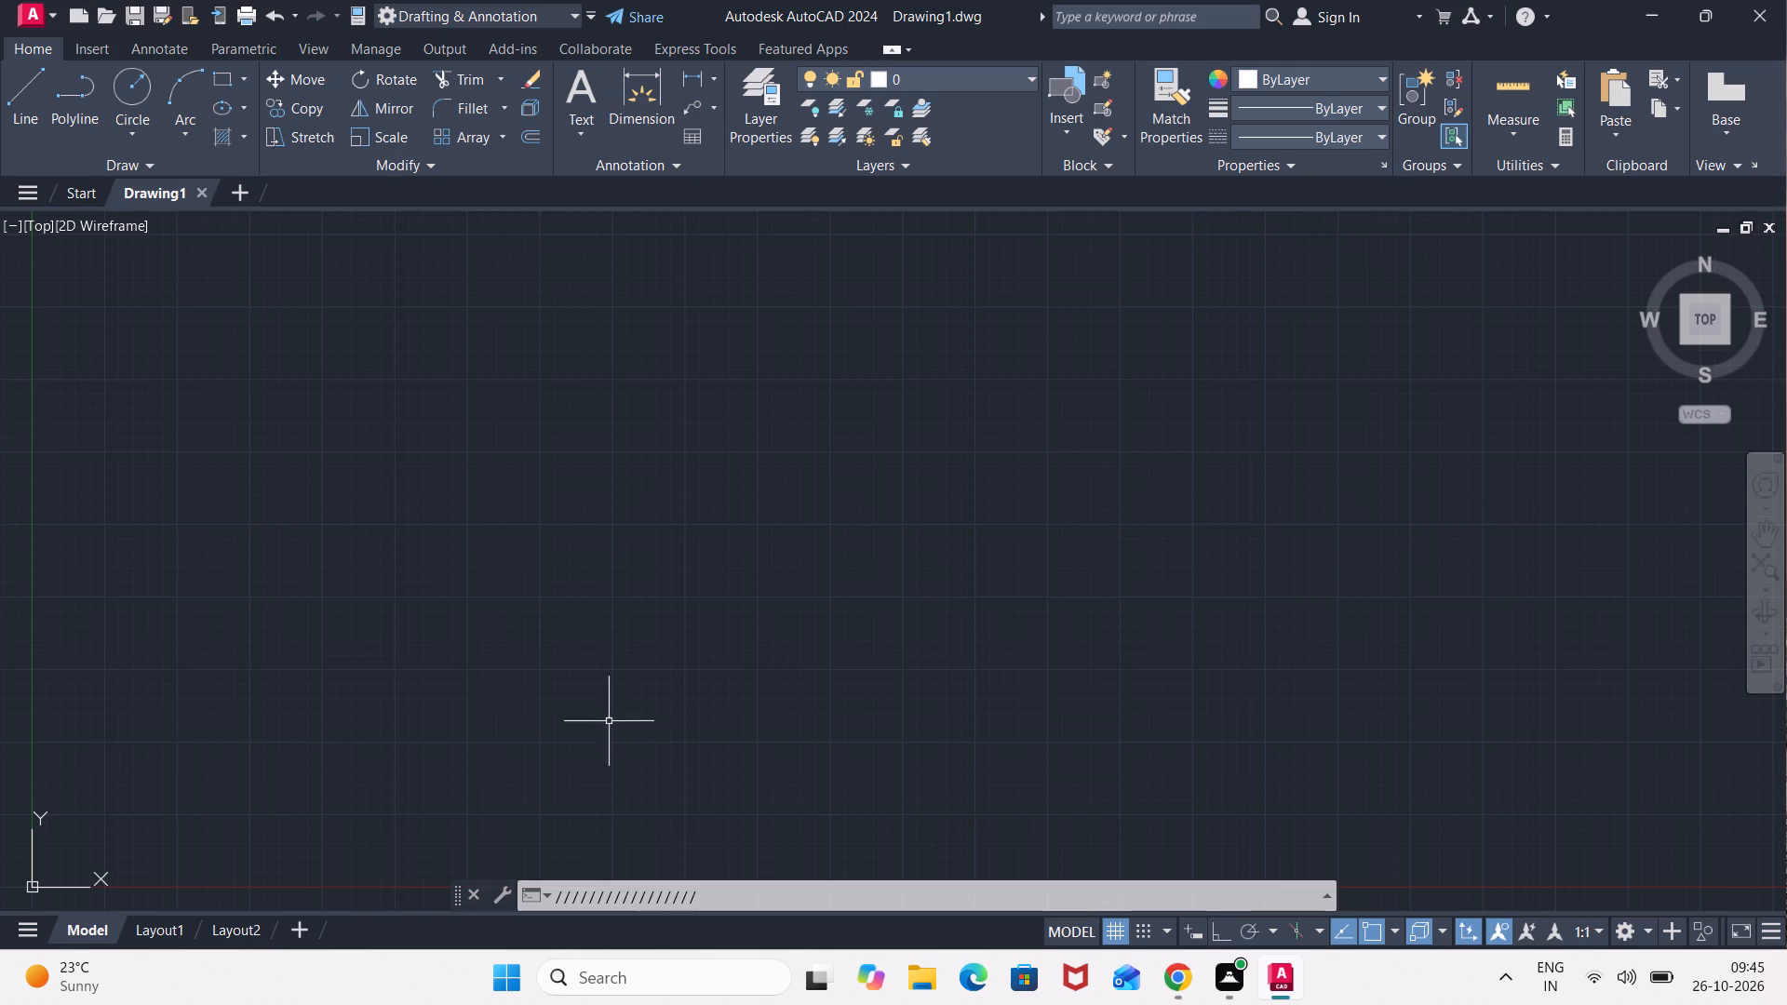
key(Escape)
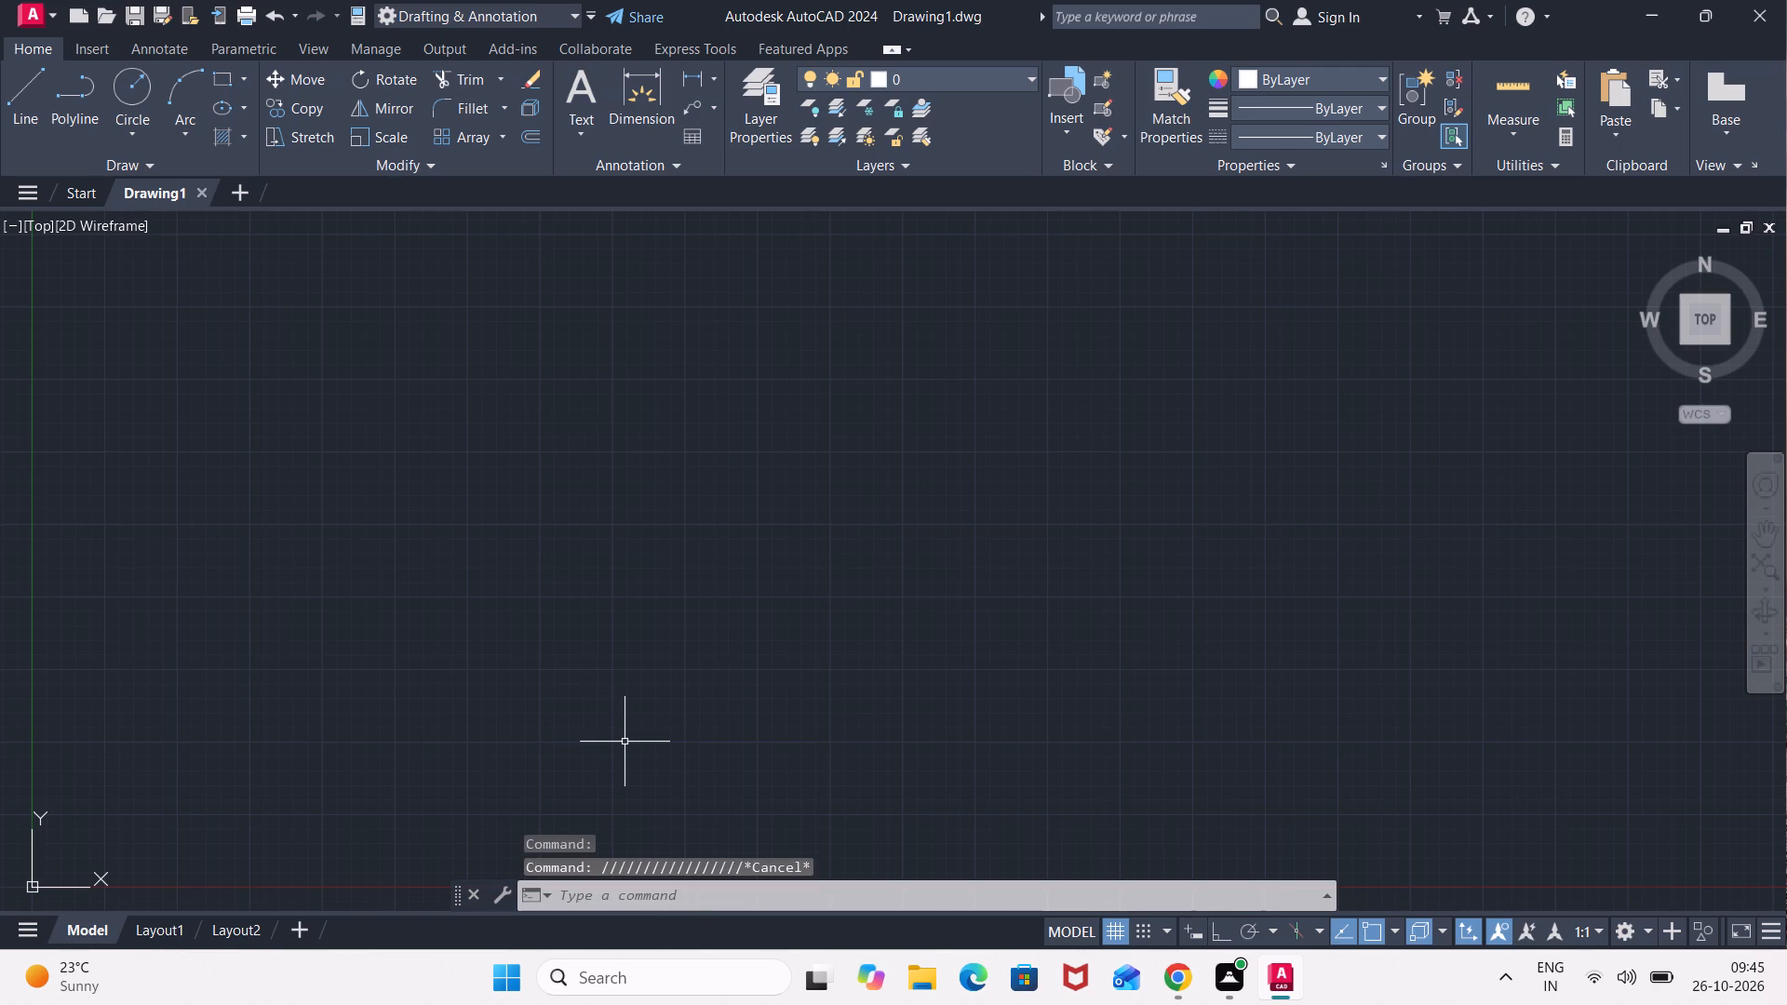
Save the drawing in the Documents folder under the file name 1bhk.
key(ctrl+s)
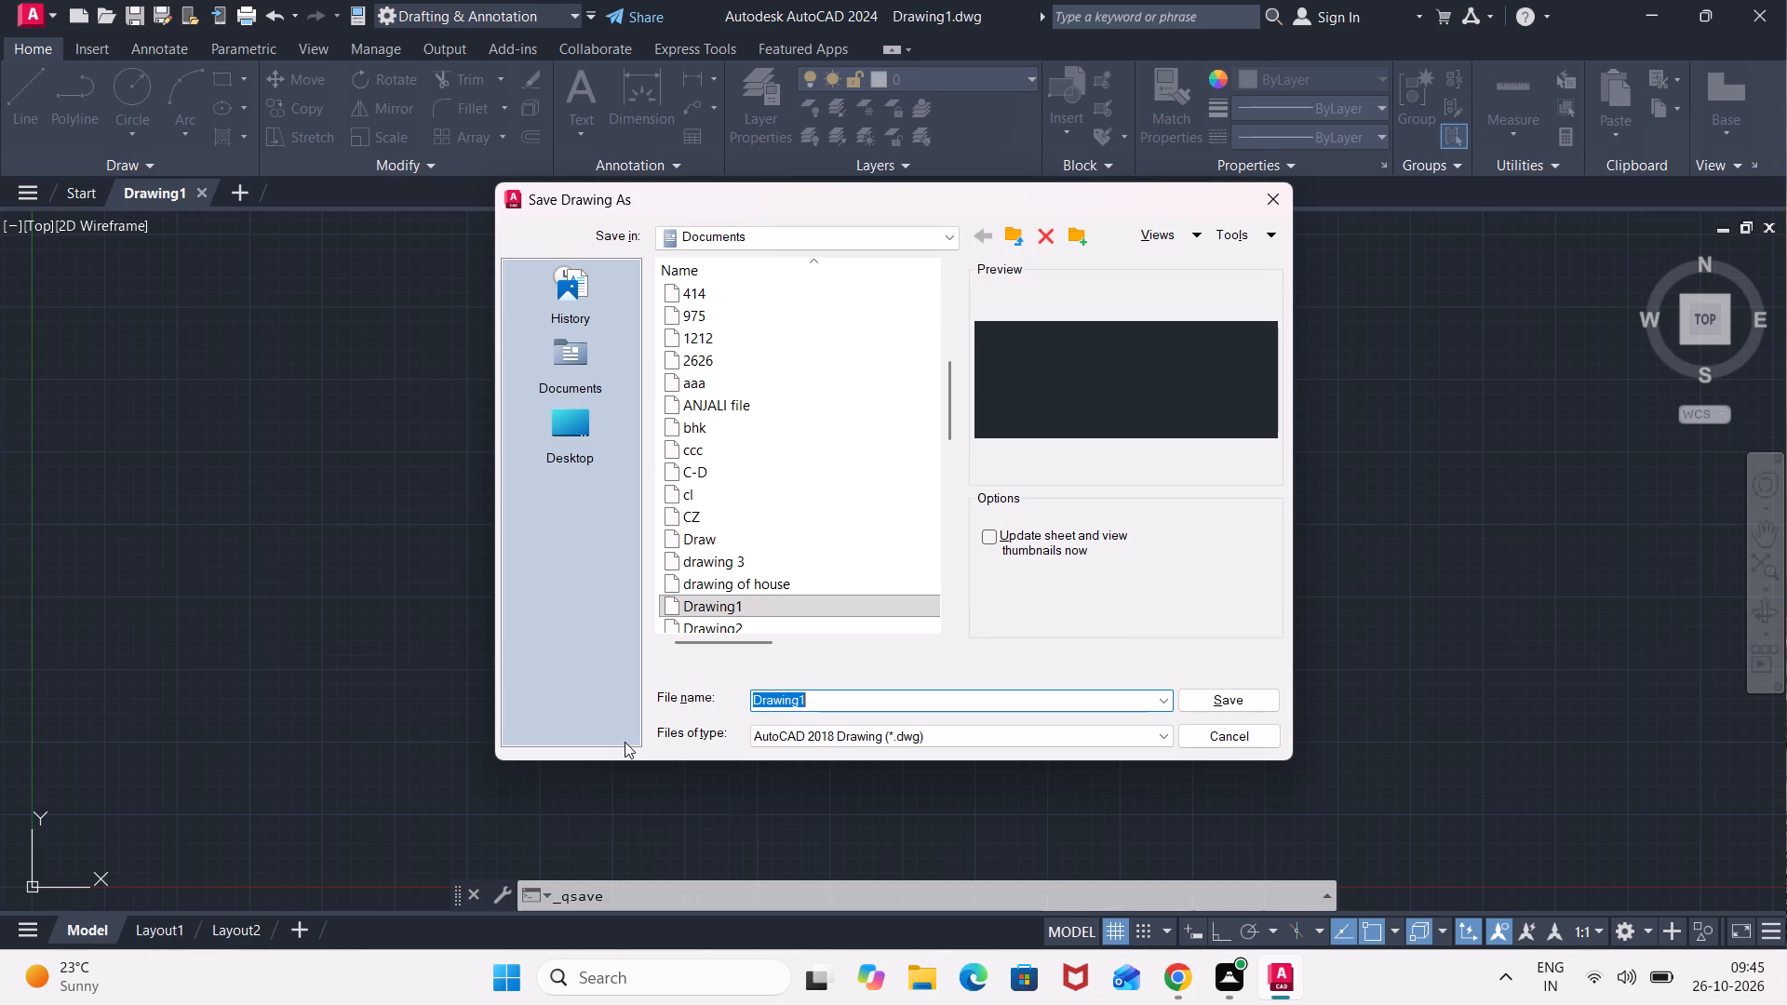
key(1)
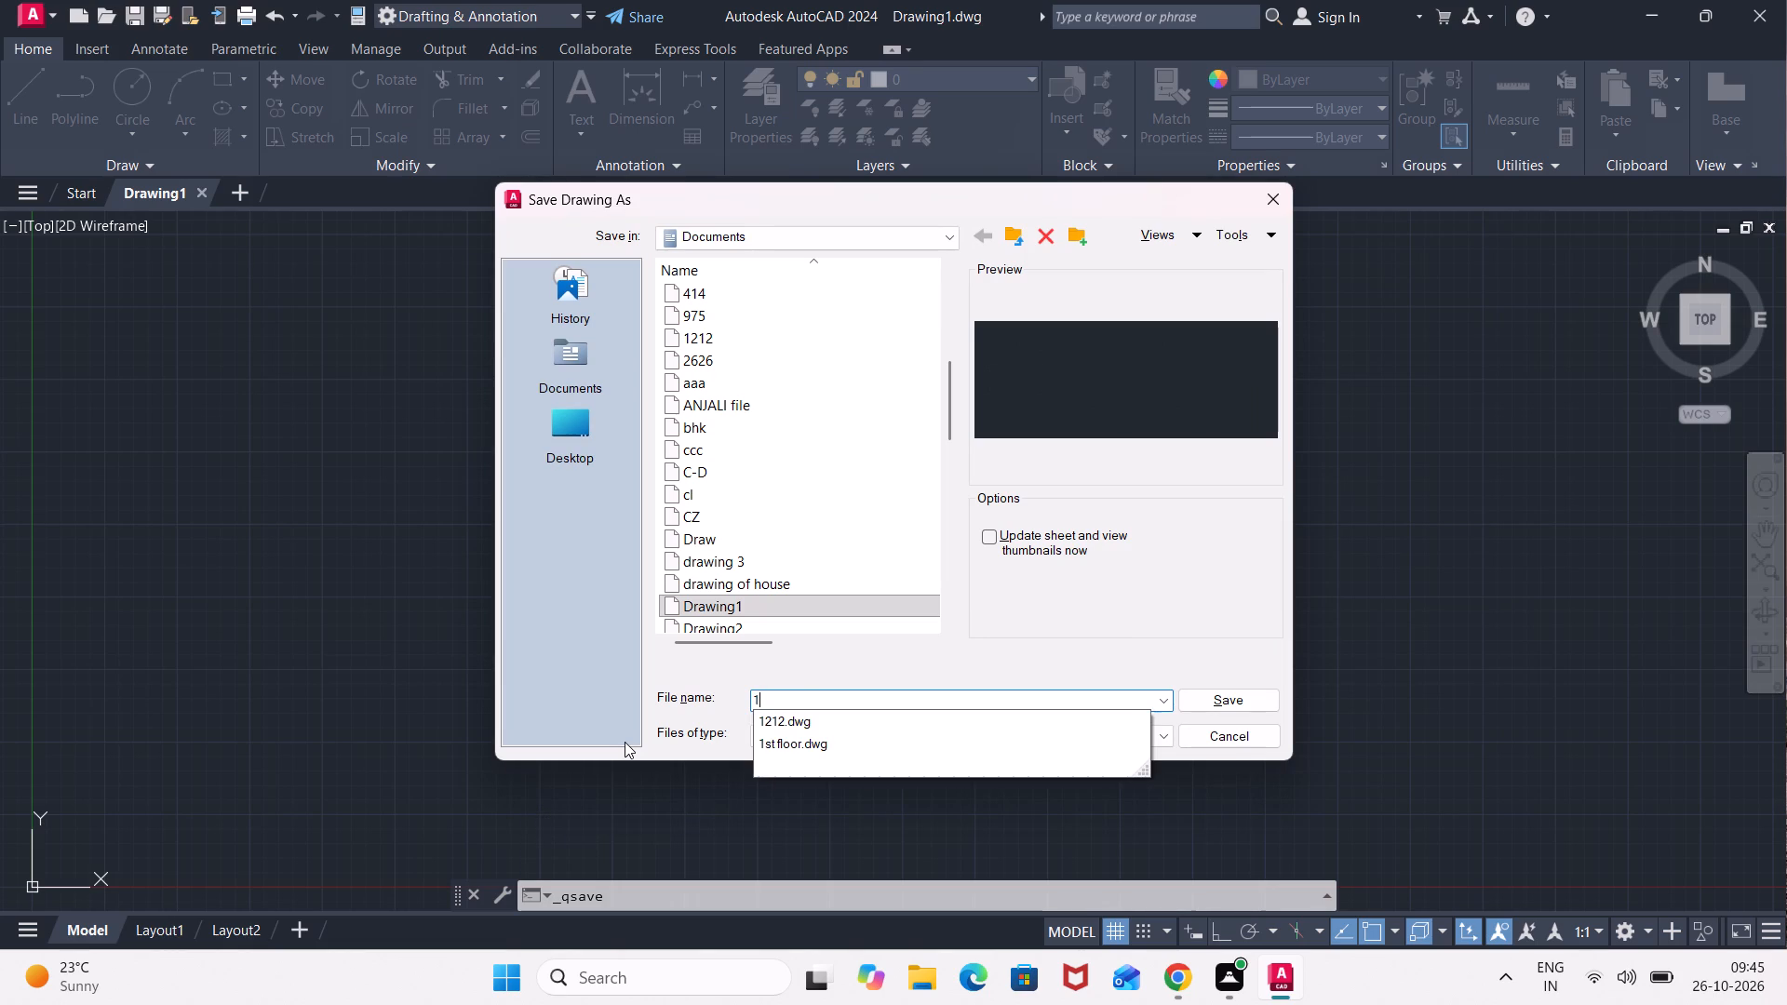
text(bhk)
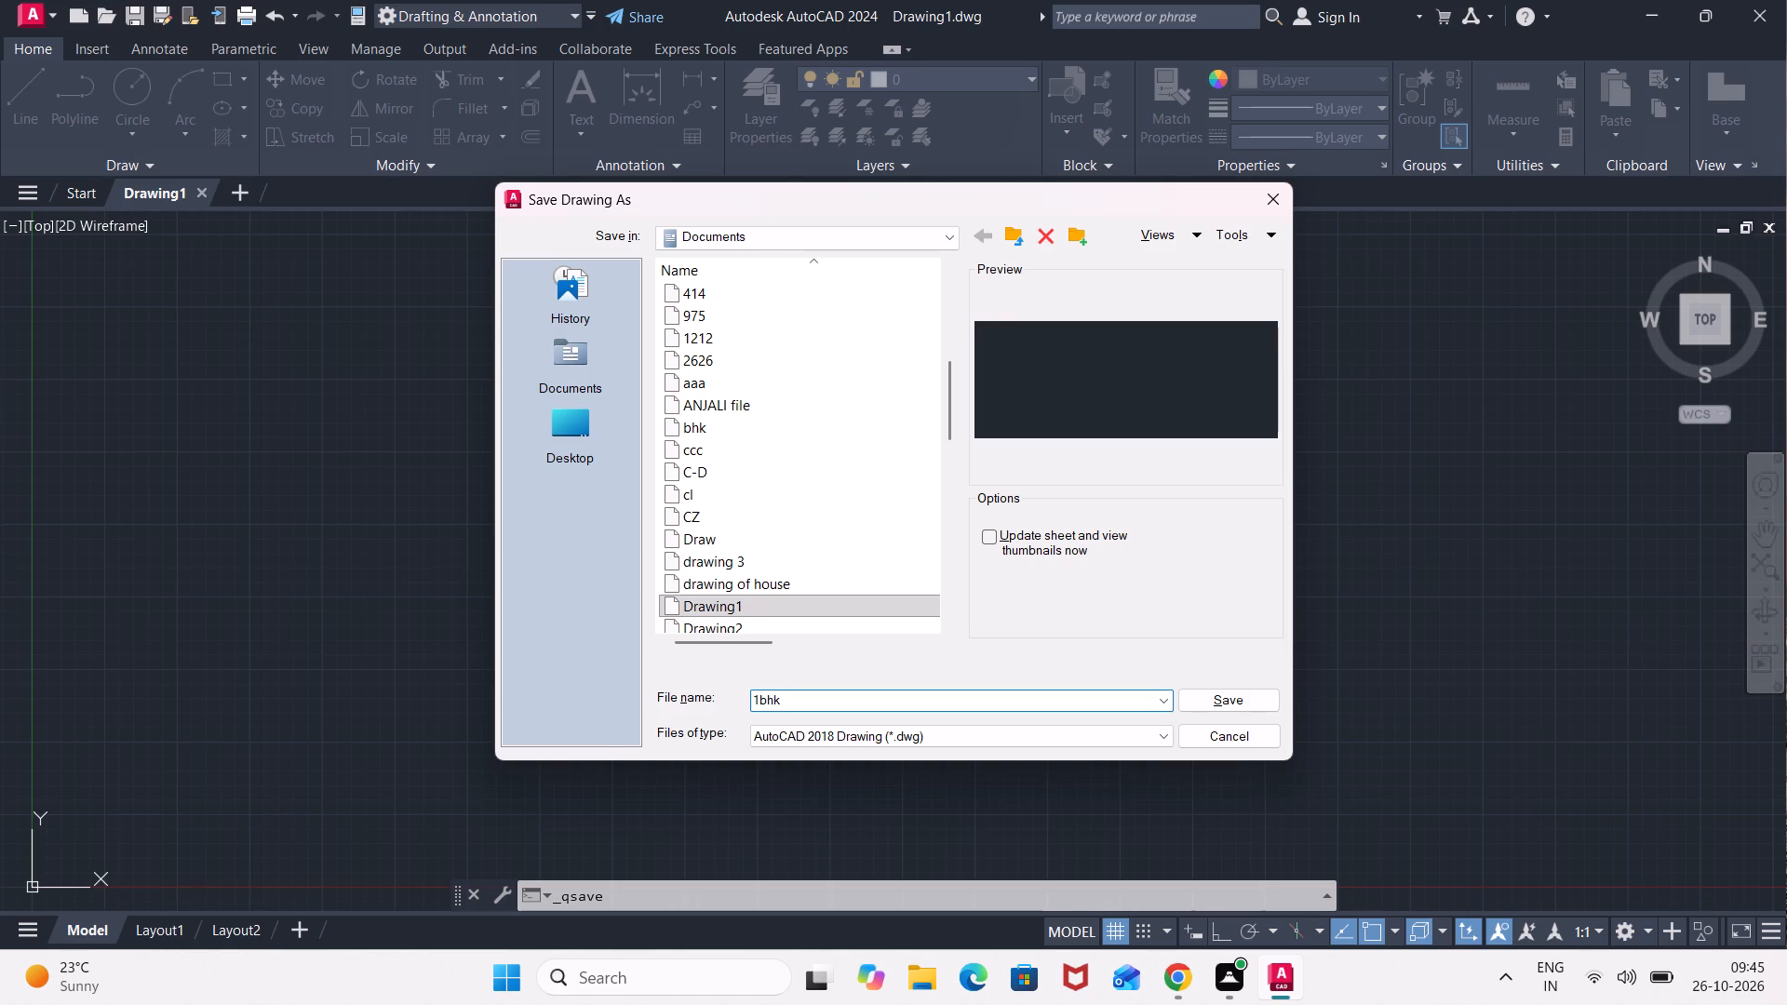
click(1239, 700)
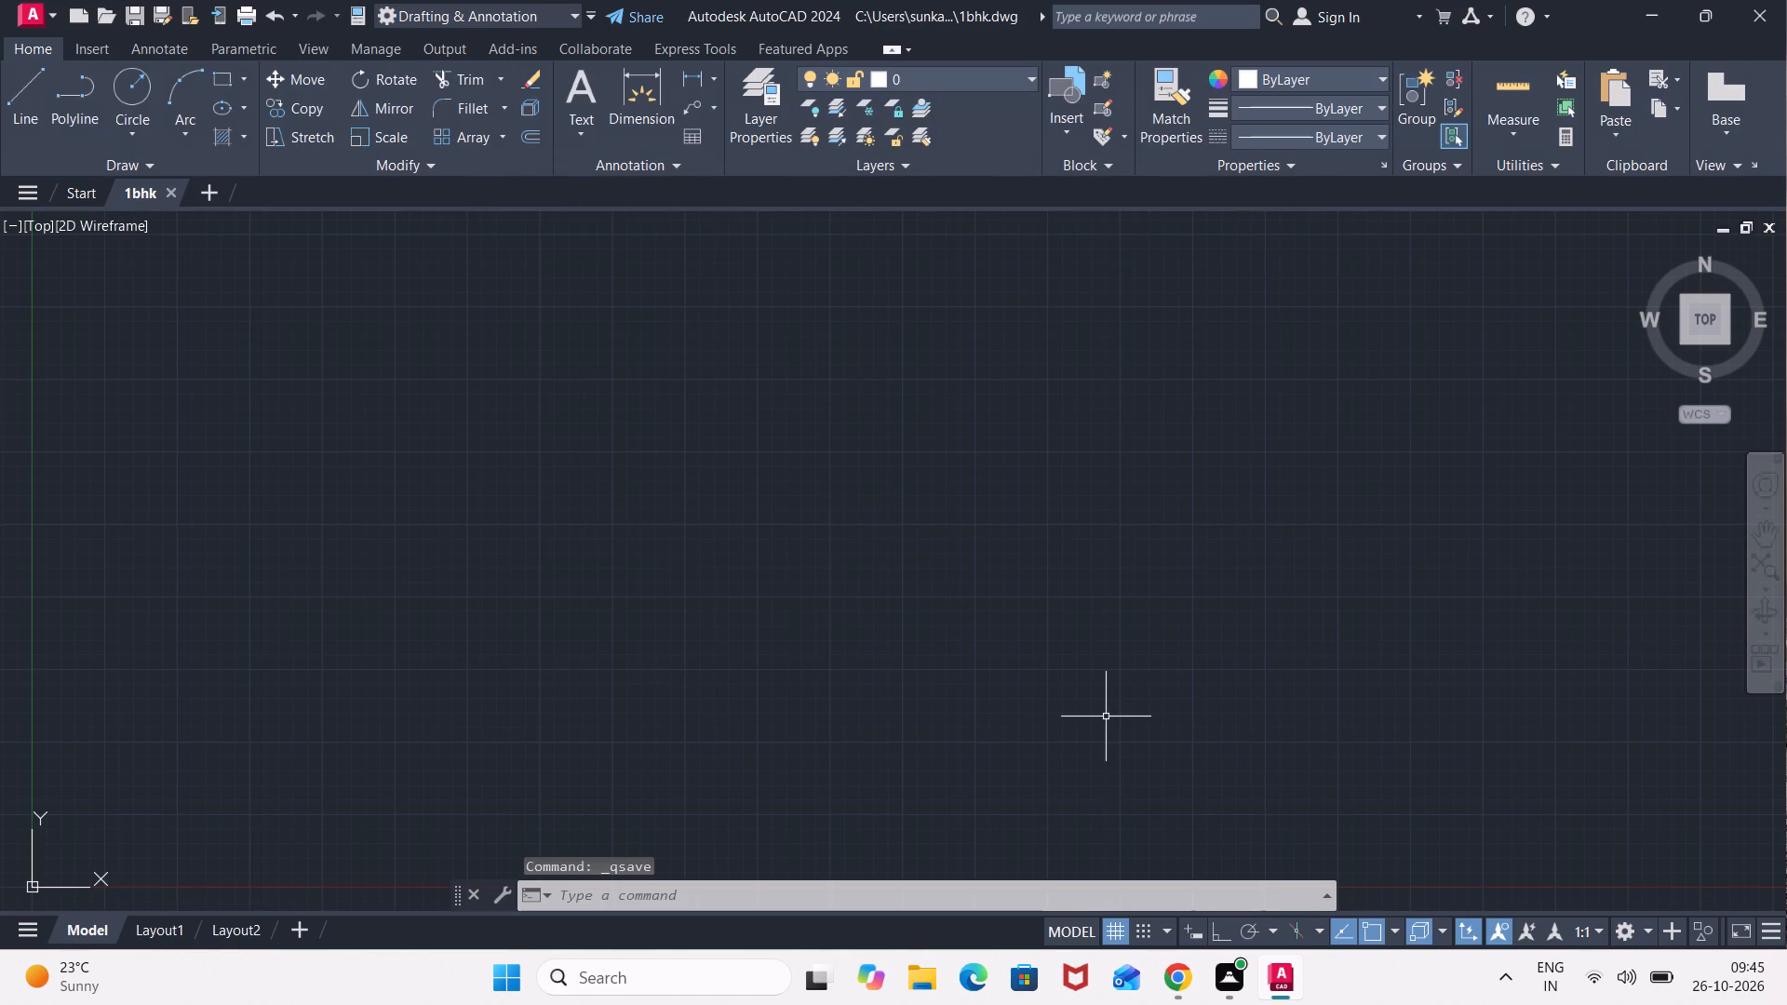
Turn on log file recording with the LOGFILEON command.
text(logfil)
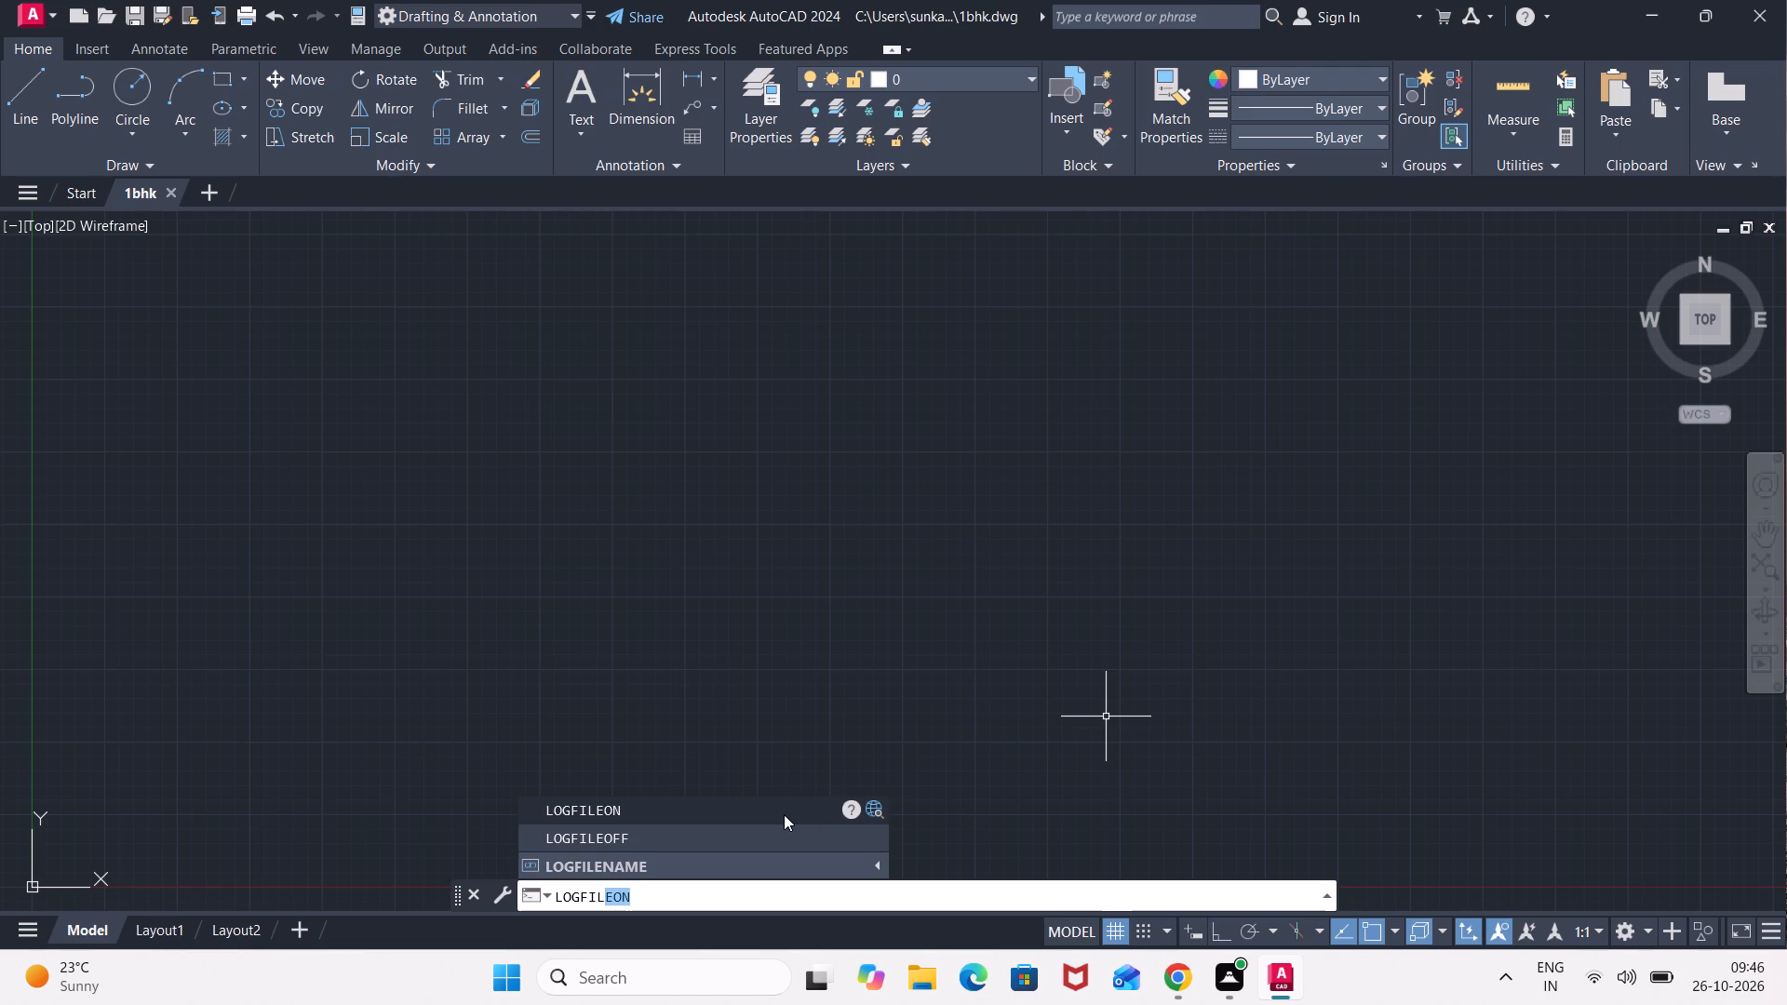
click(784, 814)
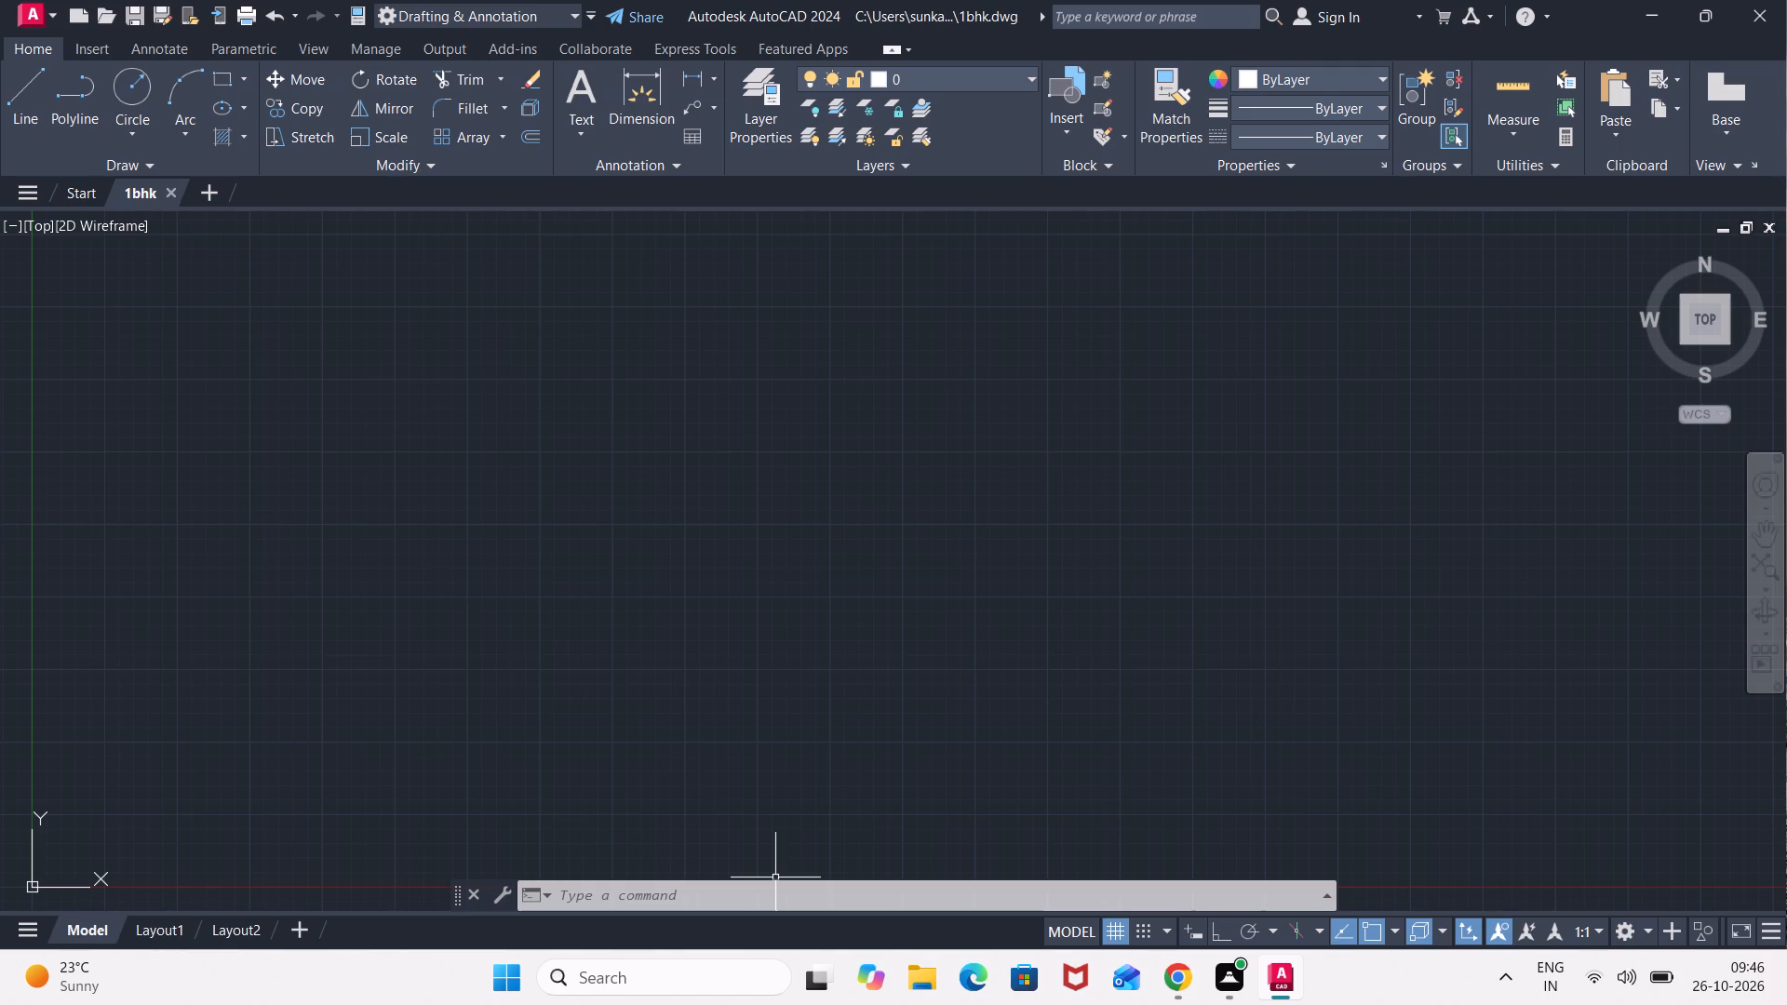
Configure the drawing units to the Engineering length type with a precision of 0'-0.00".
text(un)
key(Return)
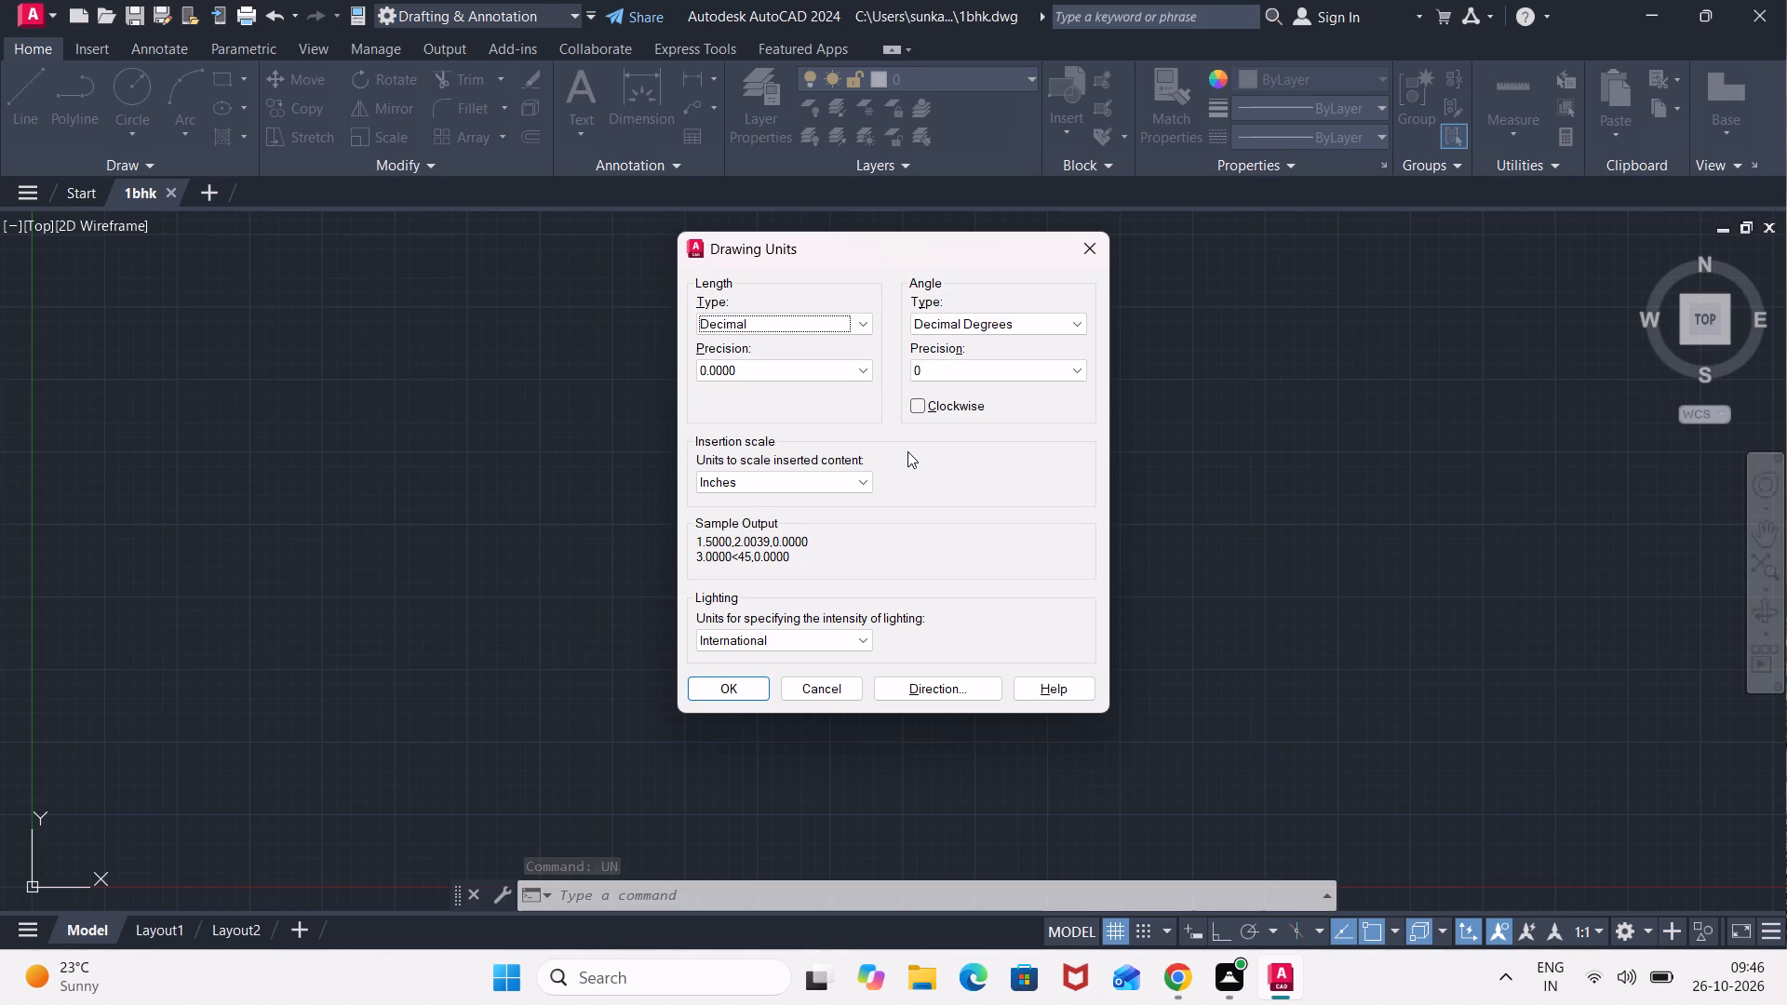
click(868, 325)
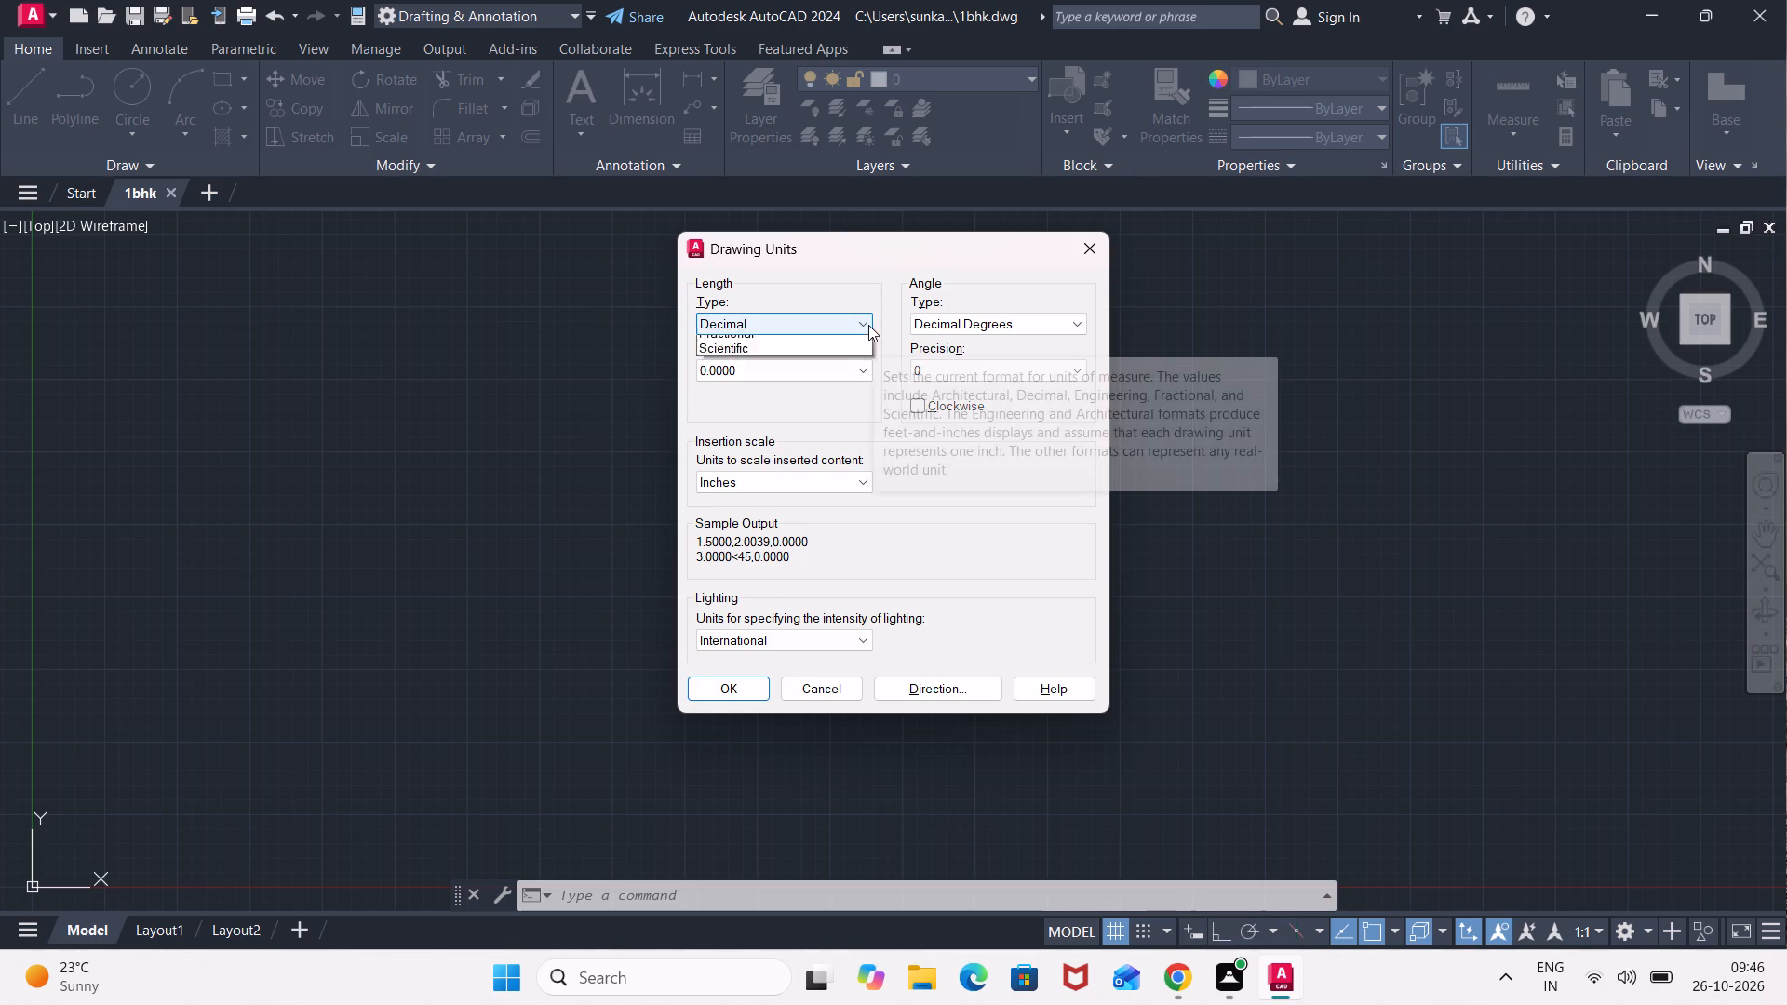
click(858, 368)
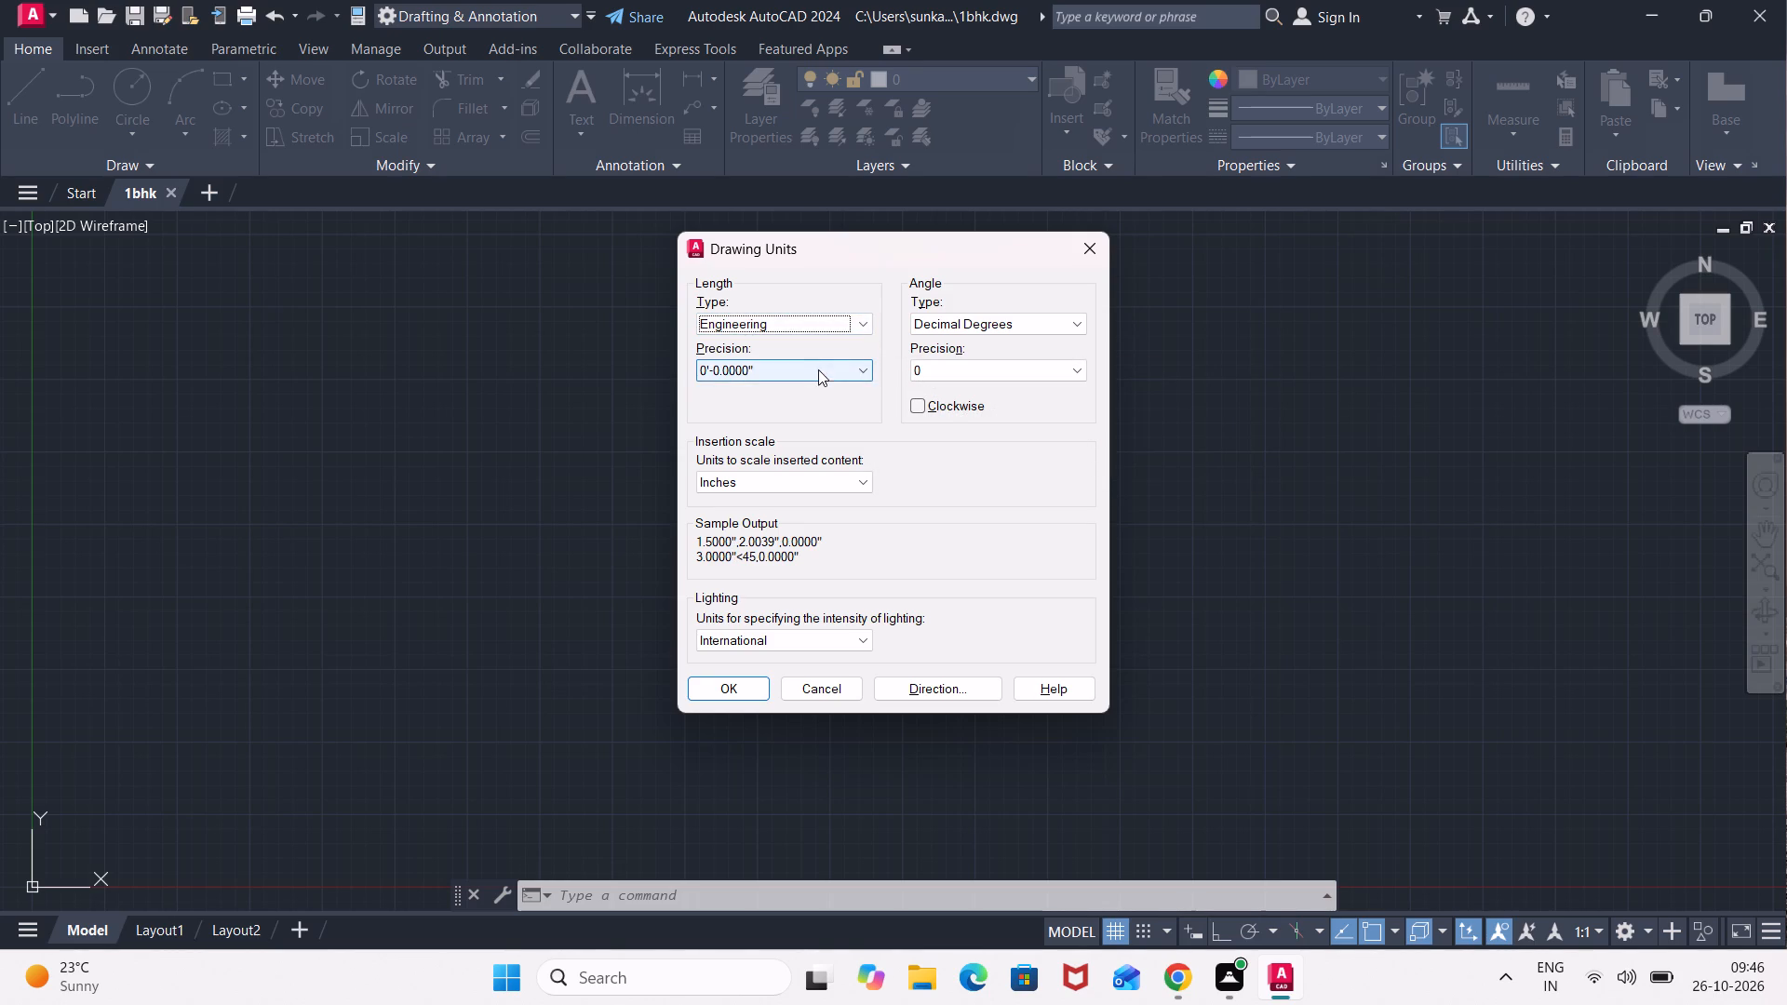
click(818, 369)
click(810, 413)
click(727, 690)
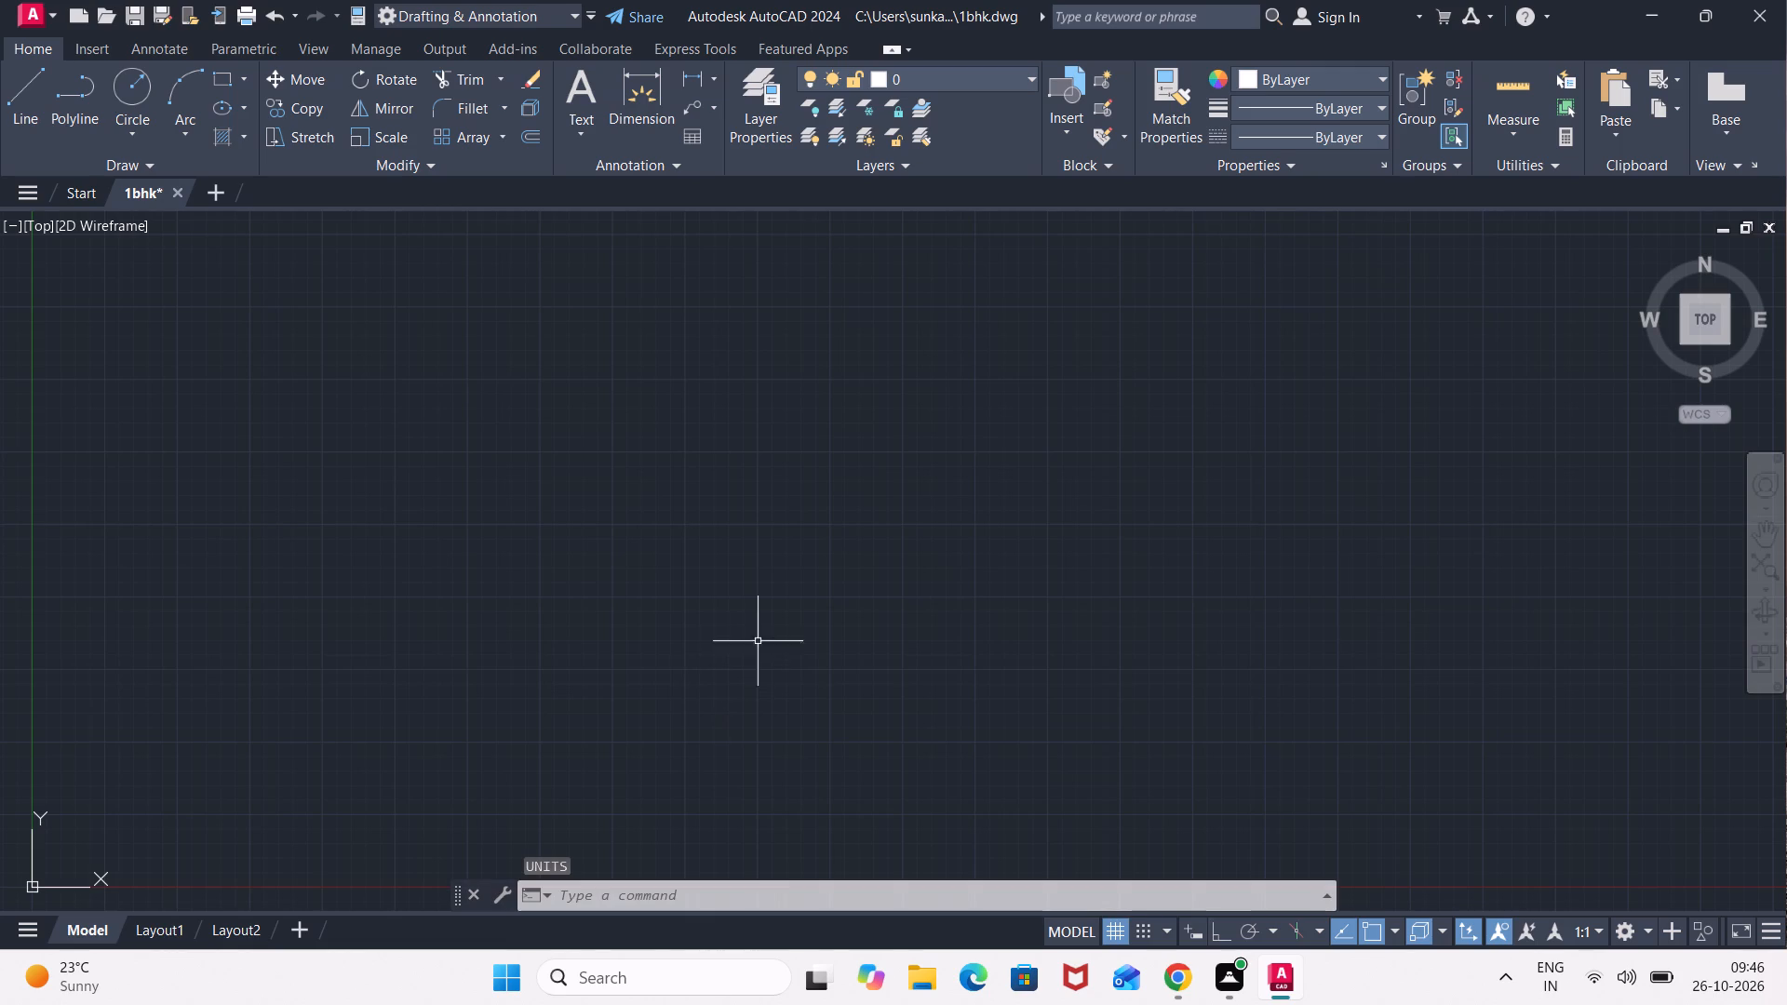
Draw a horizontal 25' line above and to the right of the origin, with Ortho mode turned on.
scroll(769, 623, down, 1)
middle_drag(769, 623, 783, 671)
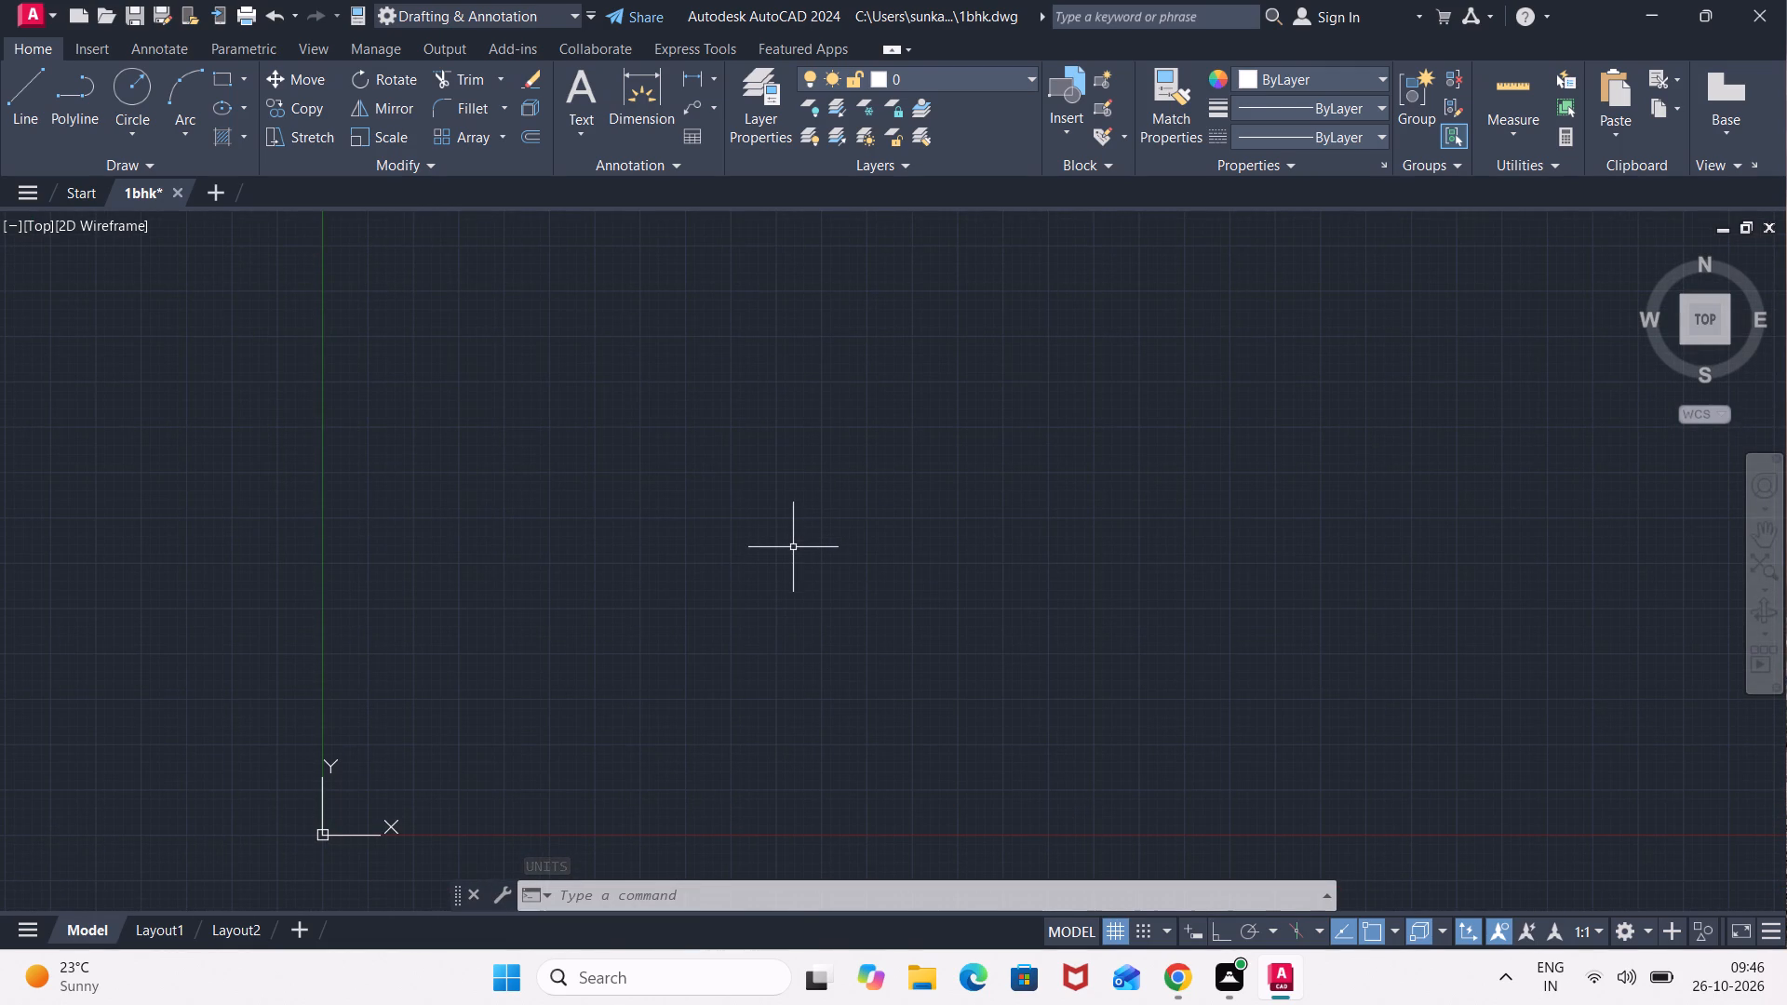
text(re)
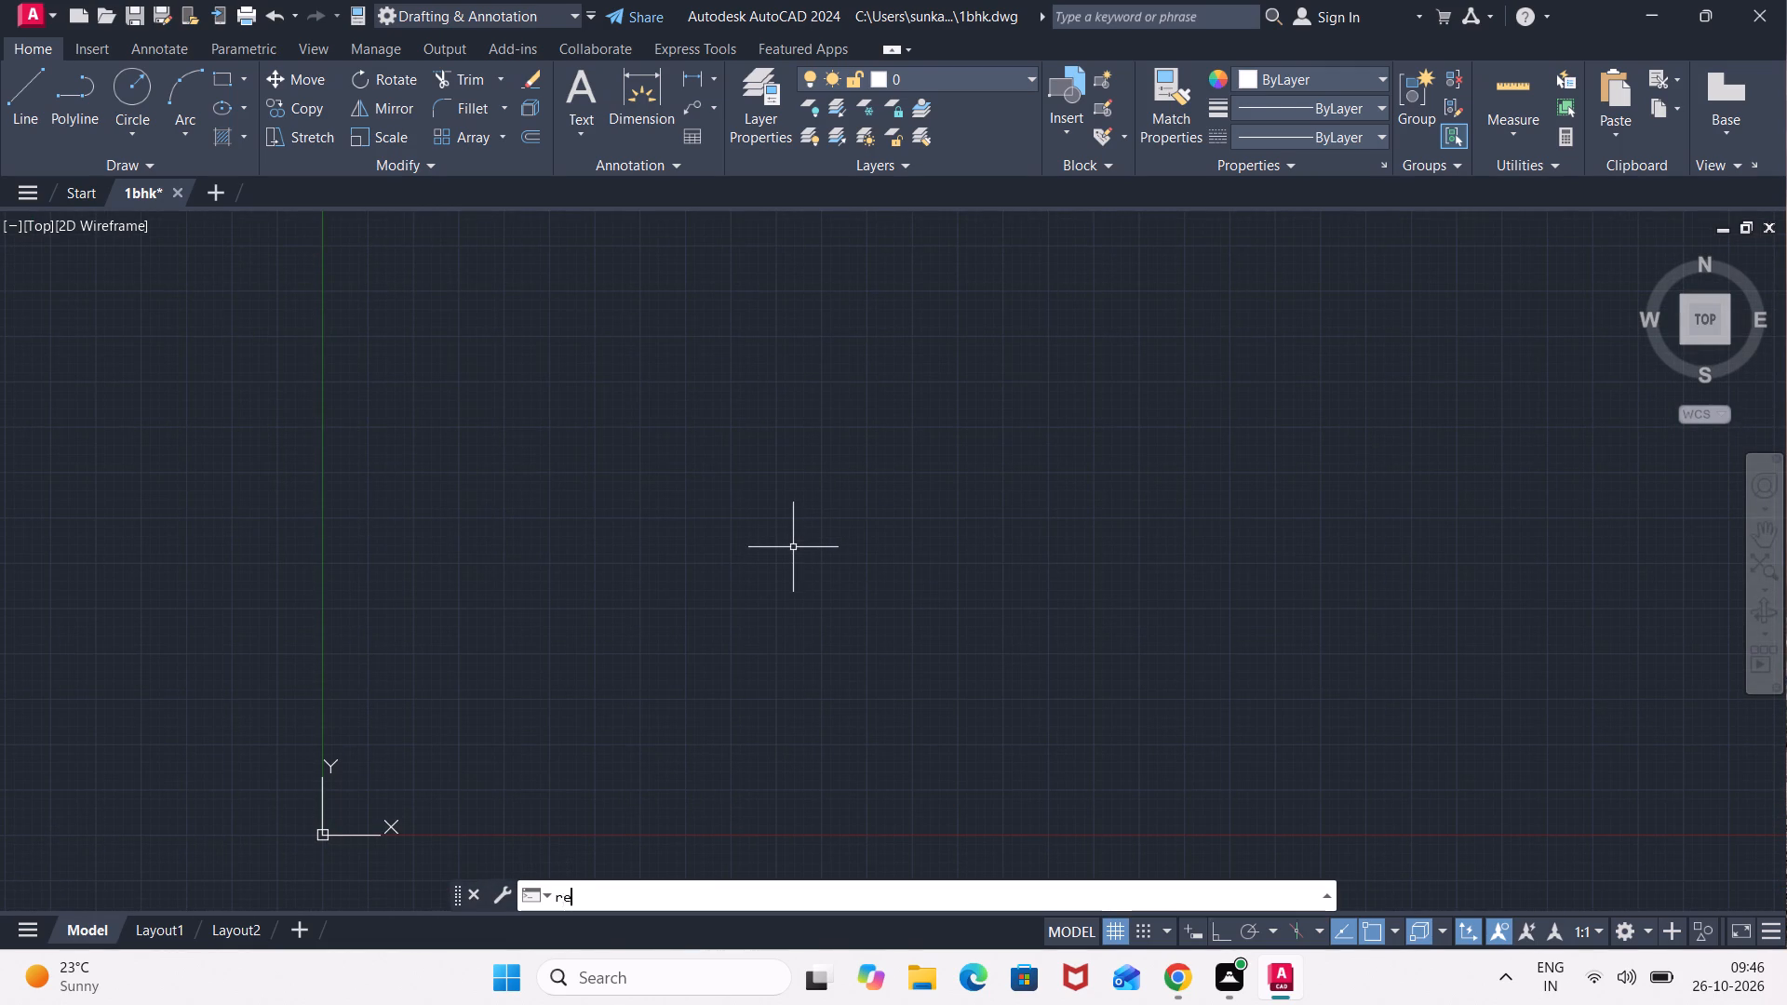
key(Escape)
key(l)
key(Return)
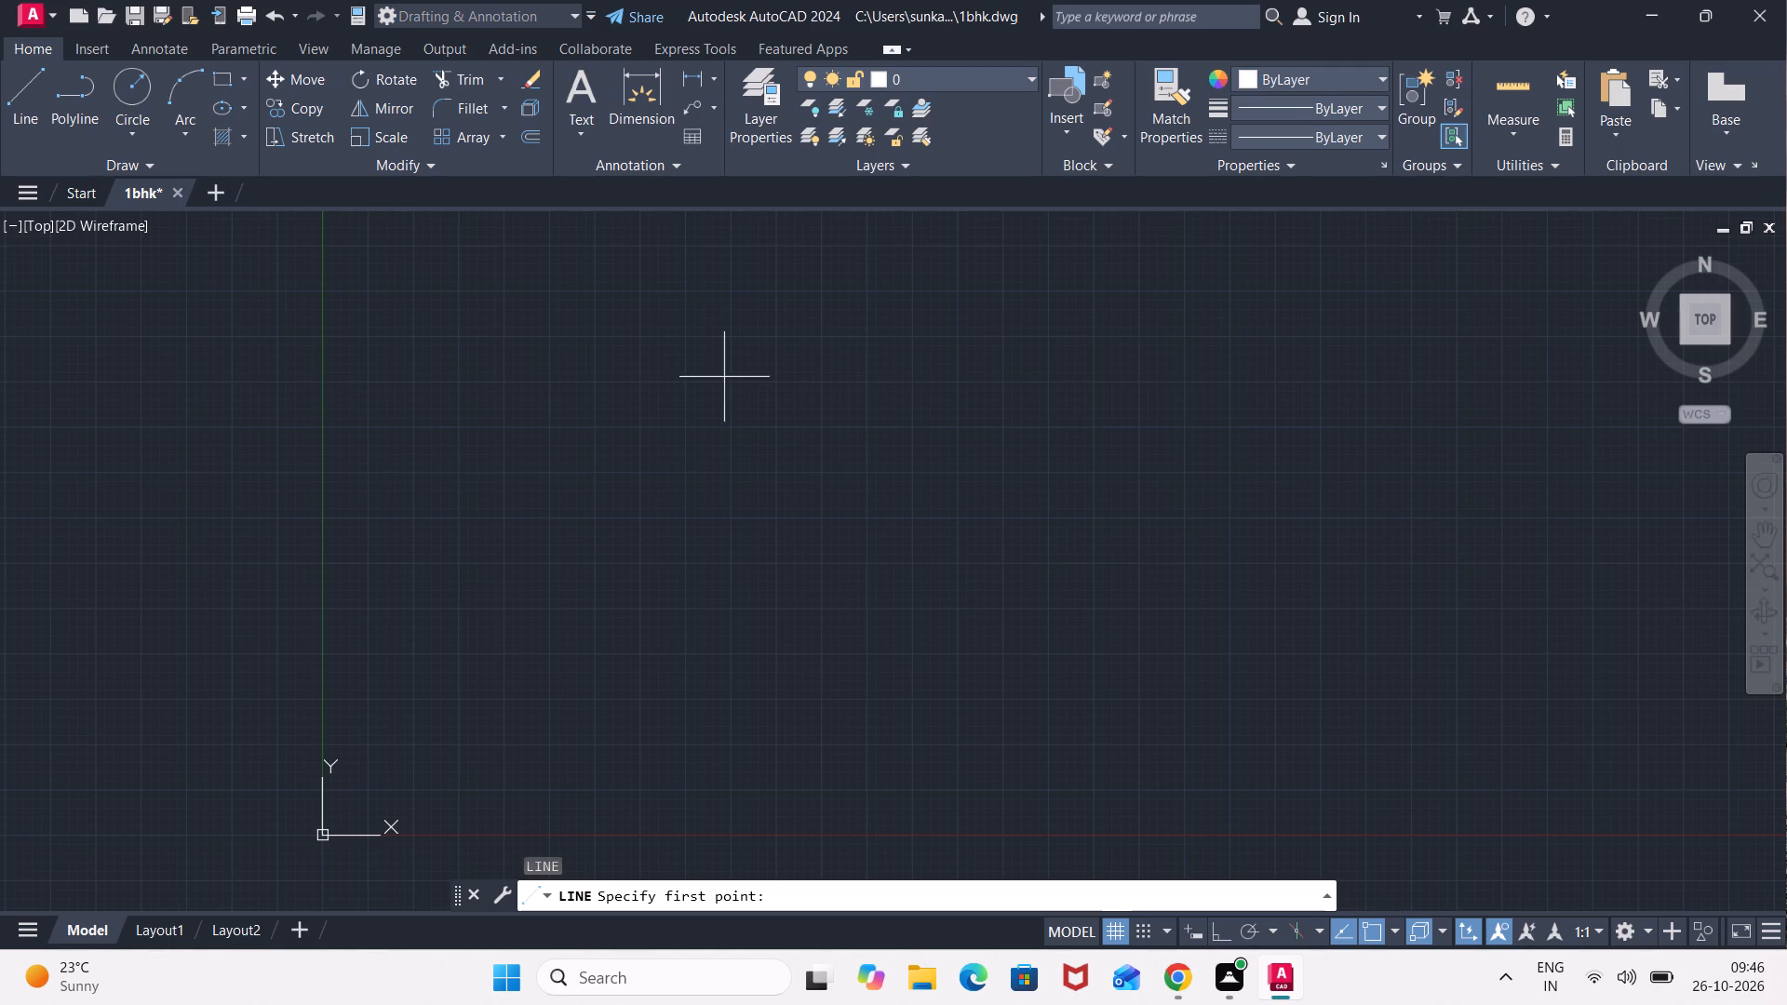
scroll(725, 335, down, 3)
middle_drag(729, 321, 673, 710)
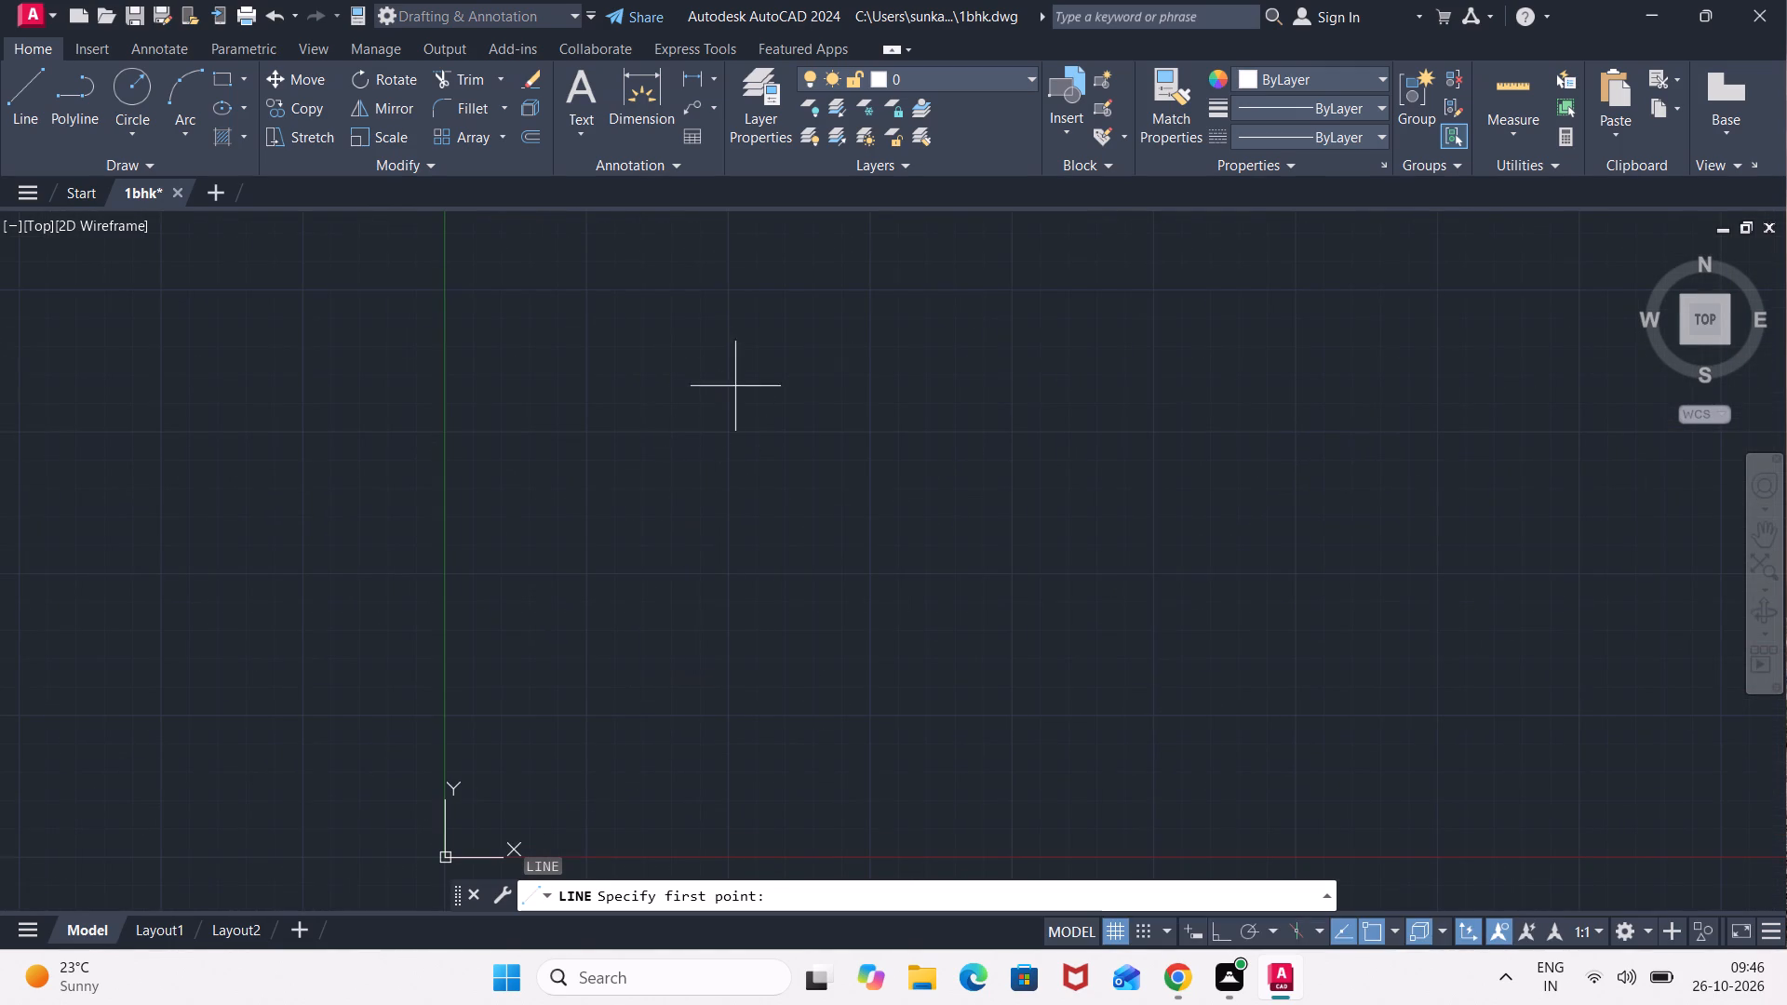
middle_drag(737, 328, 704, 598)
click(715, 342)
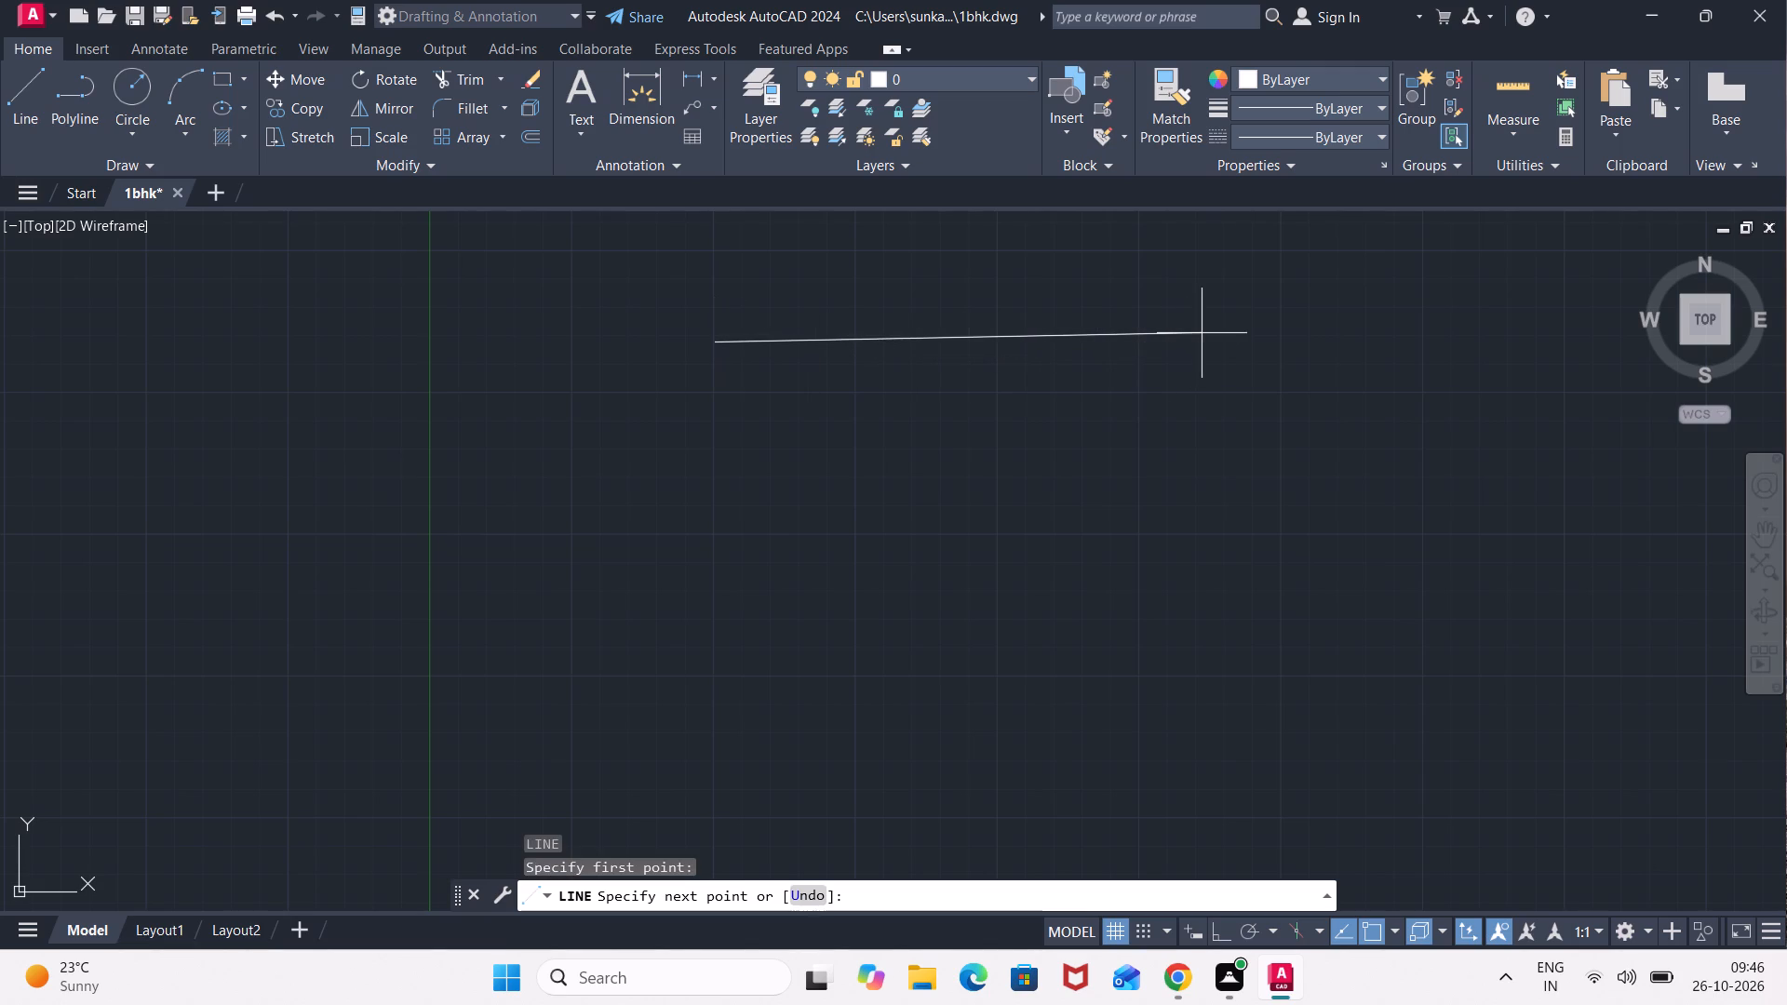
key(F8)
text(25')
key(Return)
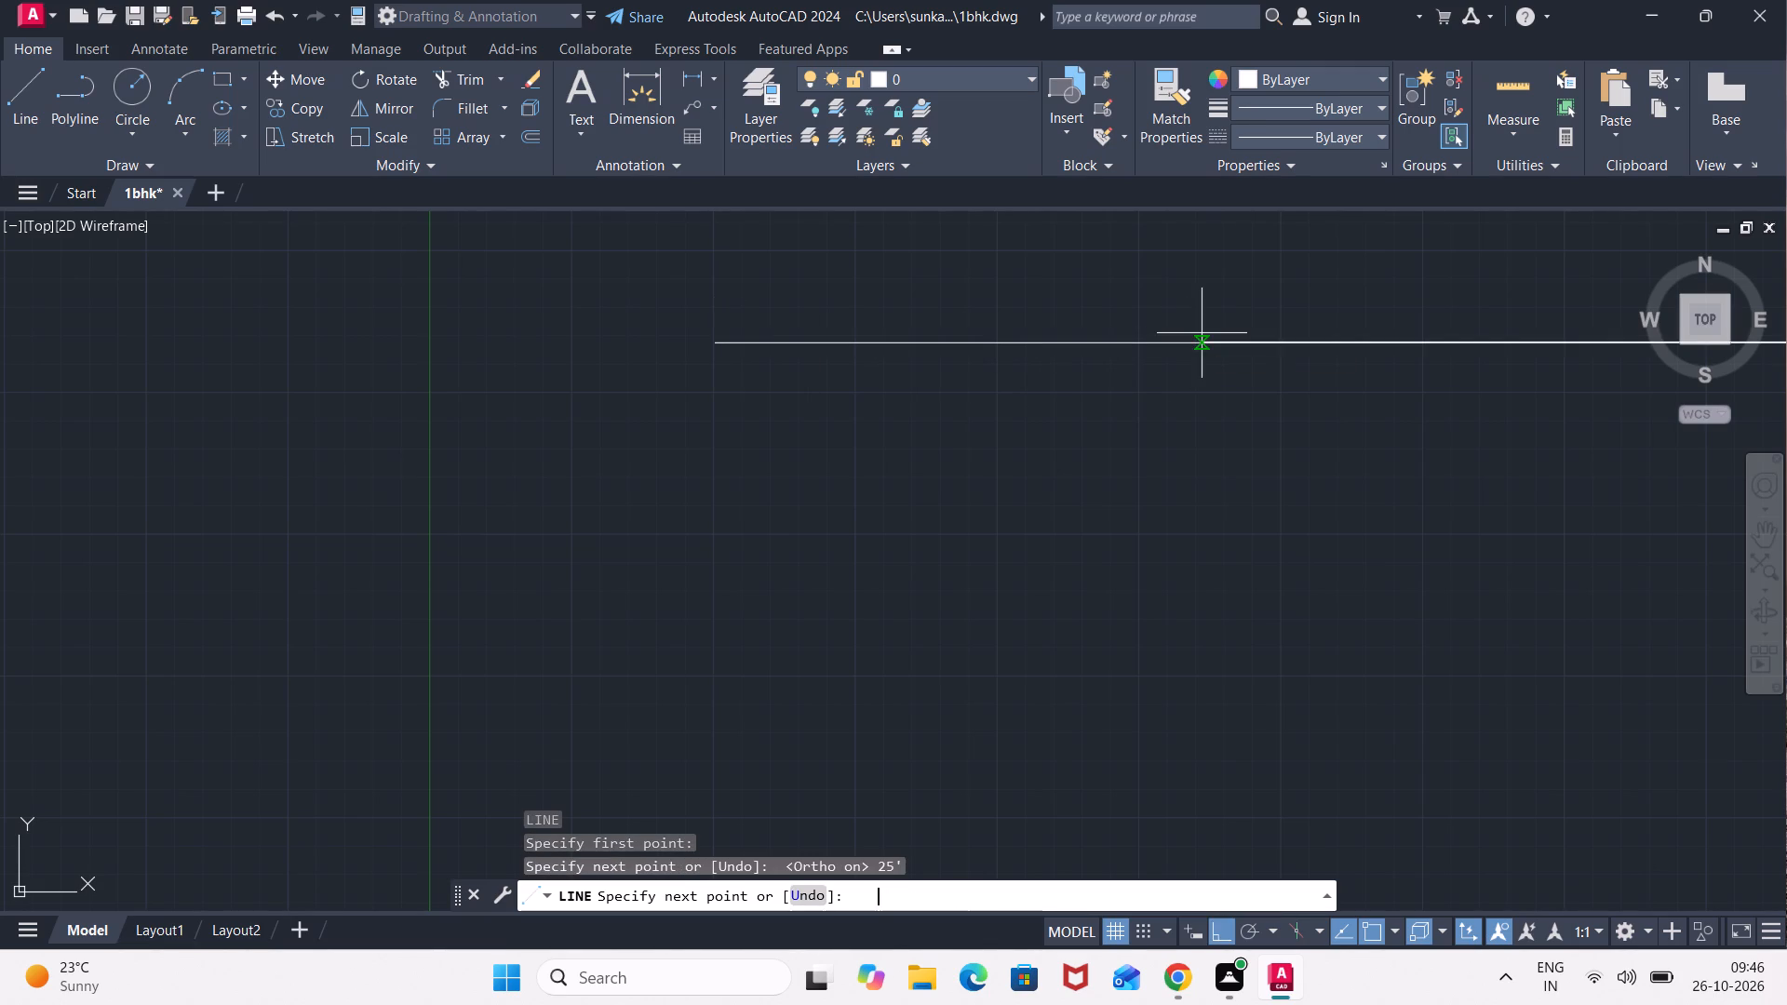
scroll(1323, 464, down, 3)
scroll(1689, 629, down, 3)
middle_drag(1649, 628, 1212, 663)
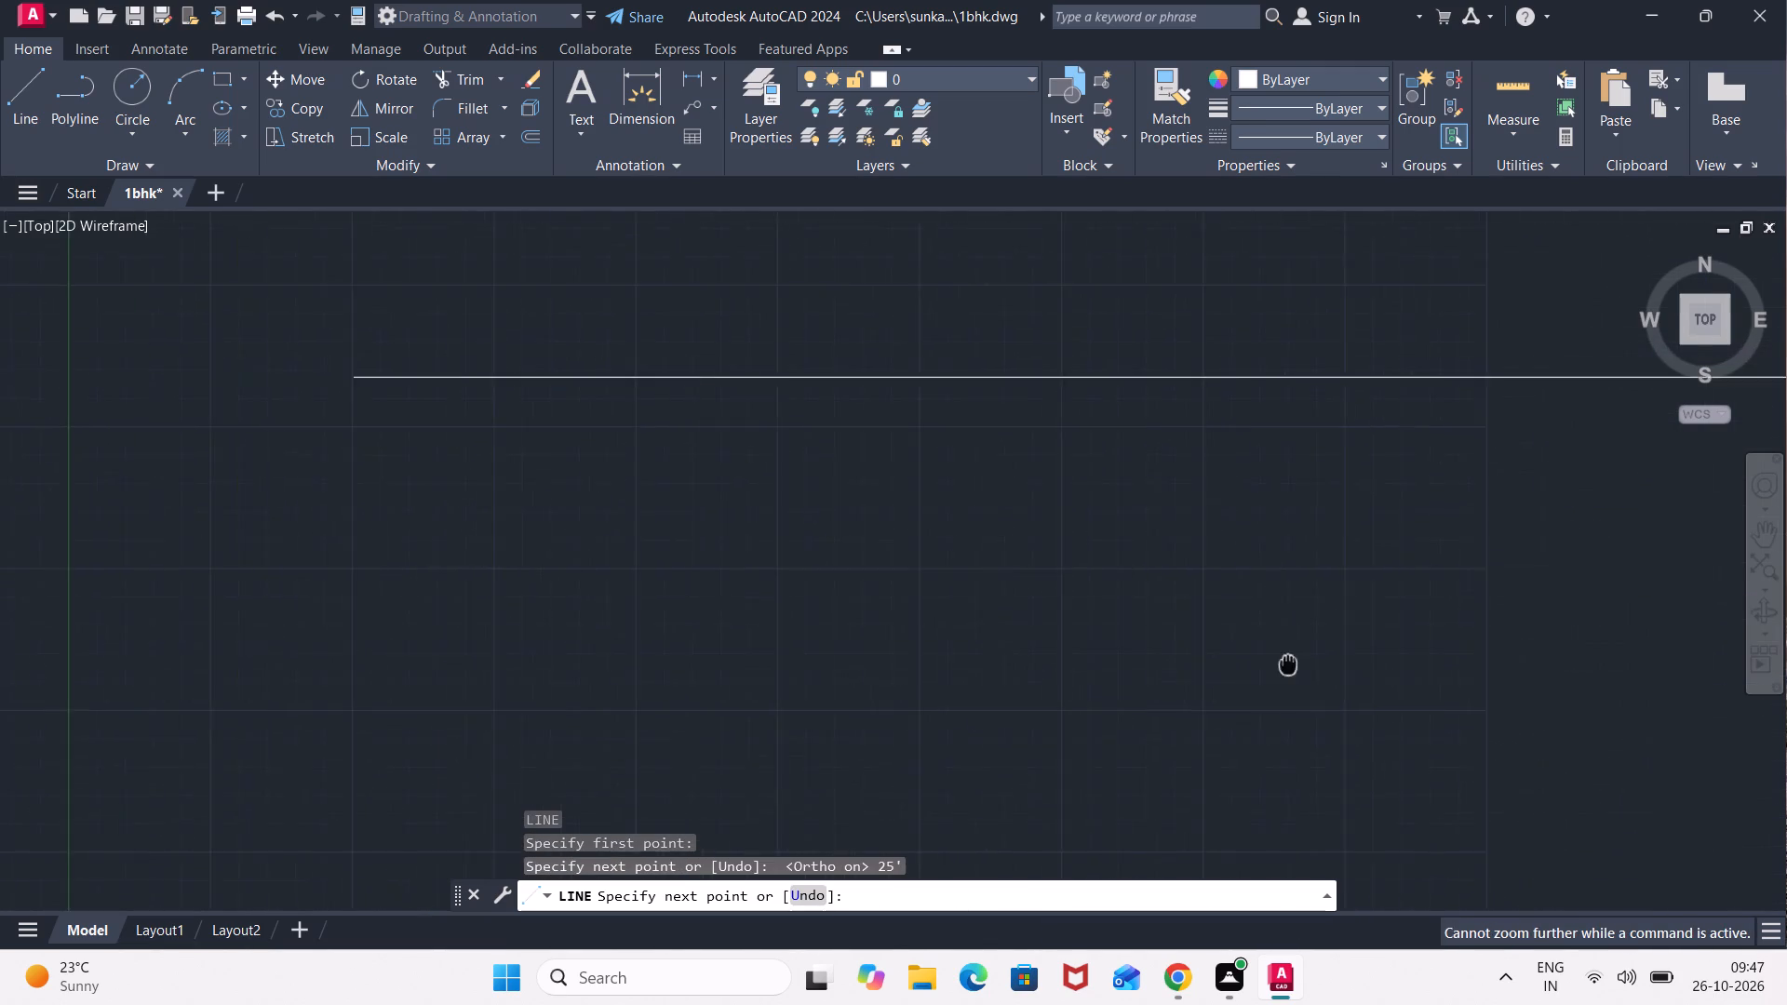
middle_drag(1212, 663, 732, 677)
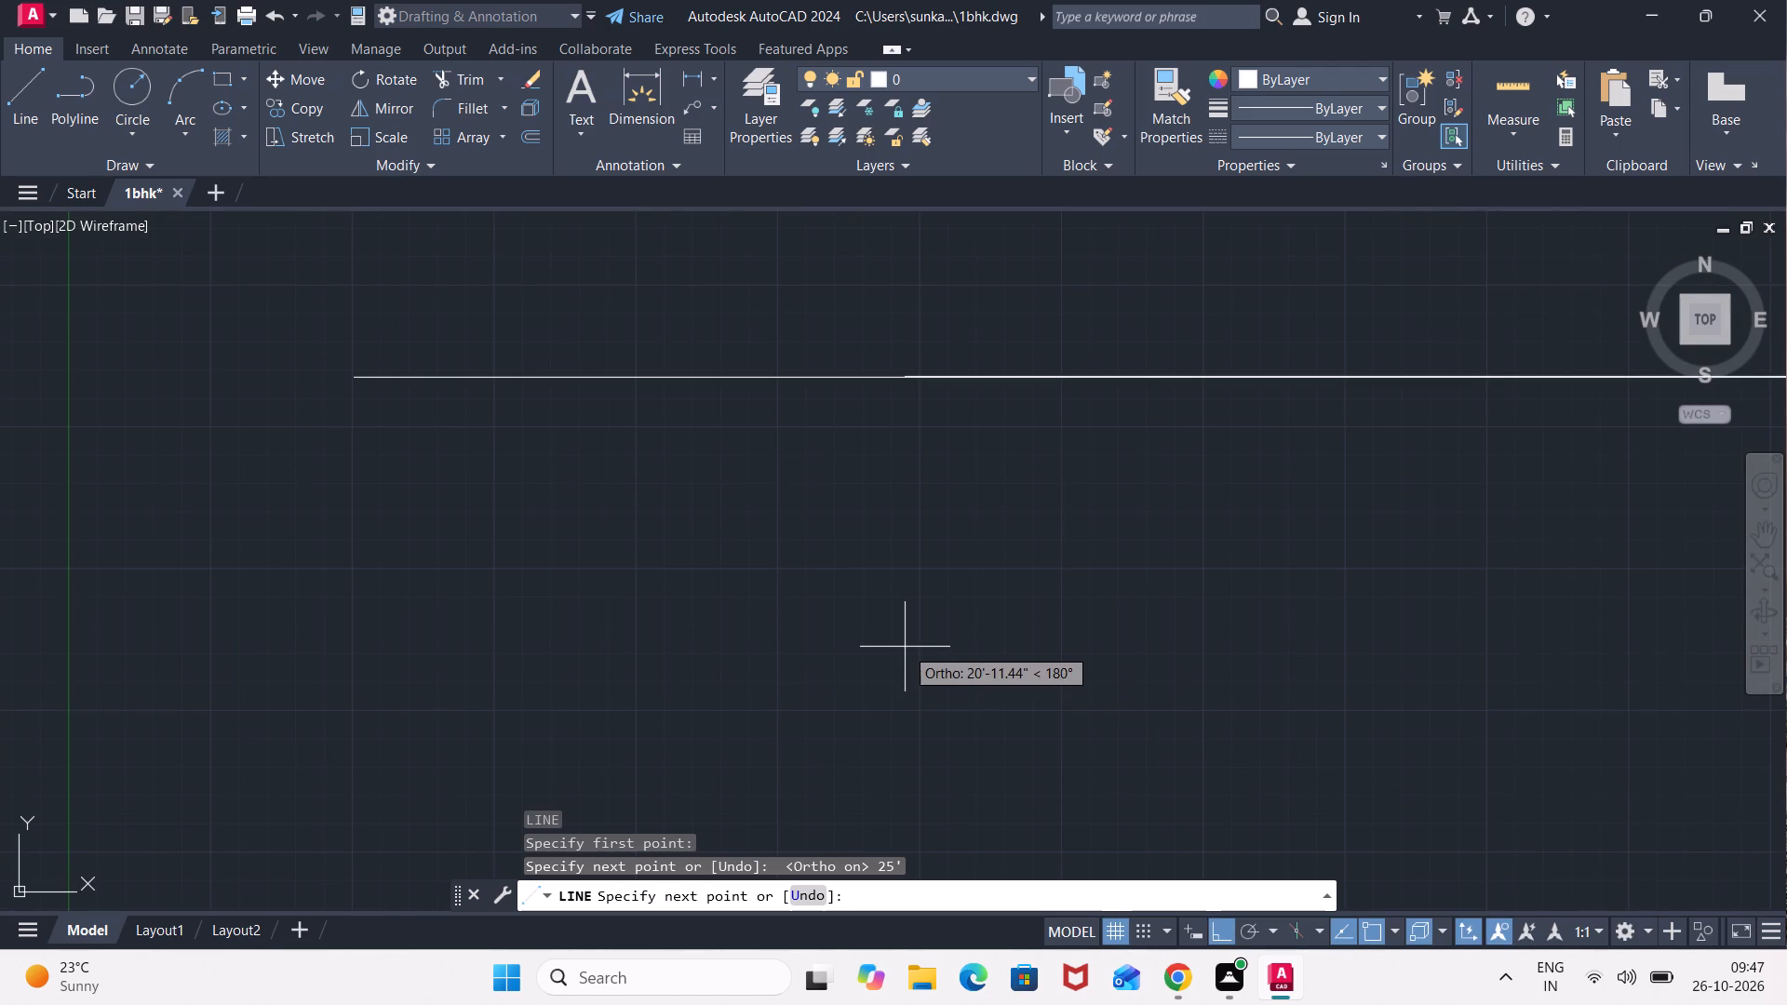
key(Escape)
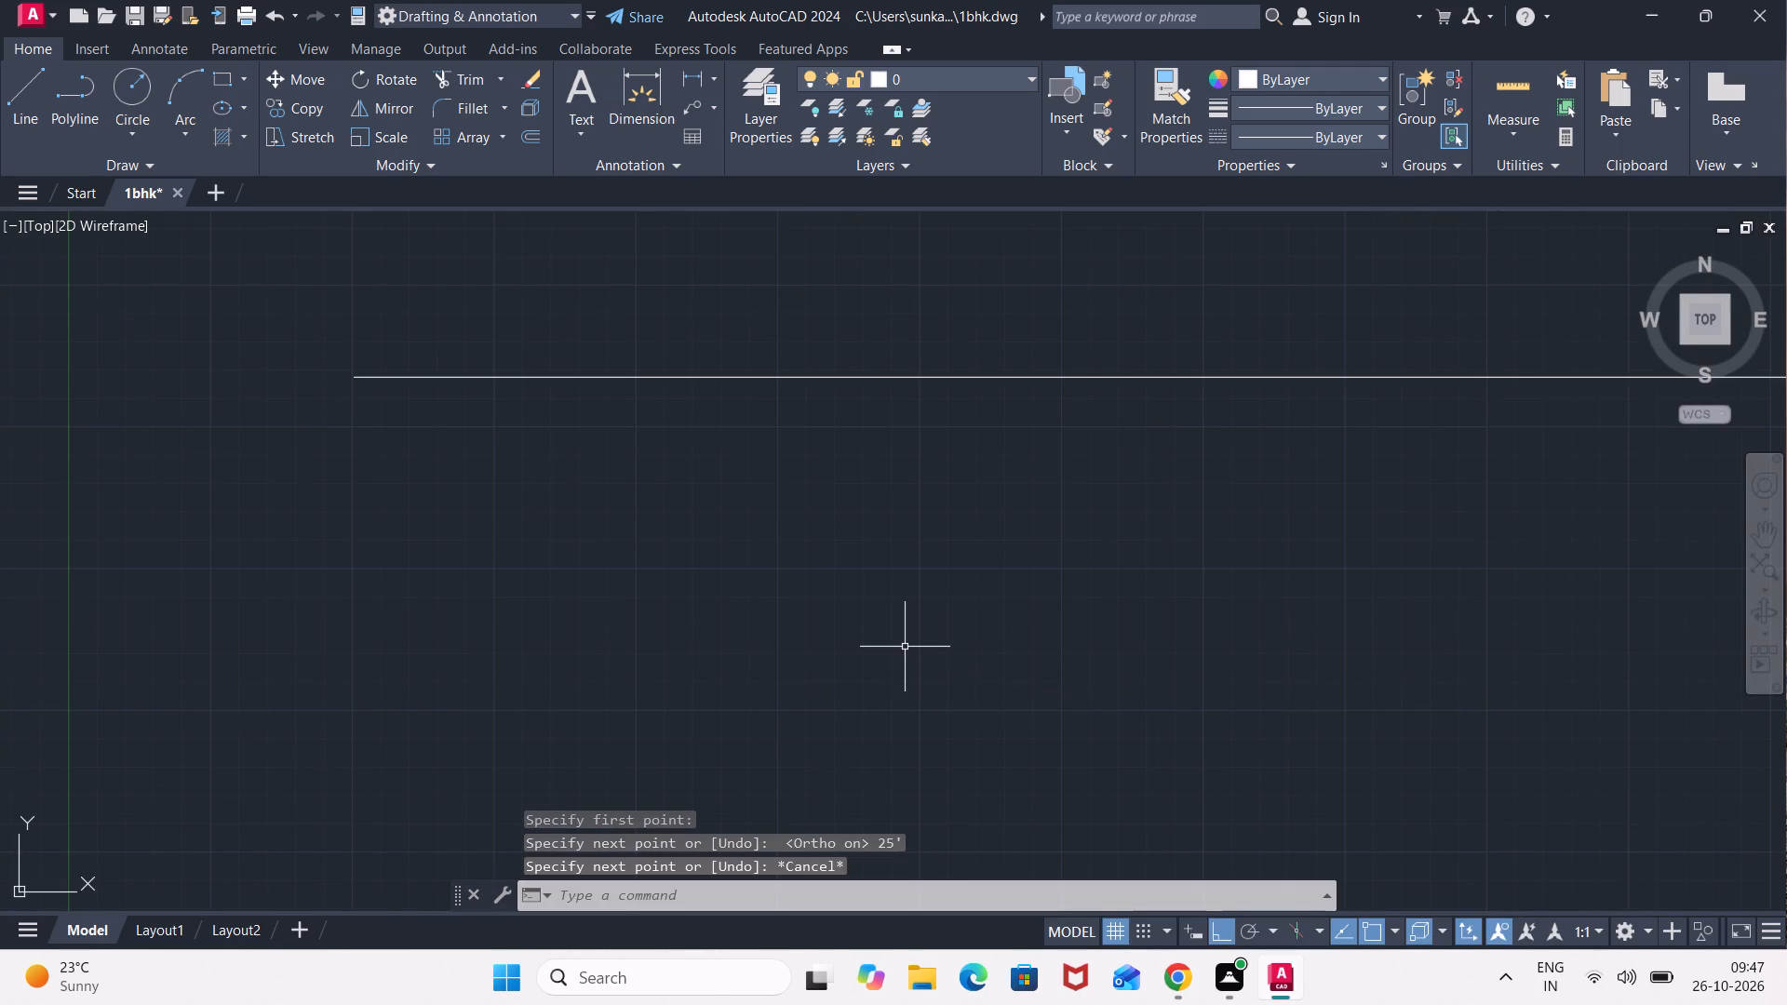
Draw a 50' vertical line upward from the right end of the 25' horizontal line.
scroll(905, 647, down, 3)
middle_drag(1078, 654, 882, 734)
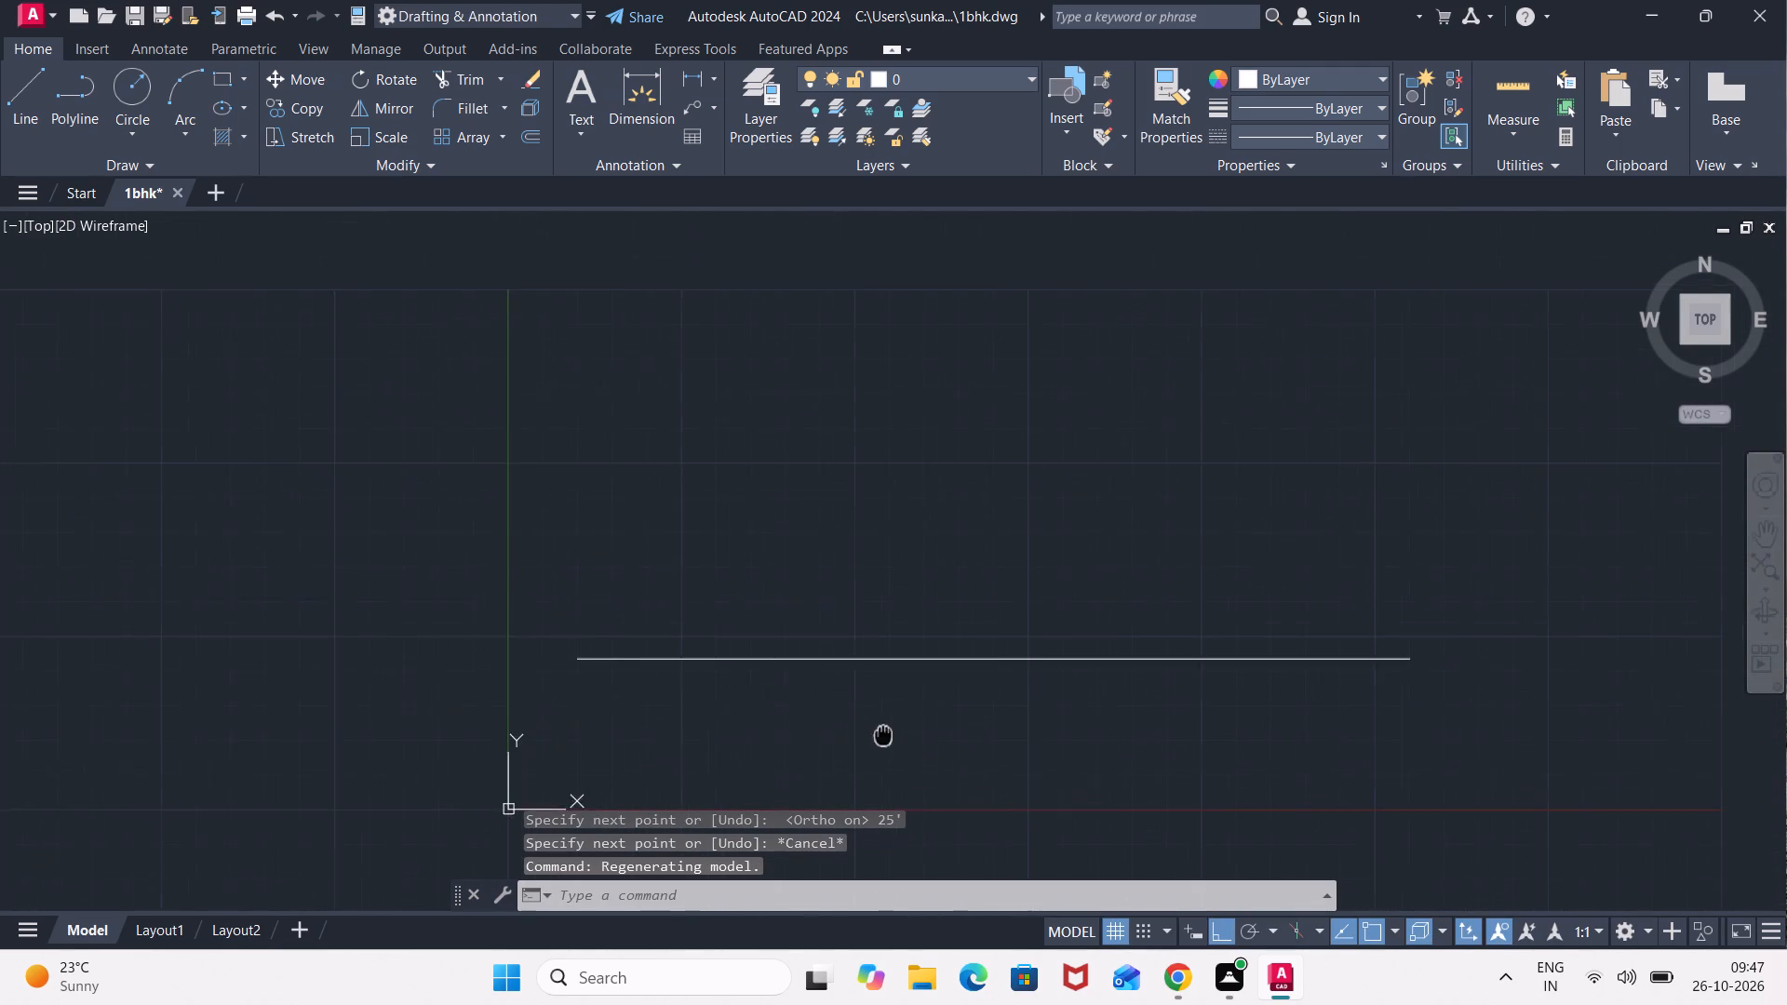
middle_drag(882, 734, 882, 735)
scroll(881, 732, down, 1)
key(l)
key(Return)
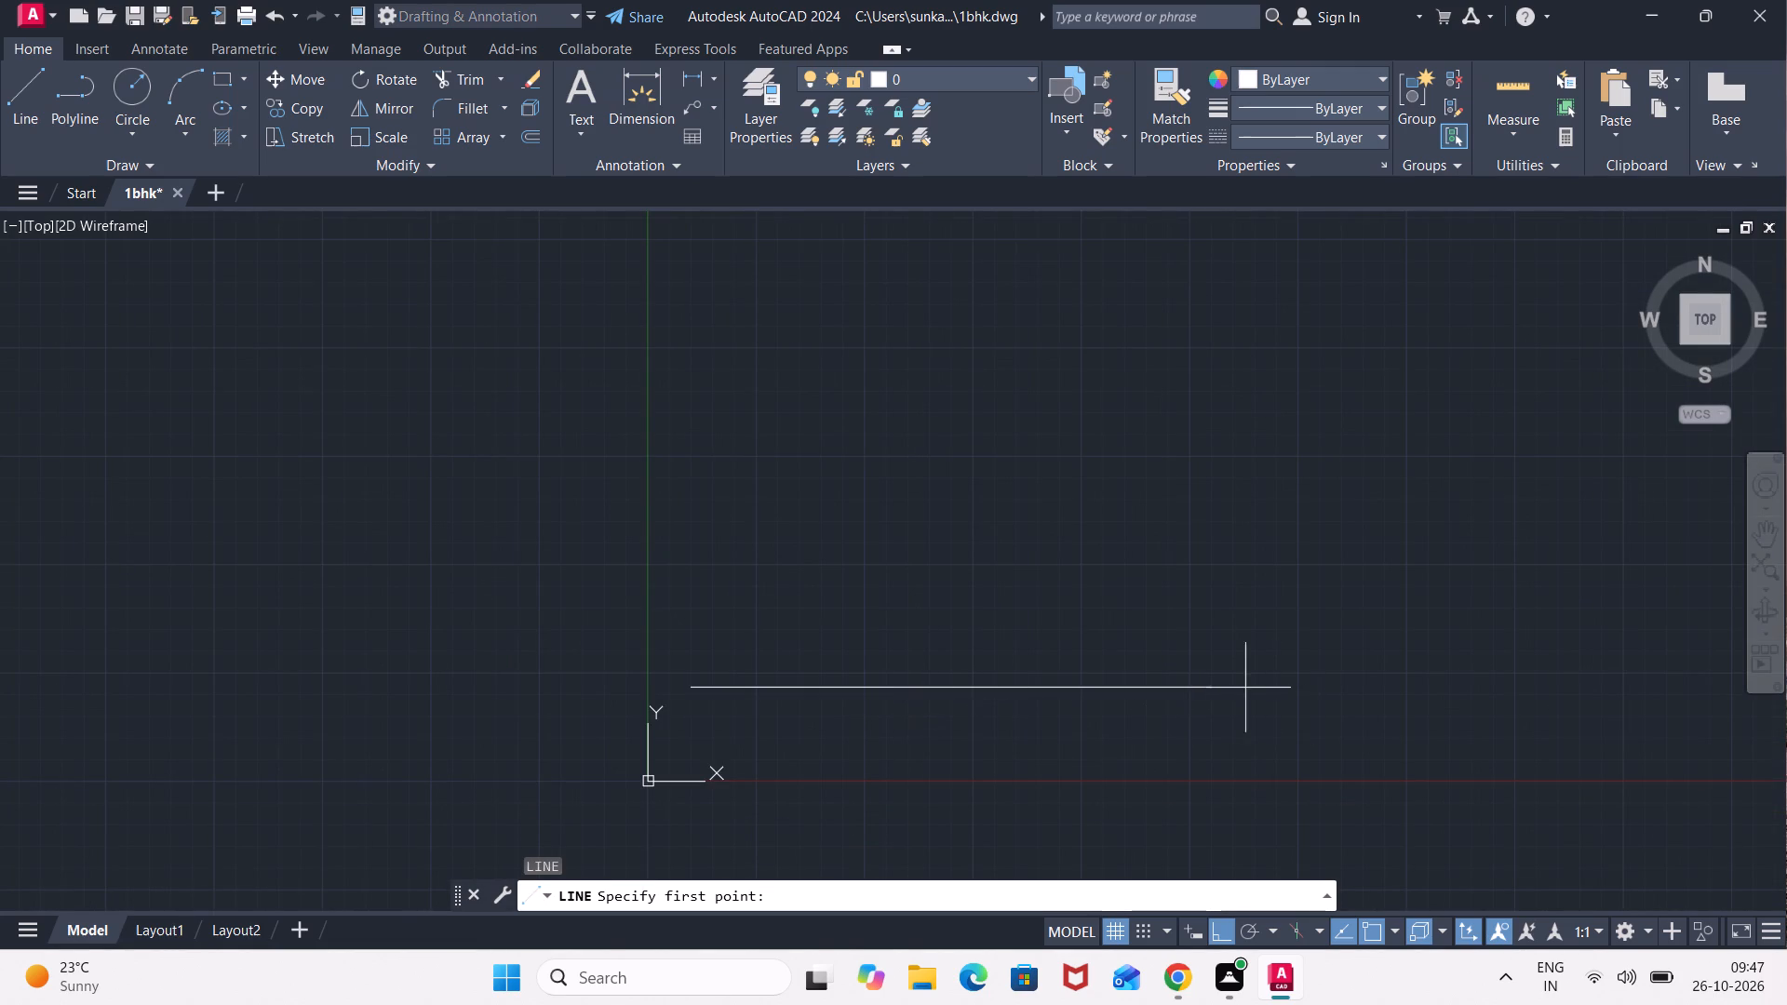
click(1216, 686)
middle_drag(1230, 361, 1135, 805)
text(50')
key(Return)
key(Escape)
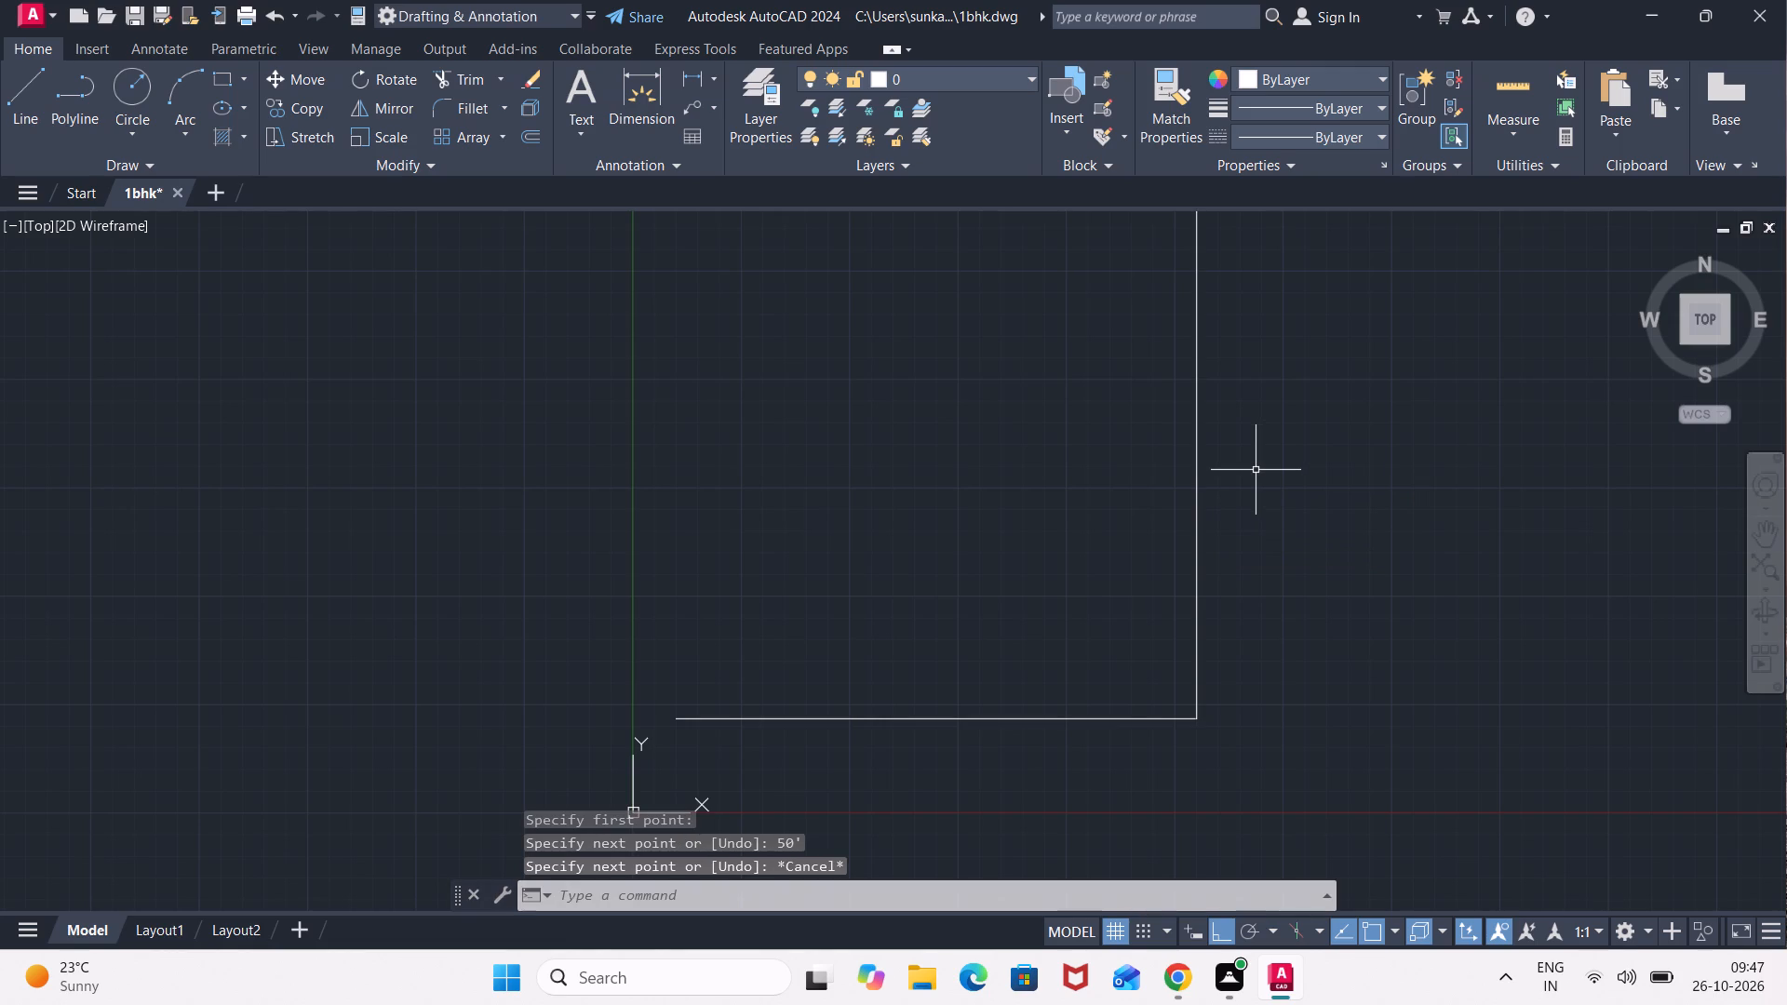
Move the UCS origin horizontally along its X axis, well to the left of the boundary lines.
scroll(1255, 469, down, 3)
middle_drag(1232, 445, 1197, 604)
scroll(1191, 589, up, 1)
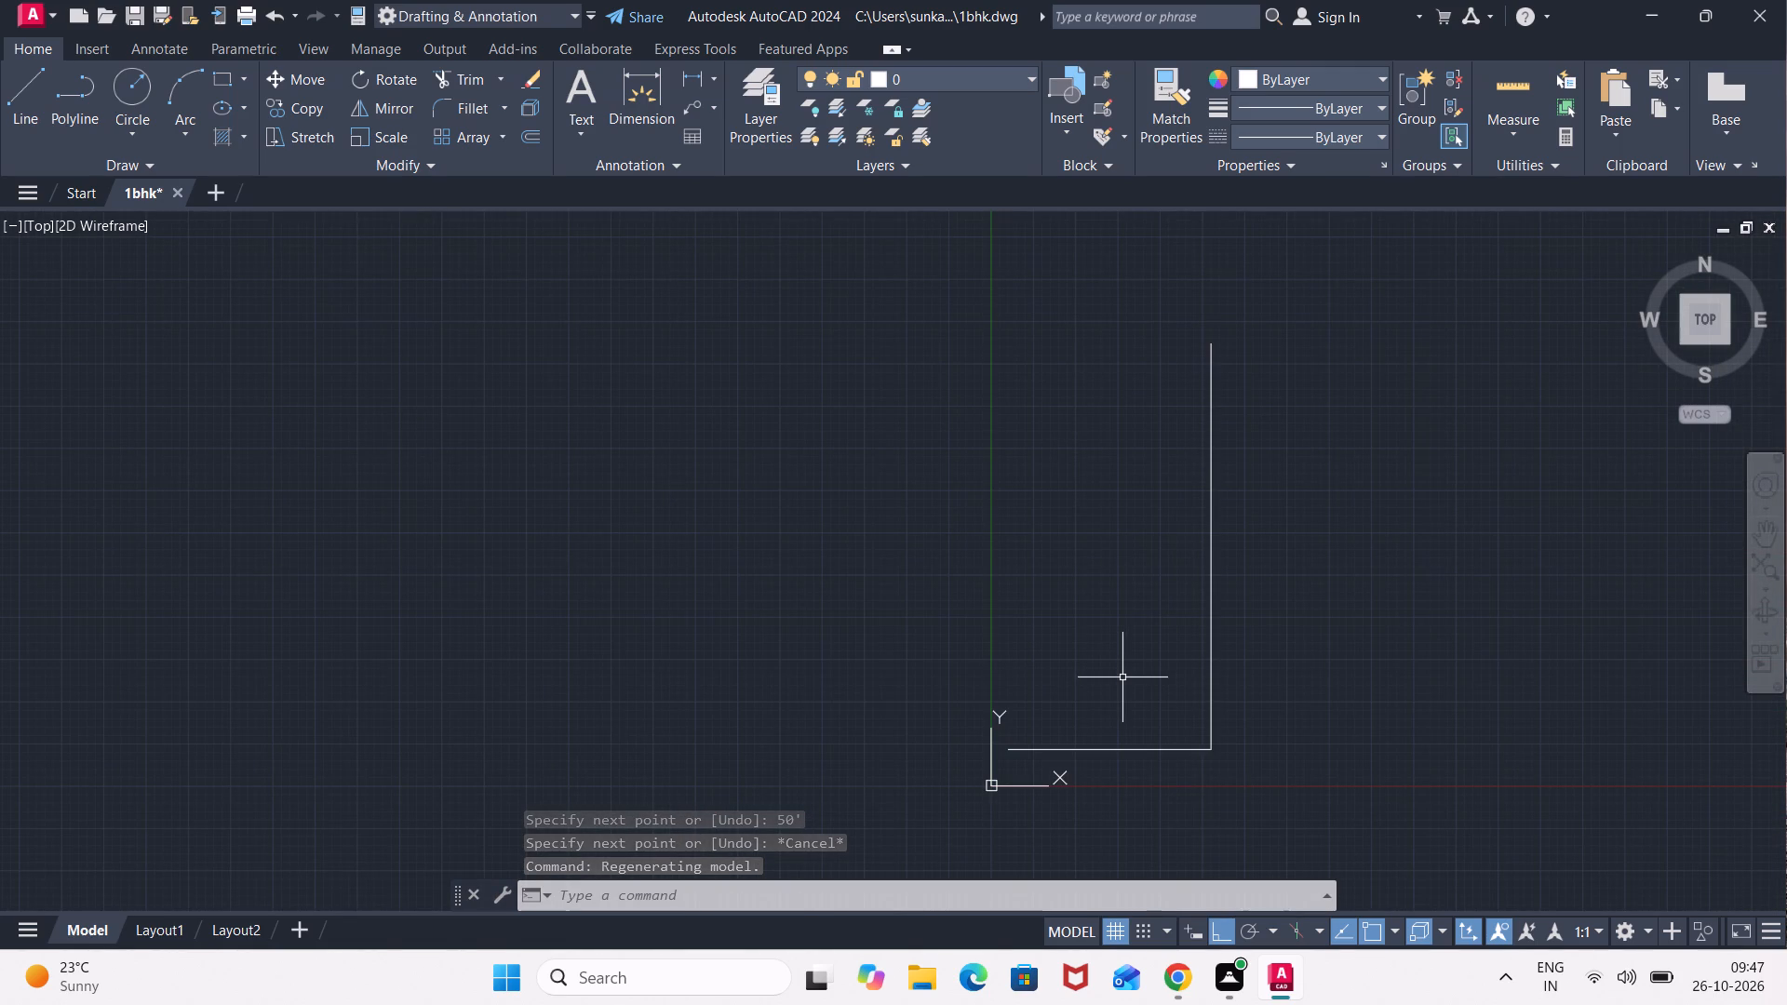
click(991, 791)
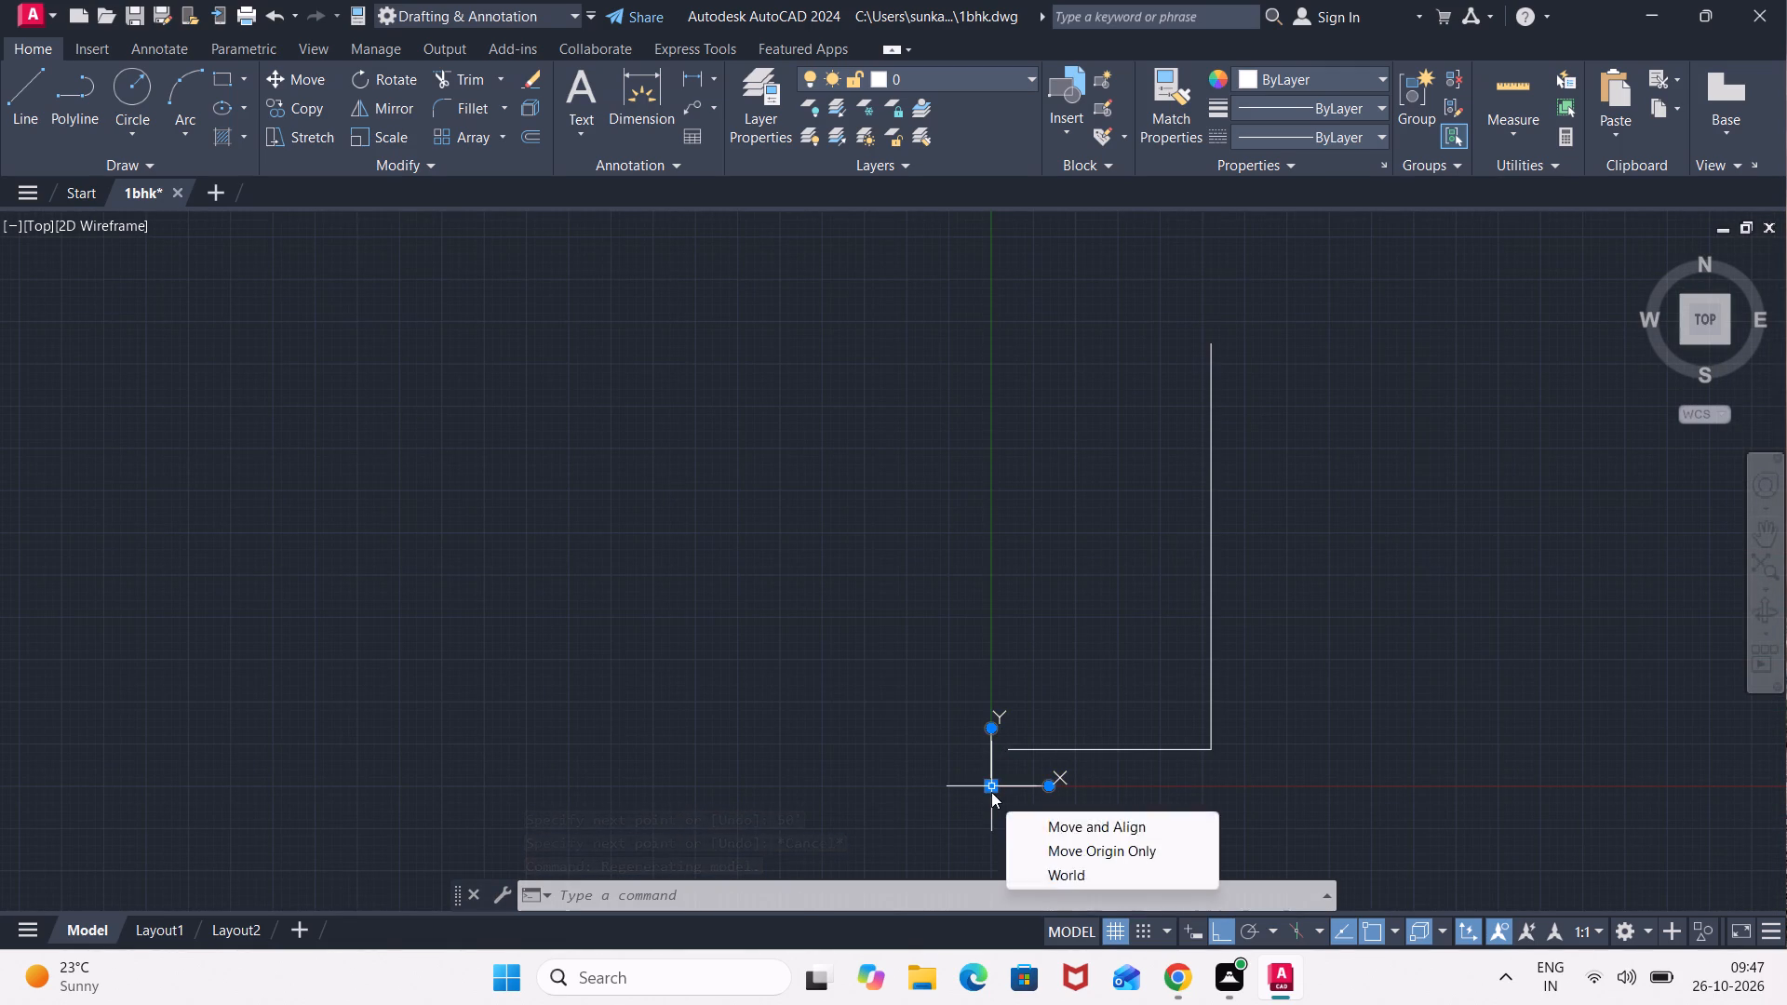
click(991, 792)
click(996, 784)
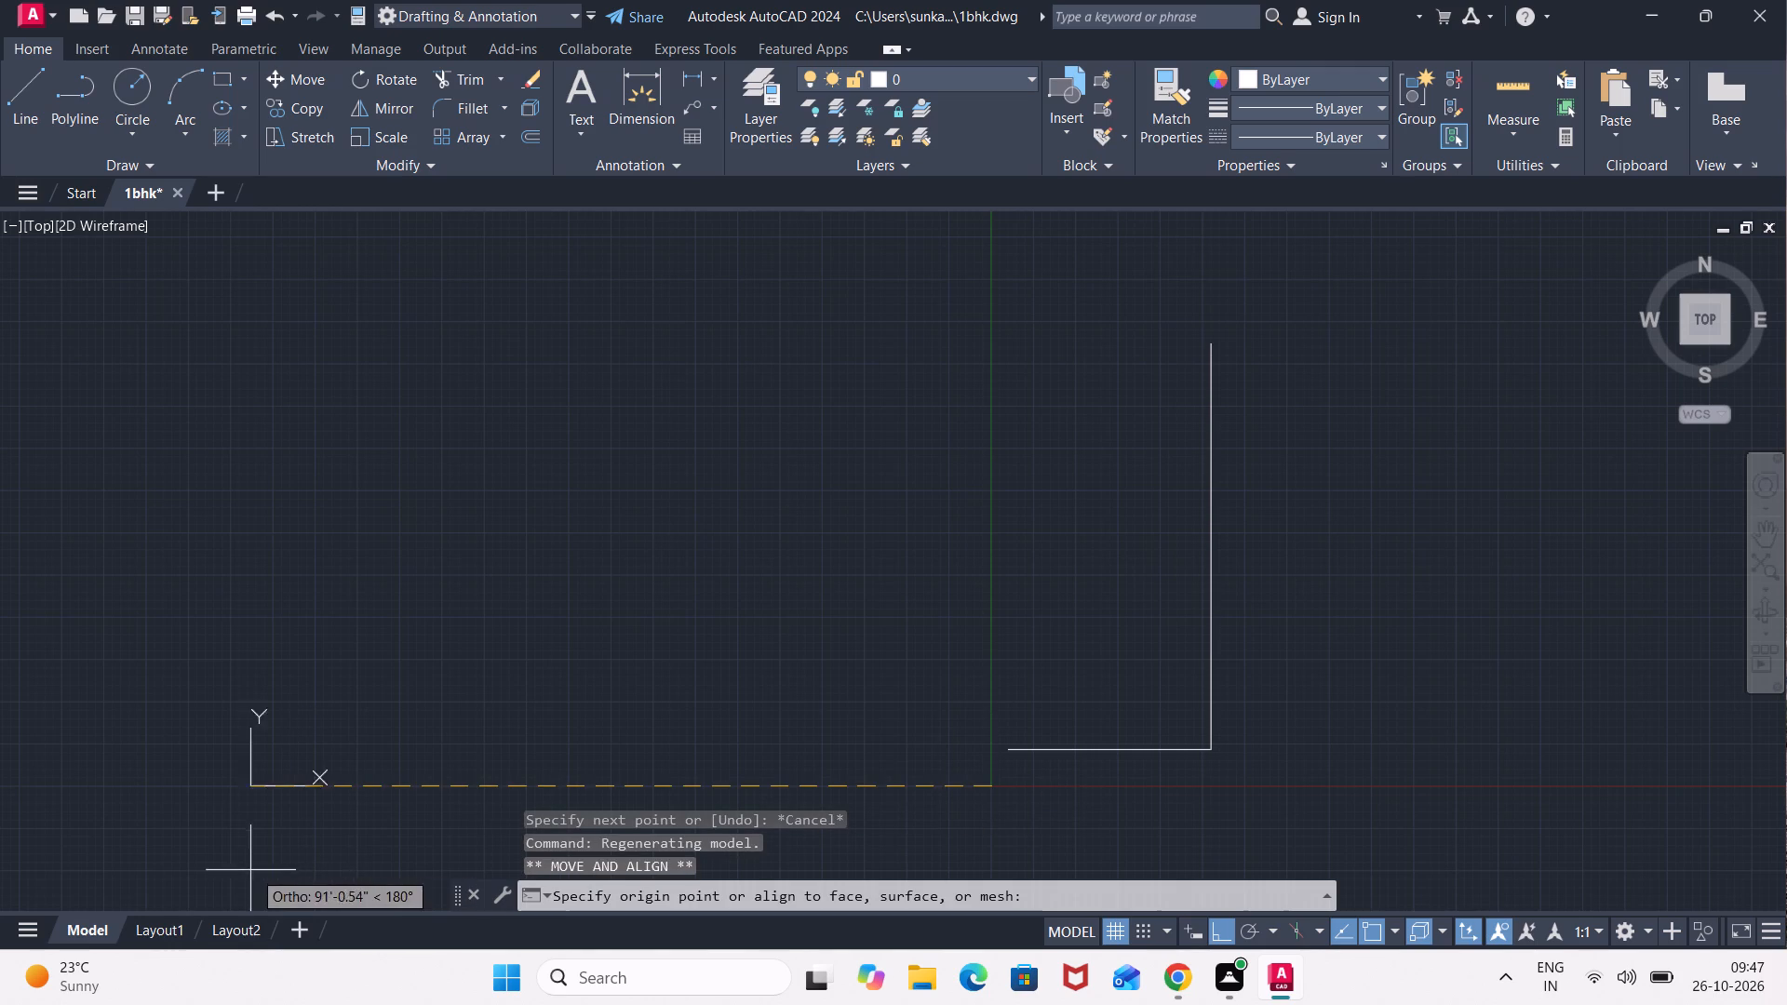
click(85, 833)
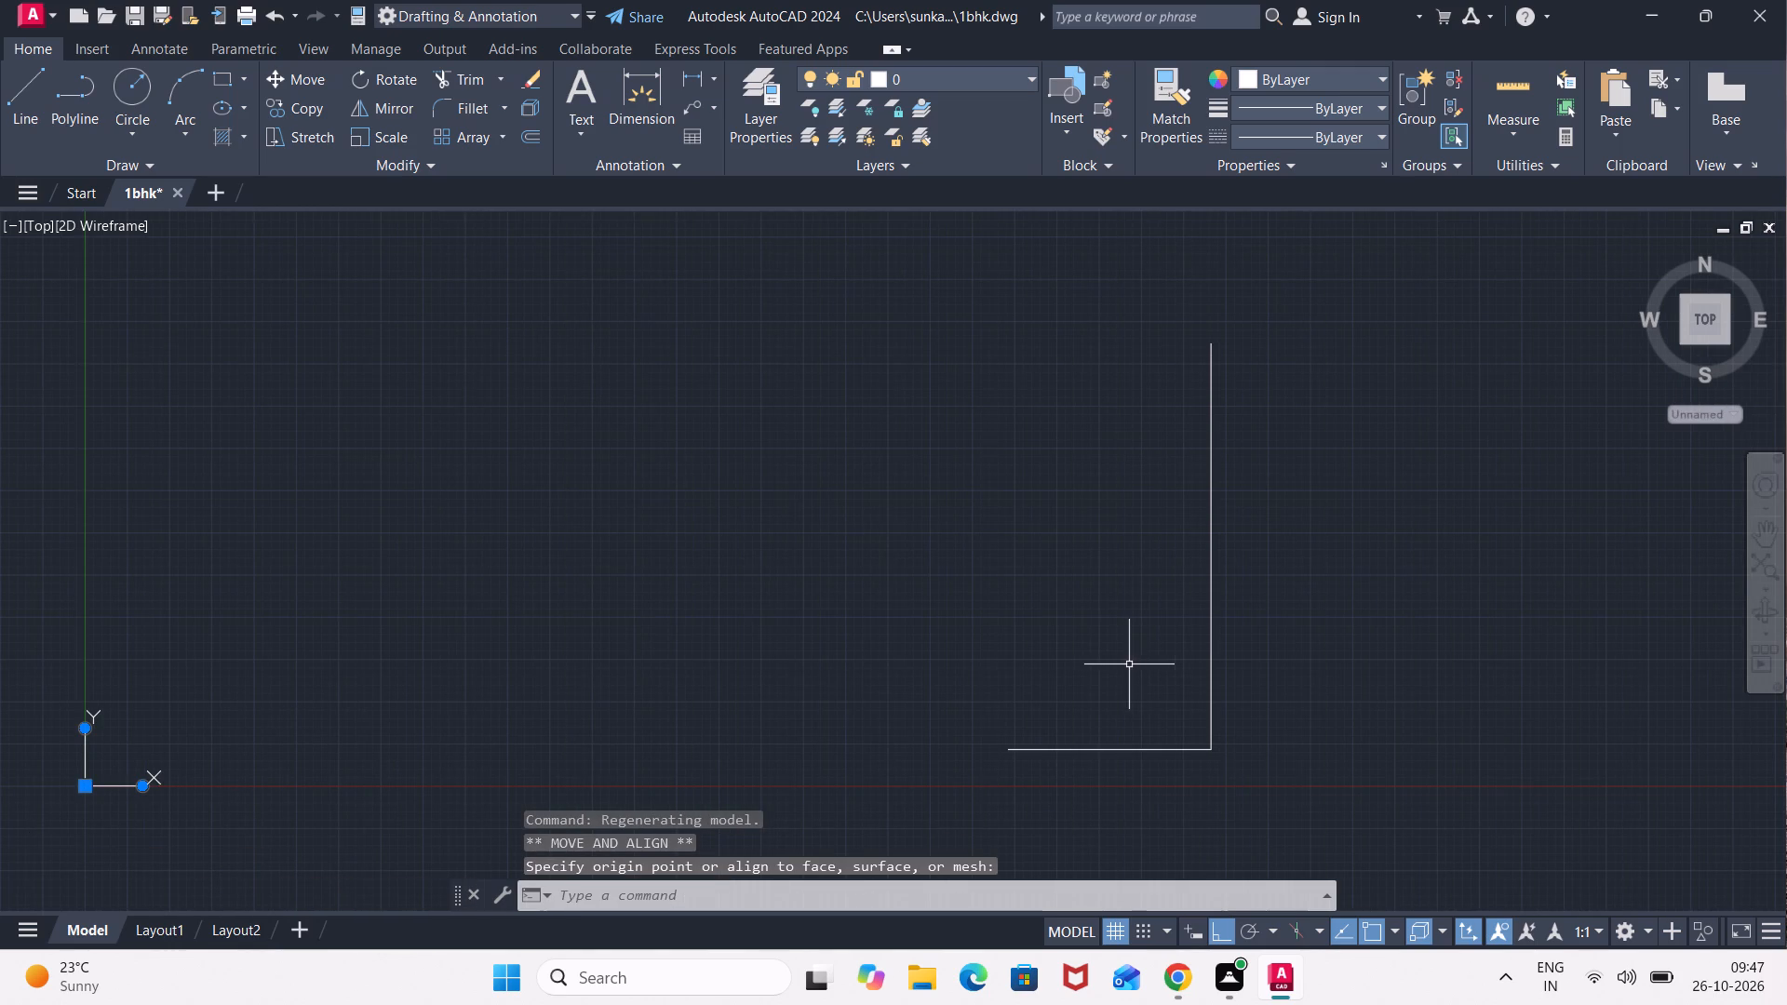
click(1125, 663)
click(975, 674)
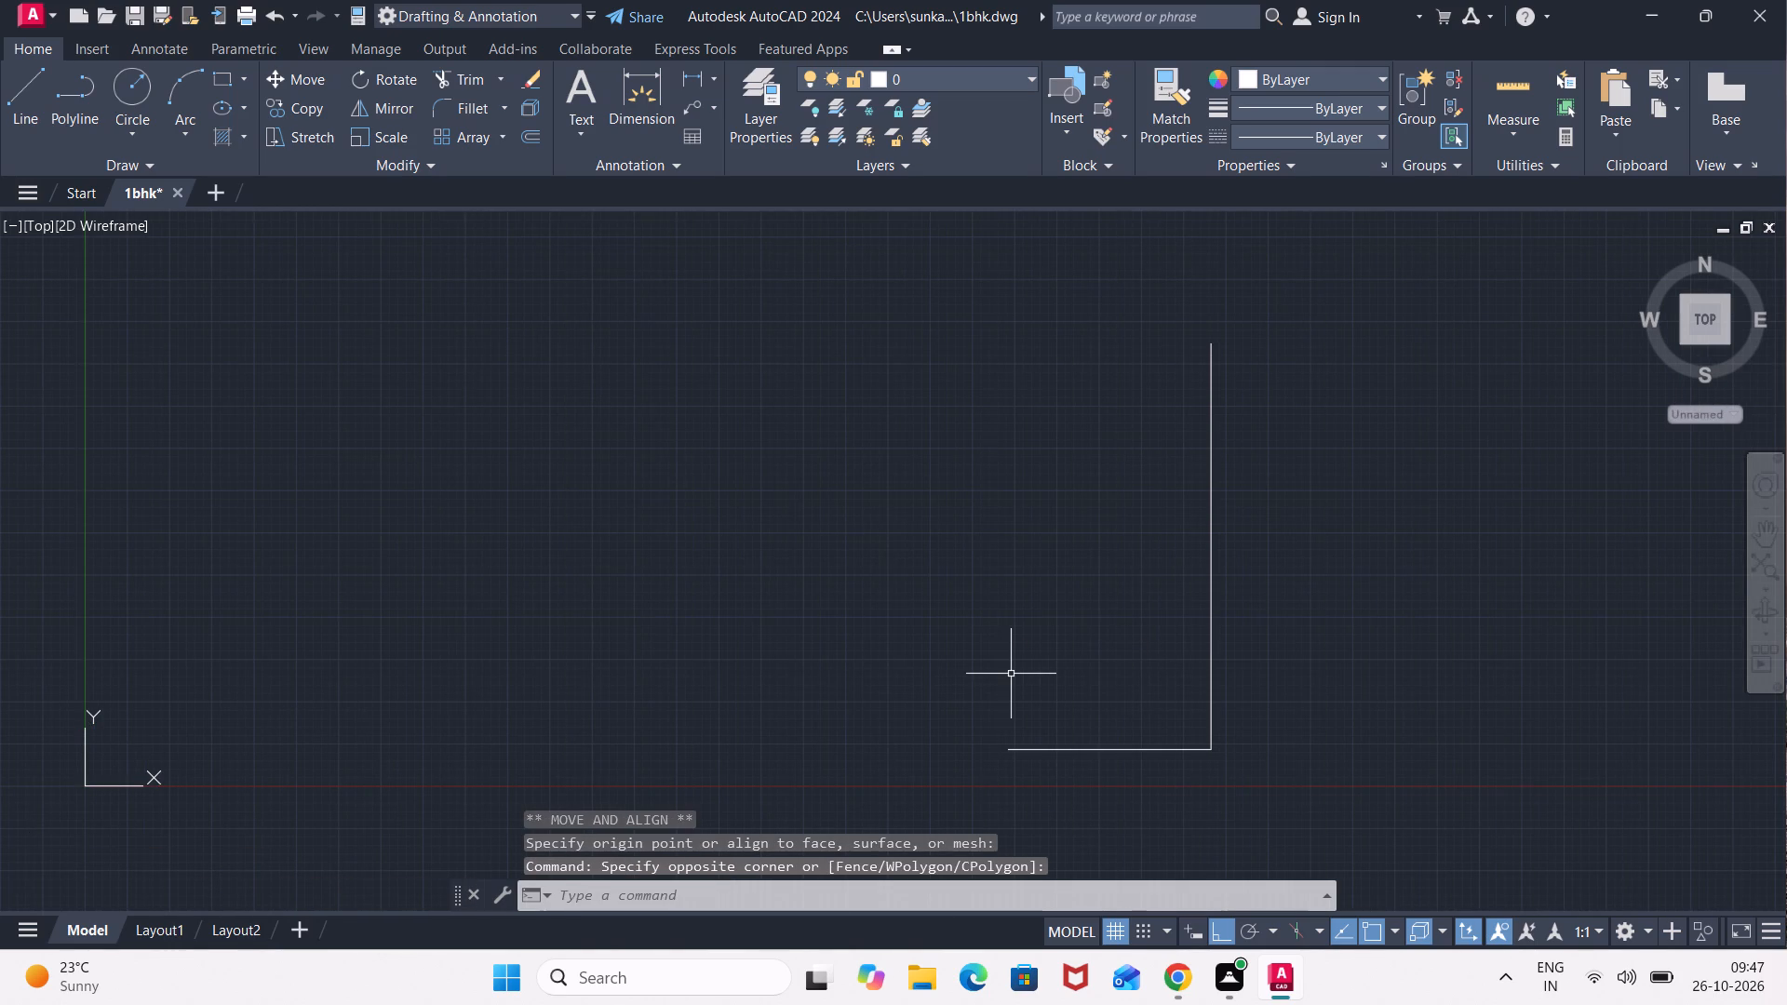
Draw a 25' line leftward from the top of the 50' line and close the rectangle down to the bottom line's left end.
key(l)
key(Return)
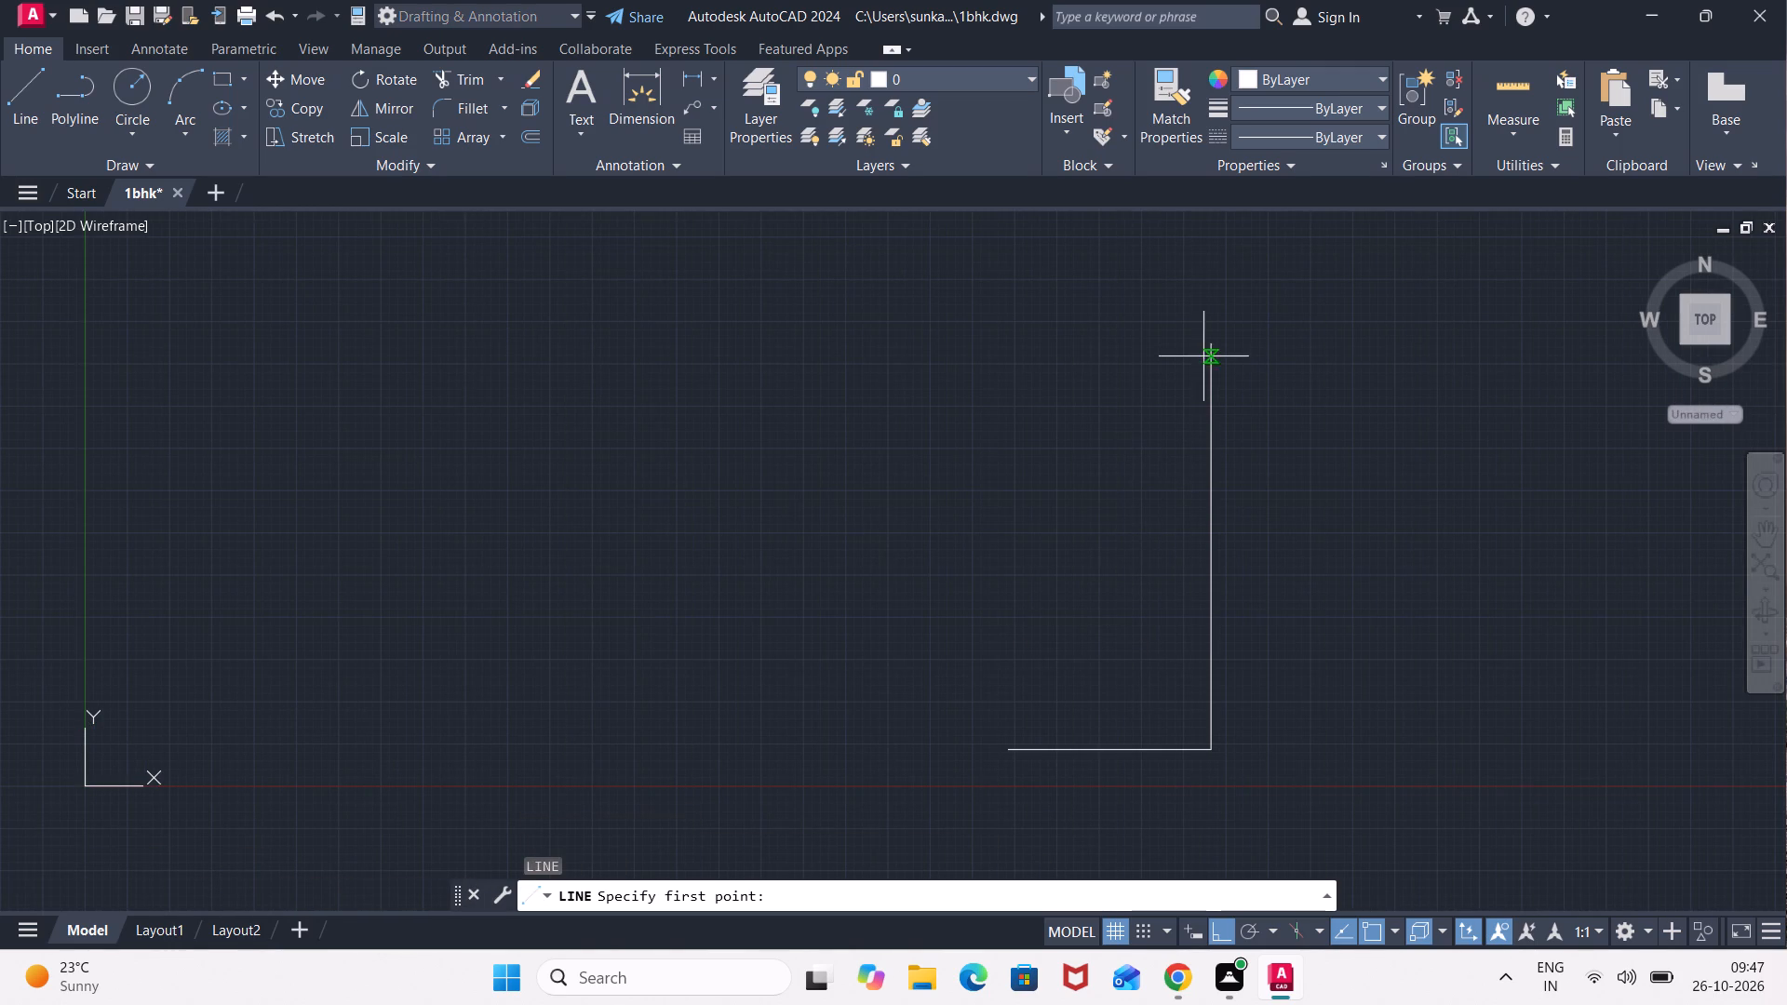
click(1214, 338)
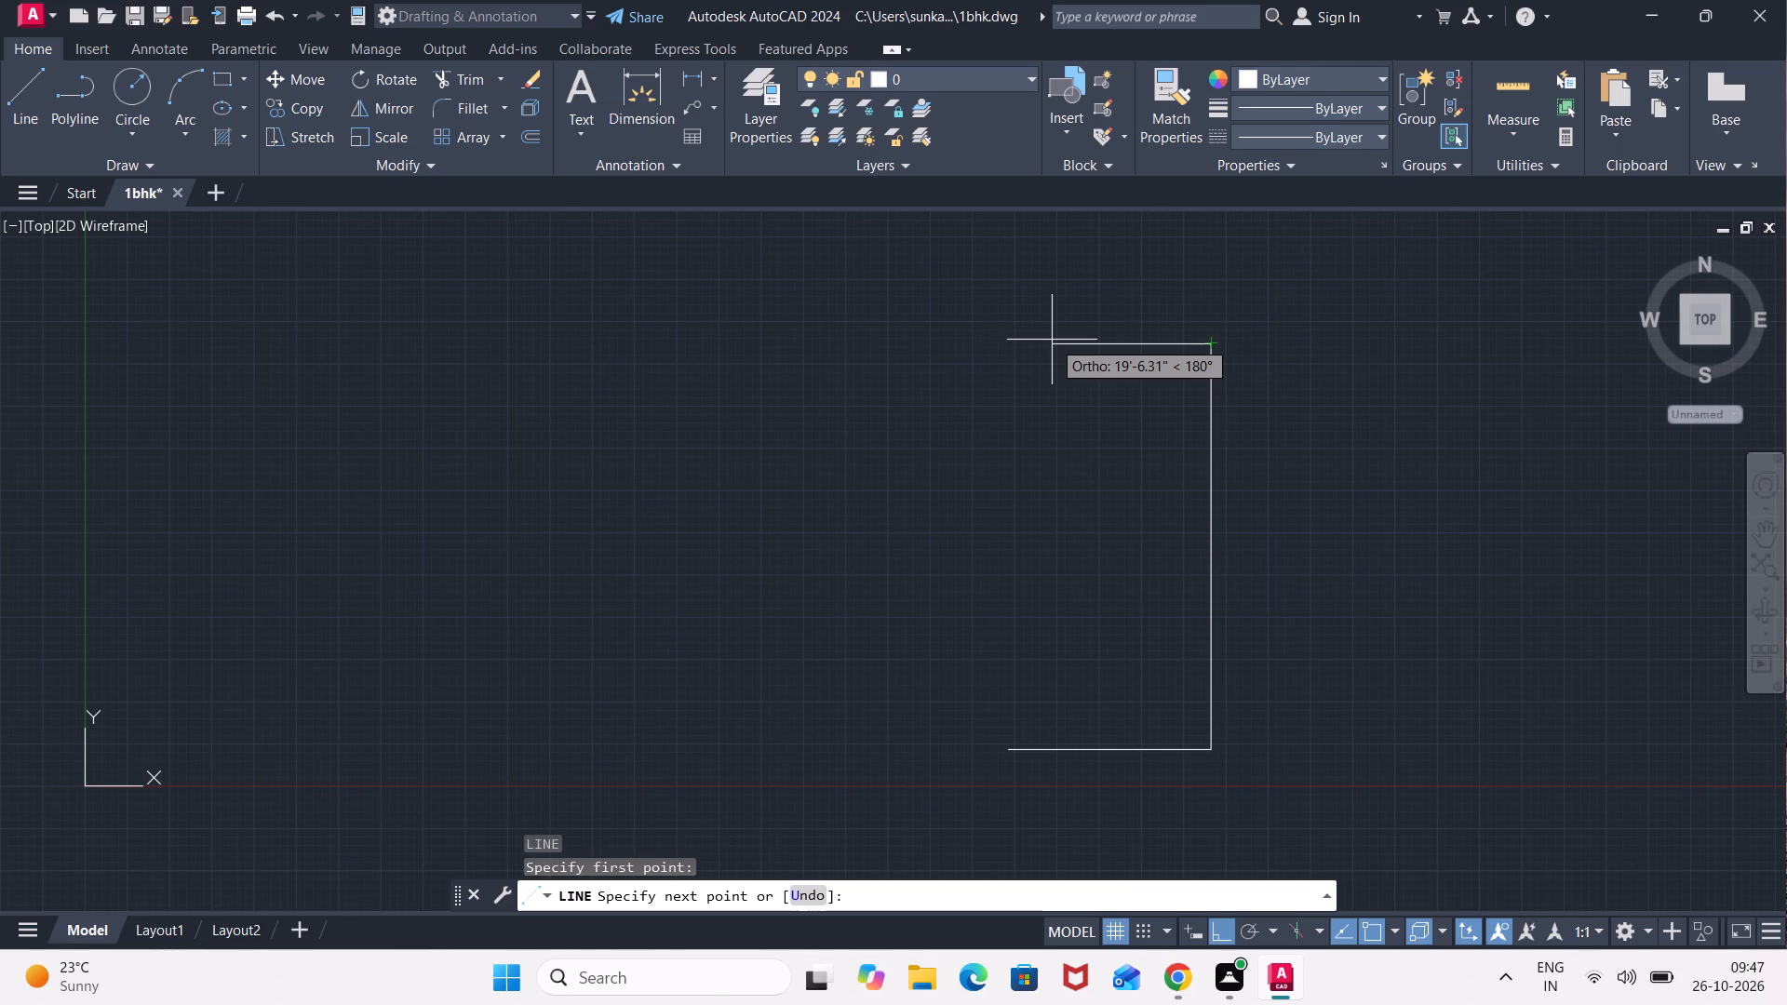
text(25')
key(Return)
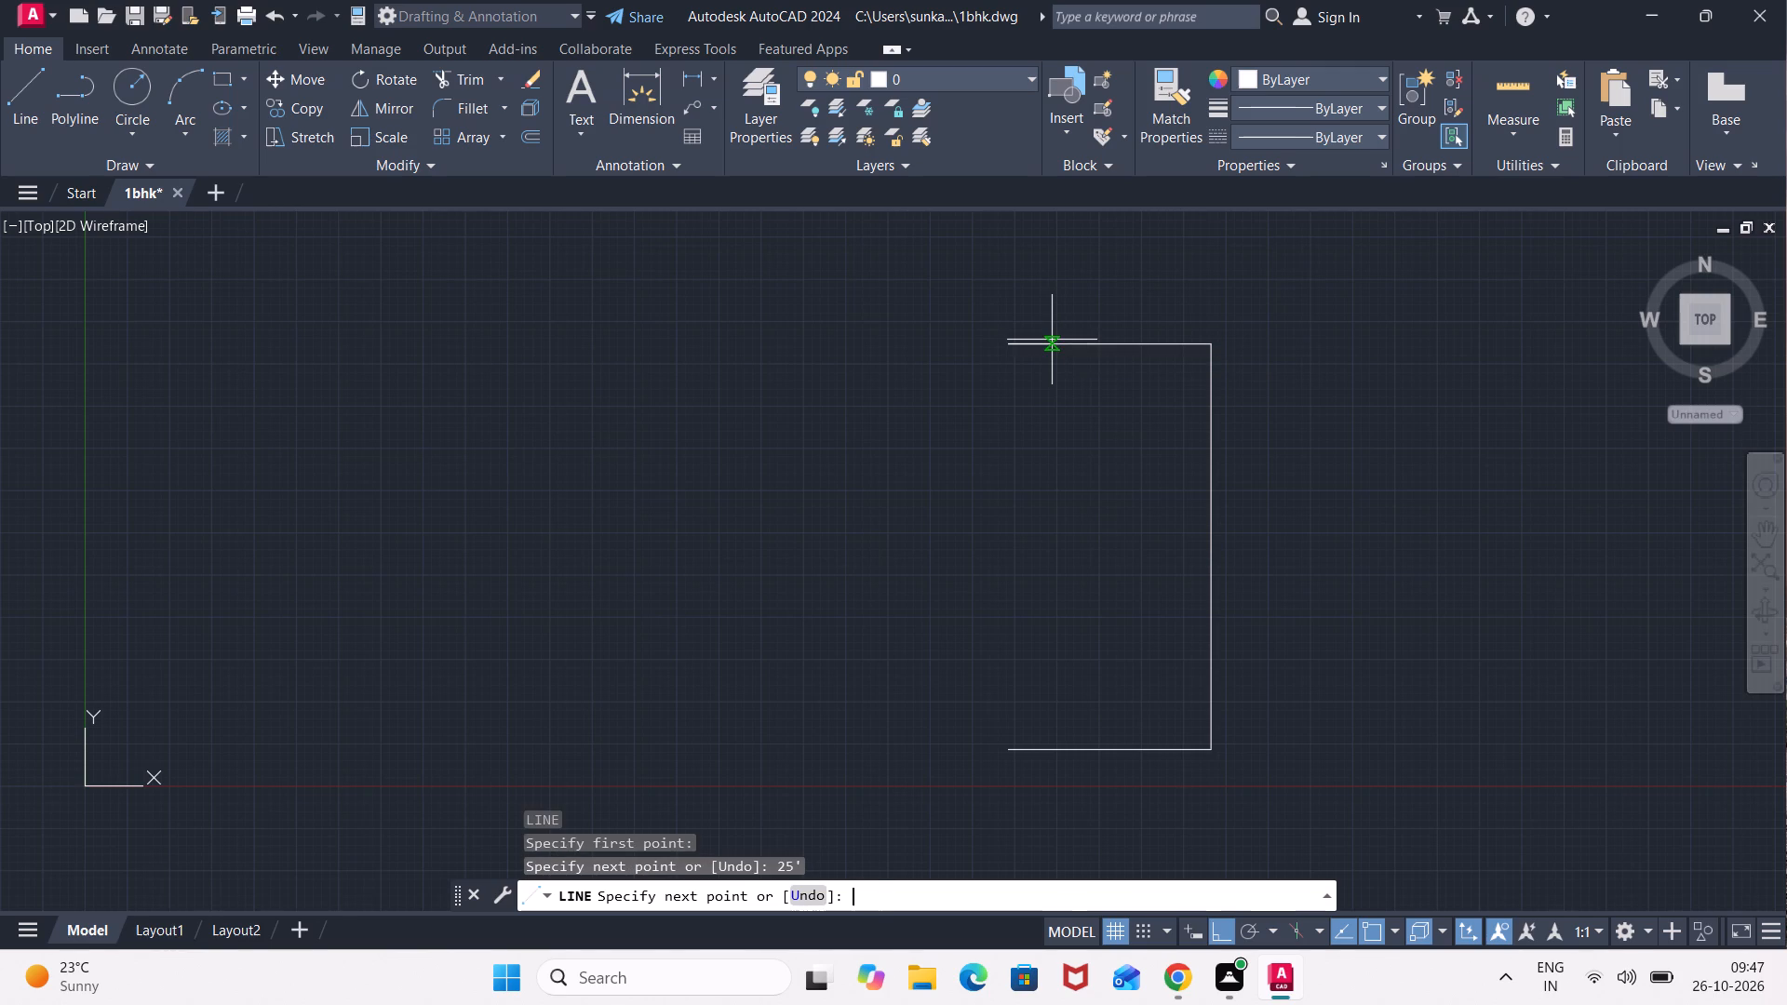
click(1011, 752)
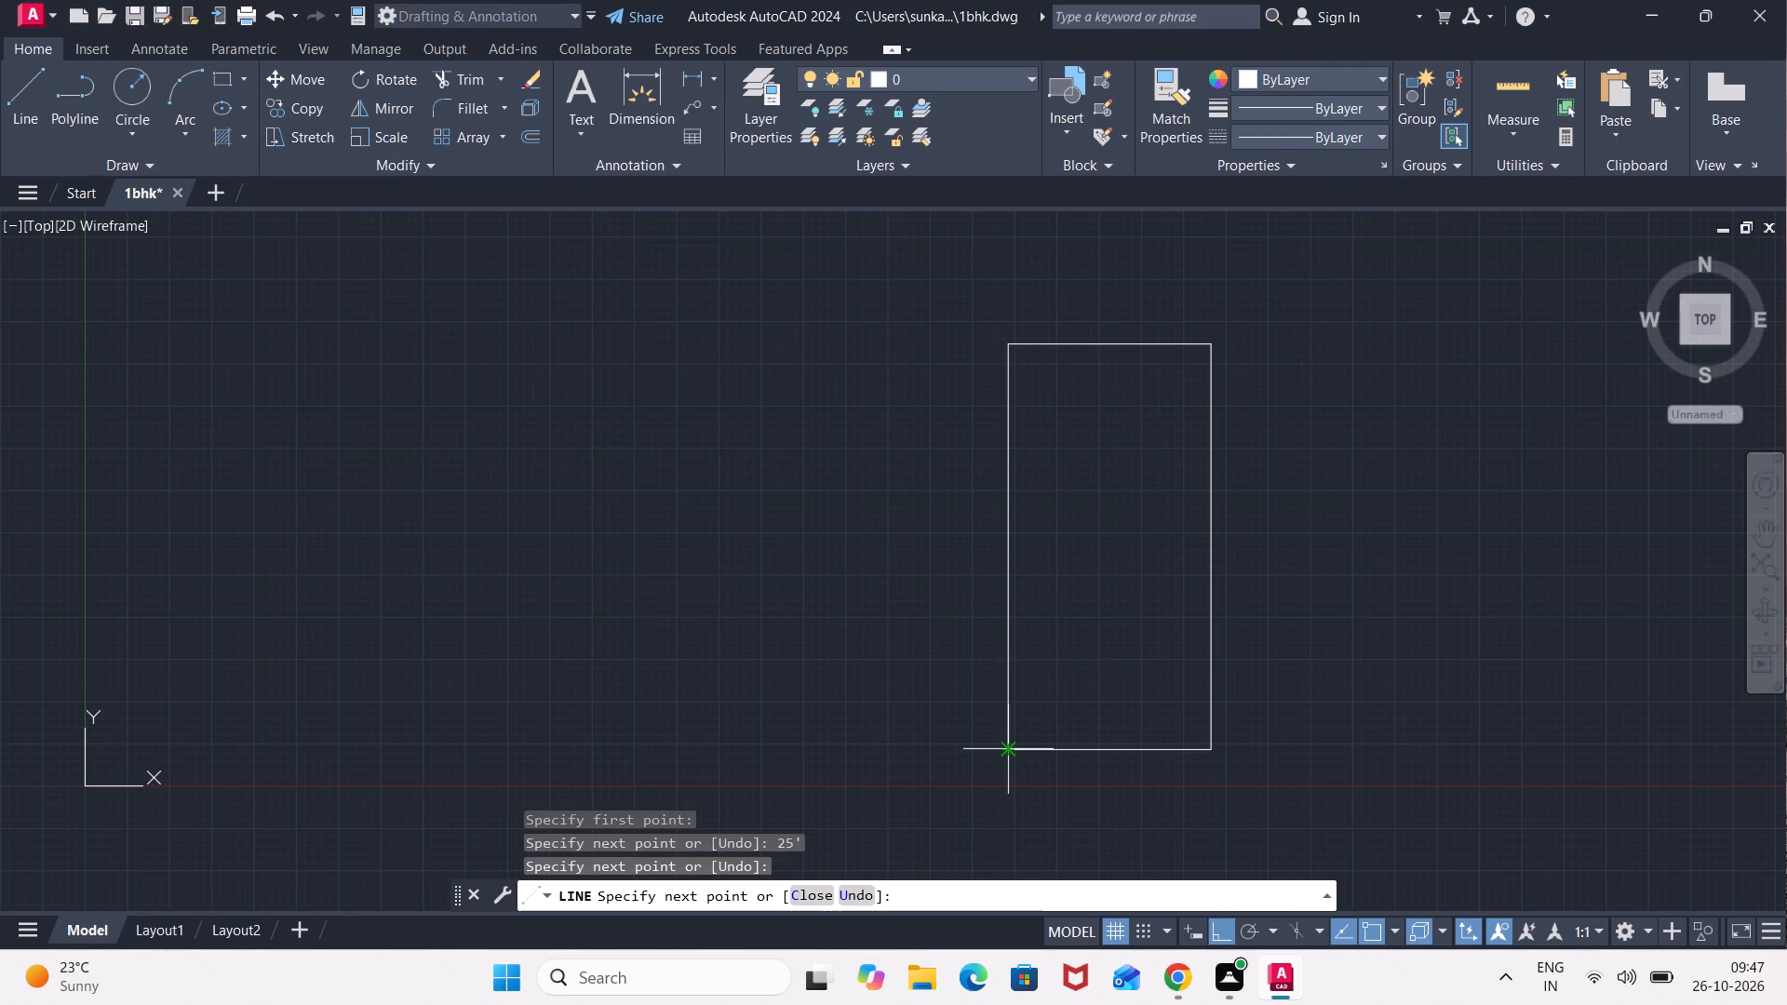
key(Escape)
Offset all four boundary lines inward by 4.5" to form the outer walls.
key(o)
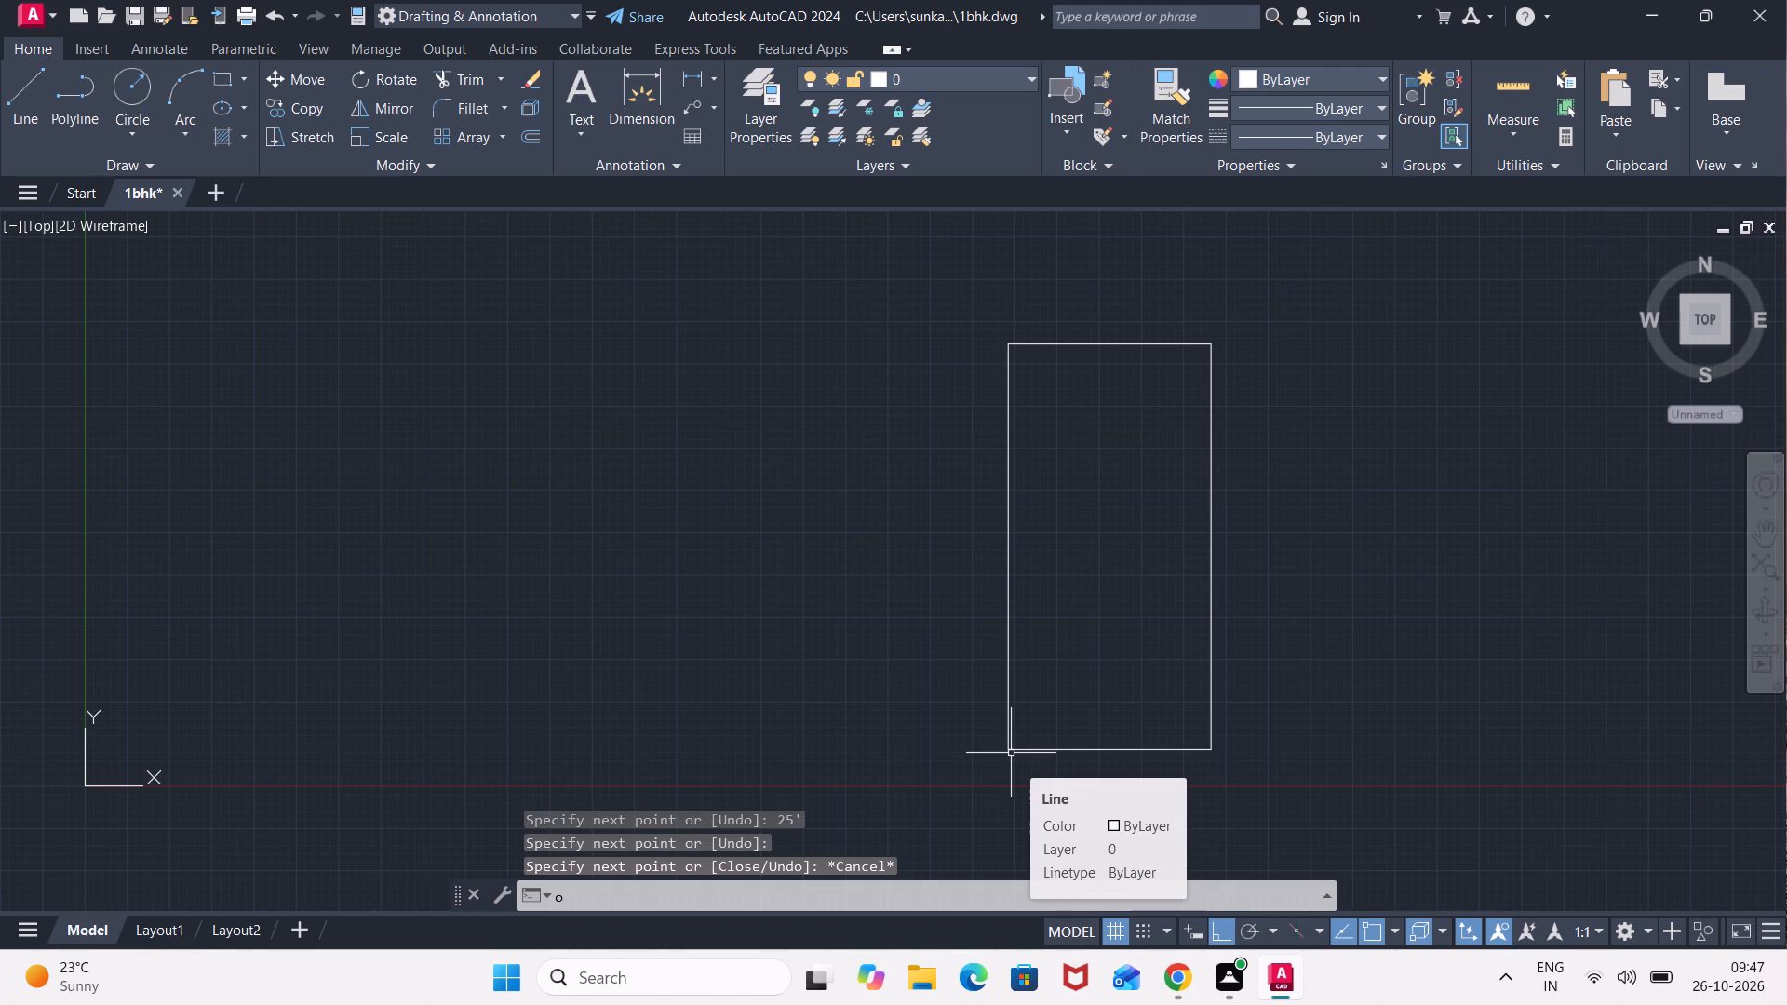
key(Return)
text(4.5")
key(Return)
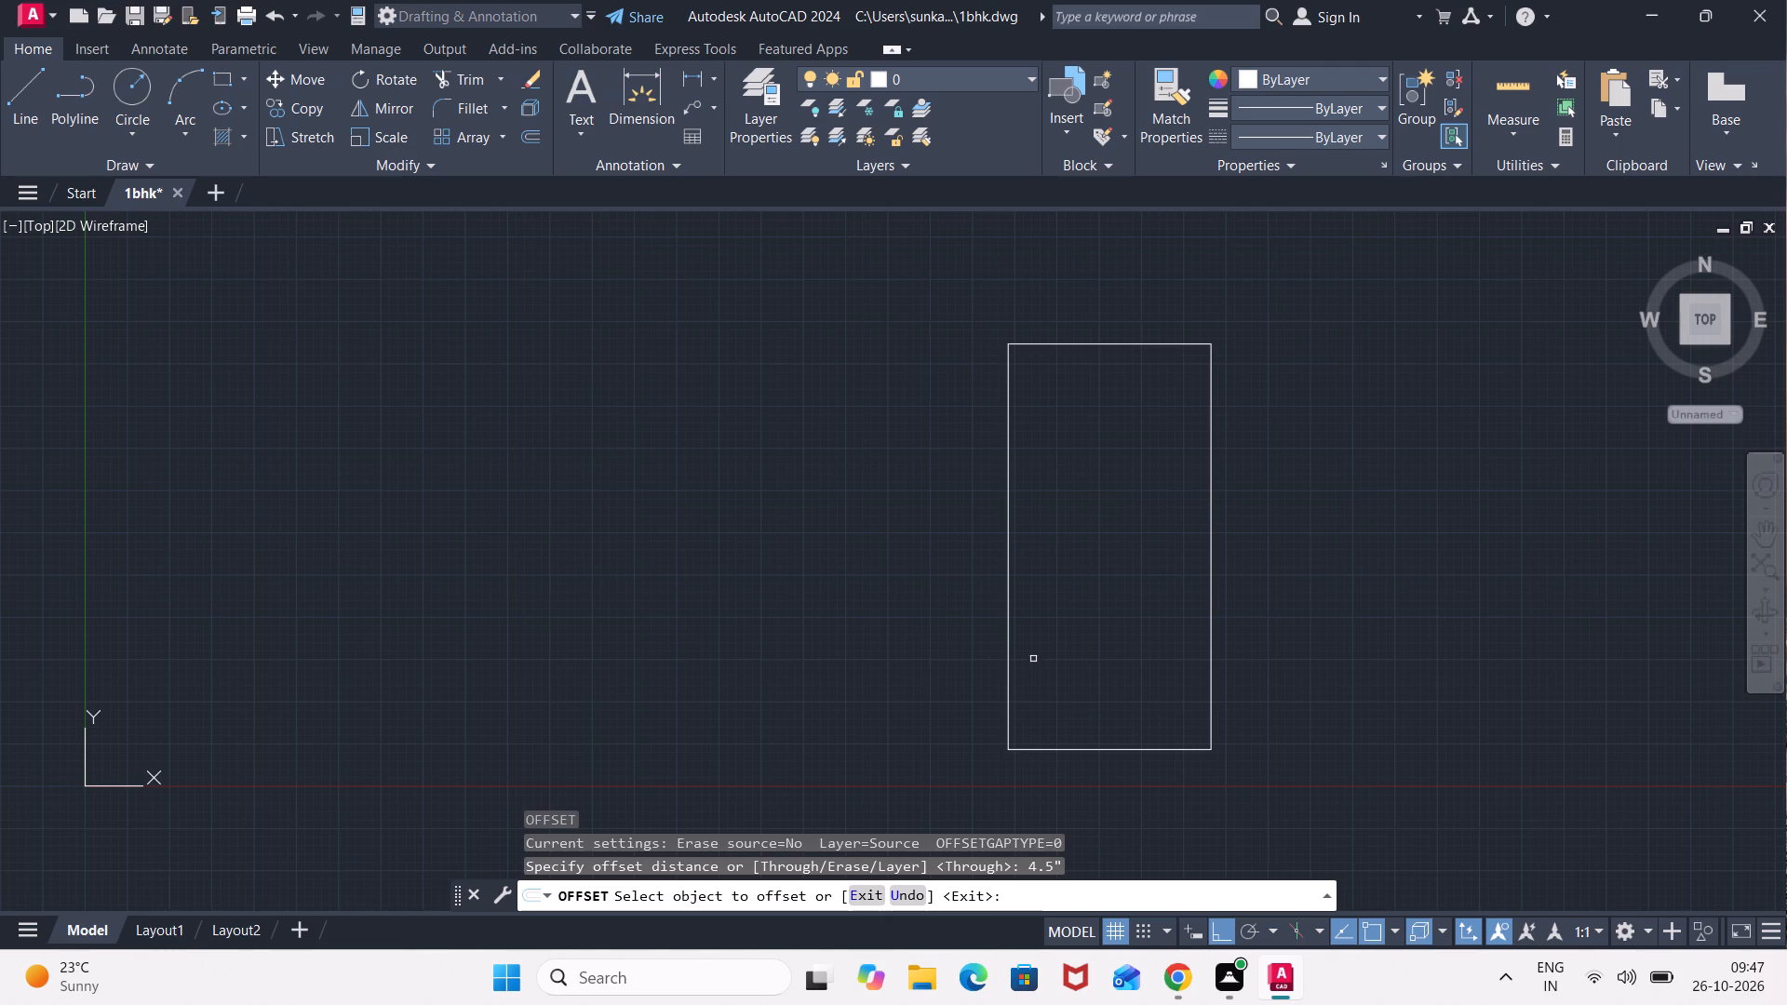
click(1007, 664)
click(1163, 621)
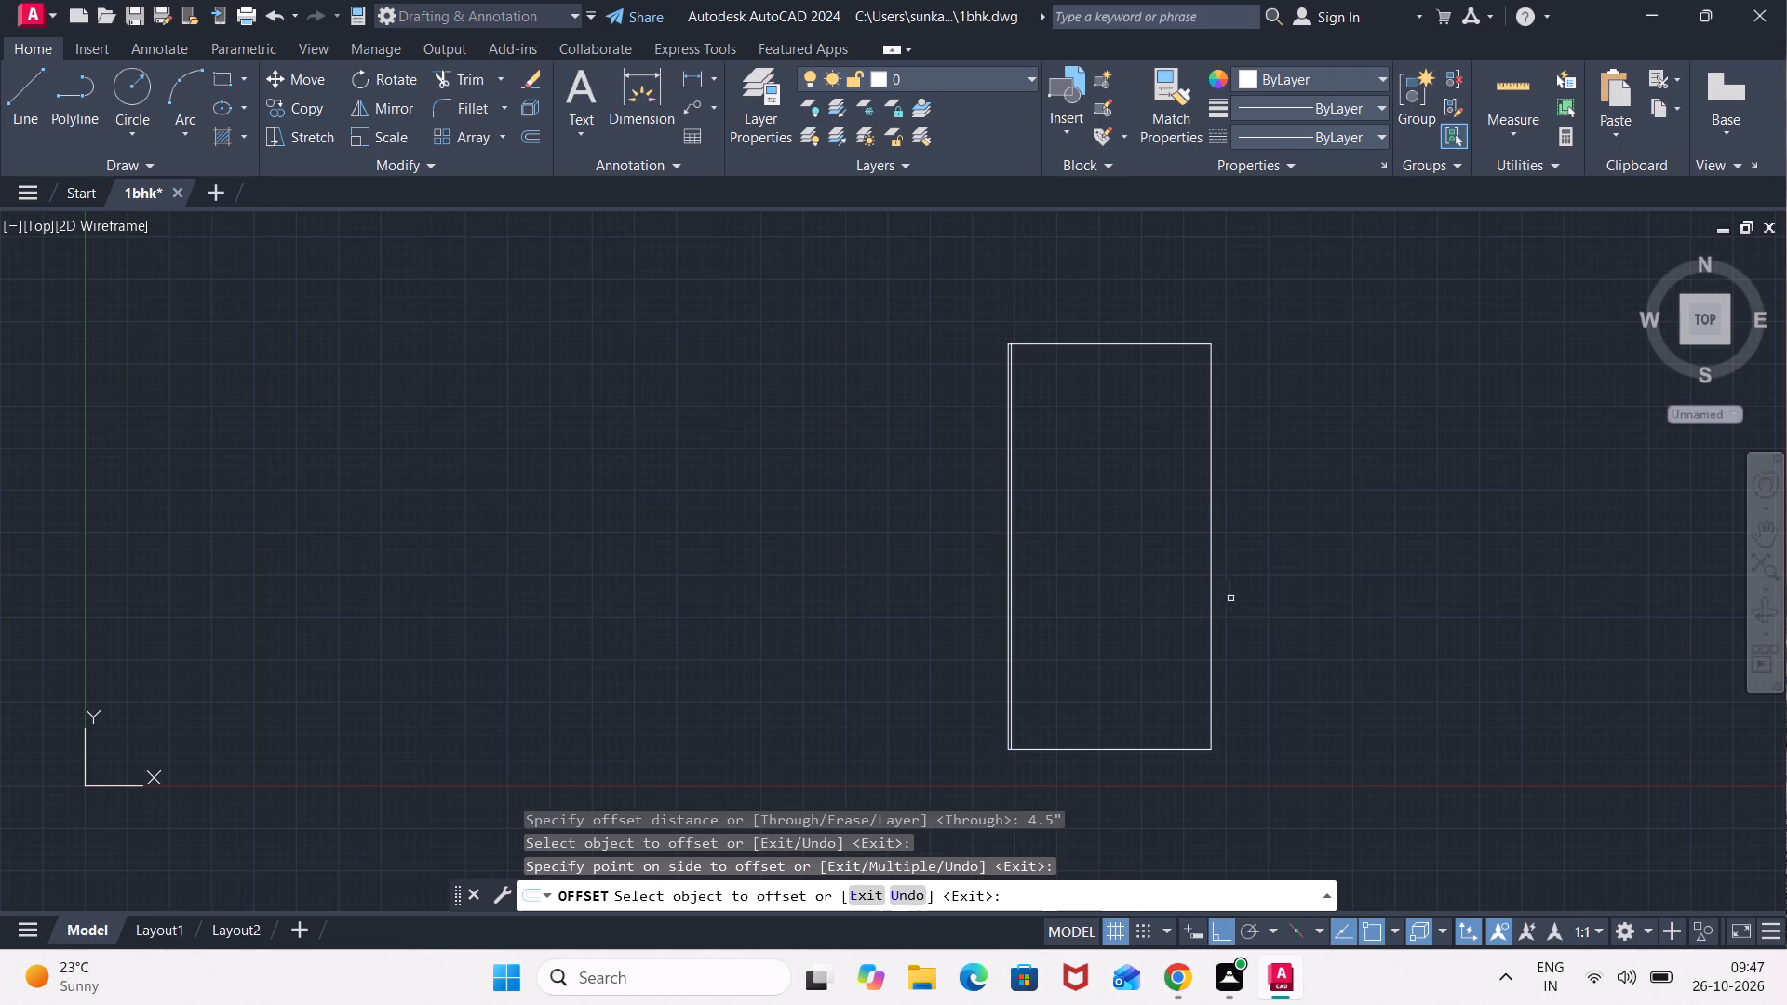
click(1211, 615)
click(1023, 647)
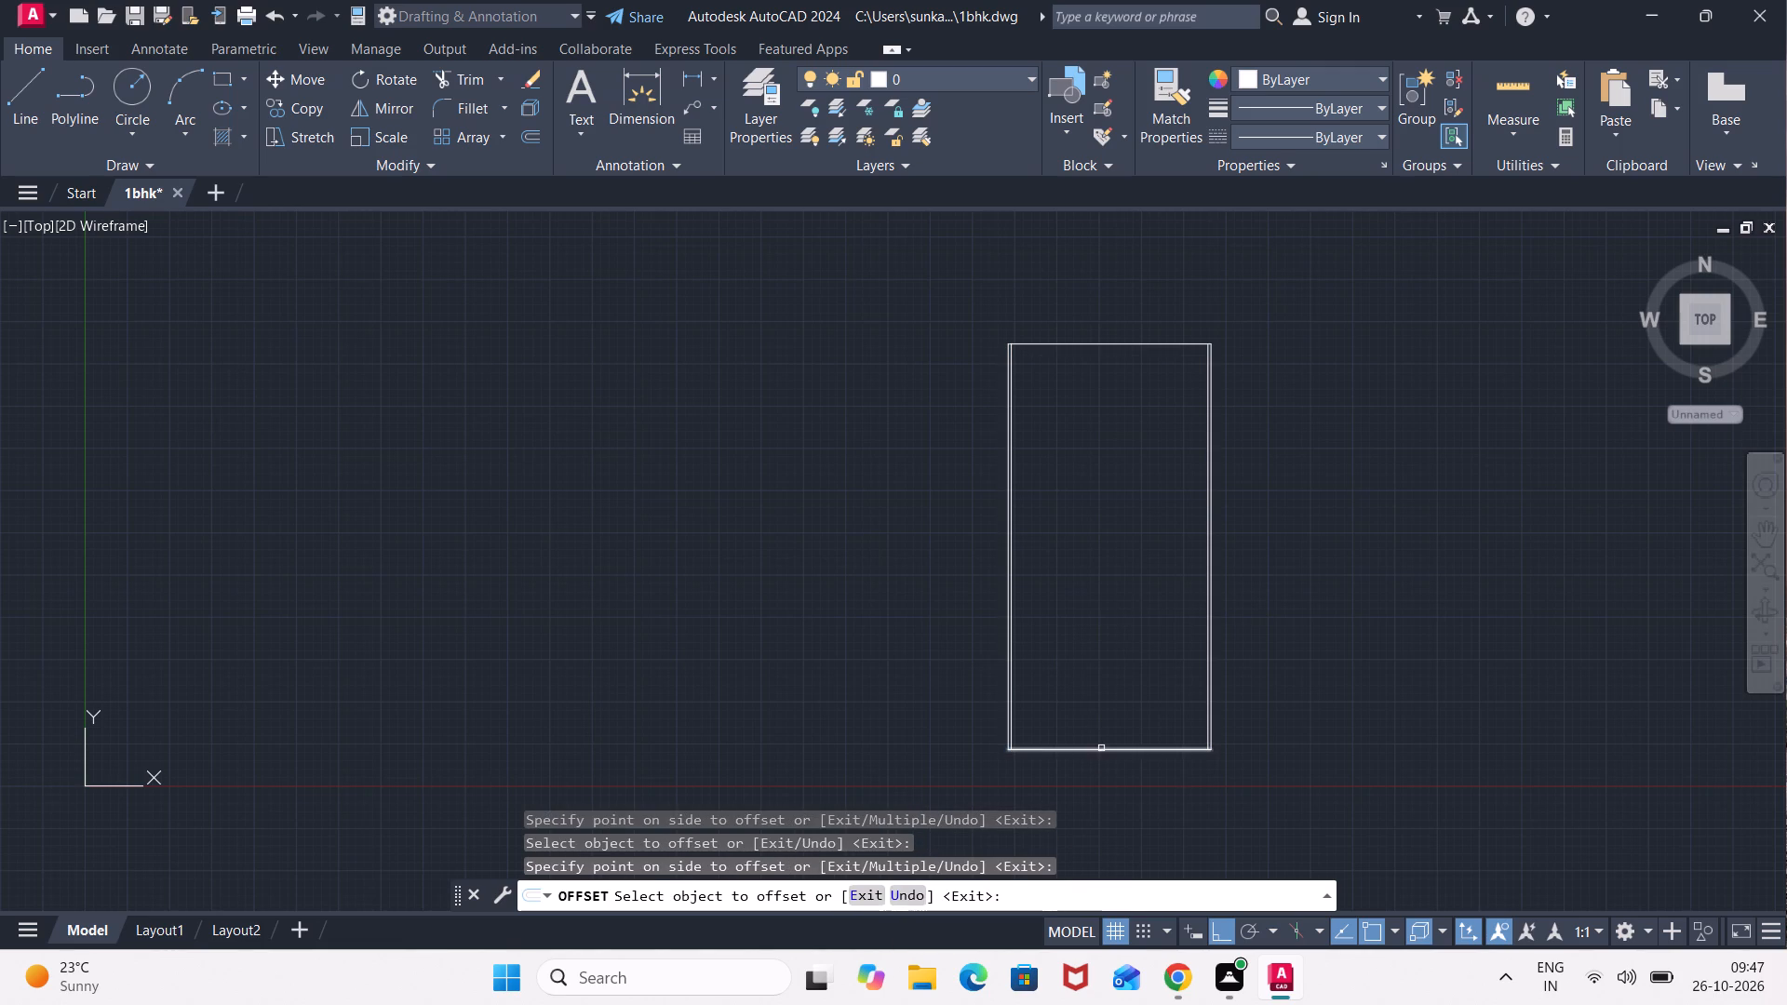
drag(1101, 748, 1099, 727)
drag(1095, 654, 1095, 636)
click(1162, 344)
click(1175, 419)
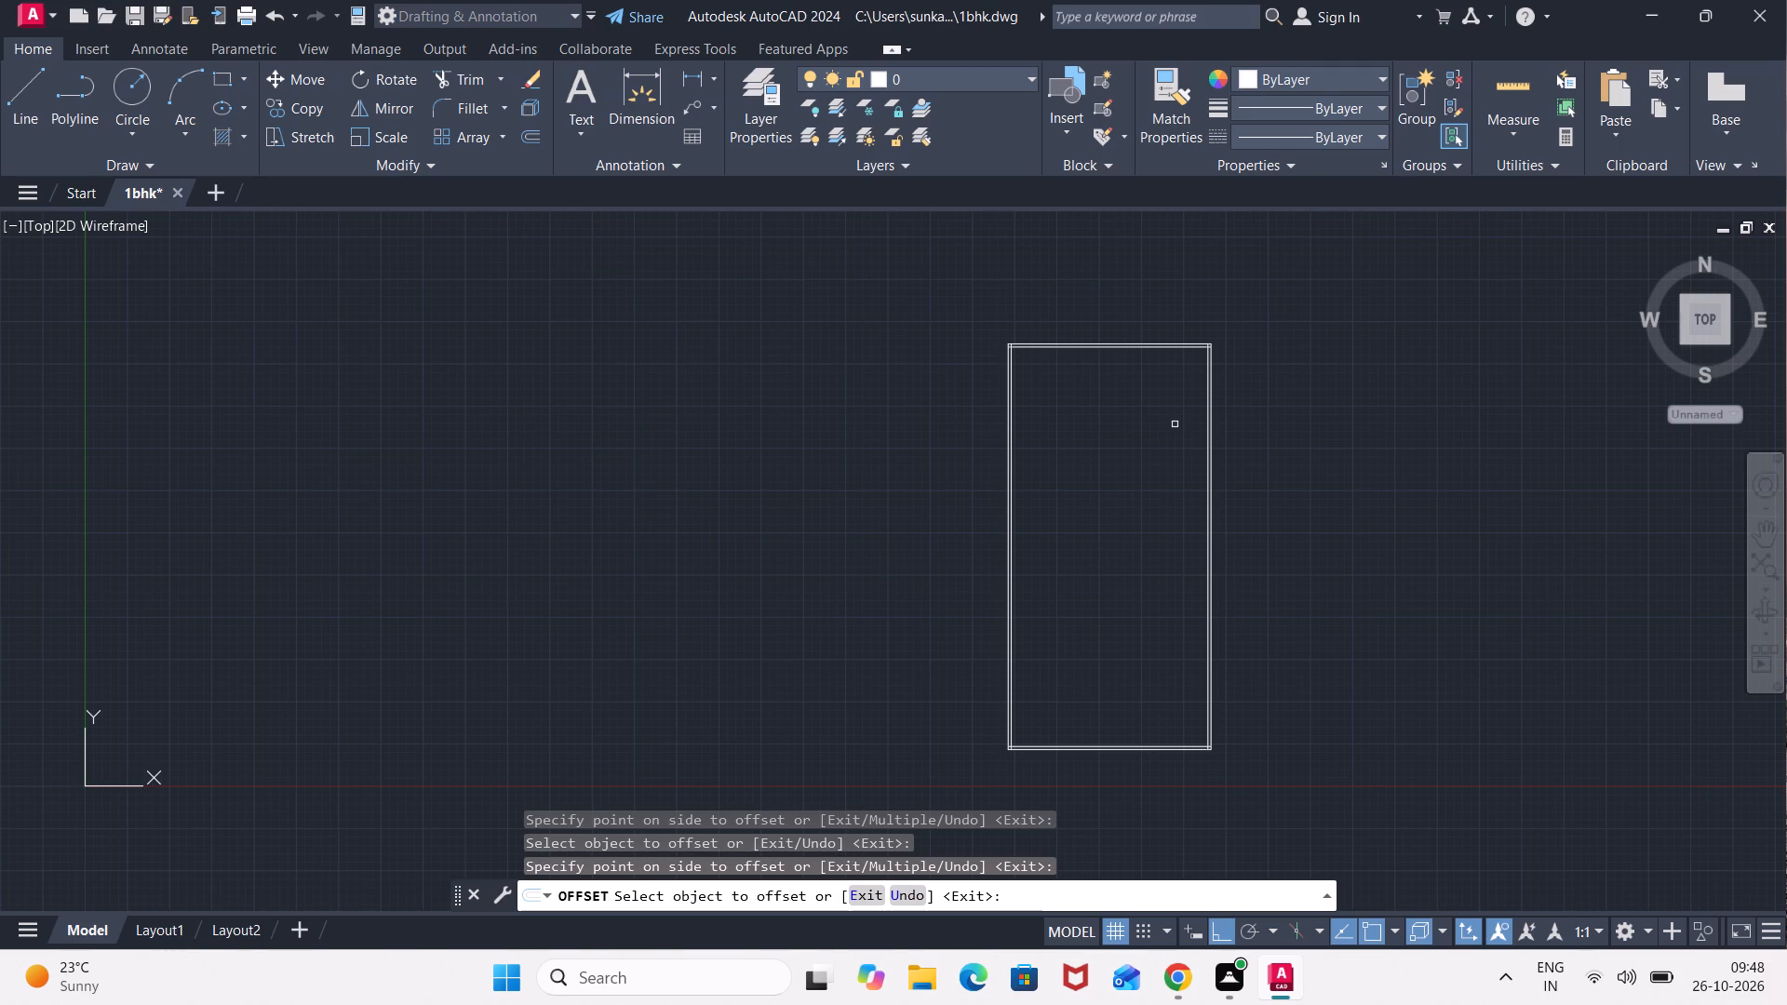
key(Escape)
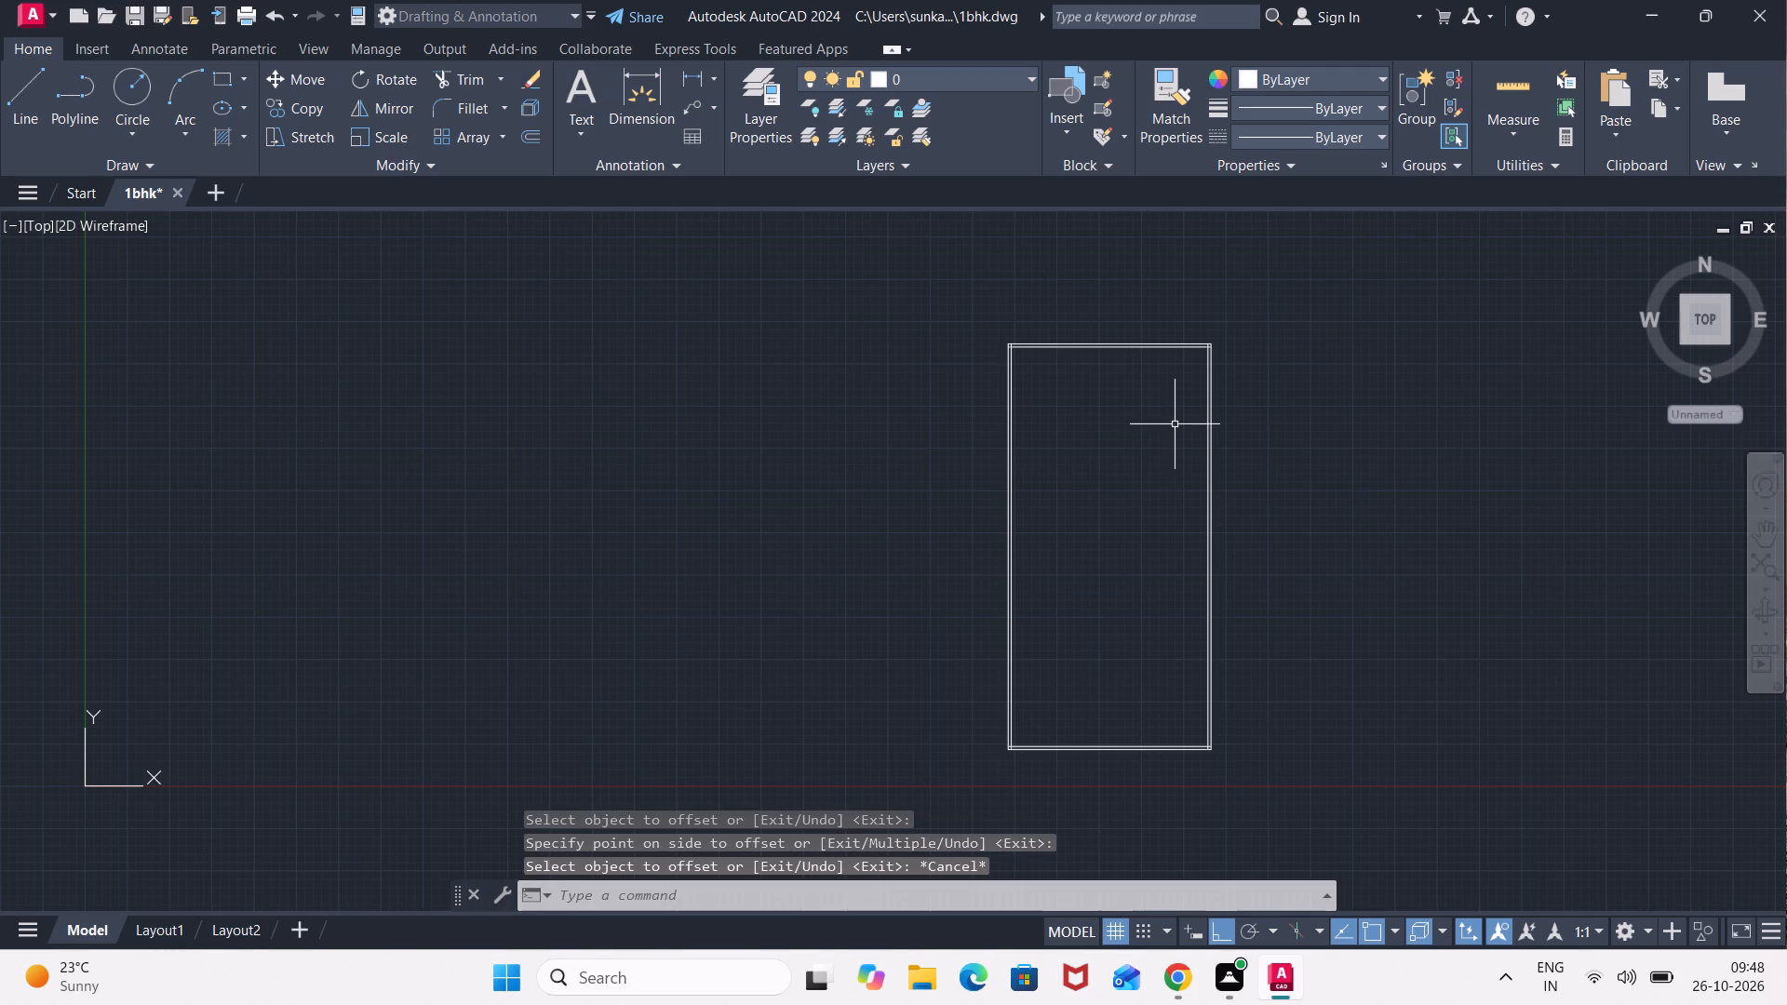
Trim the overlapping inner wall line ends at the upper-left corner of the outline.
text(tr)
key(Return)
scroll(1012, 399, up, 2)
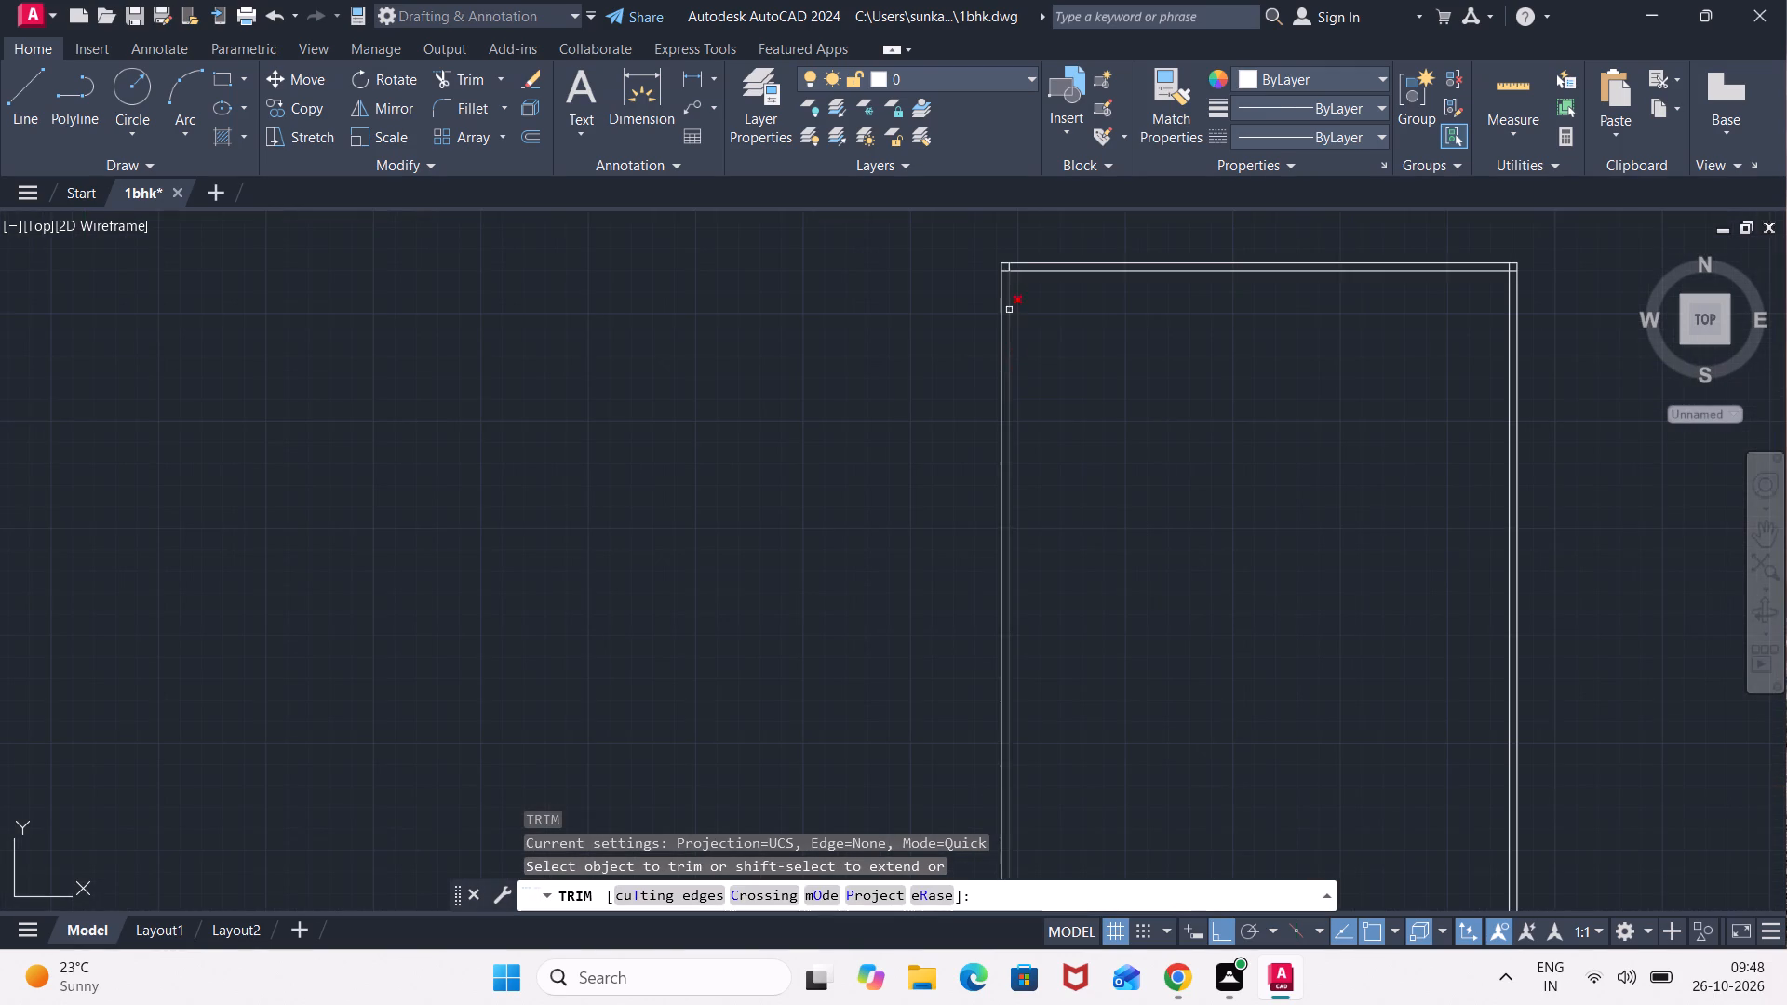
scroll(1025, 256, up, 4)
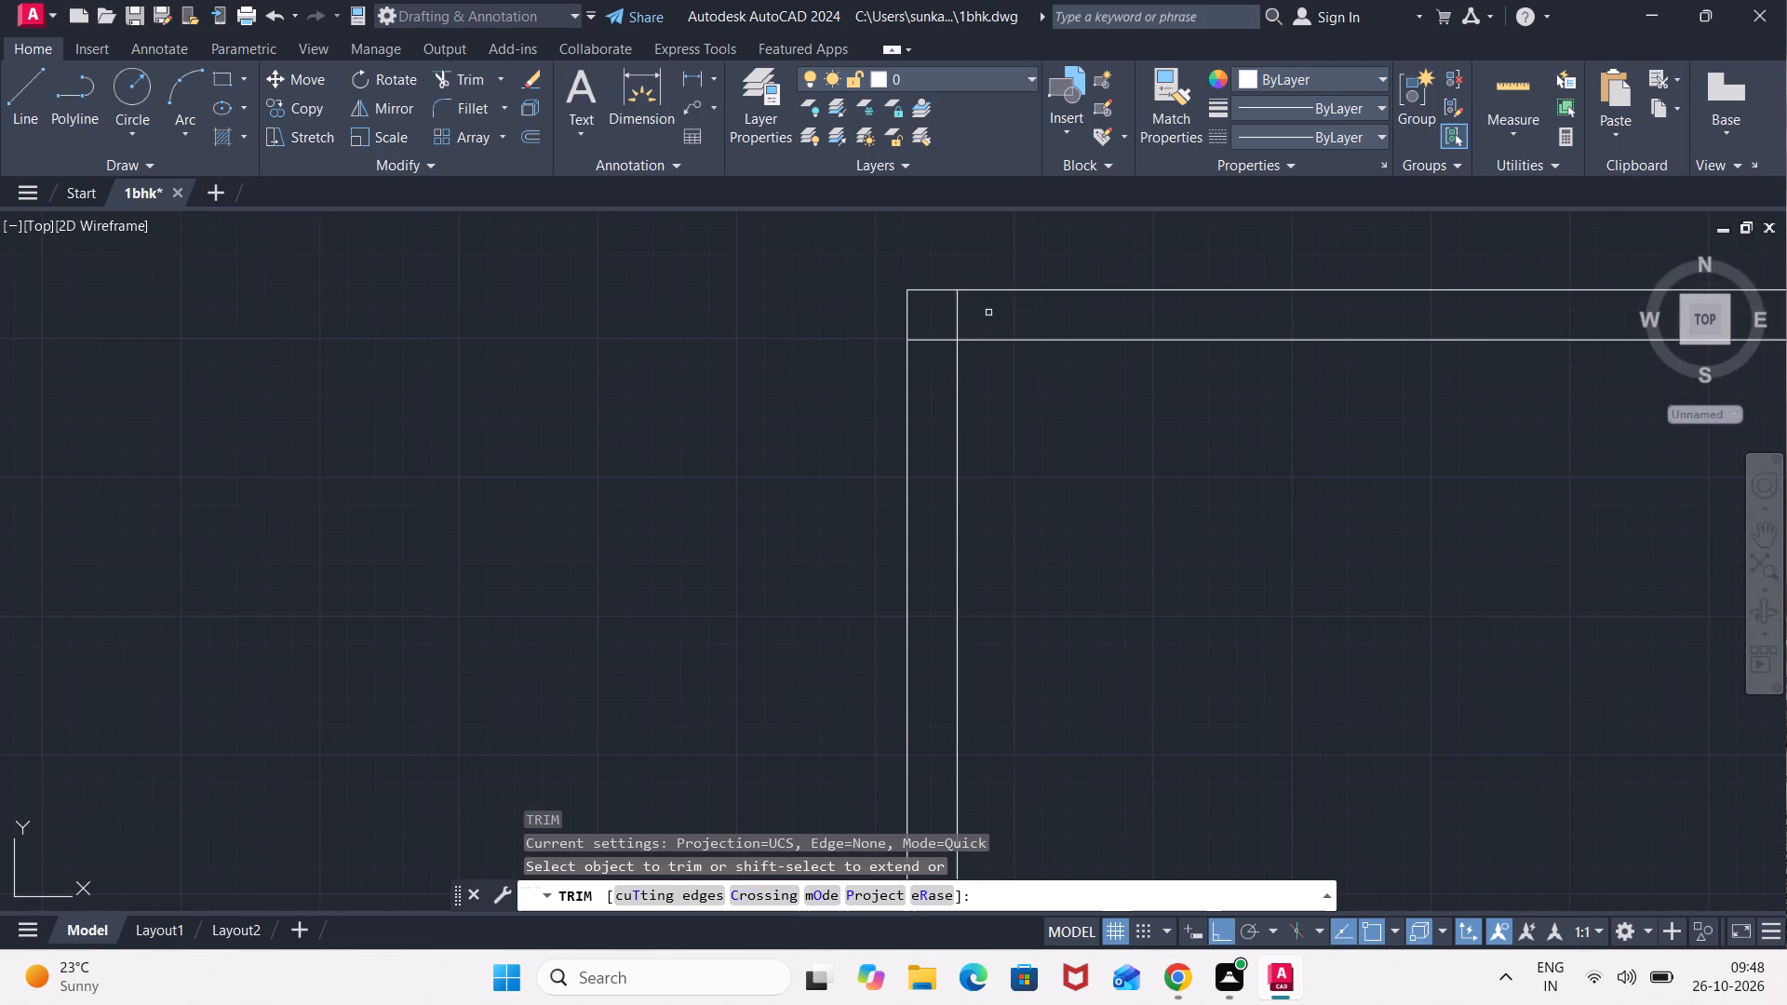
click(988, 313)
click(931, 311)
click(930, 311)
click(927, 334)
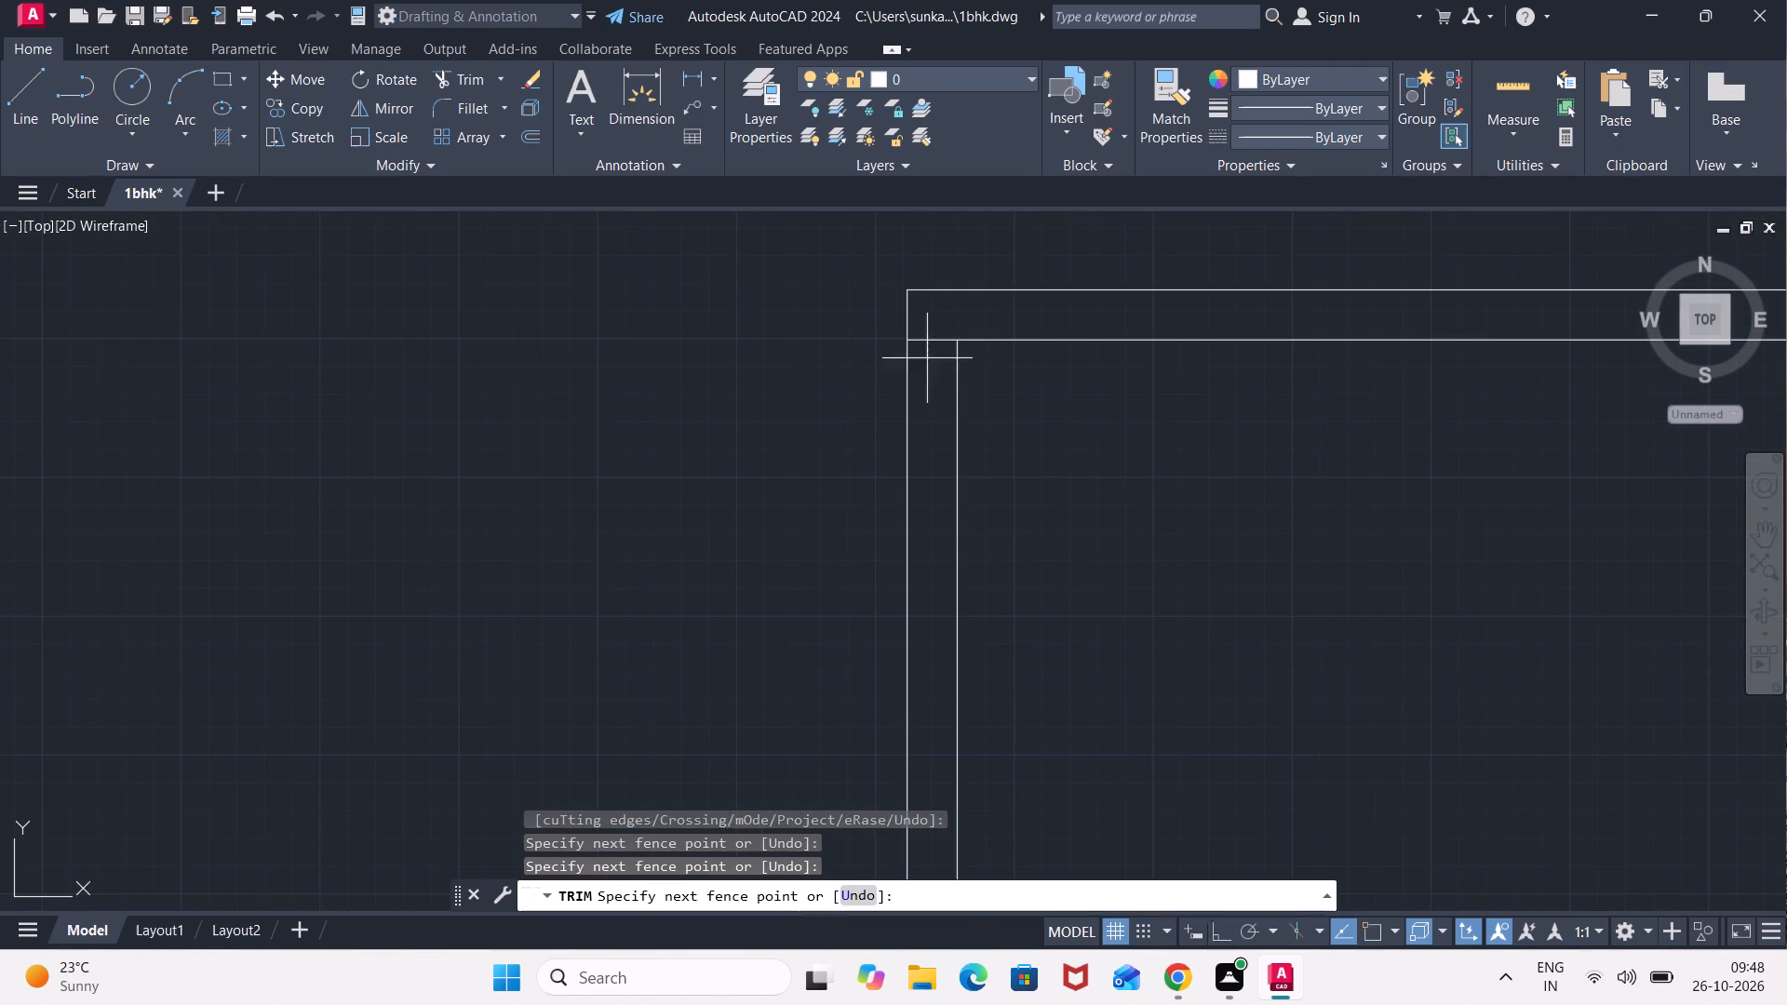
click(927, 376)
Trim the overlapping inner wall line ends at the upper-right corner of the outline.
scroll(1111, 456, down, 3)
scroll(1336, 544, down, 4)
middle_drag(1345, 554, 777, 448)
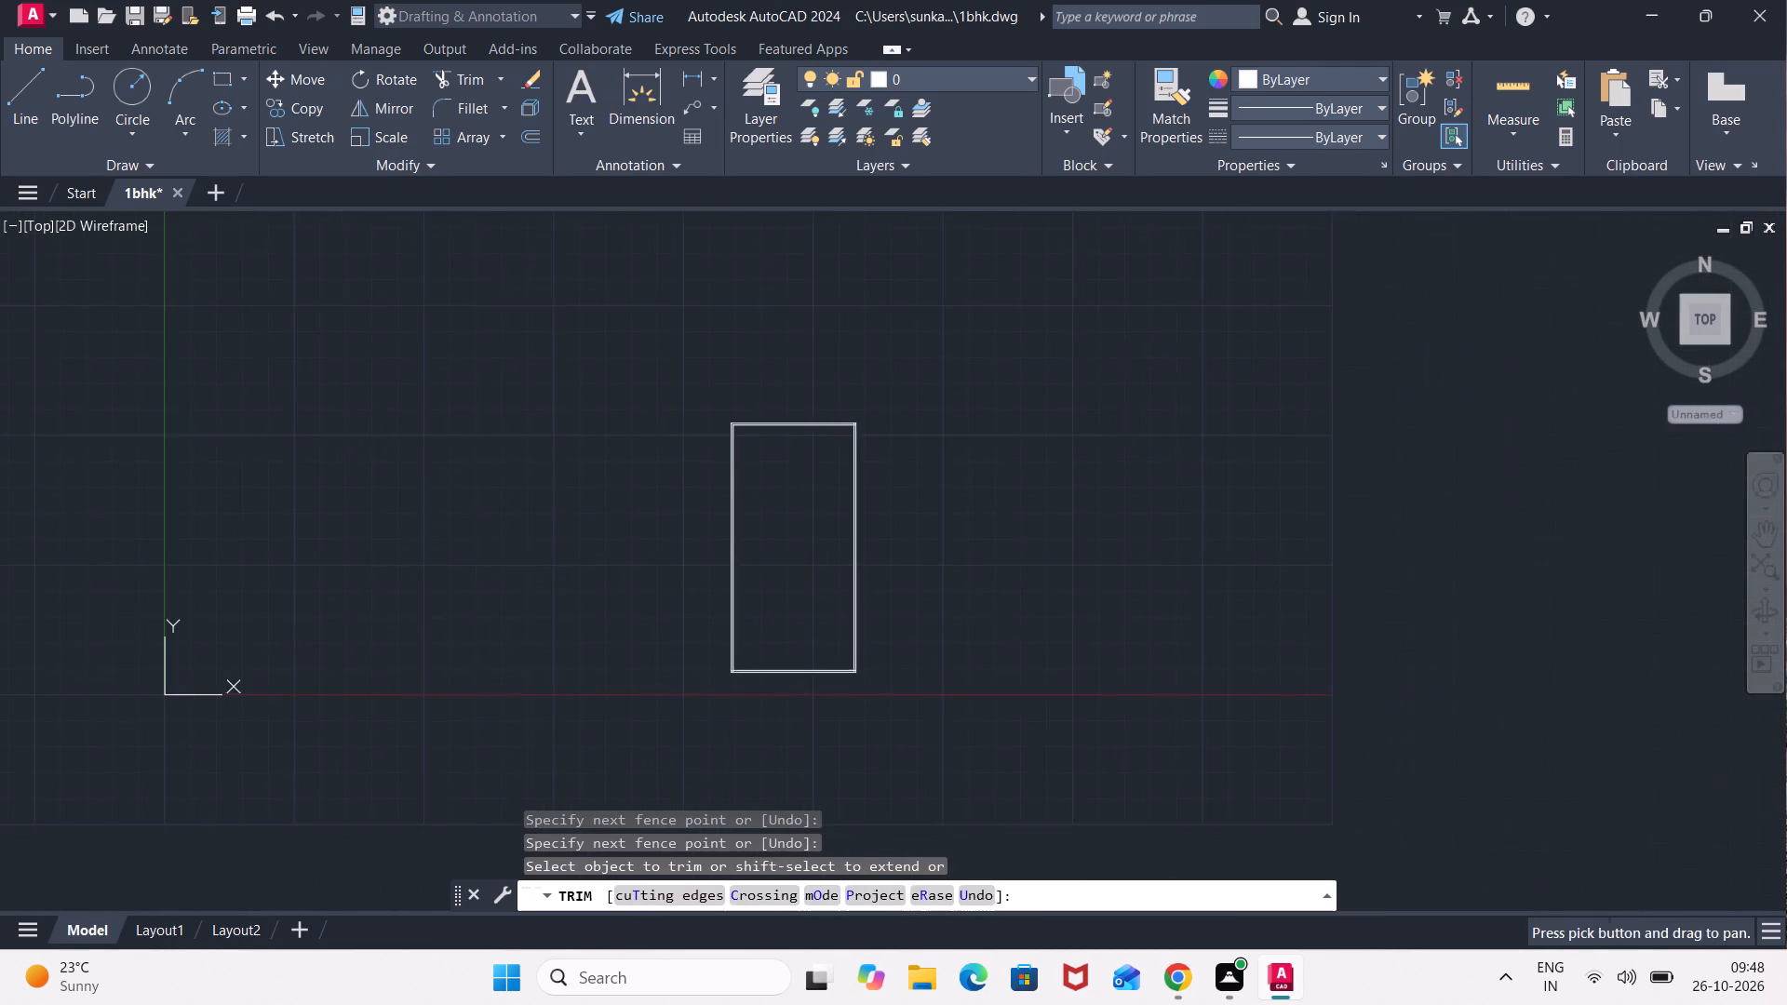
scroll(777, 448, up, 3)
scroll(954, 441, up, 3)
middle_drag(995, 434, 681, 703)
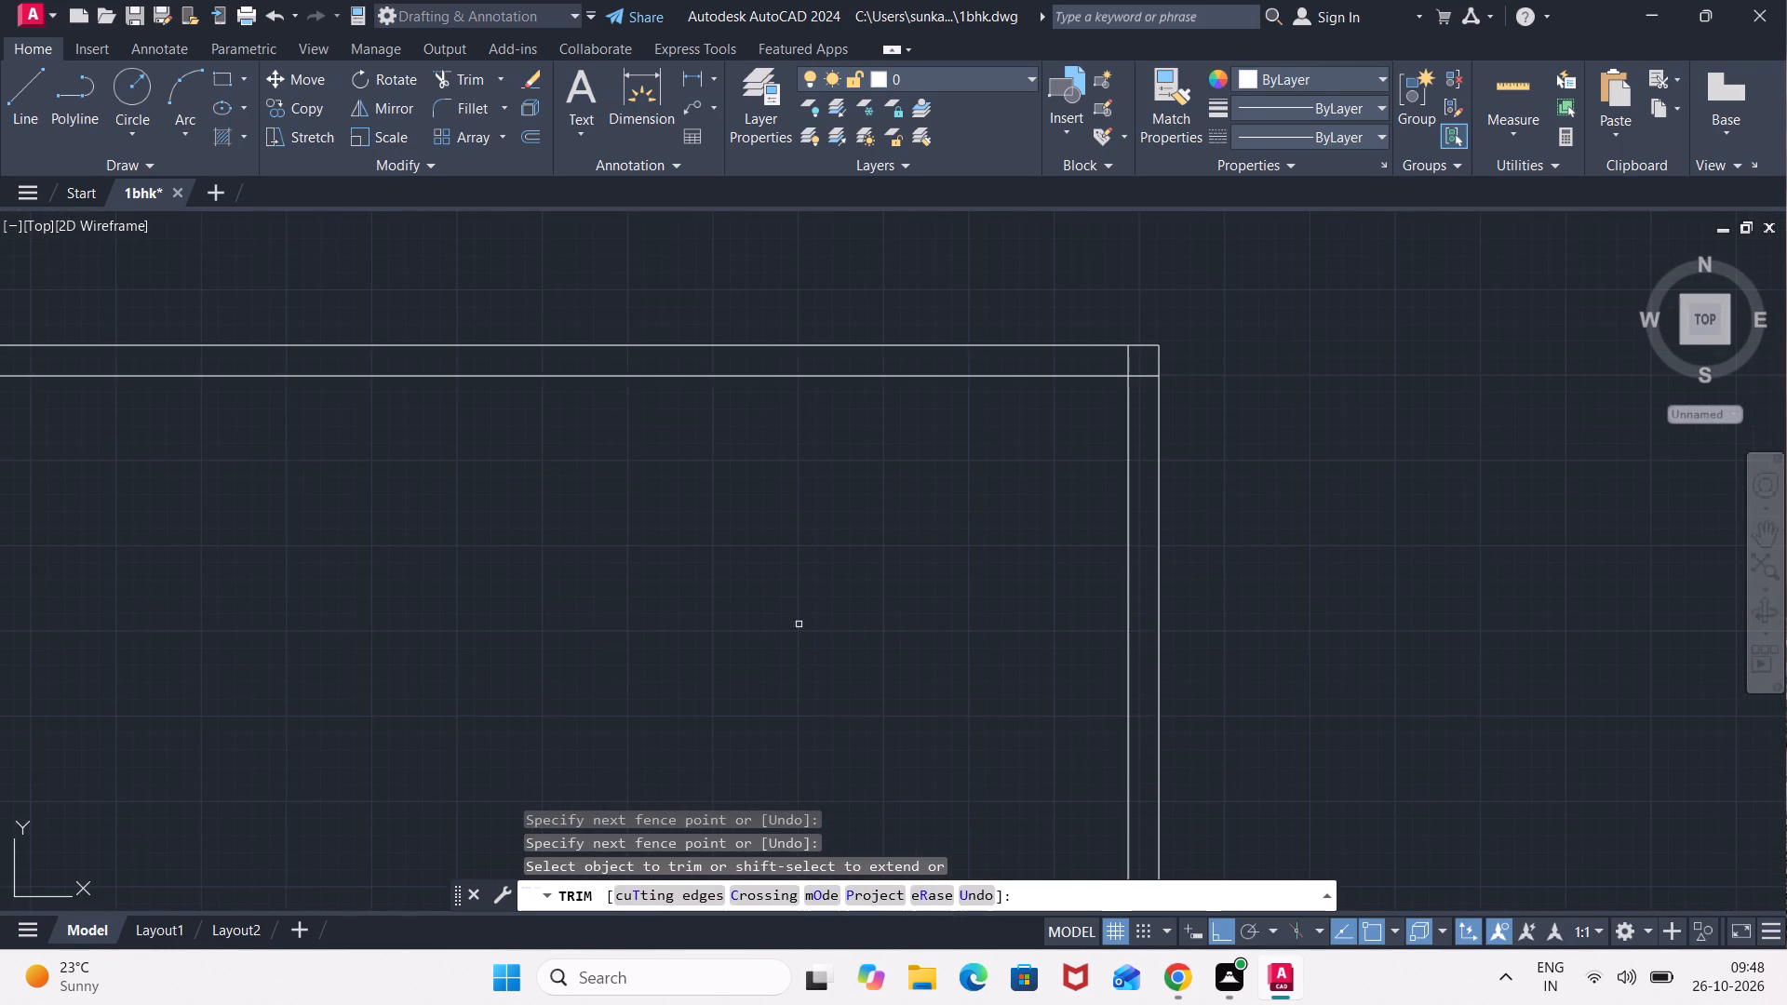
scroll(964, 502, down, 1)
click(1065, 414)
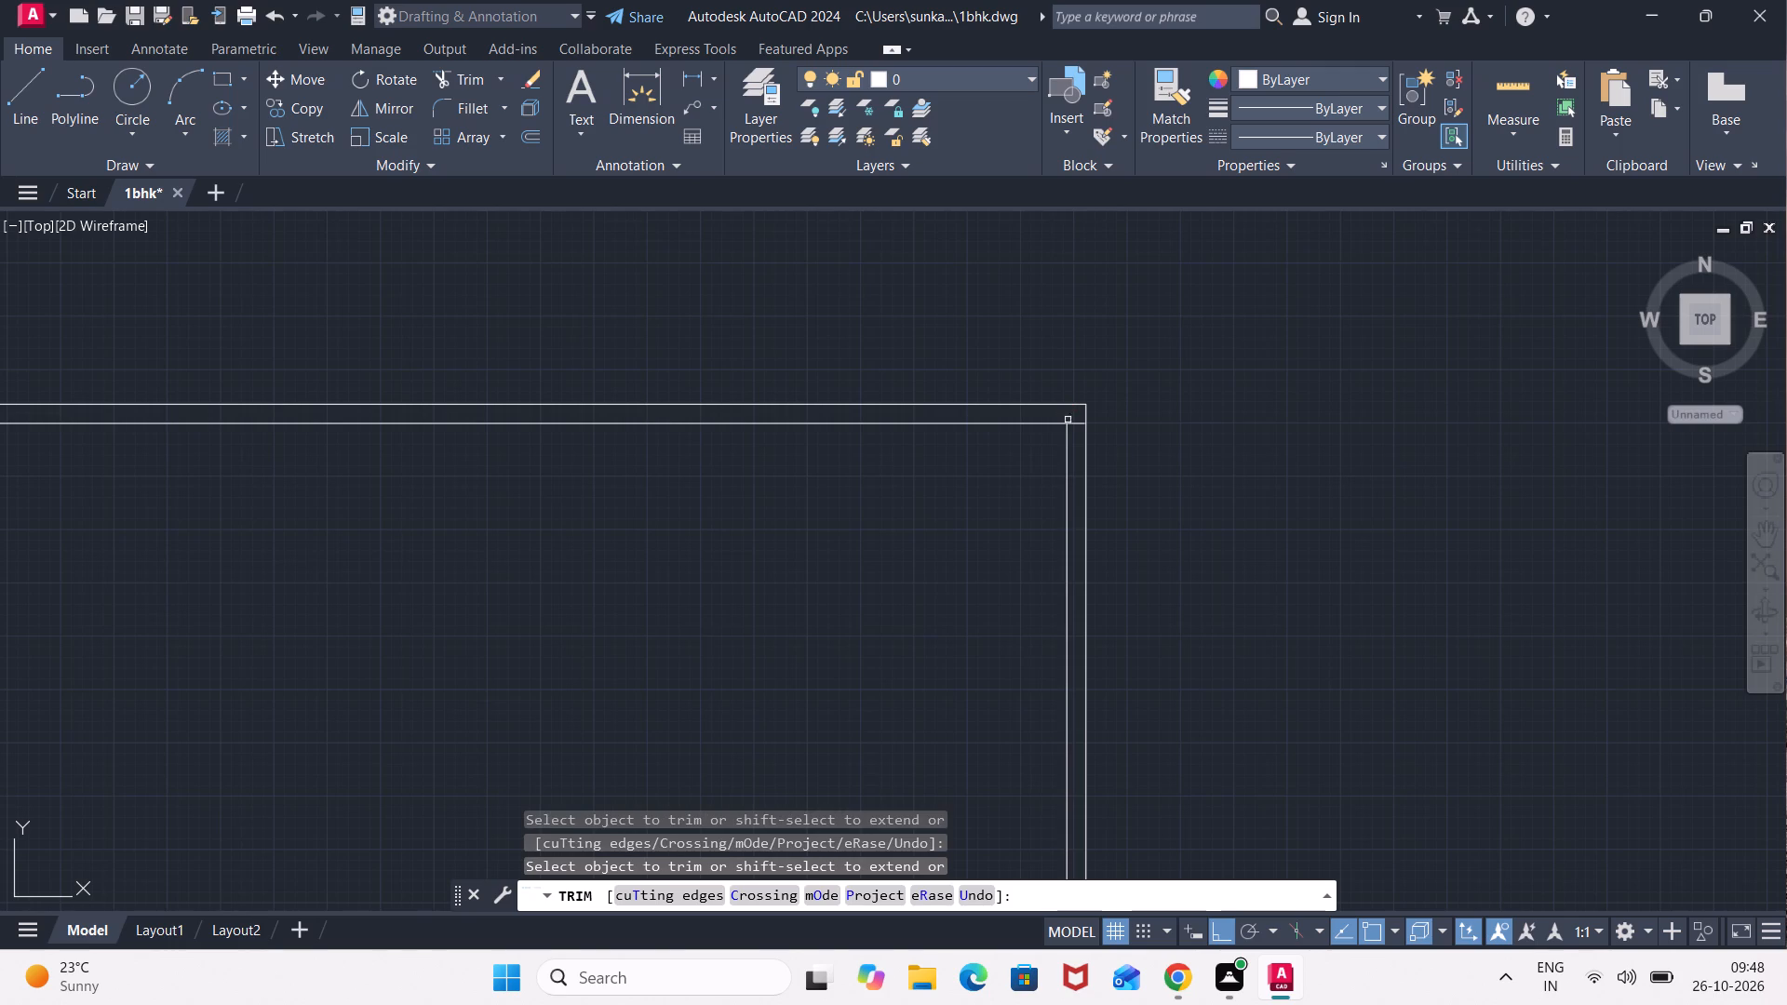
click(1077, 419)
click(1082, 458)
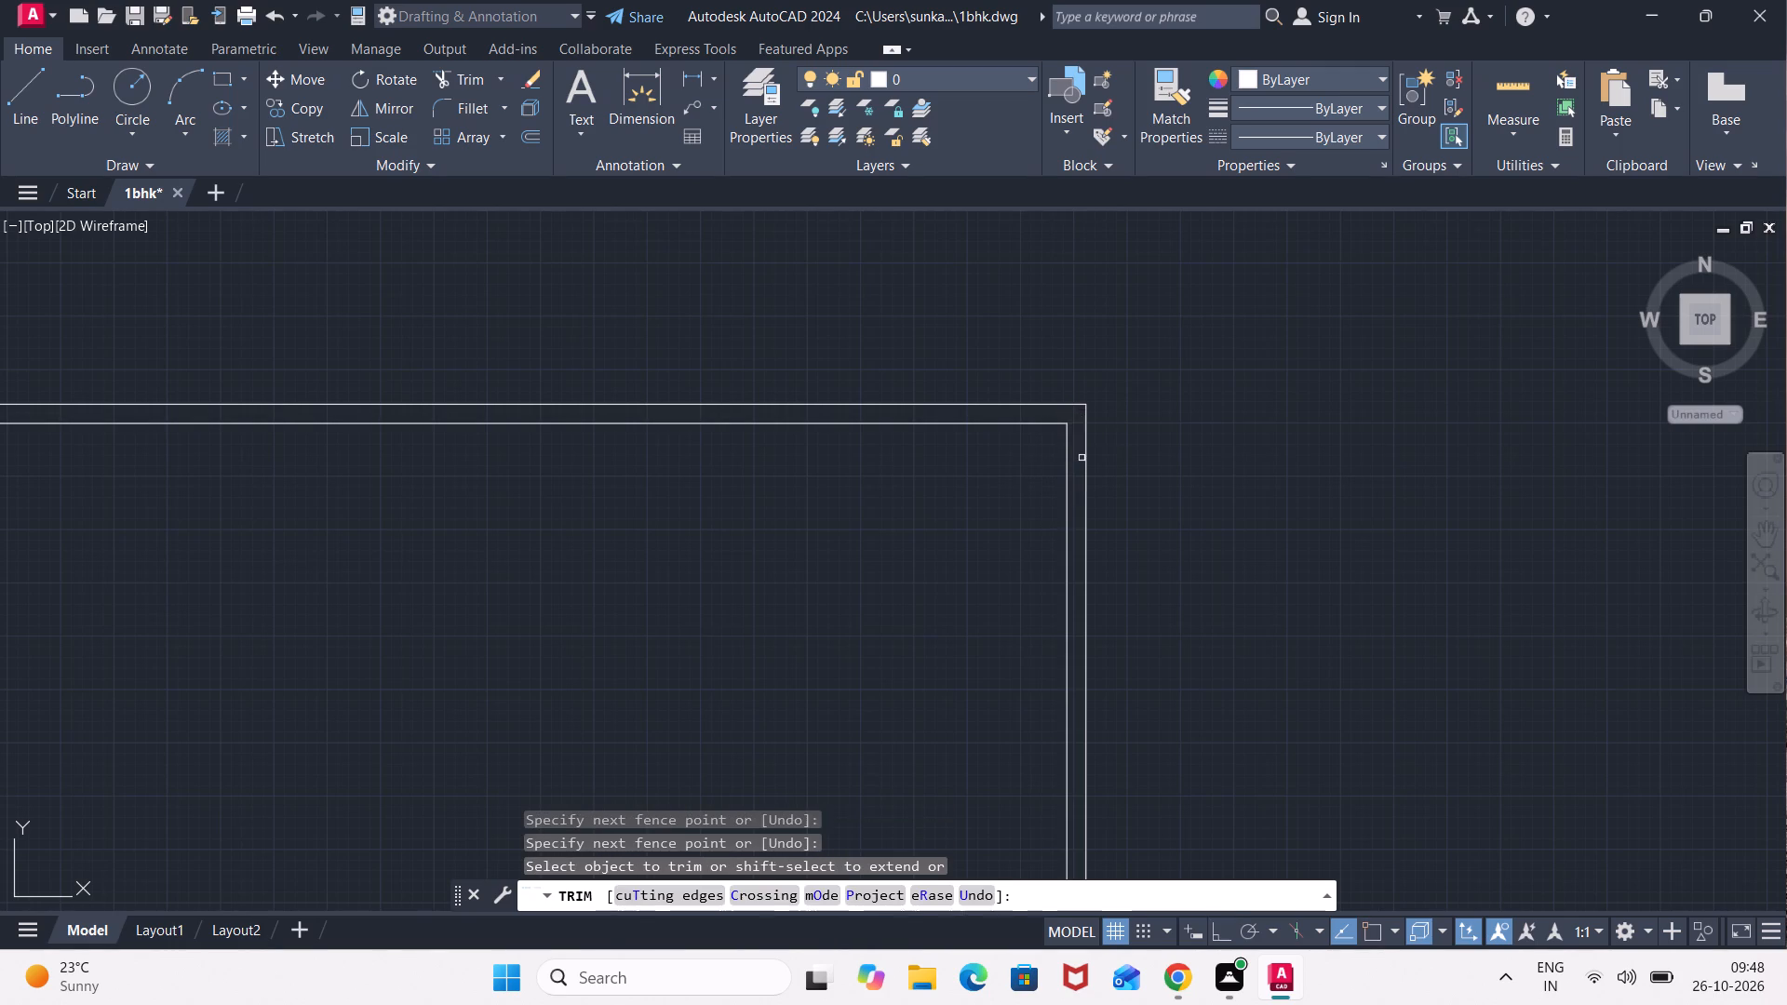
Trim the overlapping inner wall line ends at the lower-right corner of the outline.
scroll(1078, 483, down, 4)
middle_drag(1162, 632, 997, 311)
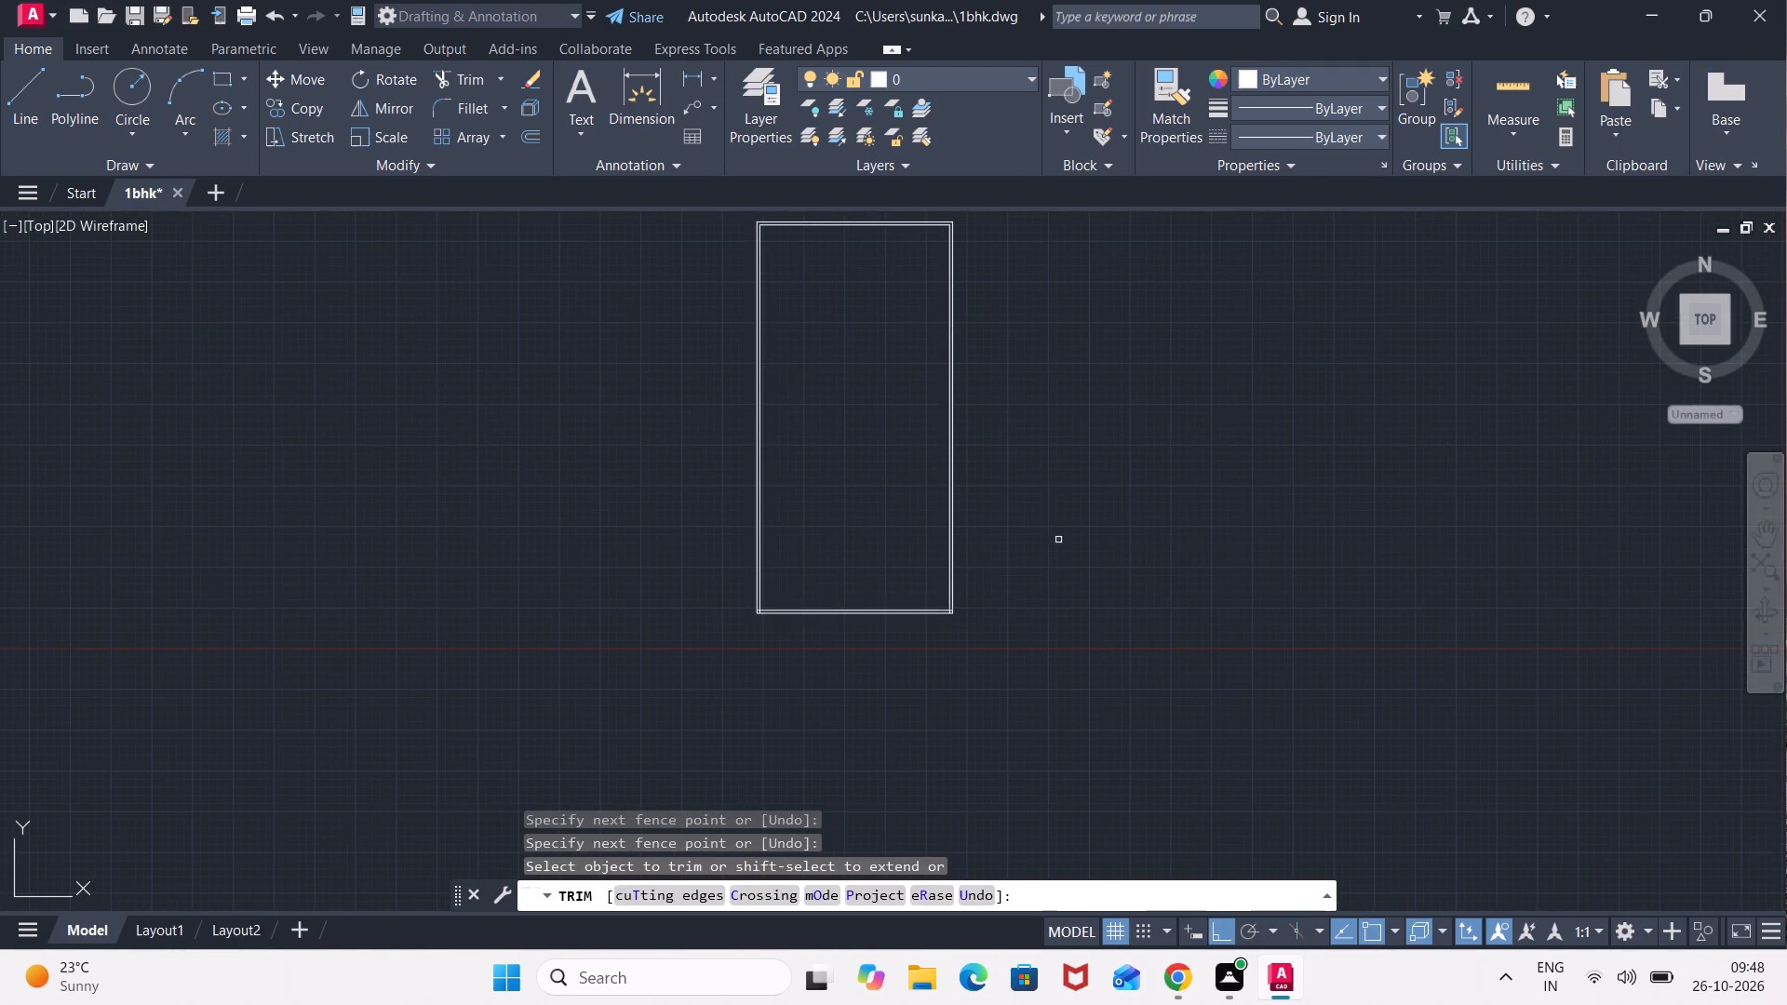
middle_drag(1058, 540, 1069, 486)
scroll(976, 555, up, 7)
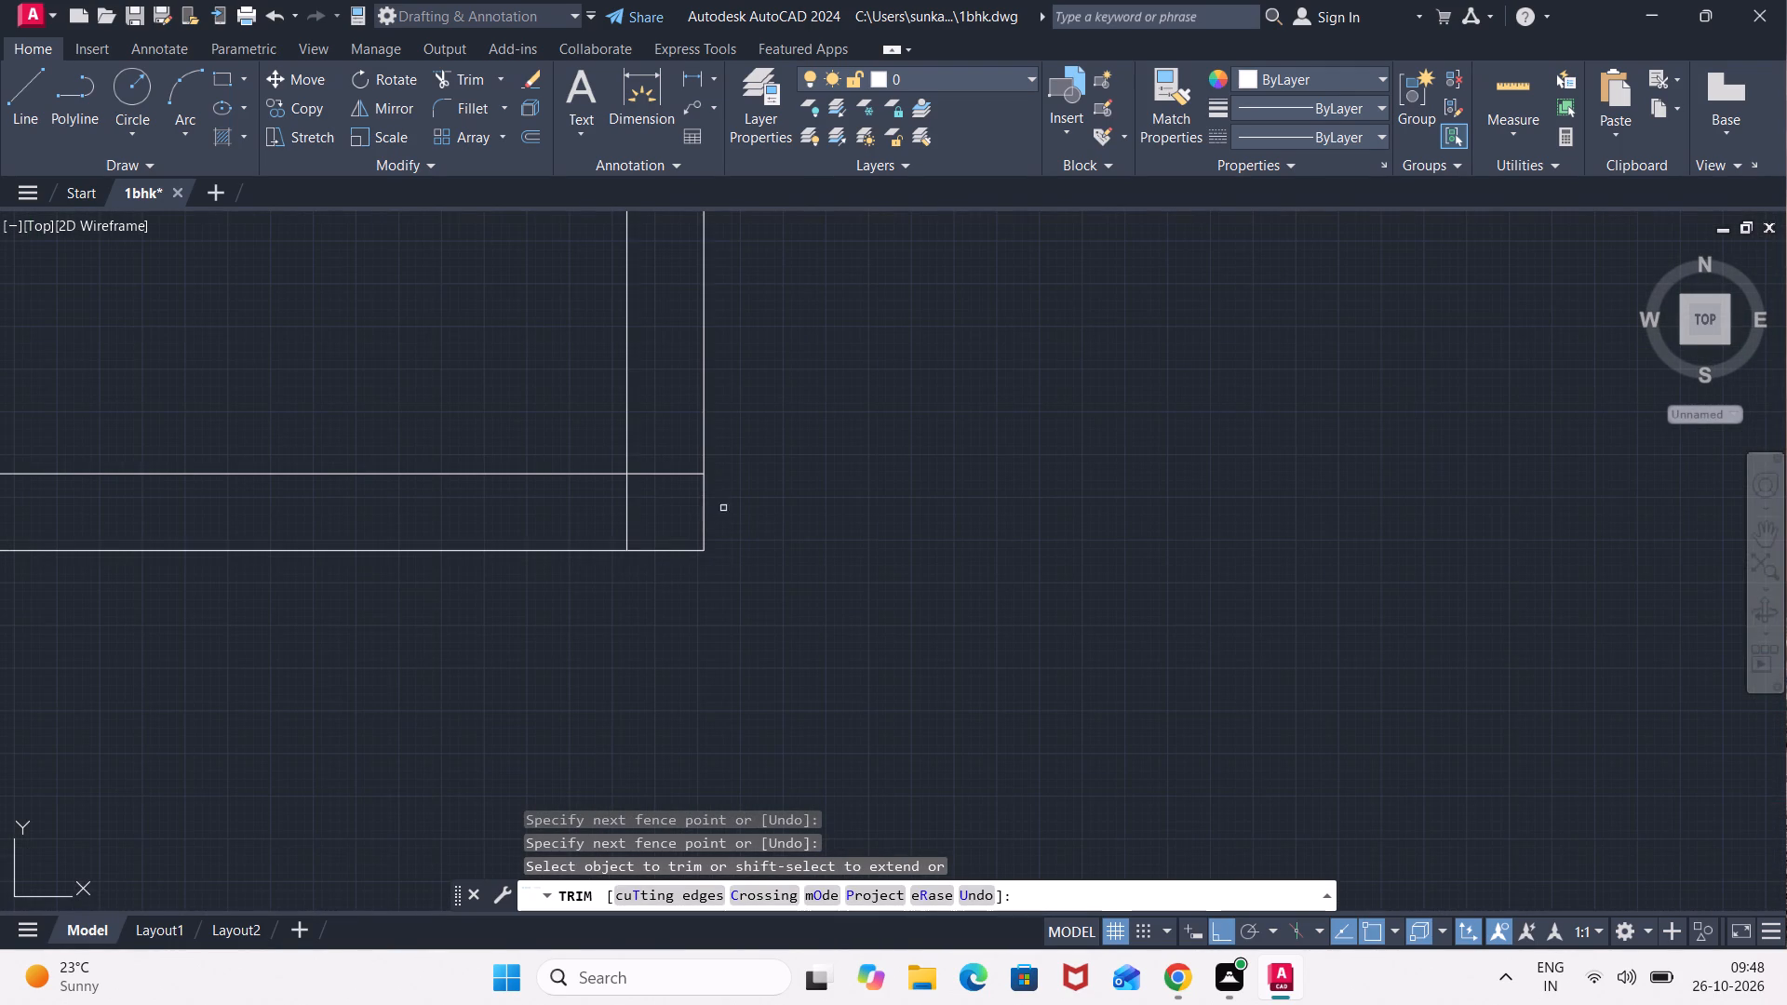
click(681, 465)
double_click(670, 516)
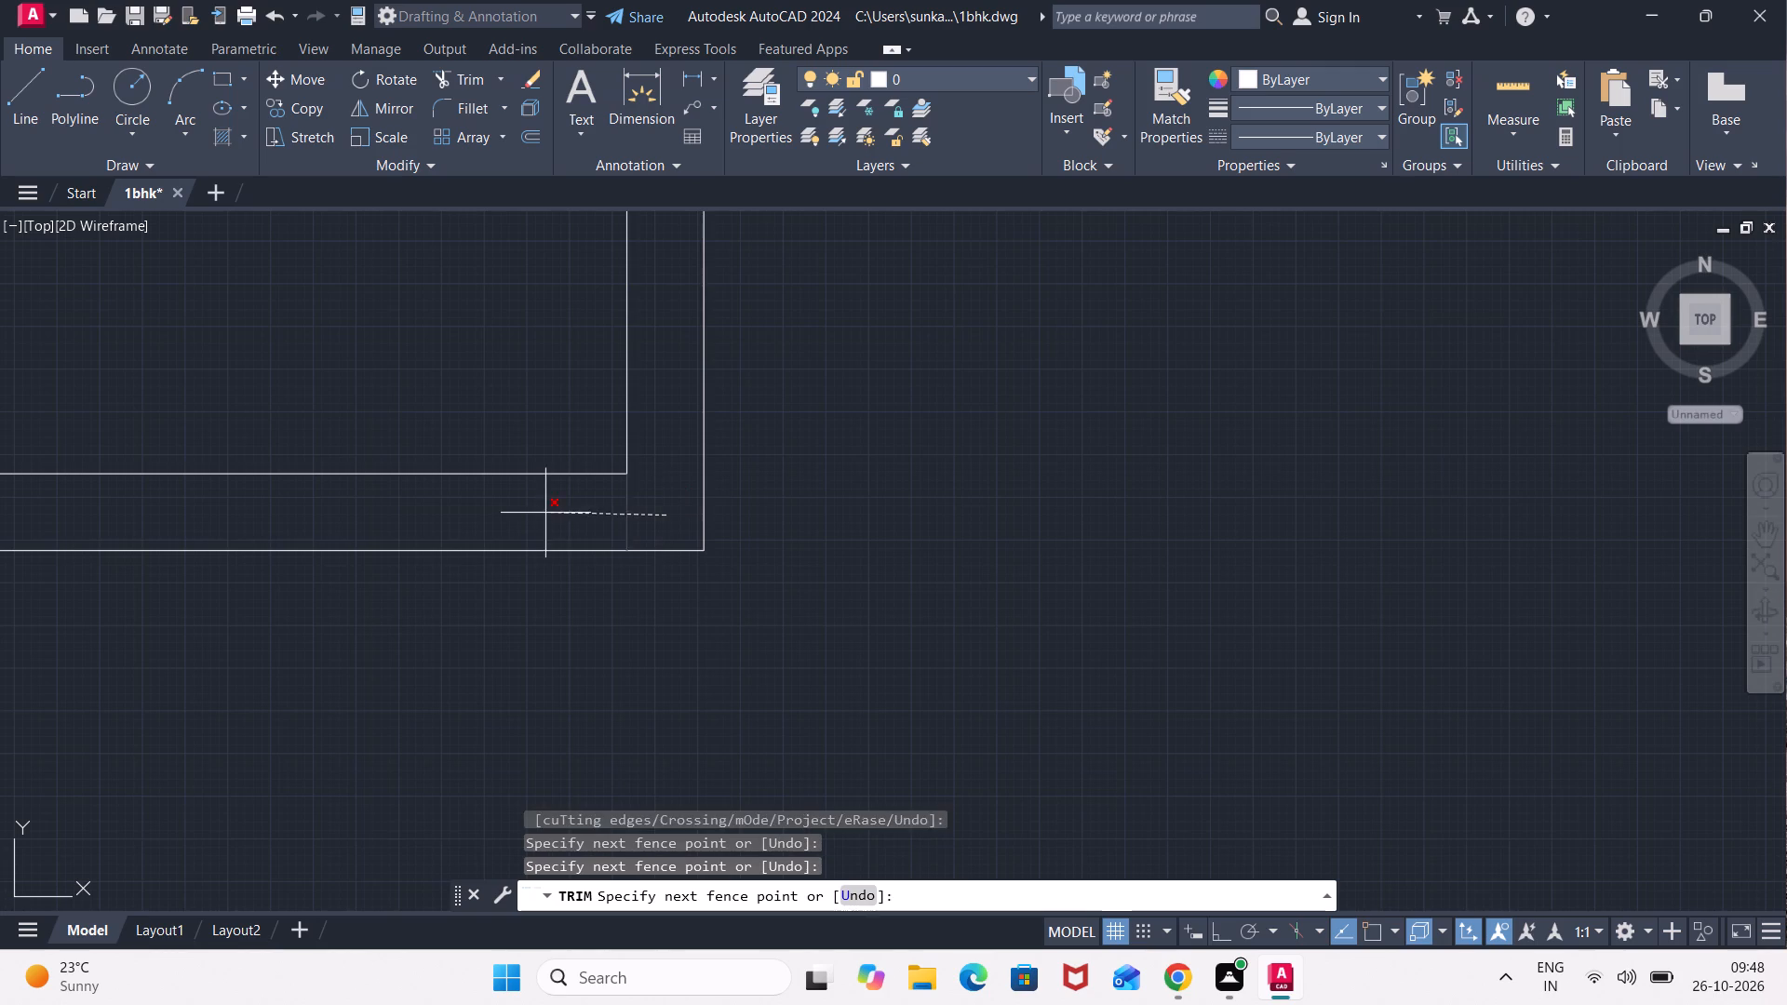
click(545, 513)
Trim the overlapping inner wall line ends at the lower-left corner of the outline and finish trimming.
scroll(450, 703, down, 4)
middle_drag(378, 708, 1378, 708)
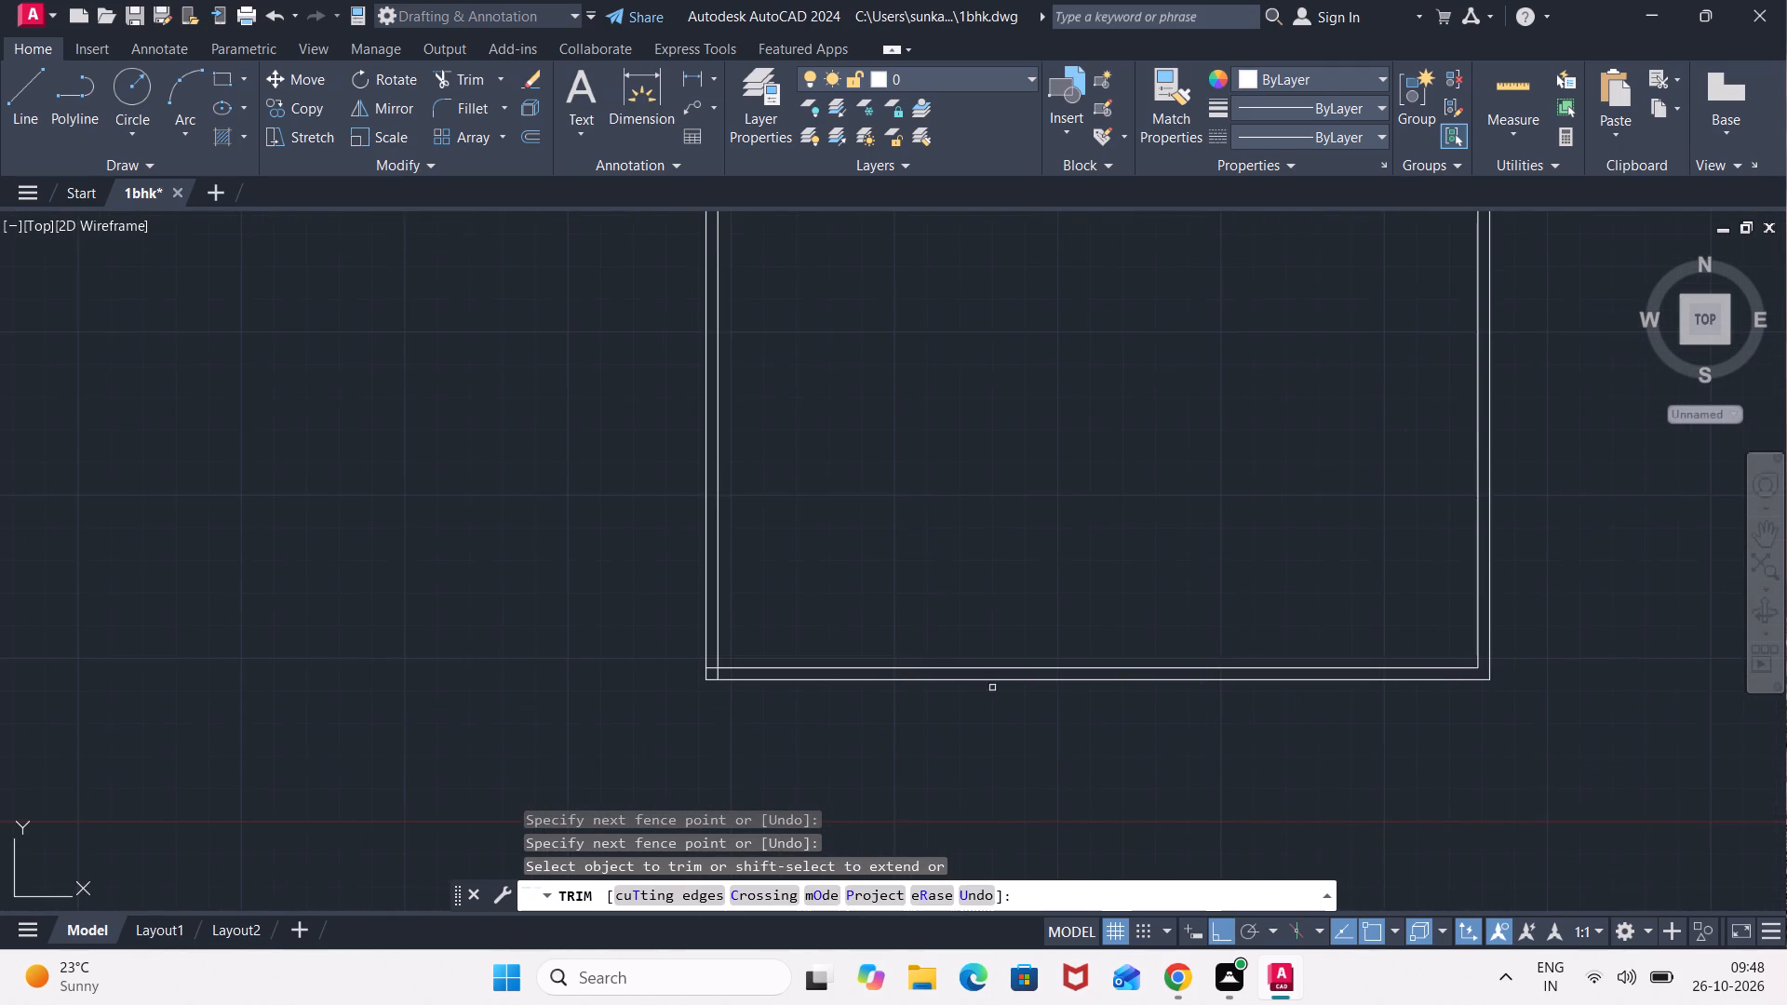
scroll(713, 681, up, 3)
click(733, 663)
click(714, 663)
click(712, 656)
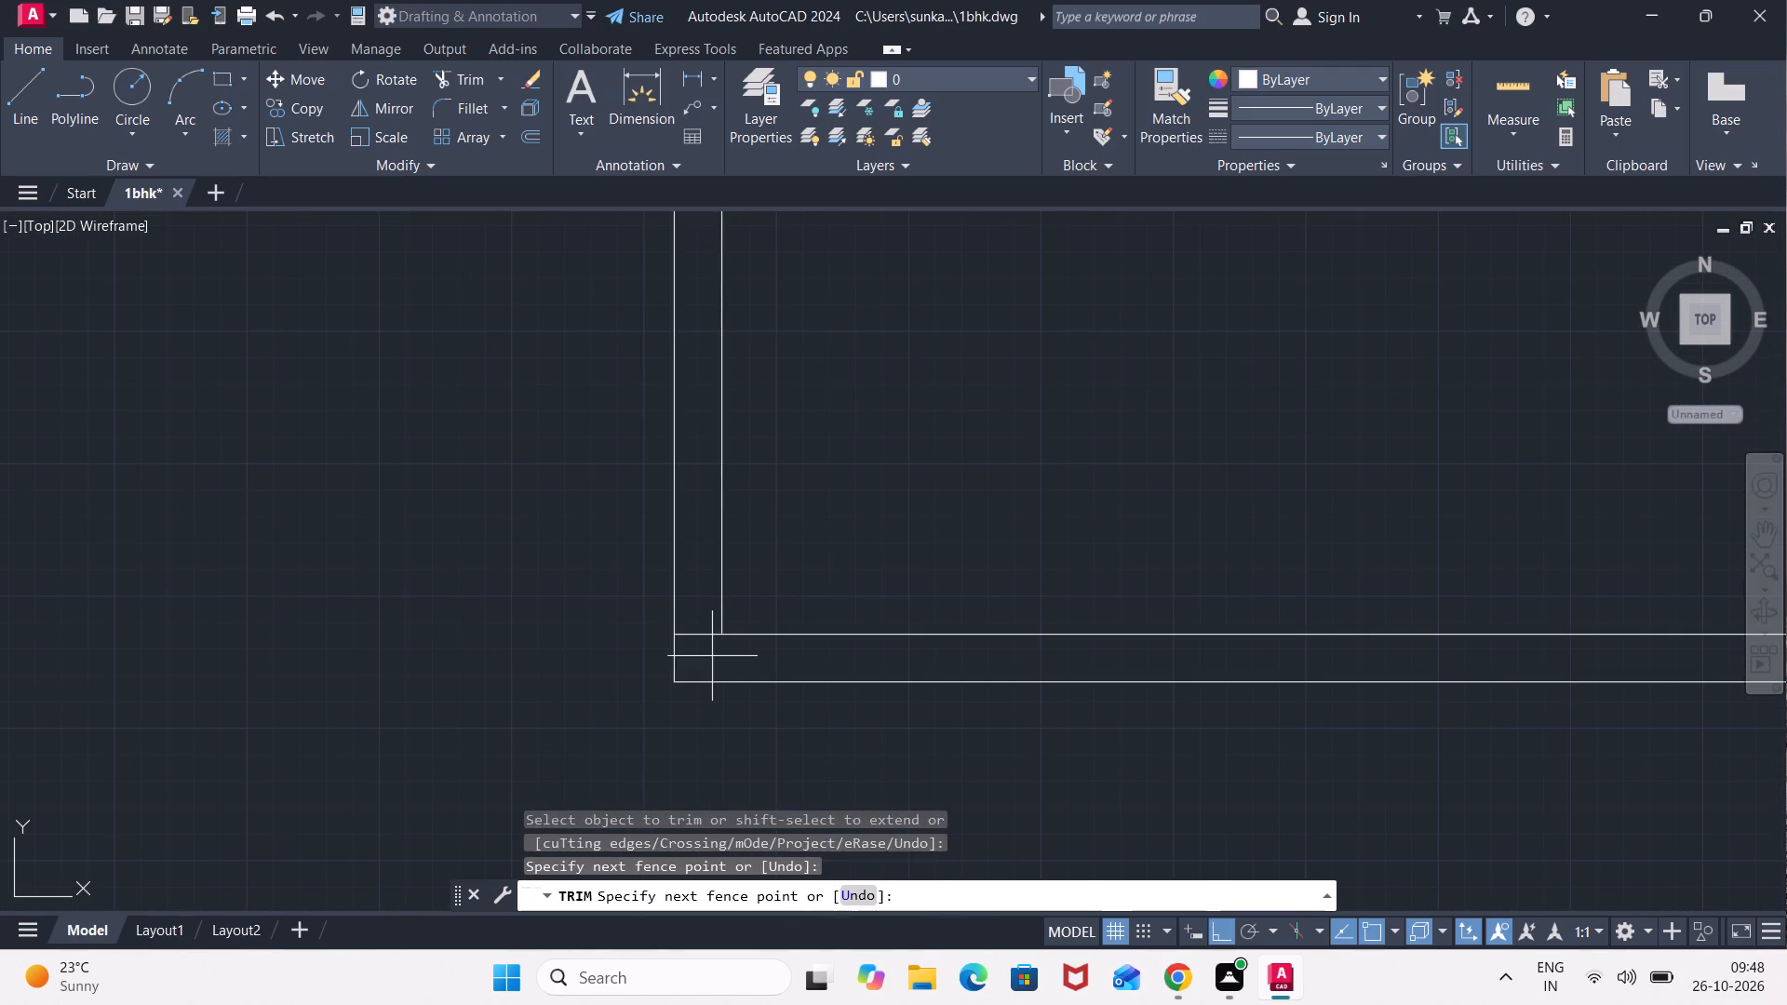
click(711, 606)
scroll(956, 520, down, 3)
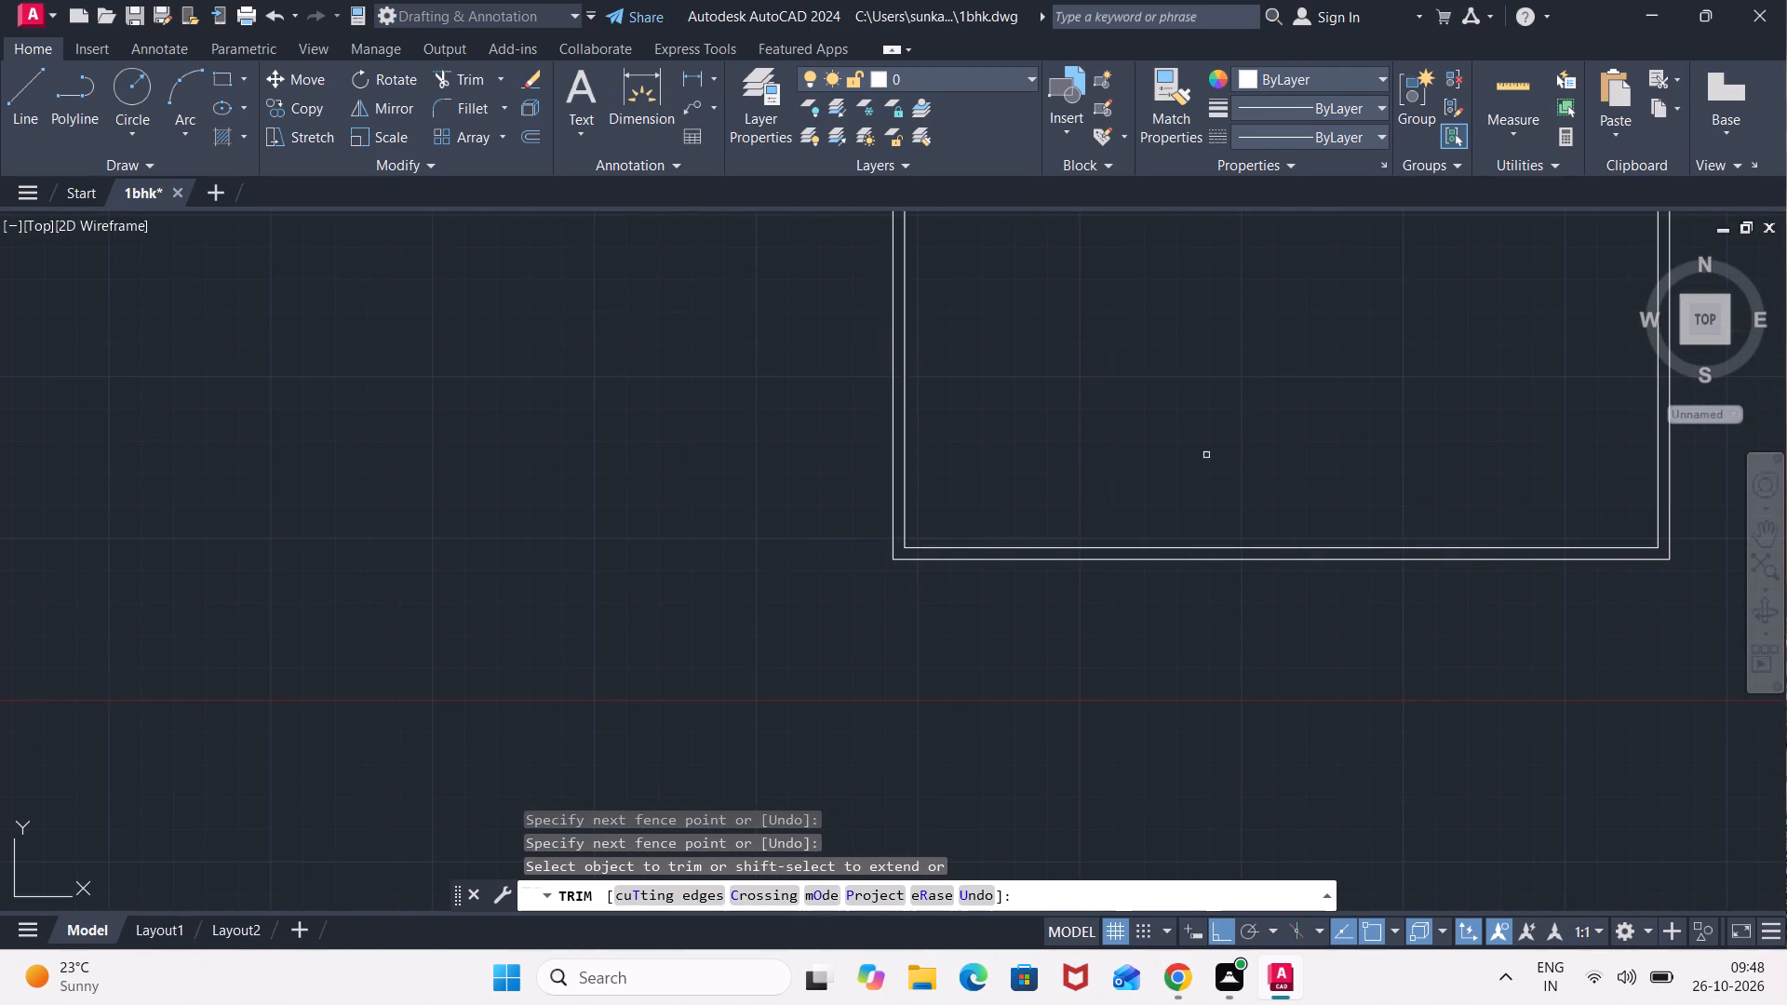
middle_drag(1207, 449, 1110, 707)
scroll(1208, 516, down, 2)
scroll(1220, 439, down, 3)
middle_drag(1220, 438, 1195, 526)
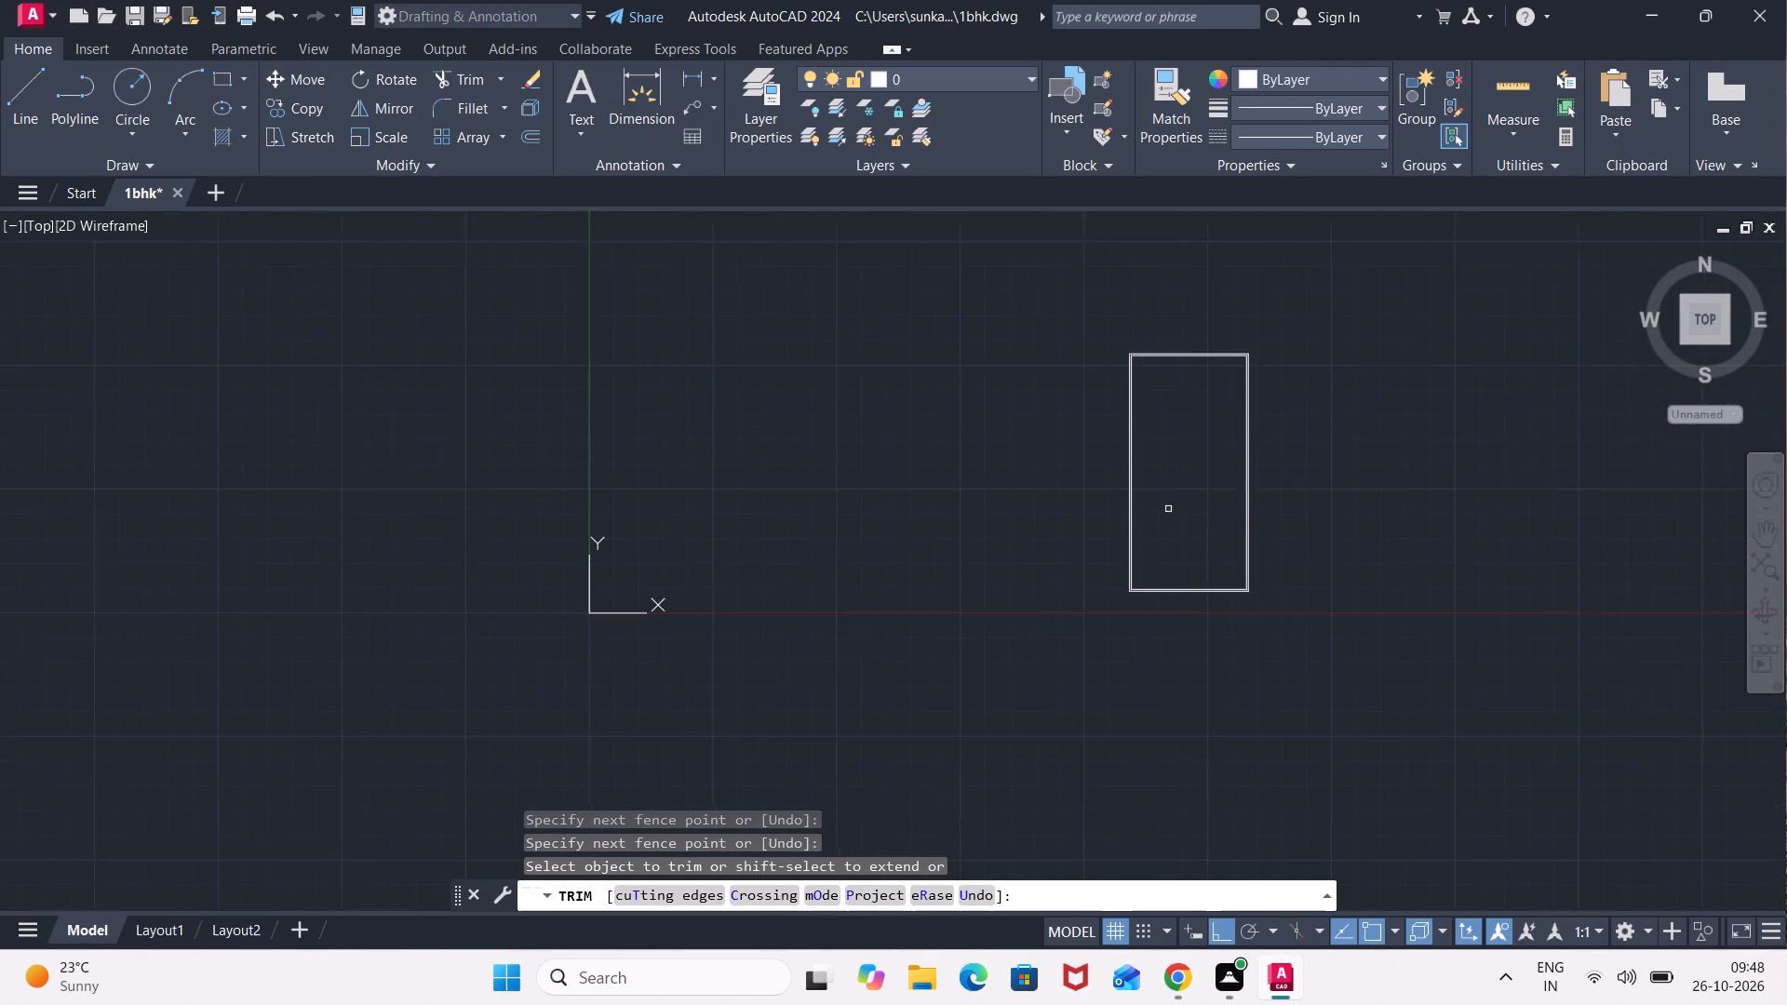
scroll(1162, 497, up, 3)
scroll(1022, 520, down, 2)
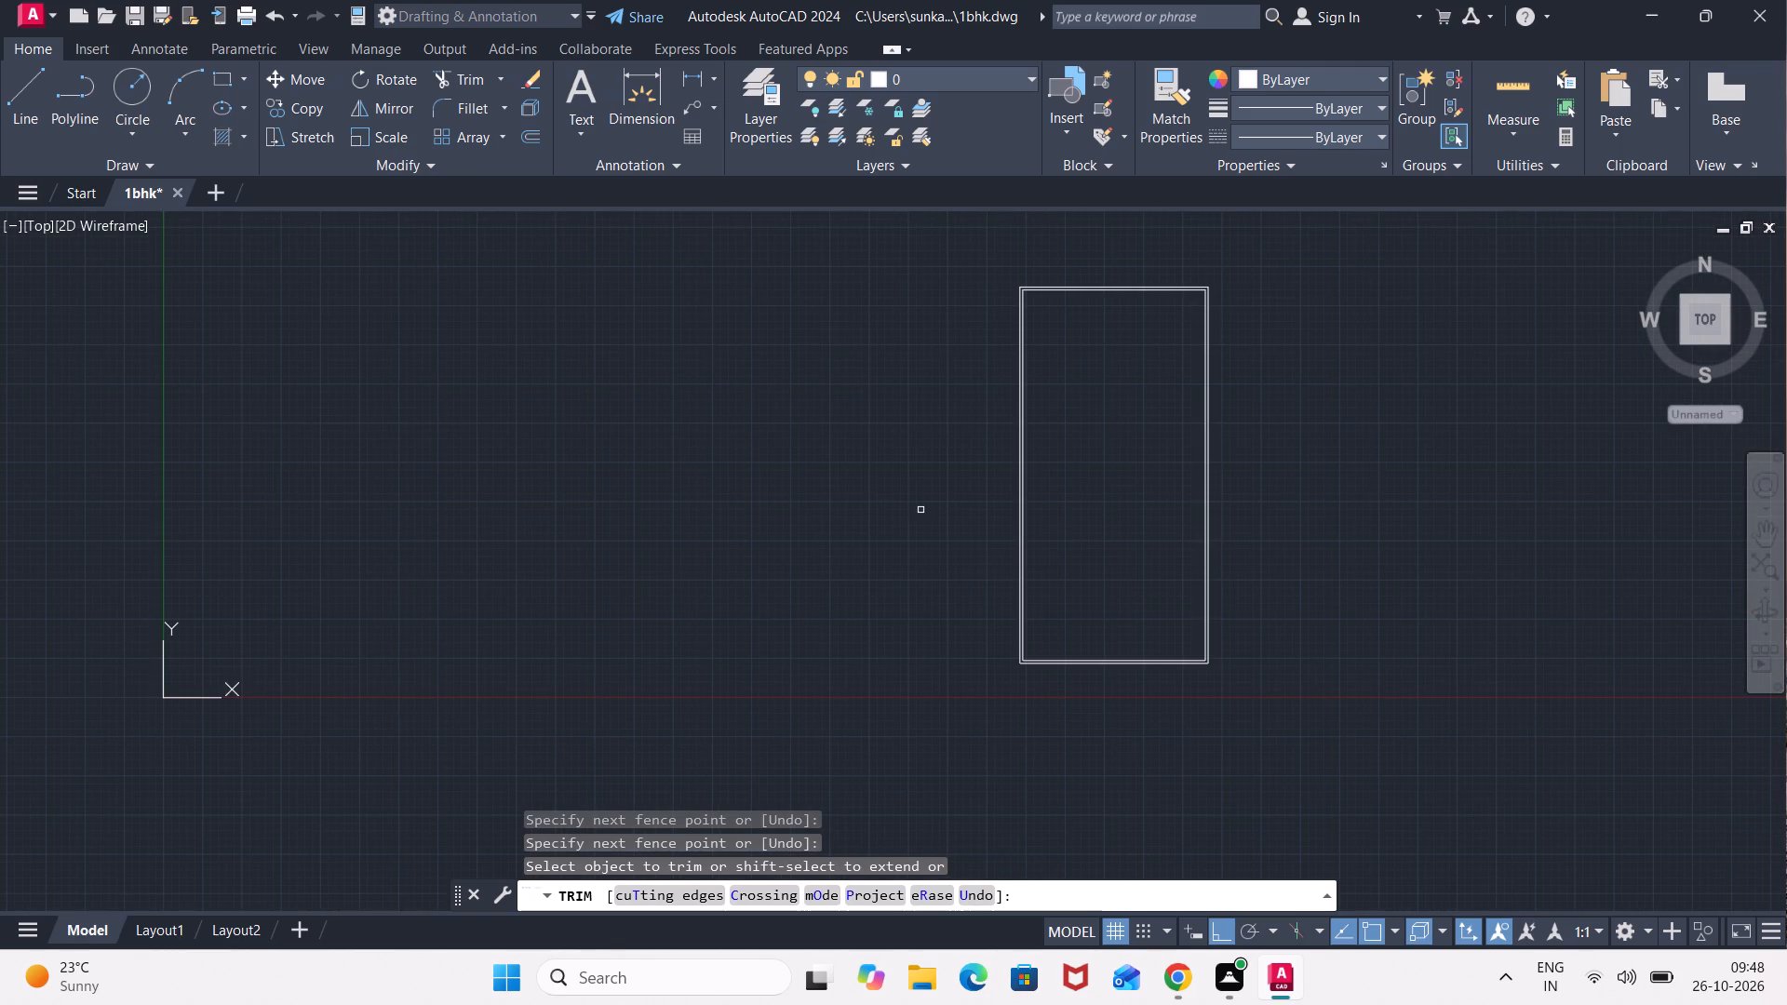
key(Escape)
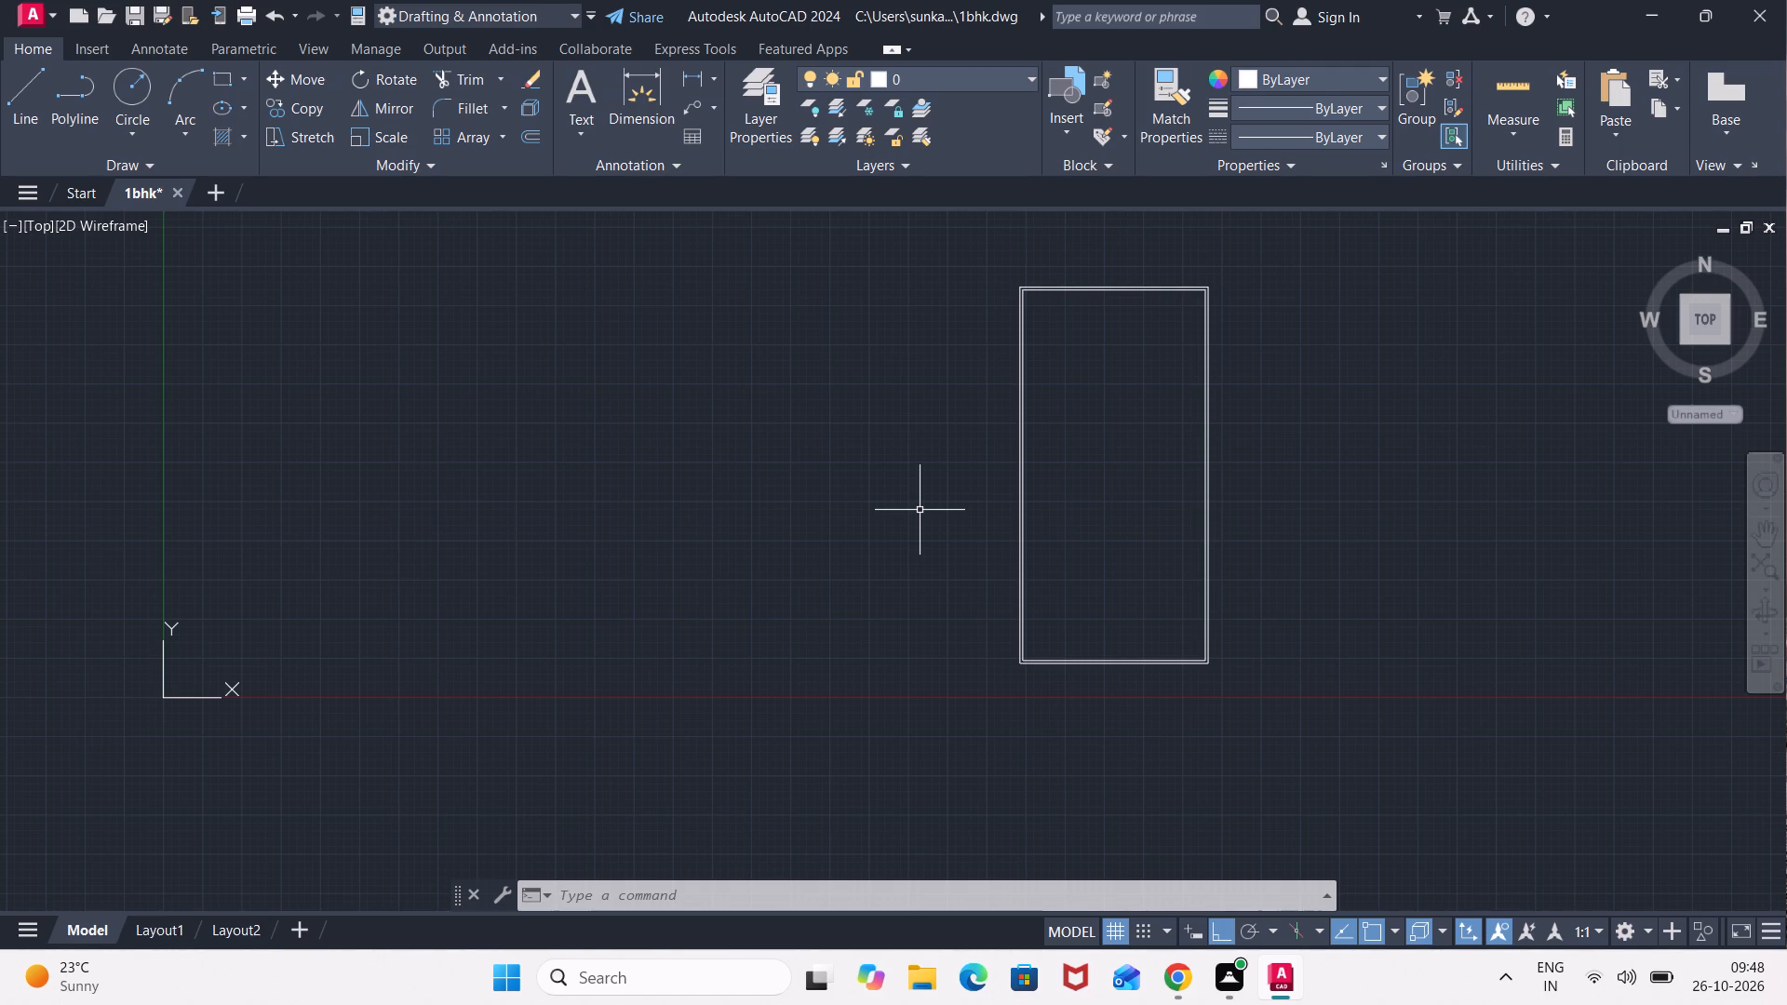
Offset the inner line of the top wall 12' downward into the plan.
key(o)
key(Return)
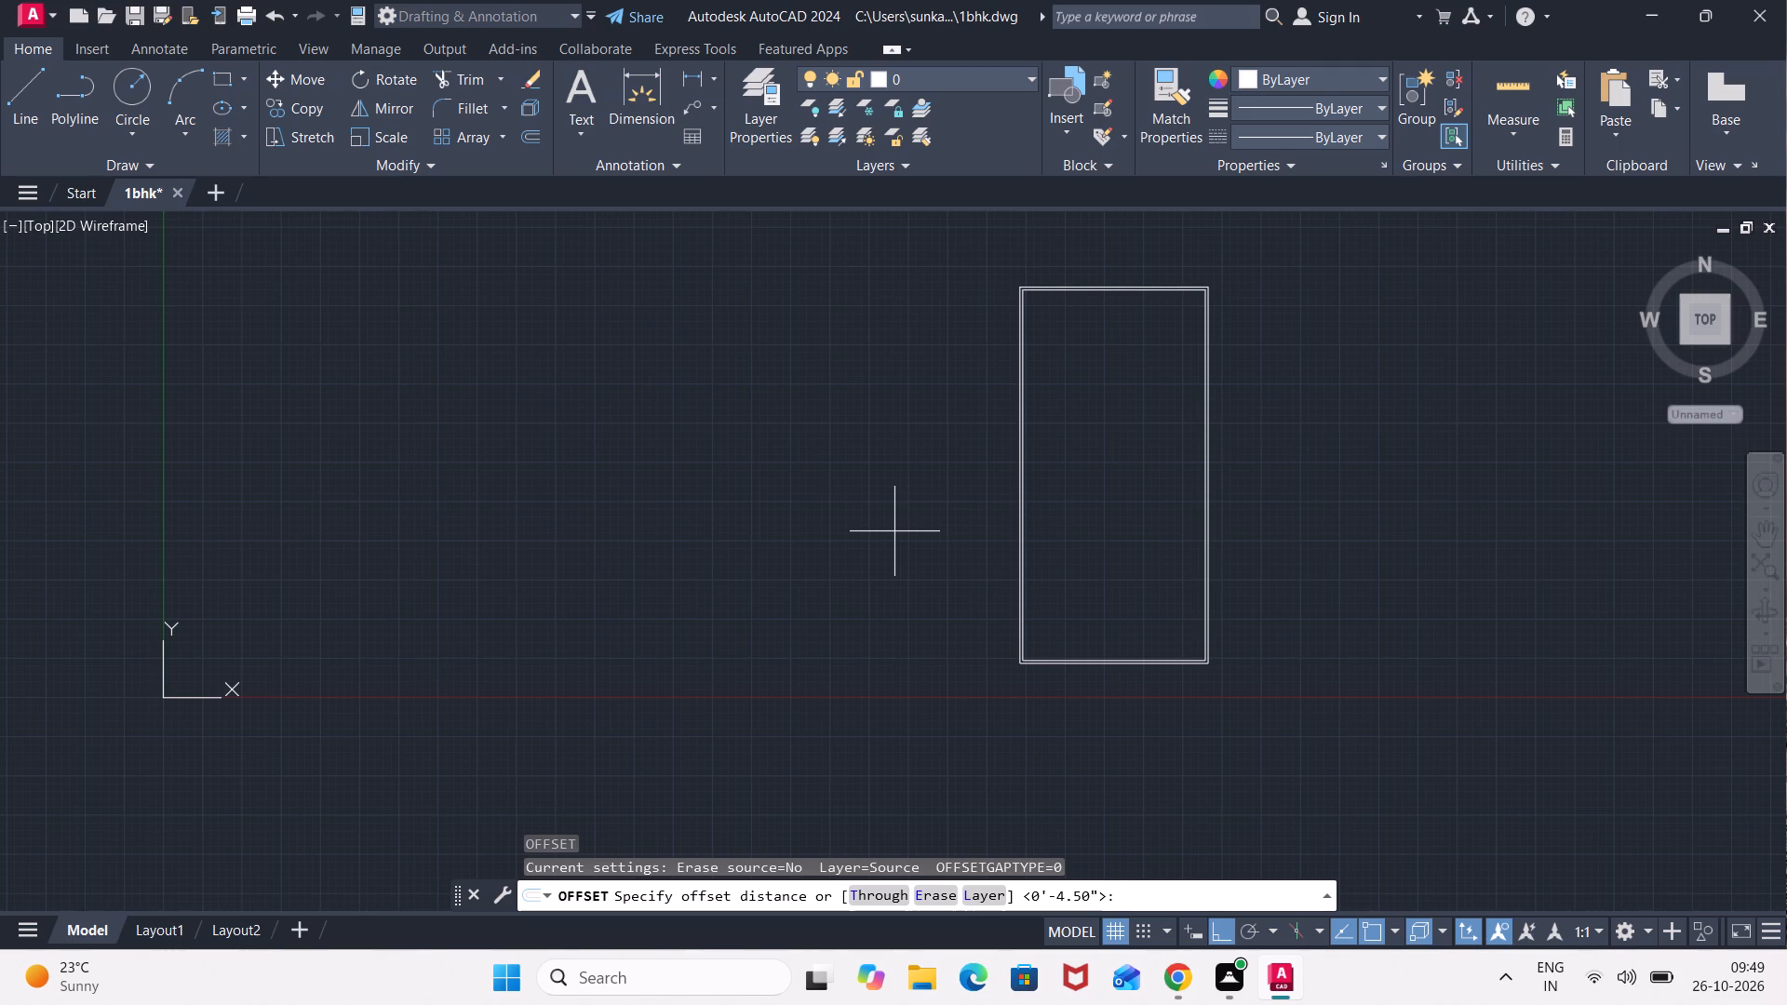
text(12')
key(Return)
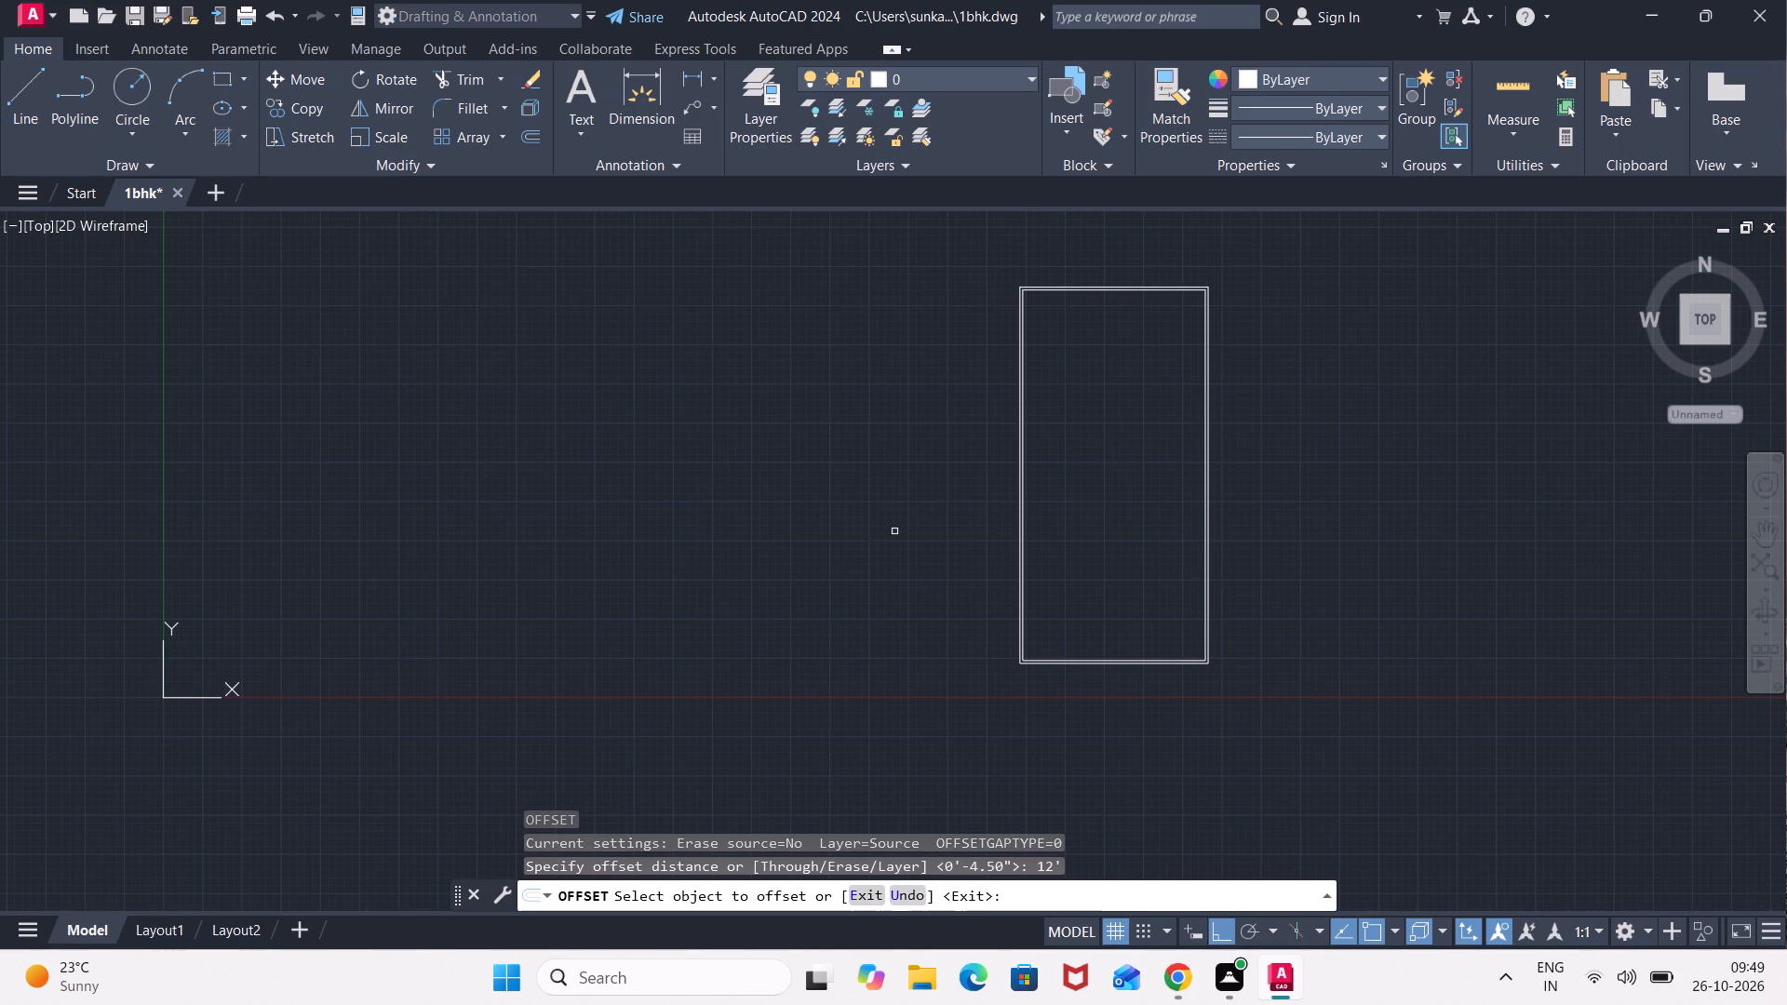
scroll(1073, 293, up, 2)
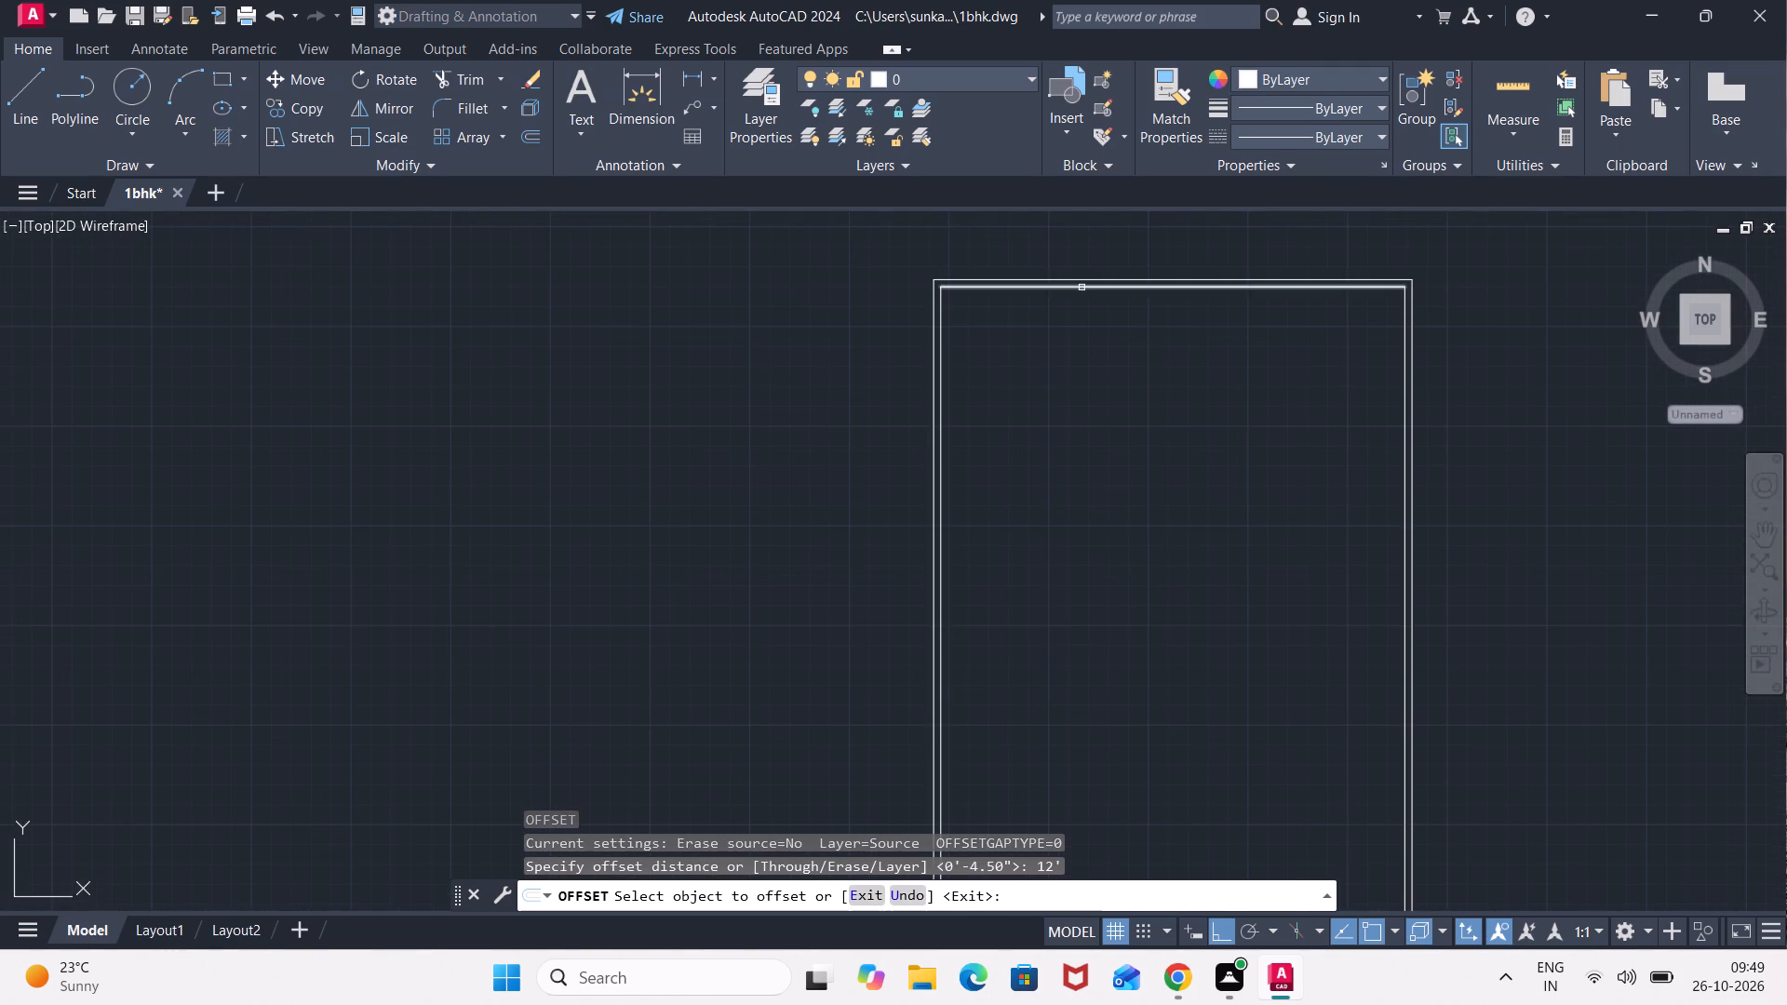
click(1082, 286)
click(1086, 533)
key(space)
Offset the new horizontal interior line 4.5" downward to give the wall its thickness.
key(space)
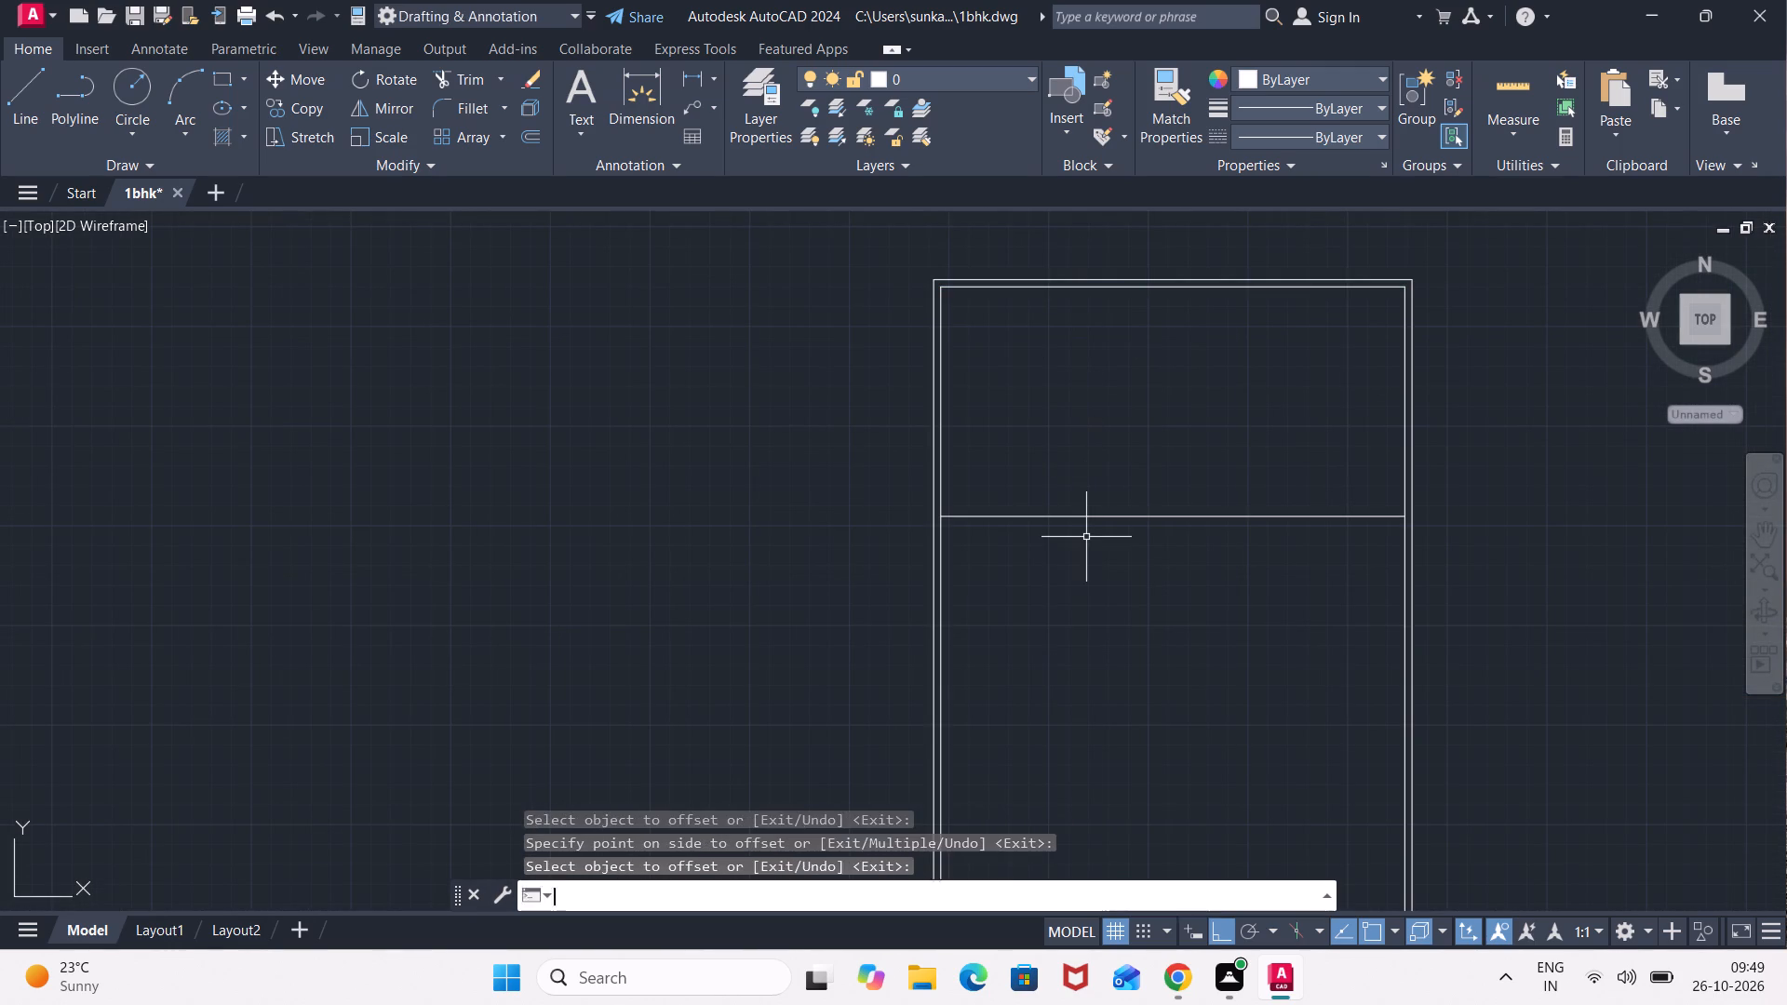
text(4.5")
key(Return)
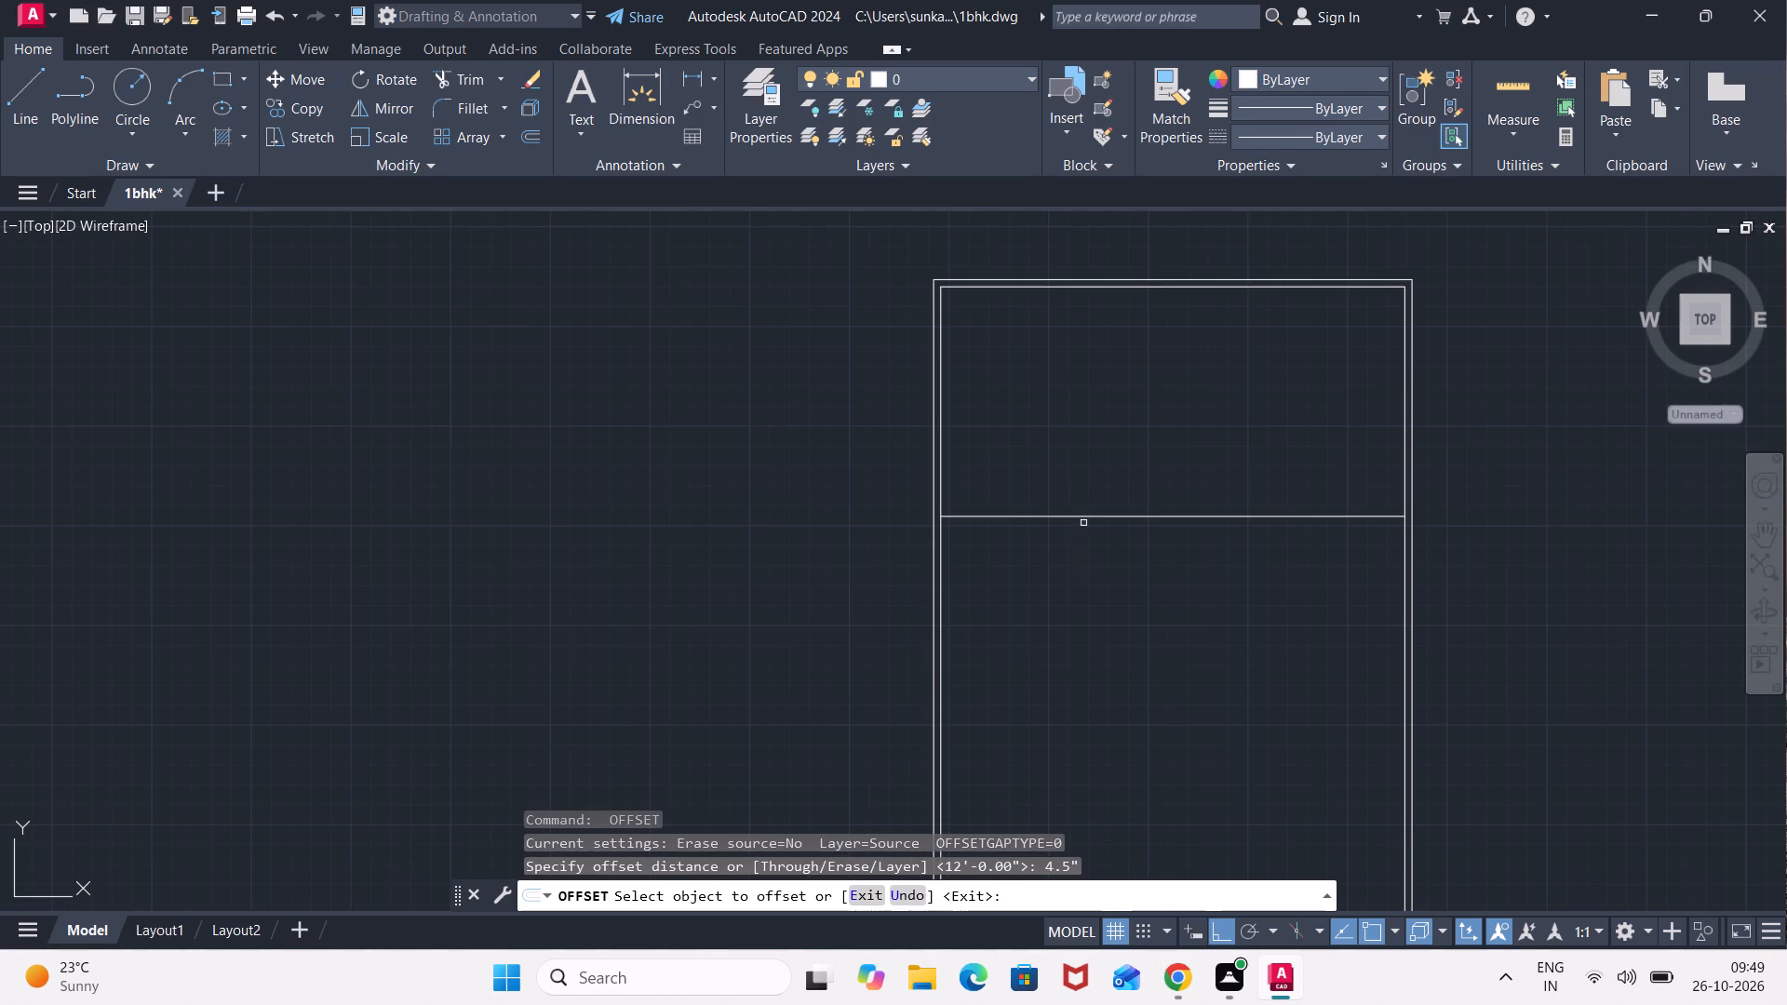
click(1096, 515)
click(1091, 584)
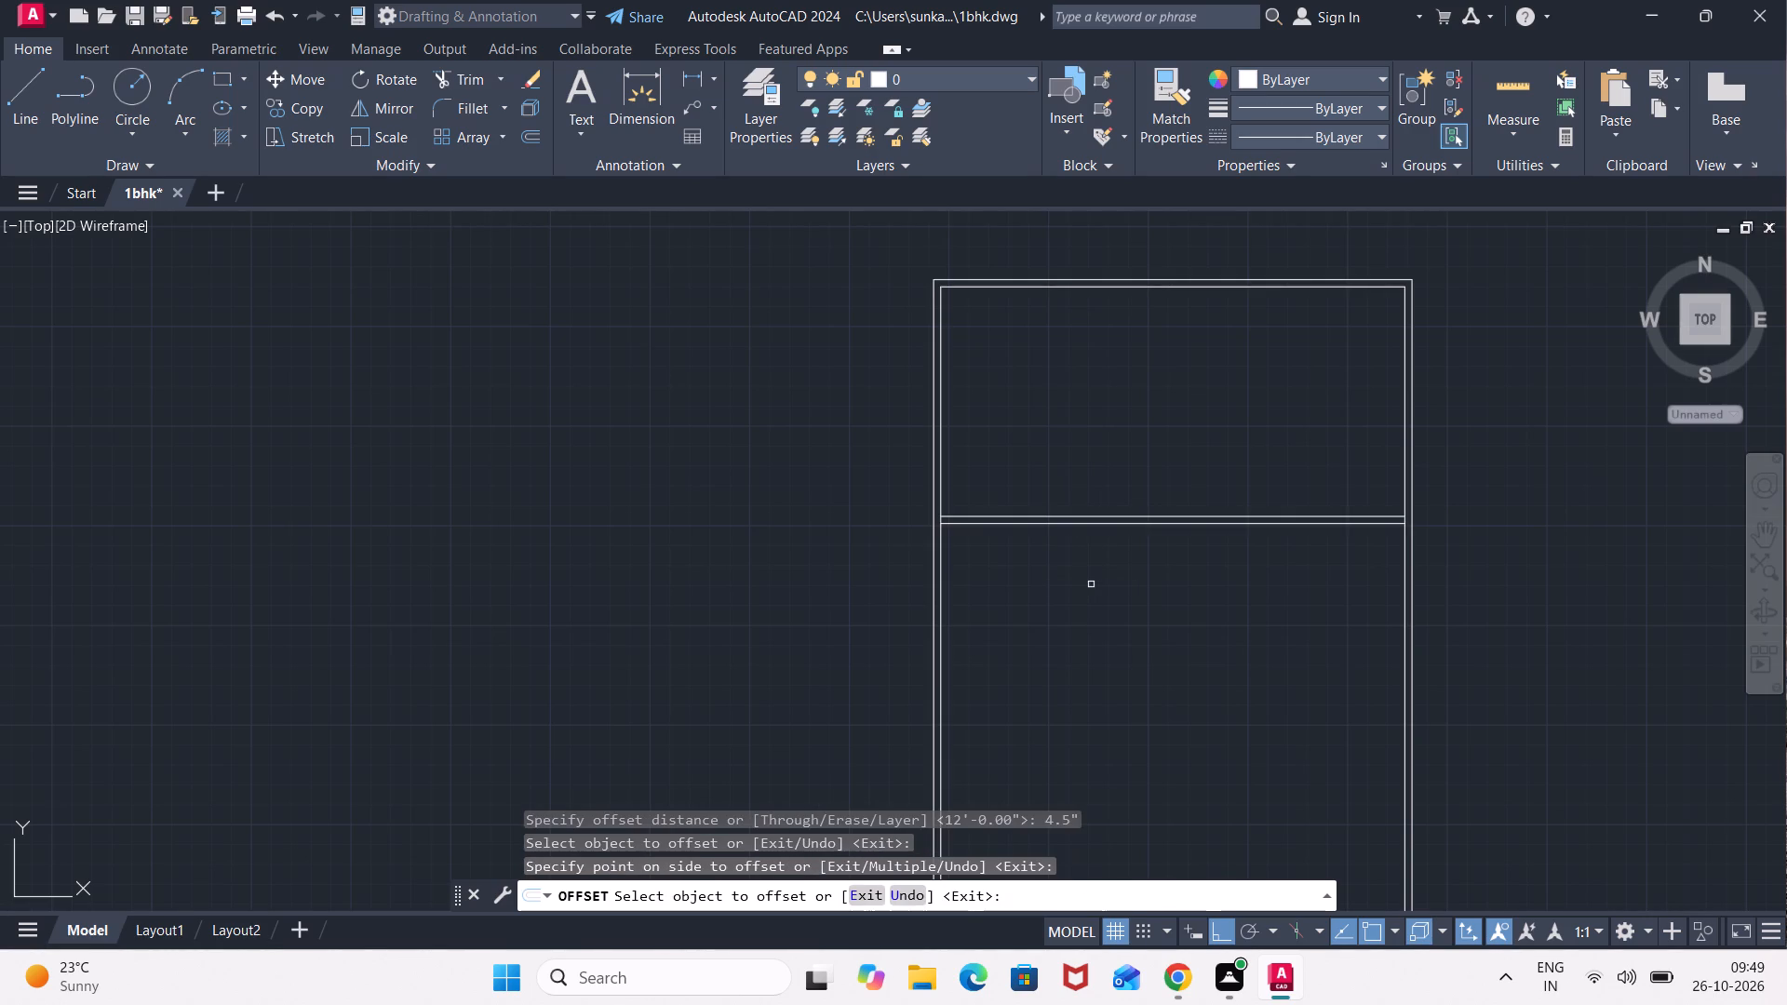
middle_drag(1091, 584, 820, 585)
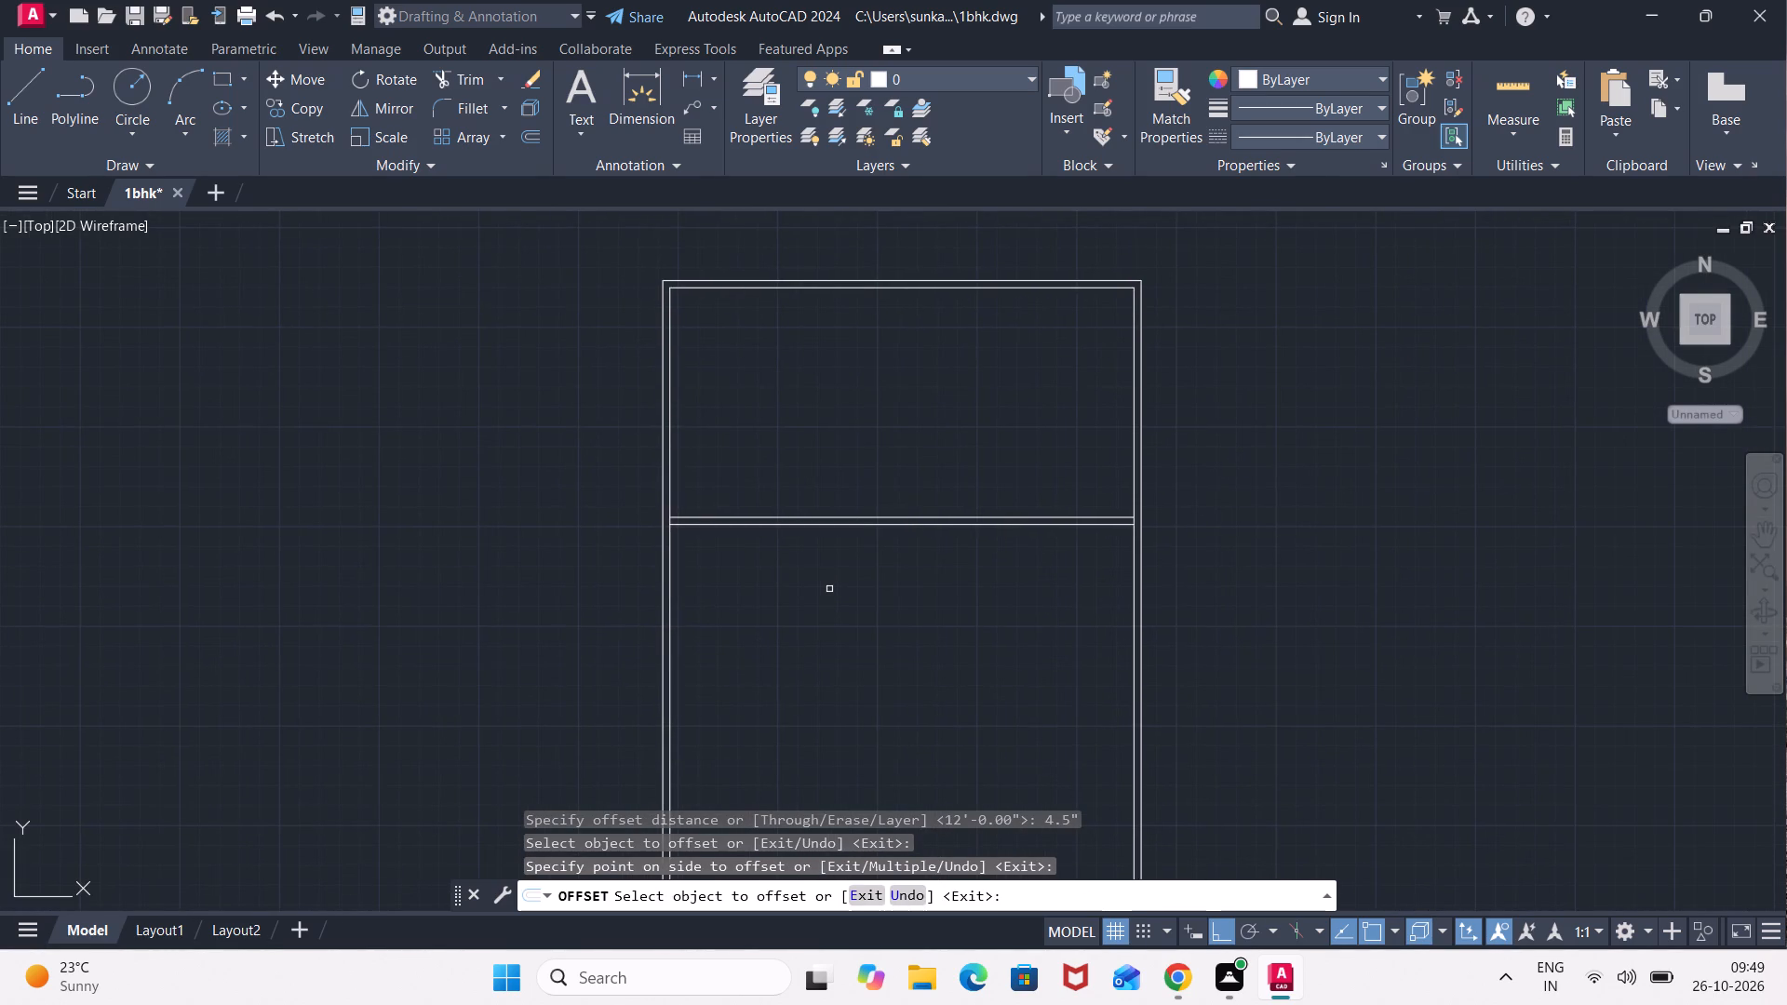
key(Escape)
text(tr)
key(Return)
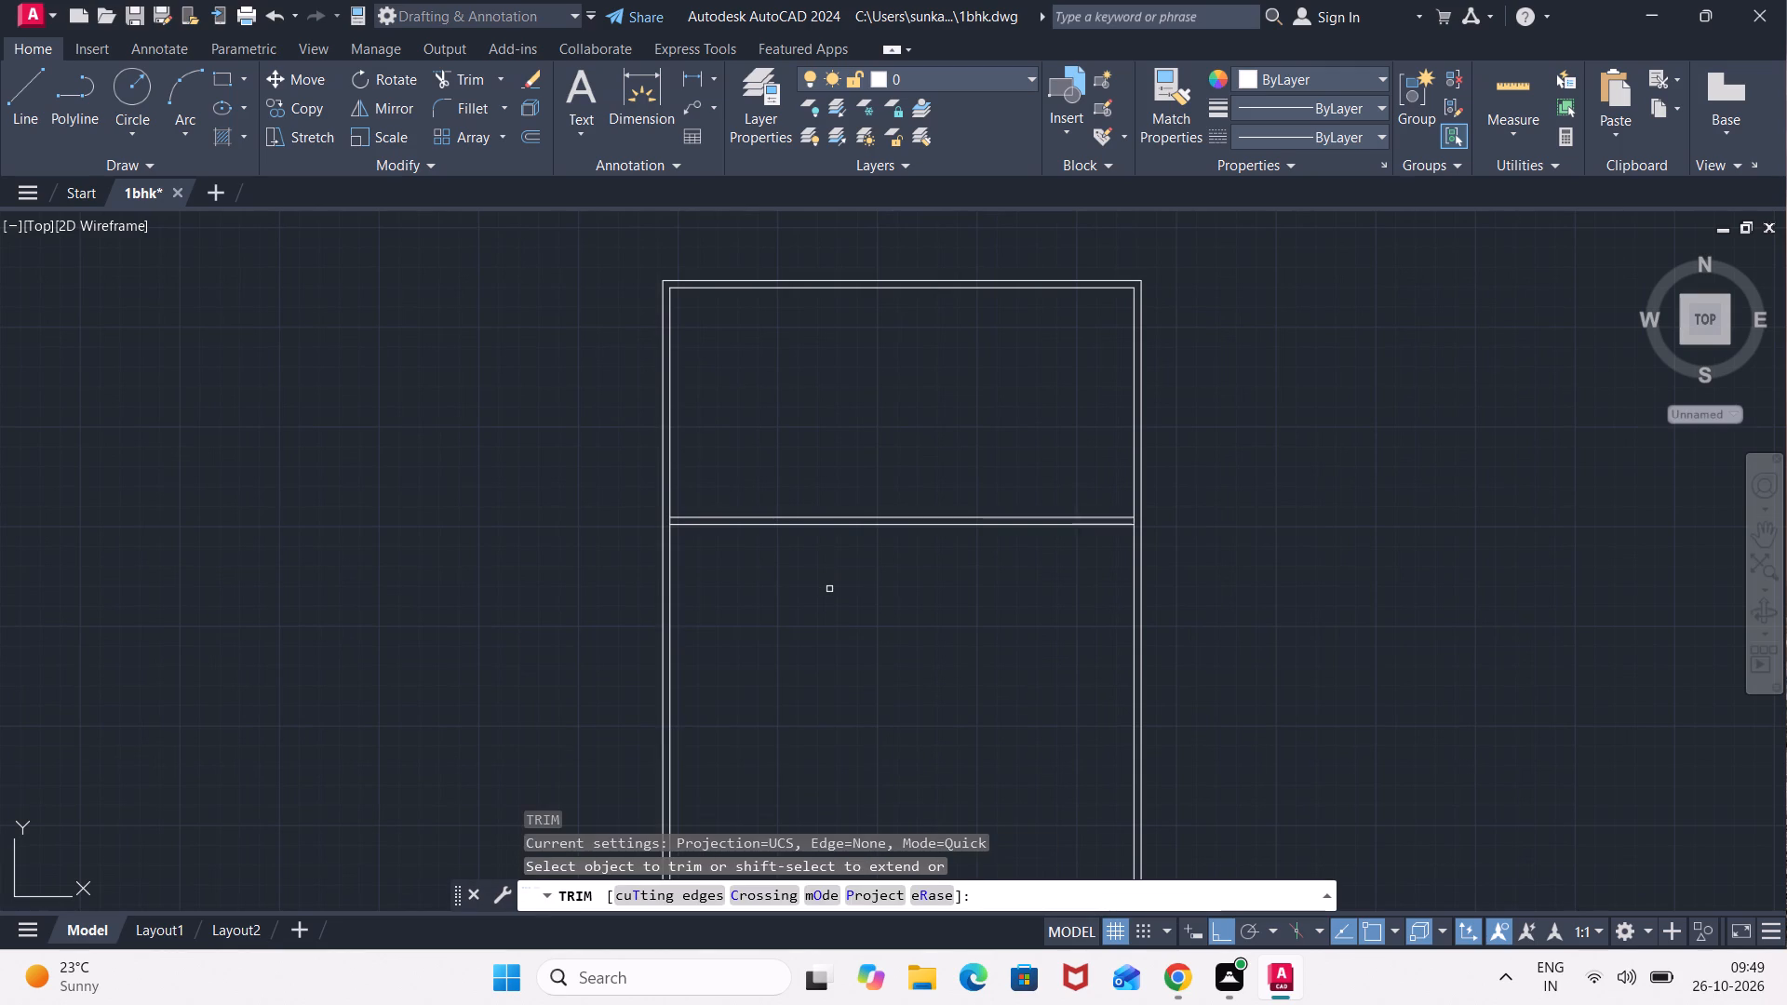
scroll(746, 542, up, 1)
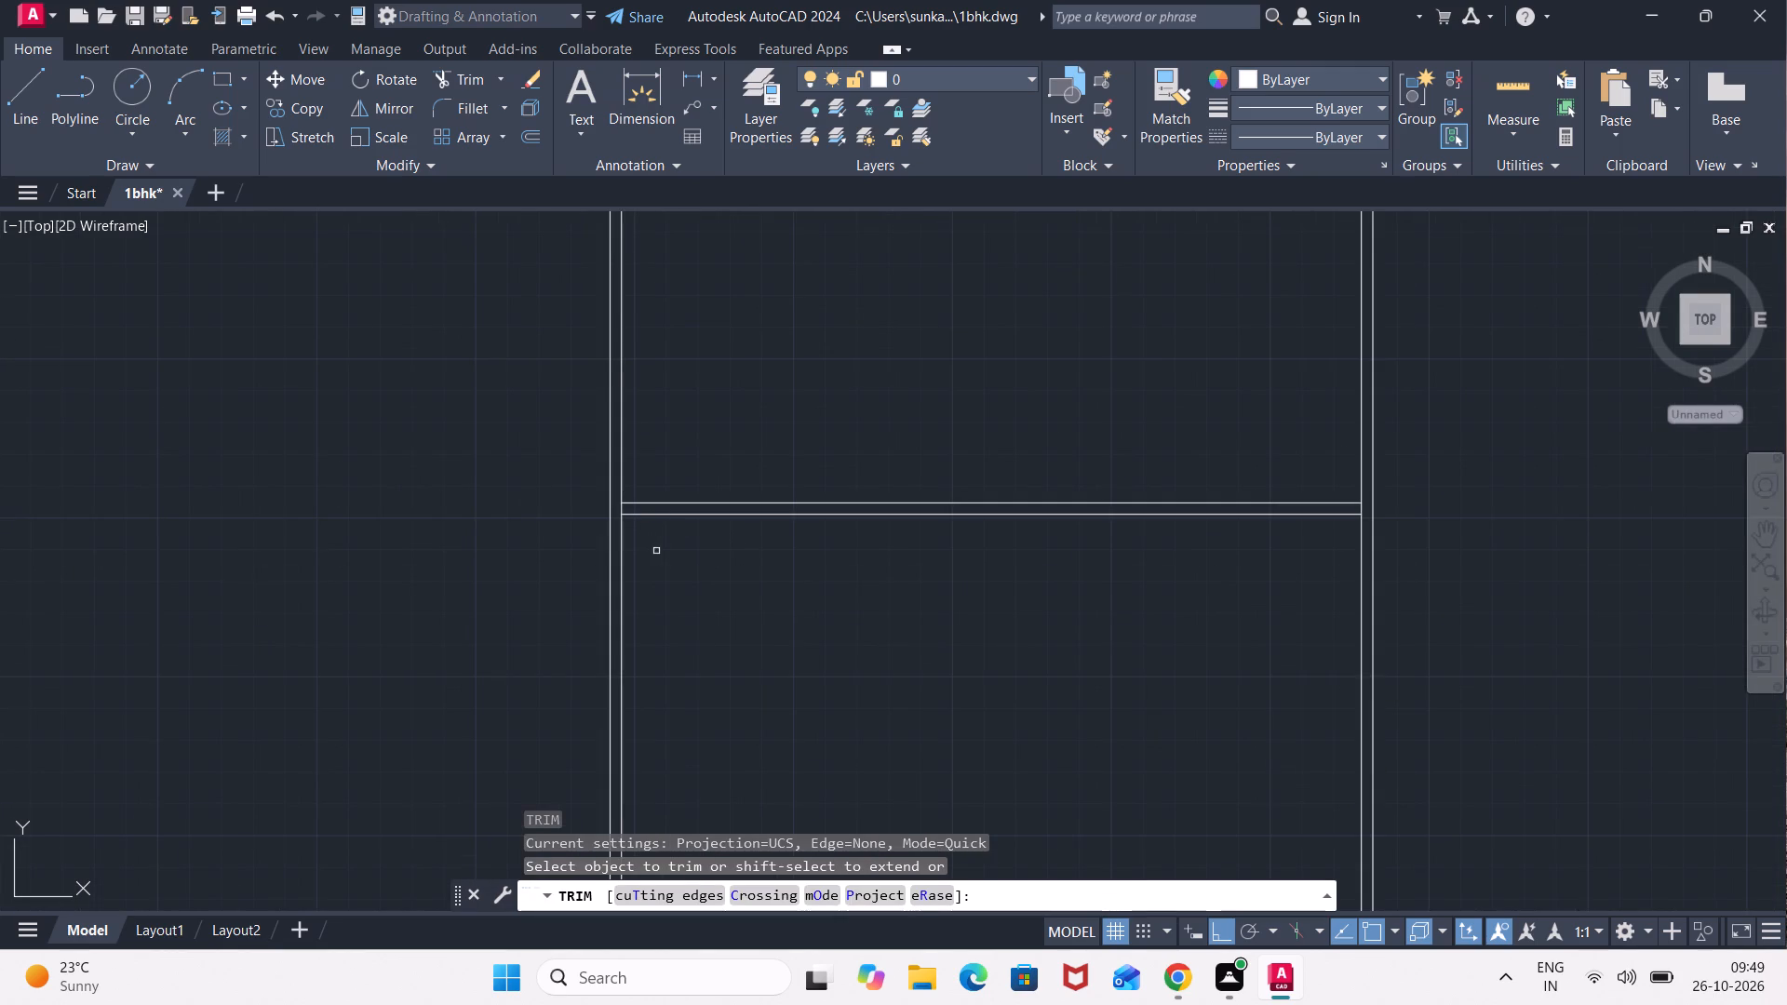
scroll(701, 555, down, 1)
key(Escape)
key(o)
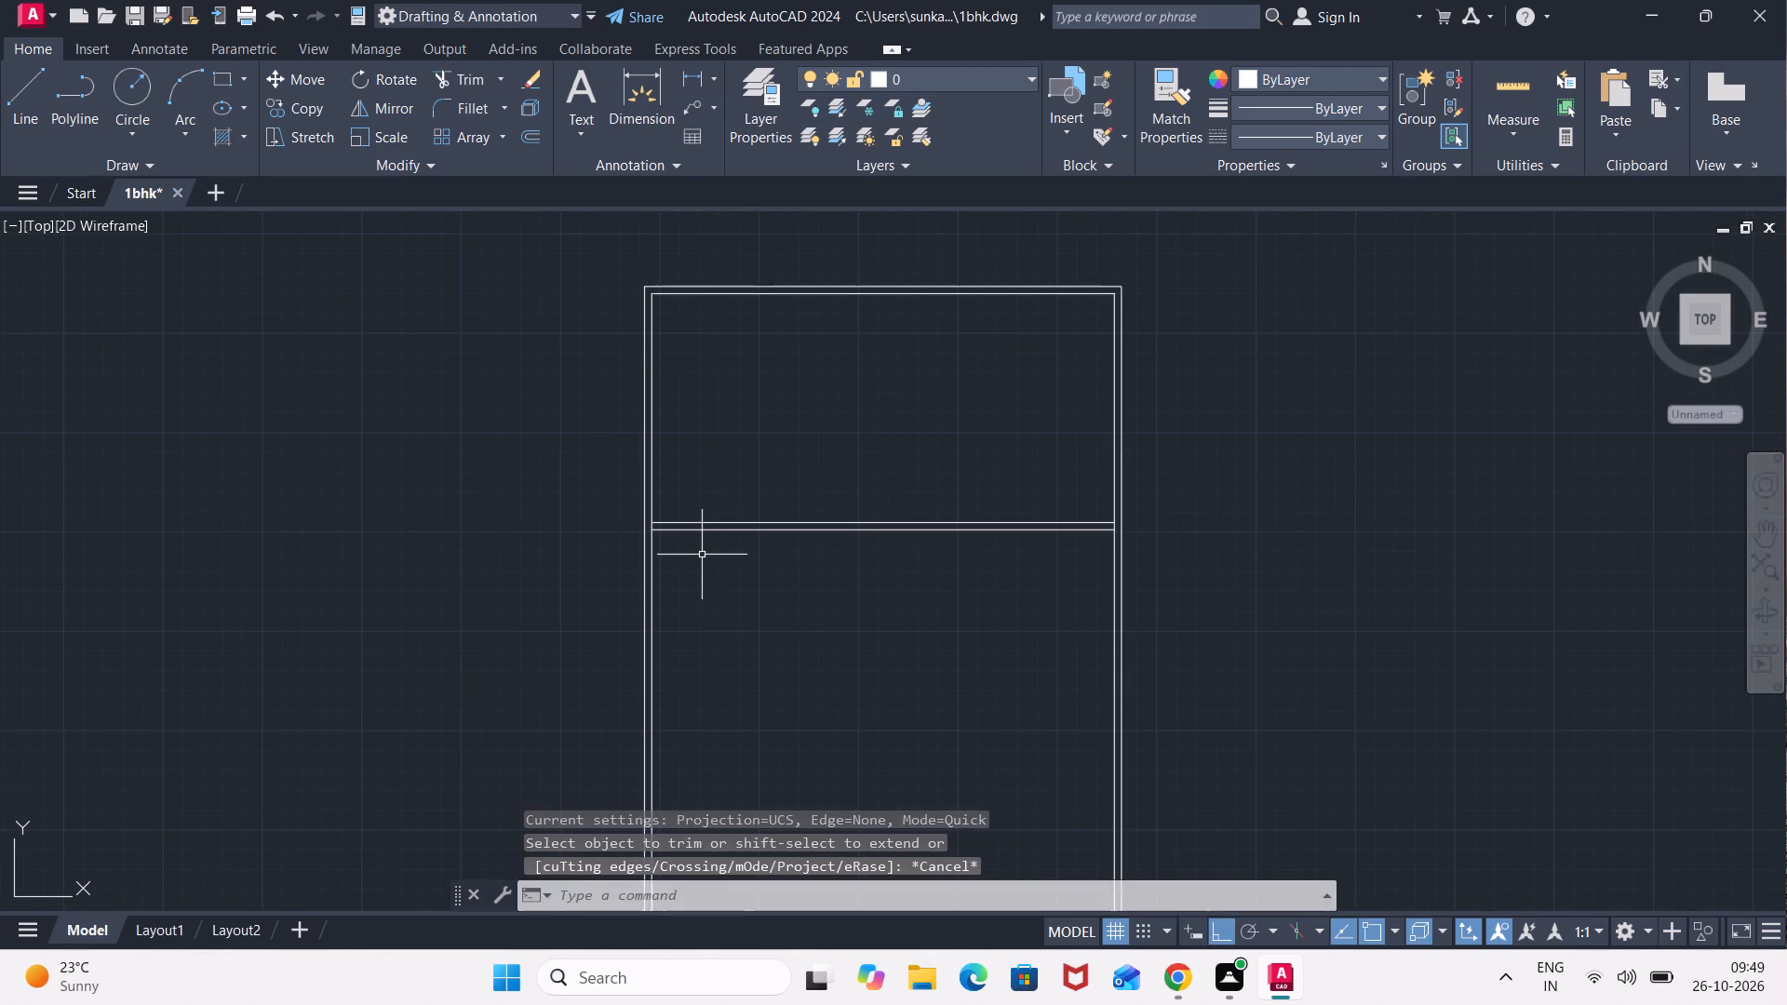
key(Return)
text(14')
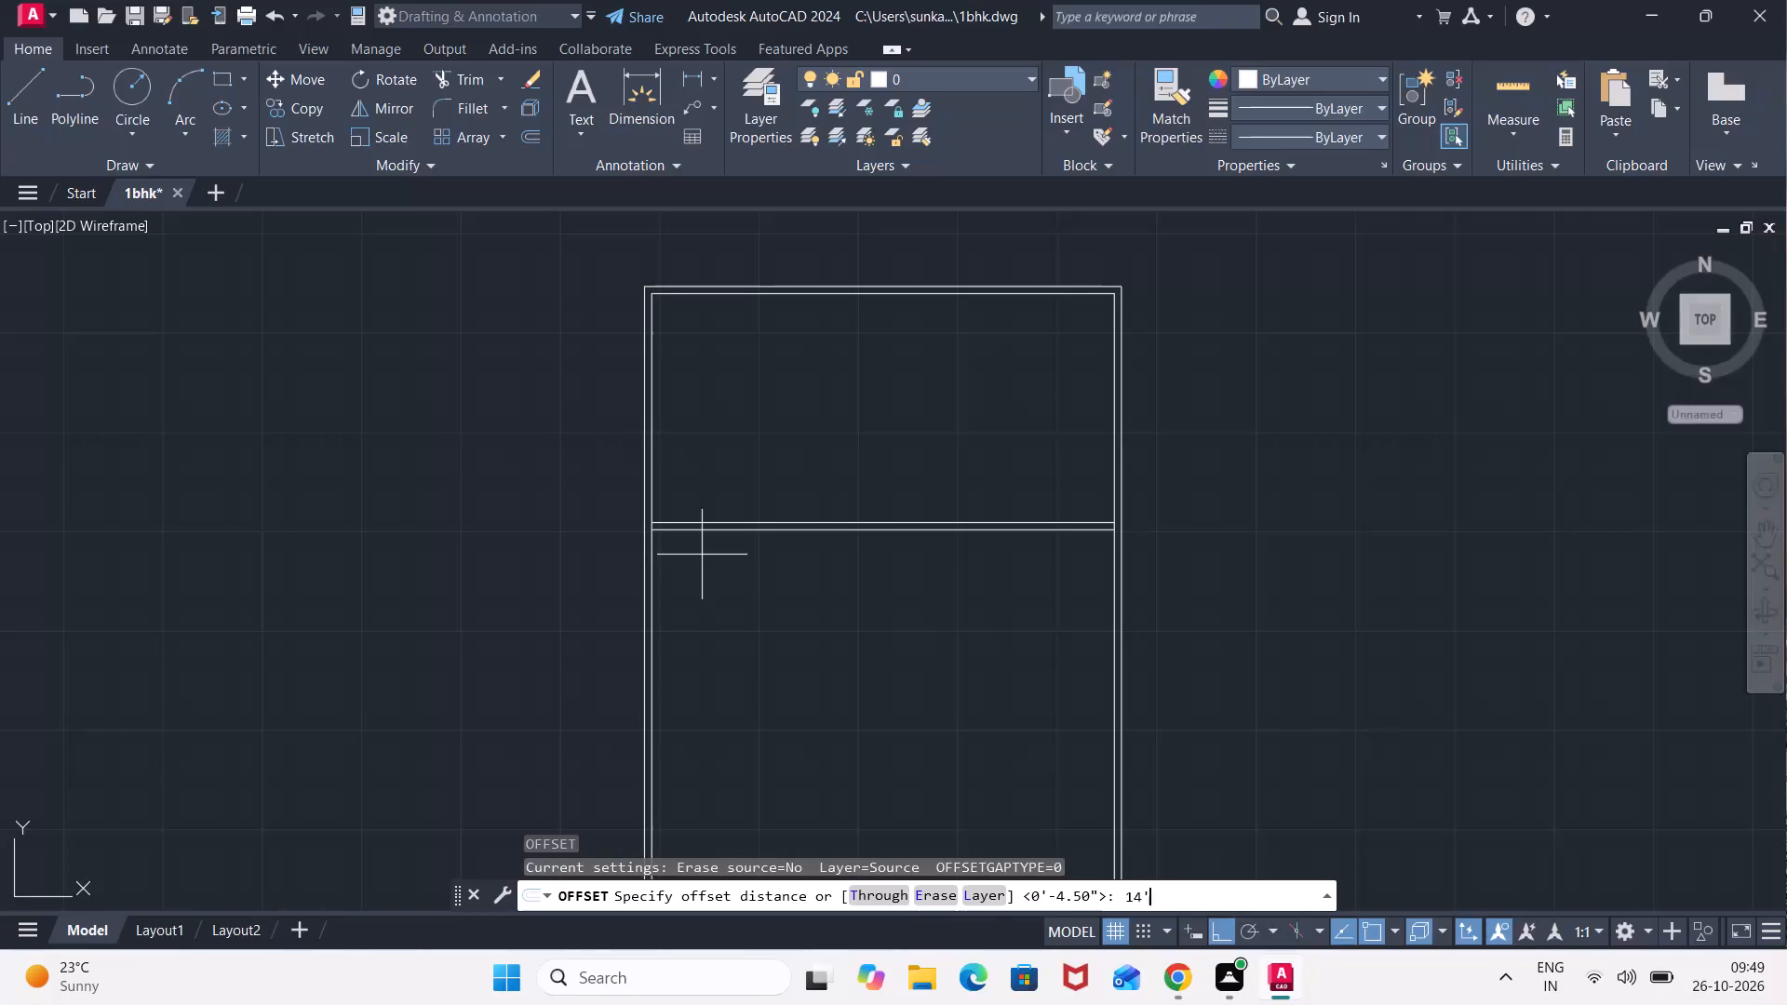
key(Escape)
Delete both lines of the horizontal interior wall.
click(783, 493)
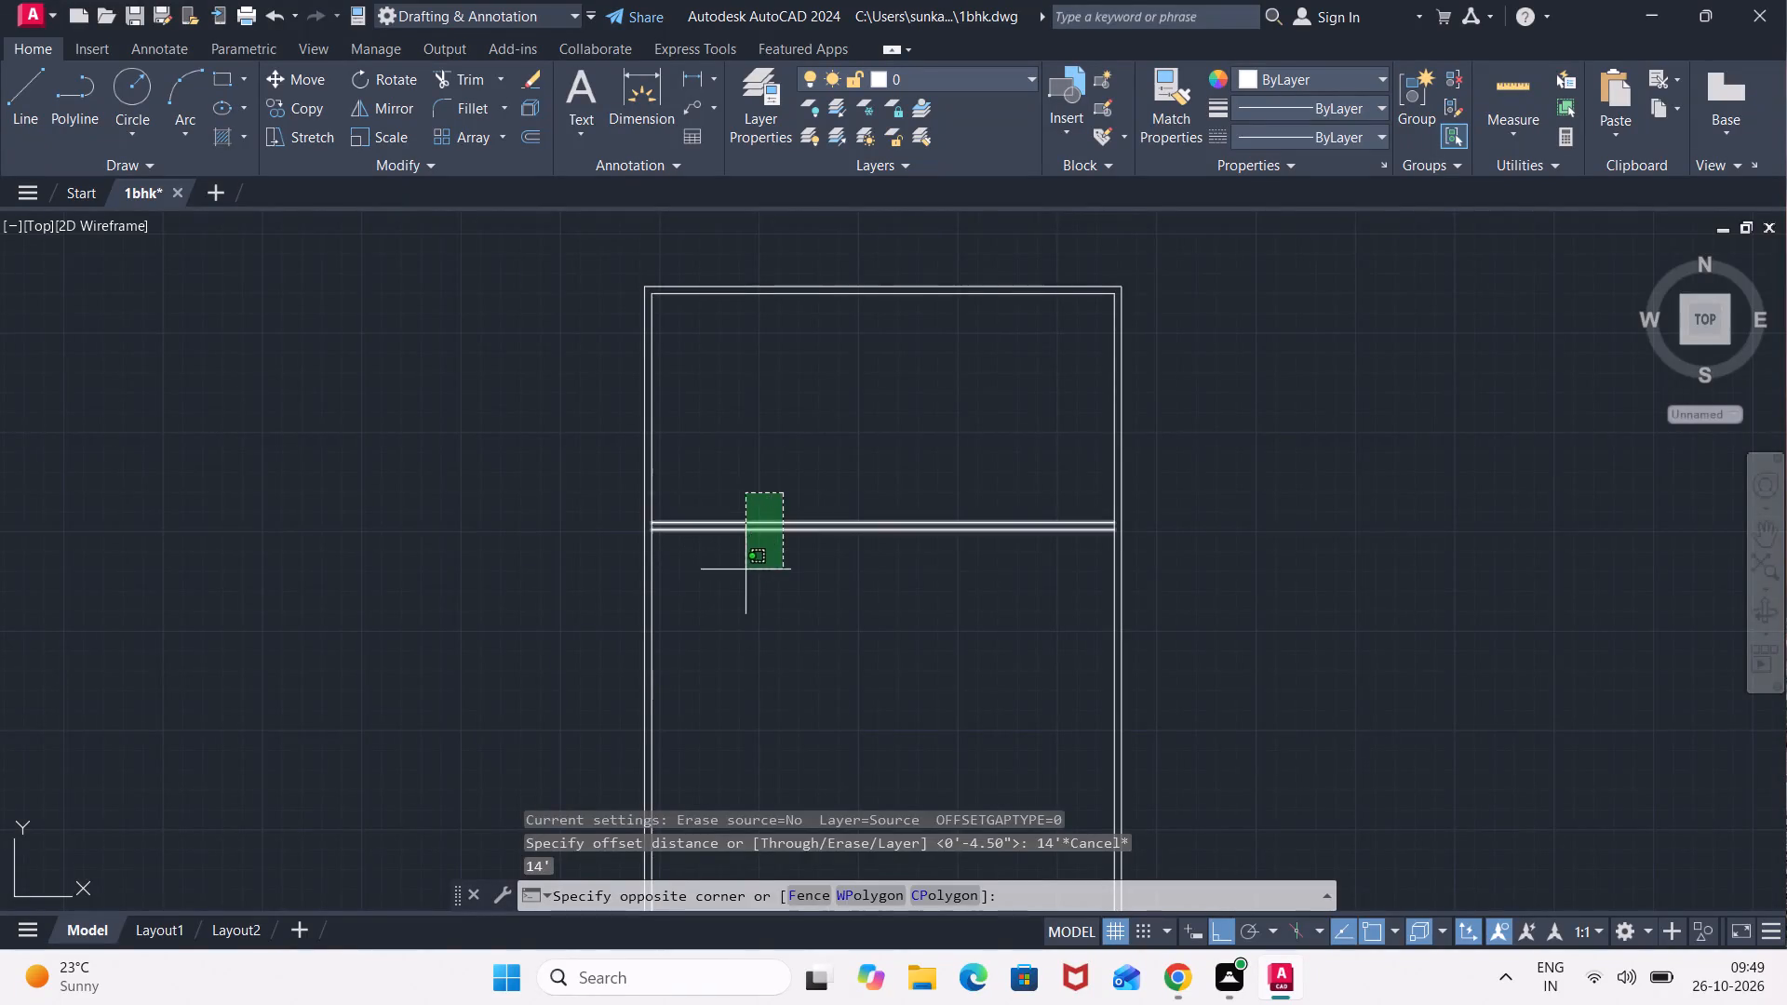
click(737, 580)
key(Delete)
Offset the inner line of the top wall 14' downward into the plan.
key(o)
key(Return)
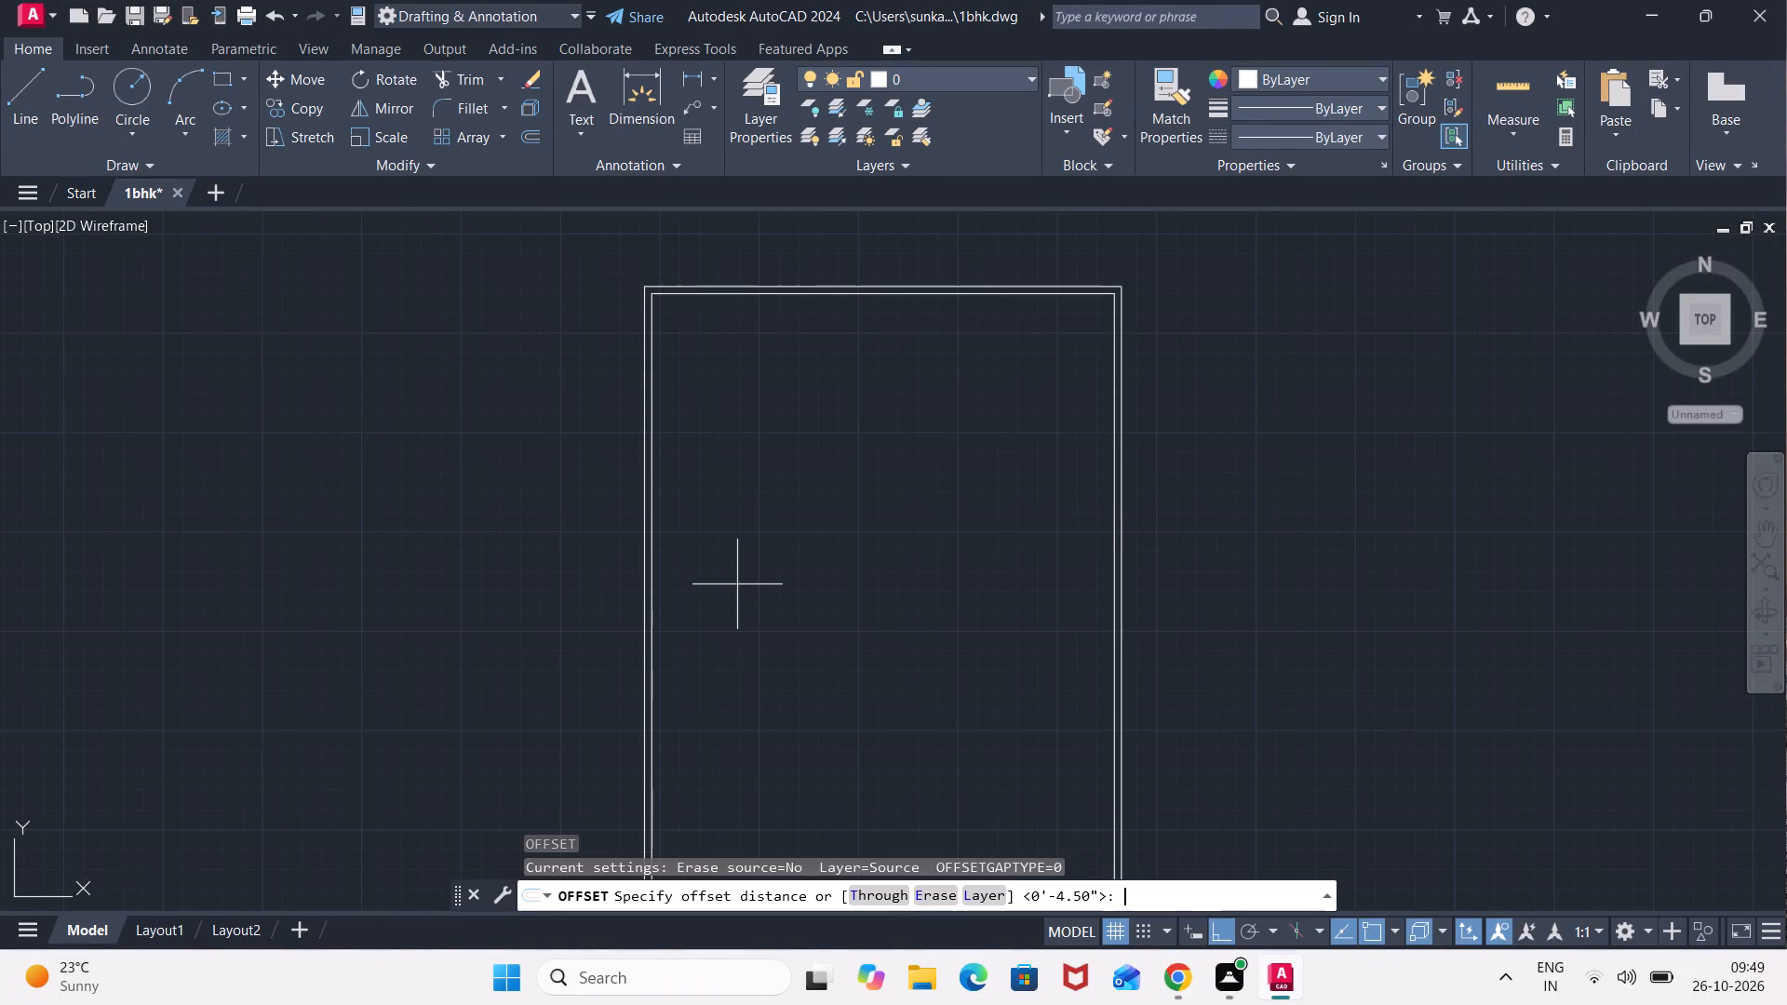
text(14')
key(Return)
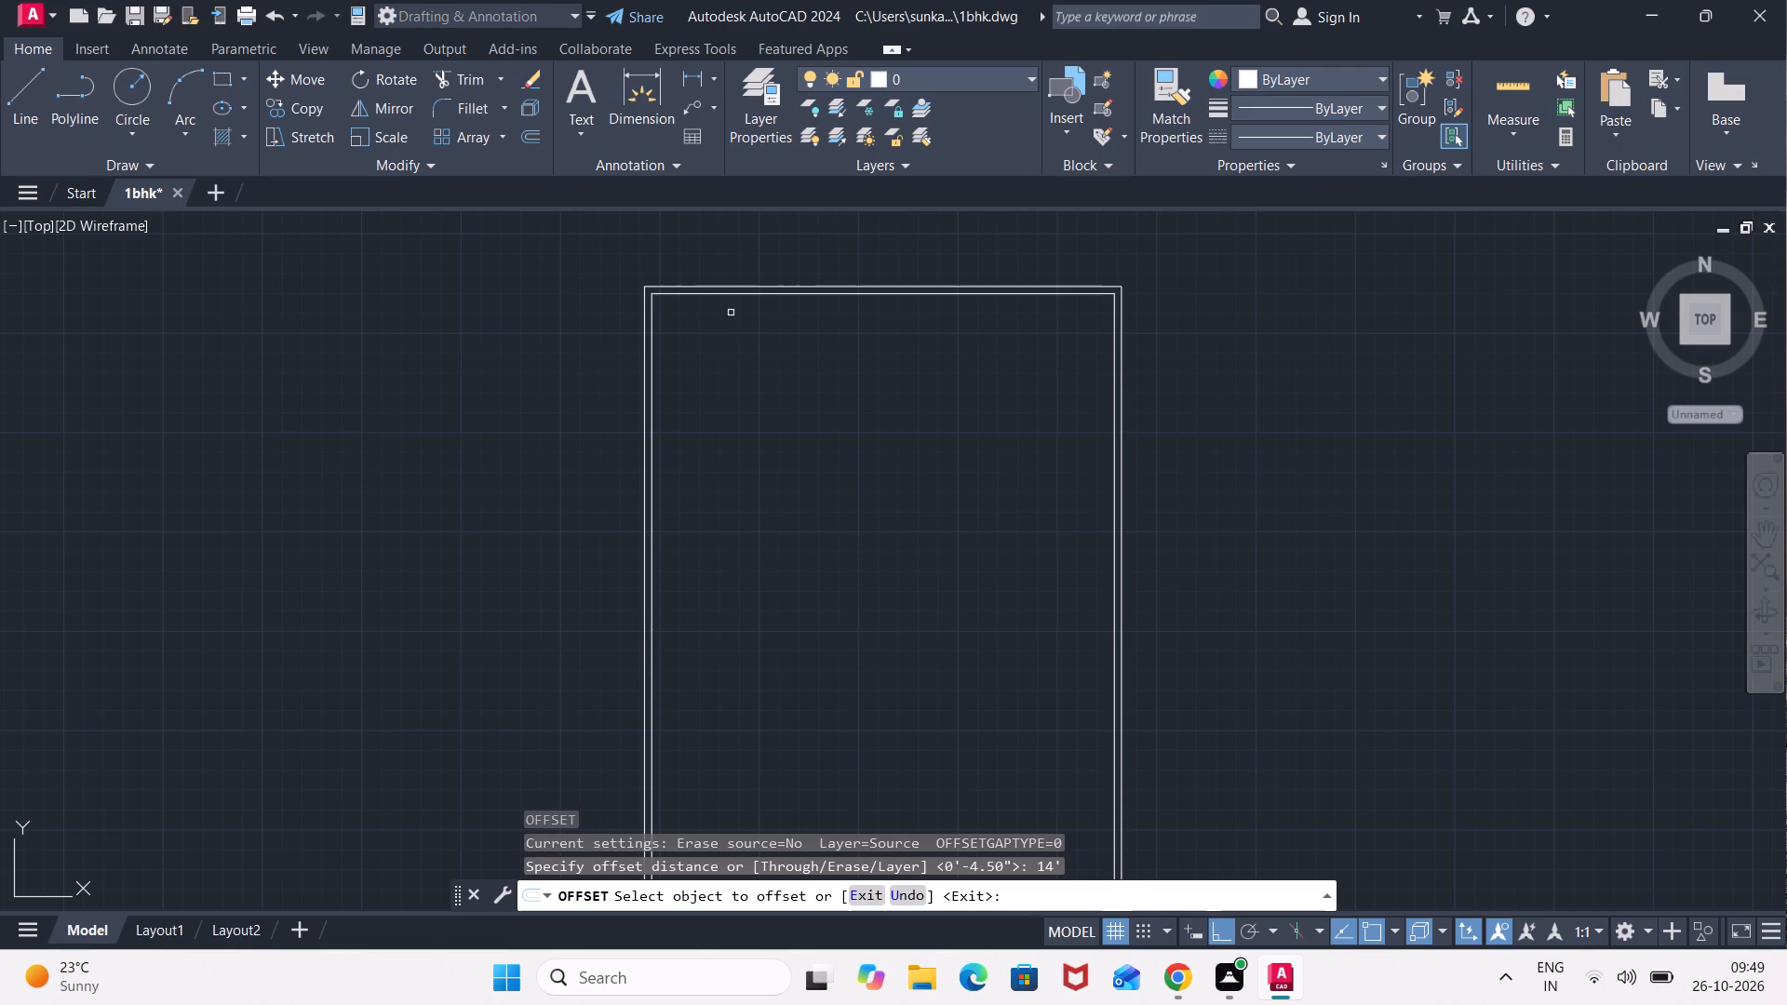
click(733, 293)
click(753, 483)
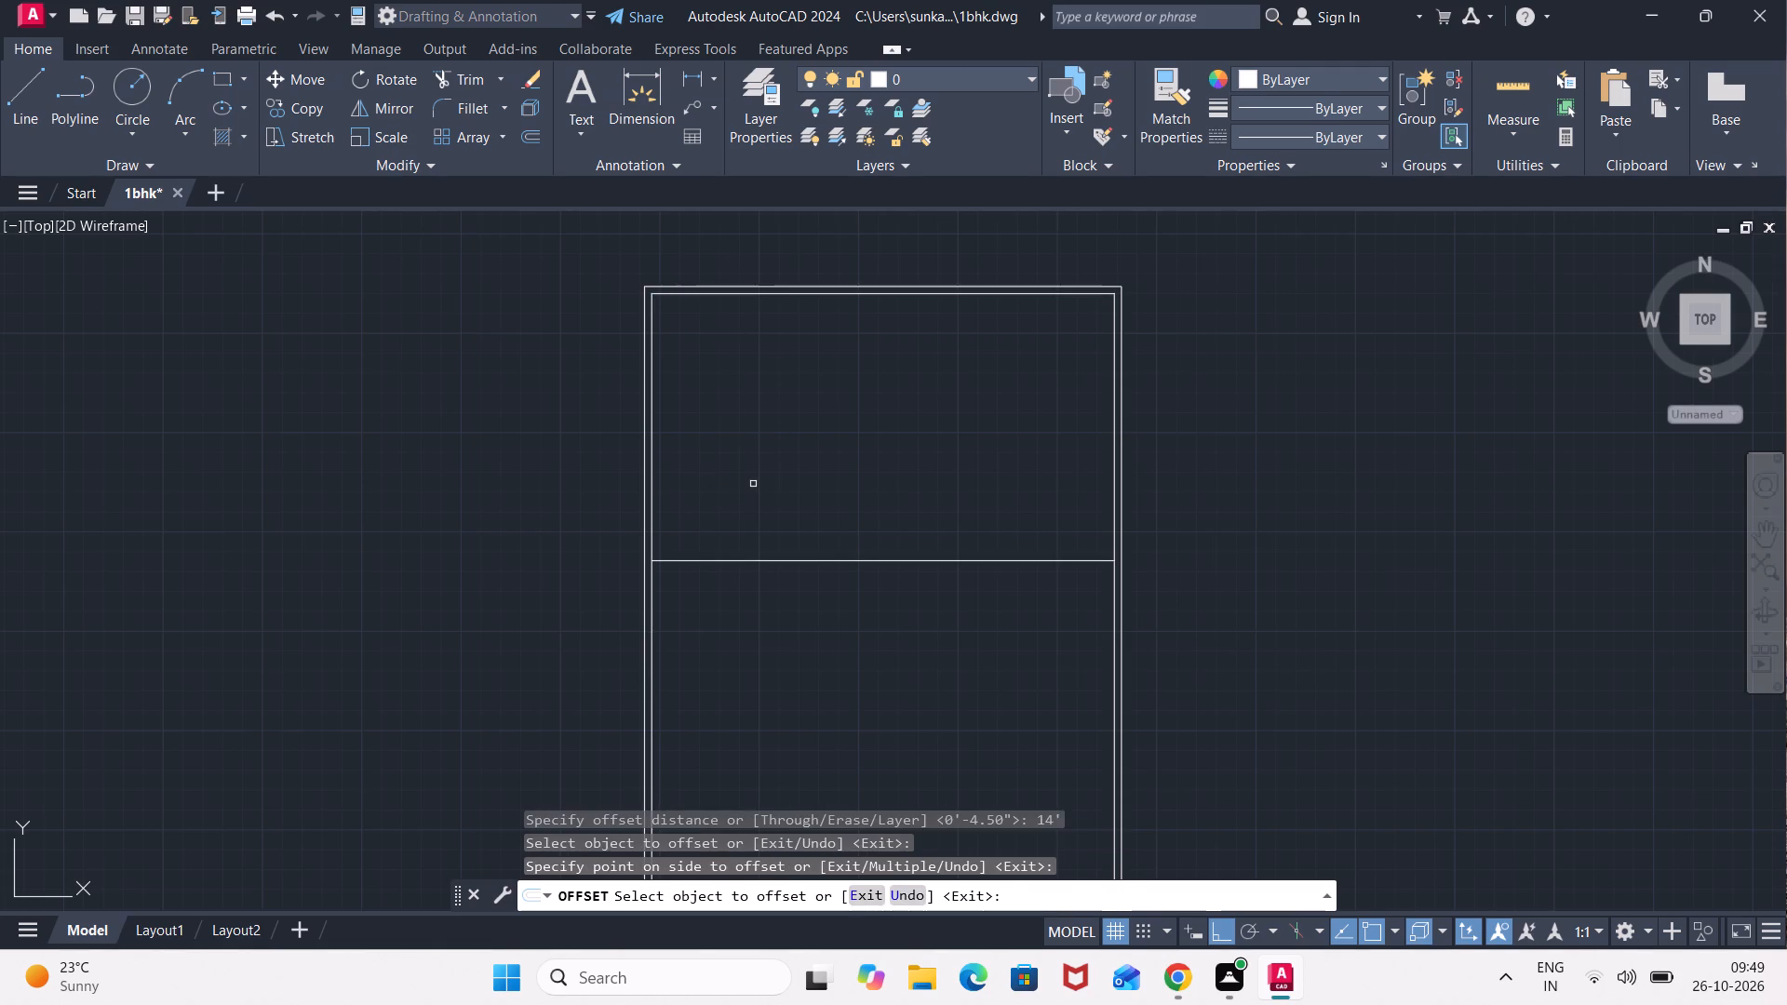
key(space)
Offset the new horizontal interior line 4.5" downward to form the wall thickness.
key(space)
text(4.5")
key(Return)
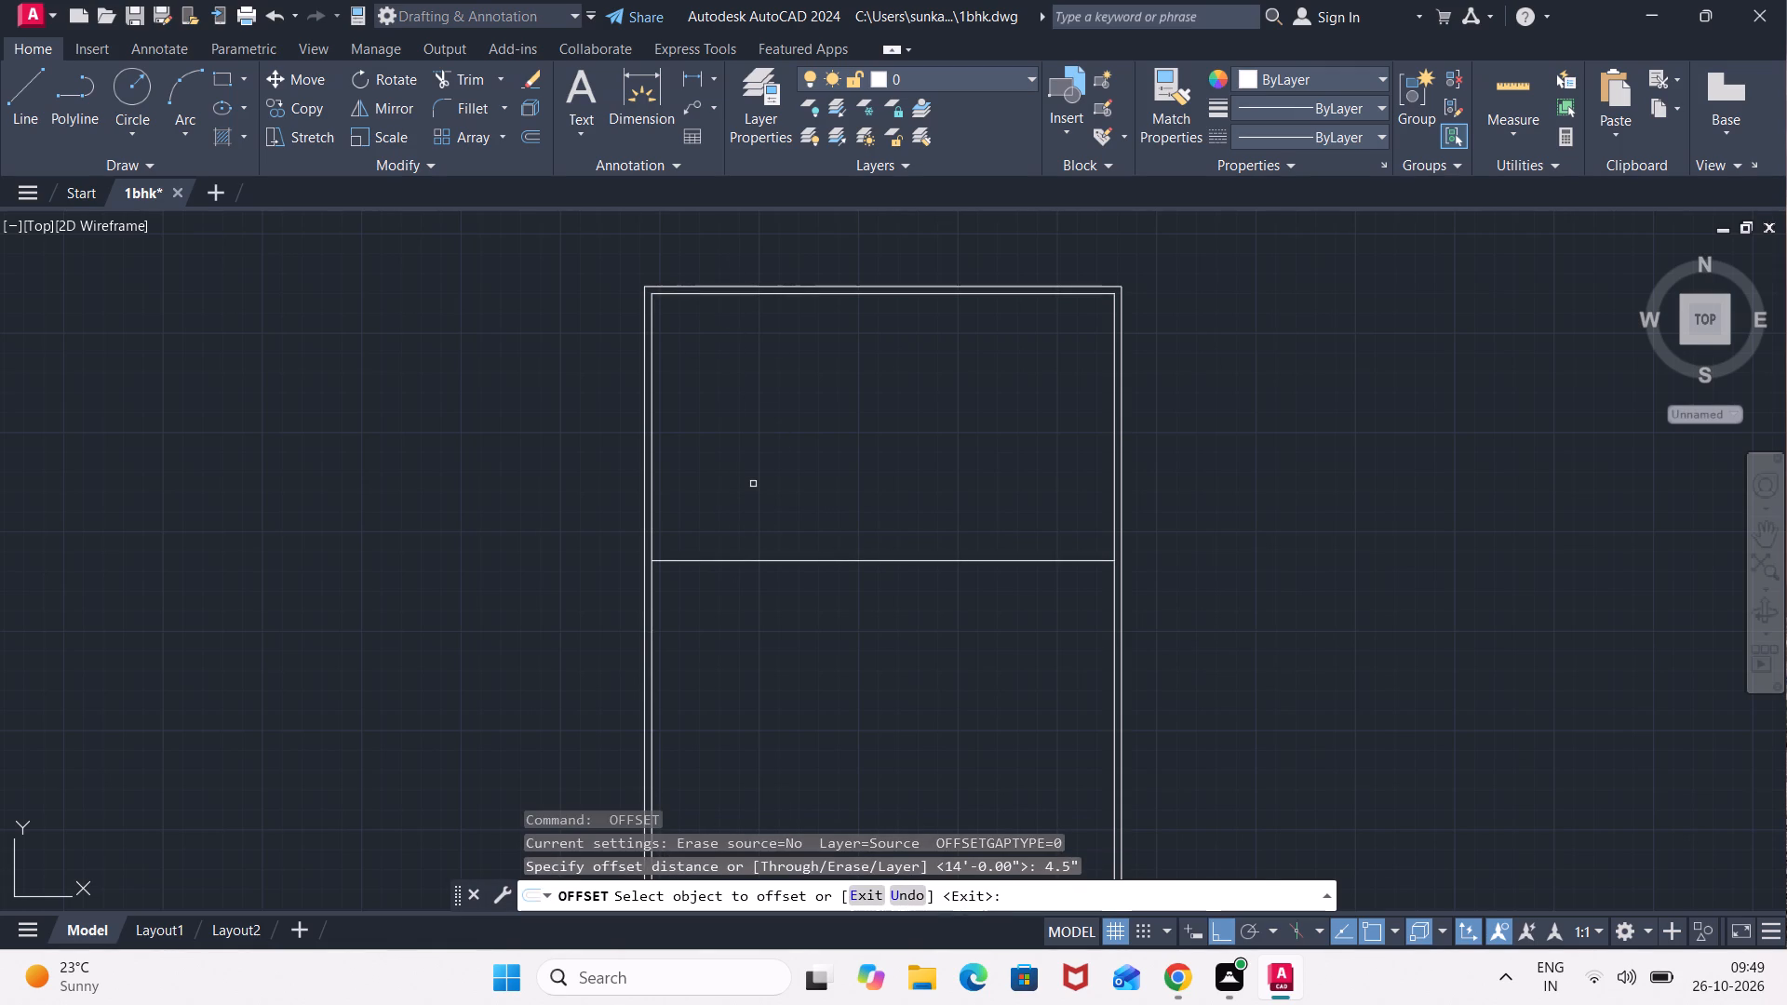
click(779, 559)
click(784, 637)
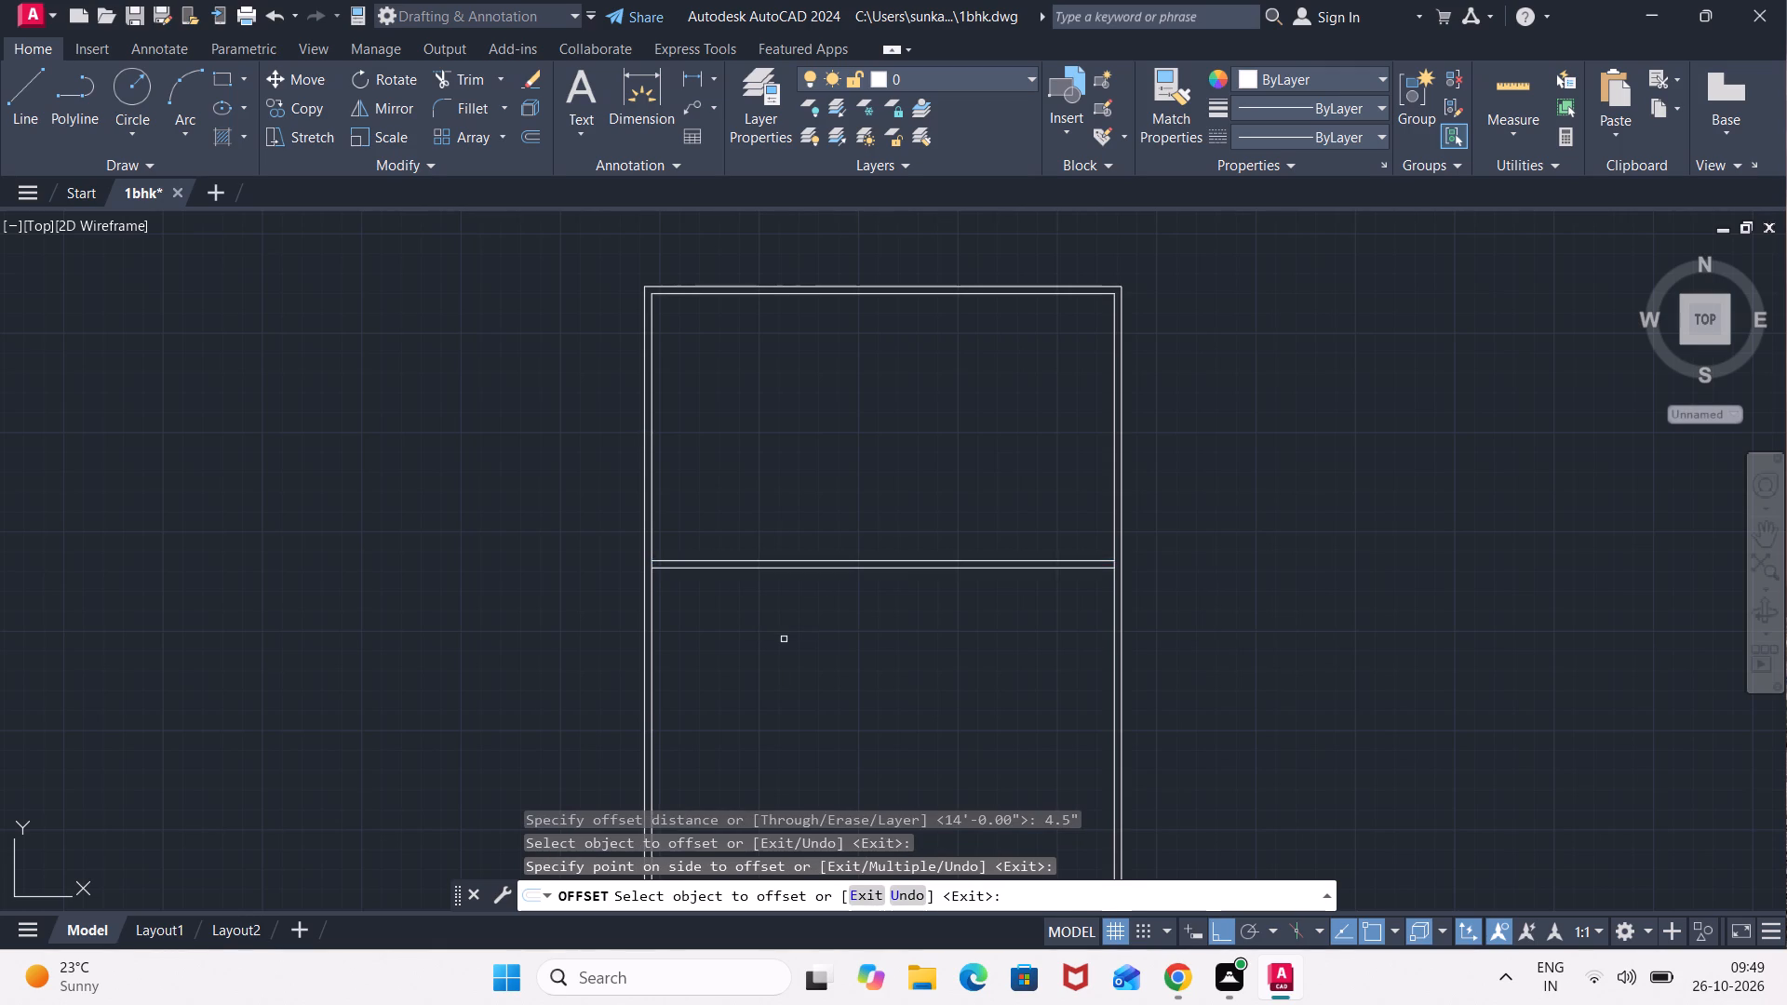
scroll(784, 639, down, 1)
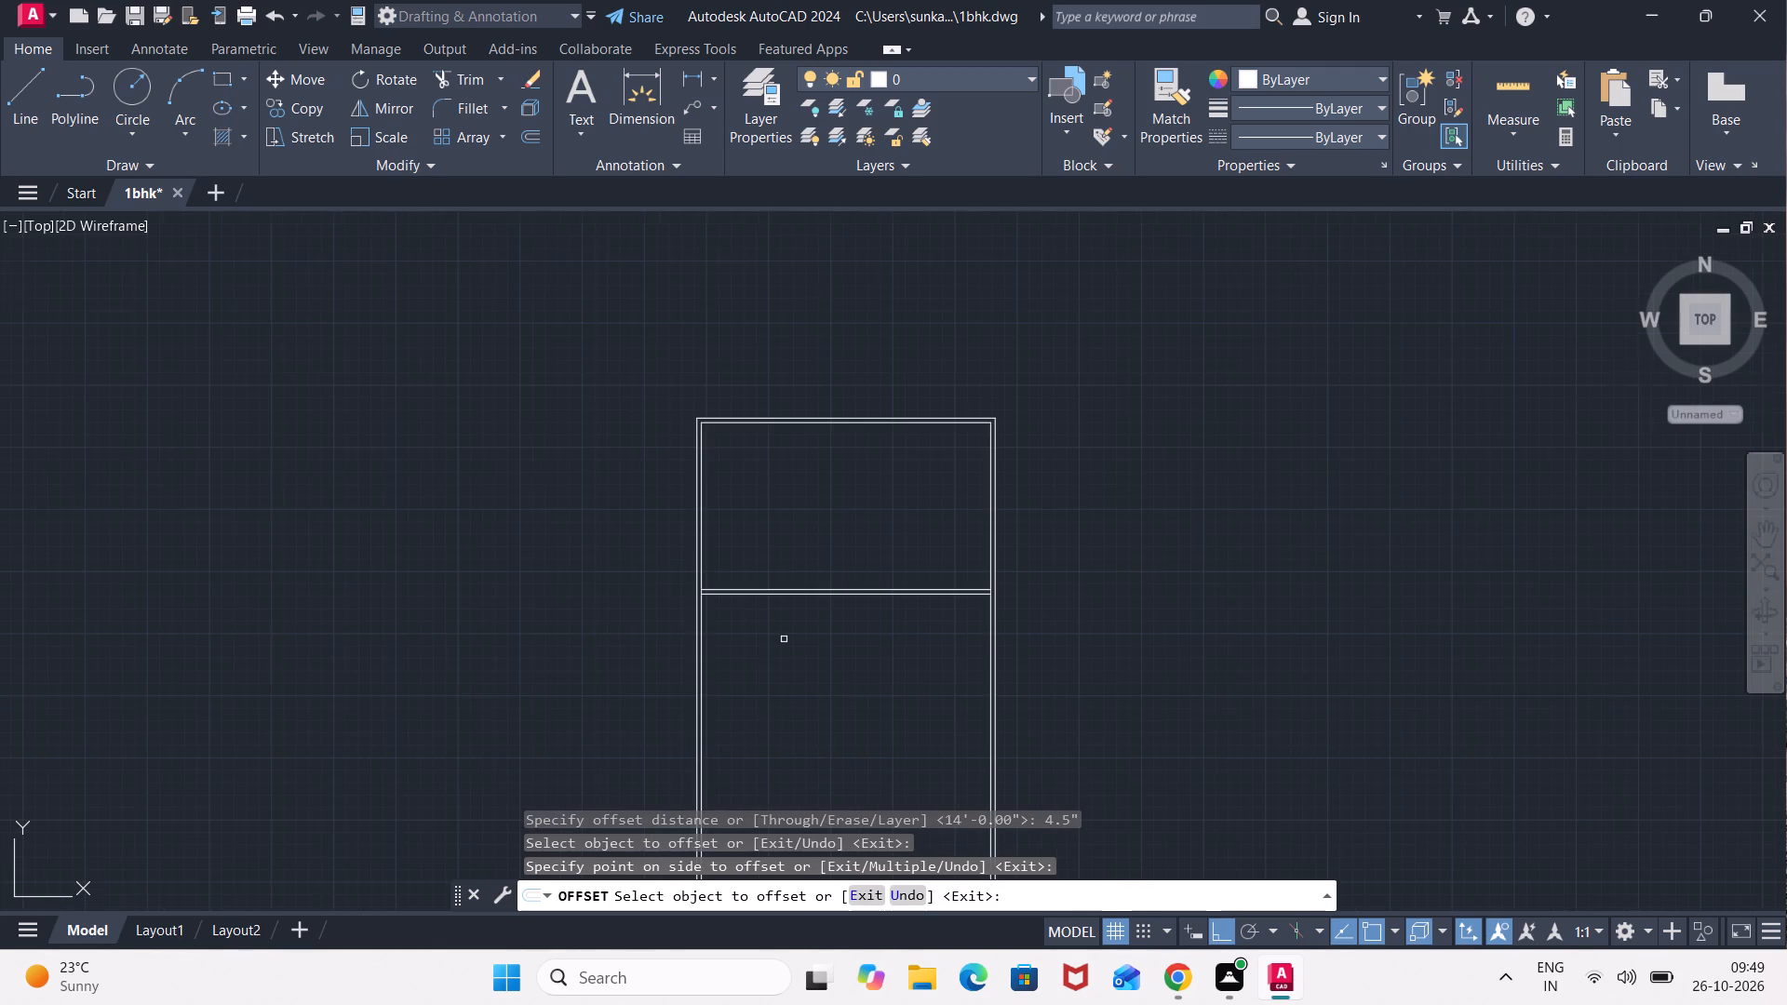
key(Escape)
Offset the inner line of the left outer wall 12' to the right.
key(o)
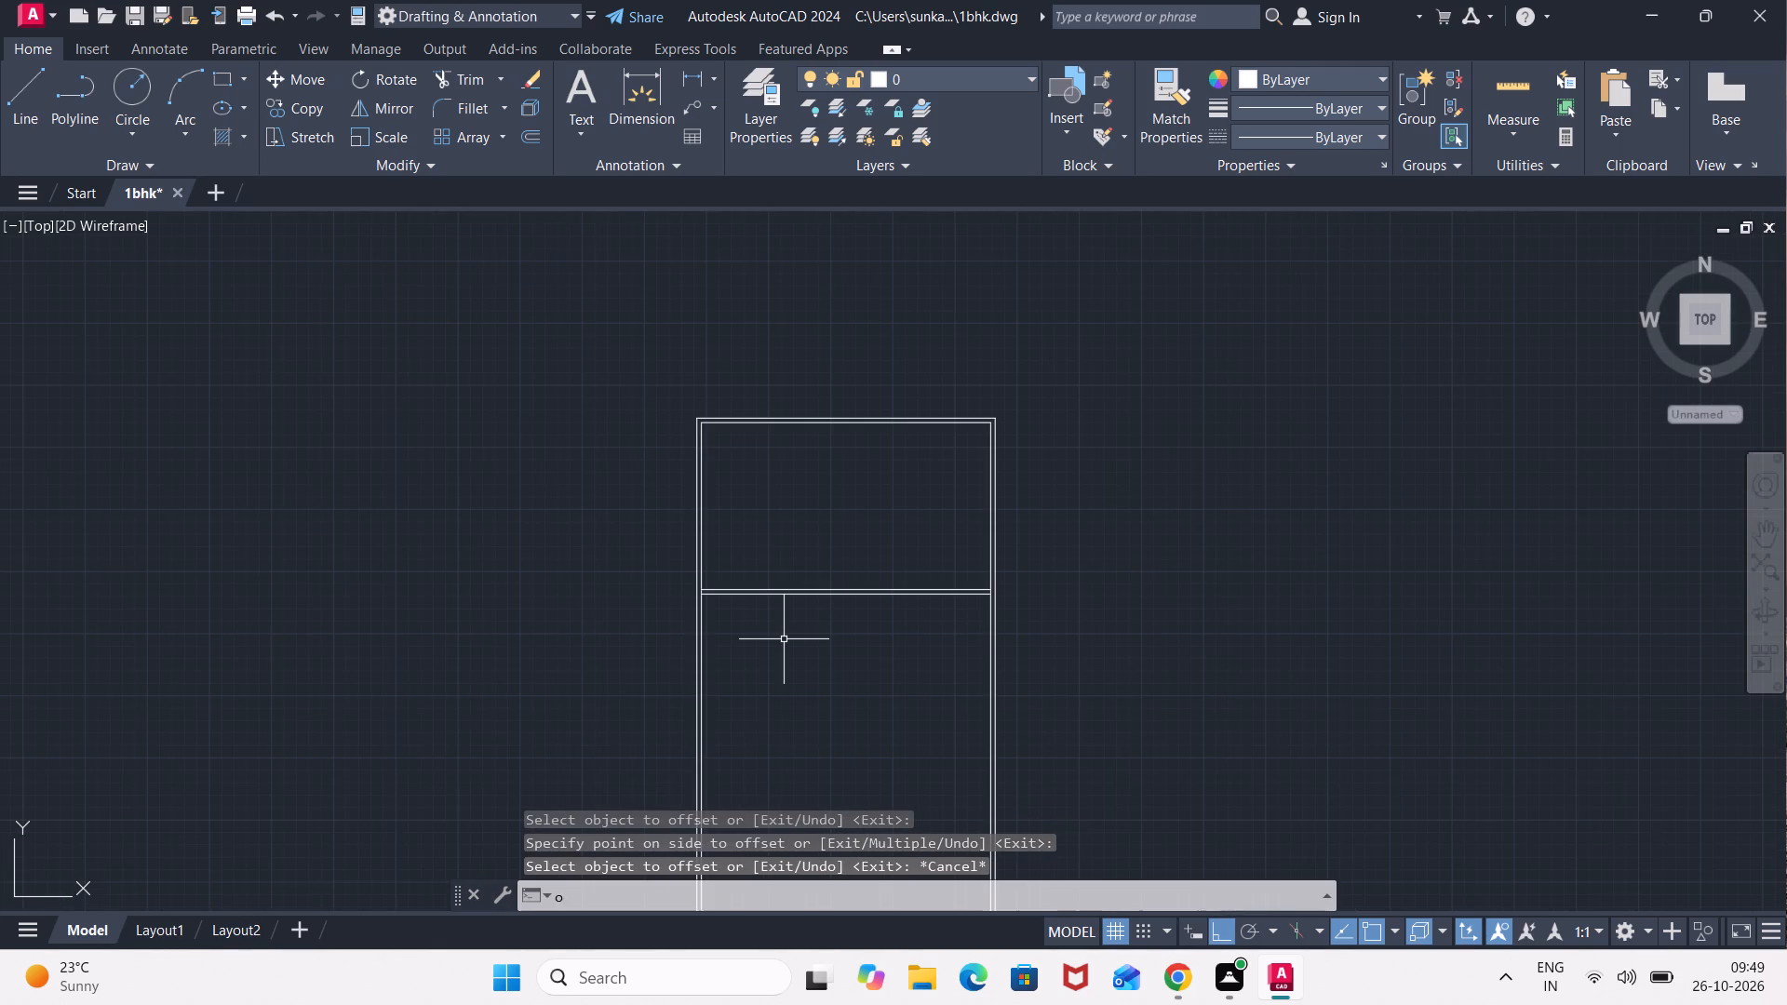
key(Return)
text(12')
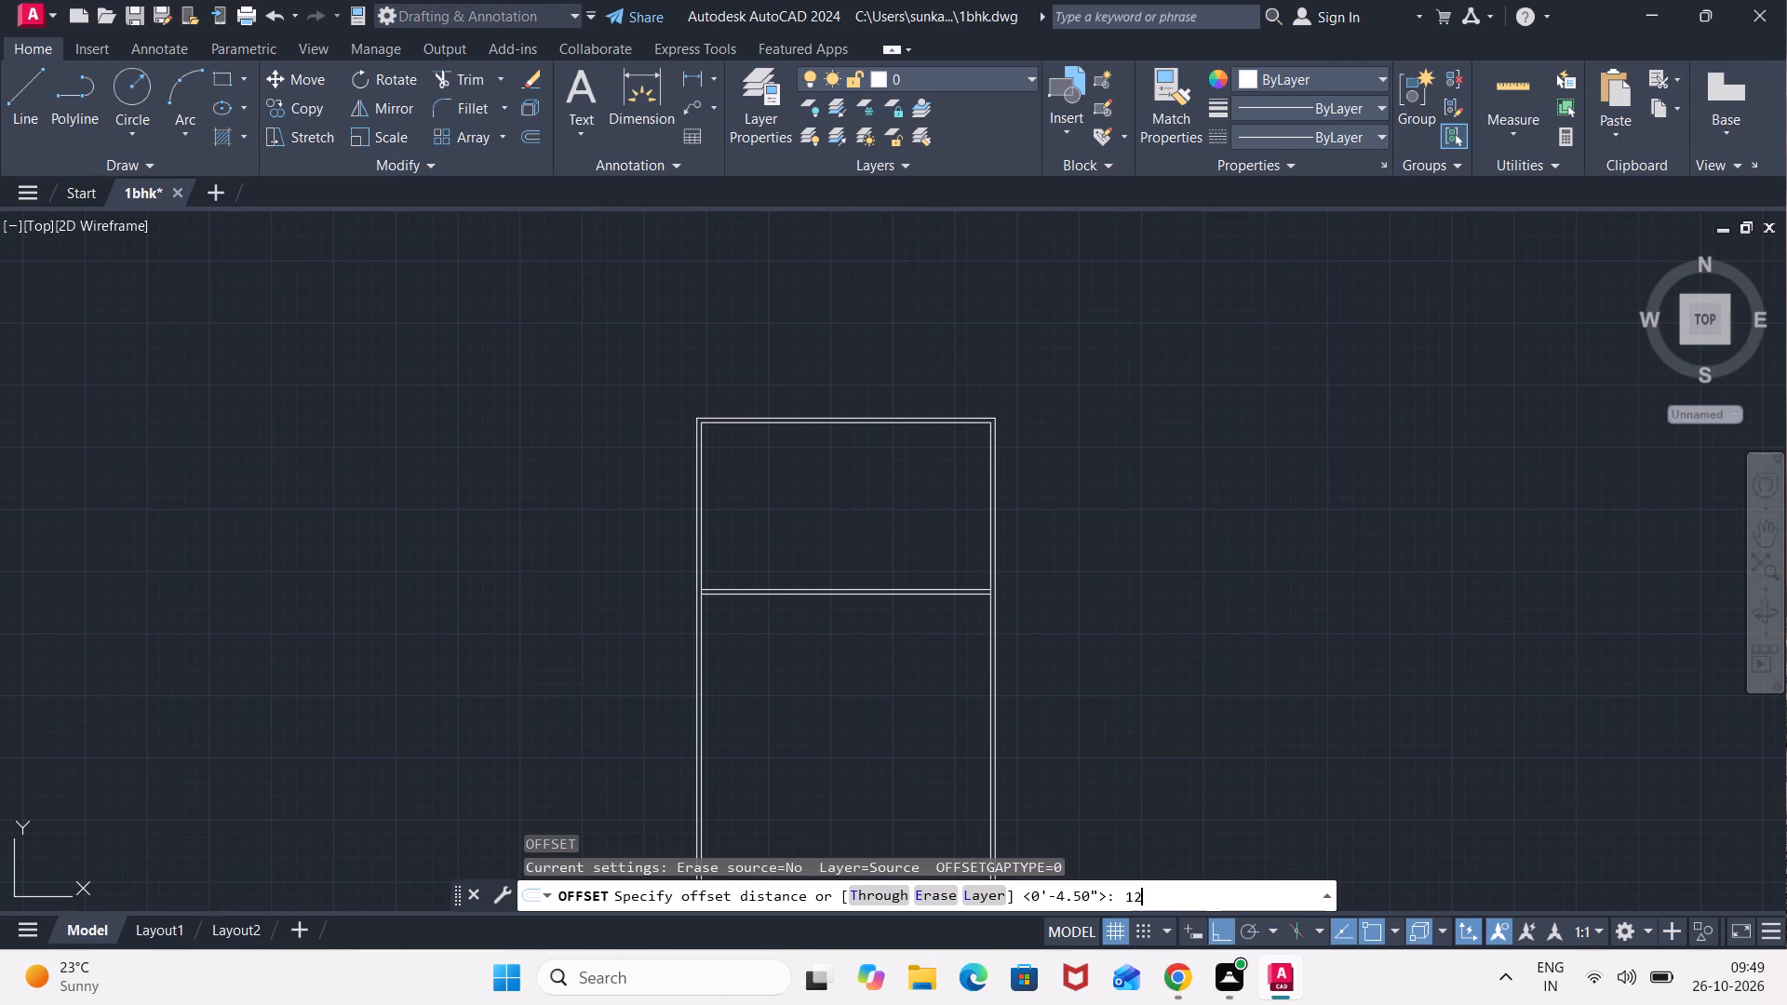
key(Return)
scroll(710, 563, up, 2)
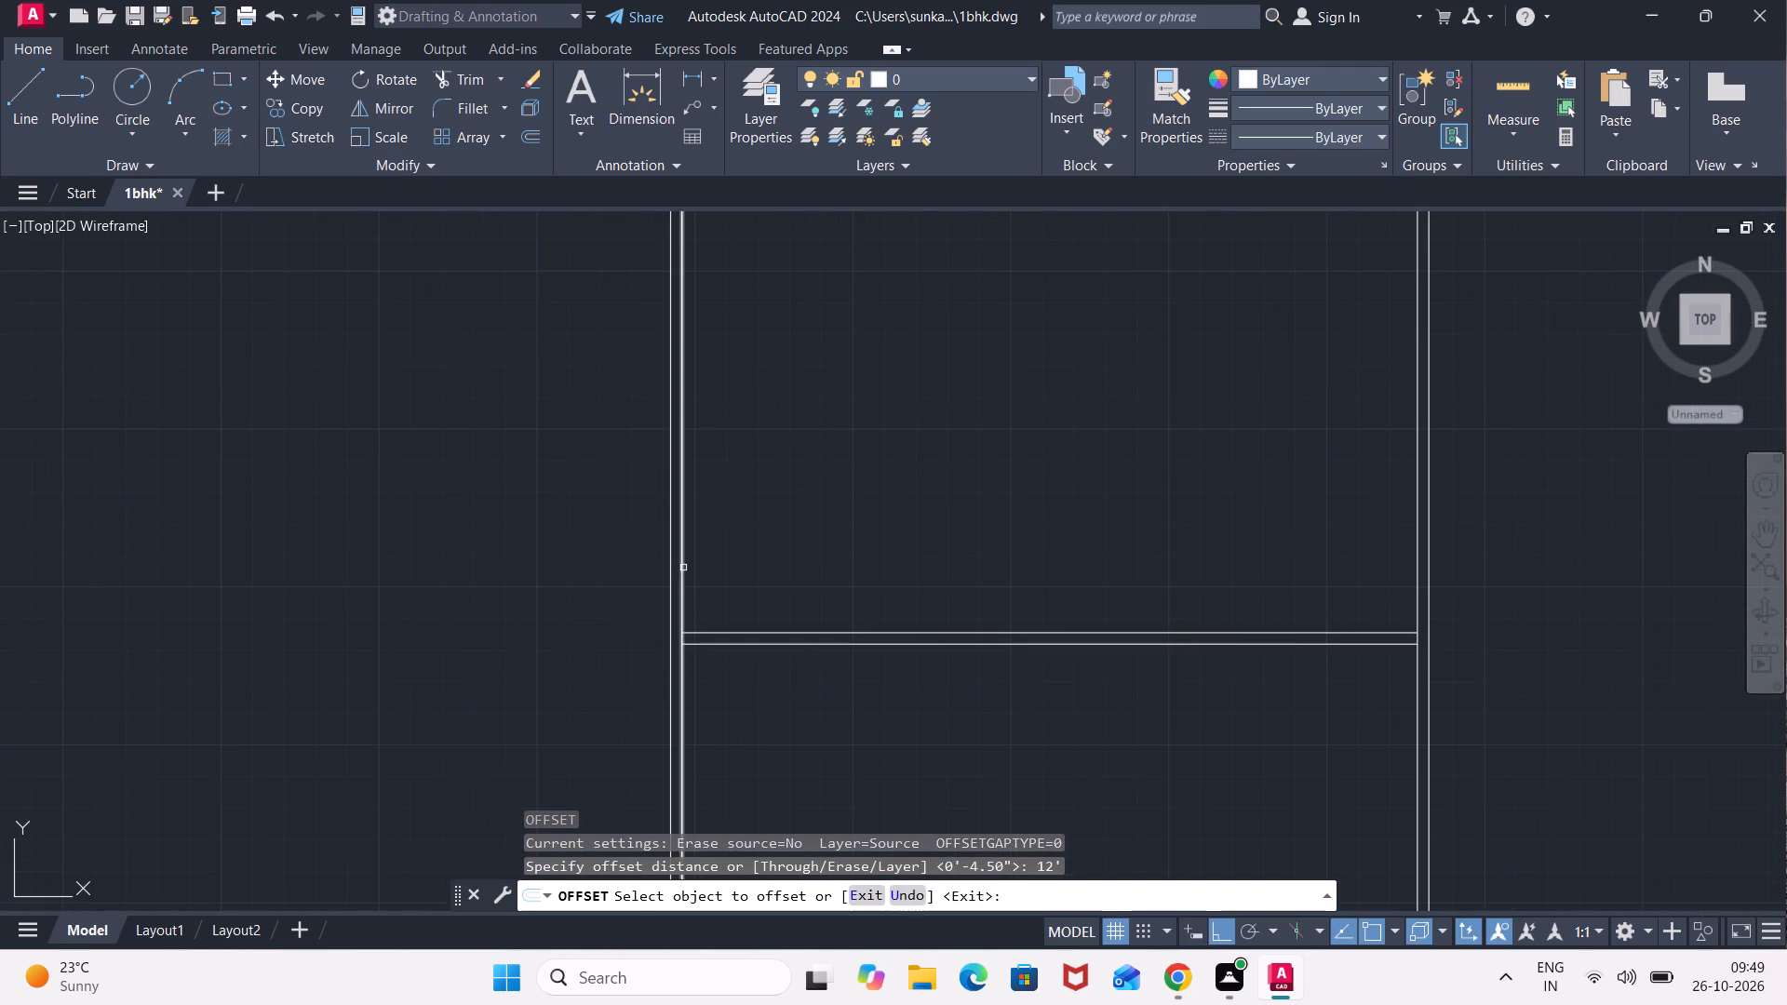
click(683, 568)
click(1116, 566)
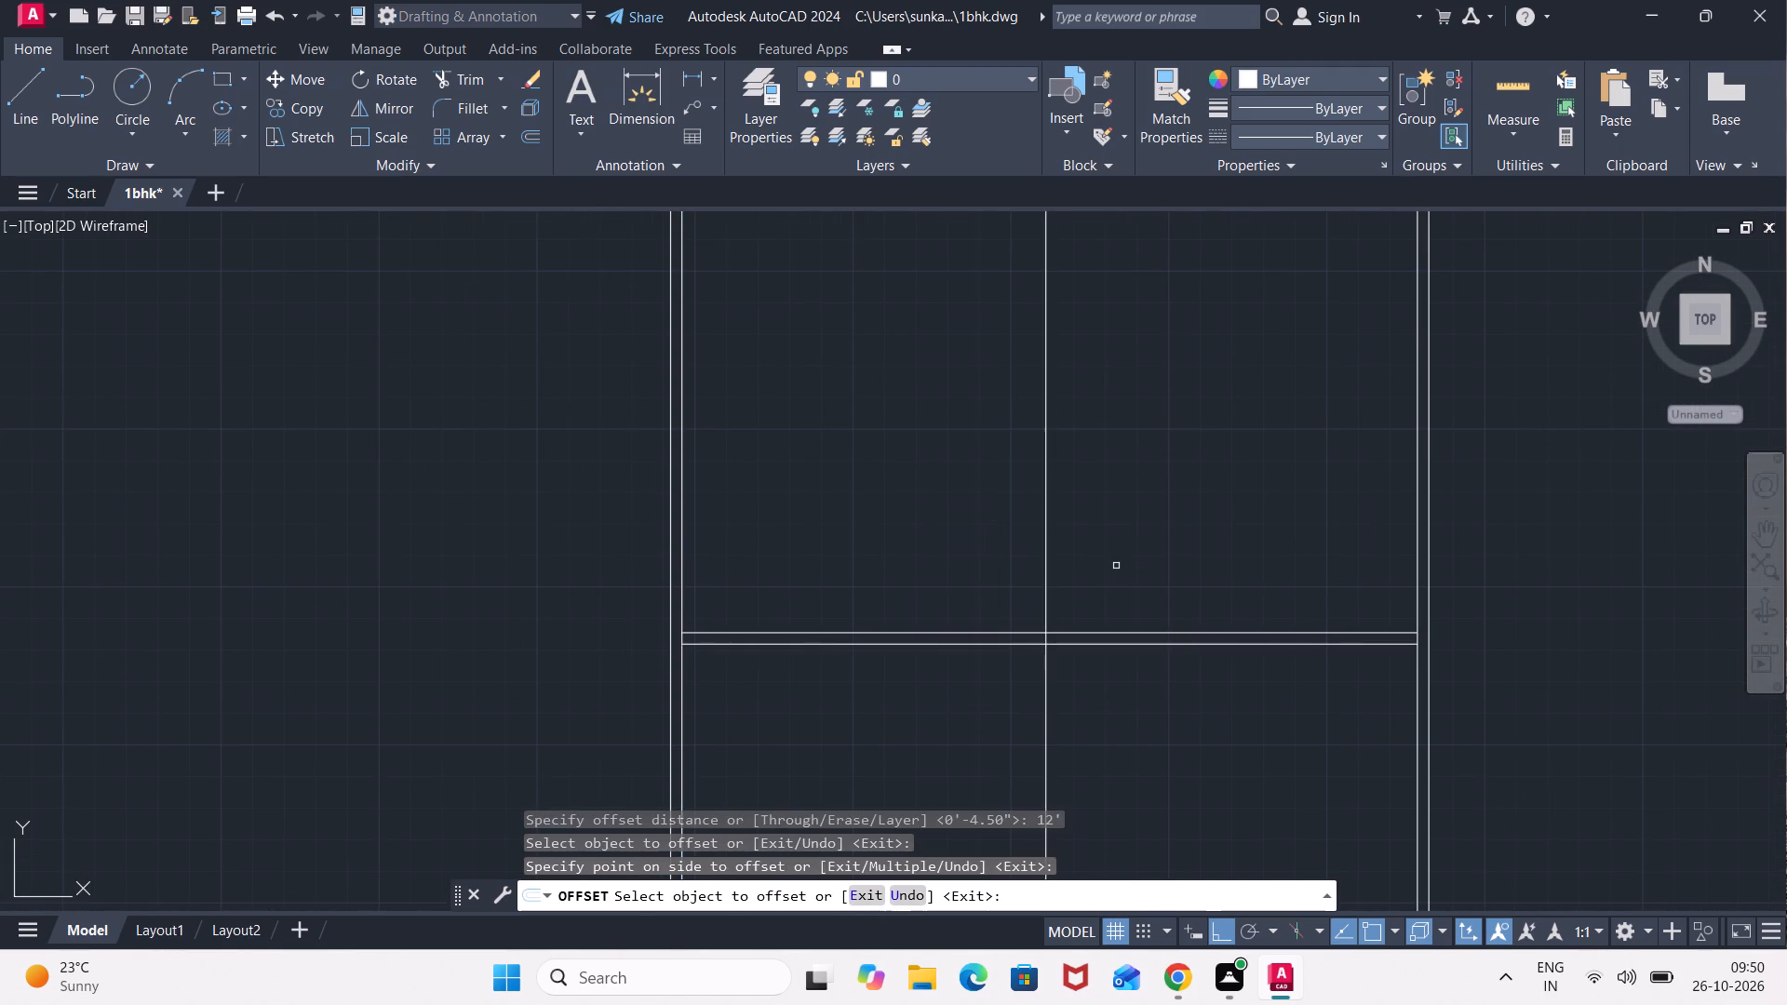
scroll(1116, 567, down, 3)
key(space)
Offset the new vertical interior line 4.5" to the right to form the wall thickness.
key(space)
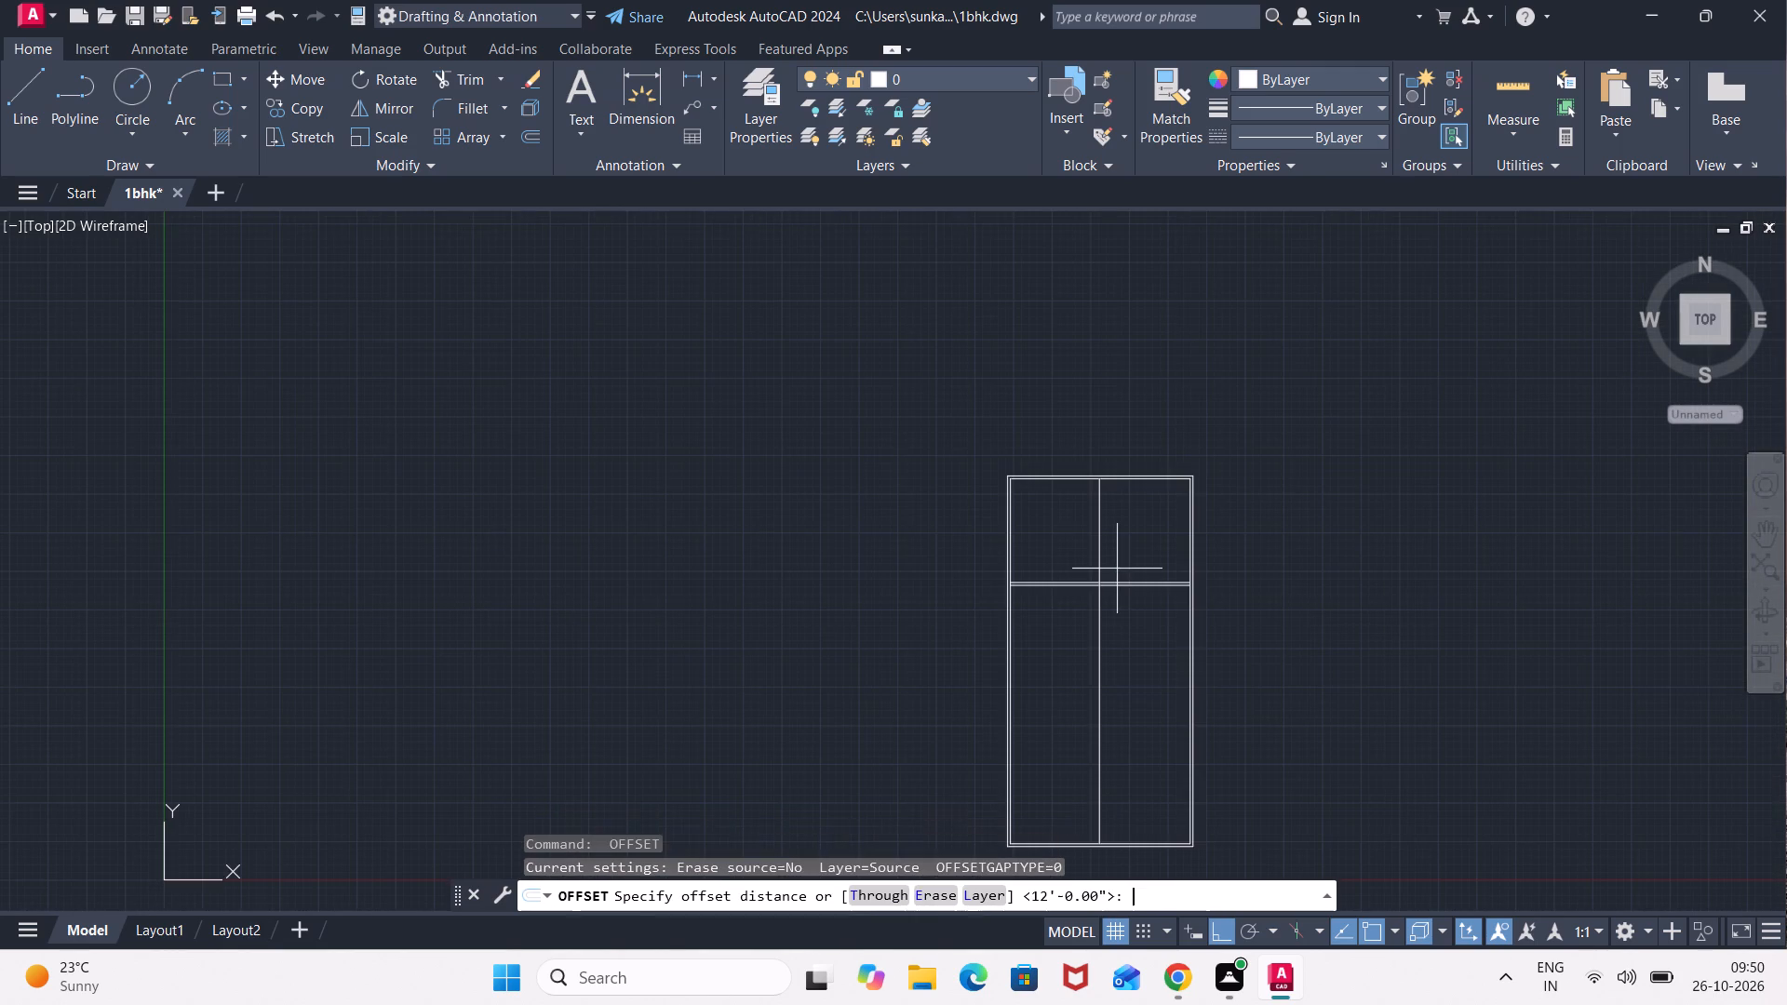
text(4.5")
key(Return)
scroll(1102, 549, up, 1)
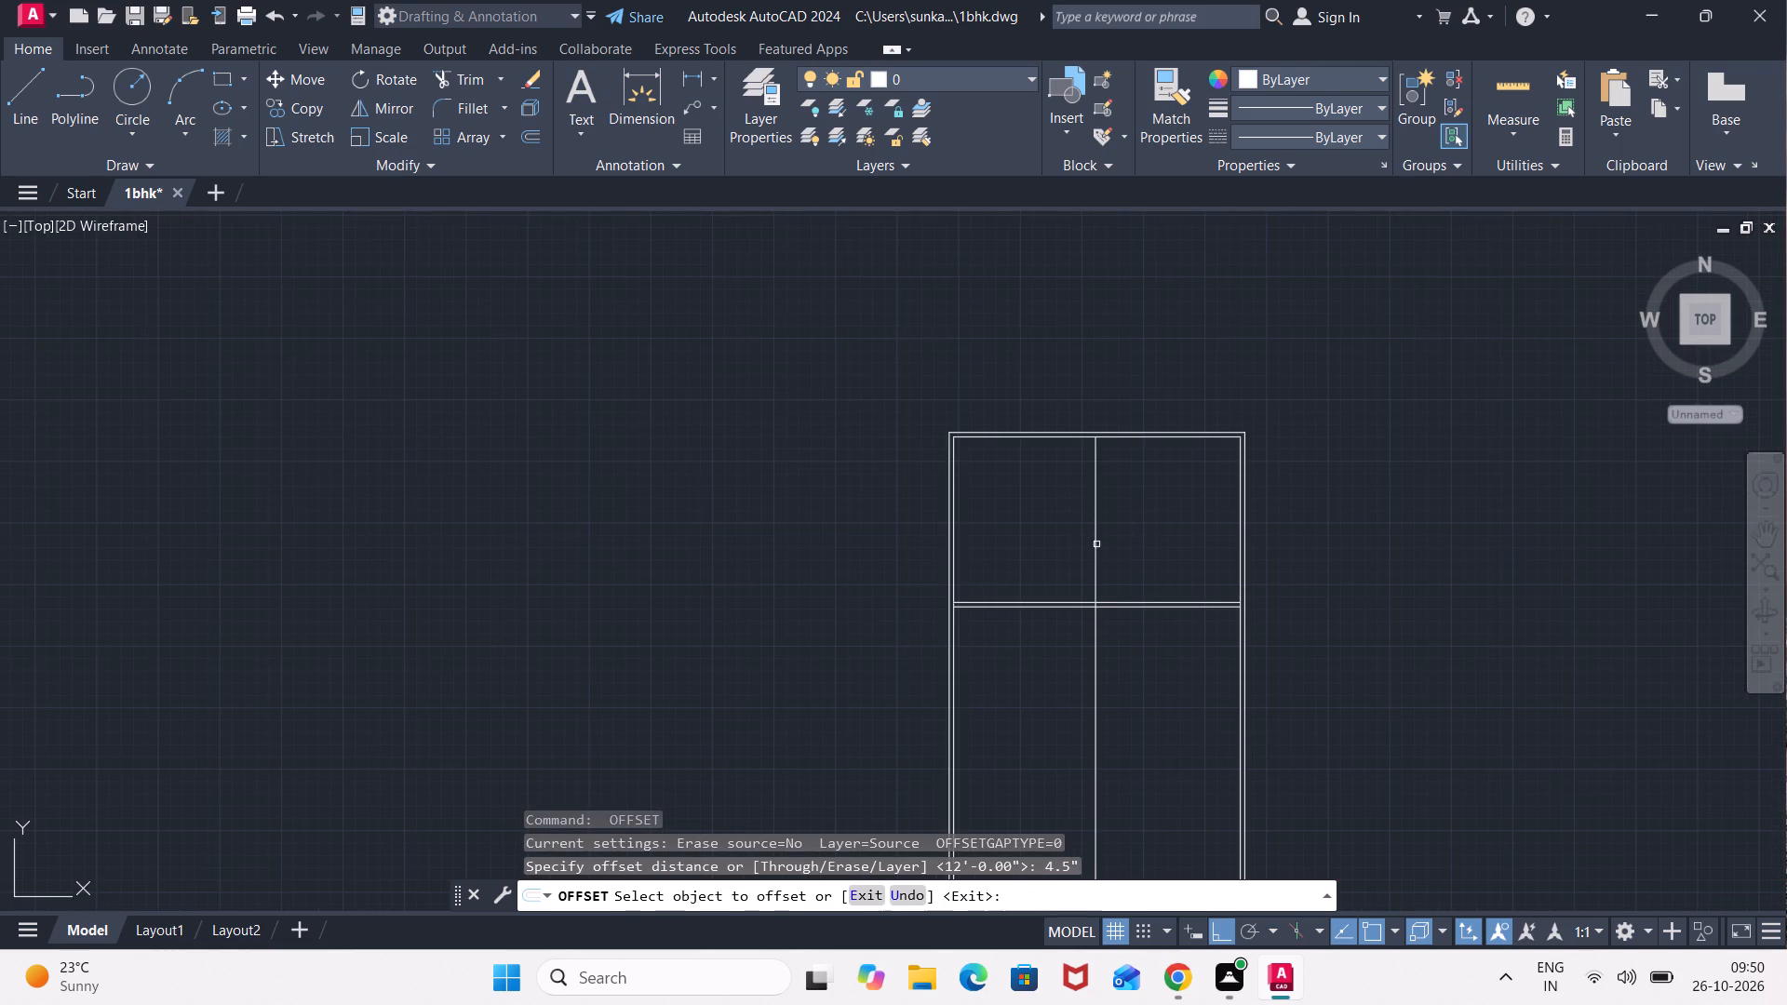
click(1098, 546)
click(1135, 540)
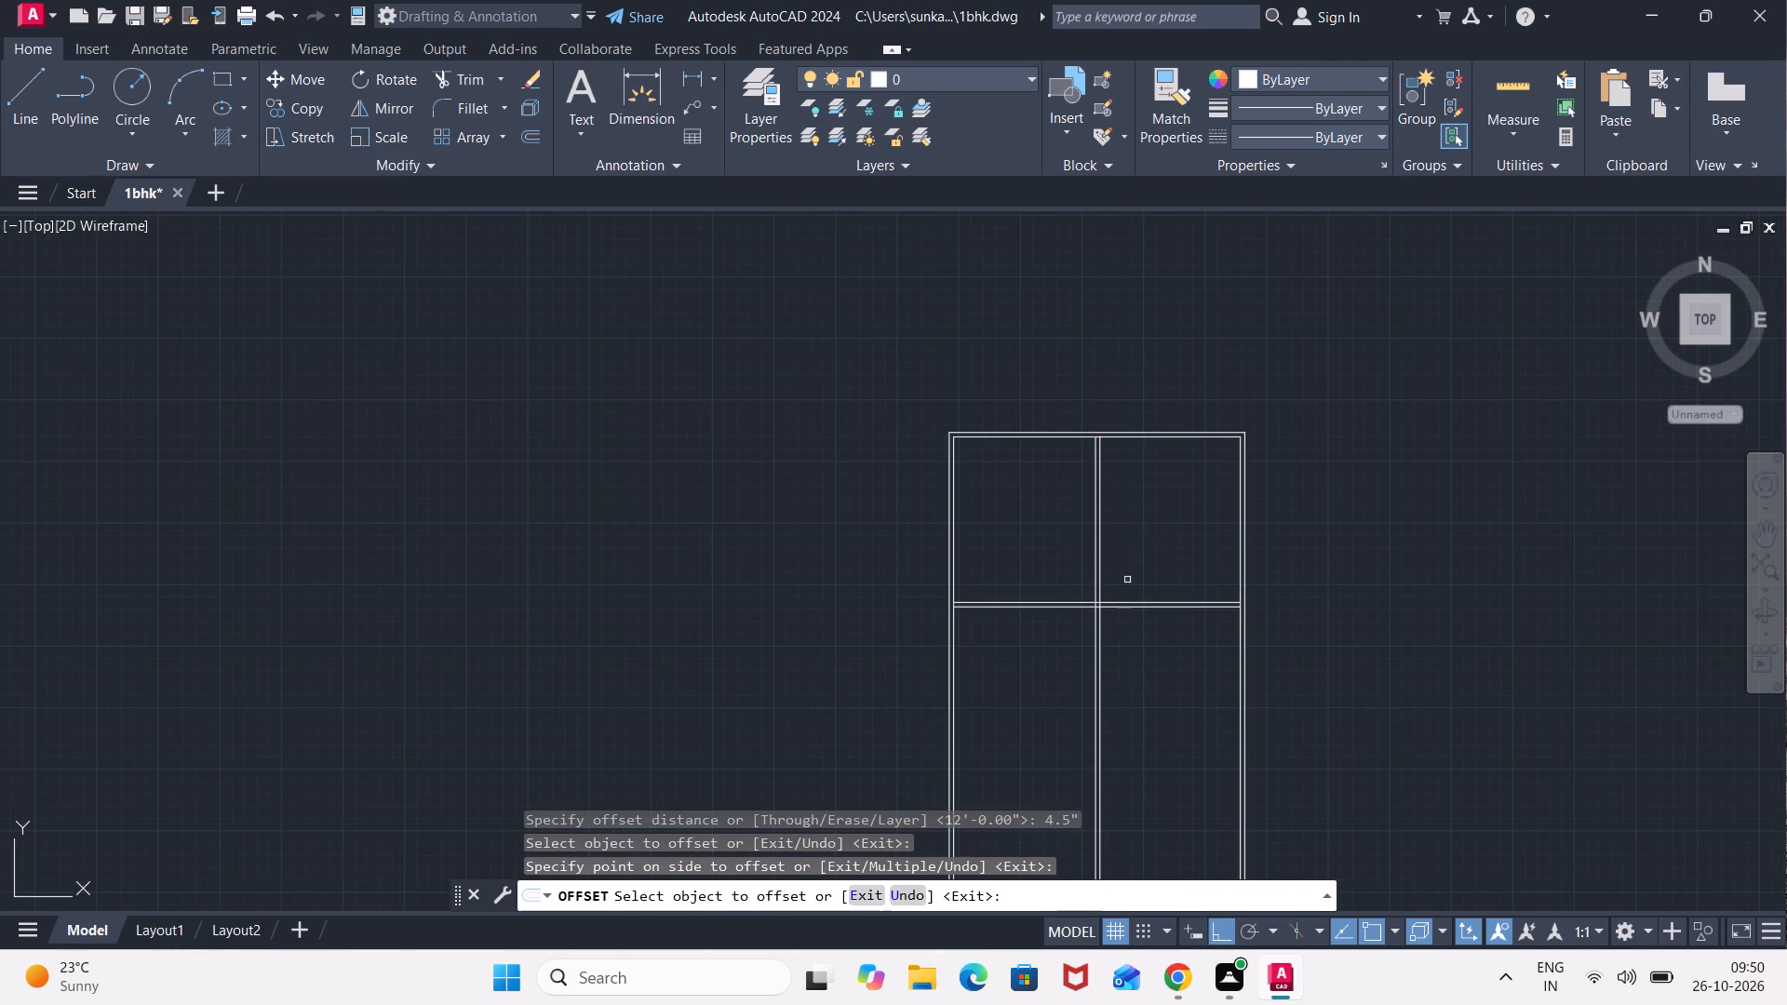
scroll(1133, 596, down, 1)
middle_drag(1132, 642, 1056, 541)
scroll(1073, 559, up, 3)
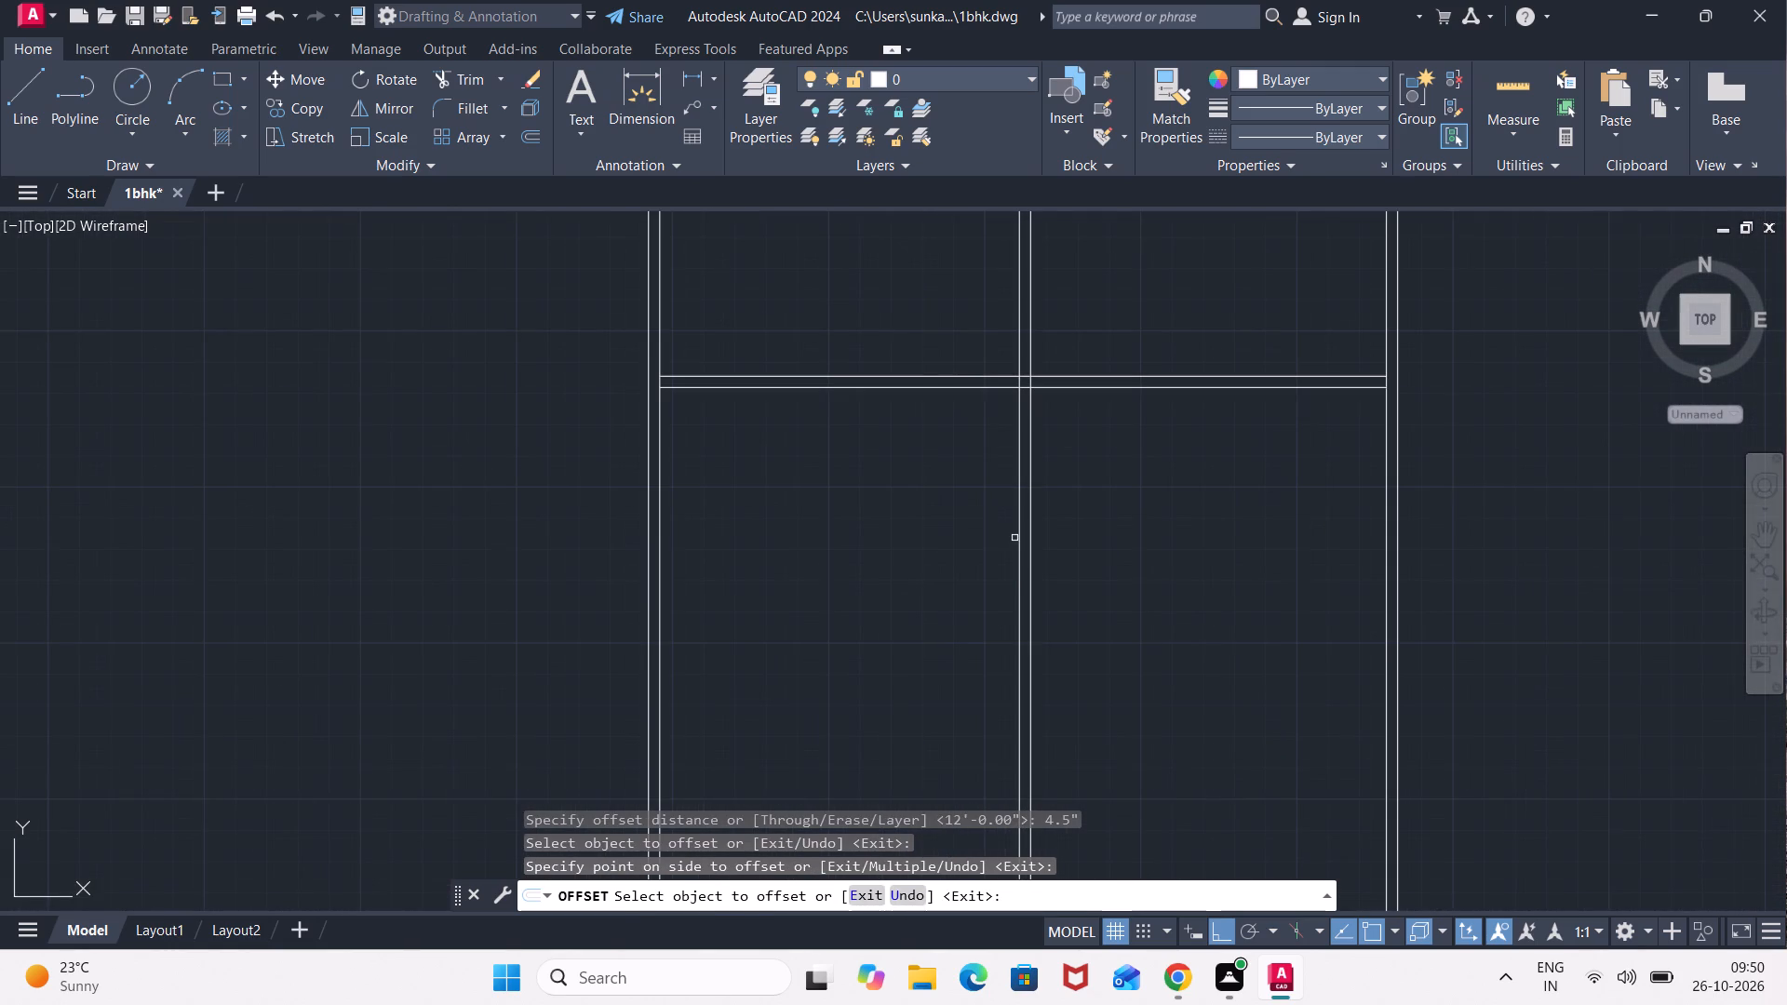
key(Escape)
Trim away both vertical interior wall lines below the horizontal interior wall.
text(tr)
key(Return)
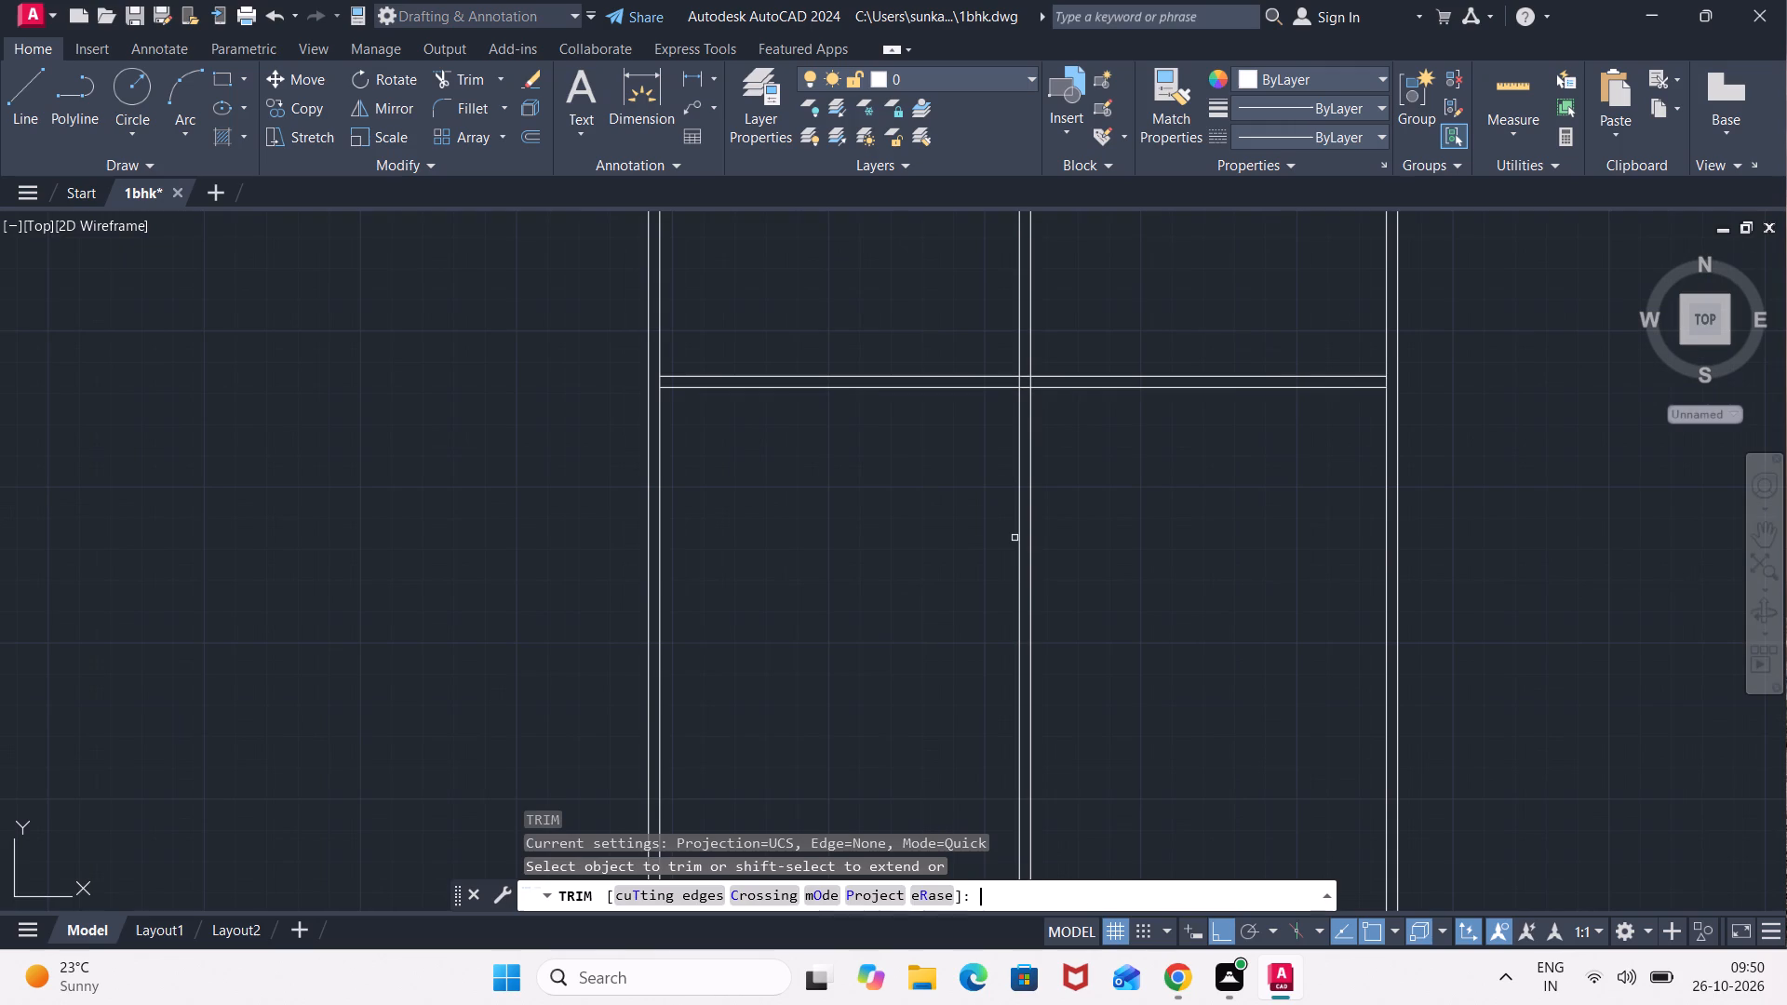
click(1086, 543)
click(962, 644)
scroll(992, 643, down, 3)
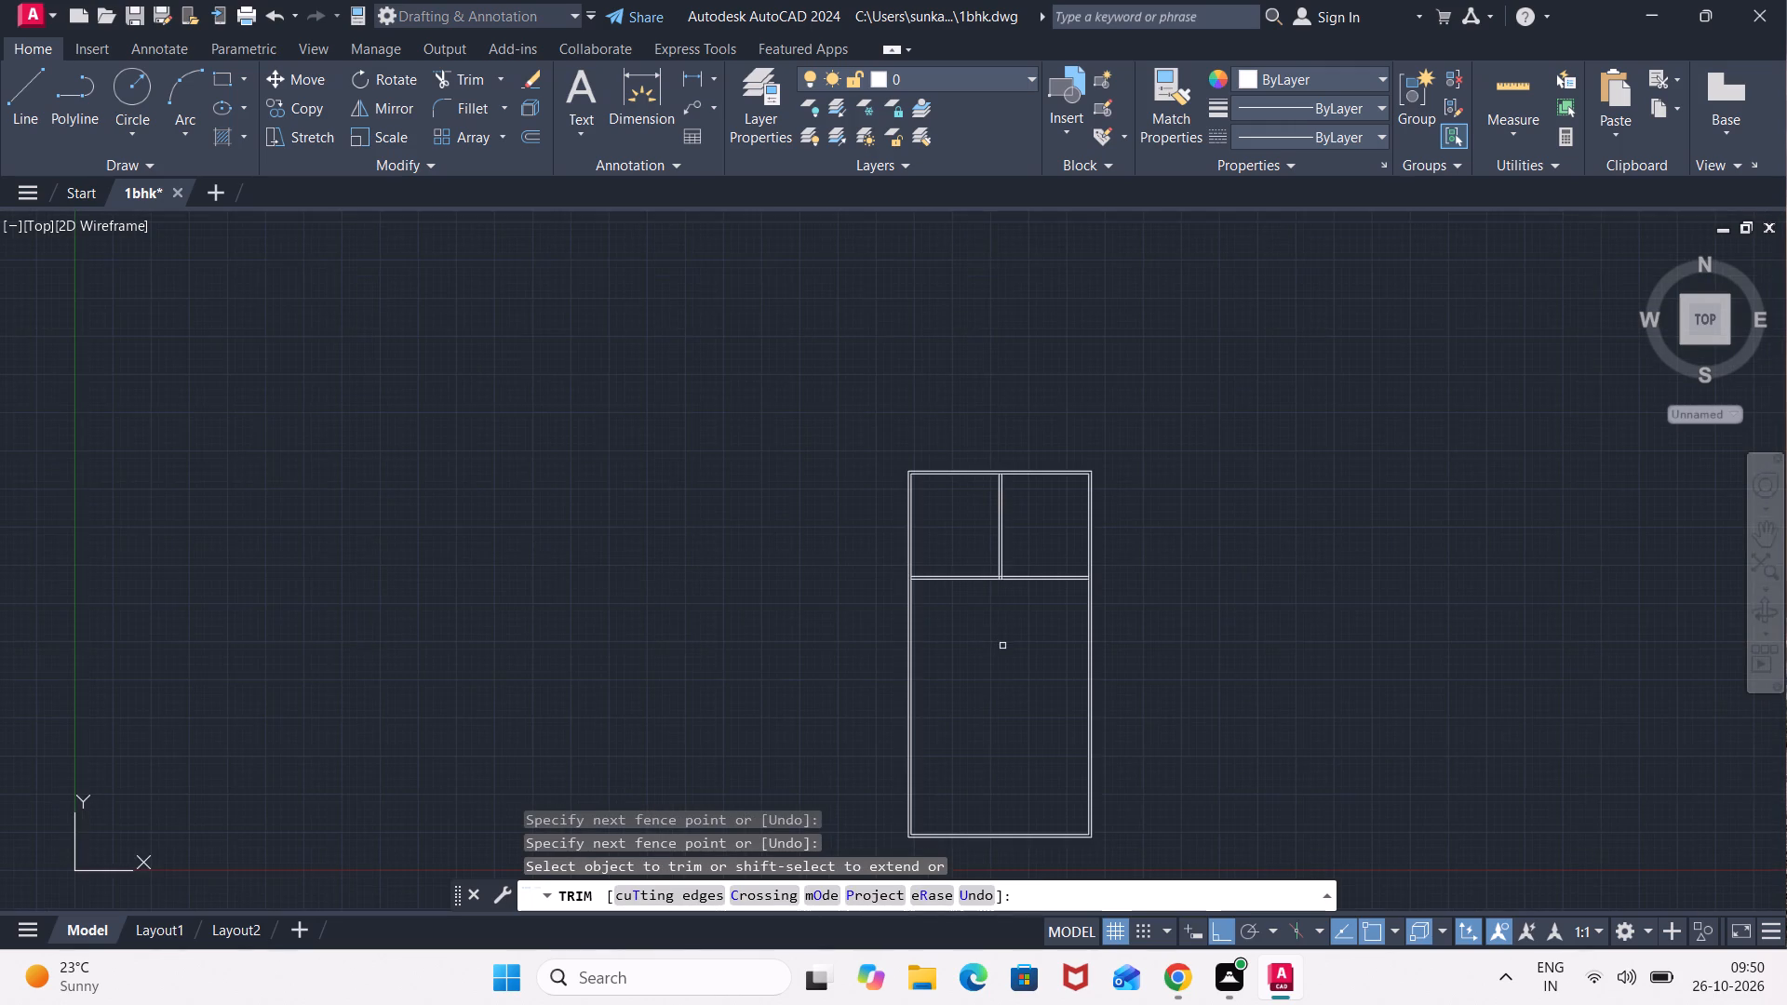
middle_drag(1003, 647, 987, 597)
scroll(998, 543, up, 3)
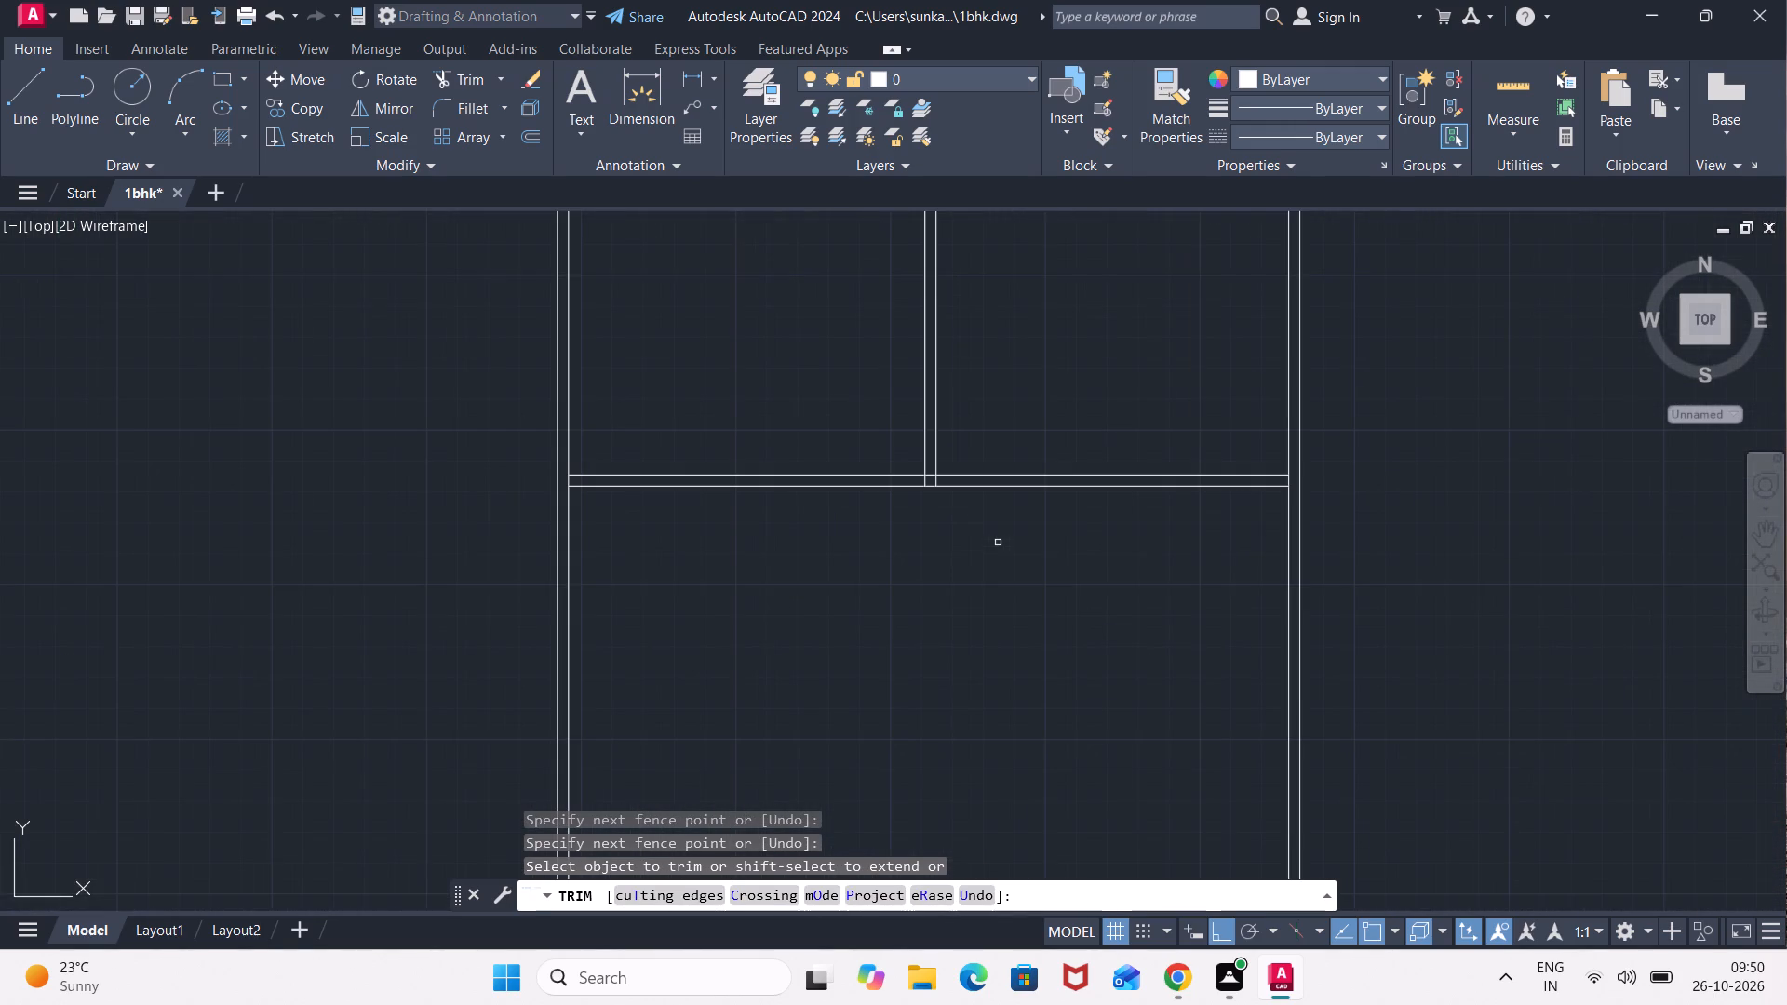
middle_drag(998, 541, 984, 698)
key(Escape)
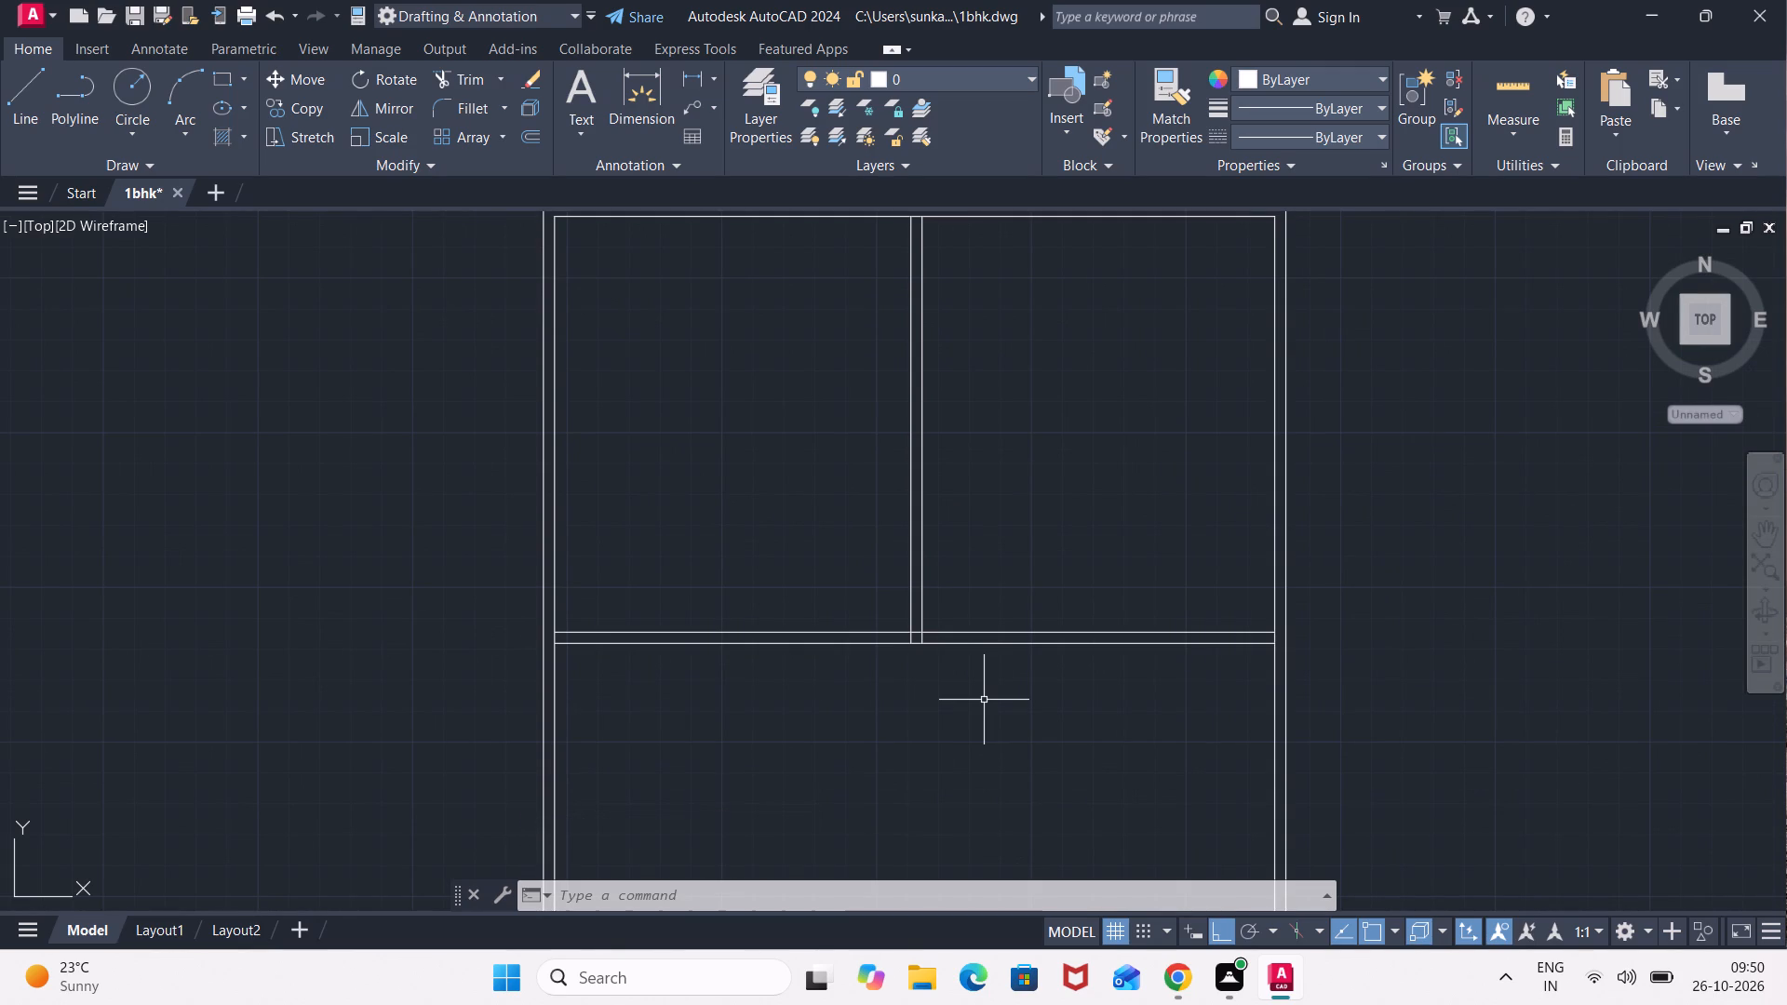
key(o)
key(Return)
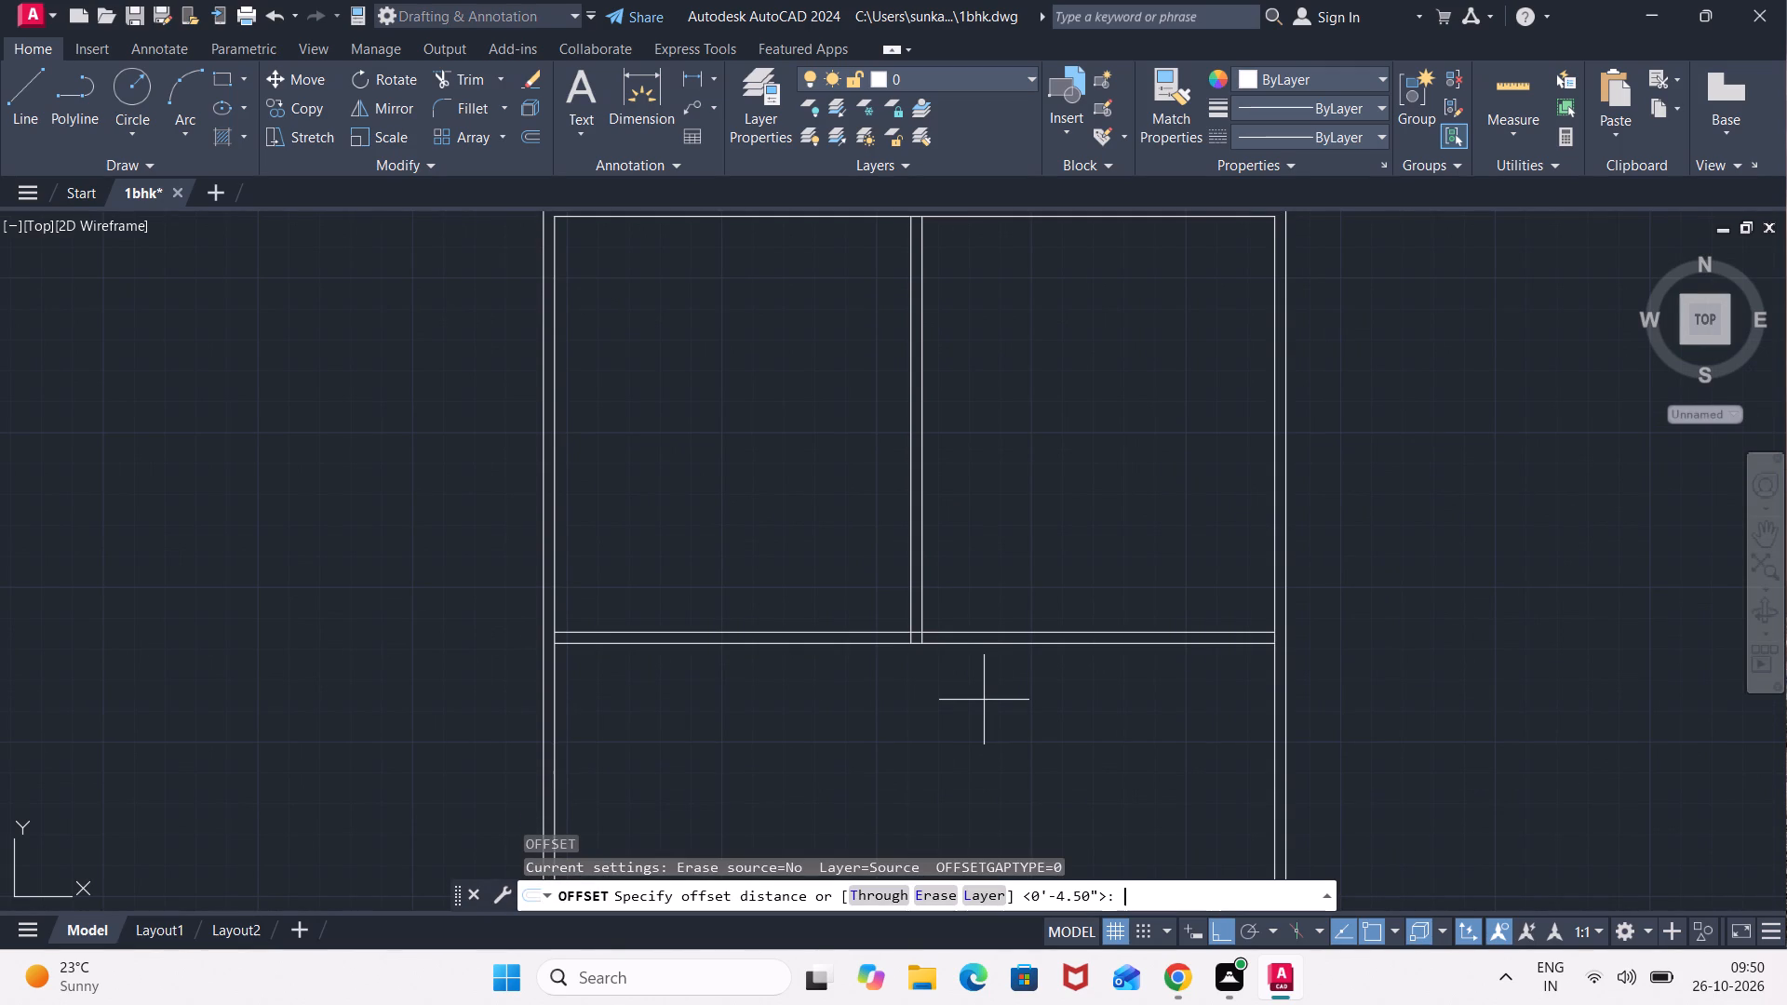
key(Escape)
Trim the inner line of the right outer wall between the two lines of the horizontal interior wall.
text(tr)
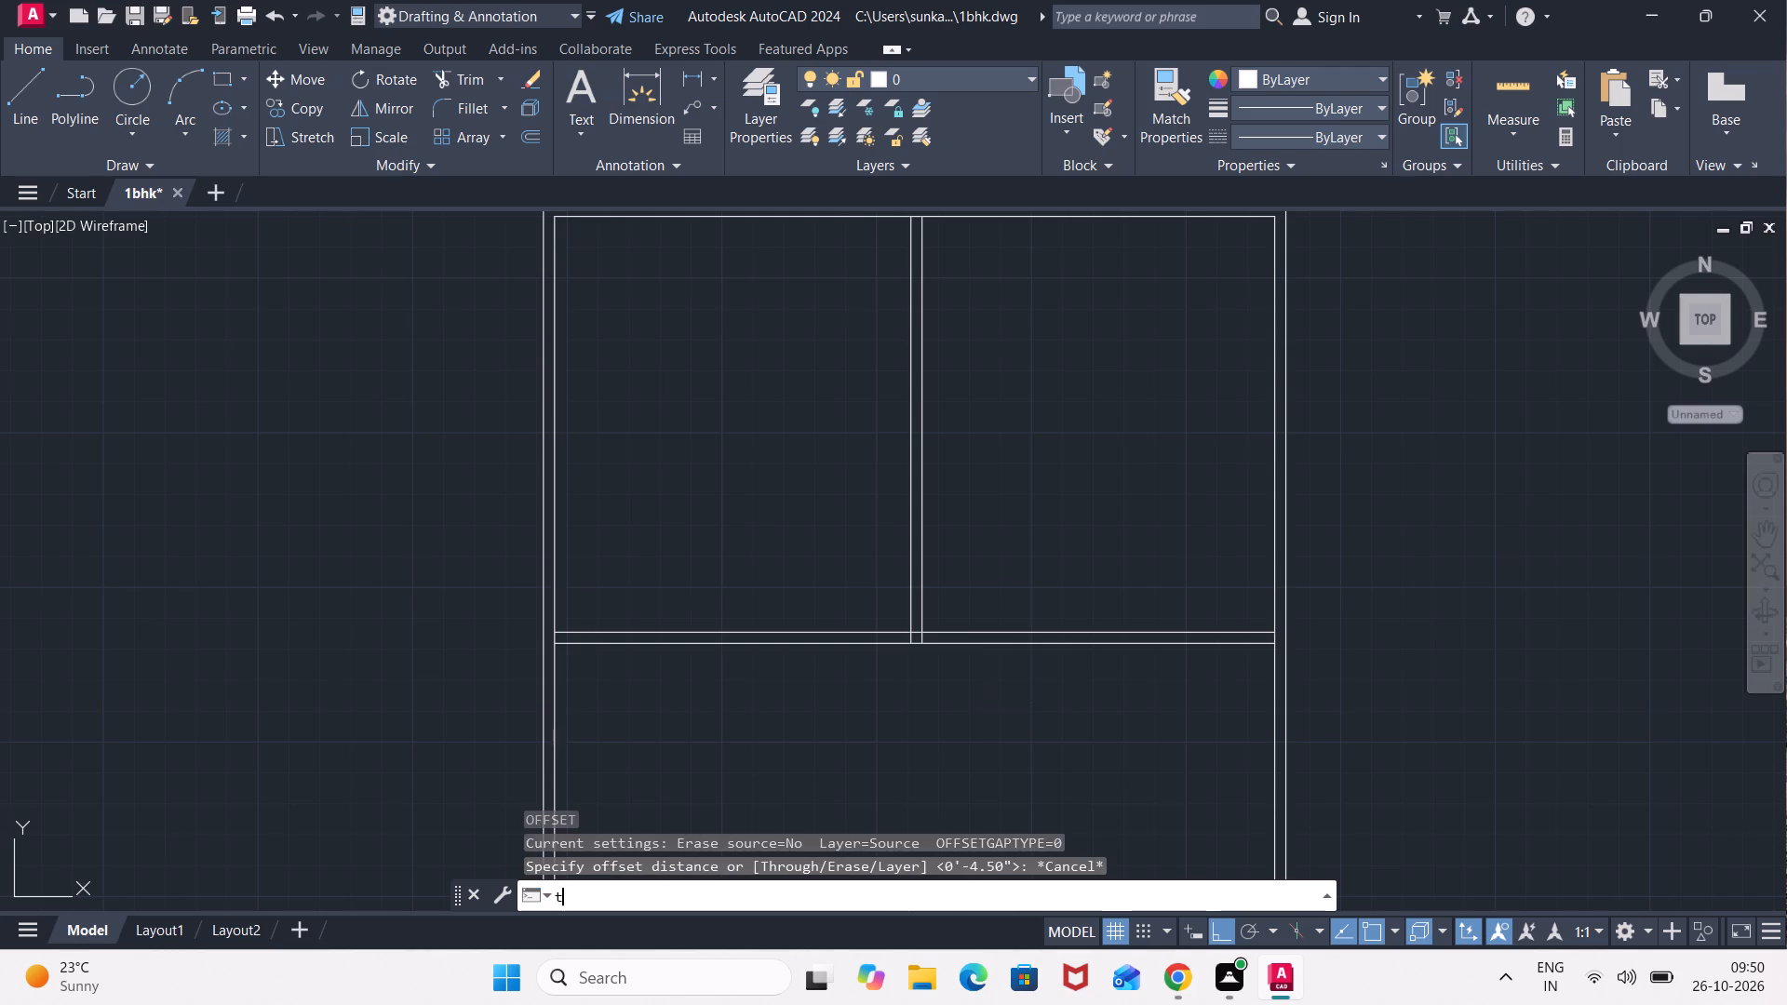
key(Return)
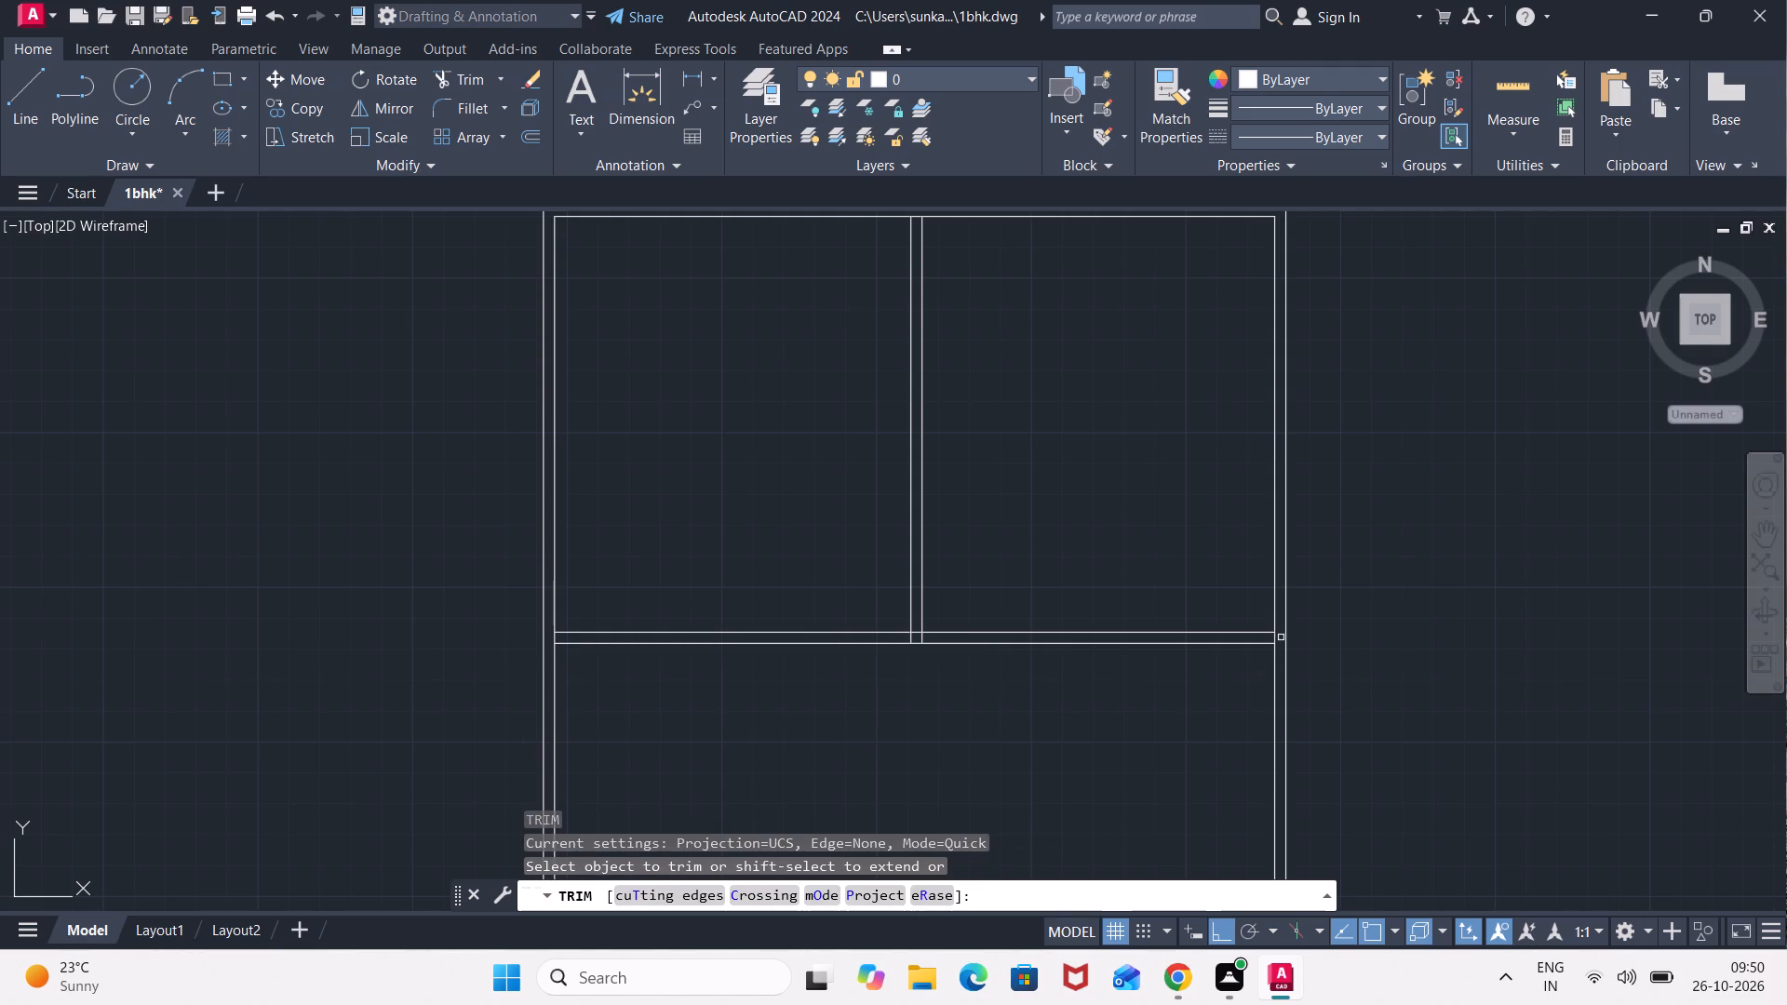
click(1273, 637)
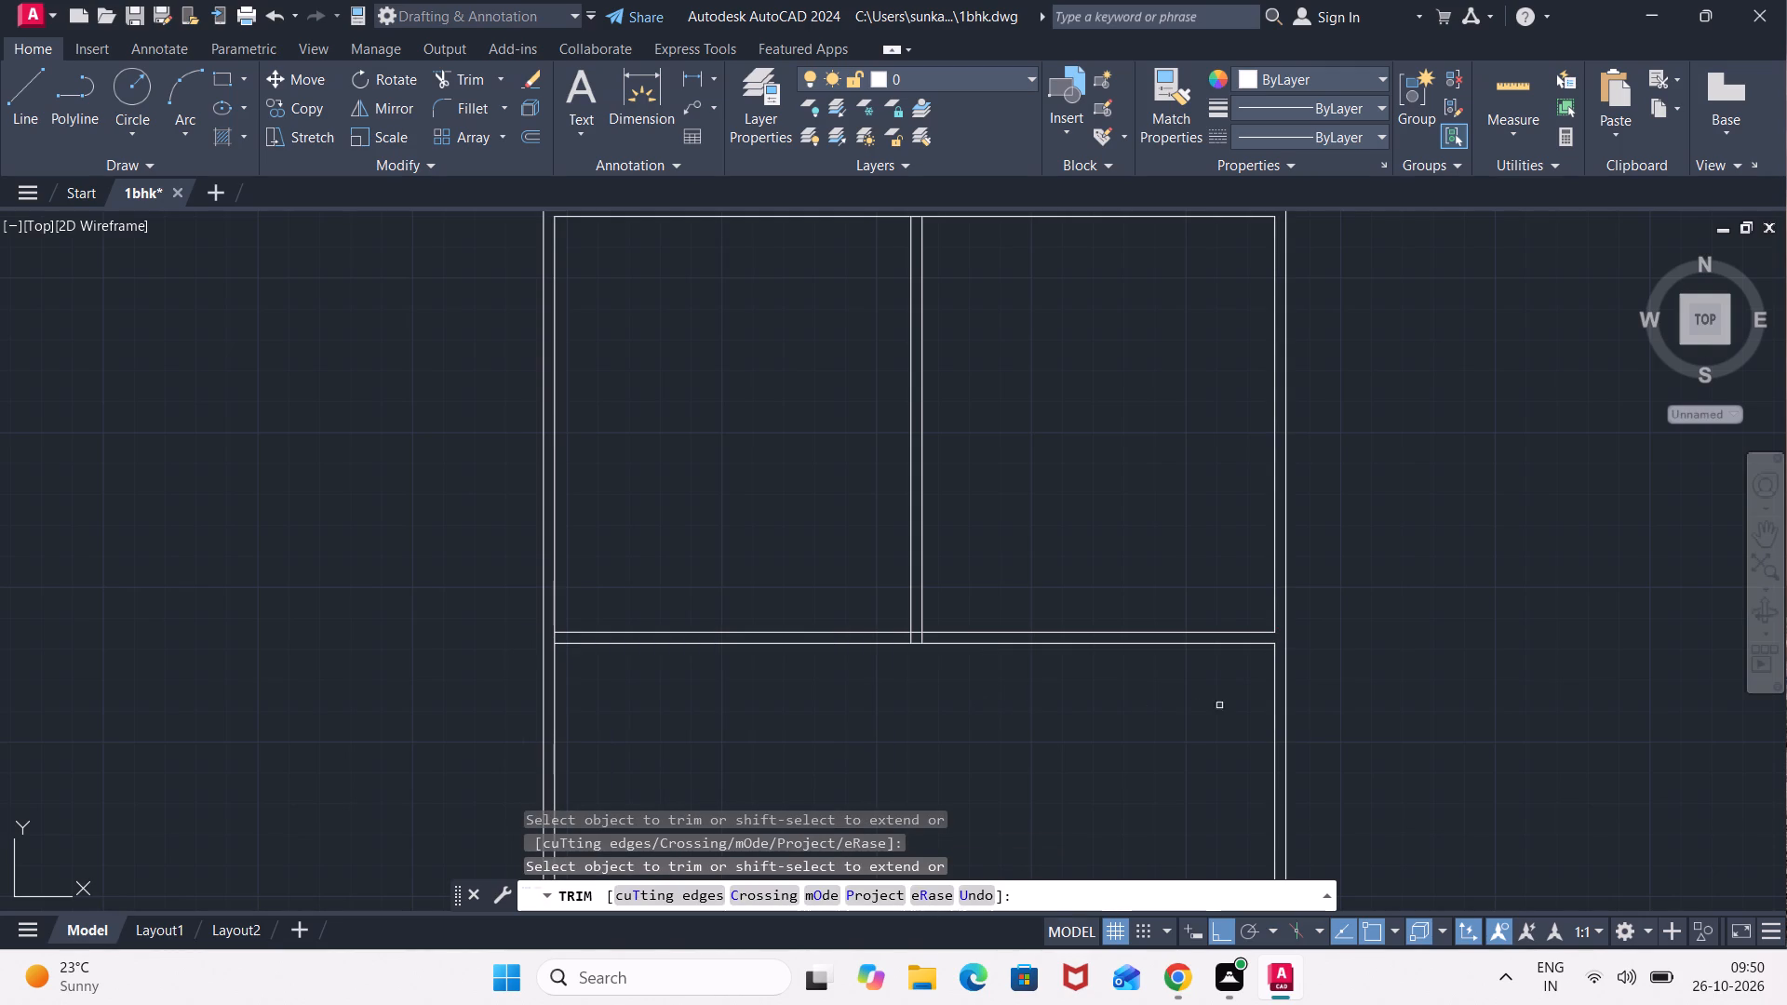
key(Escape)
Offset the inner line of the right outer wall 3'6" to the left, above the horizontal interior wall.
key(o)
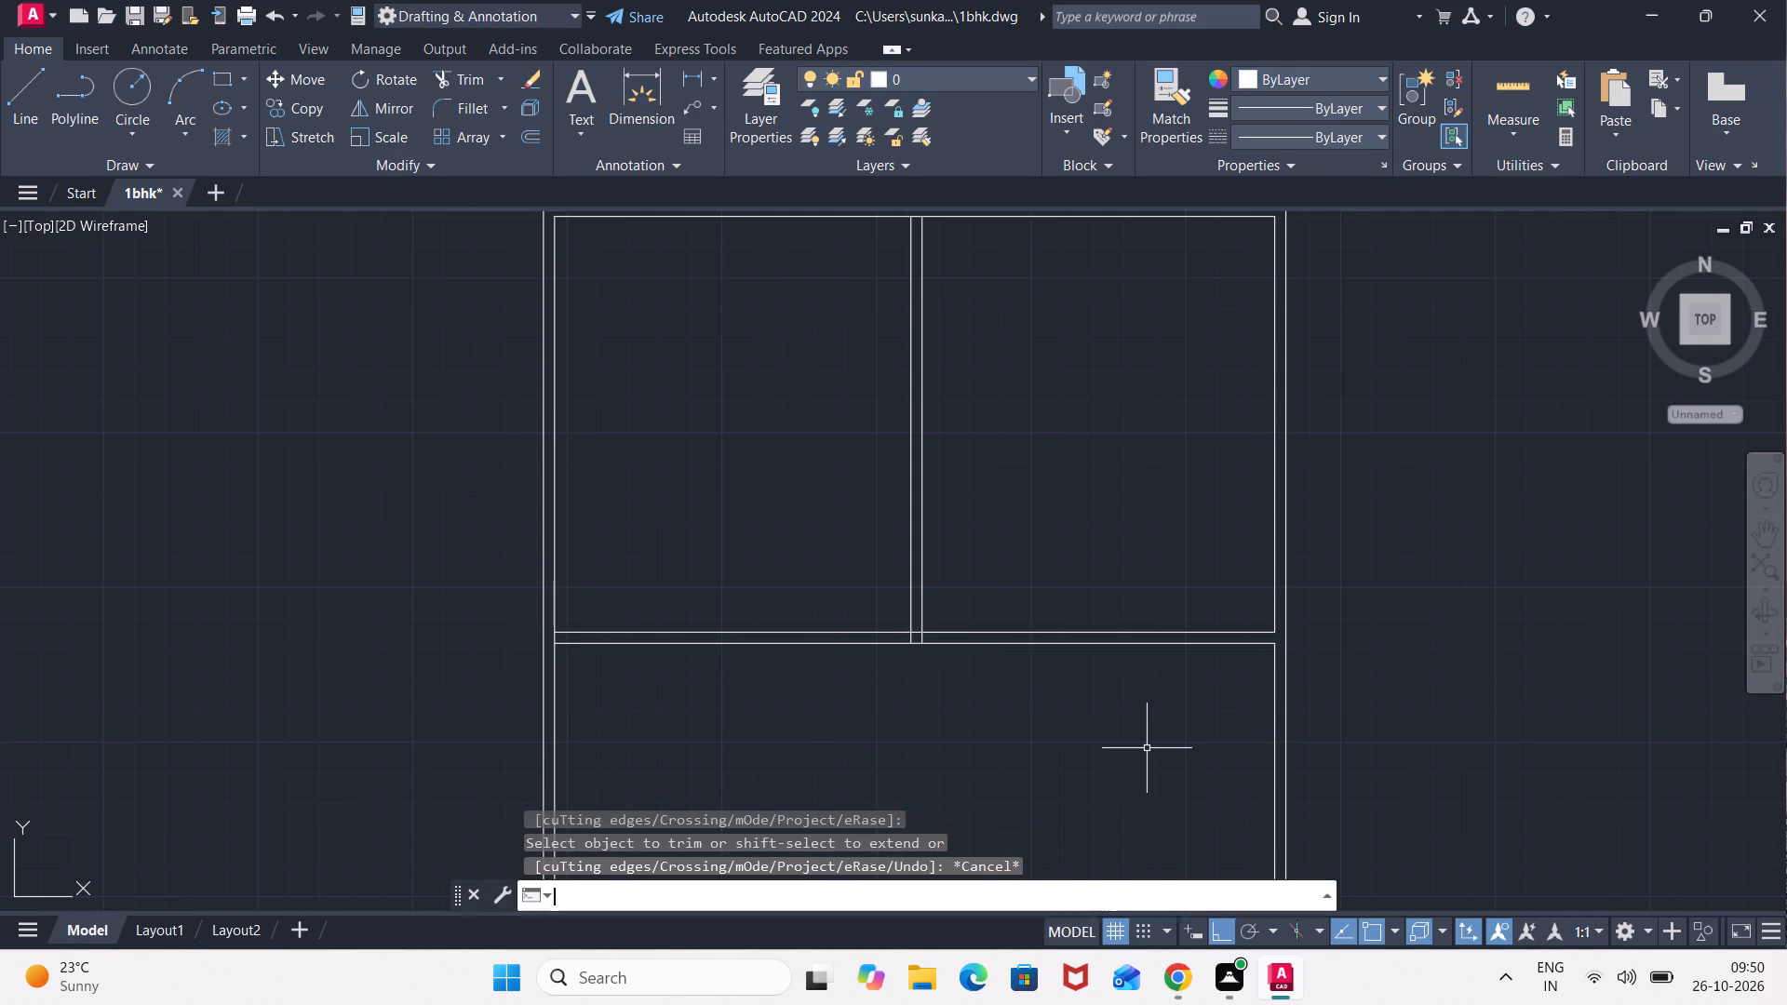
key(Return)
text(3'6")
key(Return)
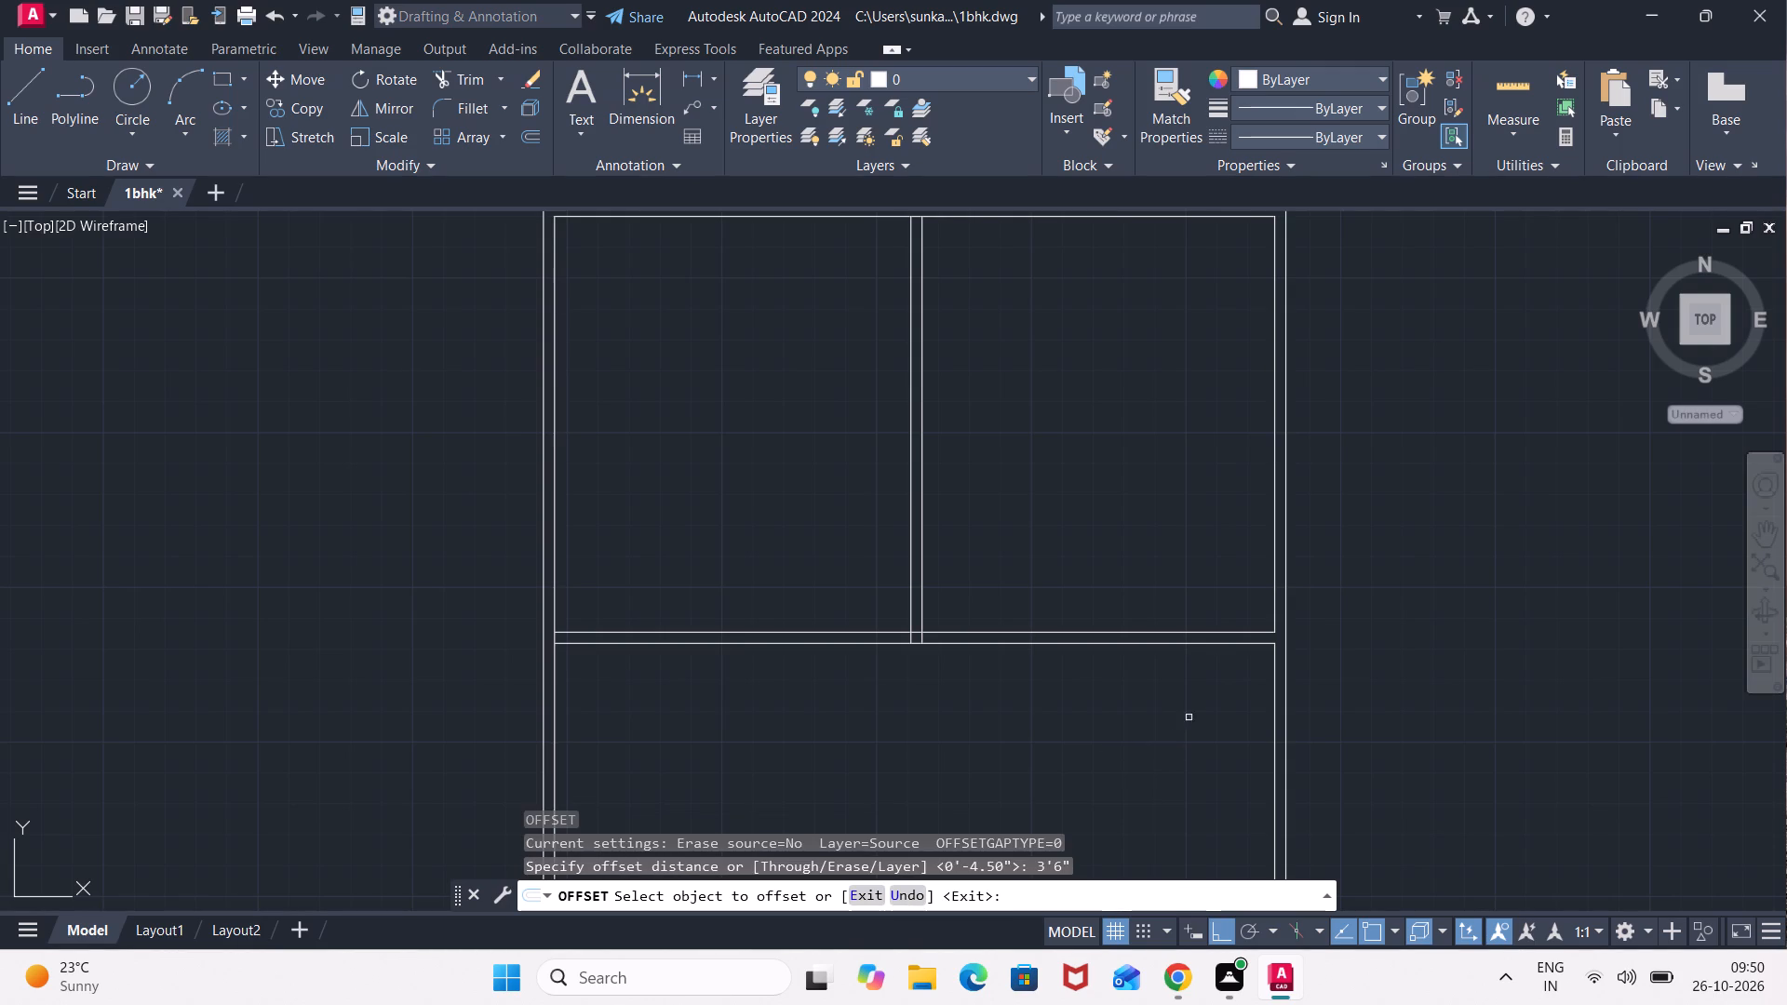
click(1269, 570)
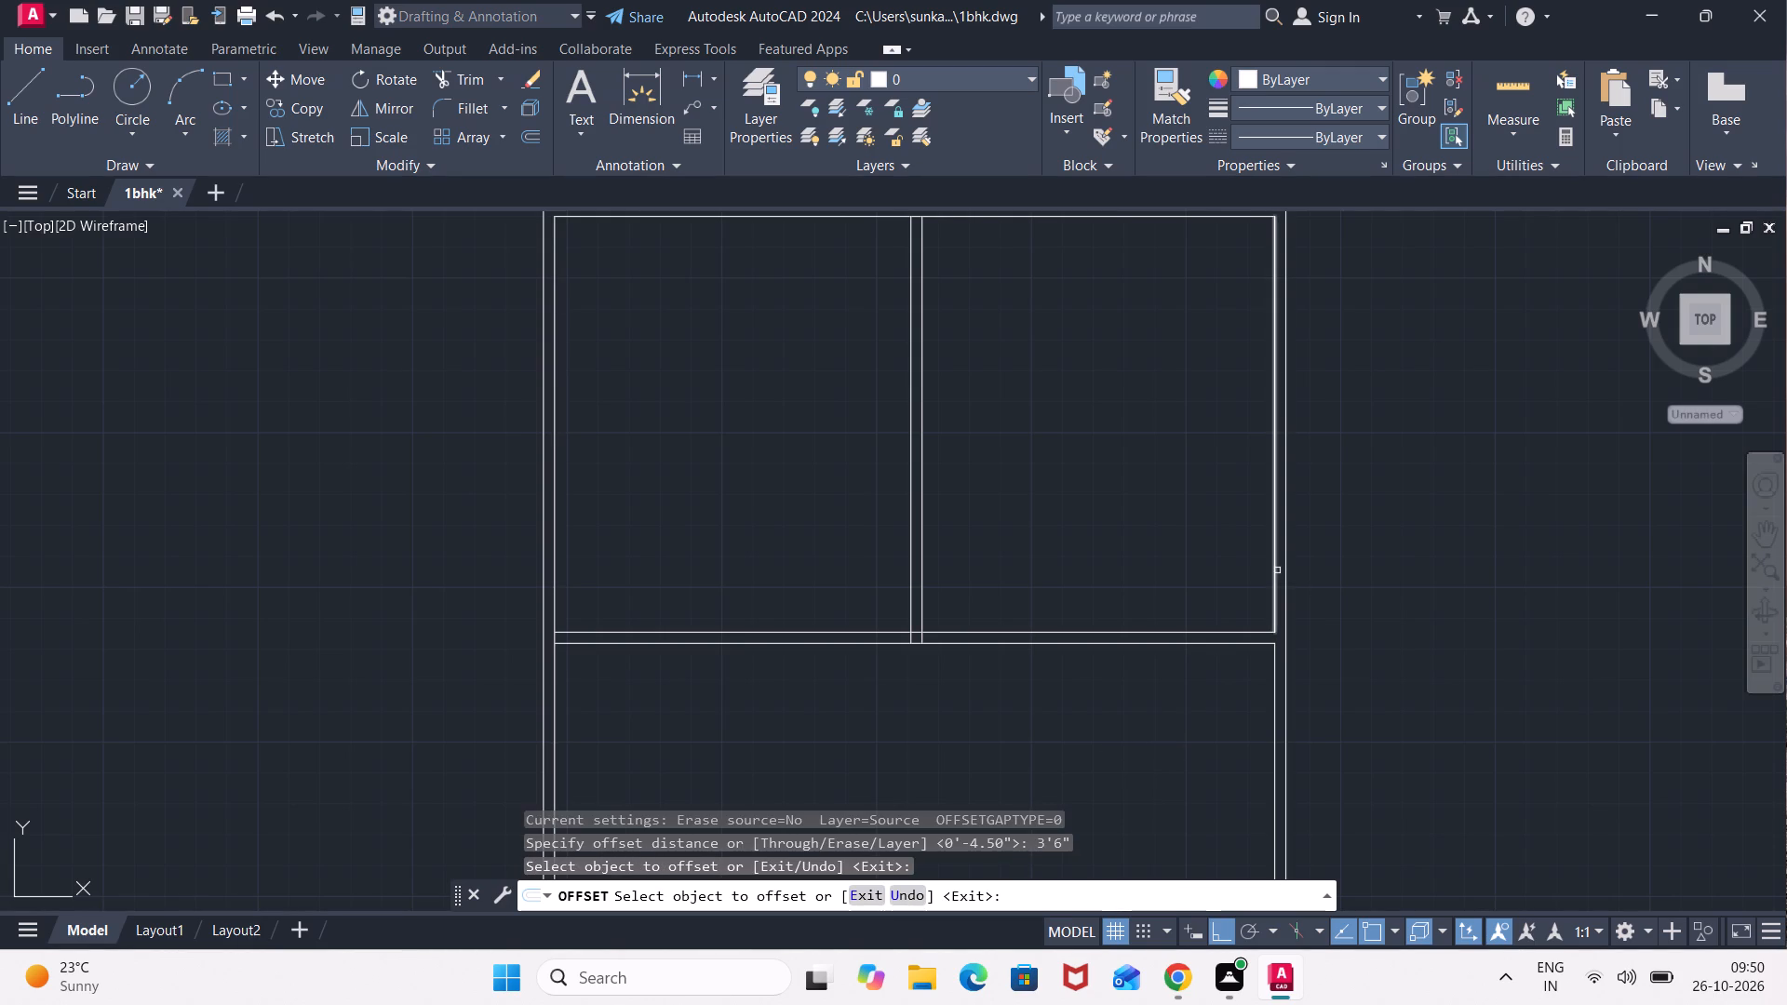
click(1277, 570)
click(1045, 592)
key(space)
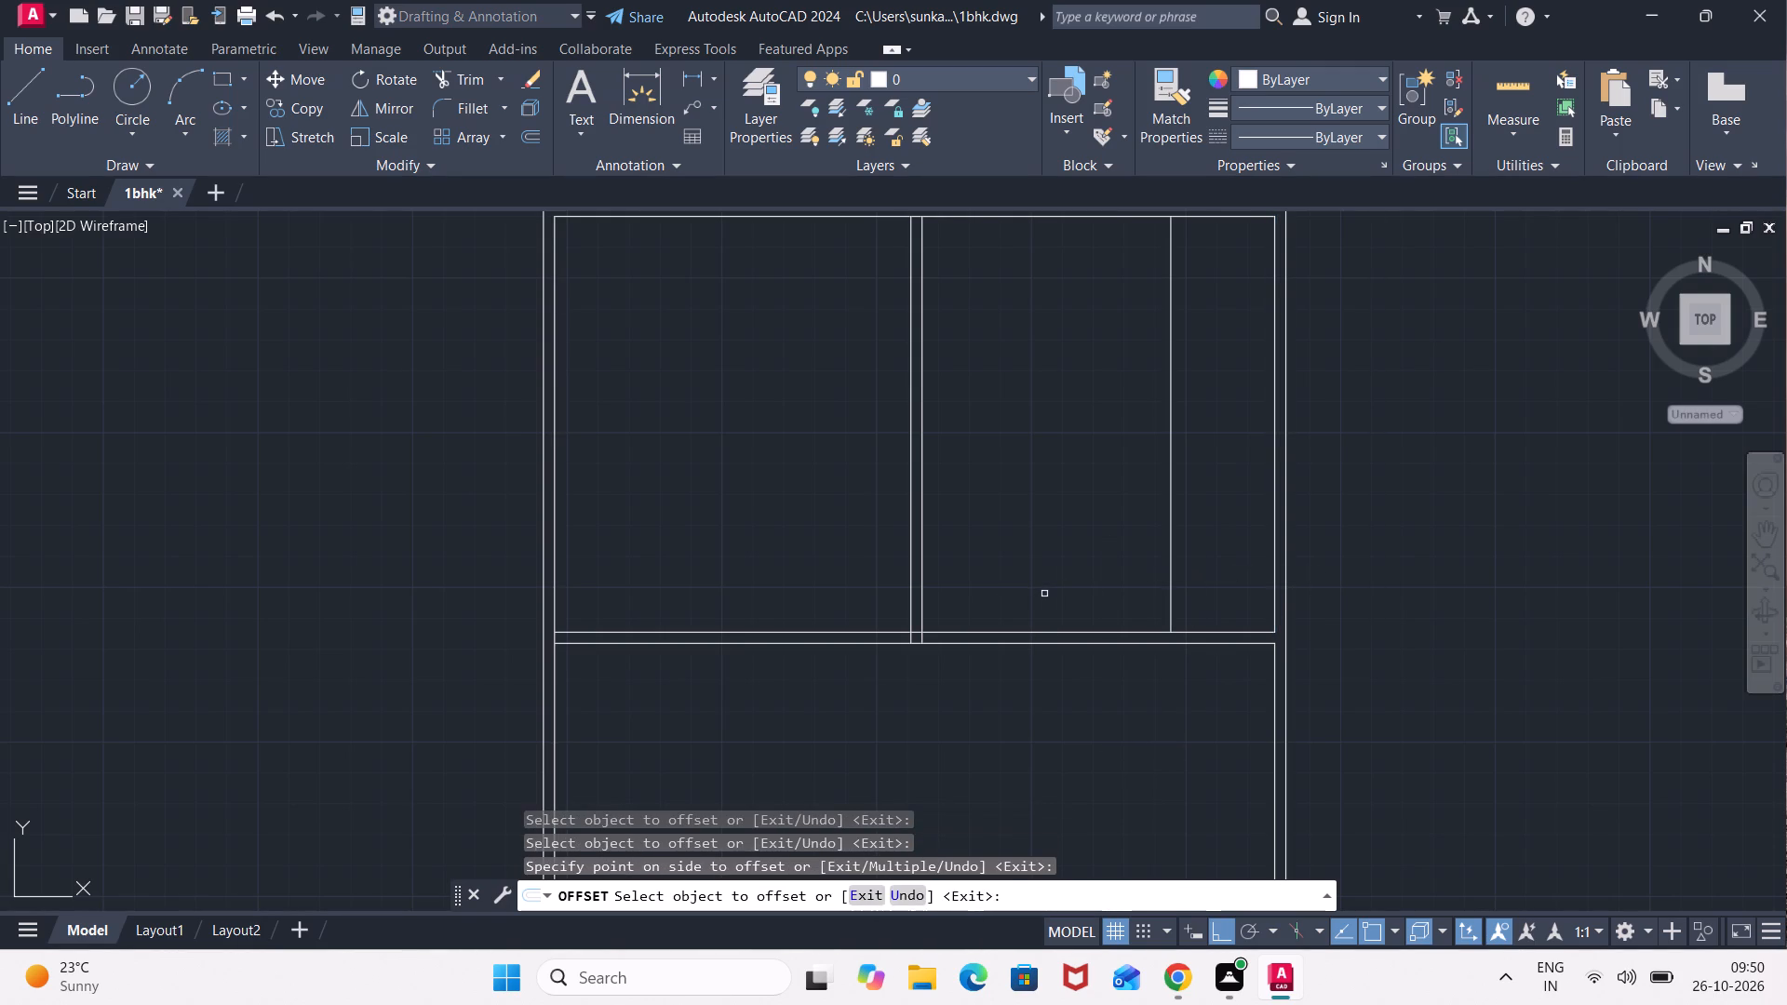
Offset the new vertical interior line 4.5" to the left to form the wall thickness.
key(space)
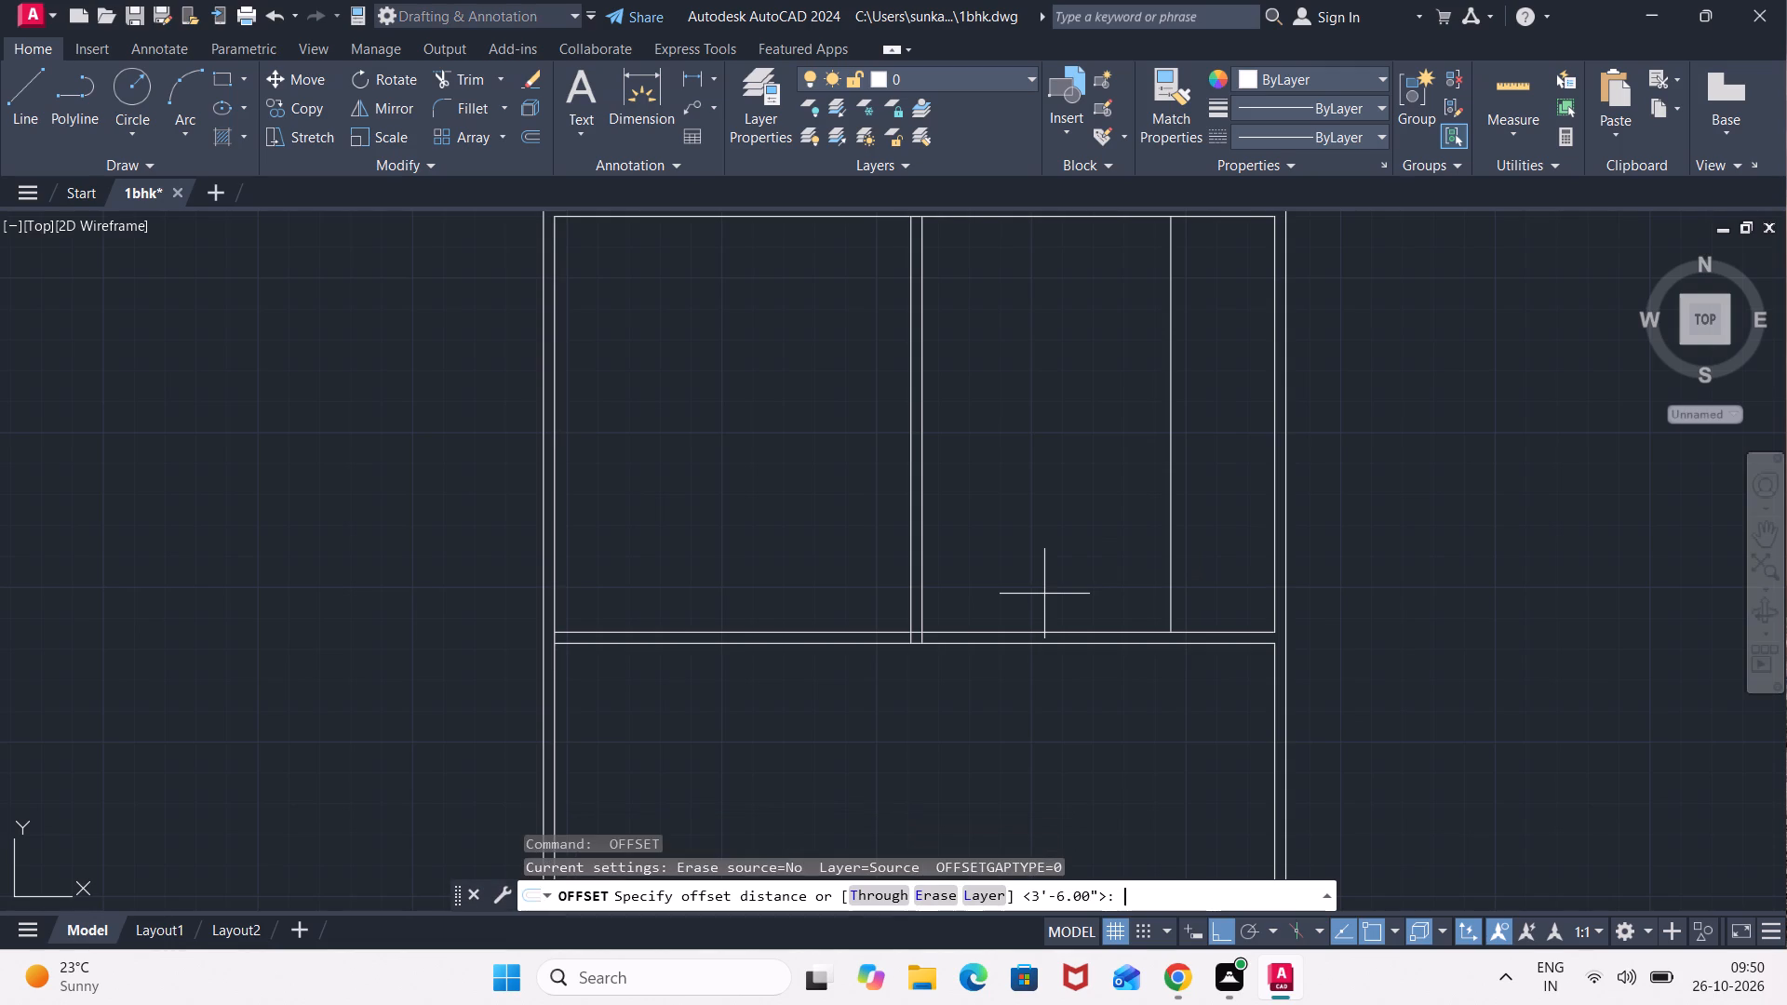
text(4.5")
key(Return)
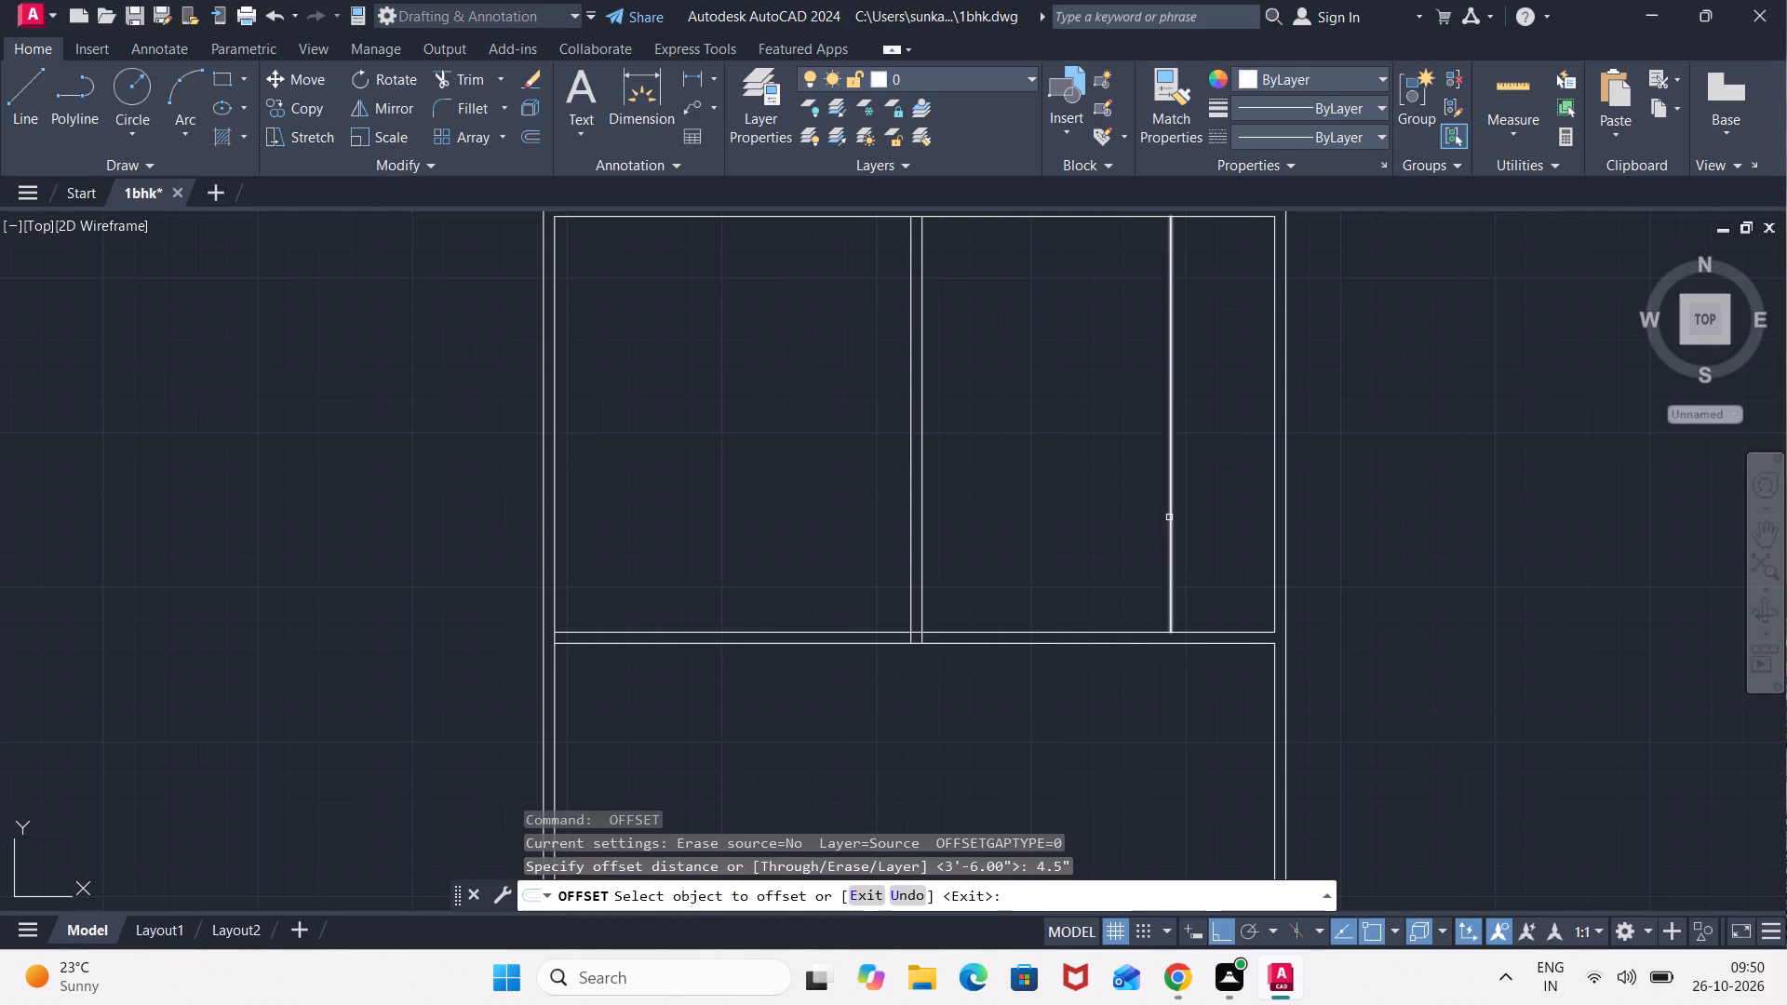
click(1169, 516)
click(1080, 550)
key(space)
Offset the inner line of the top outer wall 4' downward.
key(space)
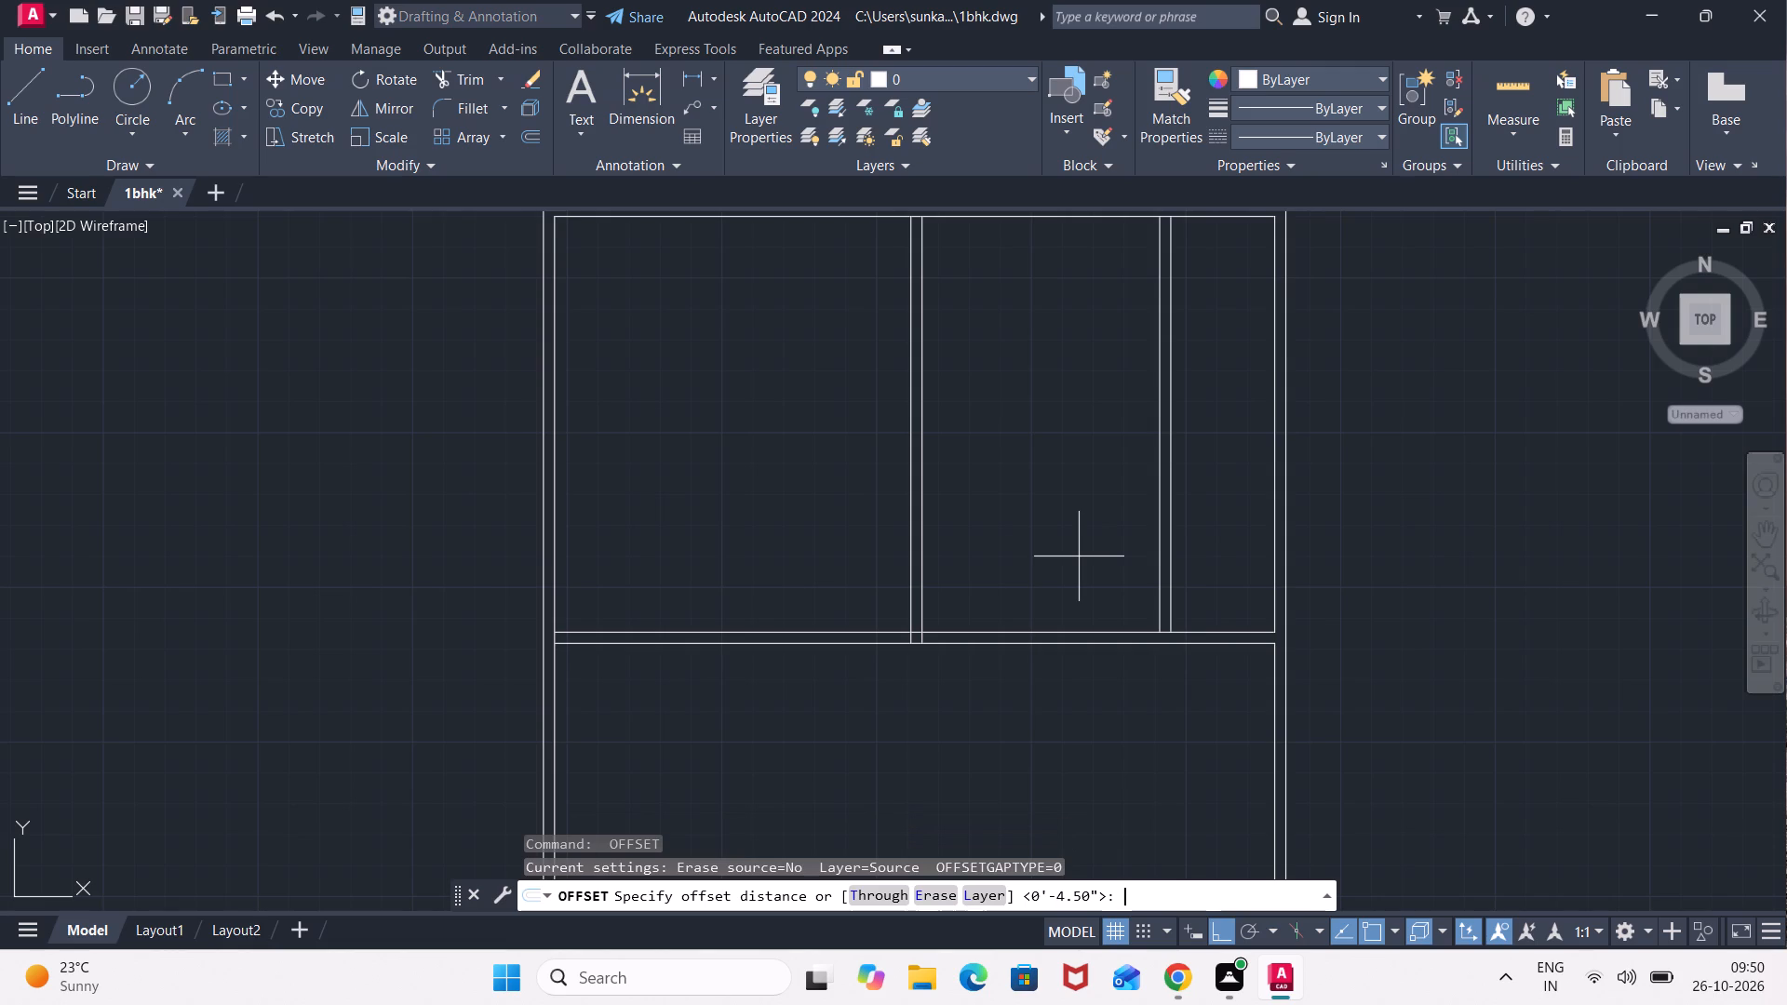
text(4')
key(Return)
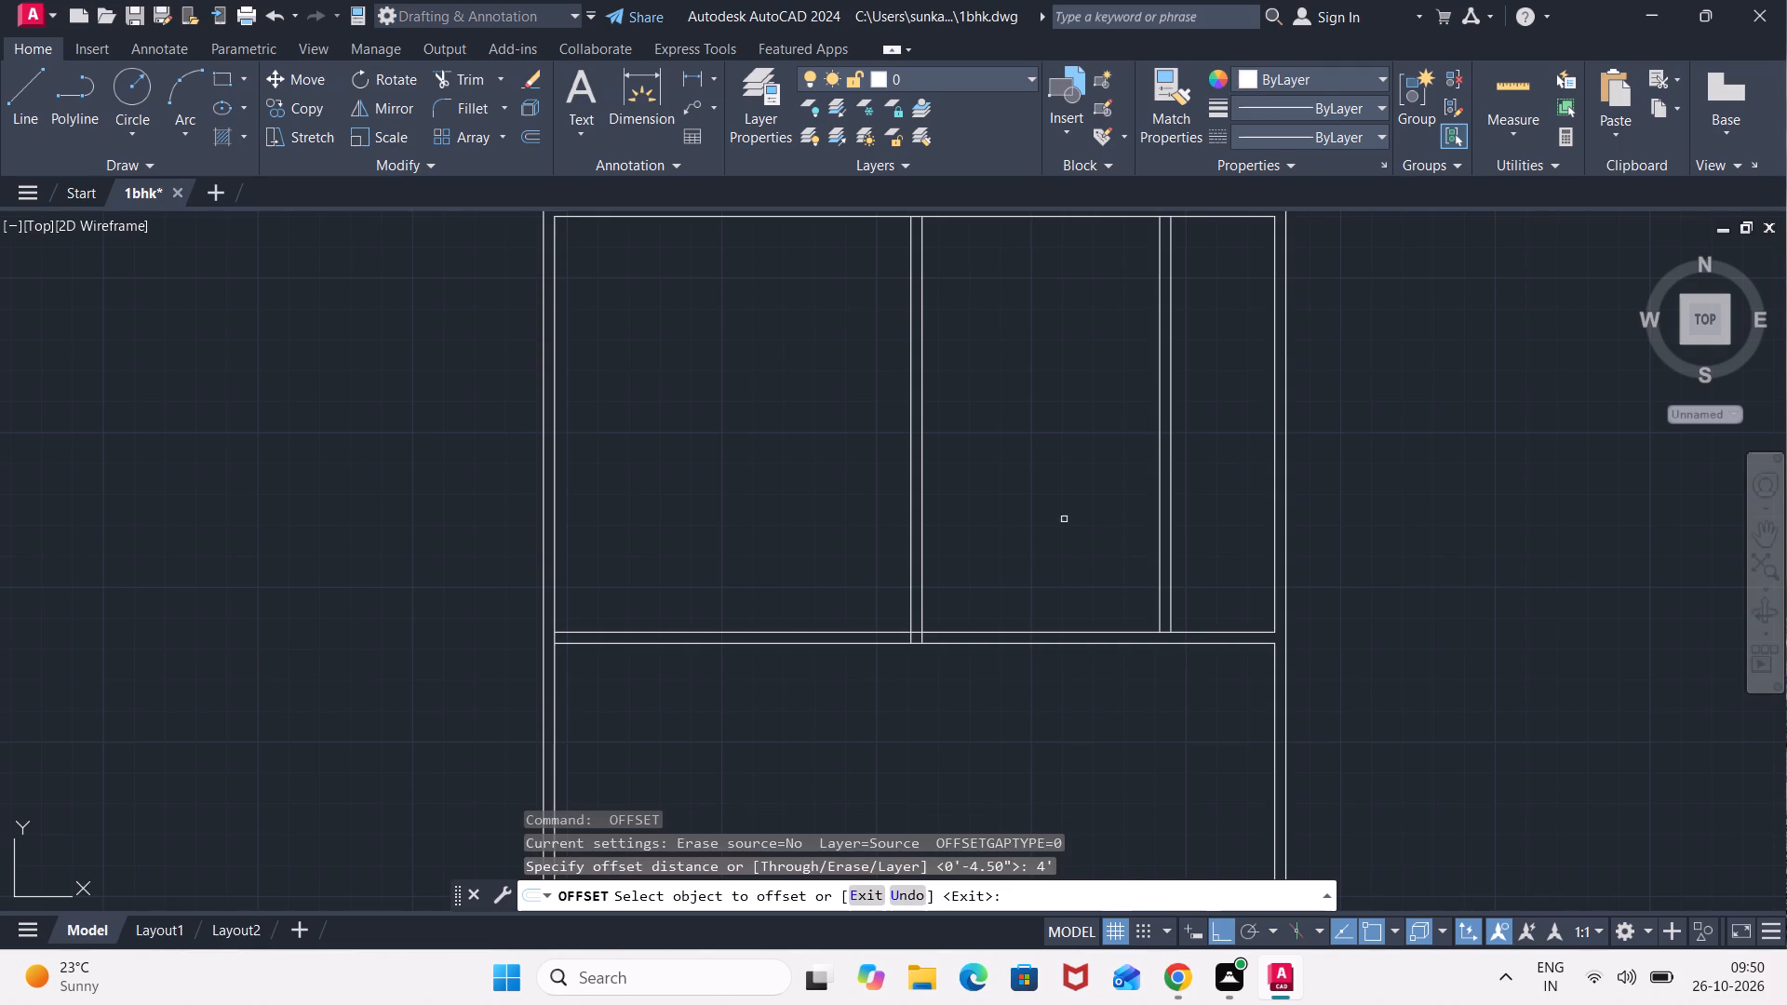
scroll(1069, 381, down, 1)
middle_drag(1070, 378, 1063, 498)
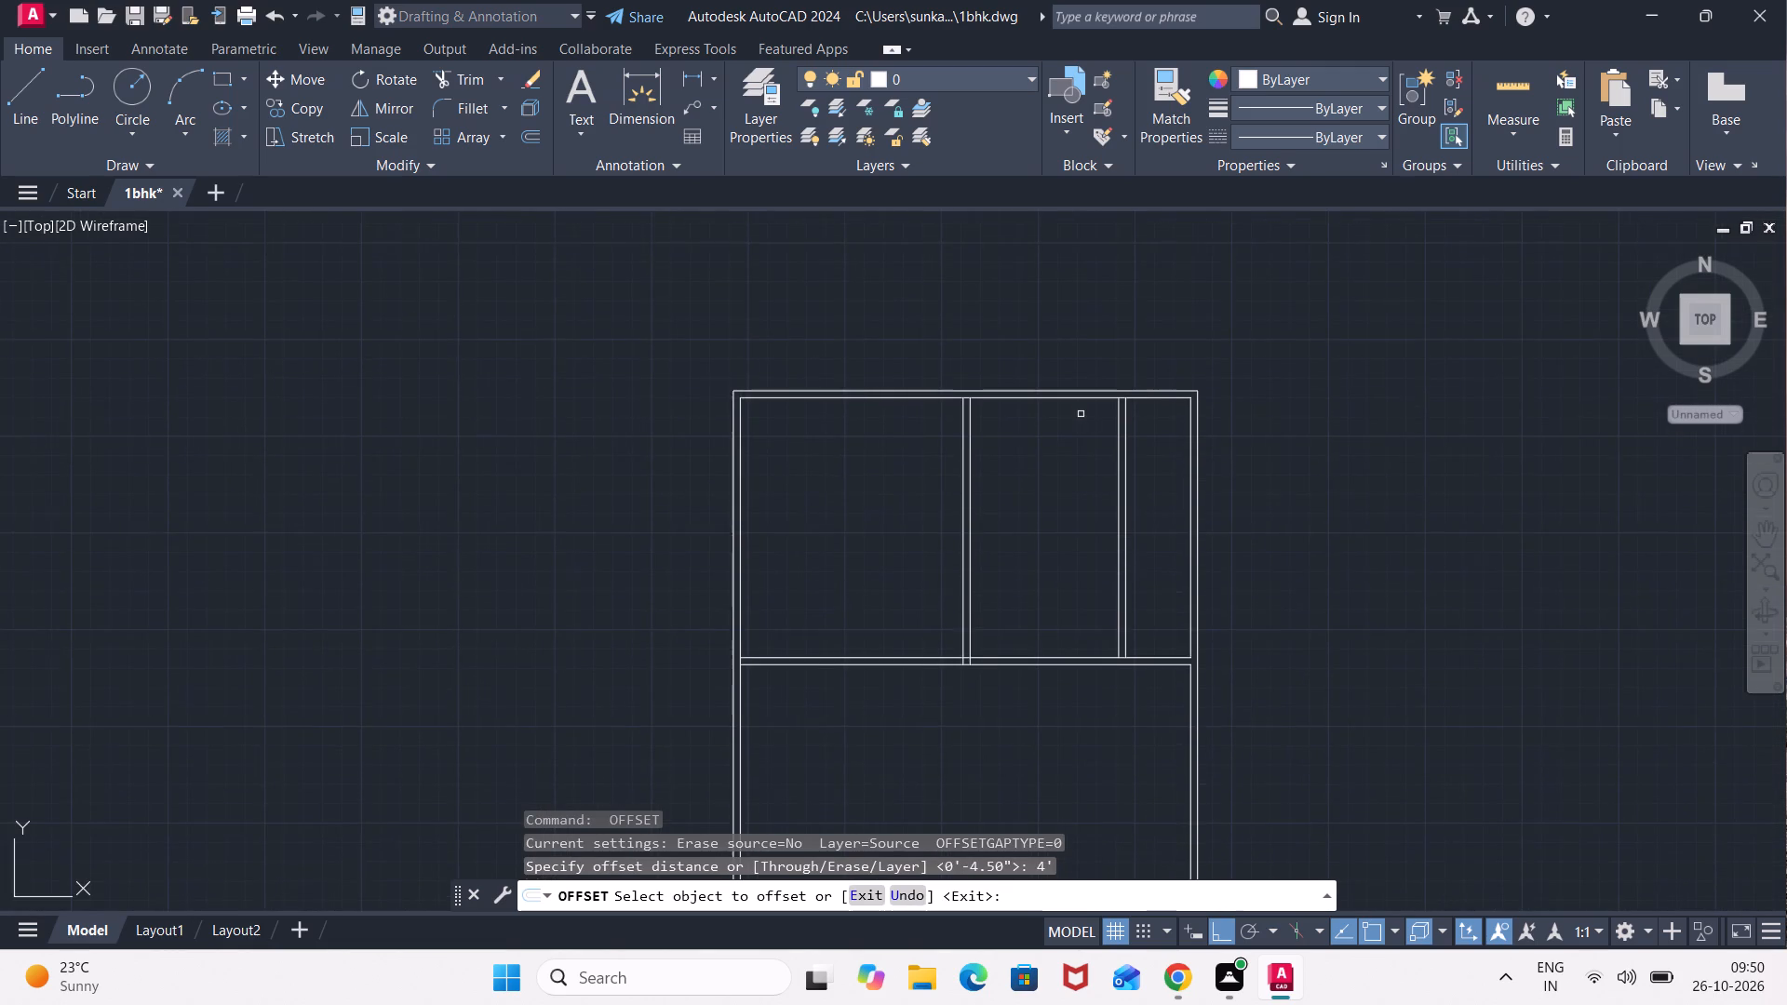
scroll(1079, 410, up, 1)
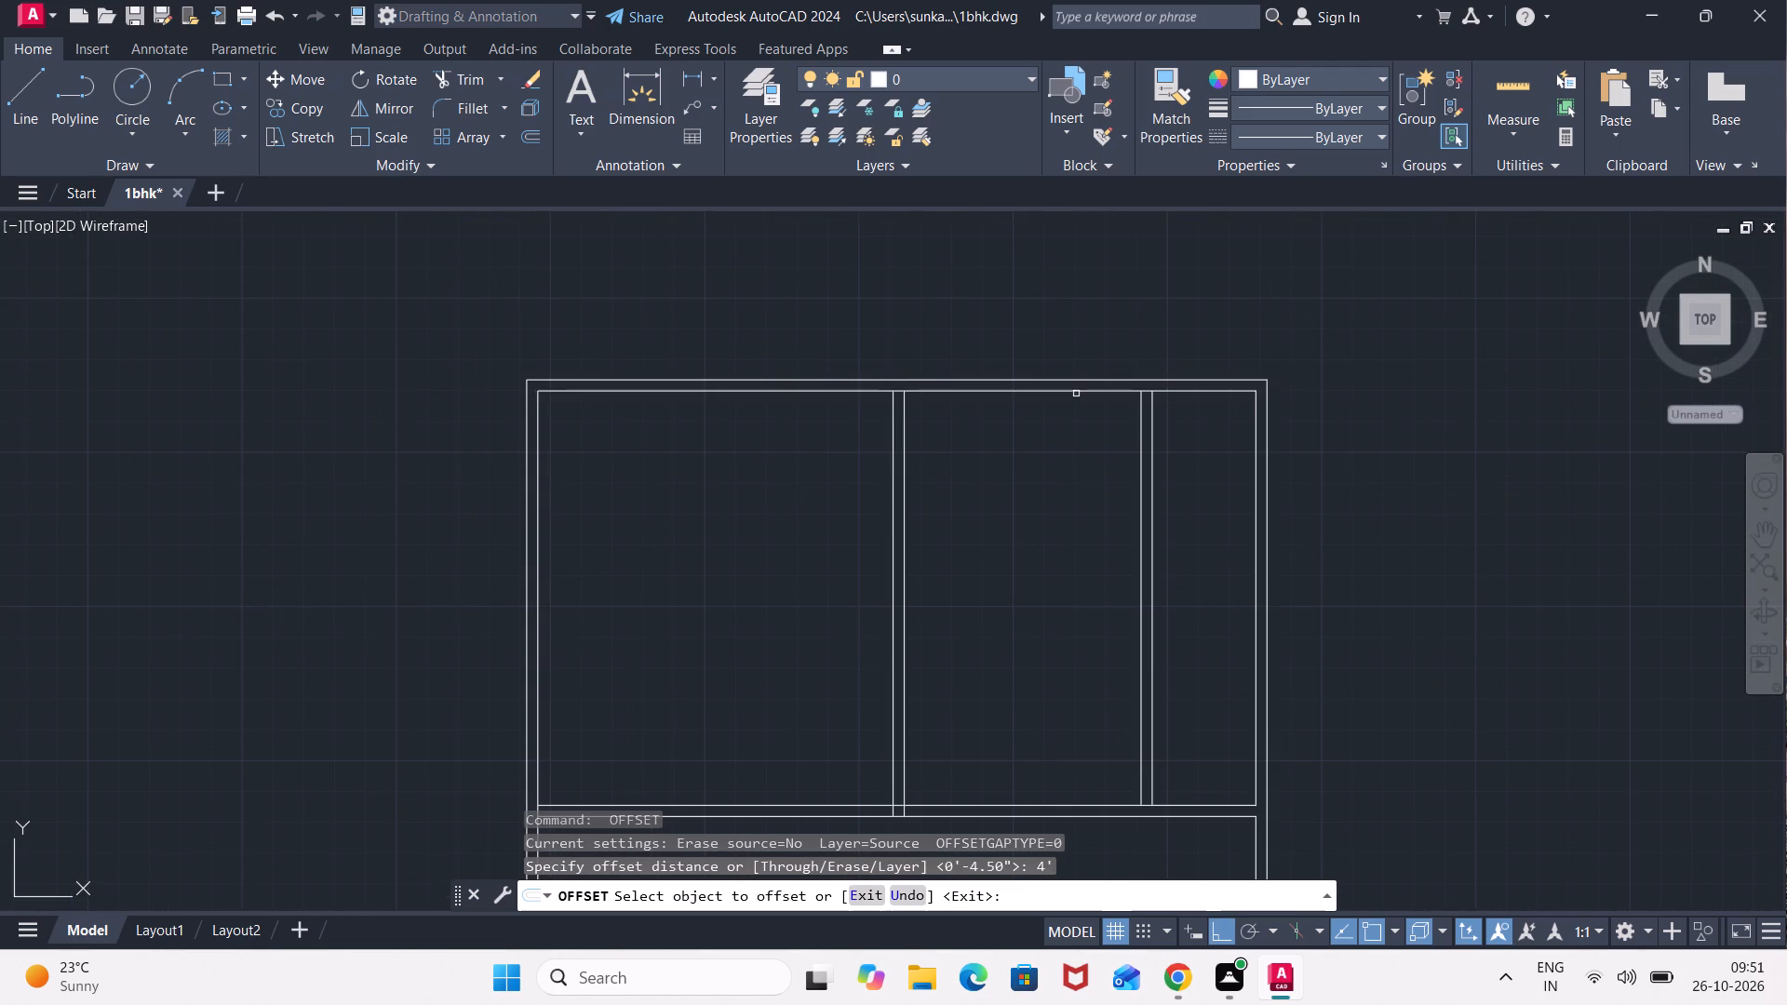
click(1076, 391)
click(1075, 559)
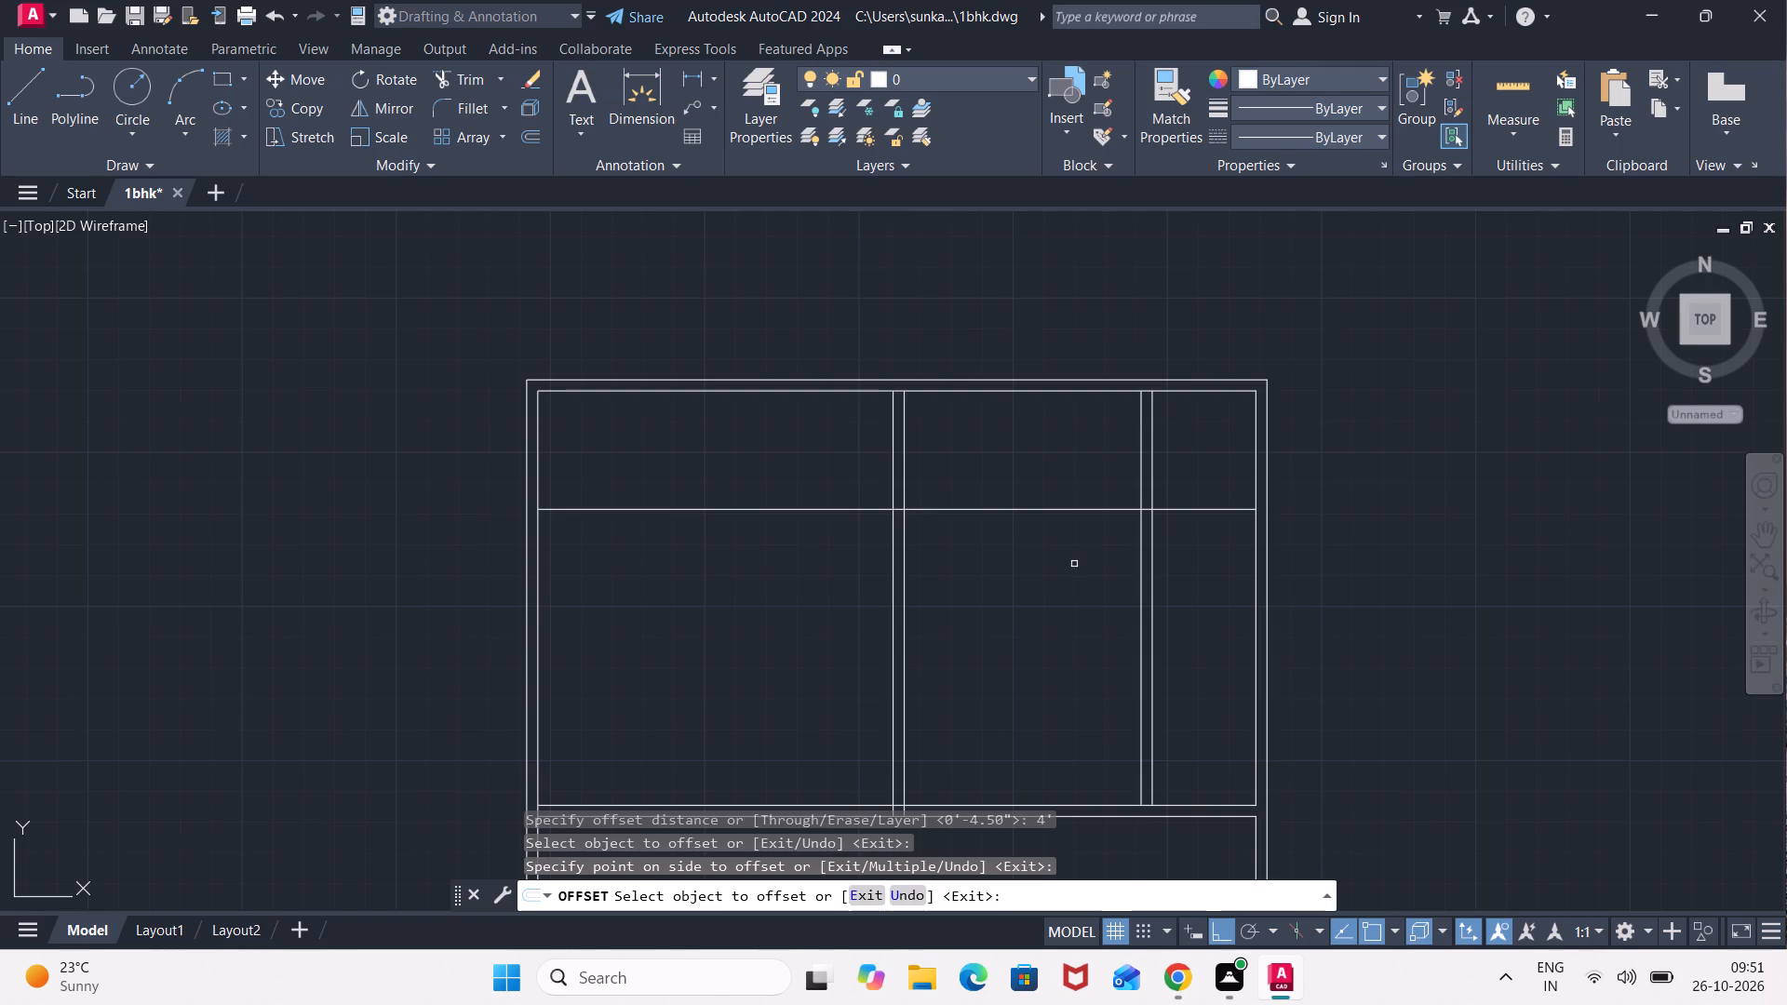
key(space)
Offset the new upper horizontal line 4.5" downward to form the wall thickness.
key(space)
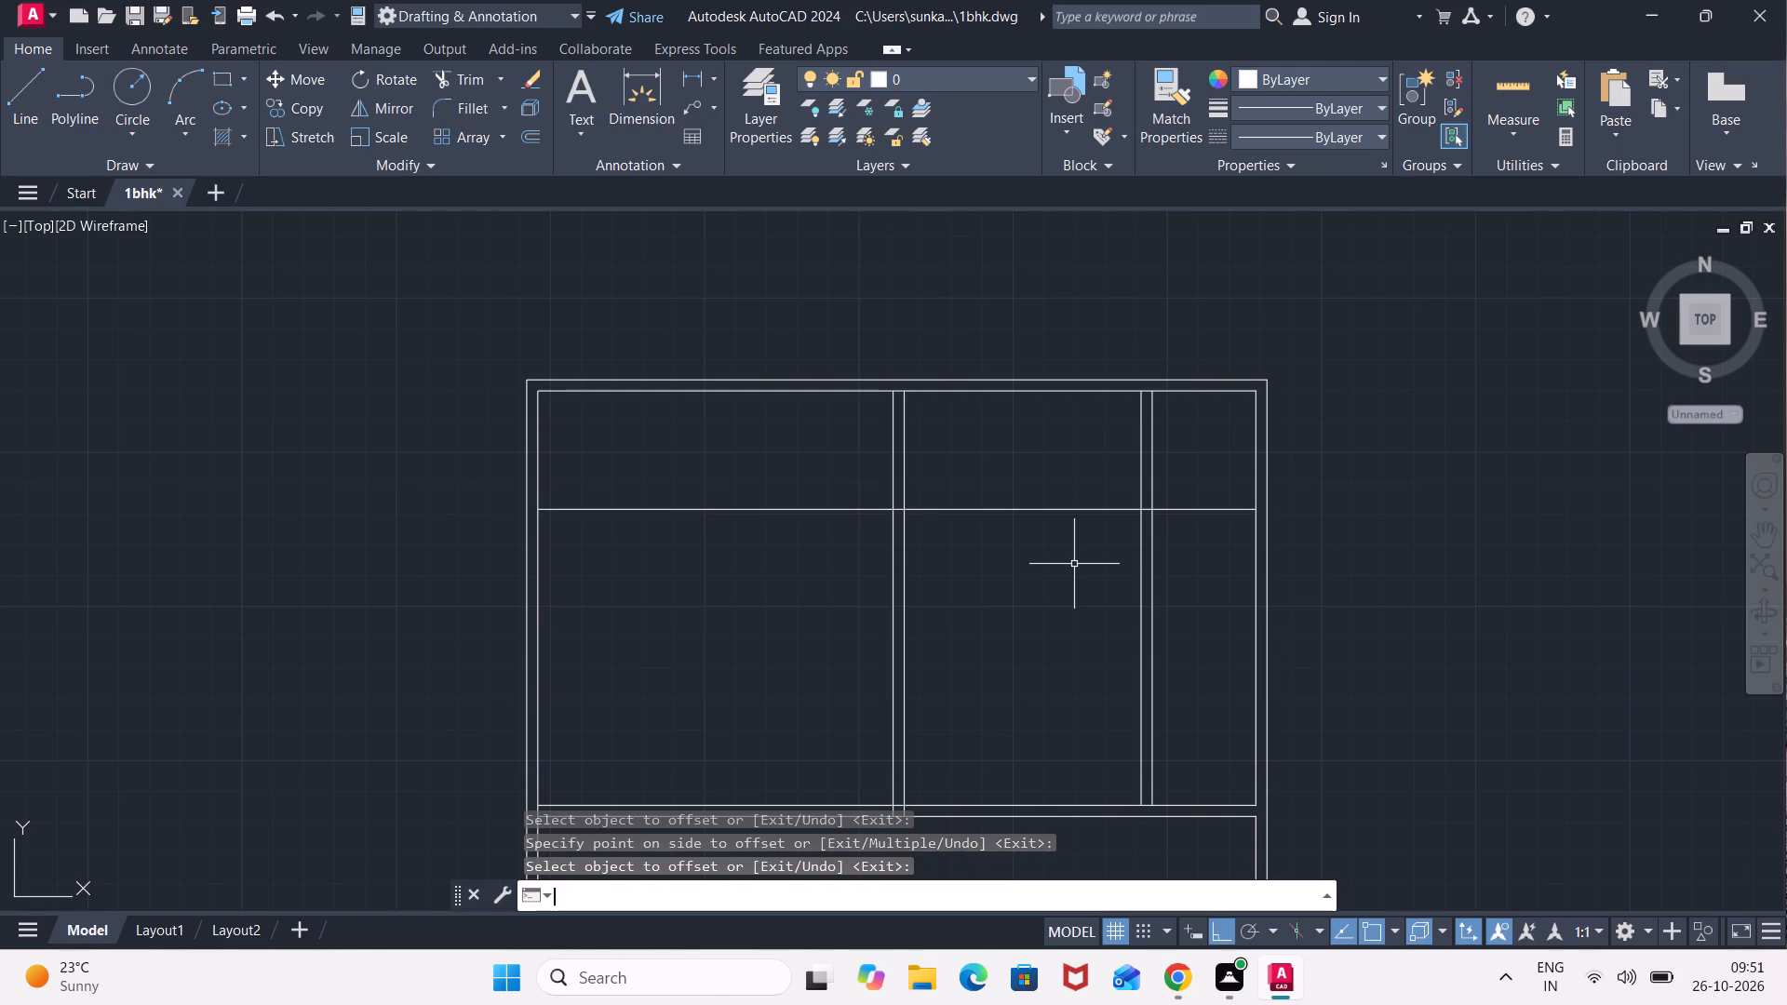
text(4.5")
key(Return)
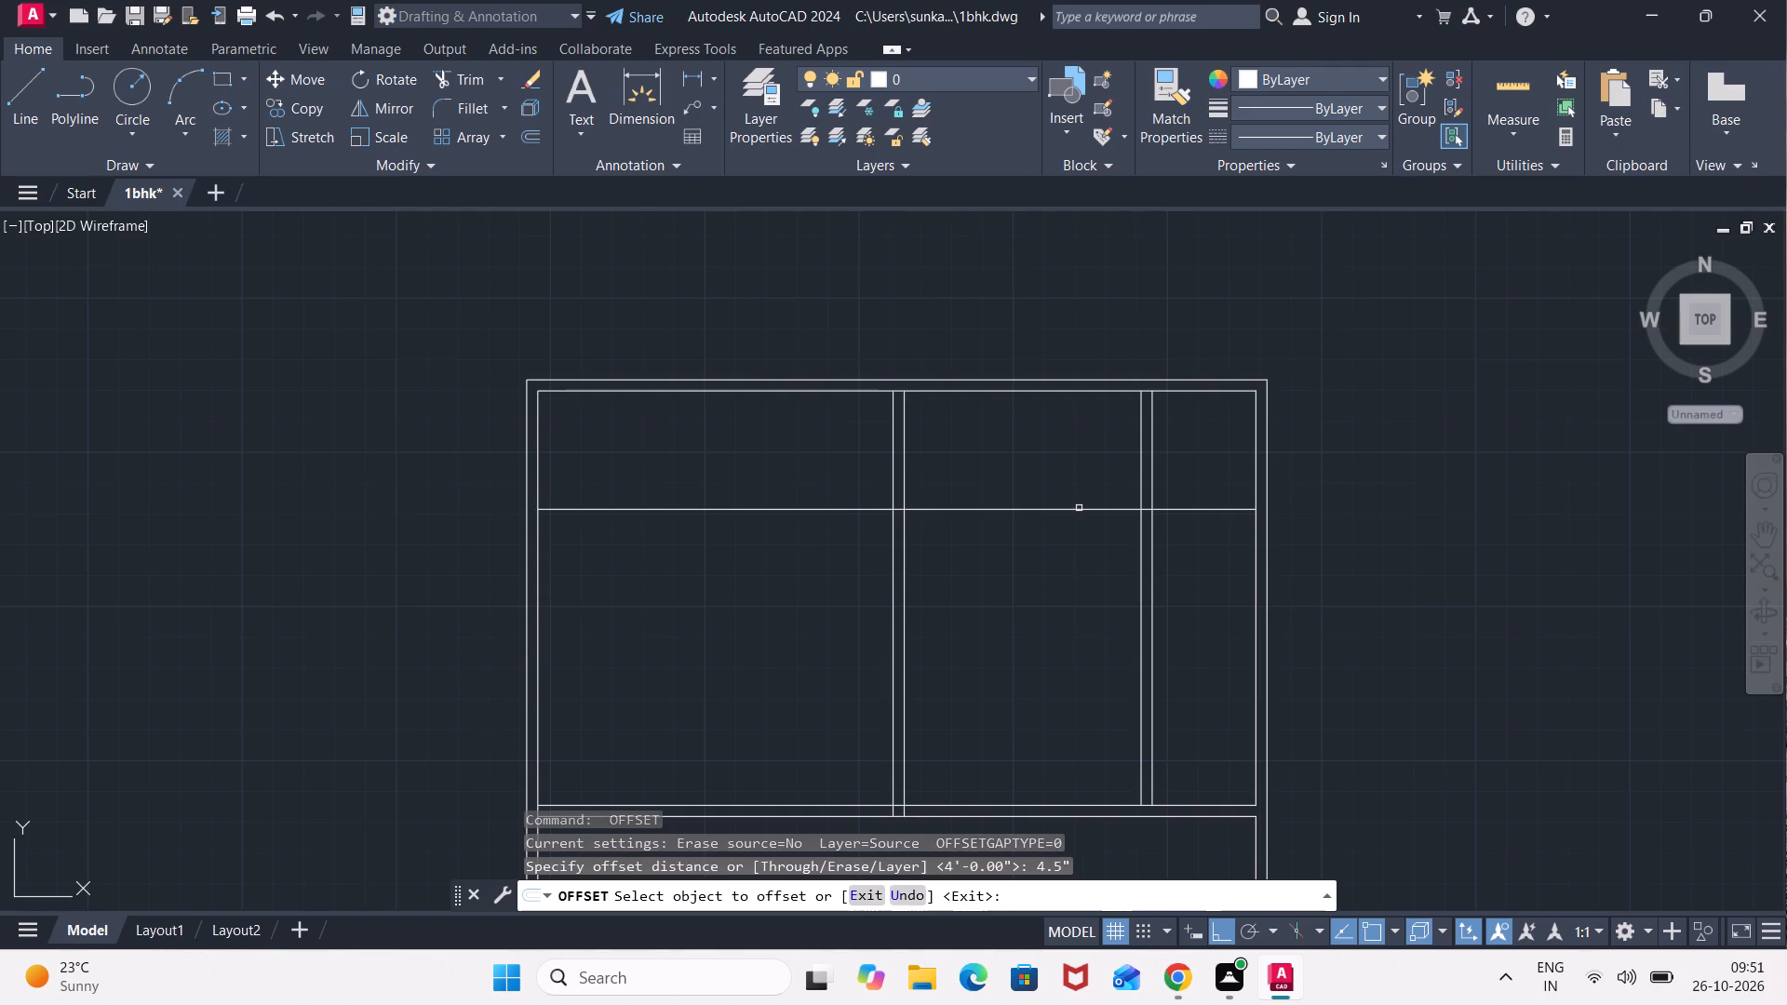
click(1087, 509)
click(1085, 580)
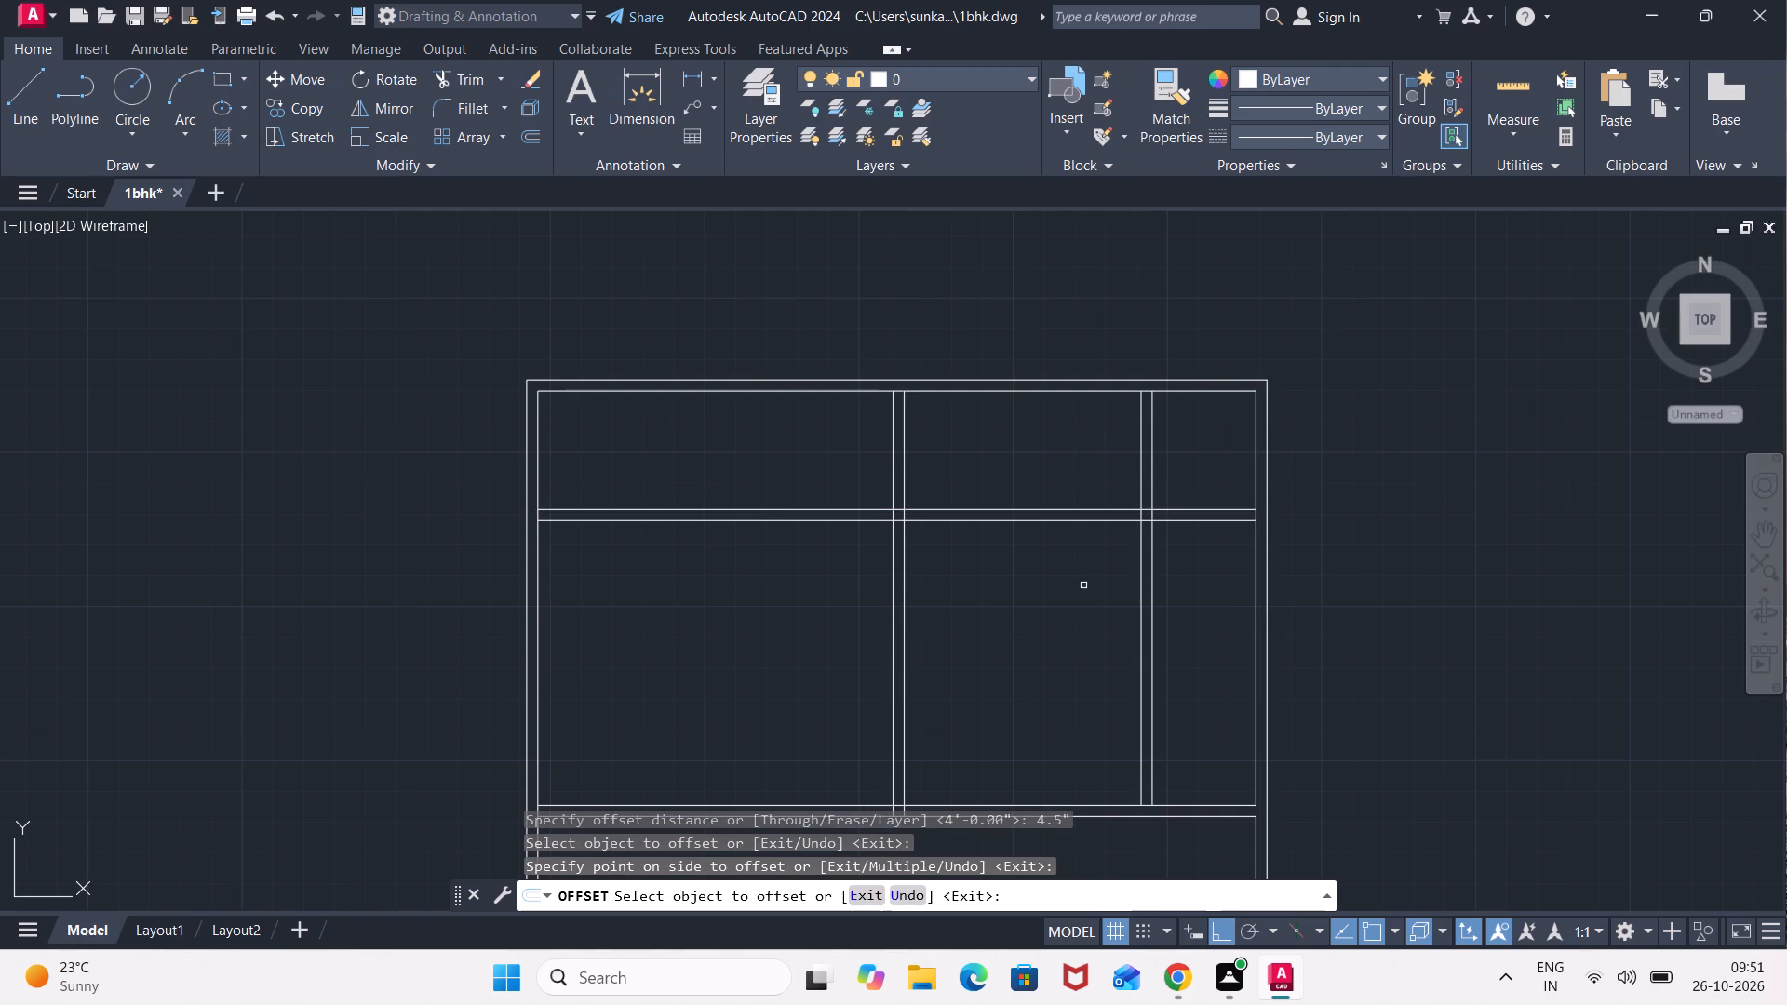
key(Escape)
Trim both upper horizontal wall lines across the left room and inside the middle vertical wall, ending them at that wall's right face.
text(tr)
key(Return)
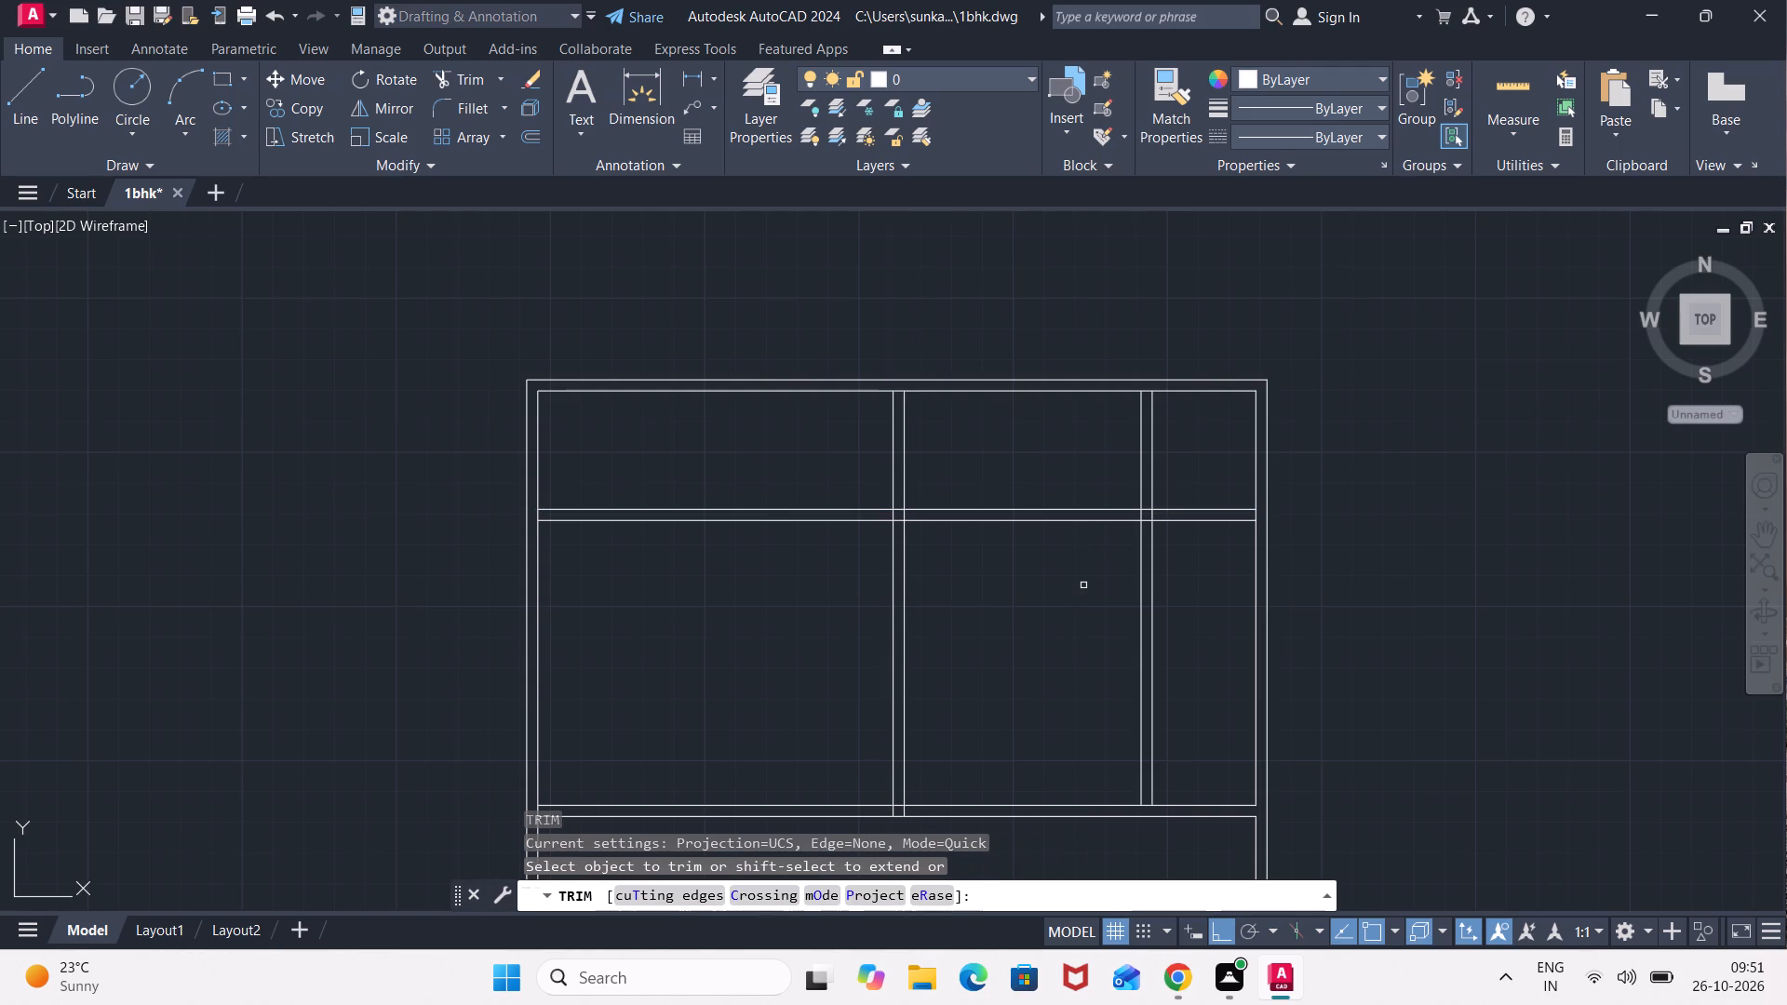
click(746, 552)
click(745, 468)
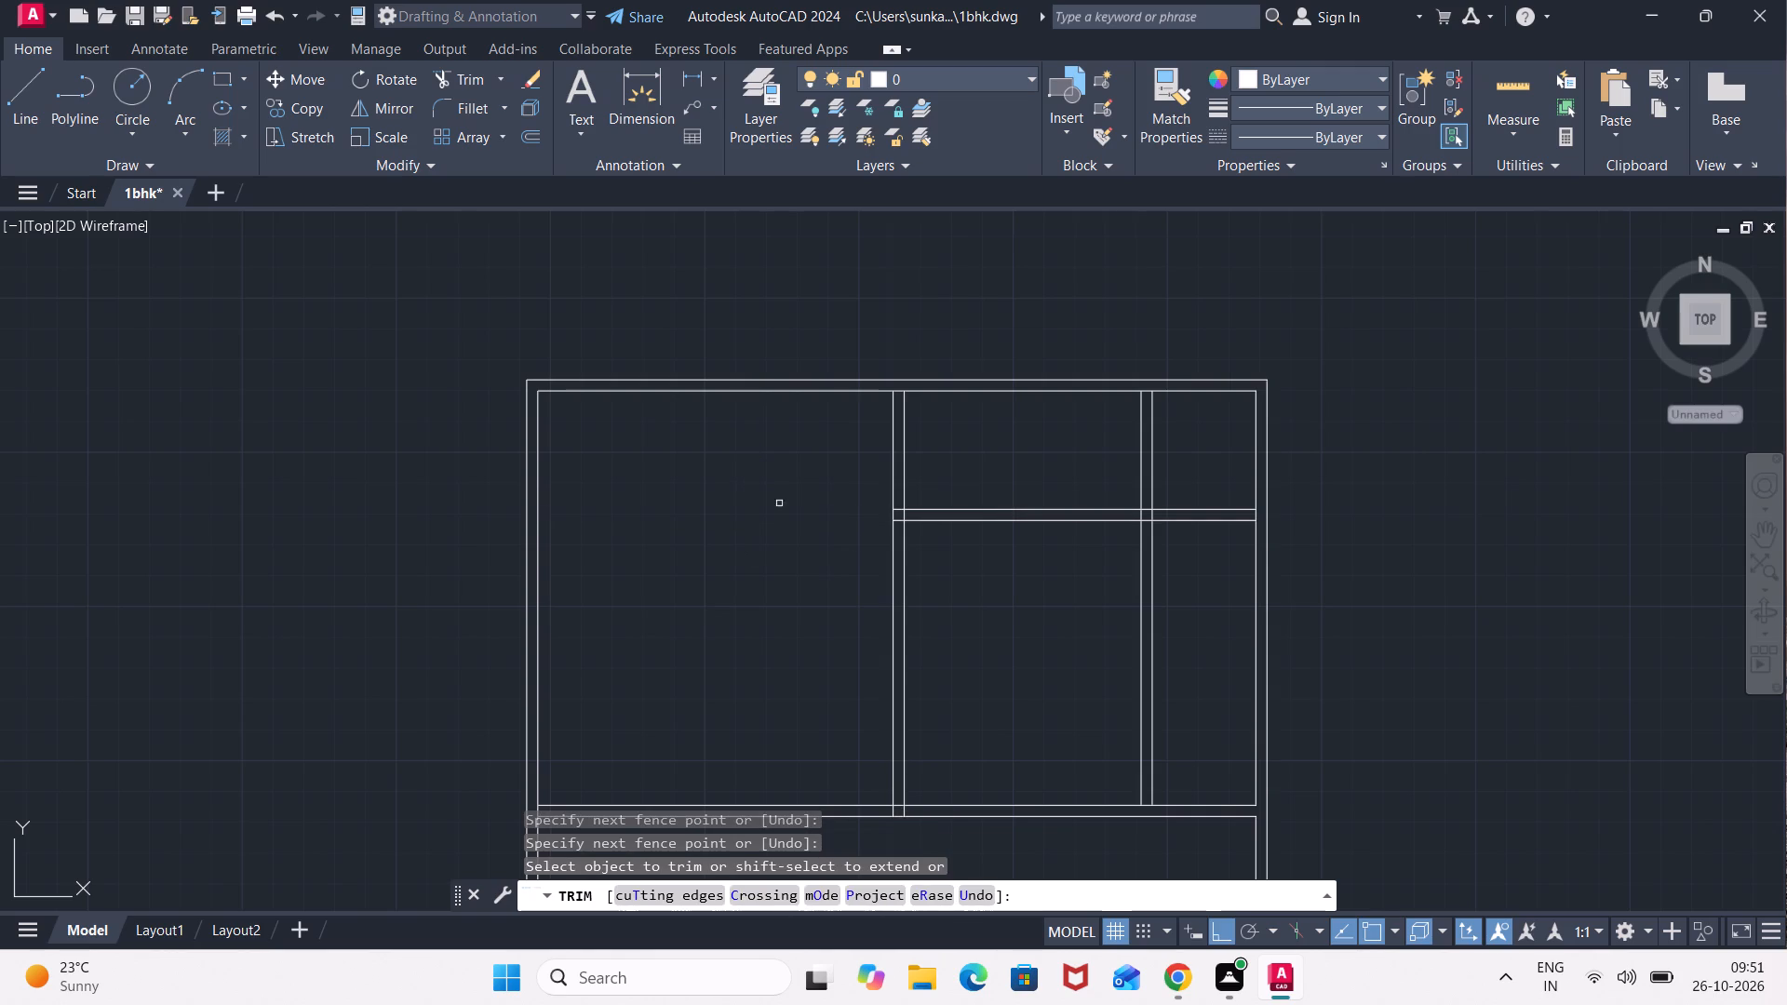
scroll(868, 532, up, 1)
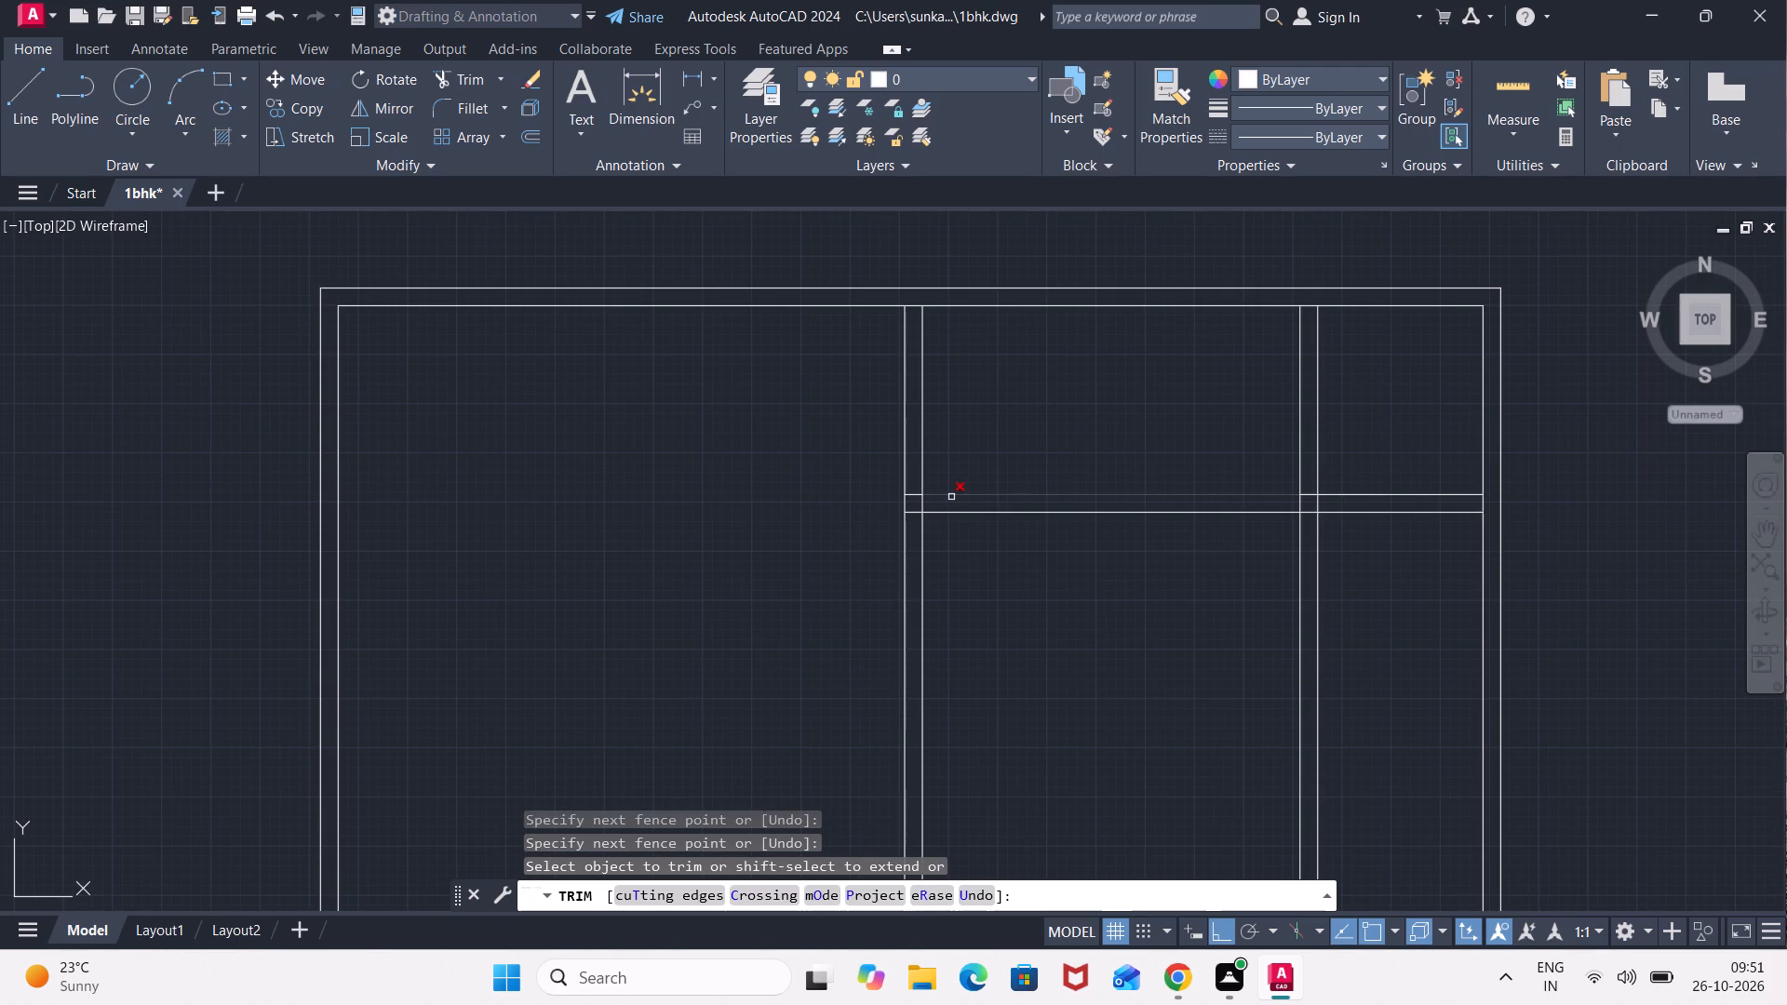
click(916, 521)
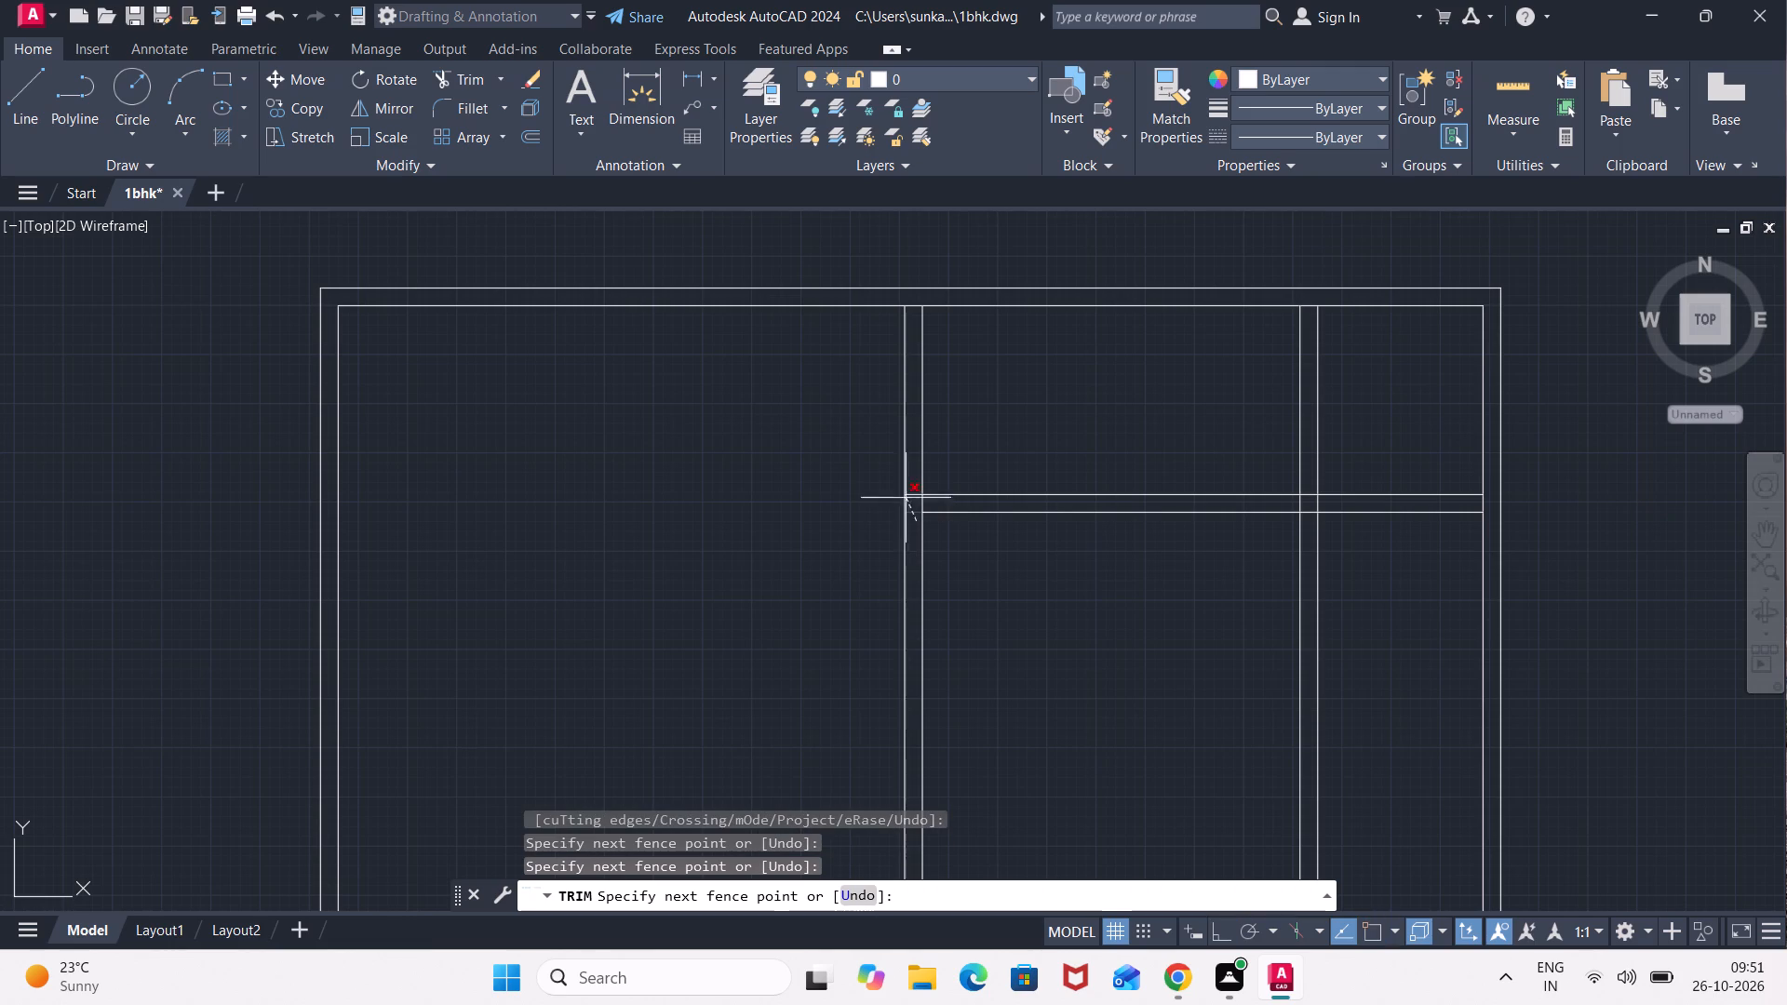
click(909, 475)
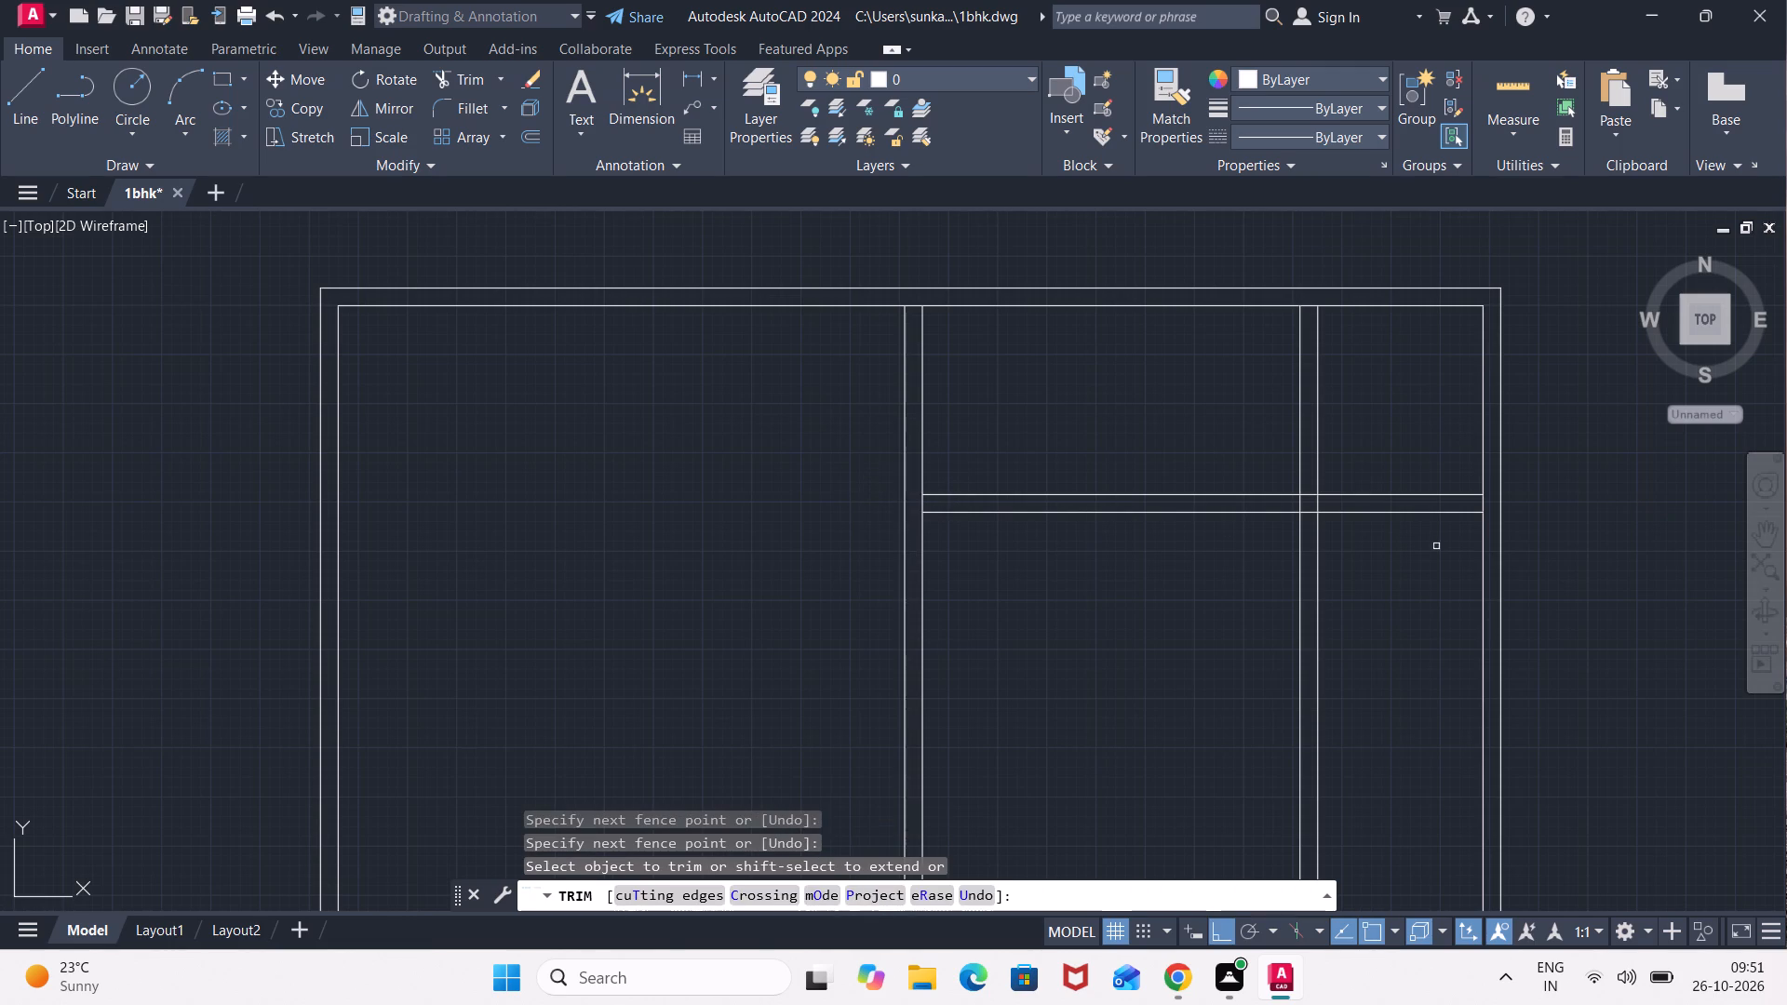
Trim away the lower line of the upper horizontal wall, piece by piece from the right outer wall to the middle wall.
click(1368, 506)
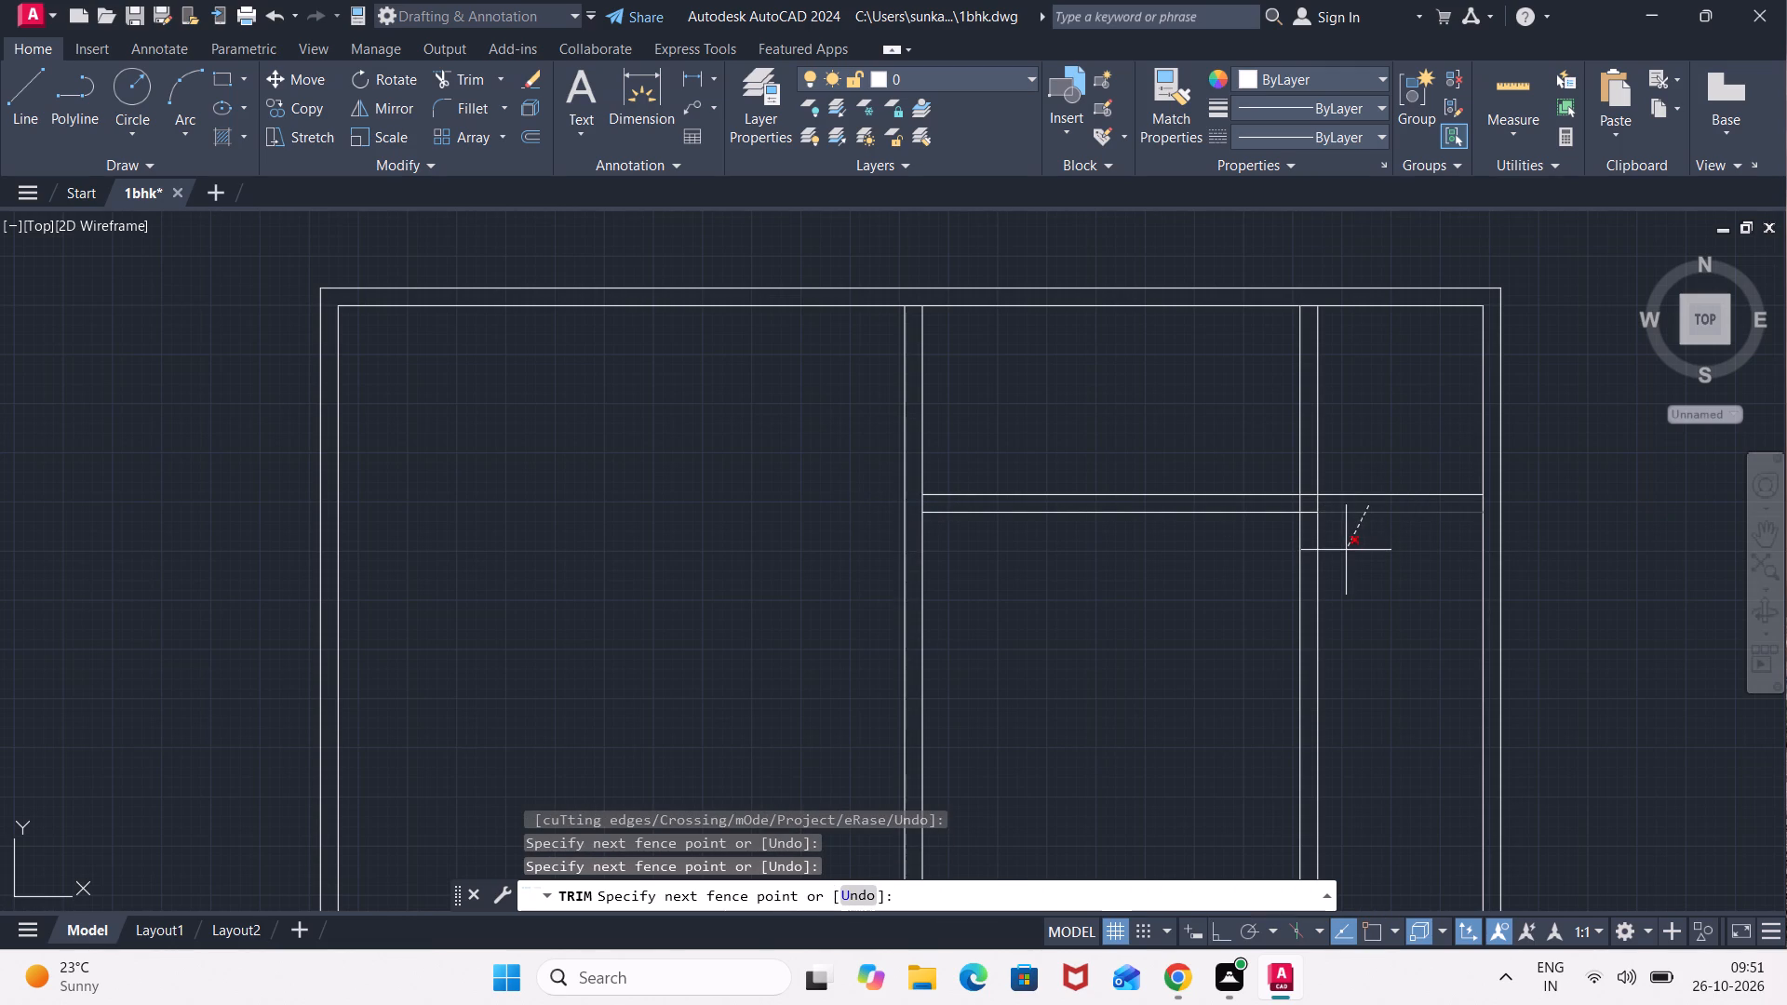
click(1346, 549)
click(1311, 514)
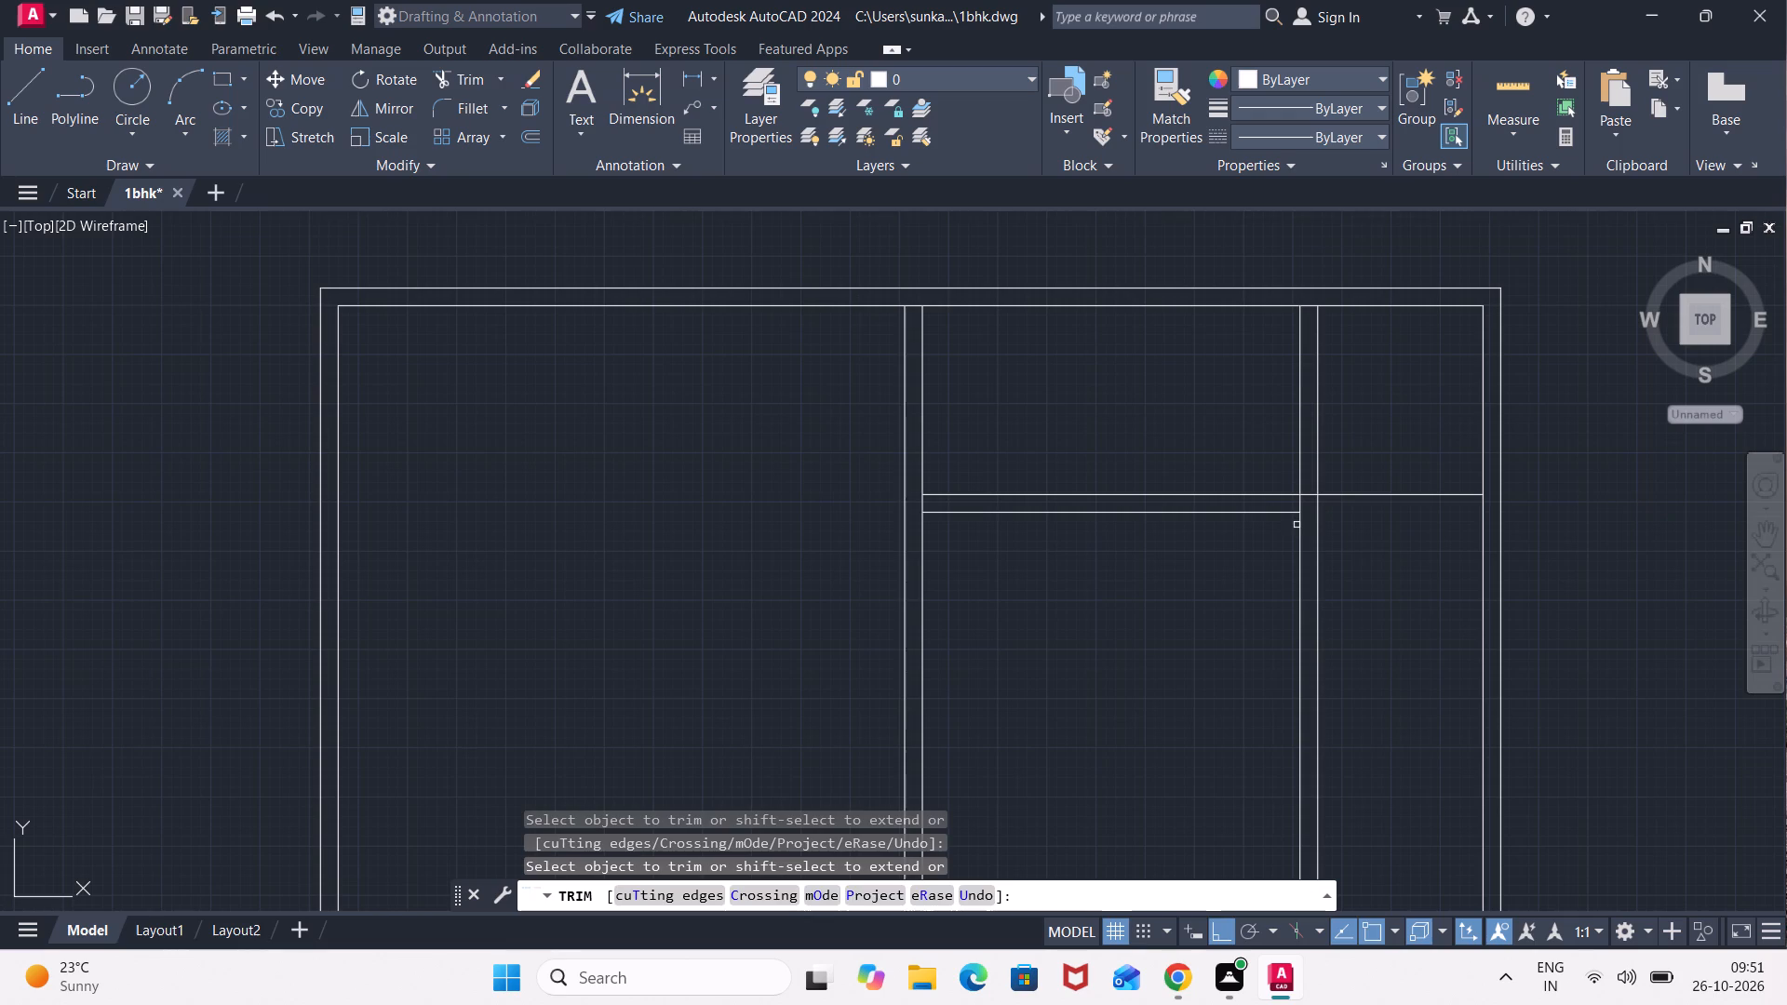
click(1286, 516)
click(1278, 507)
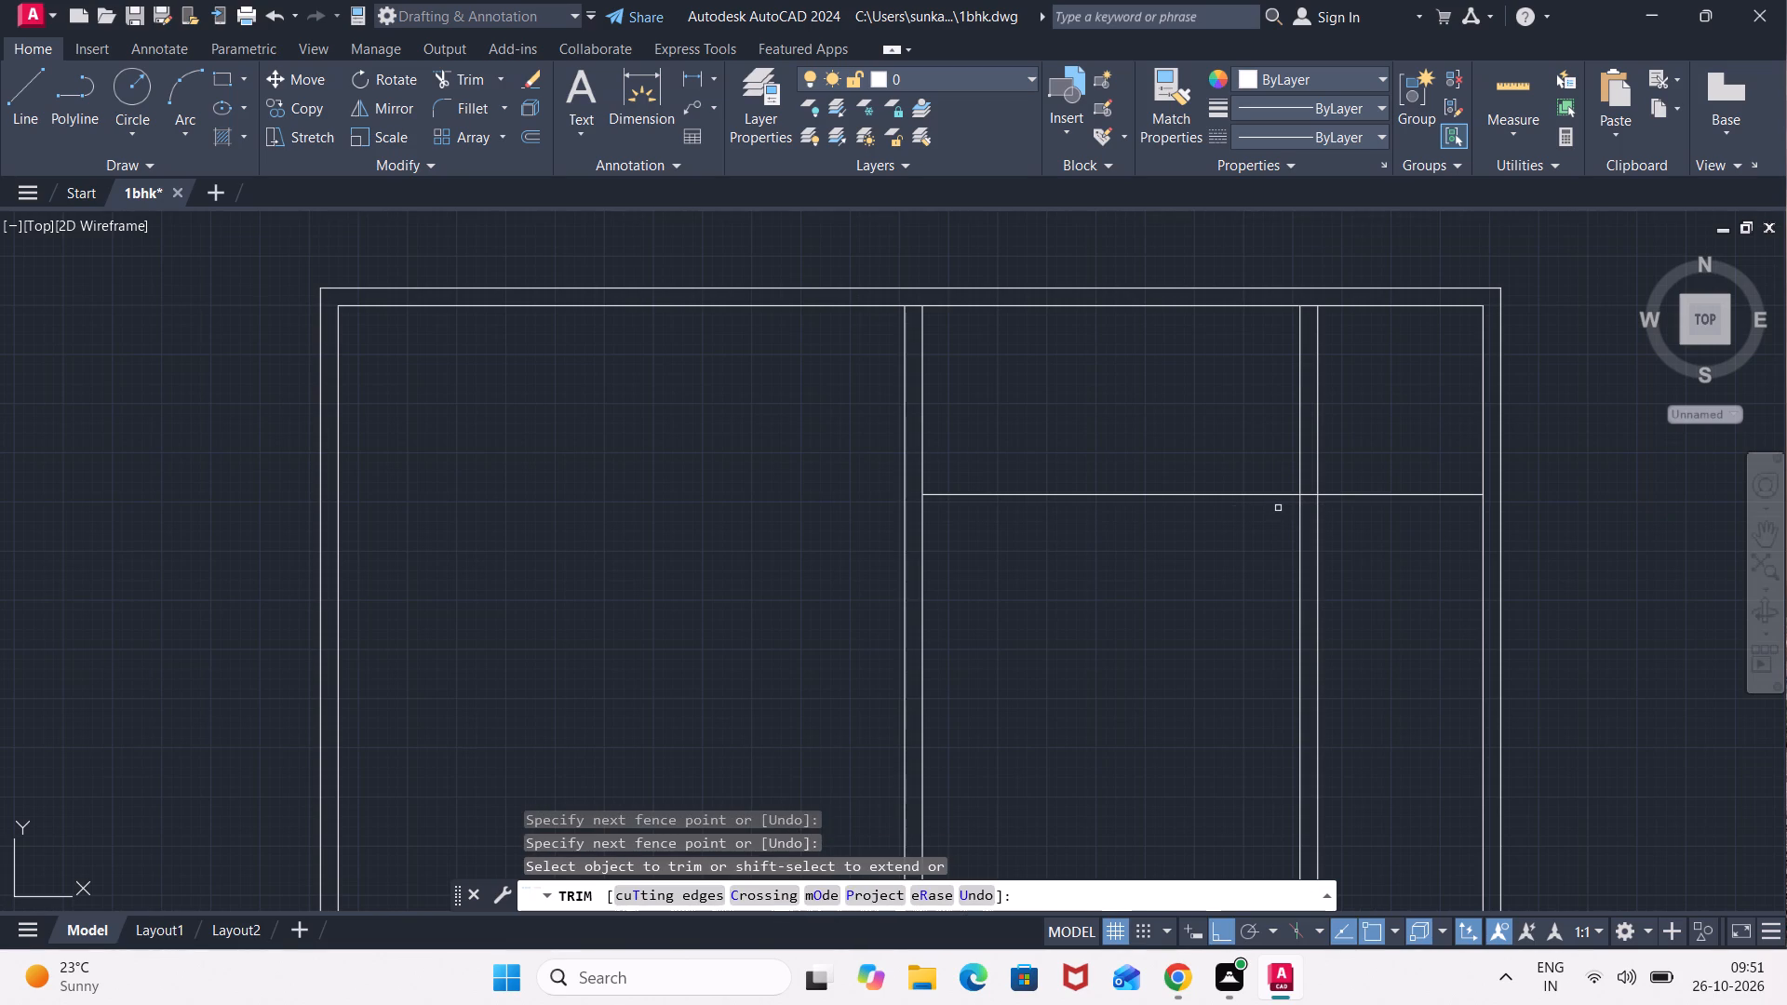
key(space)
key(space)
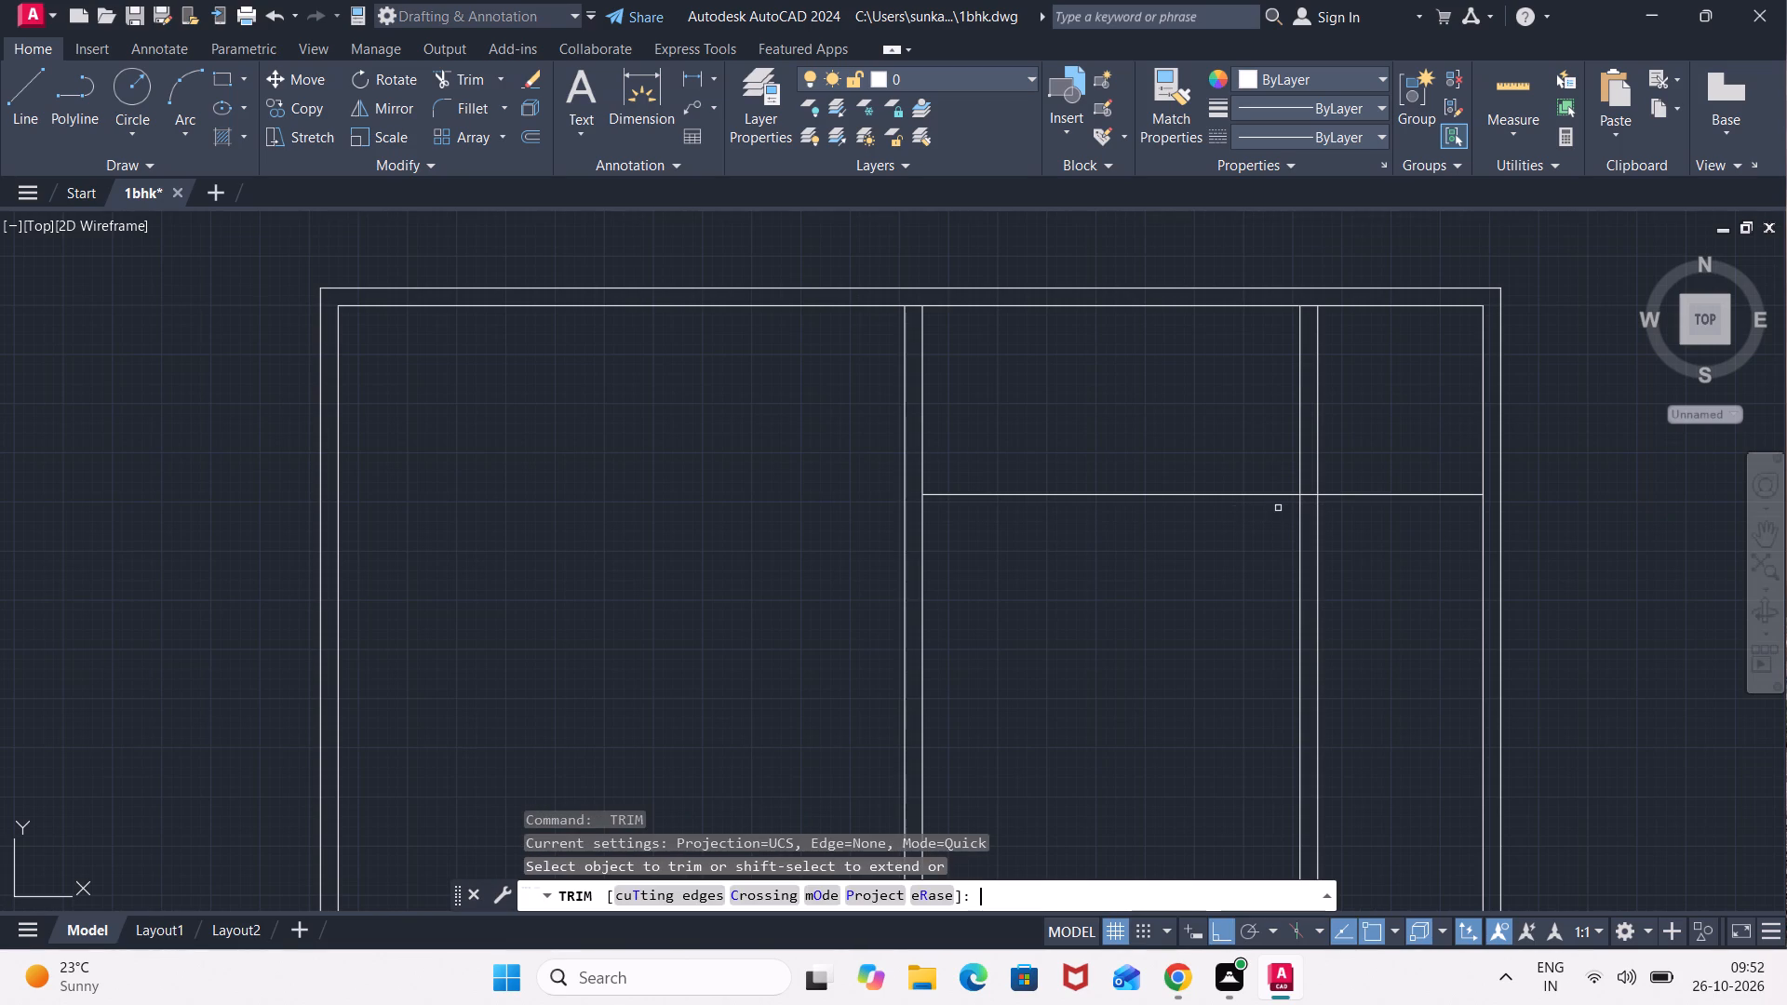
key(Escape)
Offset the remaining upper horizontal wall line 4.5" downward to form the wall thickness.
key(o)
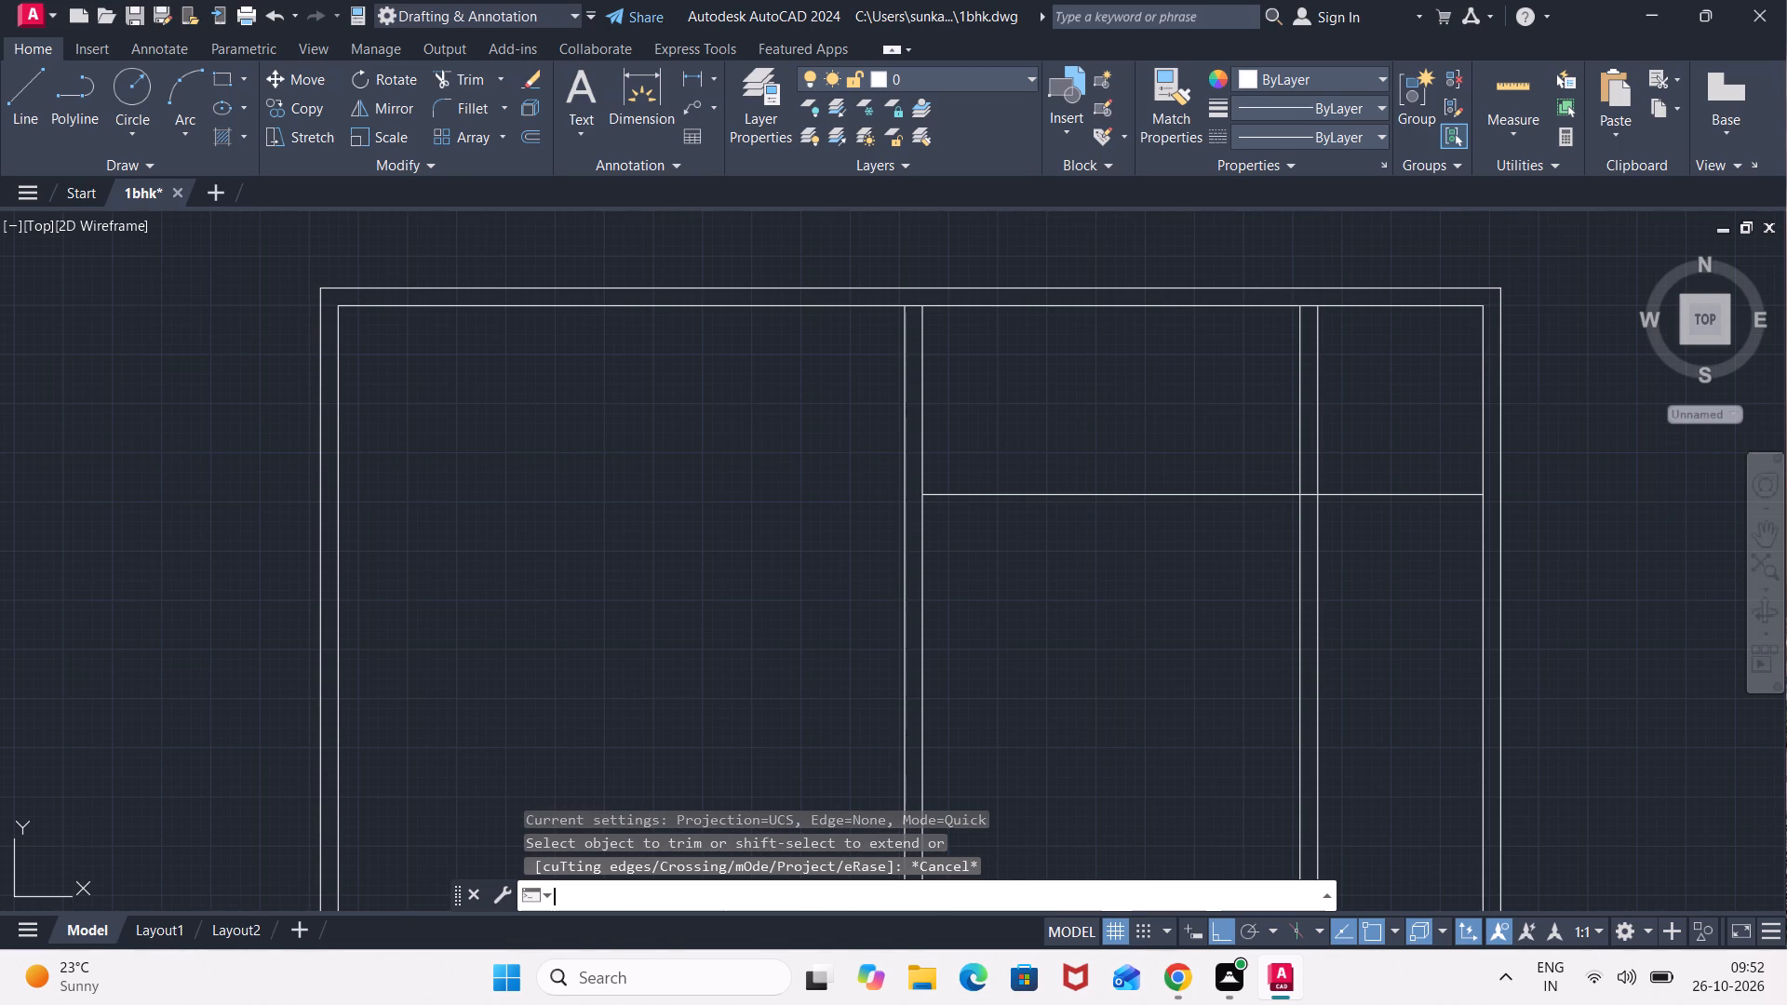
key(Return)
text(4.5")
key(Return)
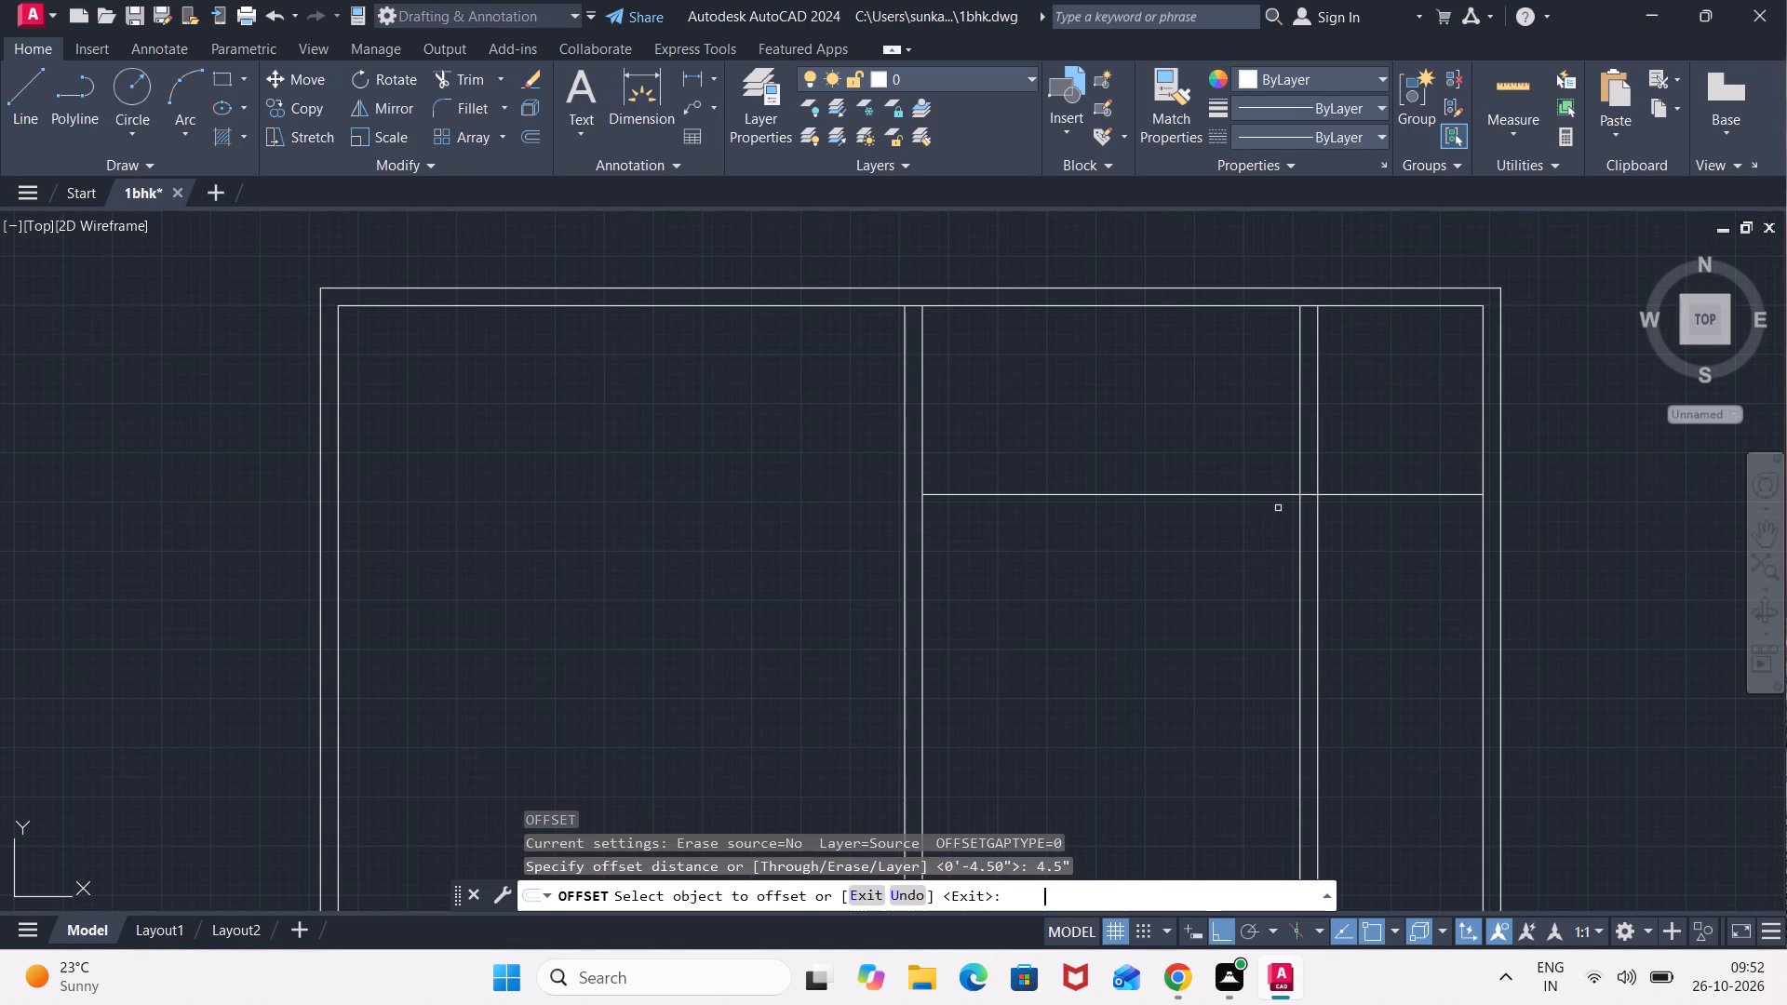
click(1267, 494)
click(1273, 544)
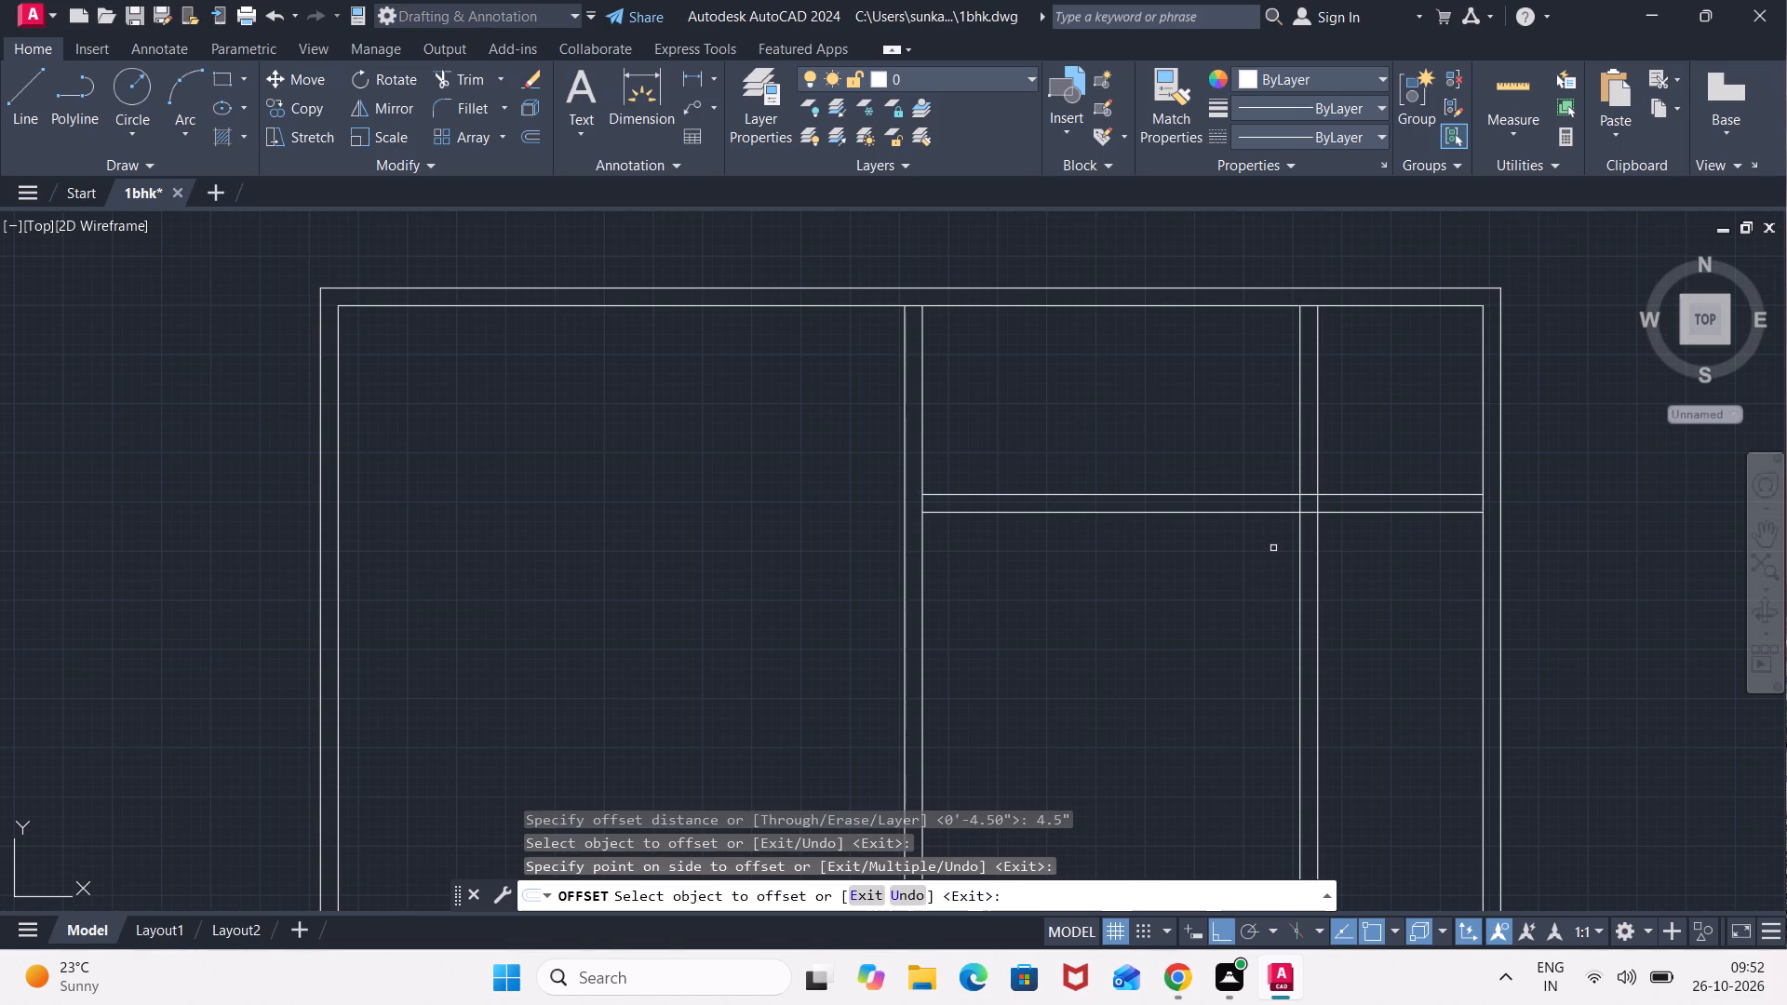
key(Escape)
Trim the upper horizontal wall and the right vertical interior wall into an L-shaped corner, removing the pieces beyond it and the overlap inside it.
text(tr)
key(Return)
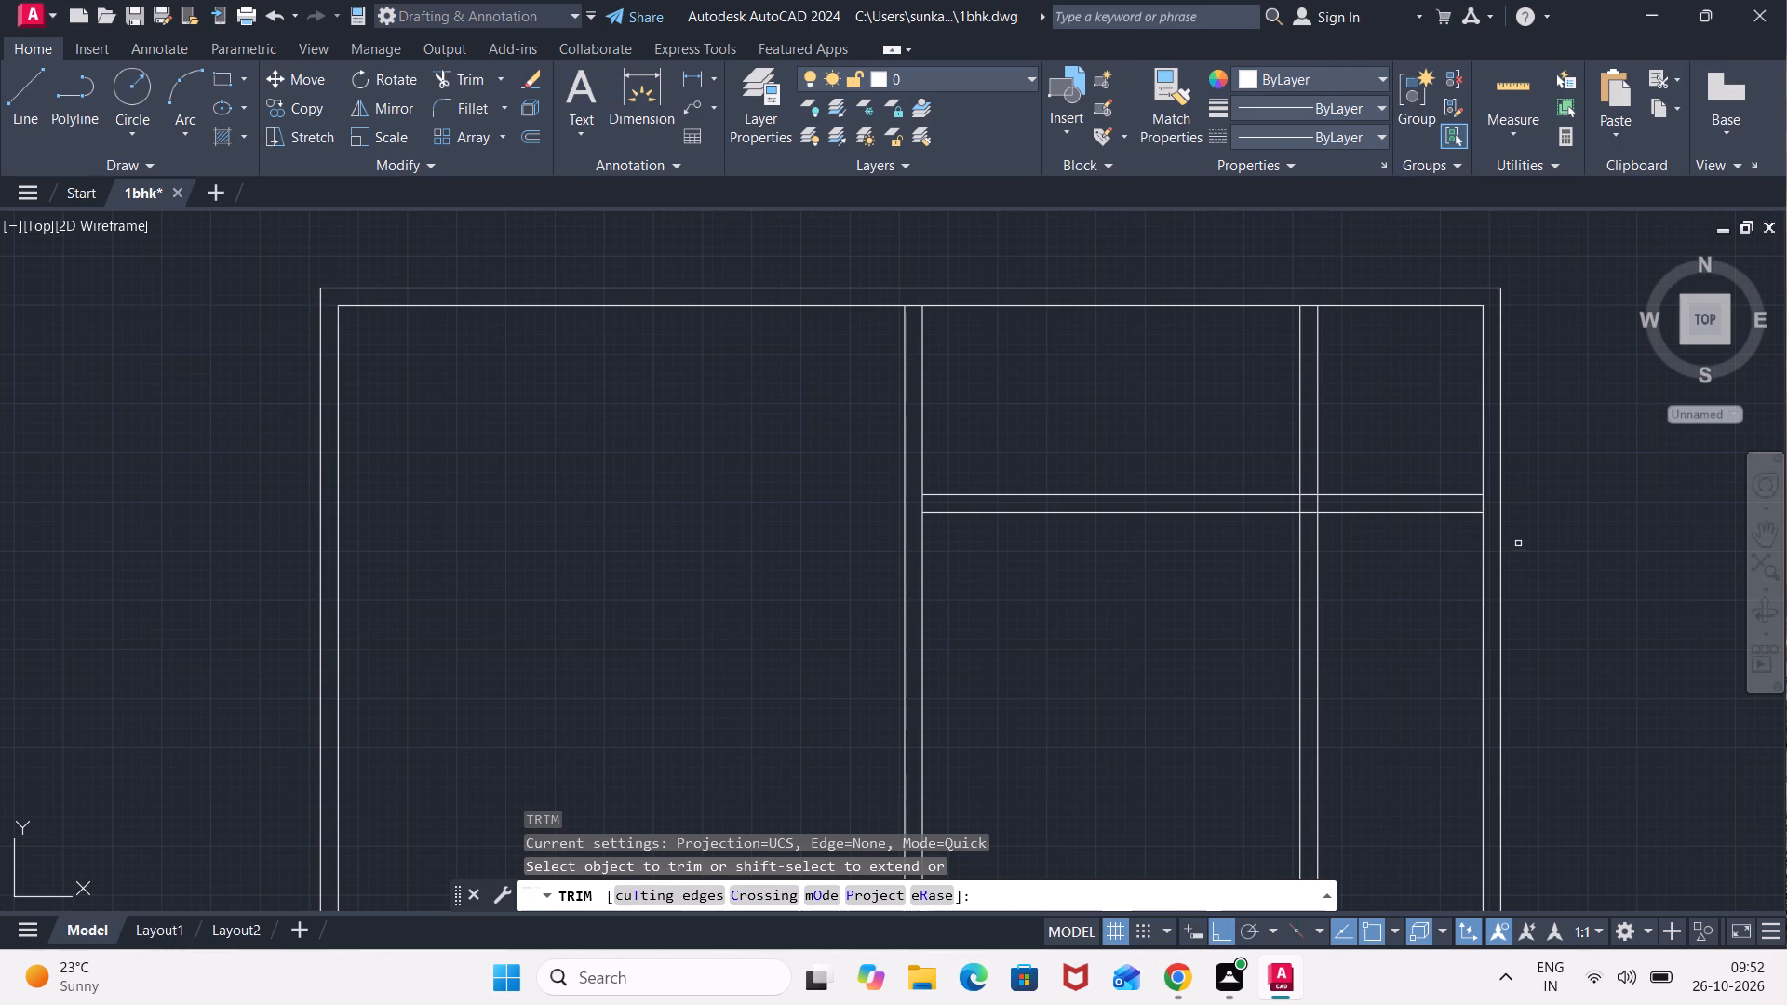
click(1452, 509)
click(1444, 496)
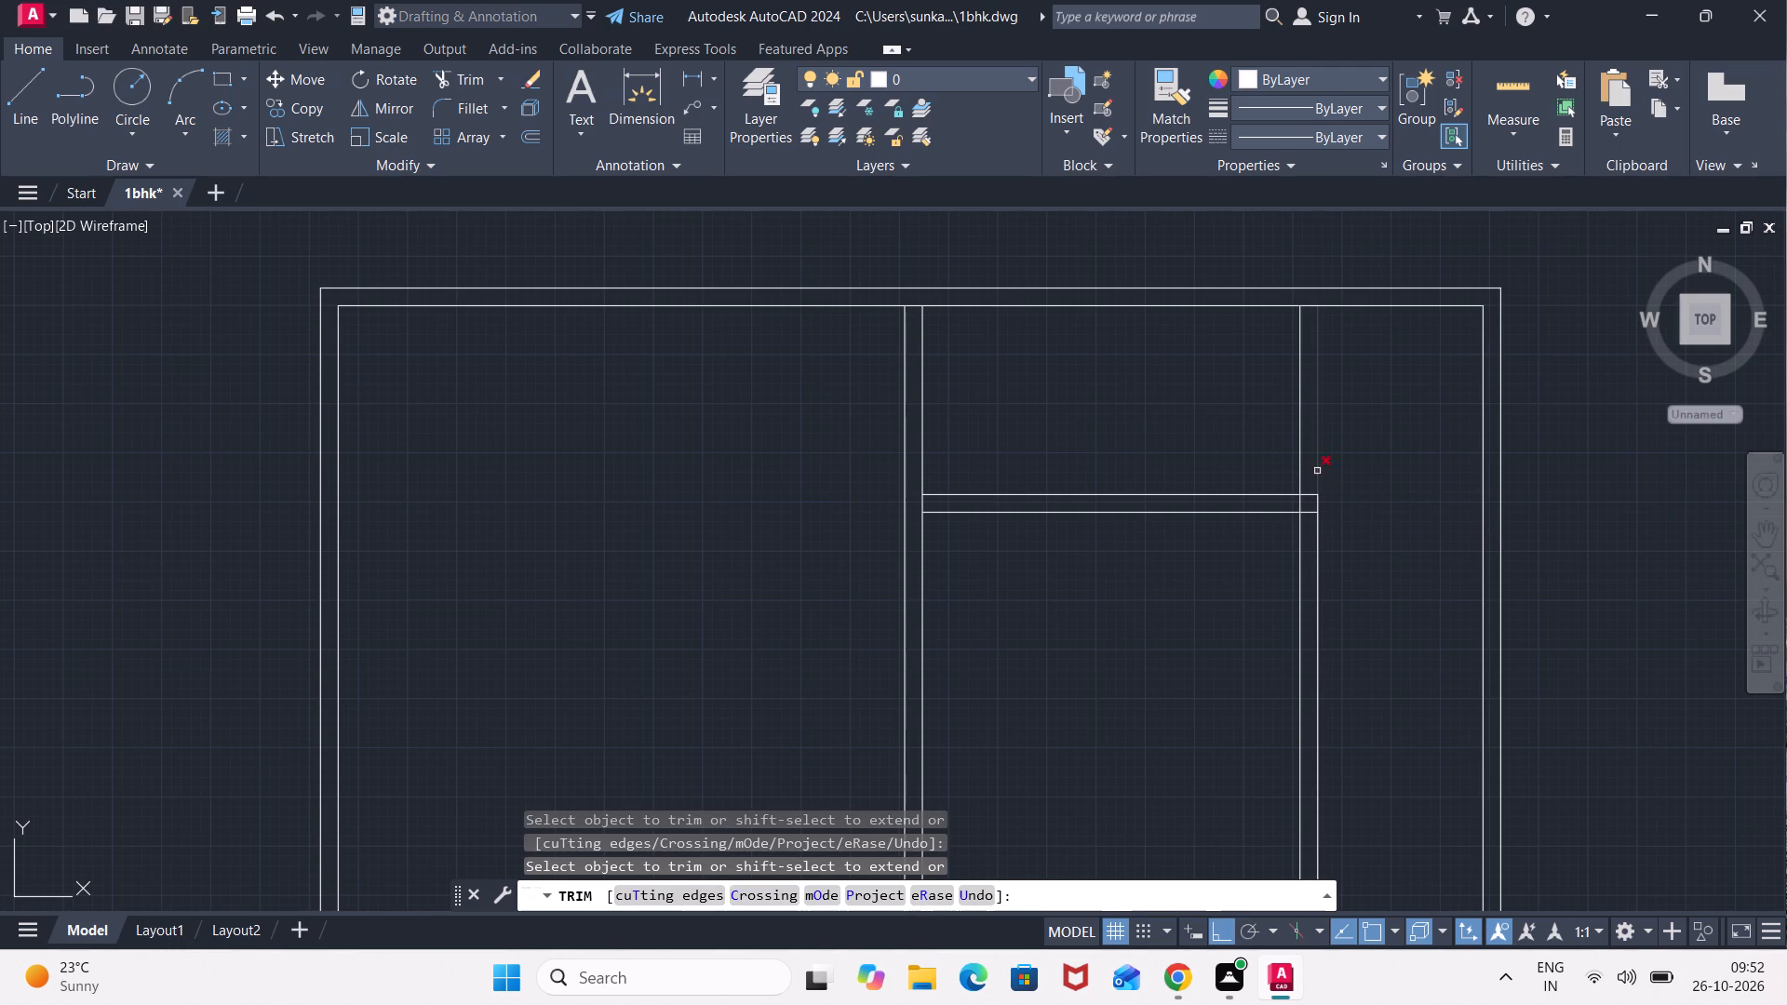
click(1341, 414)
click(1231, 422)
scroll(1302, 501, up, 2)
drag(1302, 499, 1285, 489)
click(1306, 511)
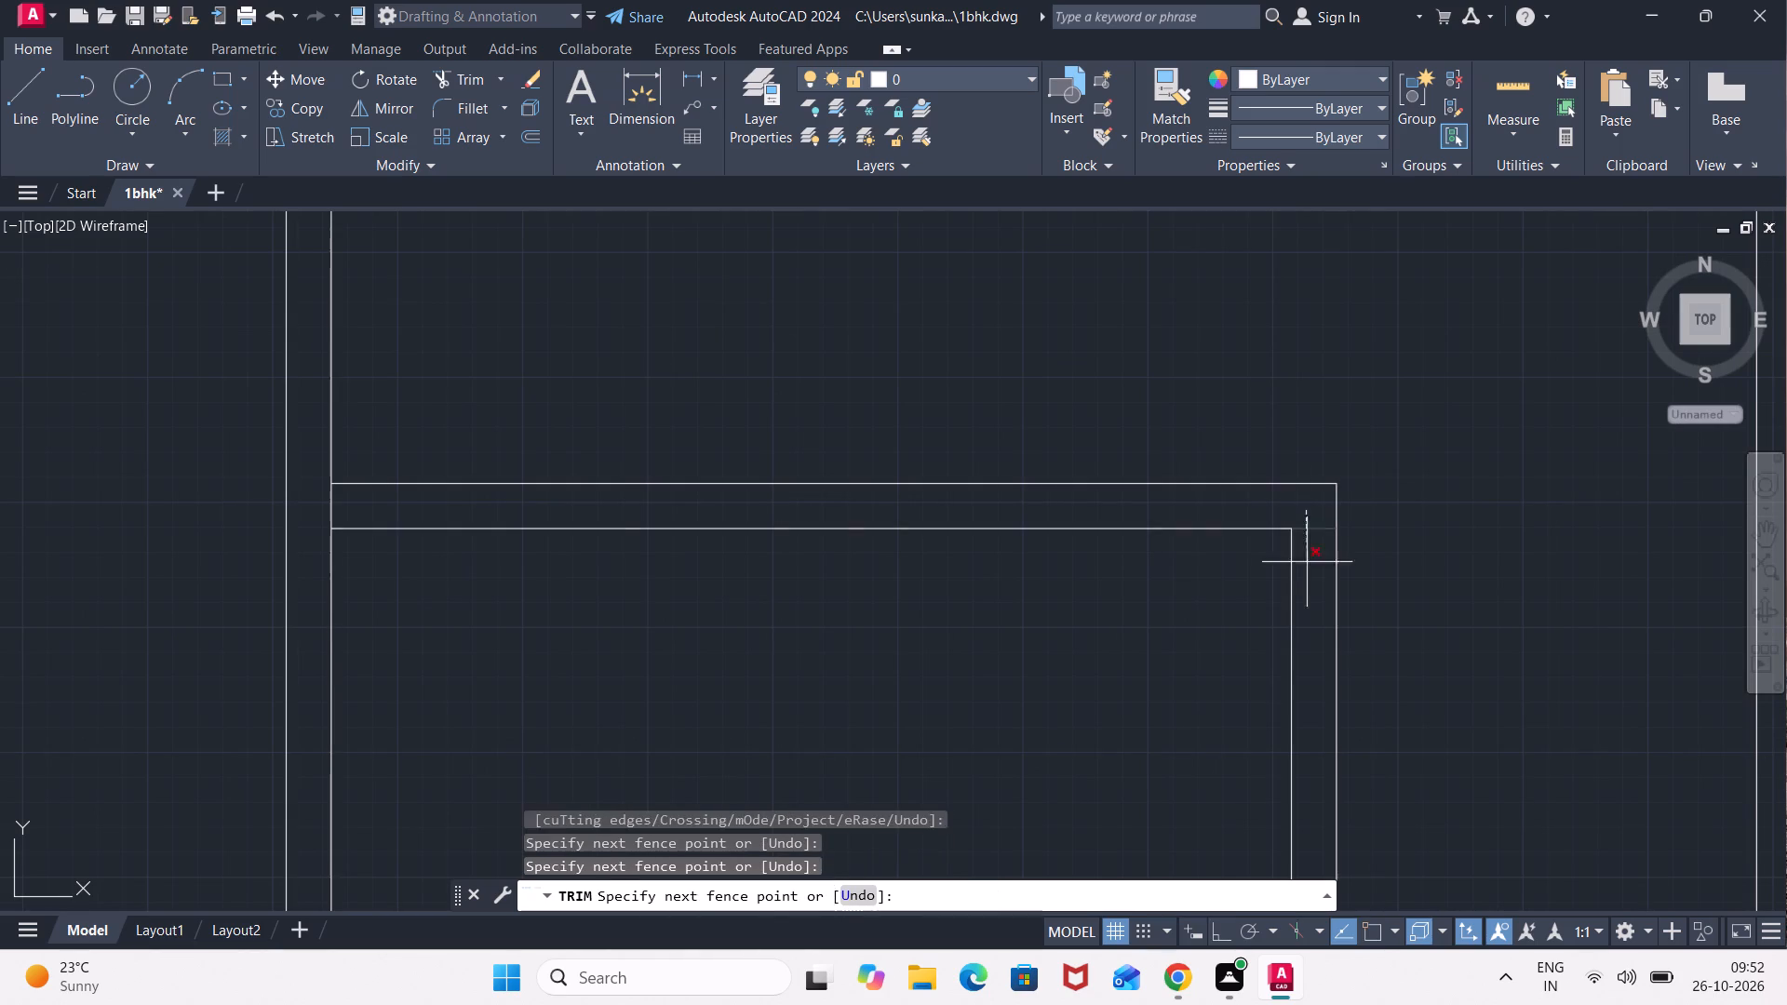
click(1307, 562)
Trim the upper line of the lower horizontal interior wall between the two lines of the right vertical interior wall.
scroll(1131, 632, down, 2)
middle_drag(1065, 687, 1091, 514)
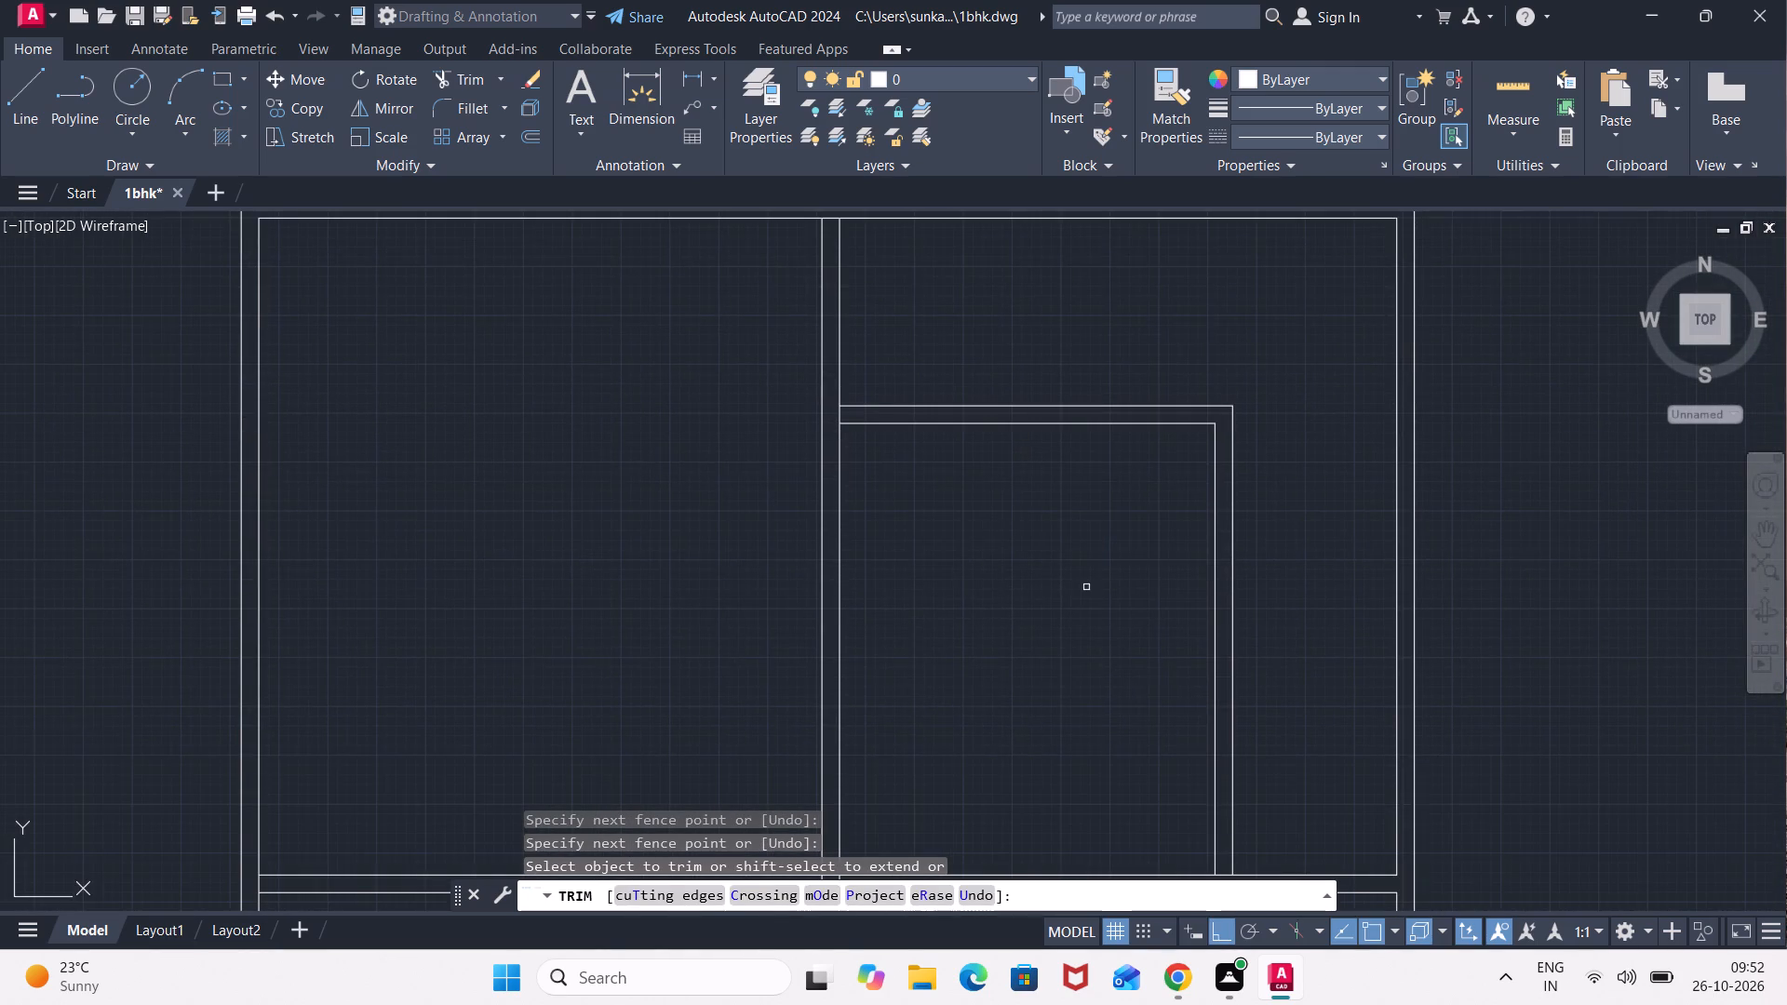
scroll(1086, 590, down, 1)
scroll(1173, 769, up, 1)
click(1168, 770)
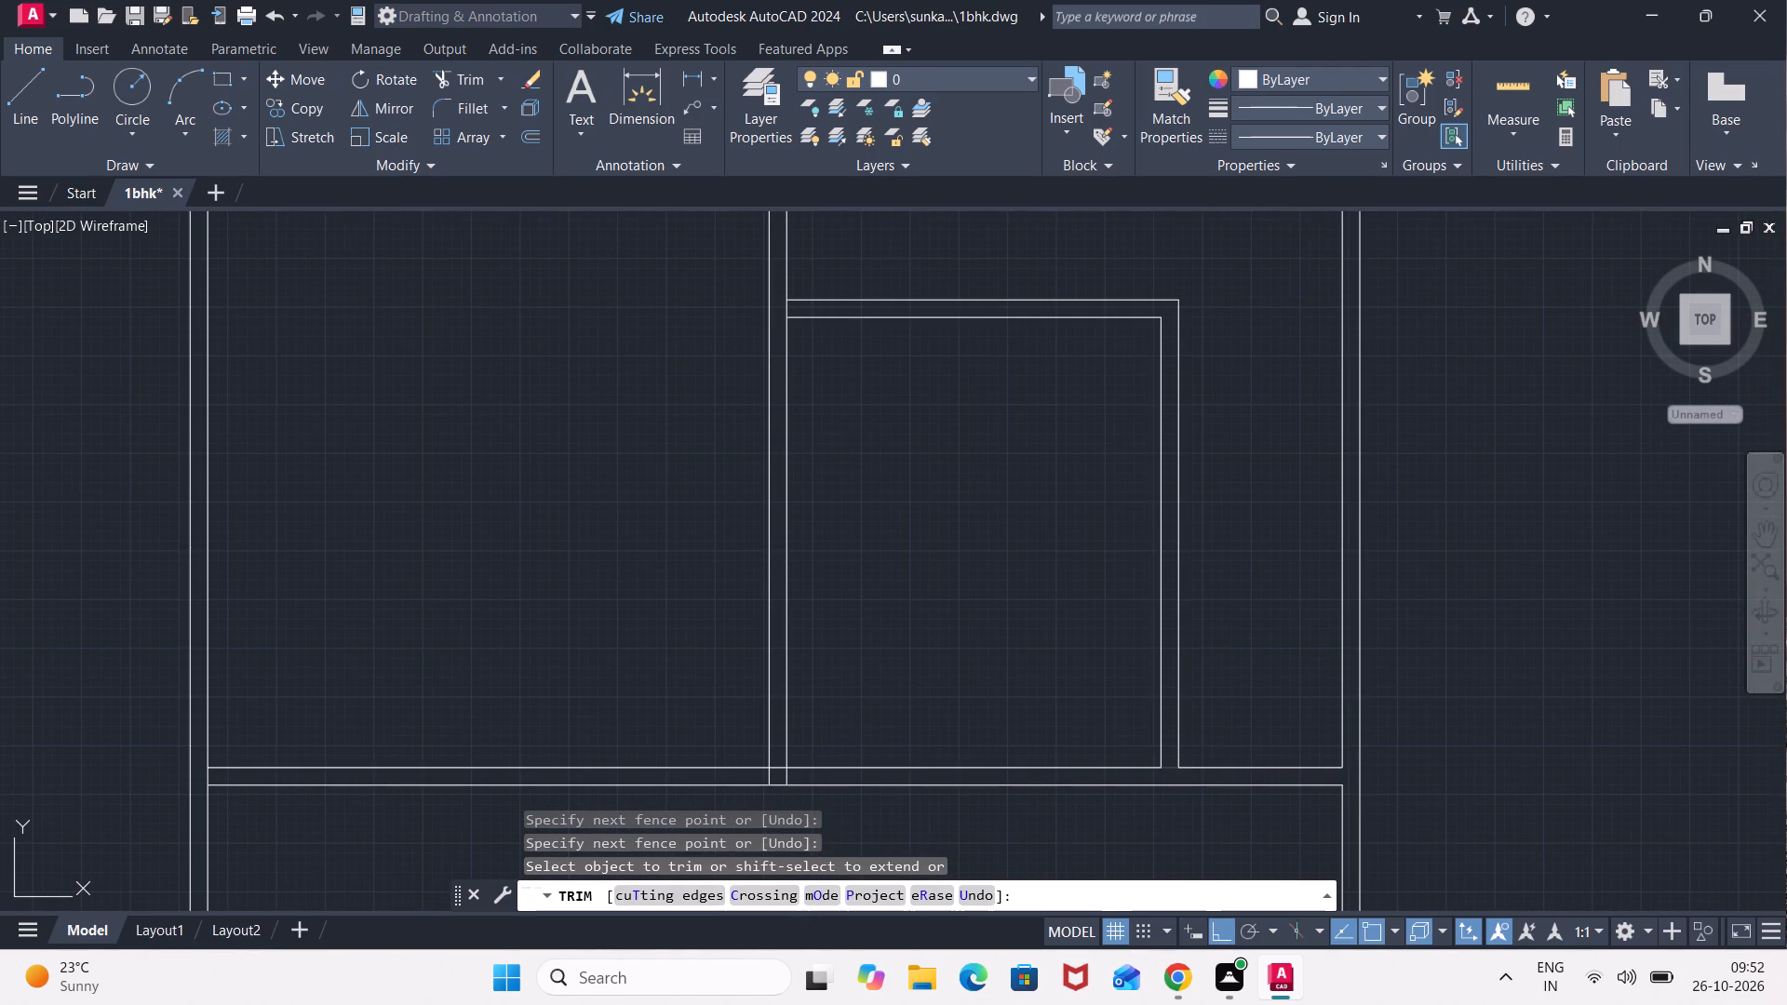
Trim the overlapping wall lines where the lower horizontal interior wall meets the middle wall and the left outer wall.
click(774, 767)
click(768, 774)
click(791, 778)
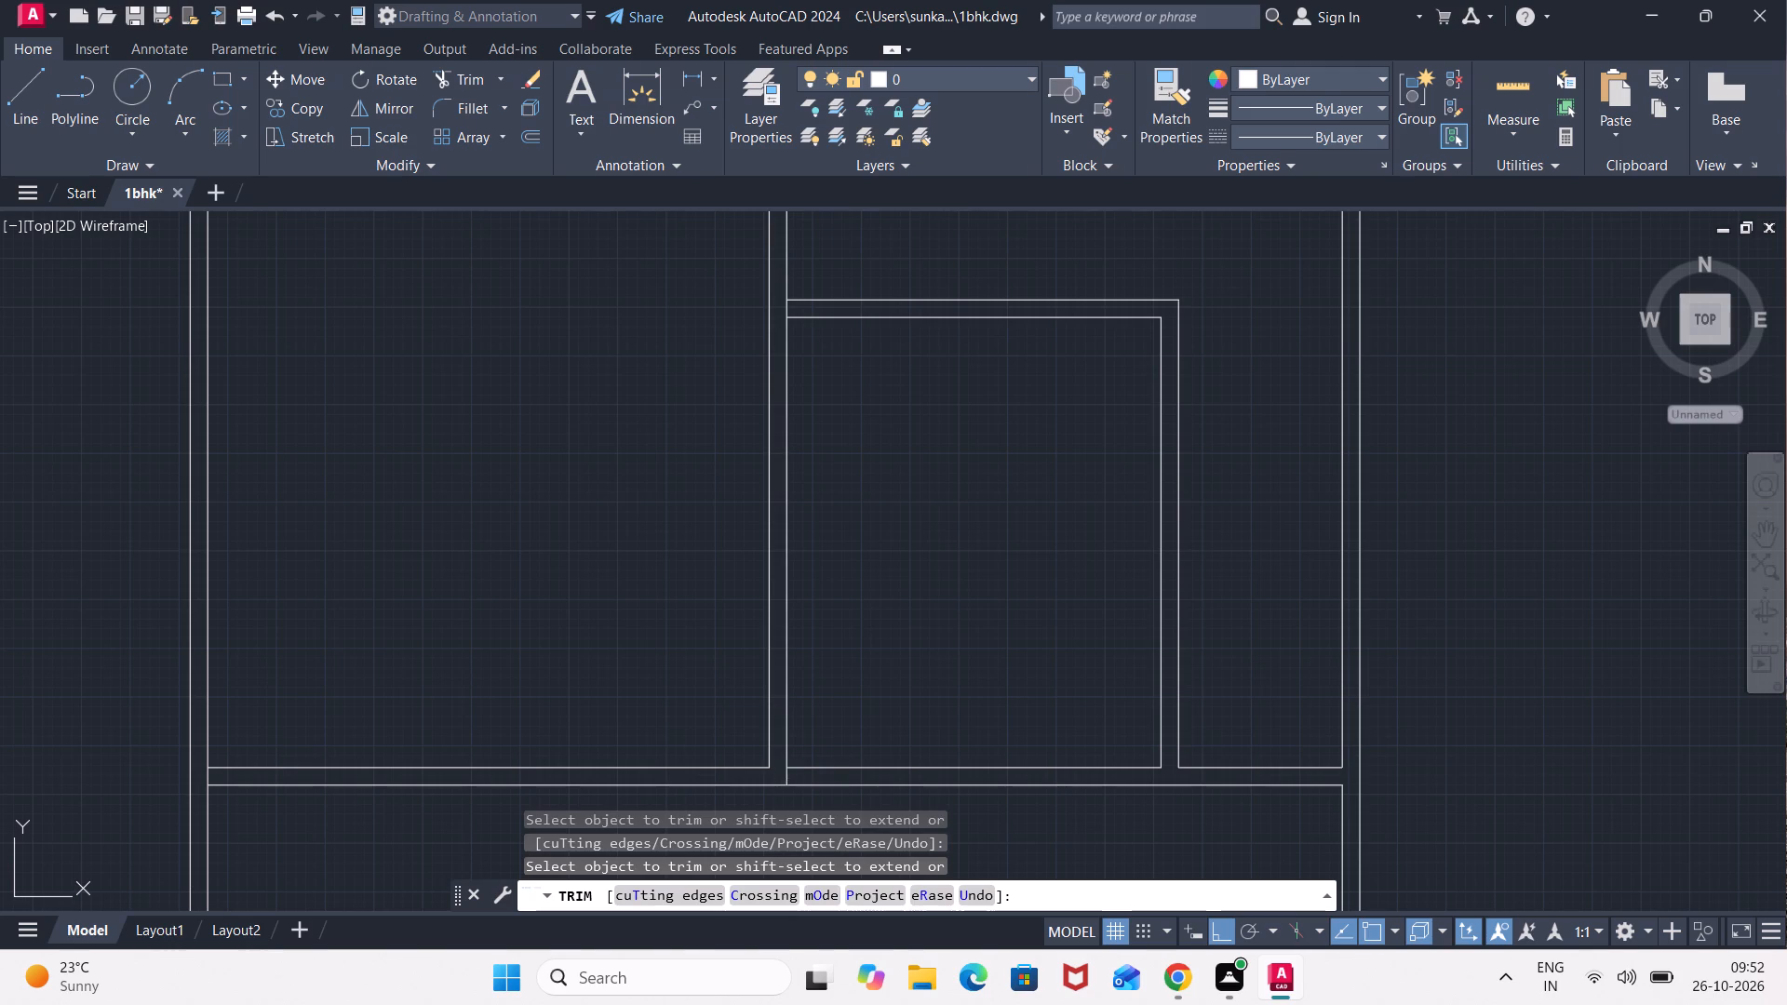
click(779, 777)
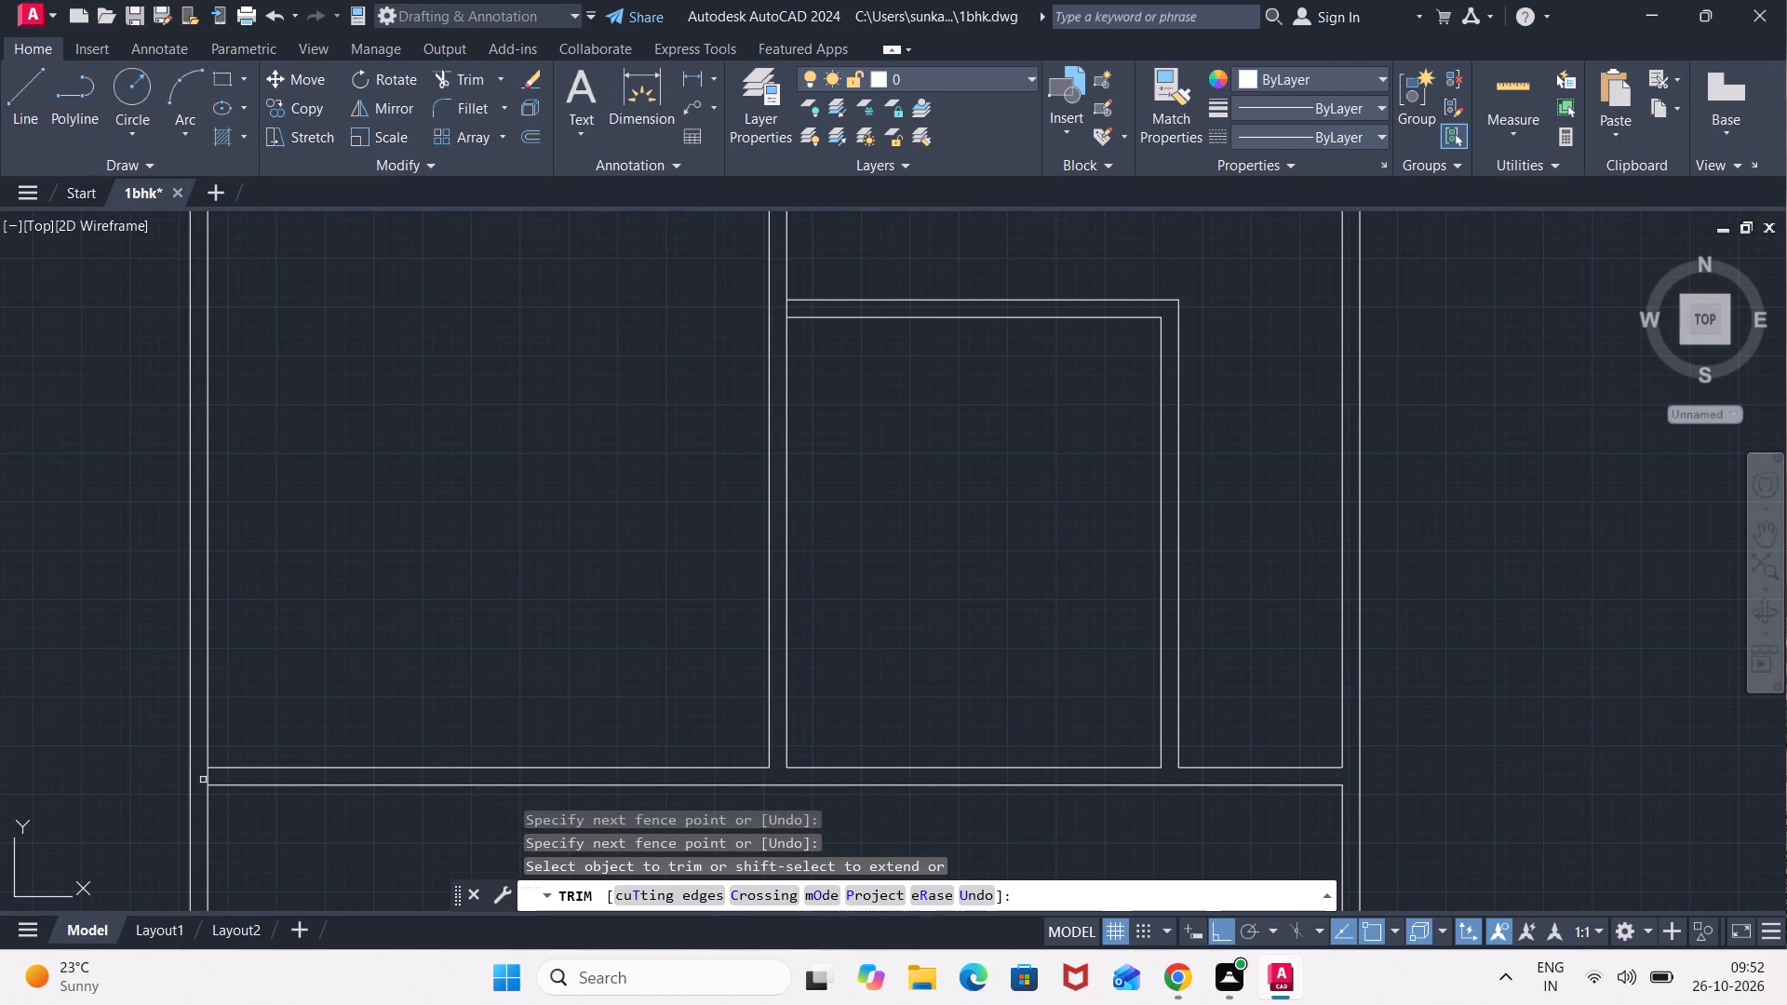
click(203, 780)
click(228, 780)
Trim the right line of the middle wall between the two lines of the upper horizontal interior wall.
scroll(551, 589, down, 2)
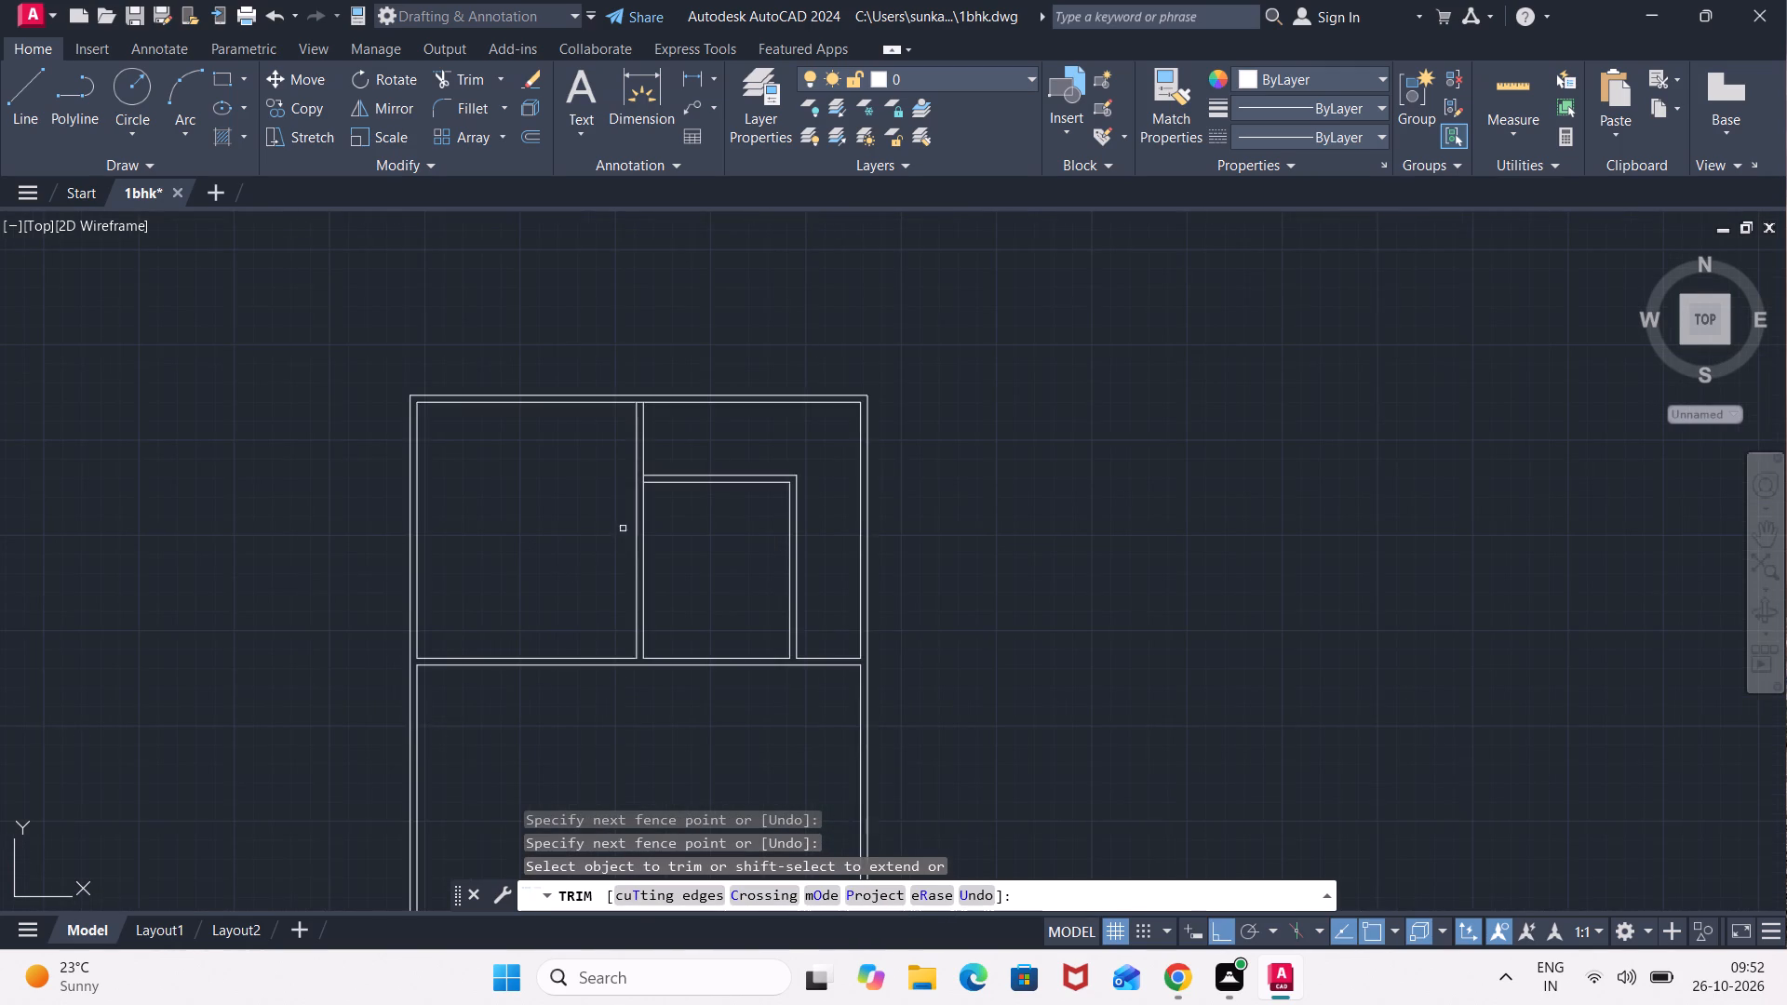
scroll(639, 502, up, 5)
click(649, 446)
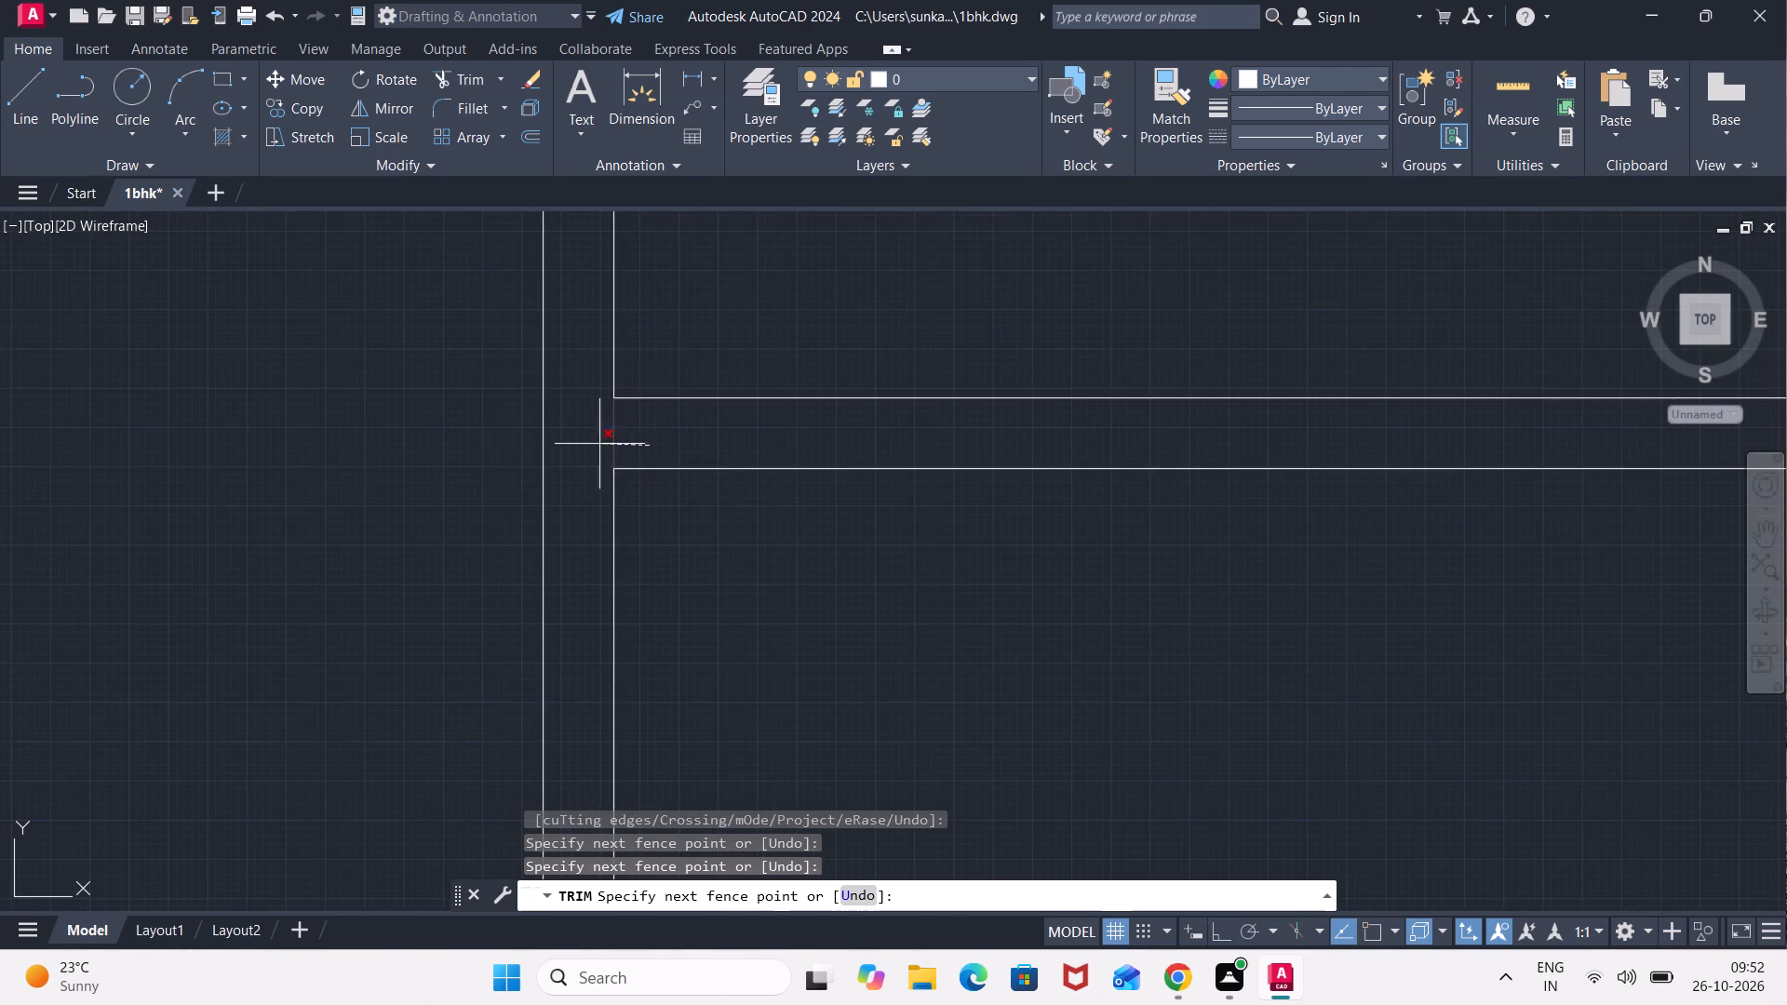
click(585, 444)
scroll(818, 612, down, 3)
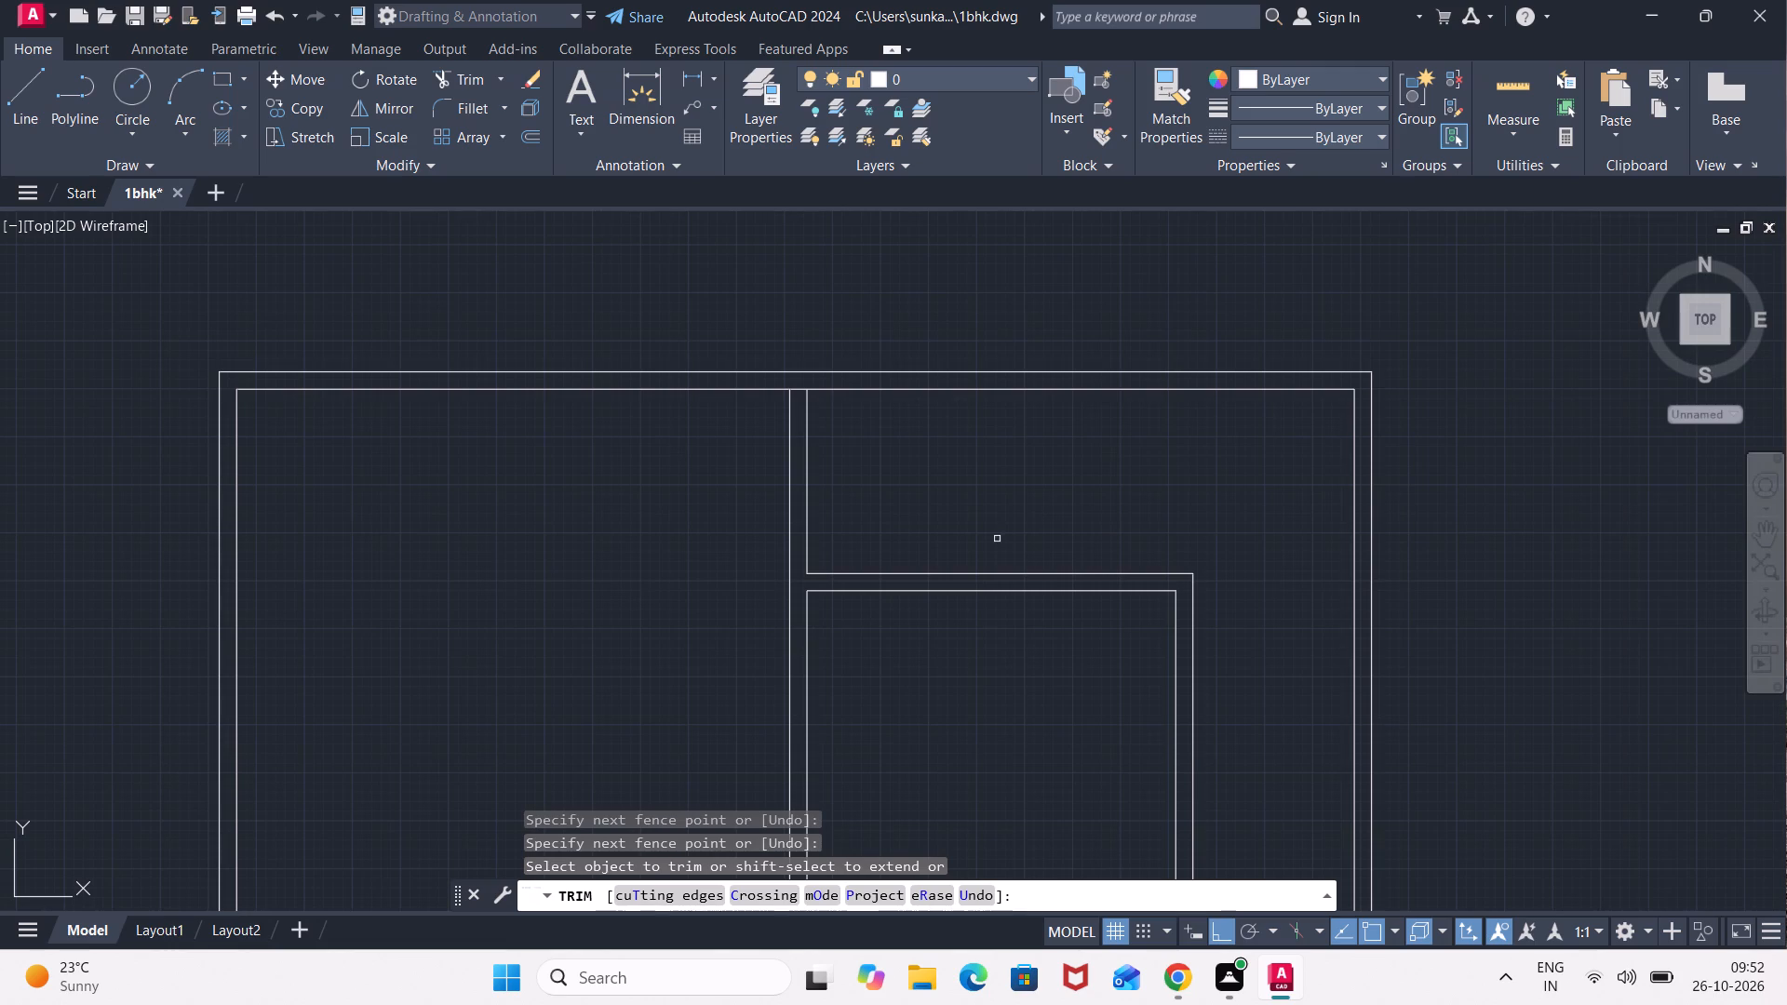
Load the ACAD_ISO02W100 ISO dash linetype and make it the current linetype.
click(1377, 132)
click(1348, 161)
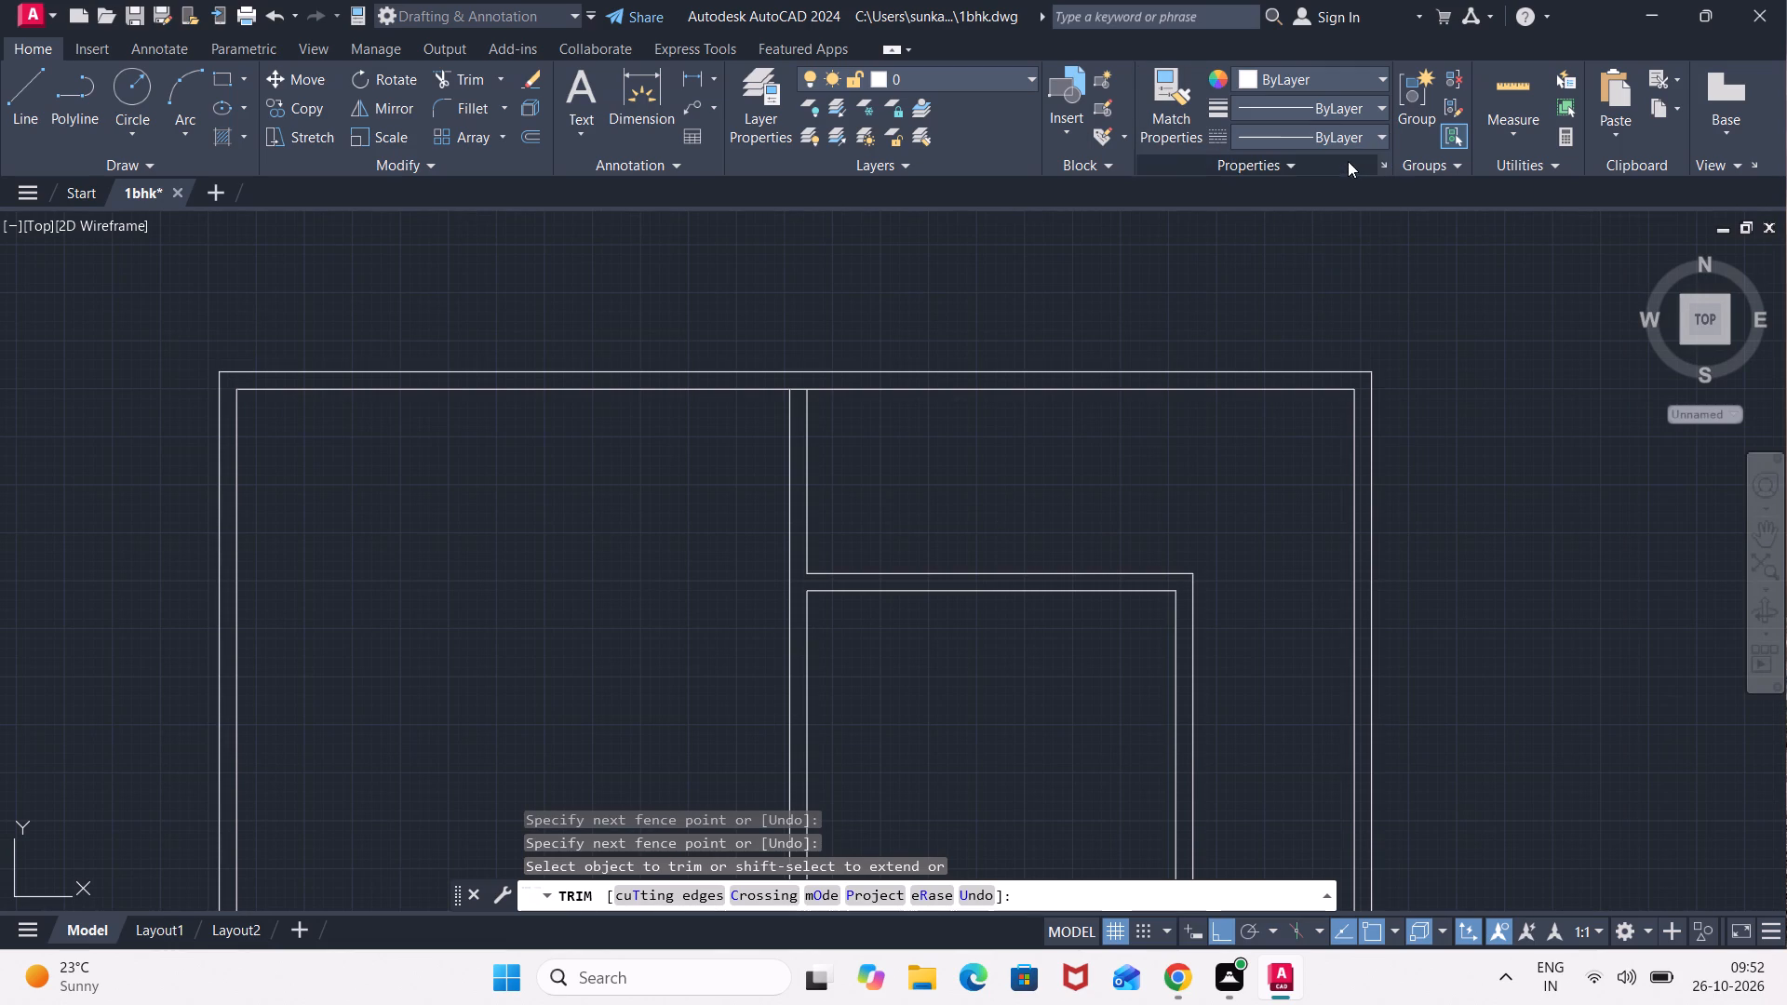
click(1341, 139)
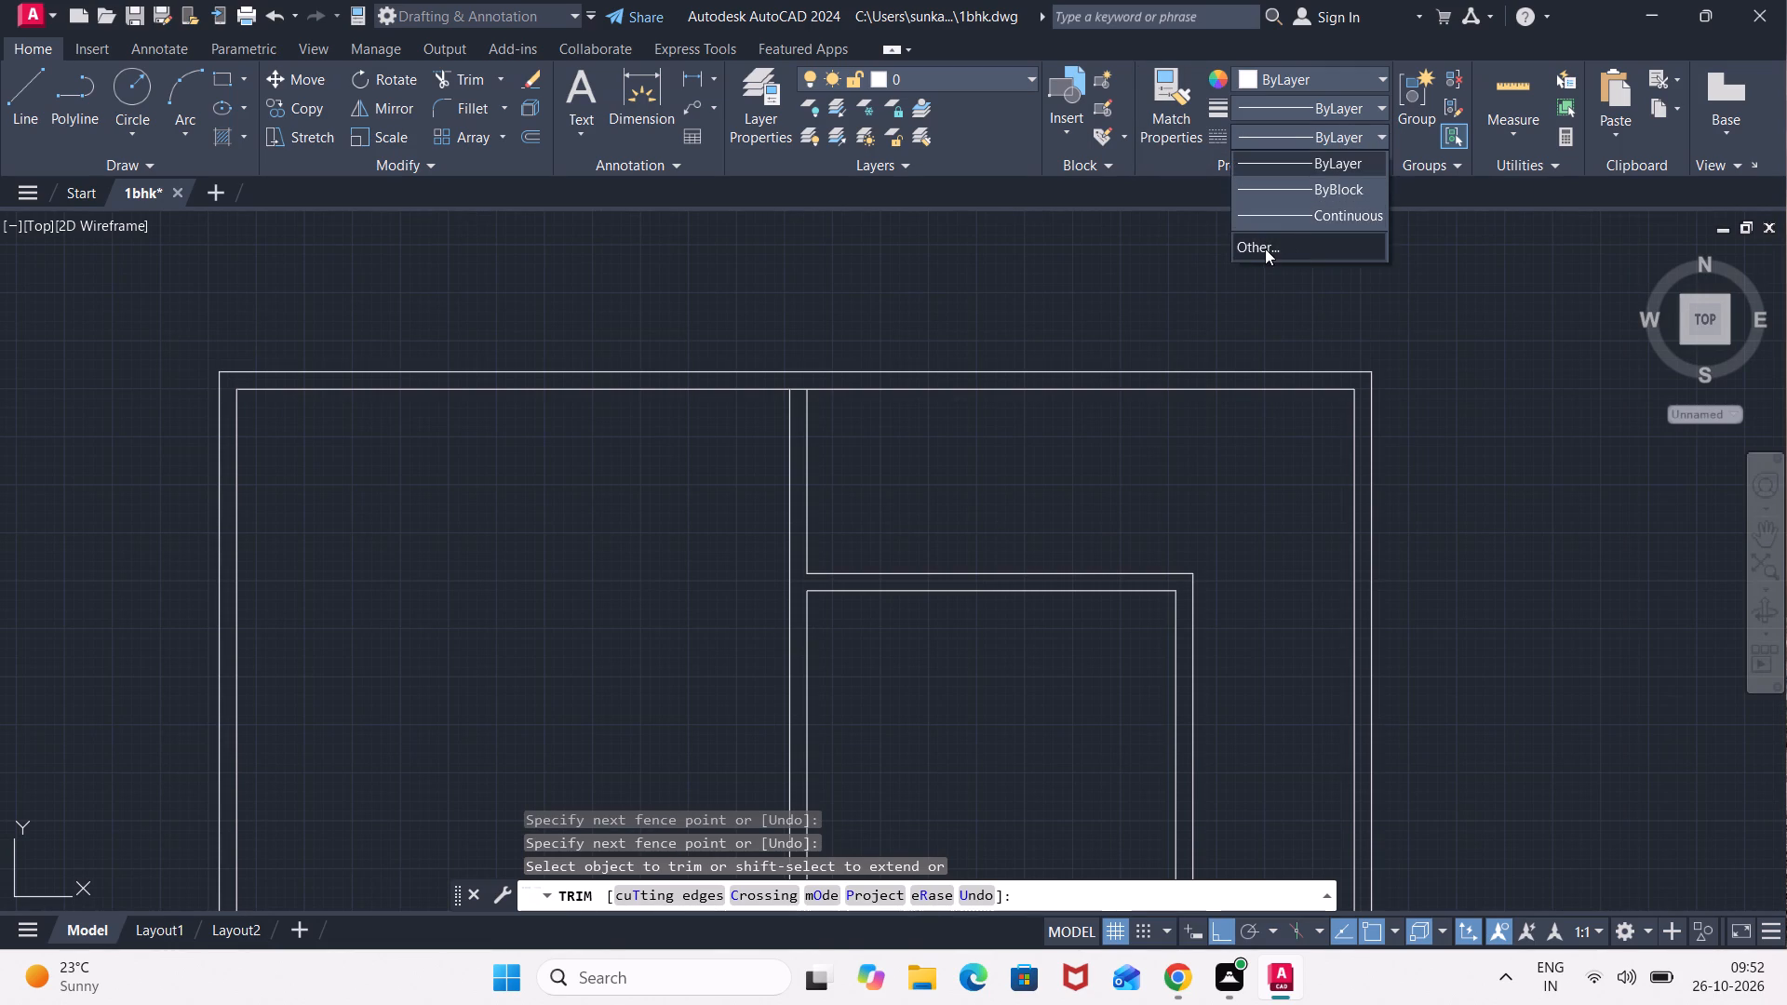
click(1265, 248)
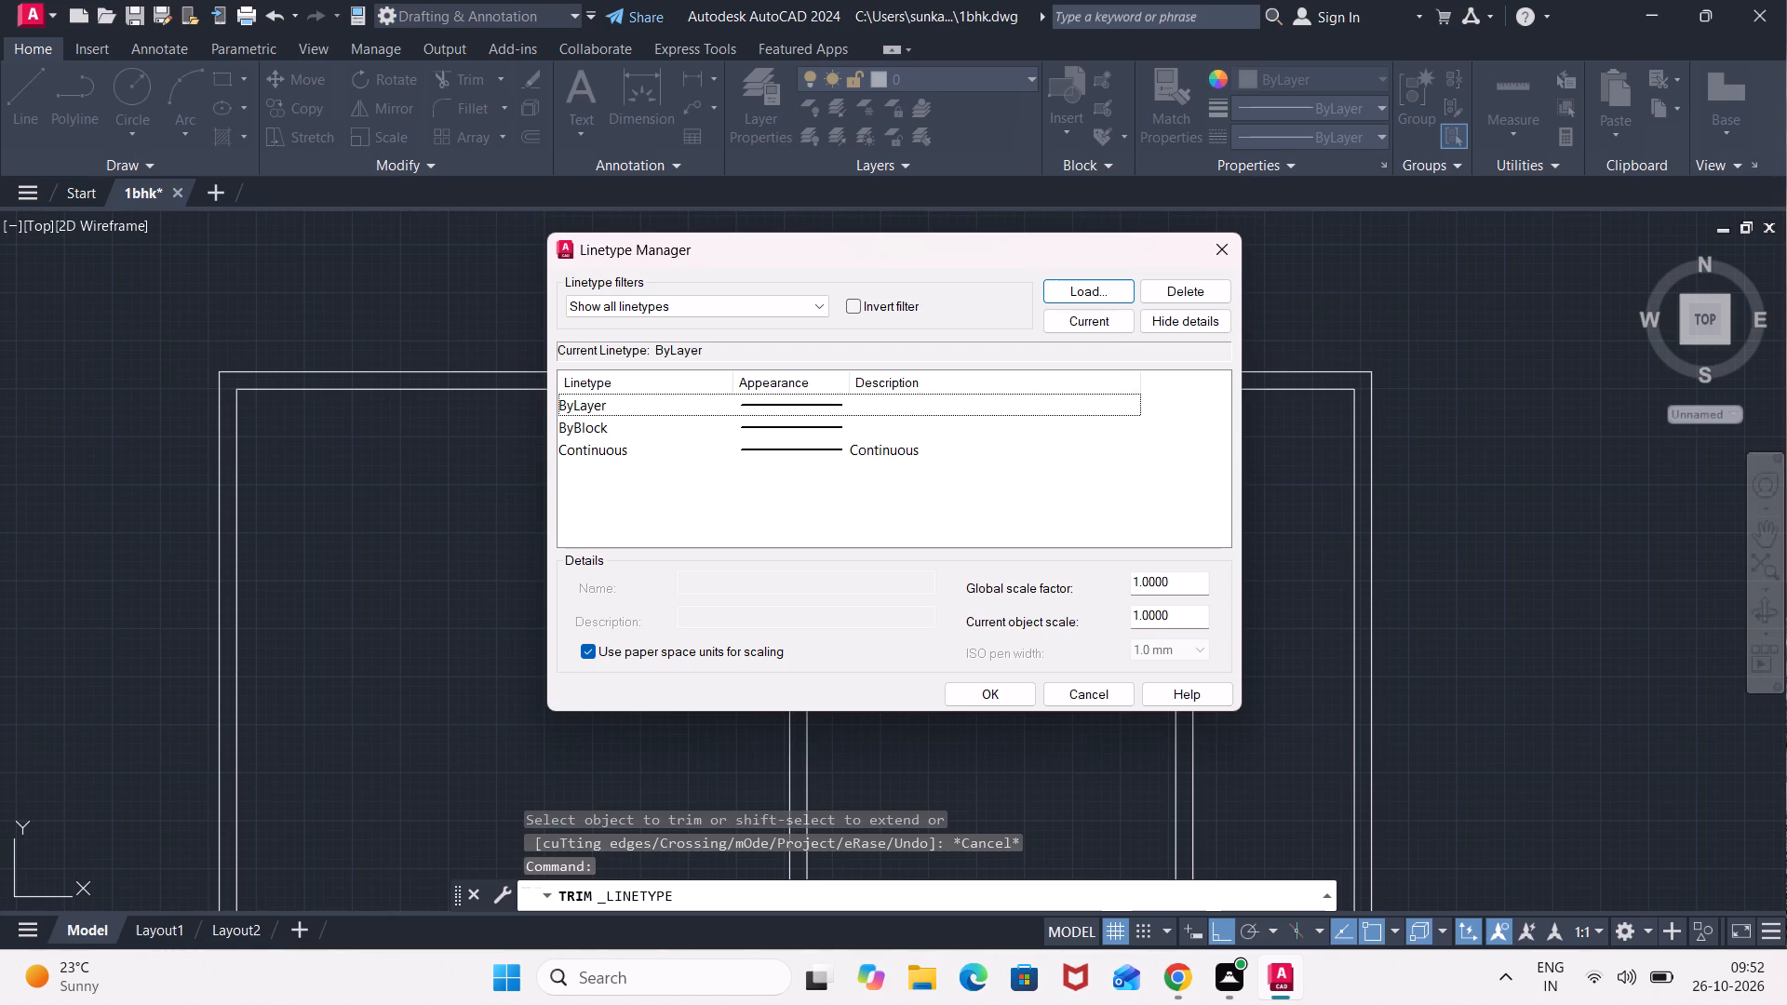
click(1085, 283)
click(1007, 437)
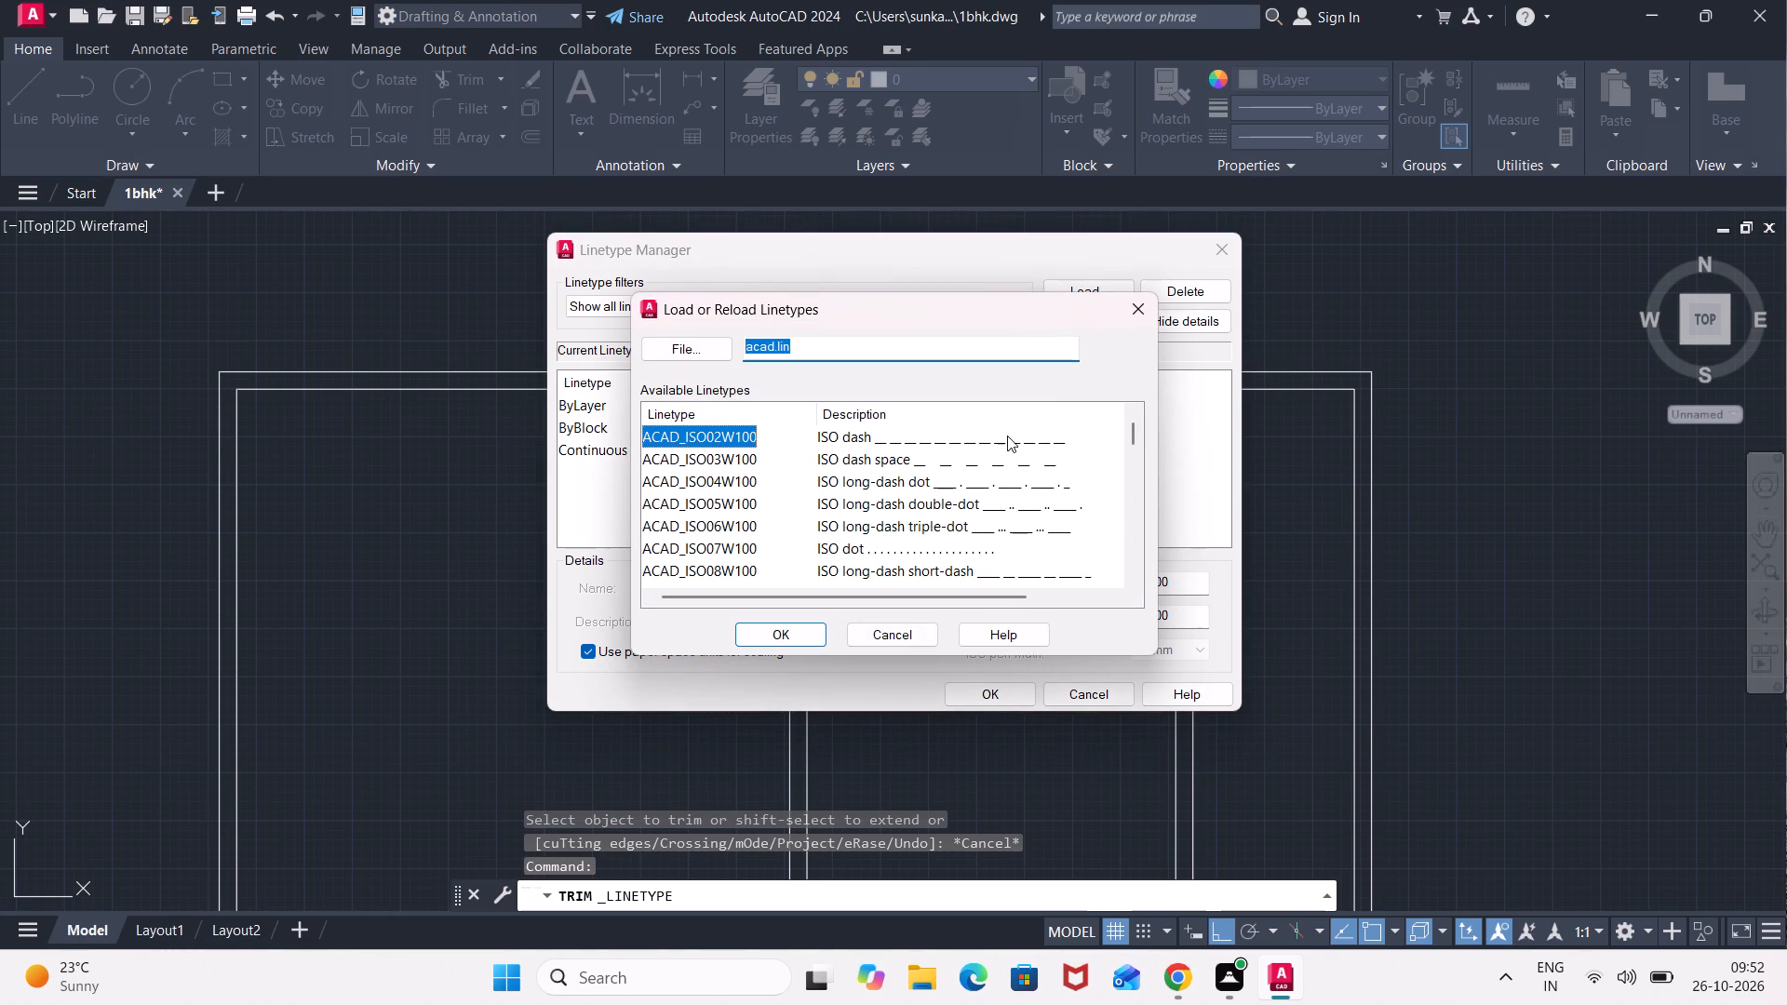
click(784, 636)
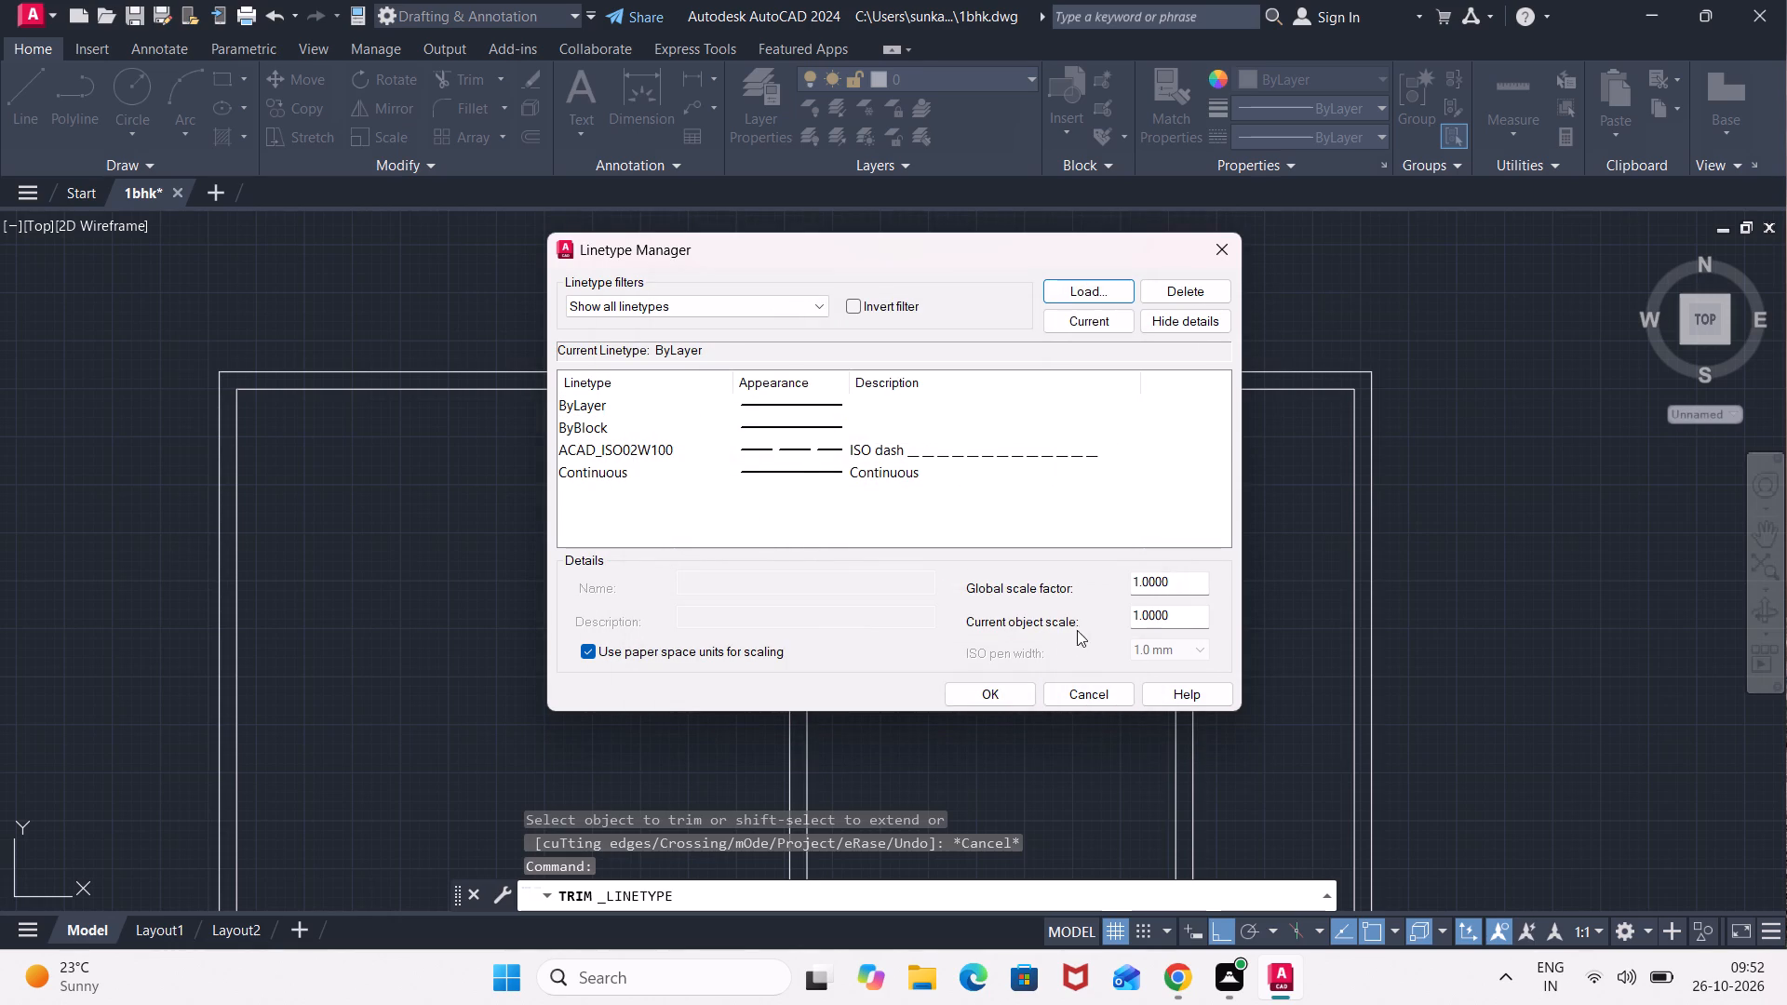
click(992, 687)
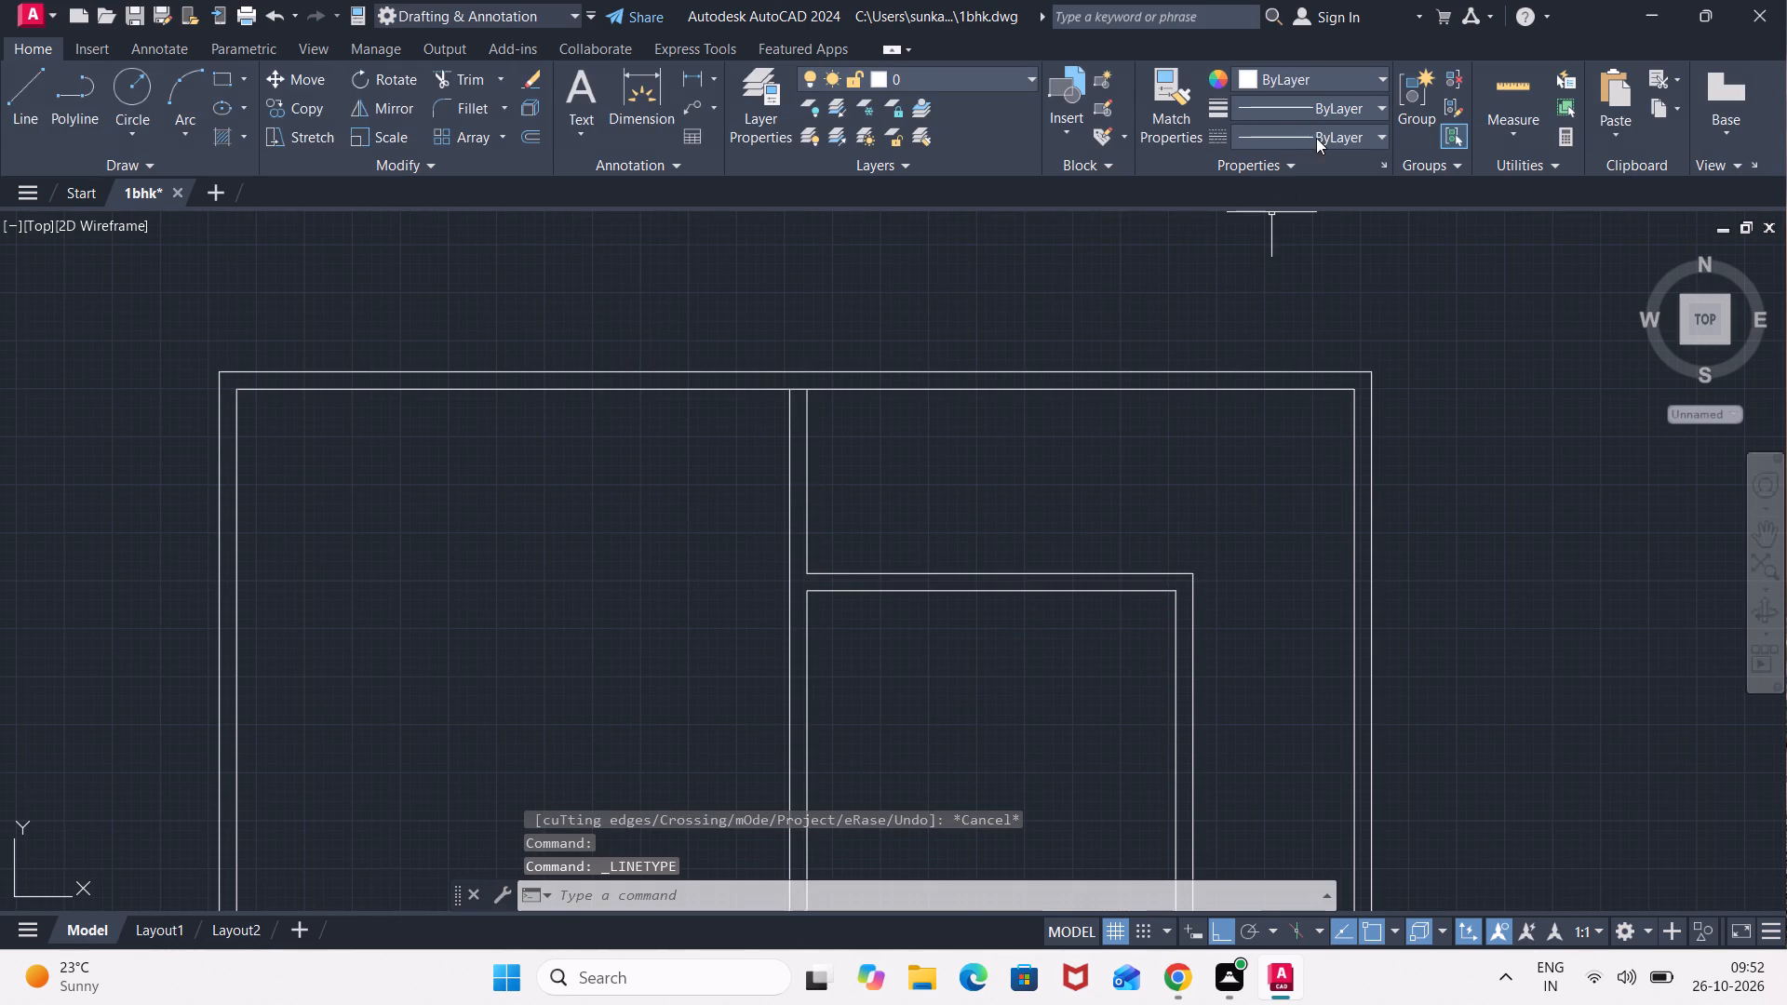
click(1316, 140)
click(1297, 213)
Draw a dashed line from the L-shaped wall's outer corner to the right outer wall, continuing diagonally to the upper space's top-left inner corner.
key(l)
key(Return)
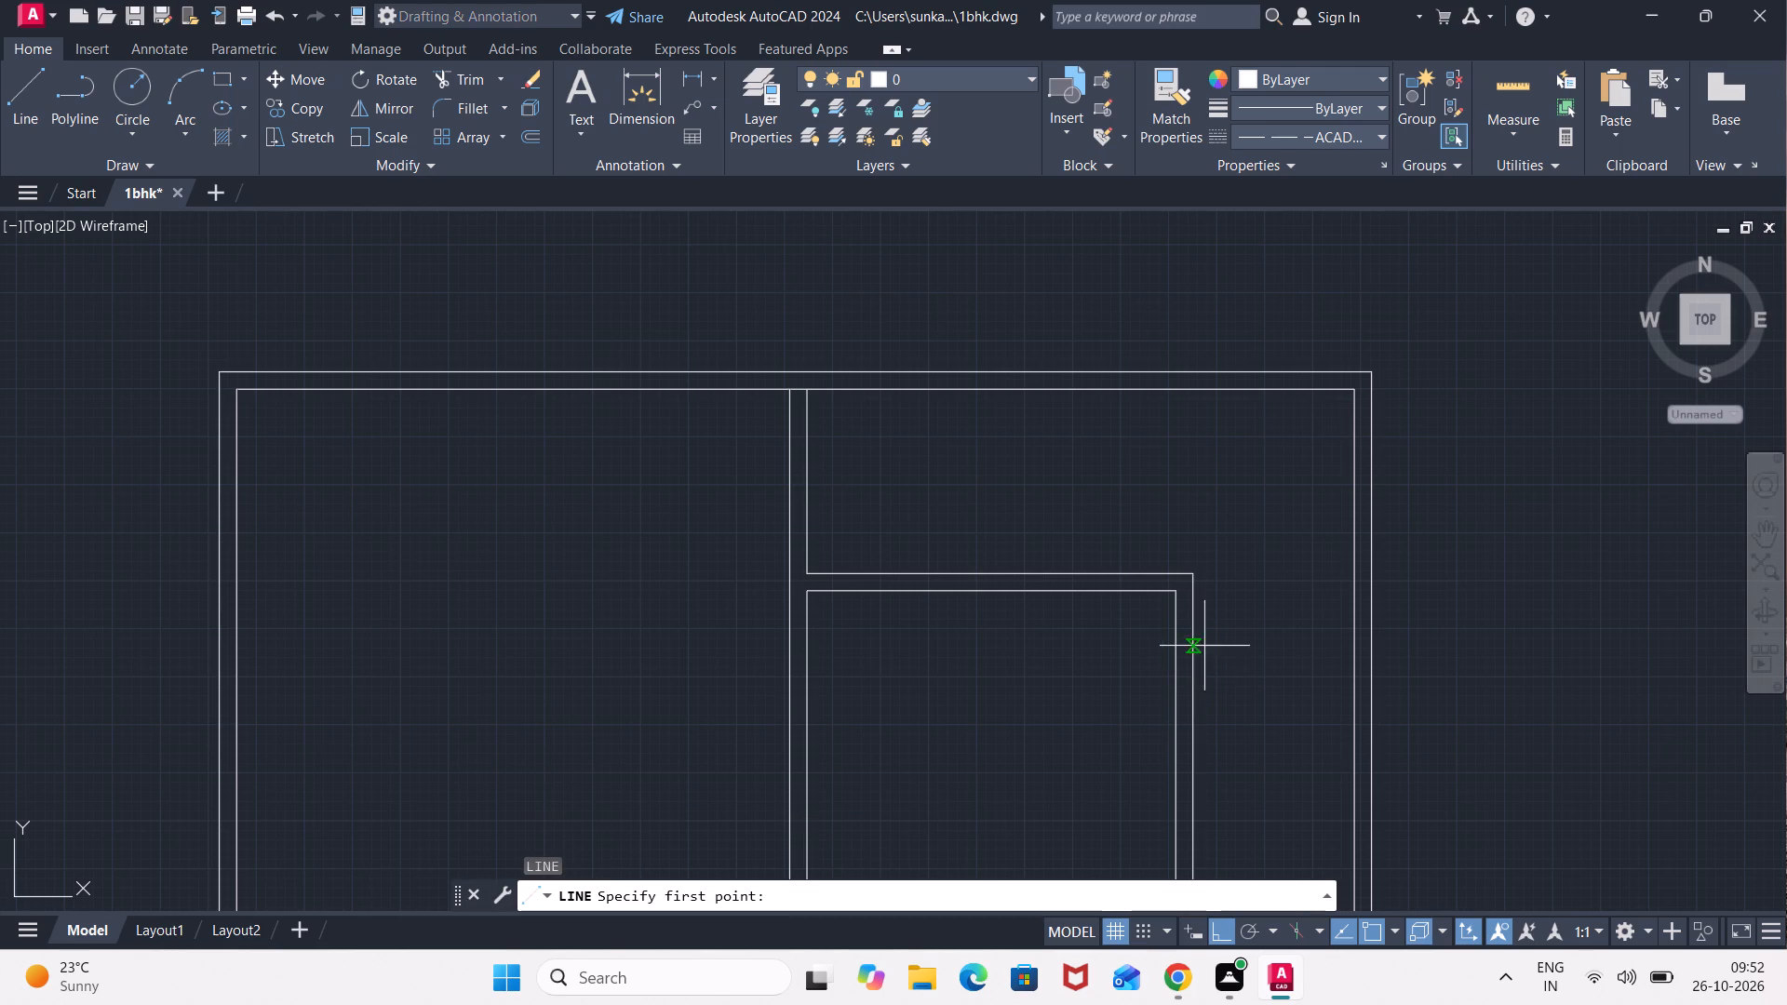
click(1194, 578)
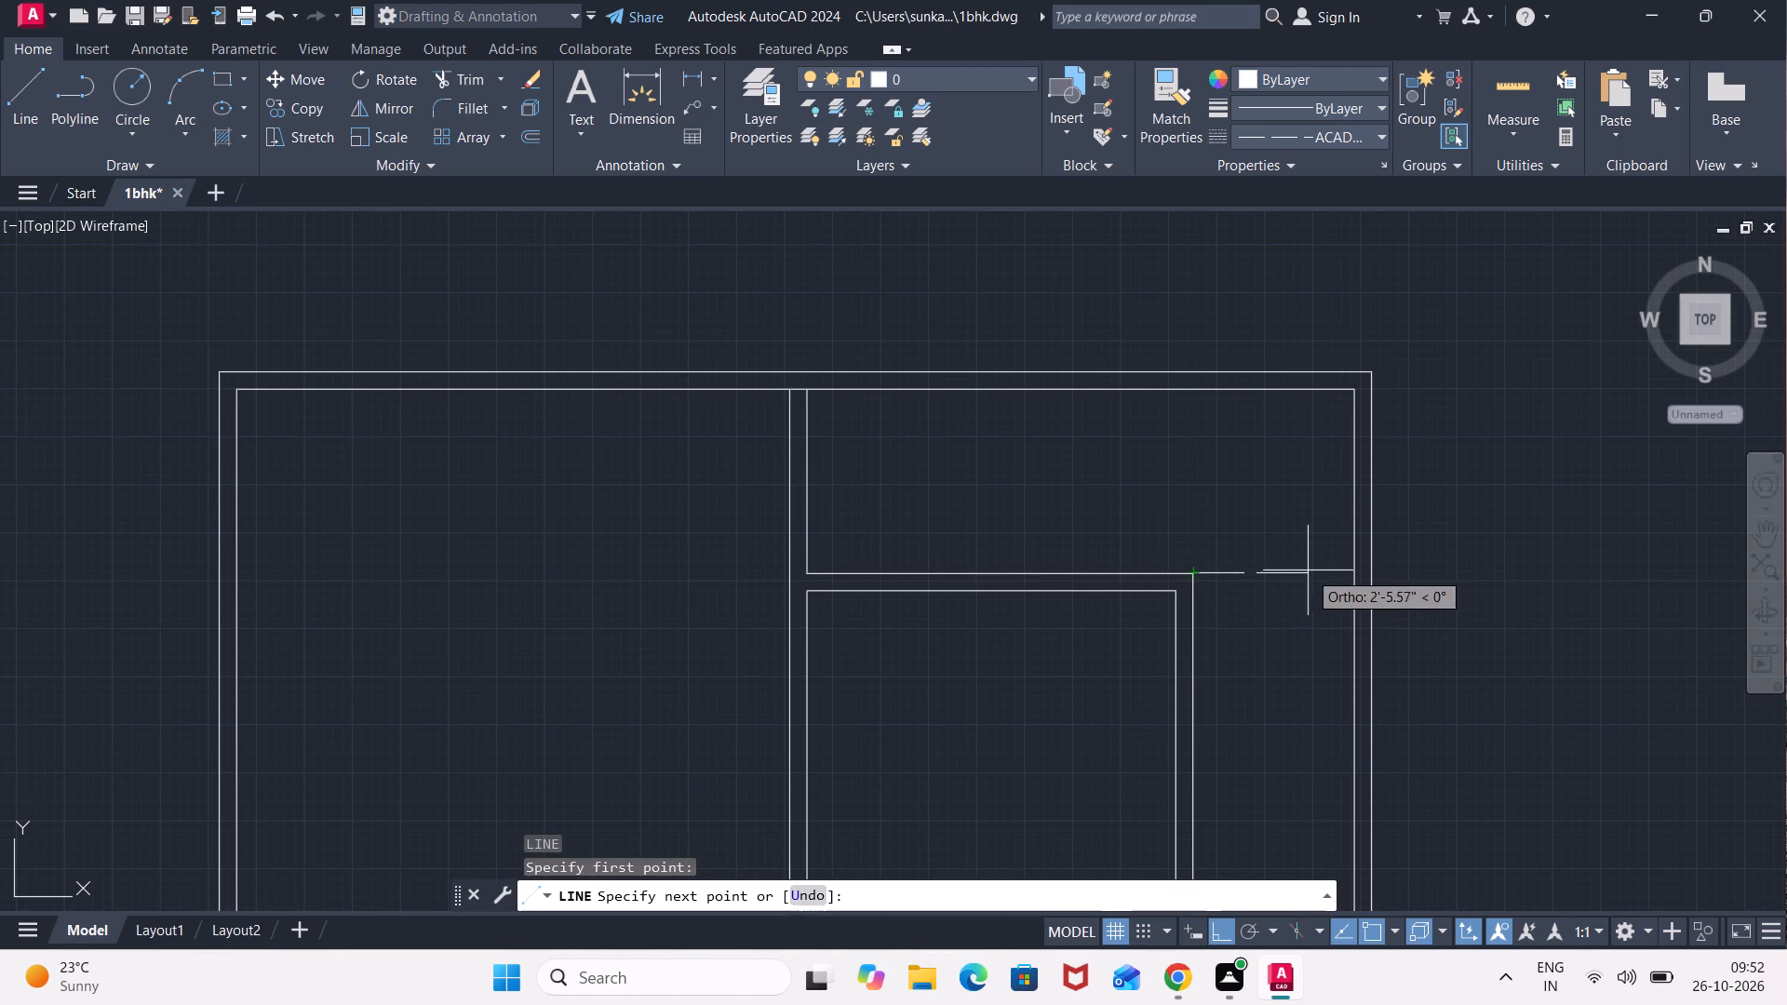
click(1358, 572)
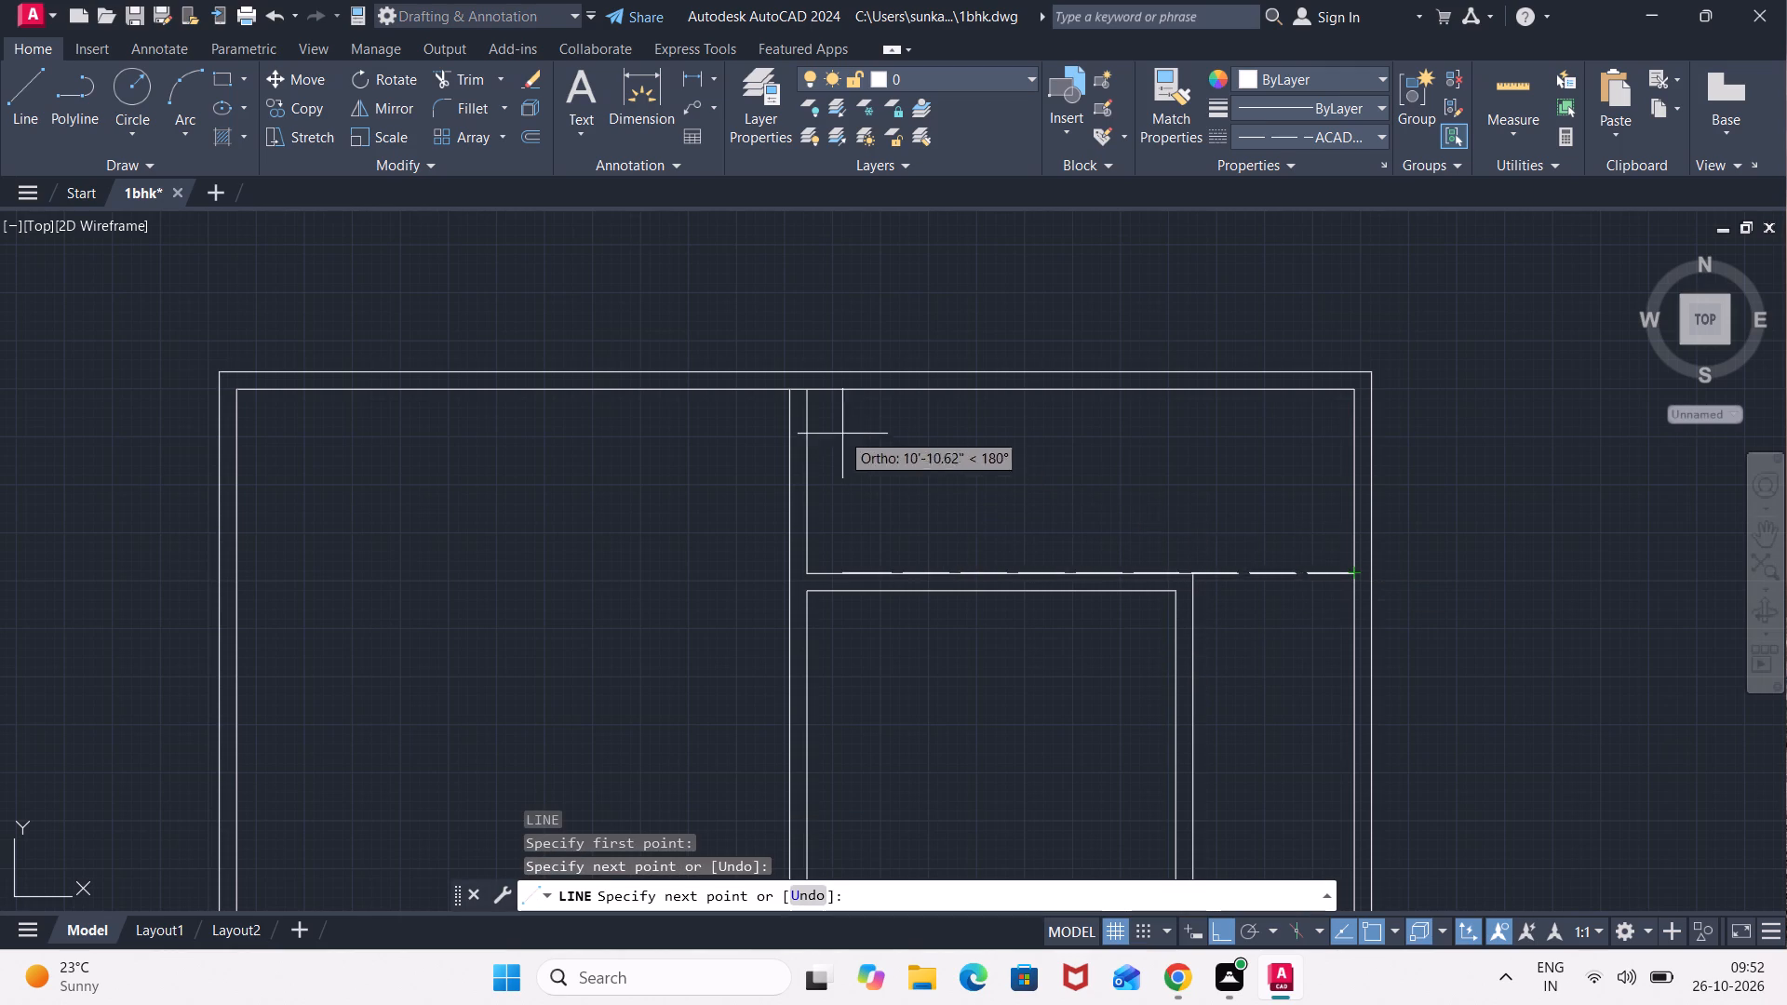
click(814, 393)
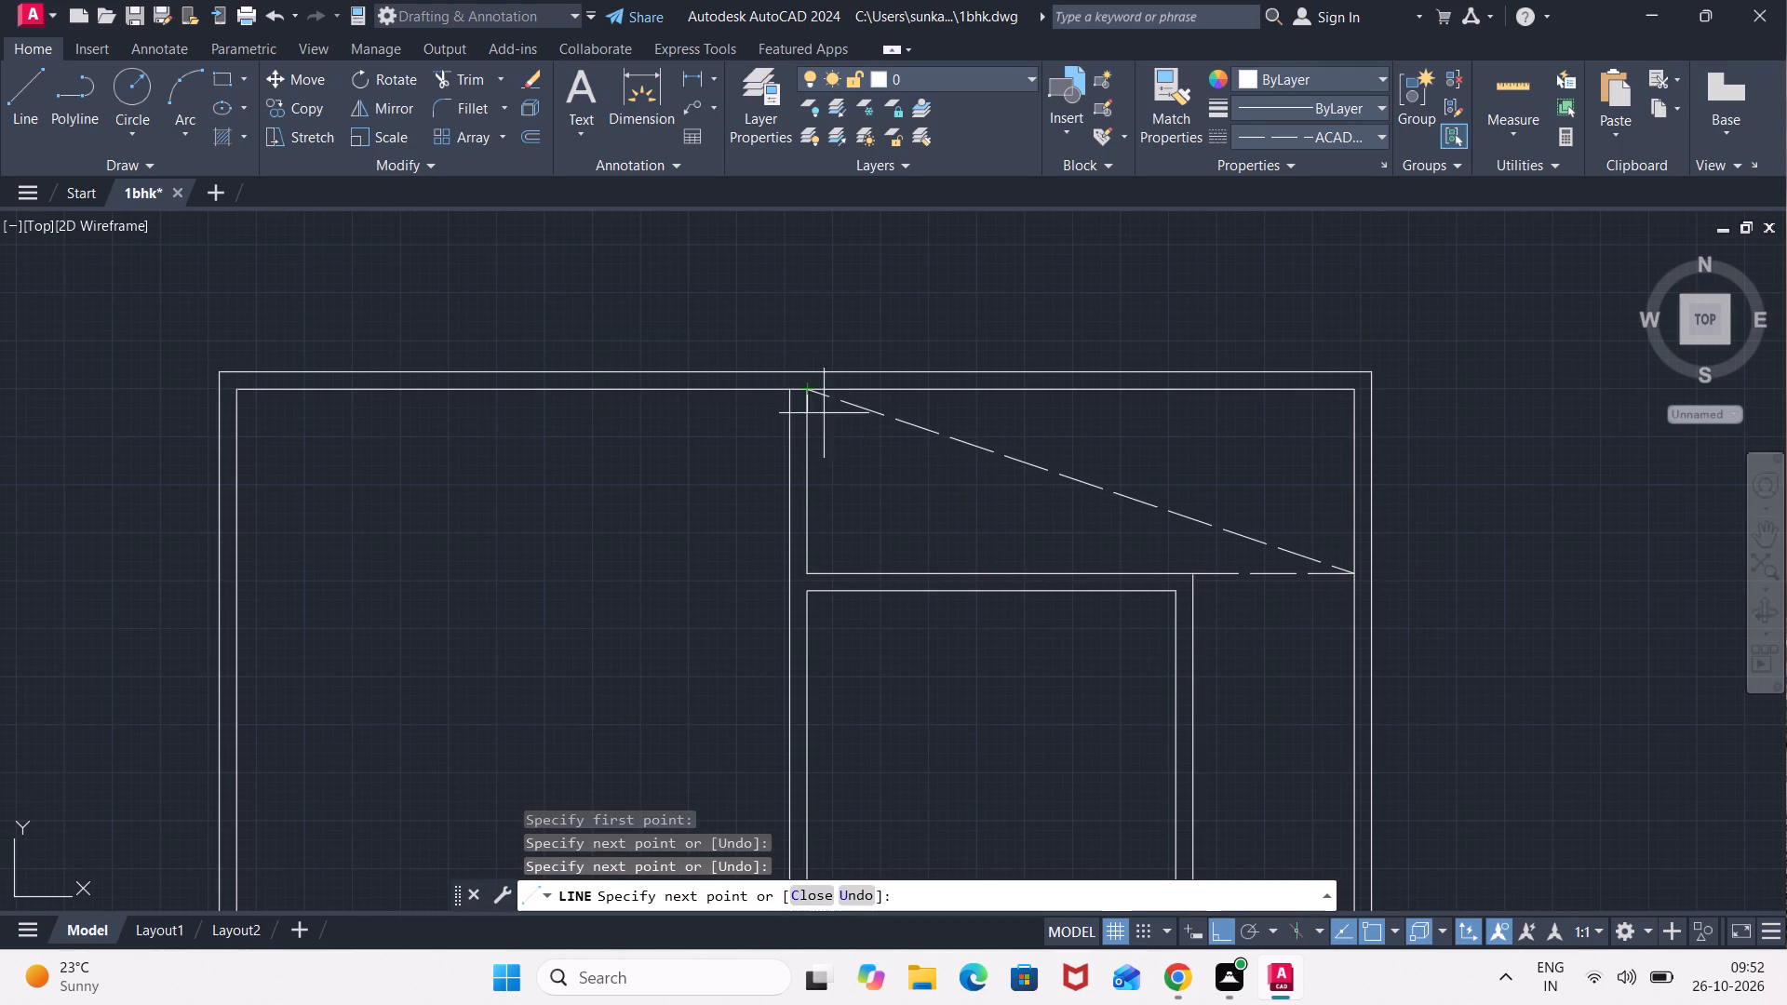
scroll(829, 430, up, 3)
key(Escape)
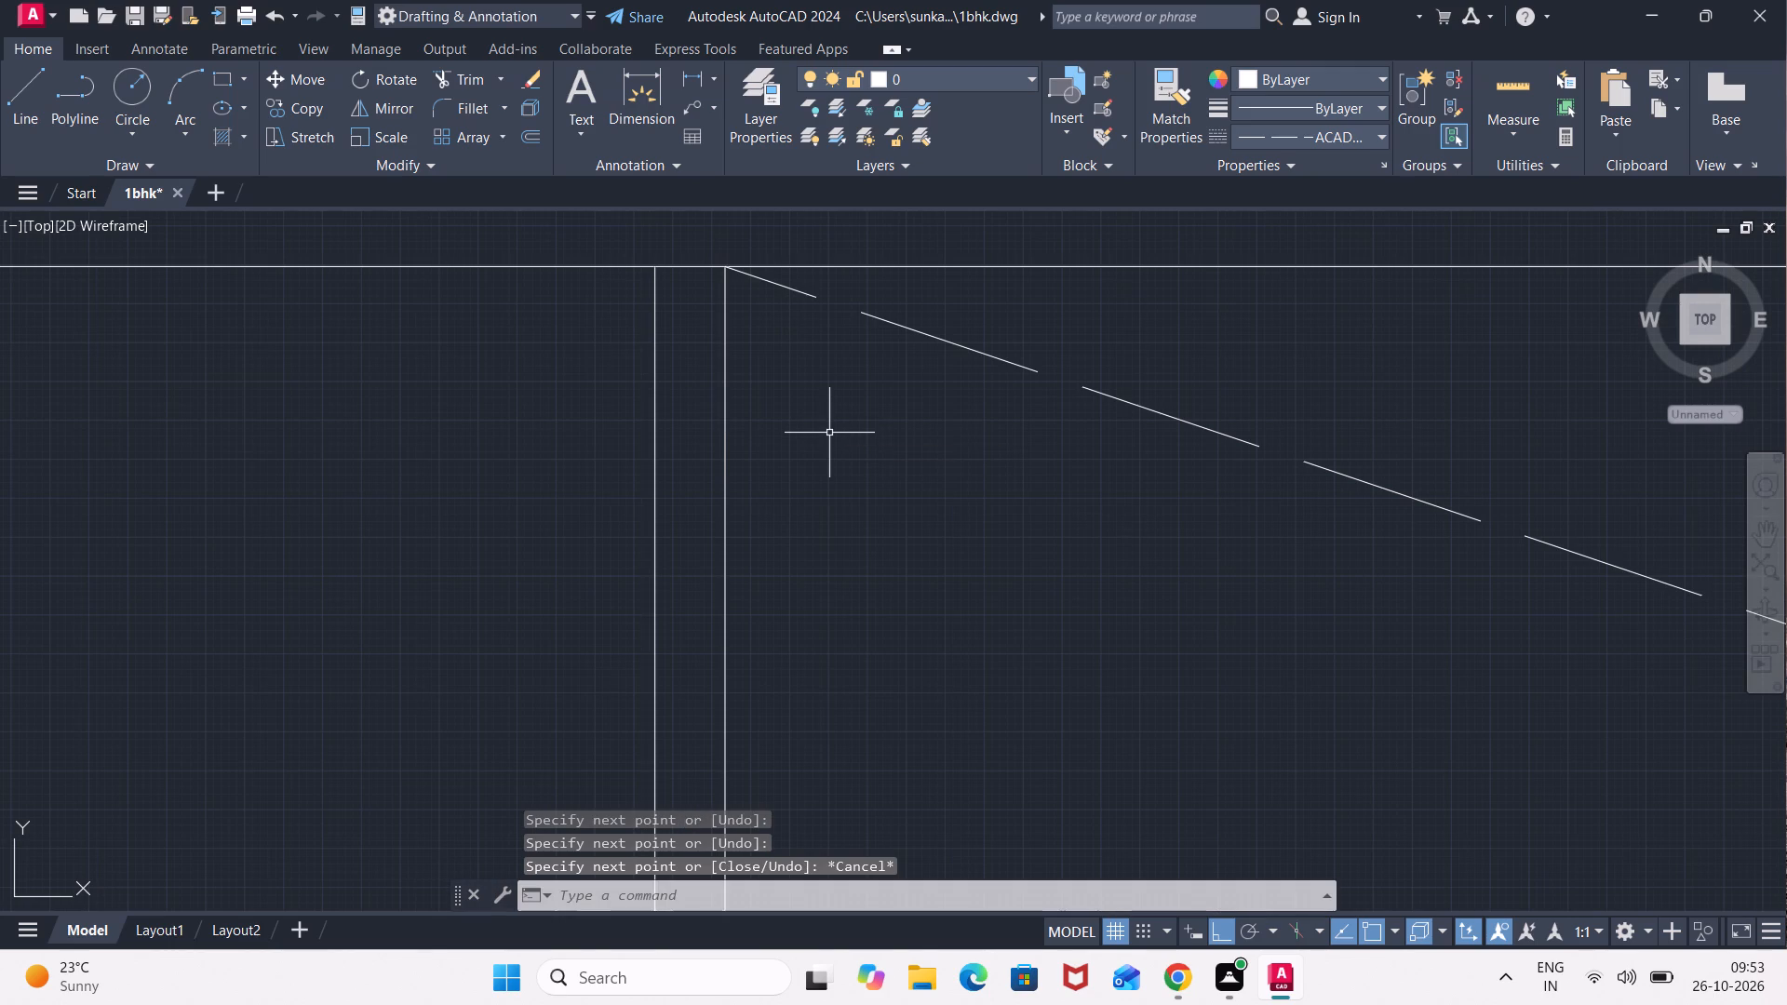
Draw the second dashed diagonal from the upper space's top-right inner corner to its bottom-left corner, forming an X.
key(l)
key(Return)
scroll(878, 529, down, 4)
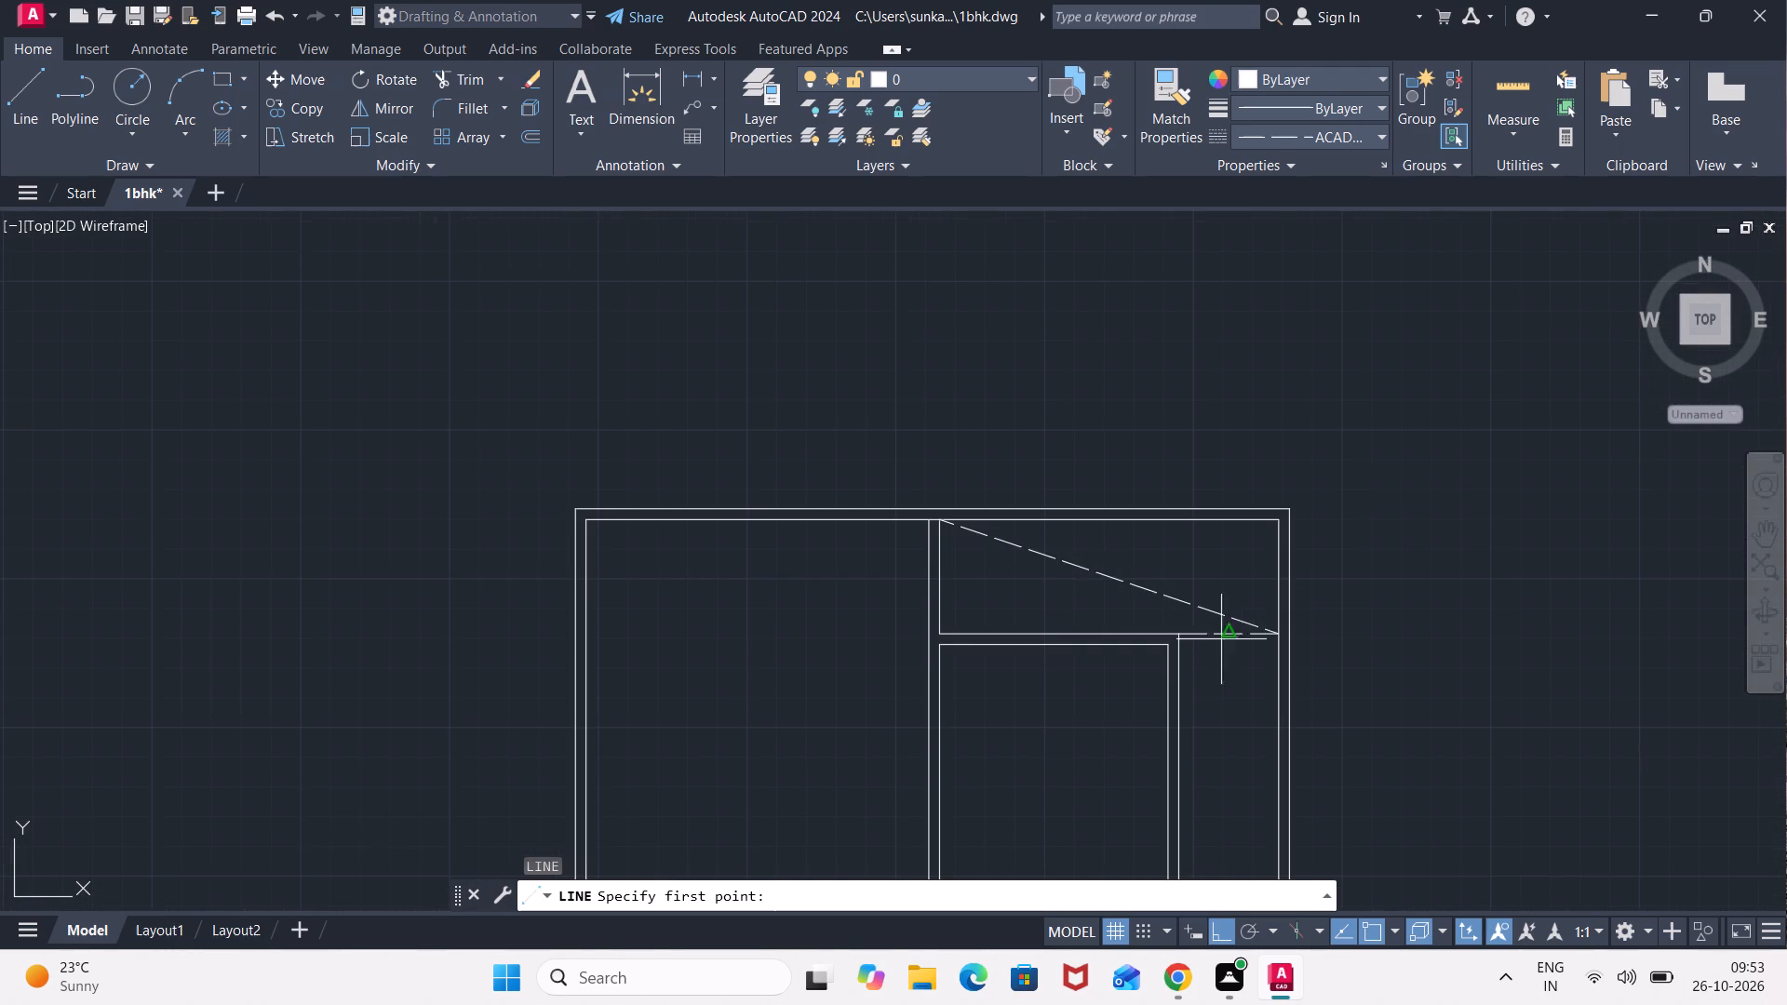
click(1272, 522)
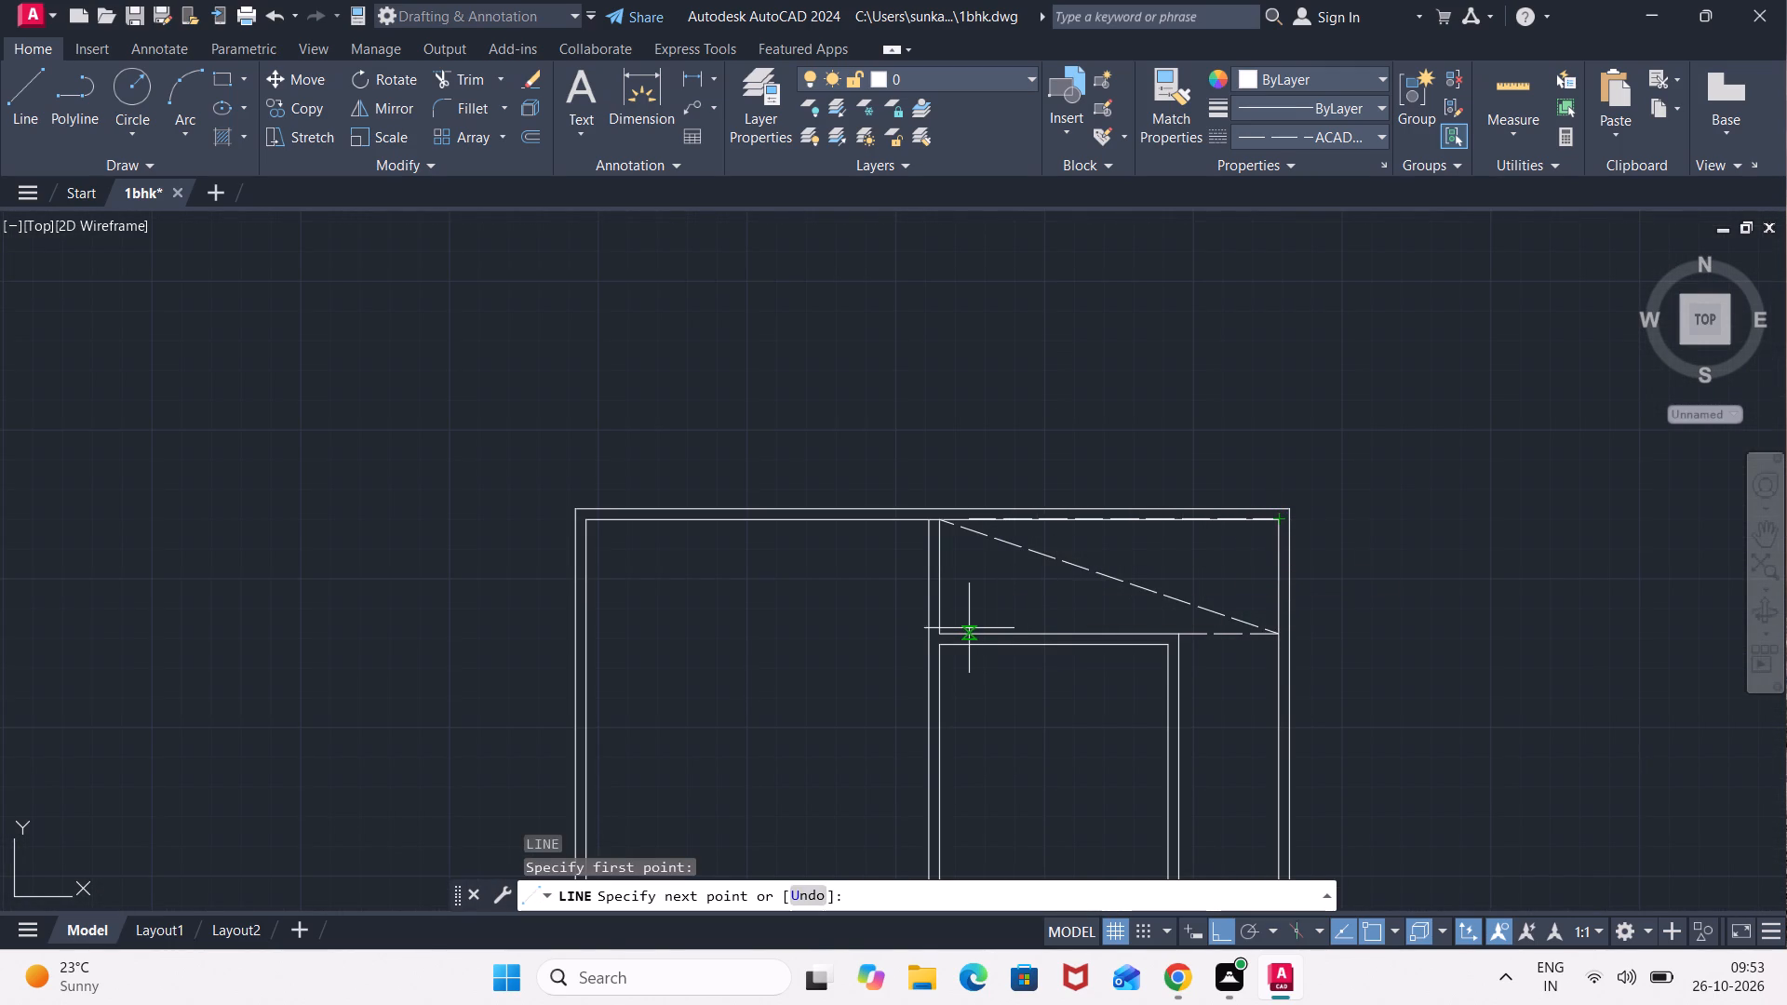
click(946, 628)
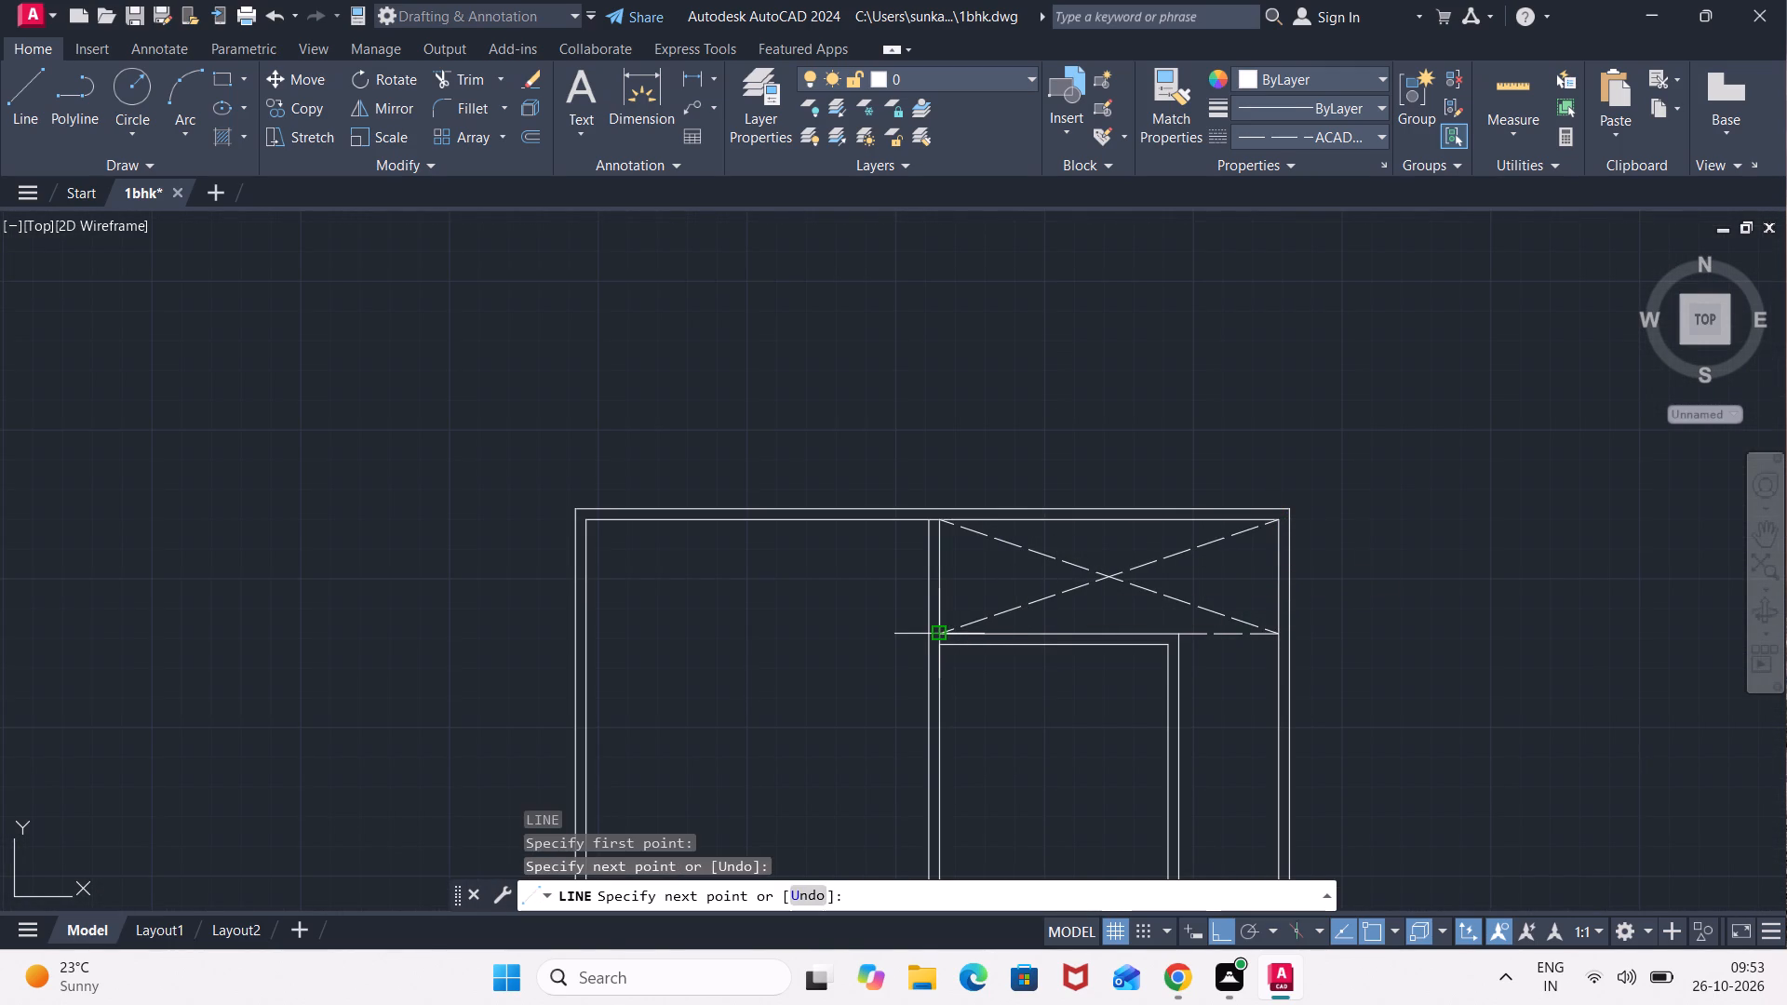
key(Escape)
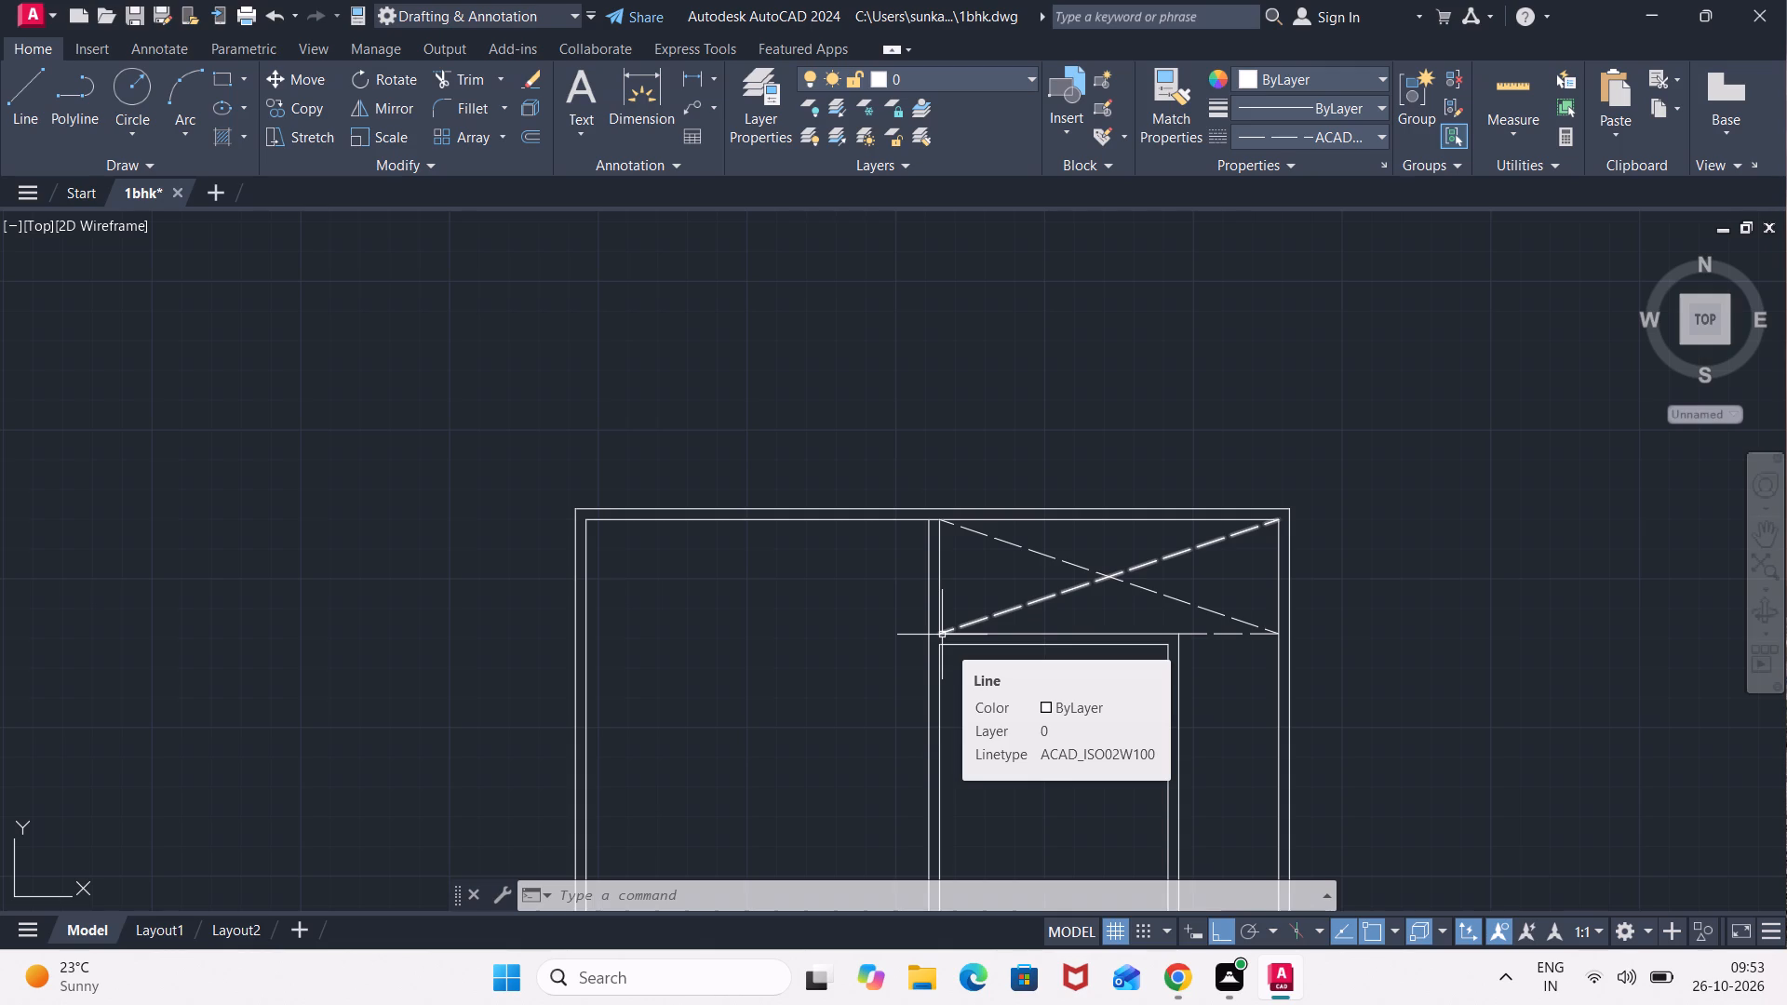
key(Escape)
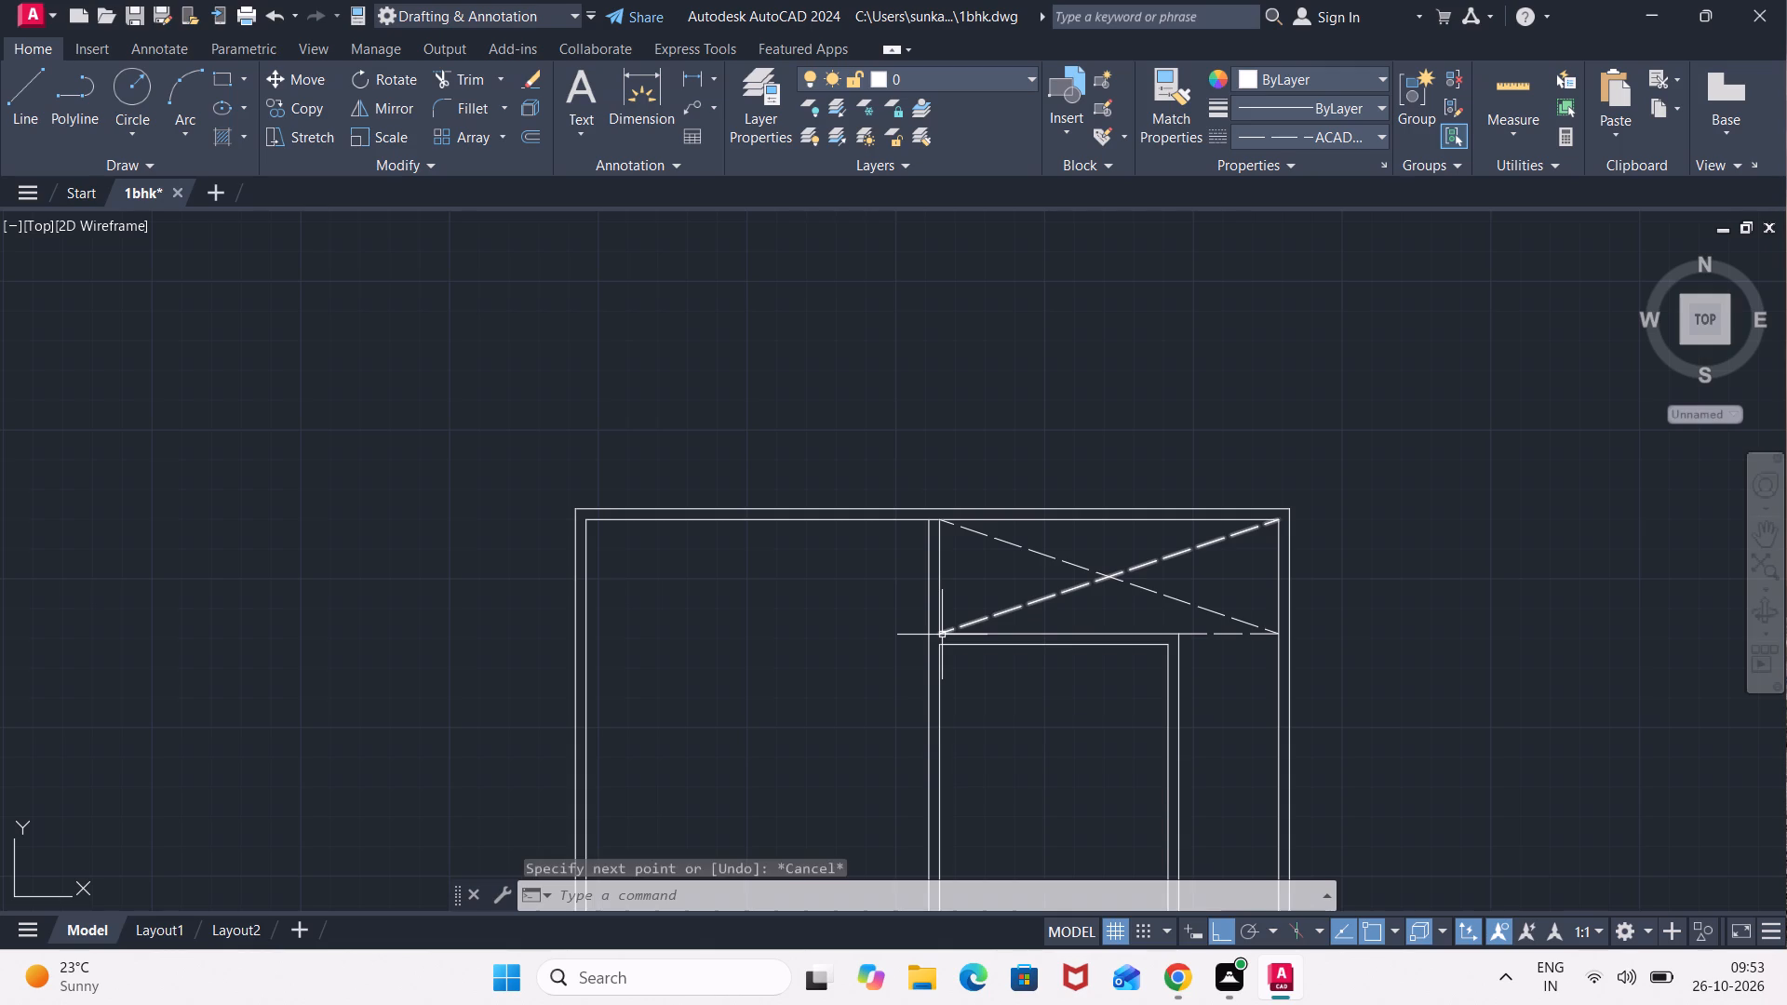
key(Escape)
key(Escape)
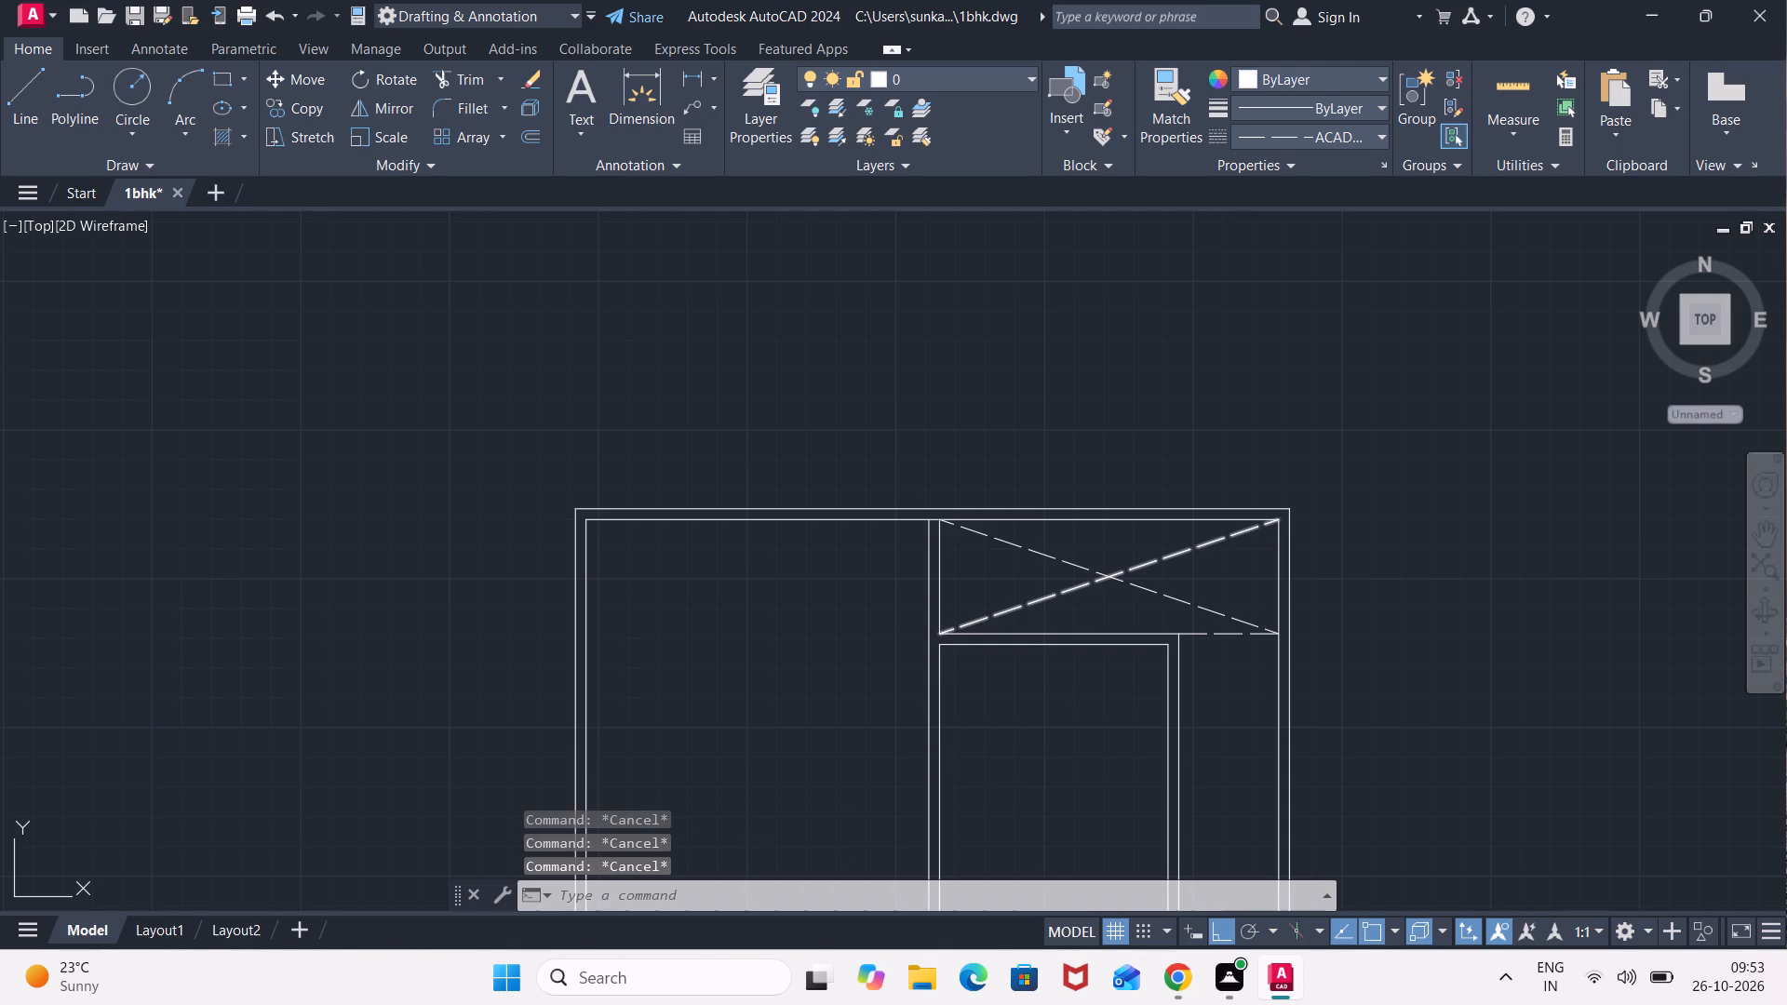
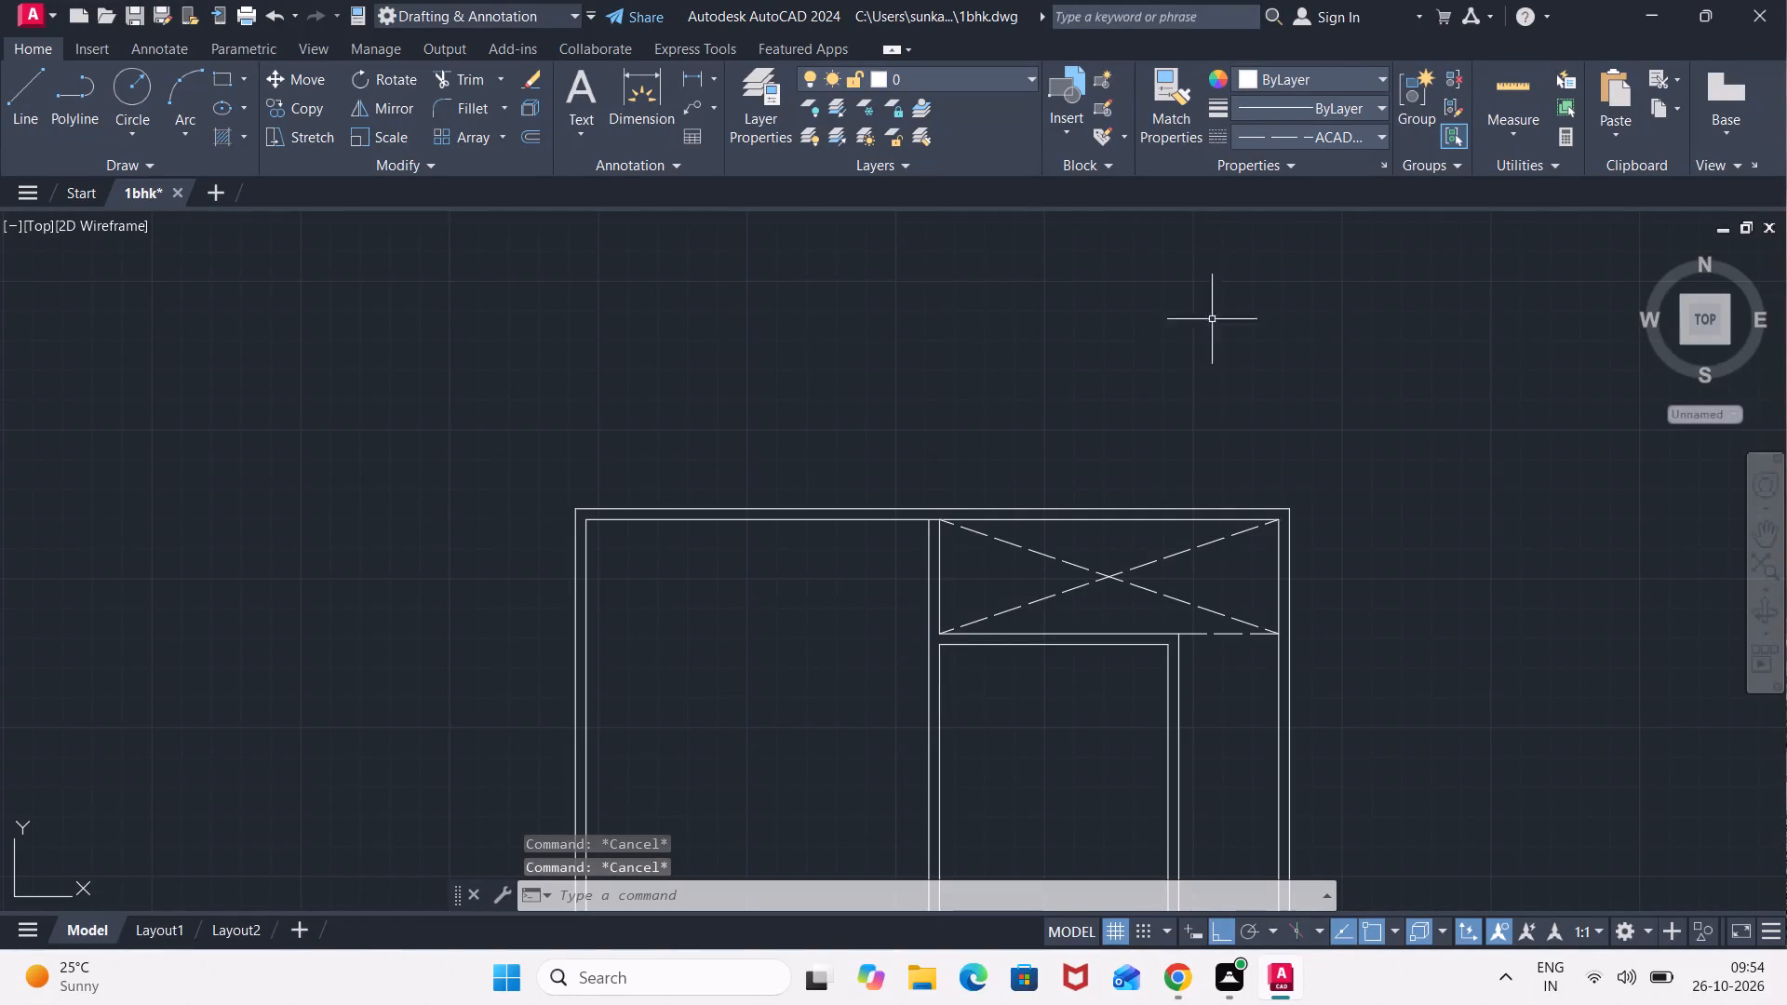
Set the current linetype back to ByLayer.
click(1349, 139)
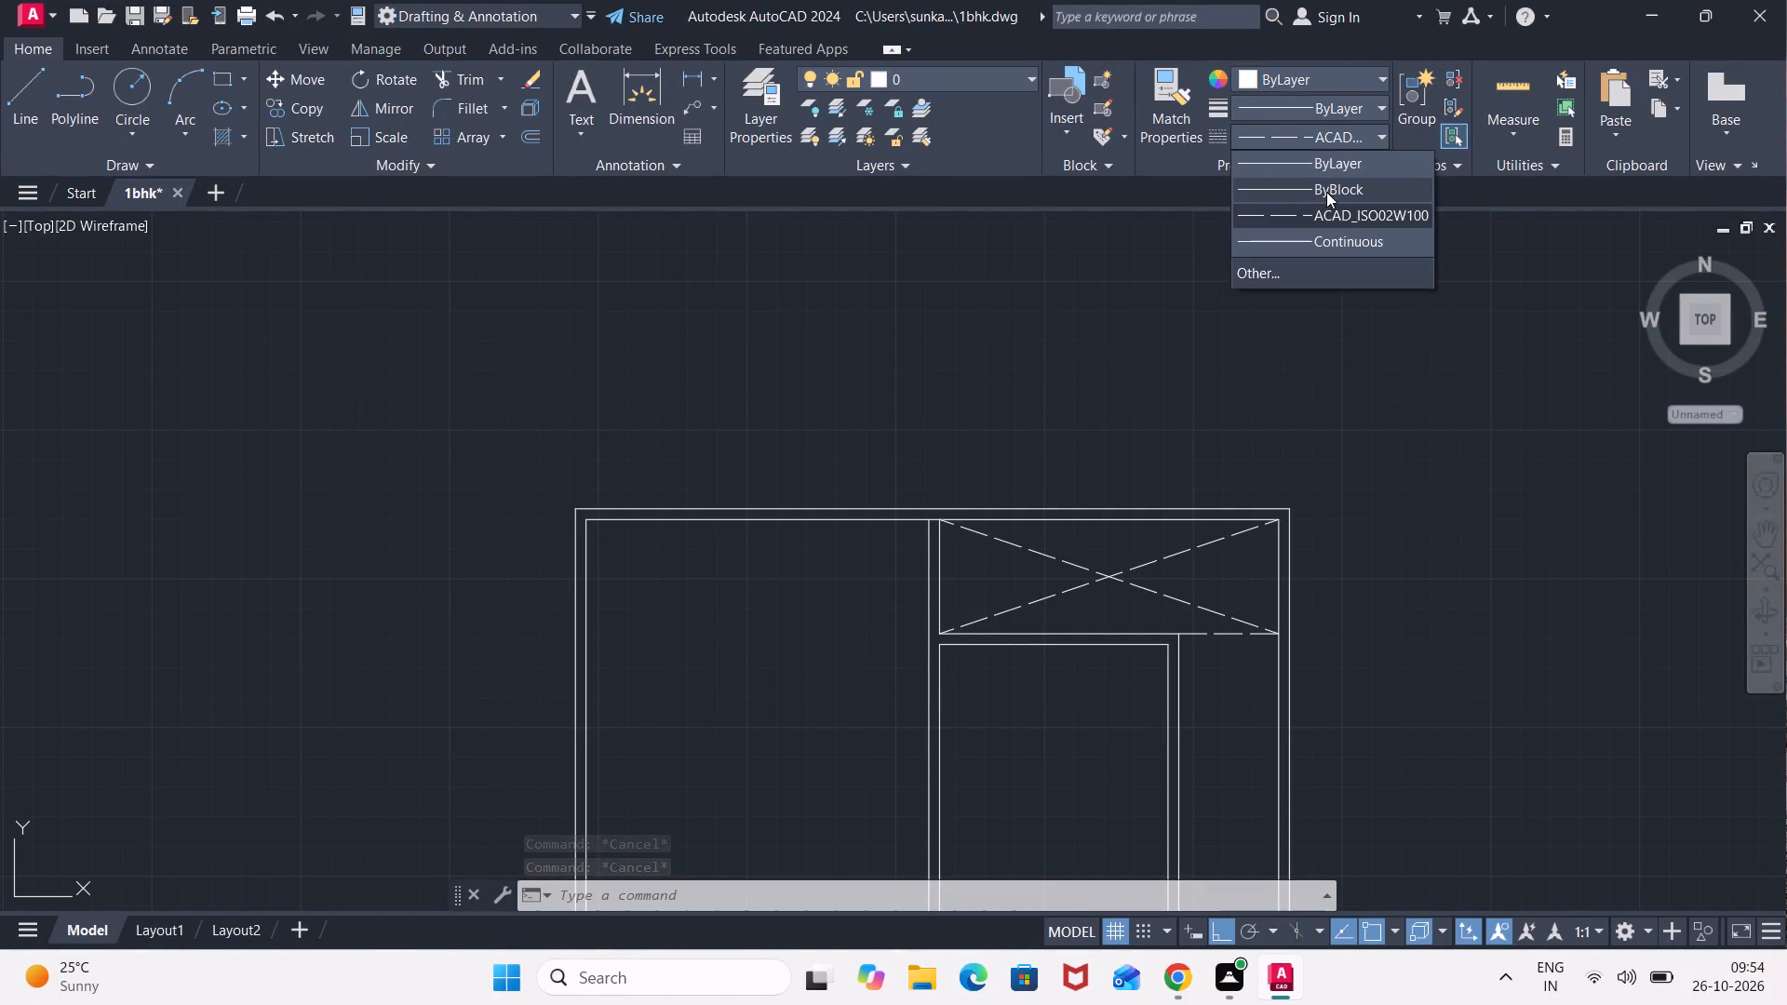
click(1310, 167)
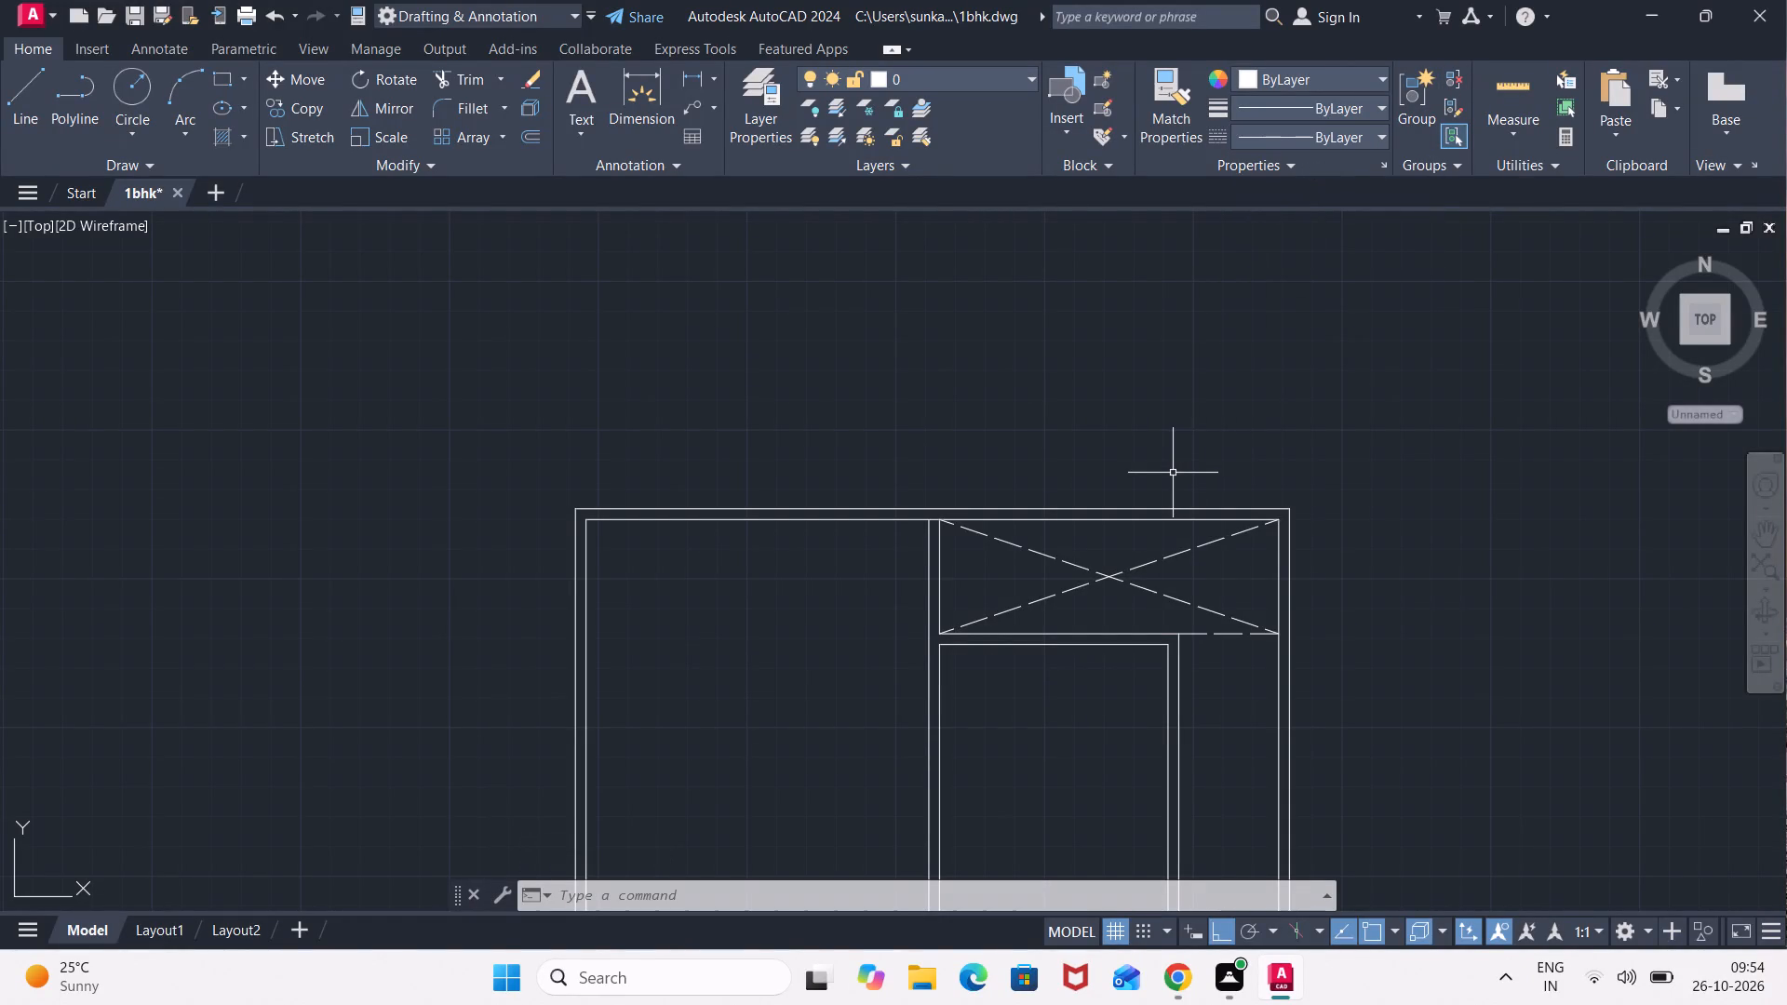
Offset the lower line of the horizontal wall below the upper rooms 12'1" downward.
middle_drag(1173, 473, 1153, 324)
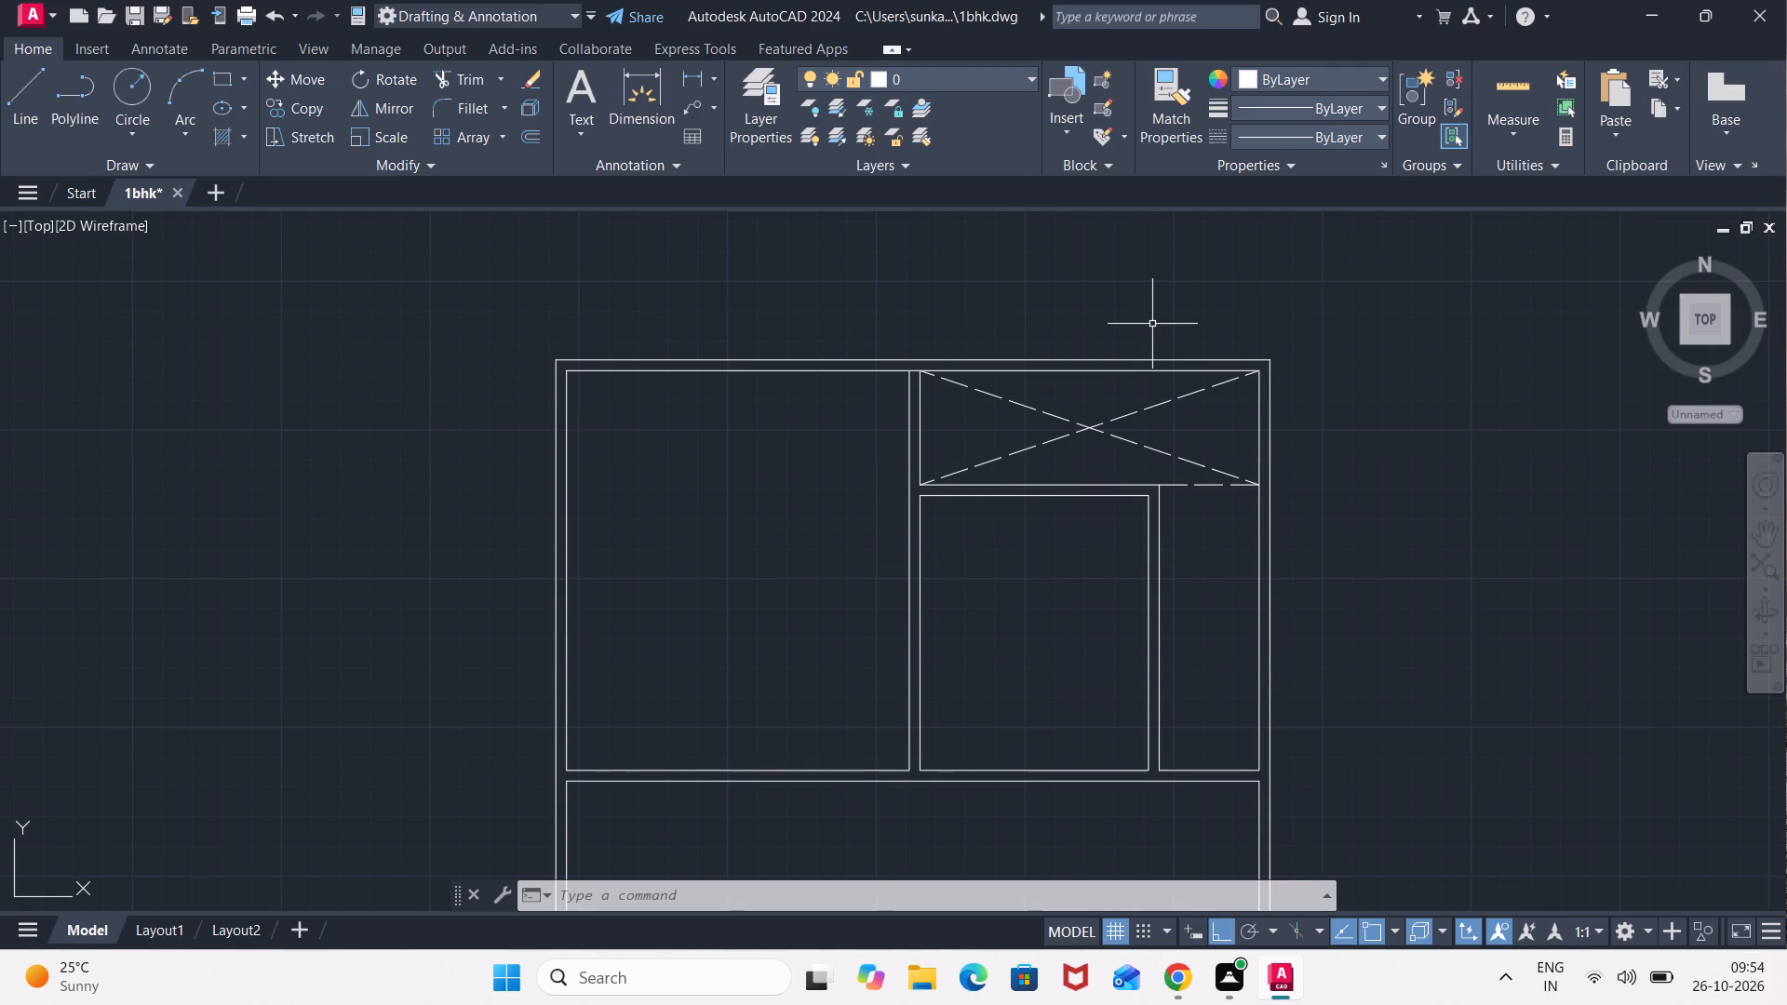
scroll(1011, 629, down, 1)
middle_drag(1012, 634, 906, 356)
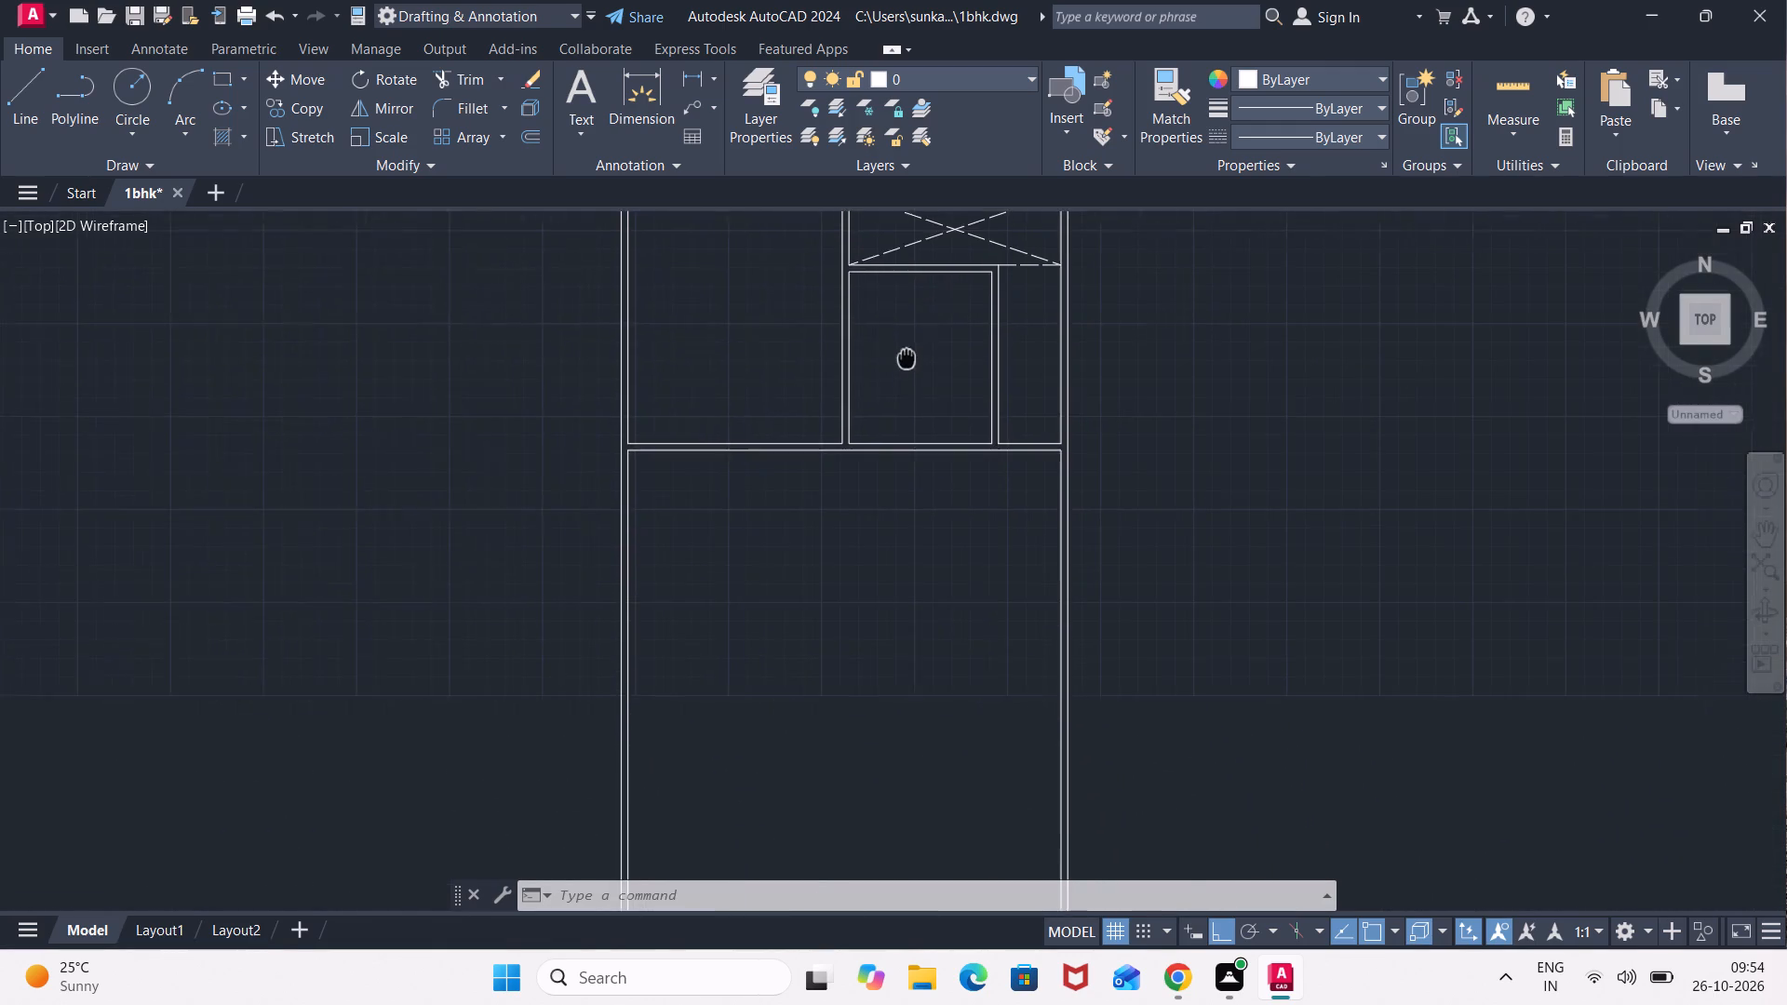
middle_drag(906, 356, 904, 353)
scroll(939, 444, up, 2)
key(o)
key(Return)
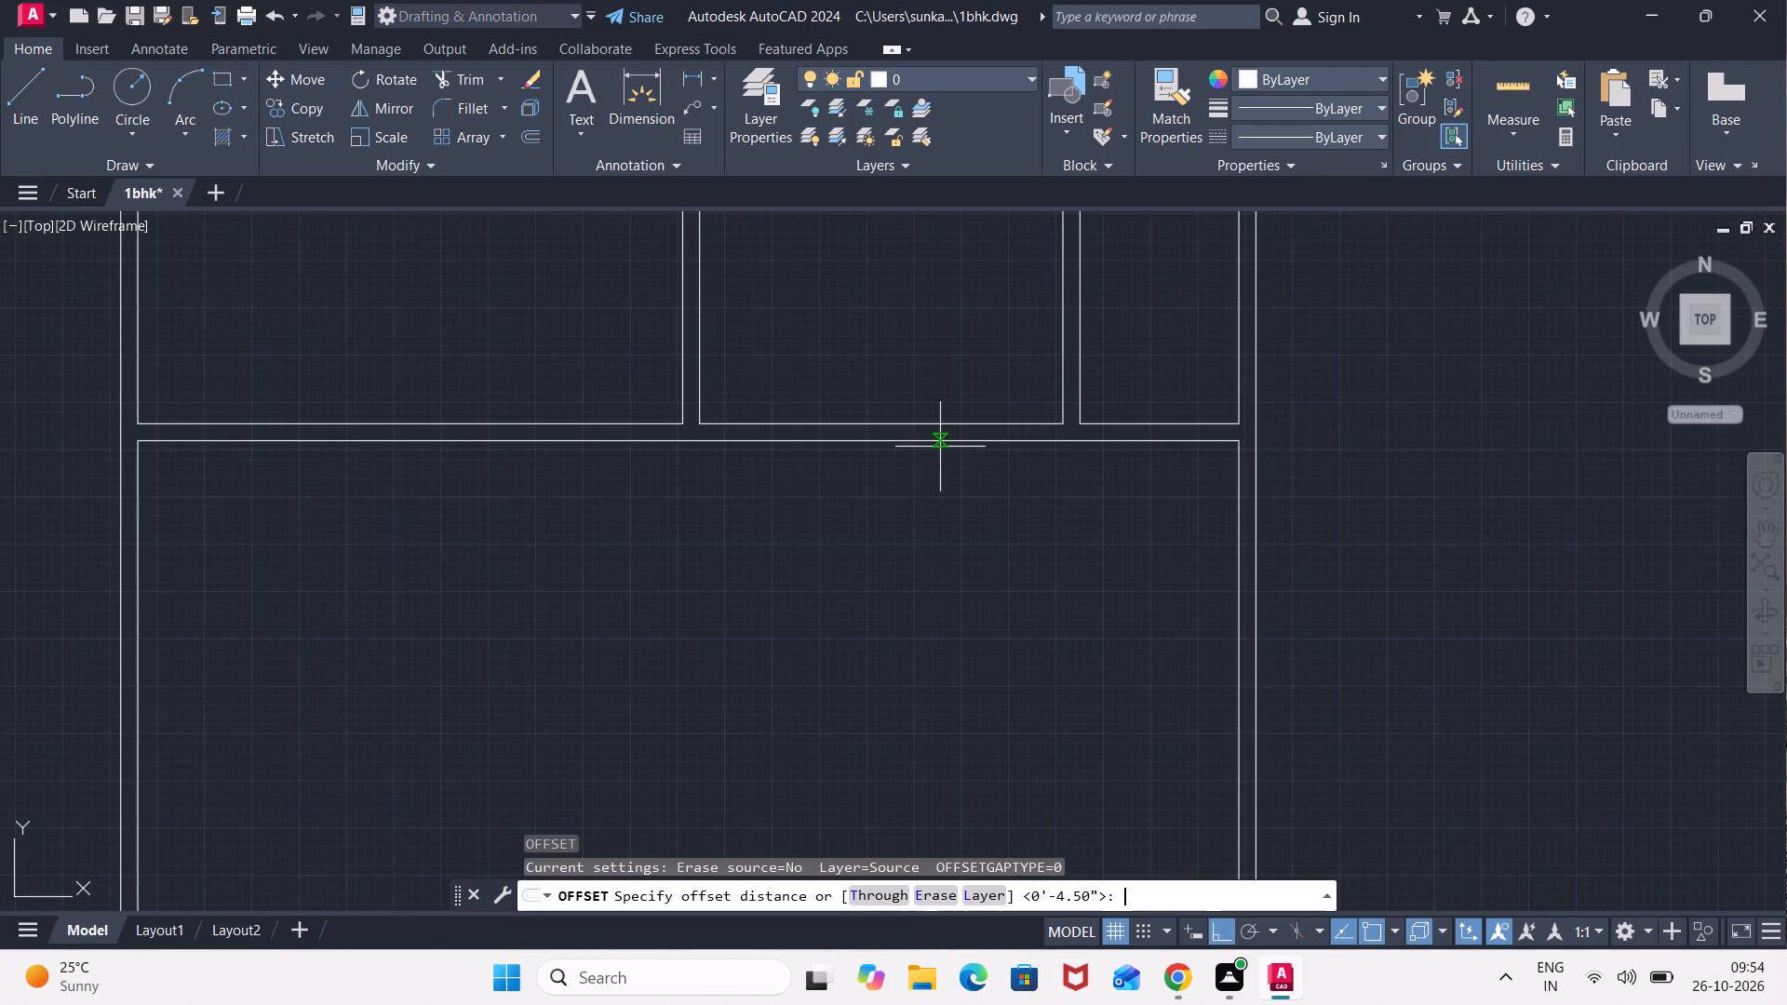
text(12')
text(1")
key(Return)
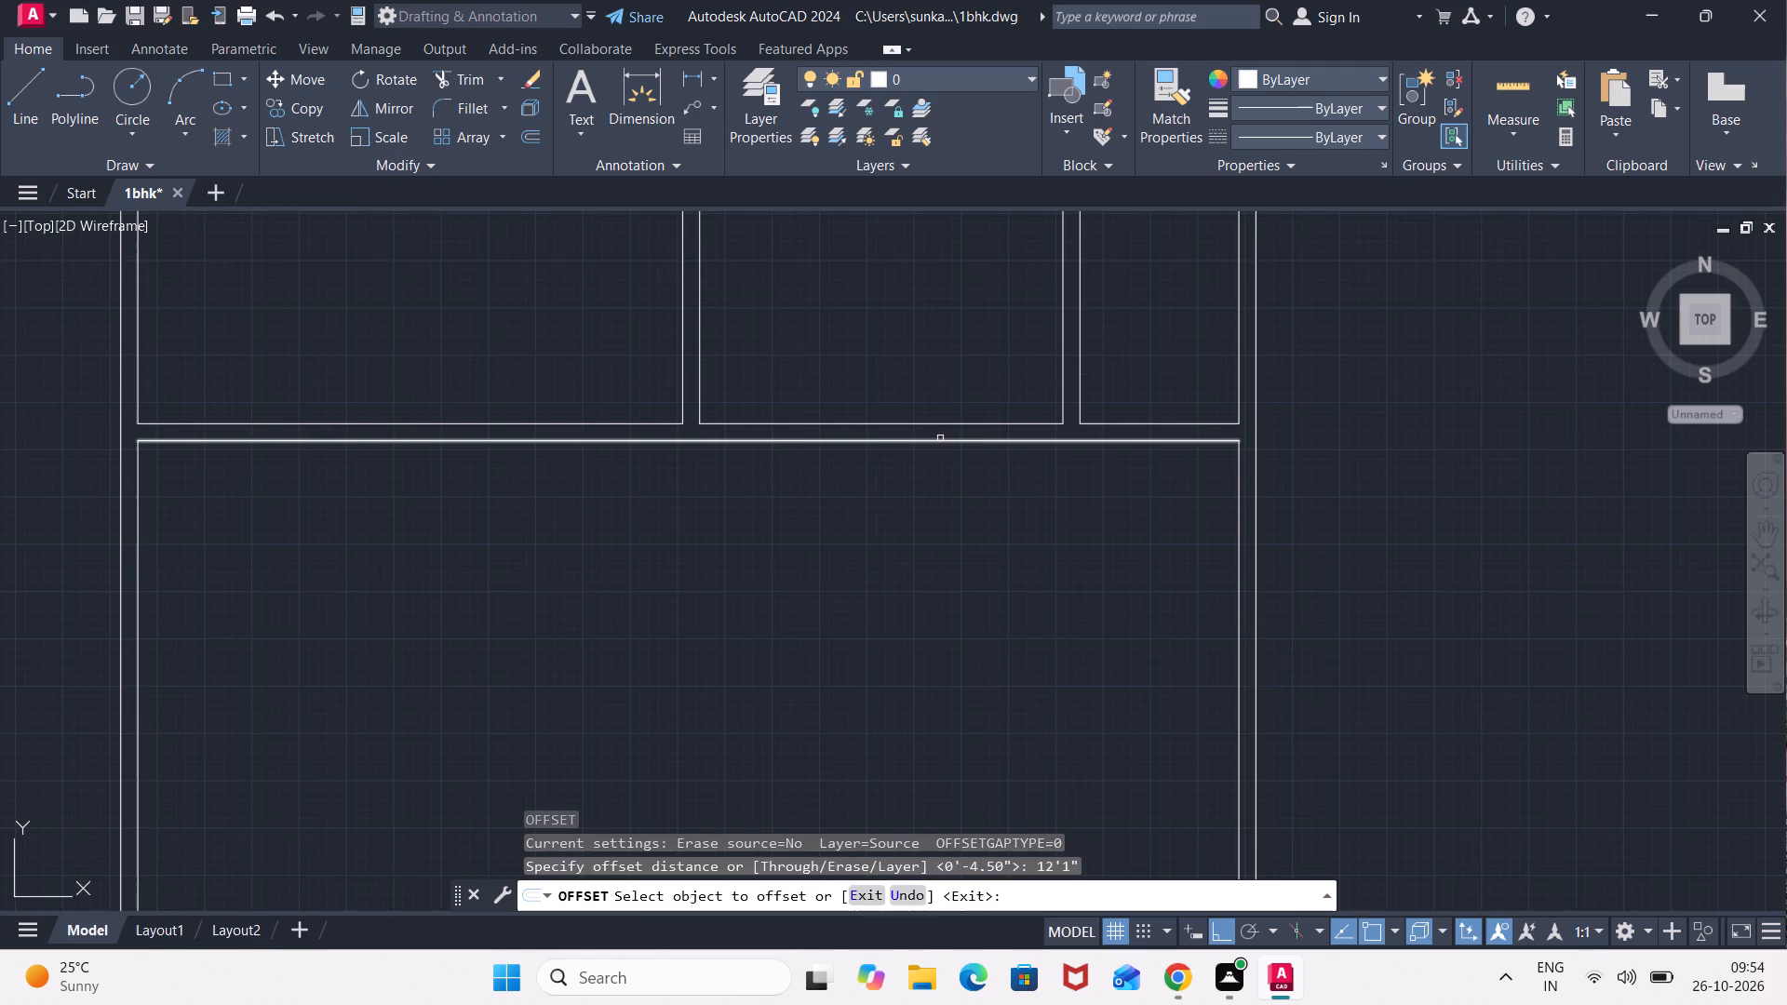
click(940, 437)
scroll(958, 663, down, 3)
middle_drag(958, 664, 933, 529)
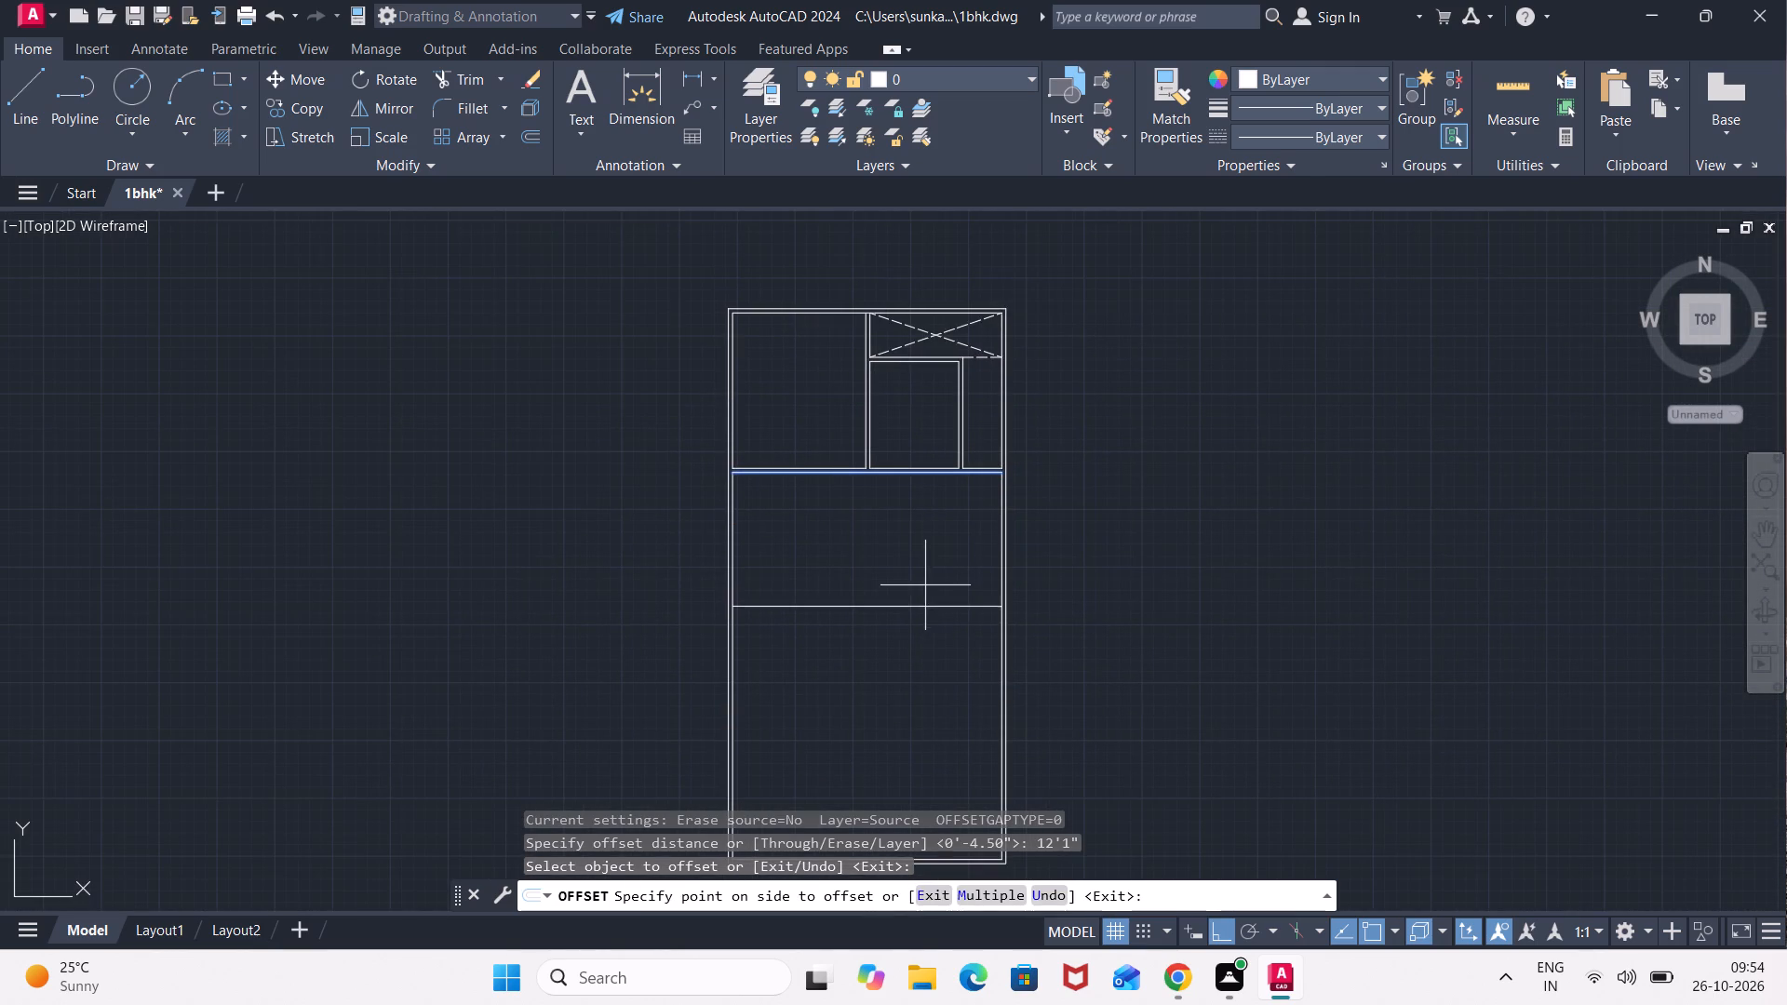
click(925, 585)
key(space)
Offset the new horizontal line 4.5" downward to form a second full-width horizontal wall.
key(space)
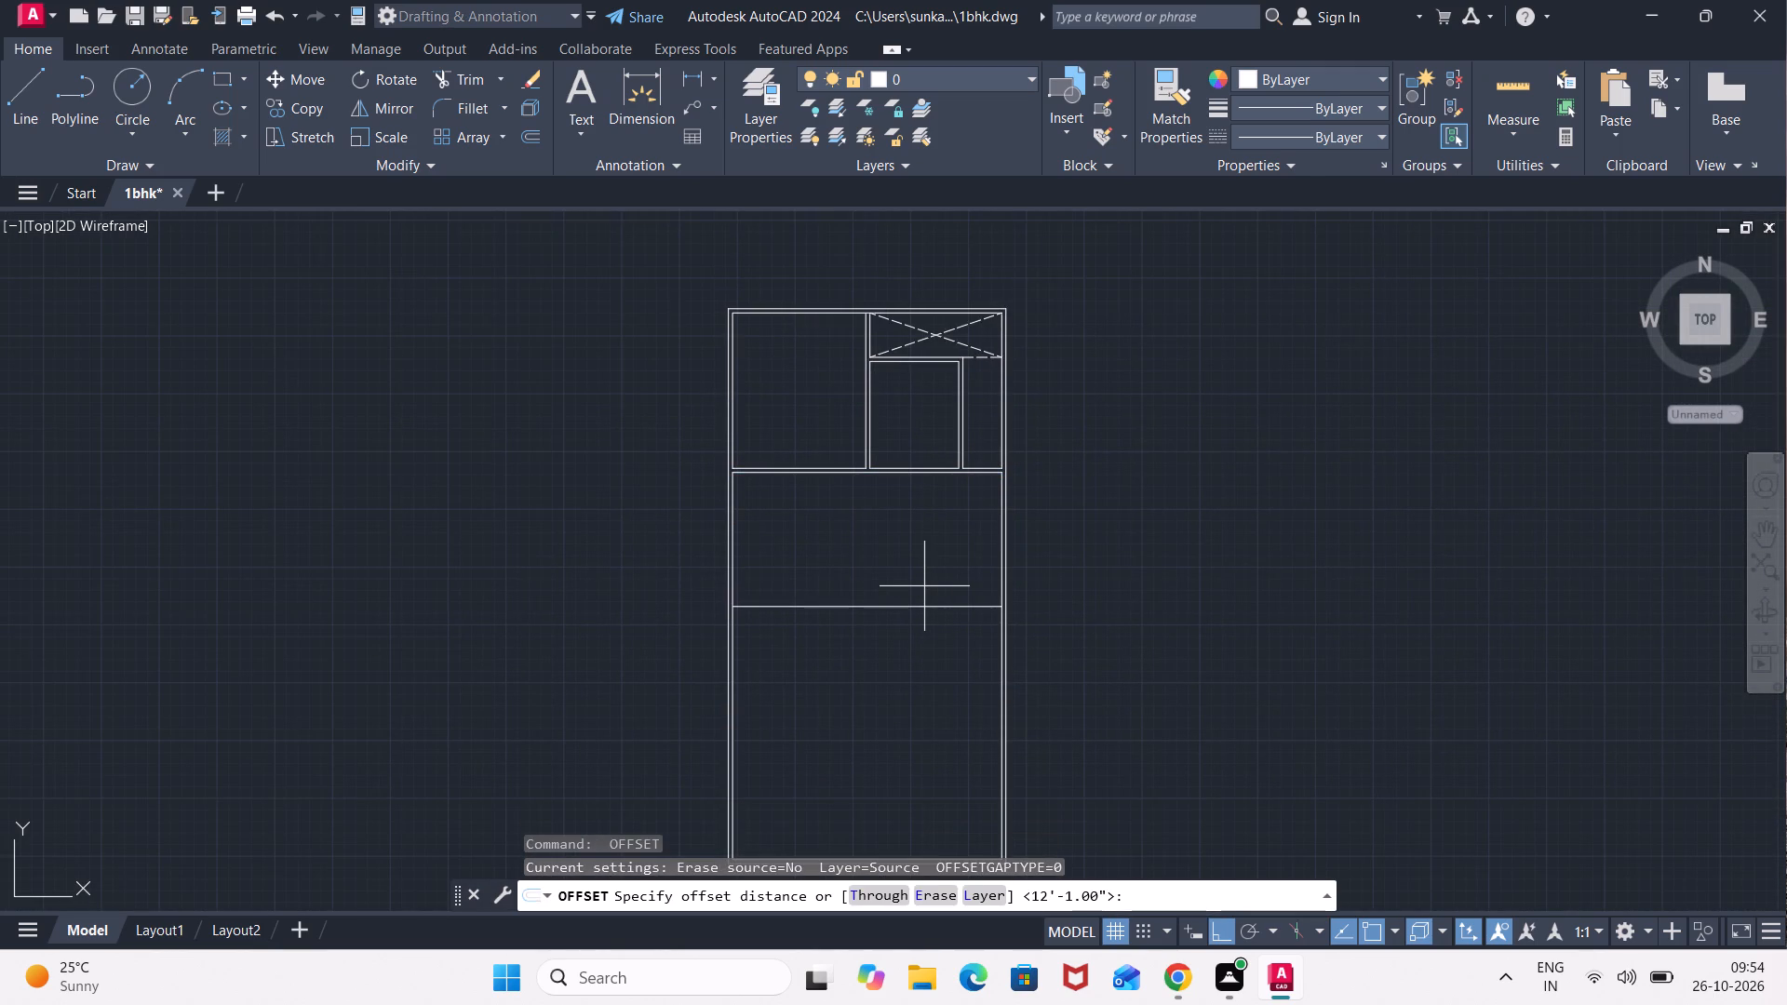
text(4.5")
key(Return)
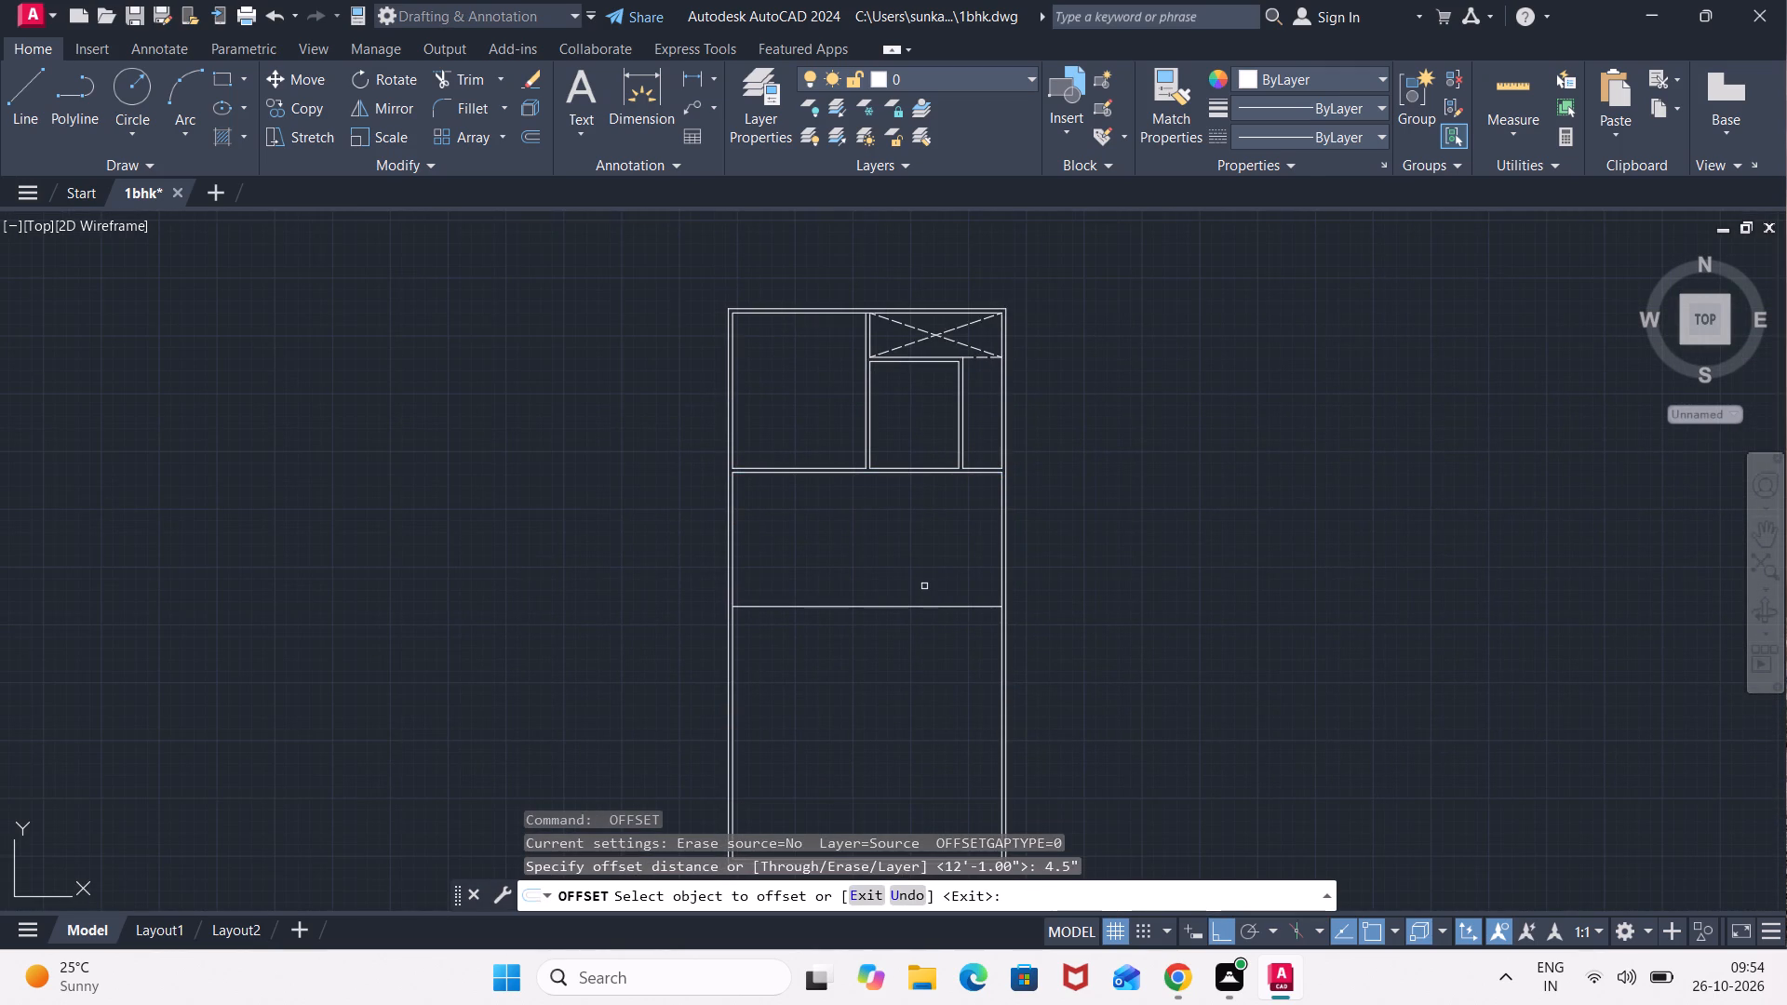
scroll(917, 609, up, 1)
click(913, 603)
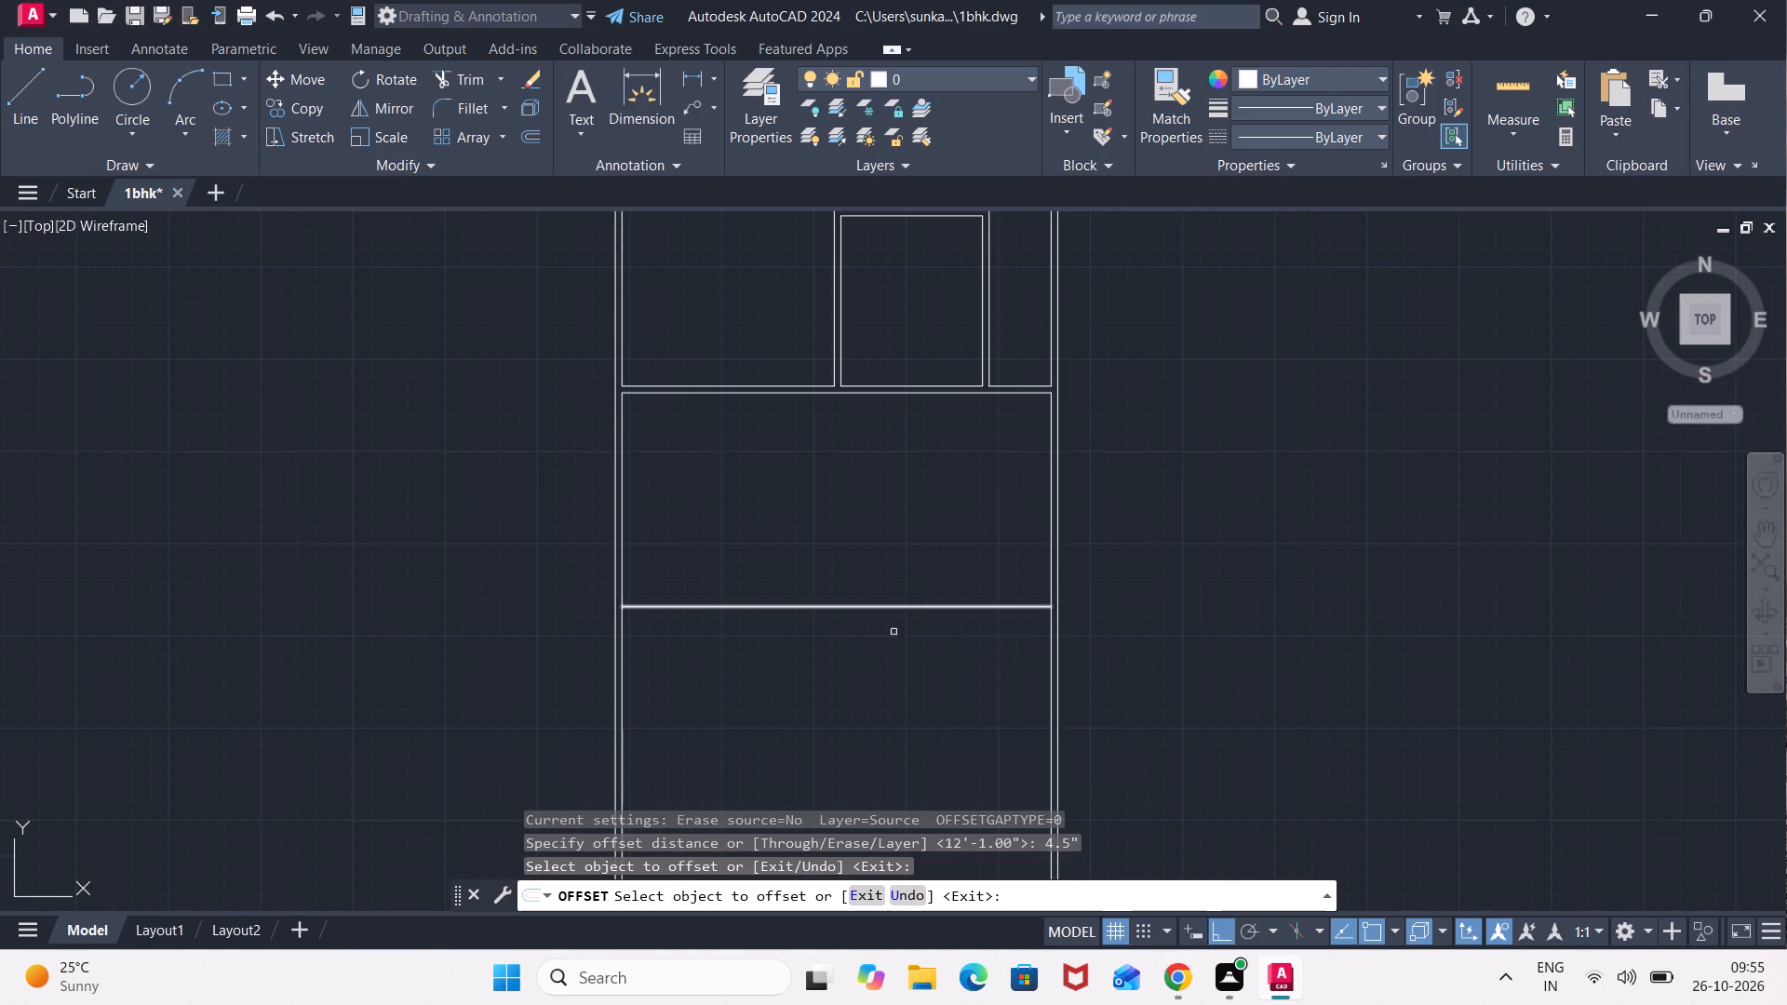
click(882, 603)
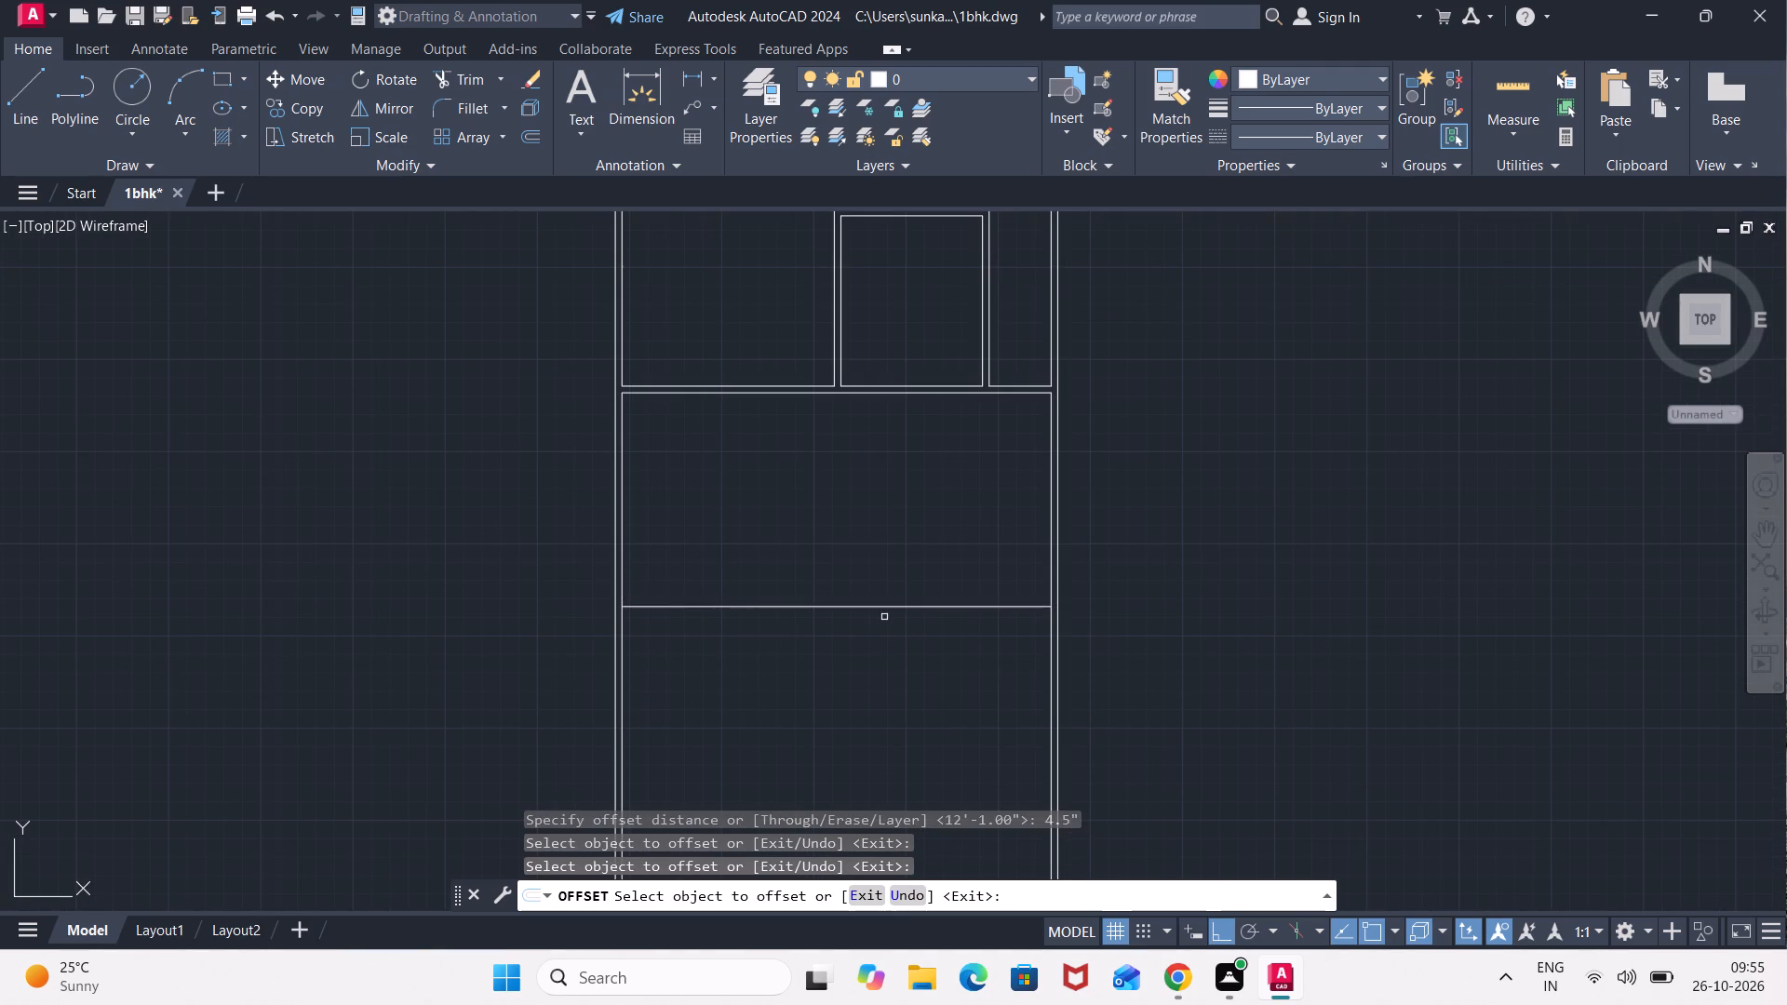
click(886, 608)
click(887, 684)
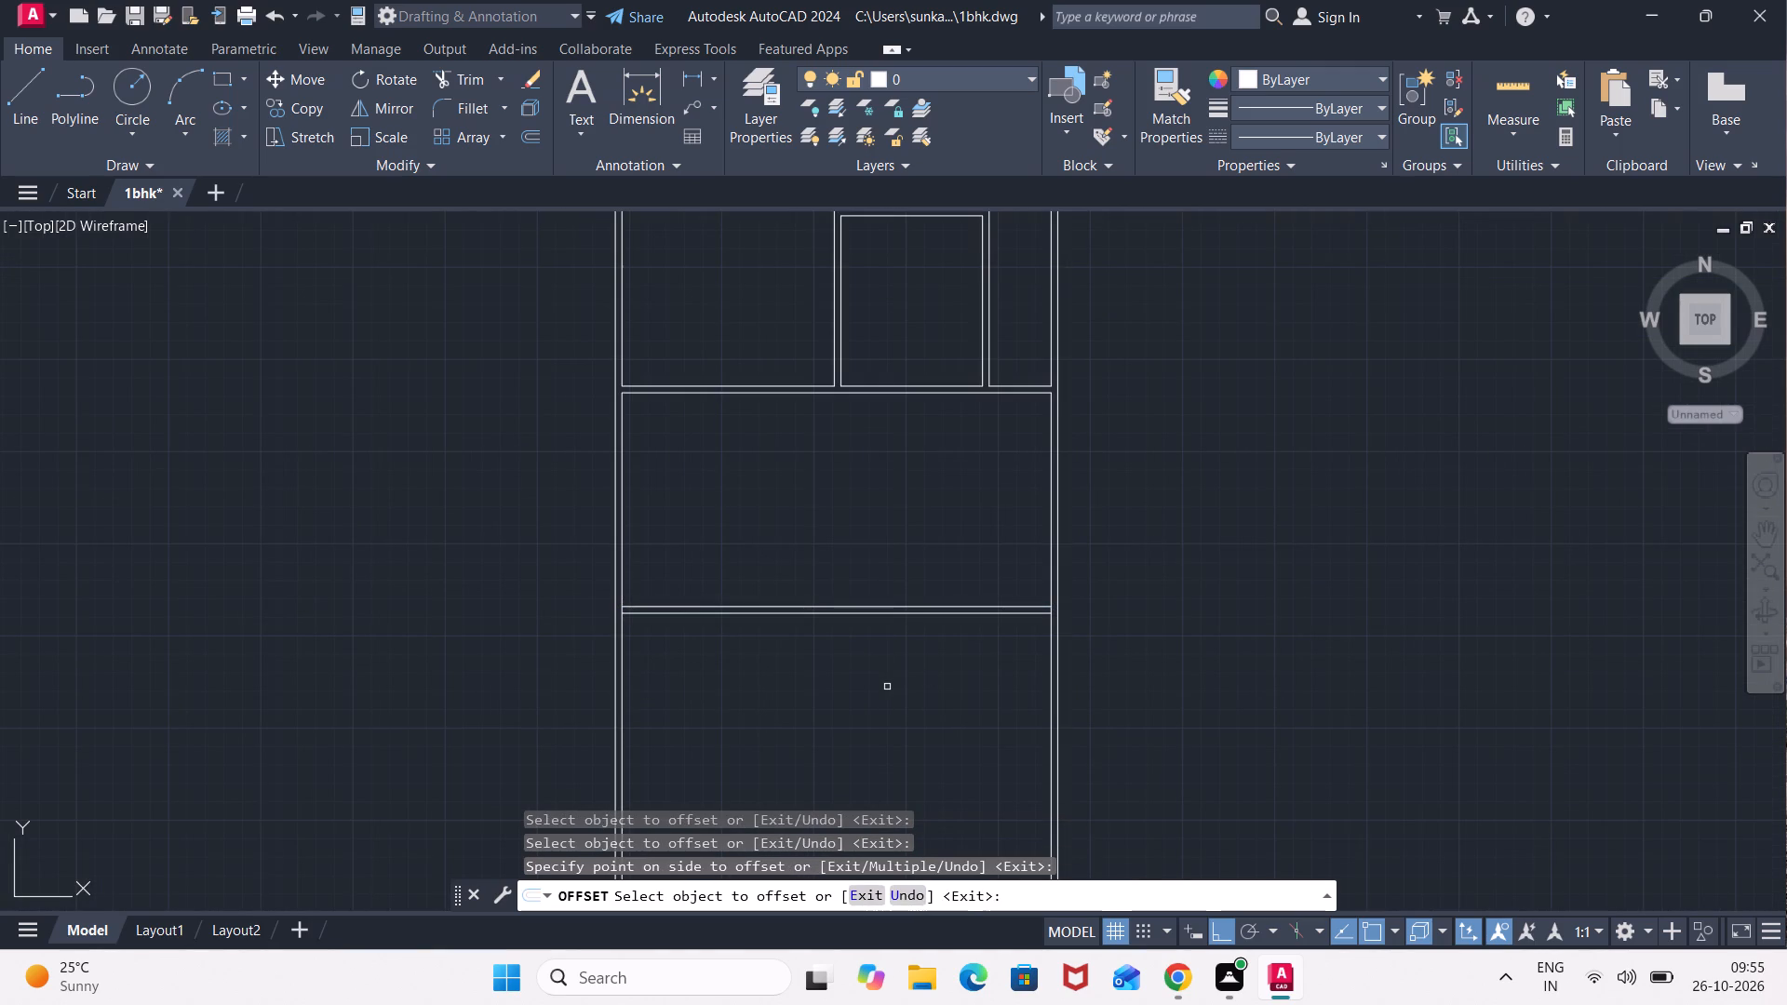
key(Escape)
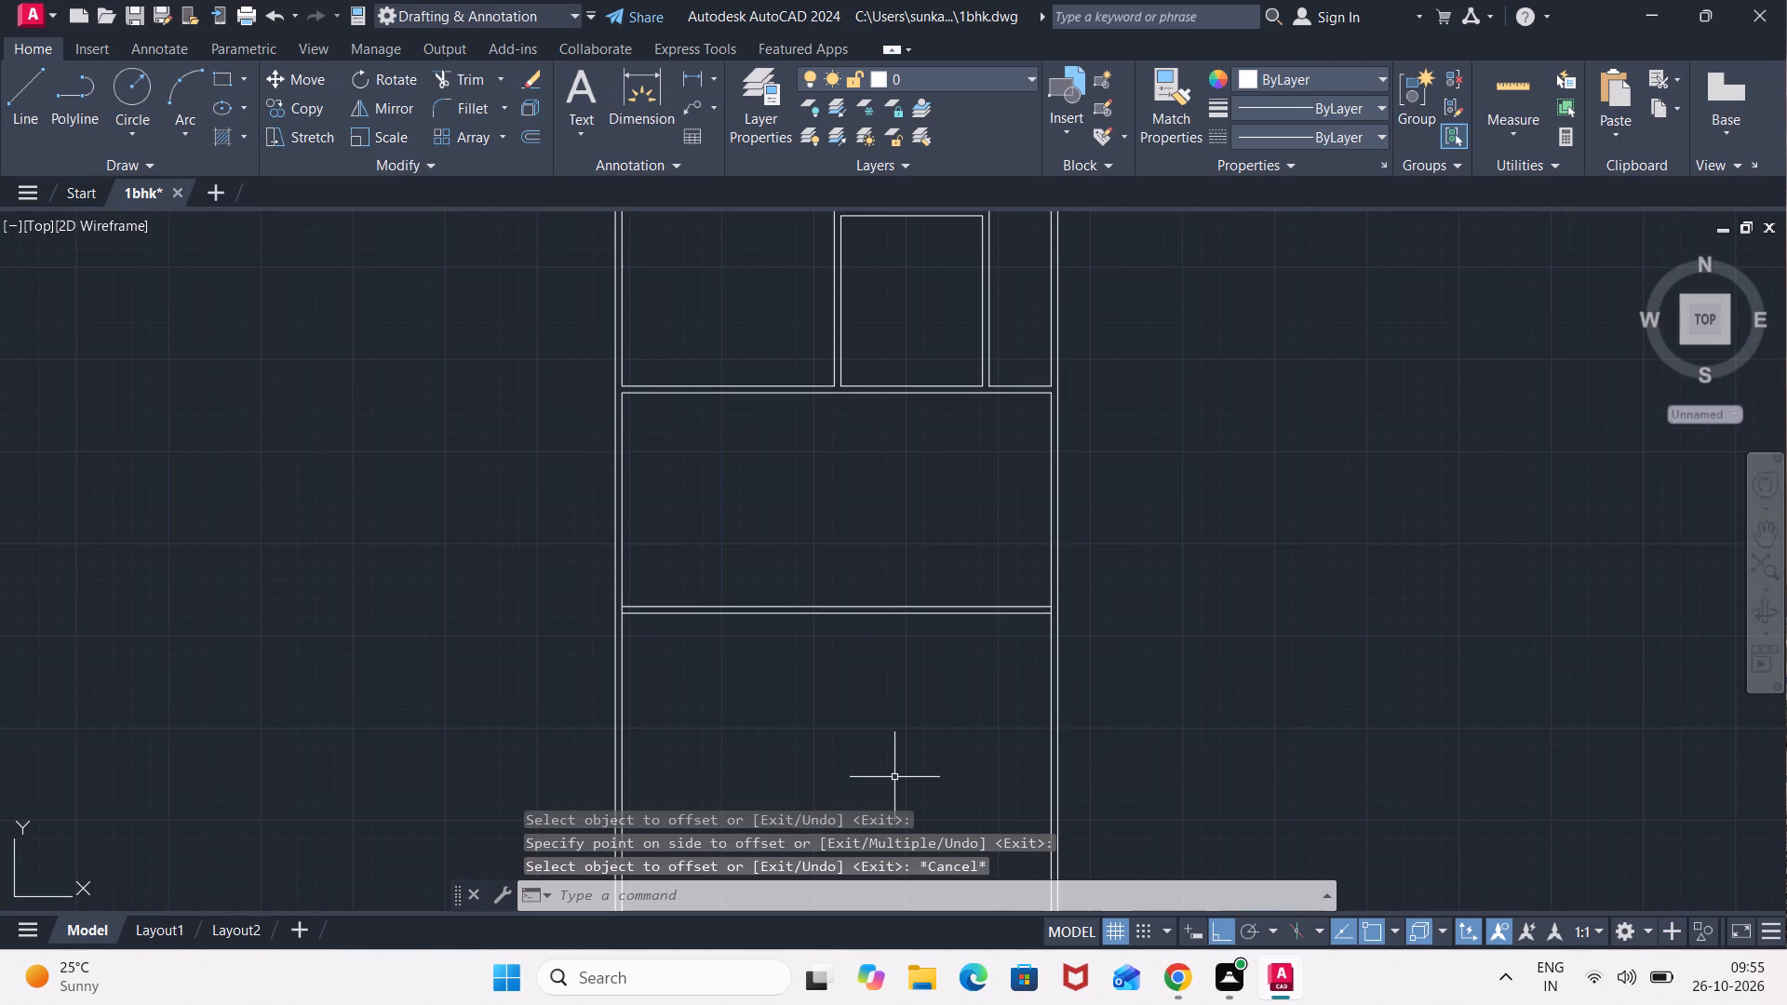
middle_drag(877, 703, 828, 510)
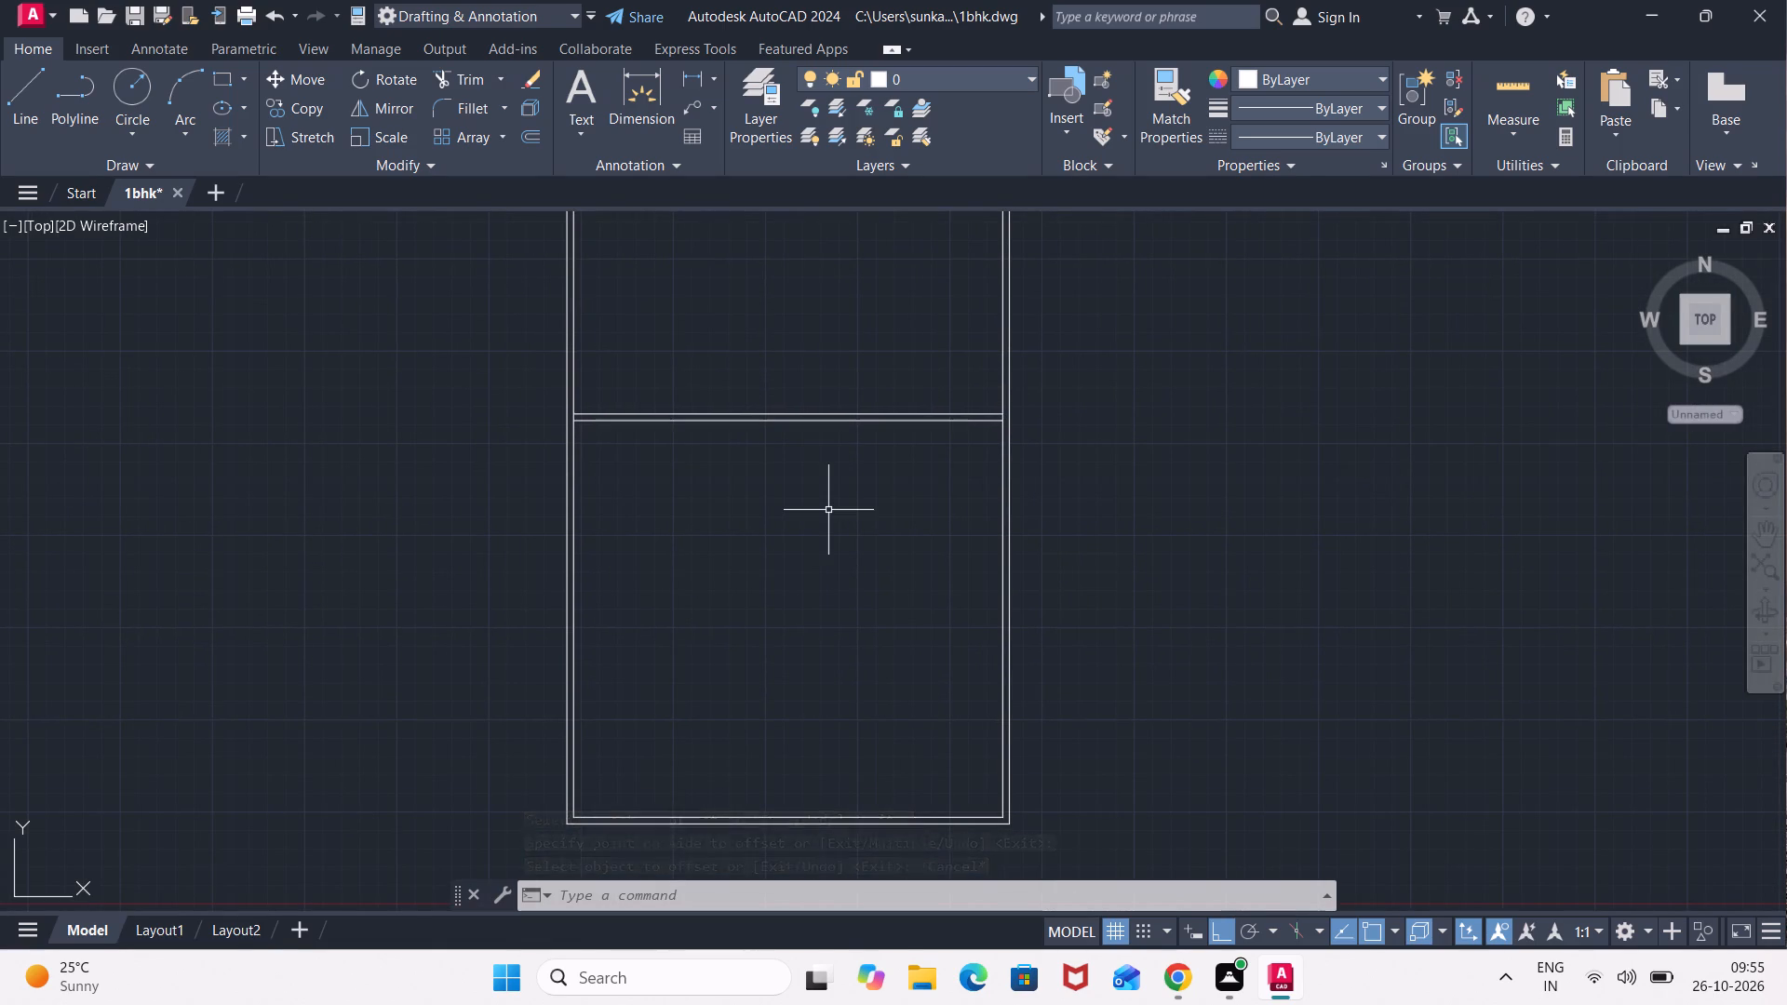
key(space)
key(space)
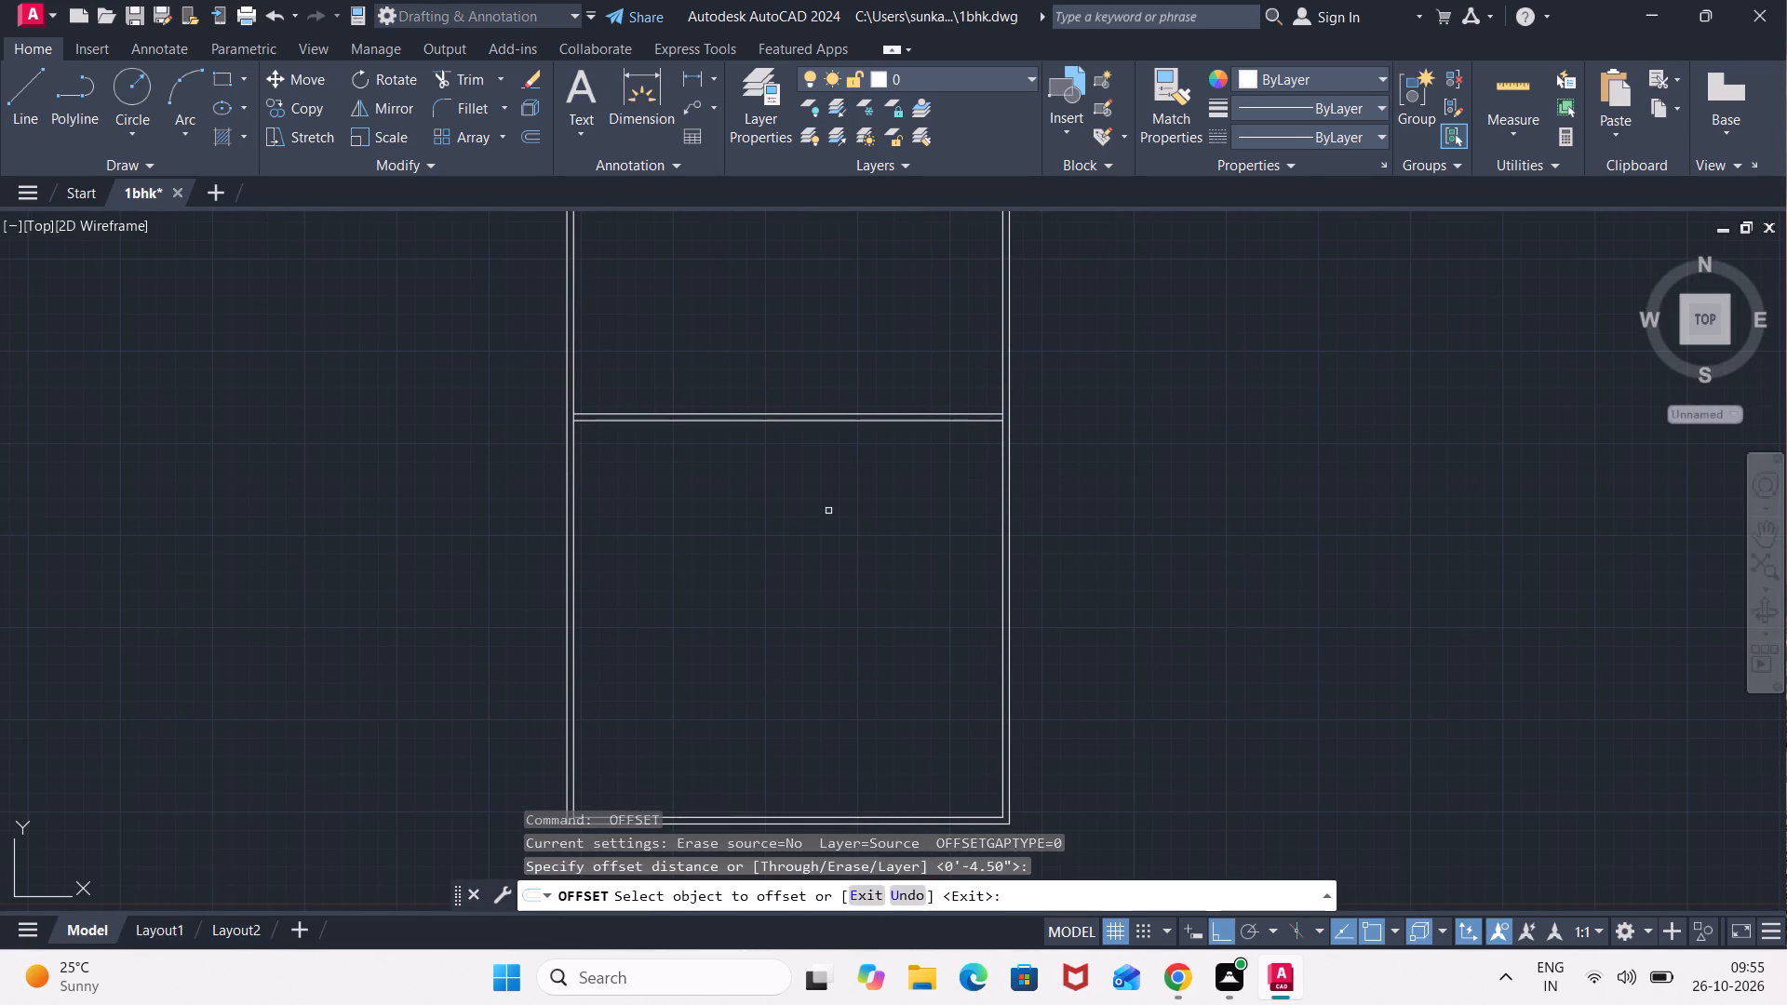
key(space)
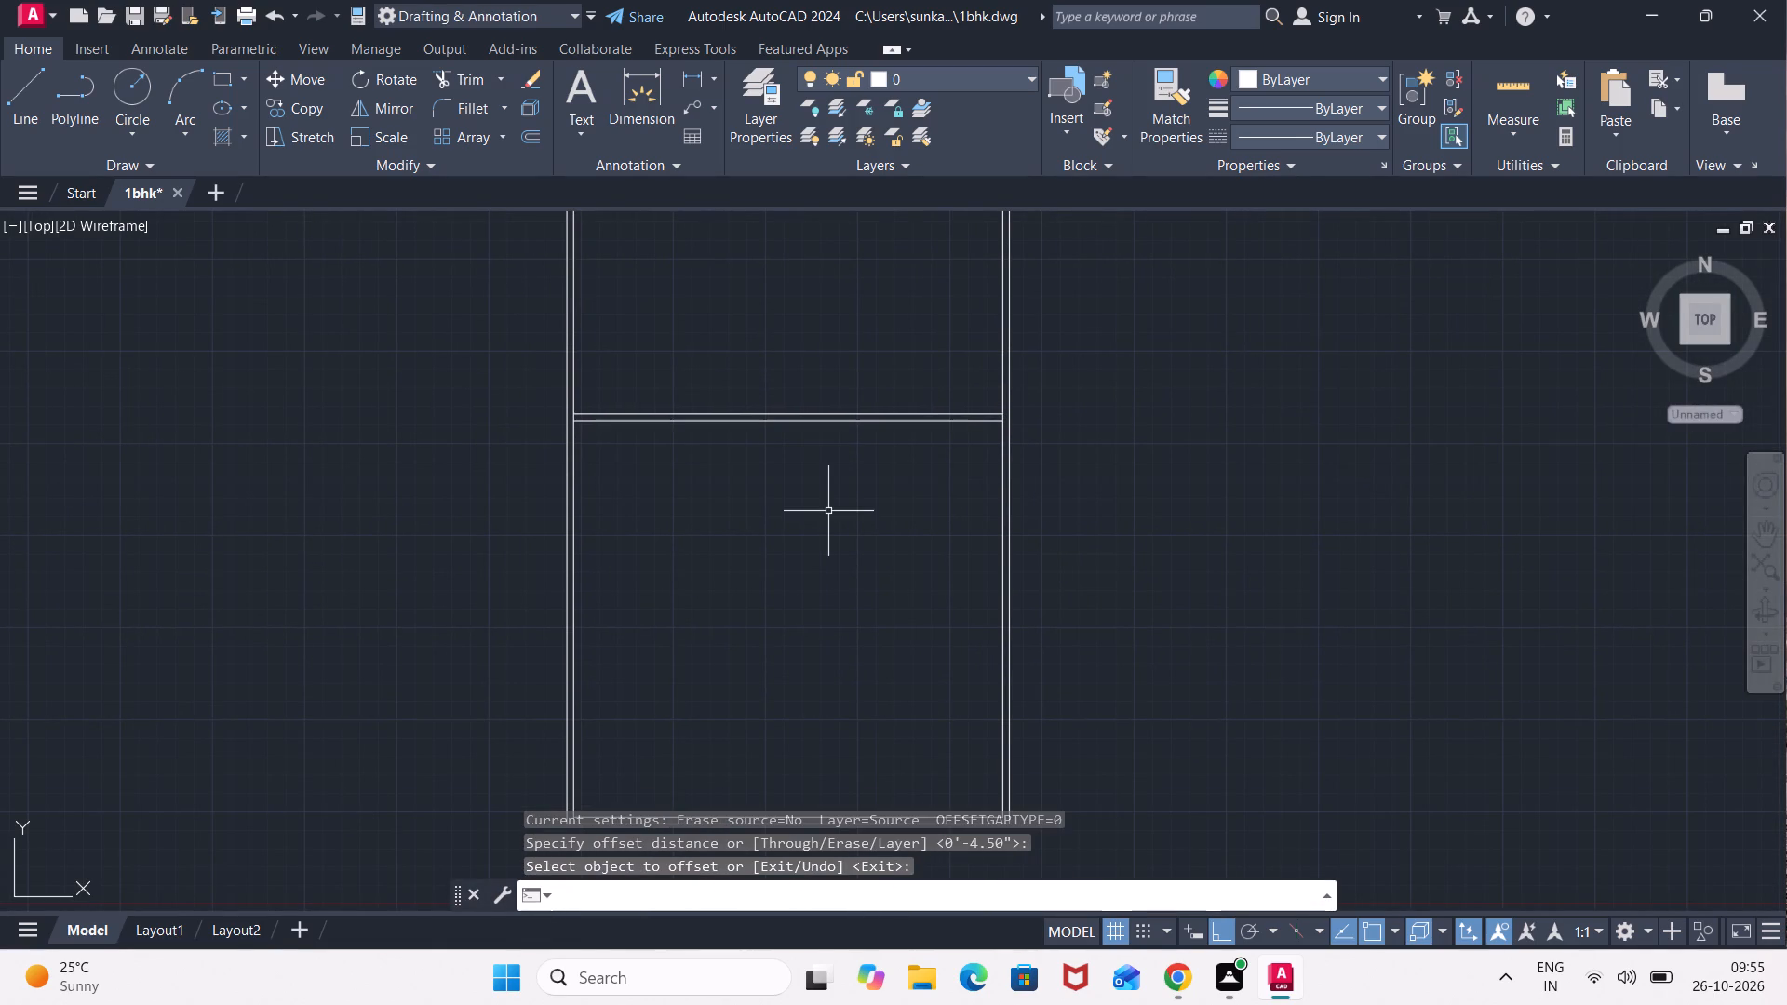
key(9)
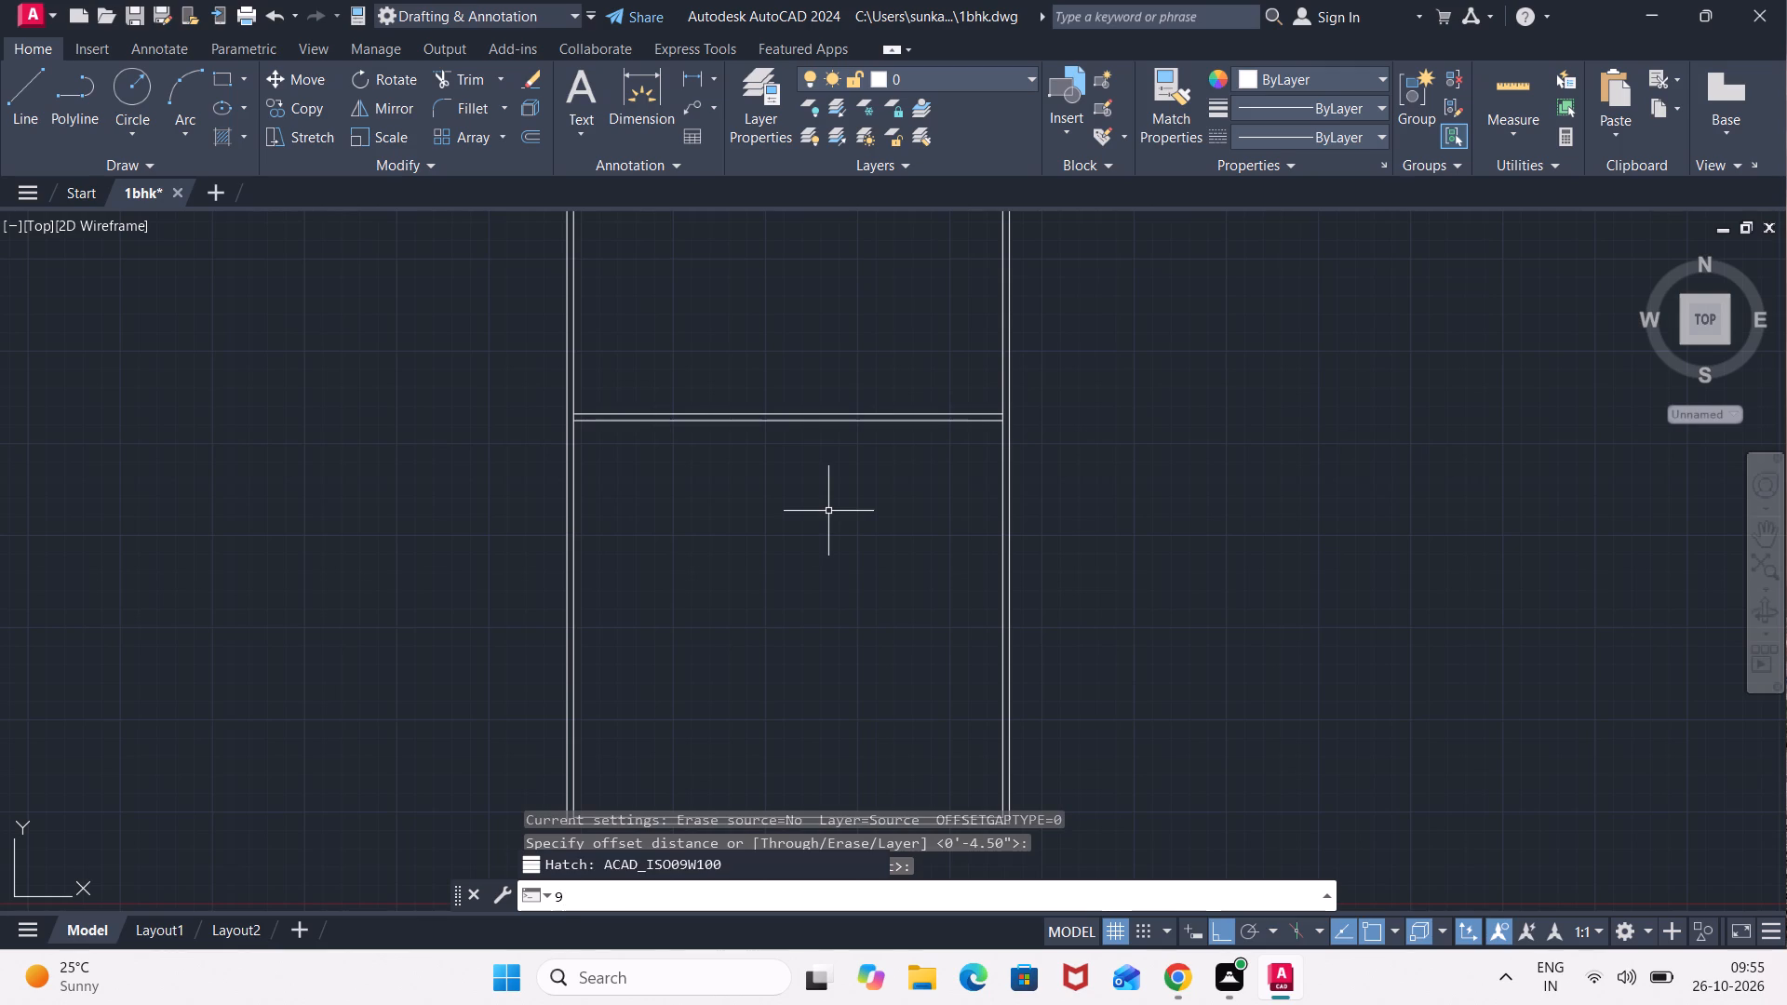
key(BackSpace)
Offset the lower line of the second full-width horizontal wall 4' downward.
key(o)
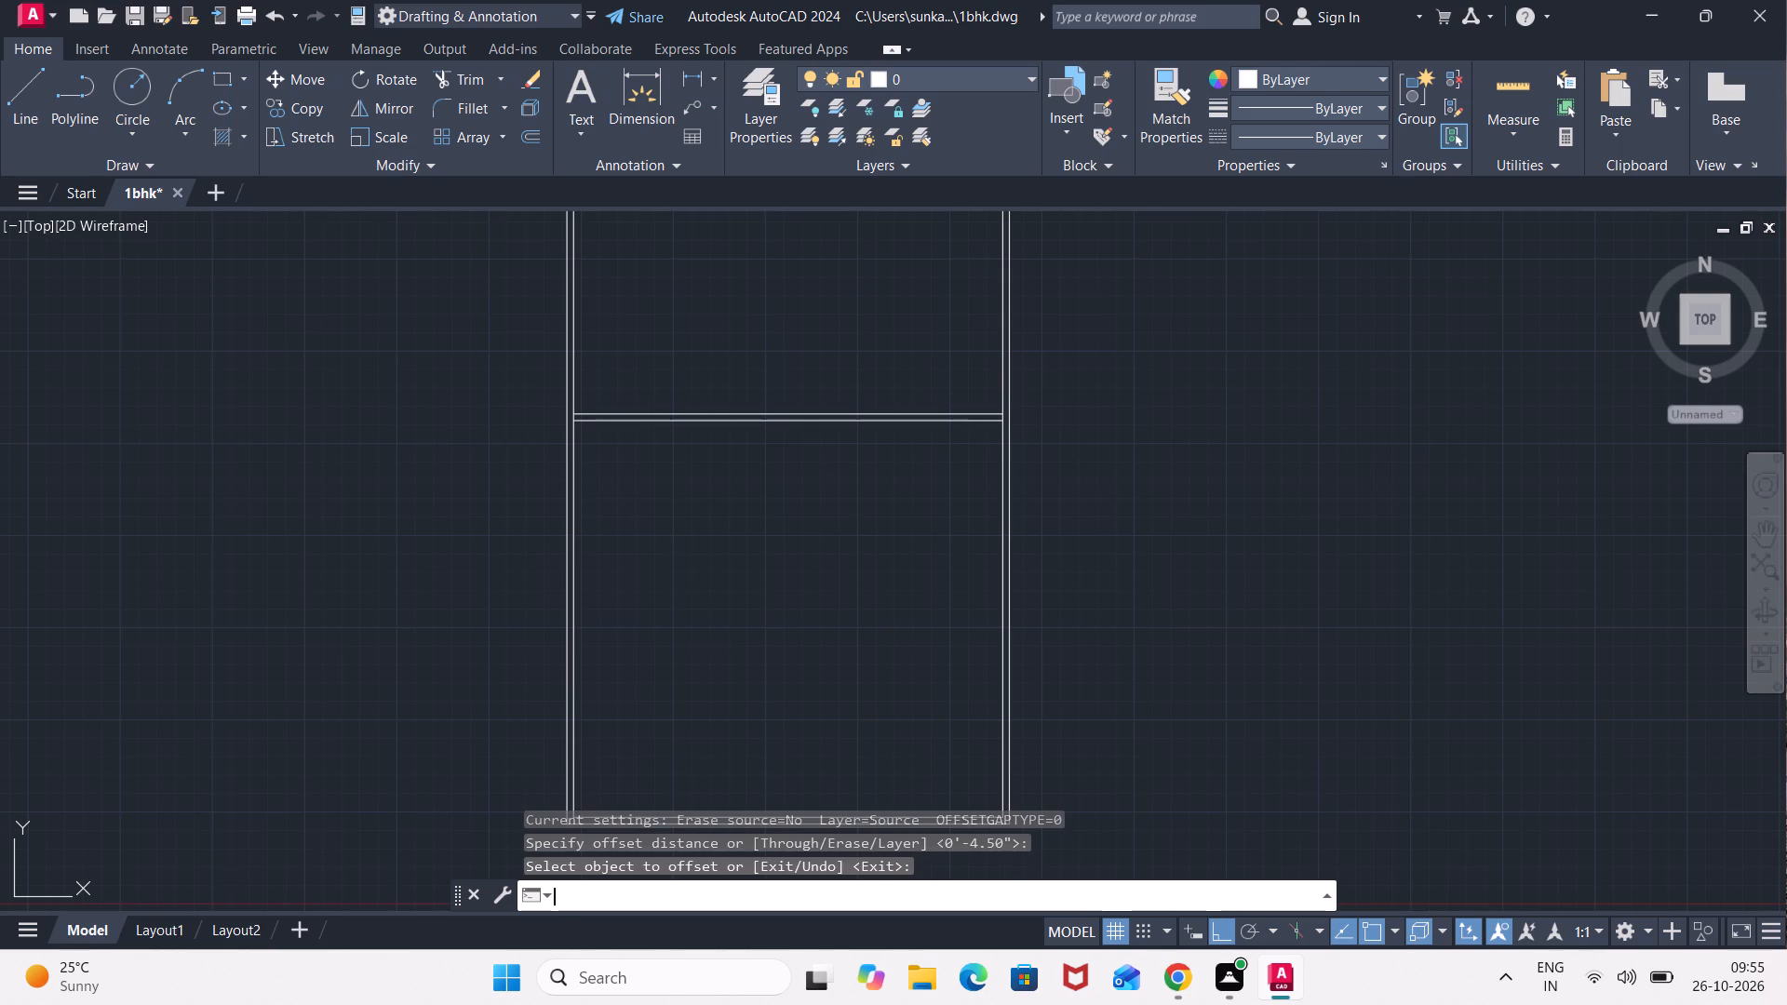
key(Return)
text(4')
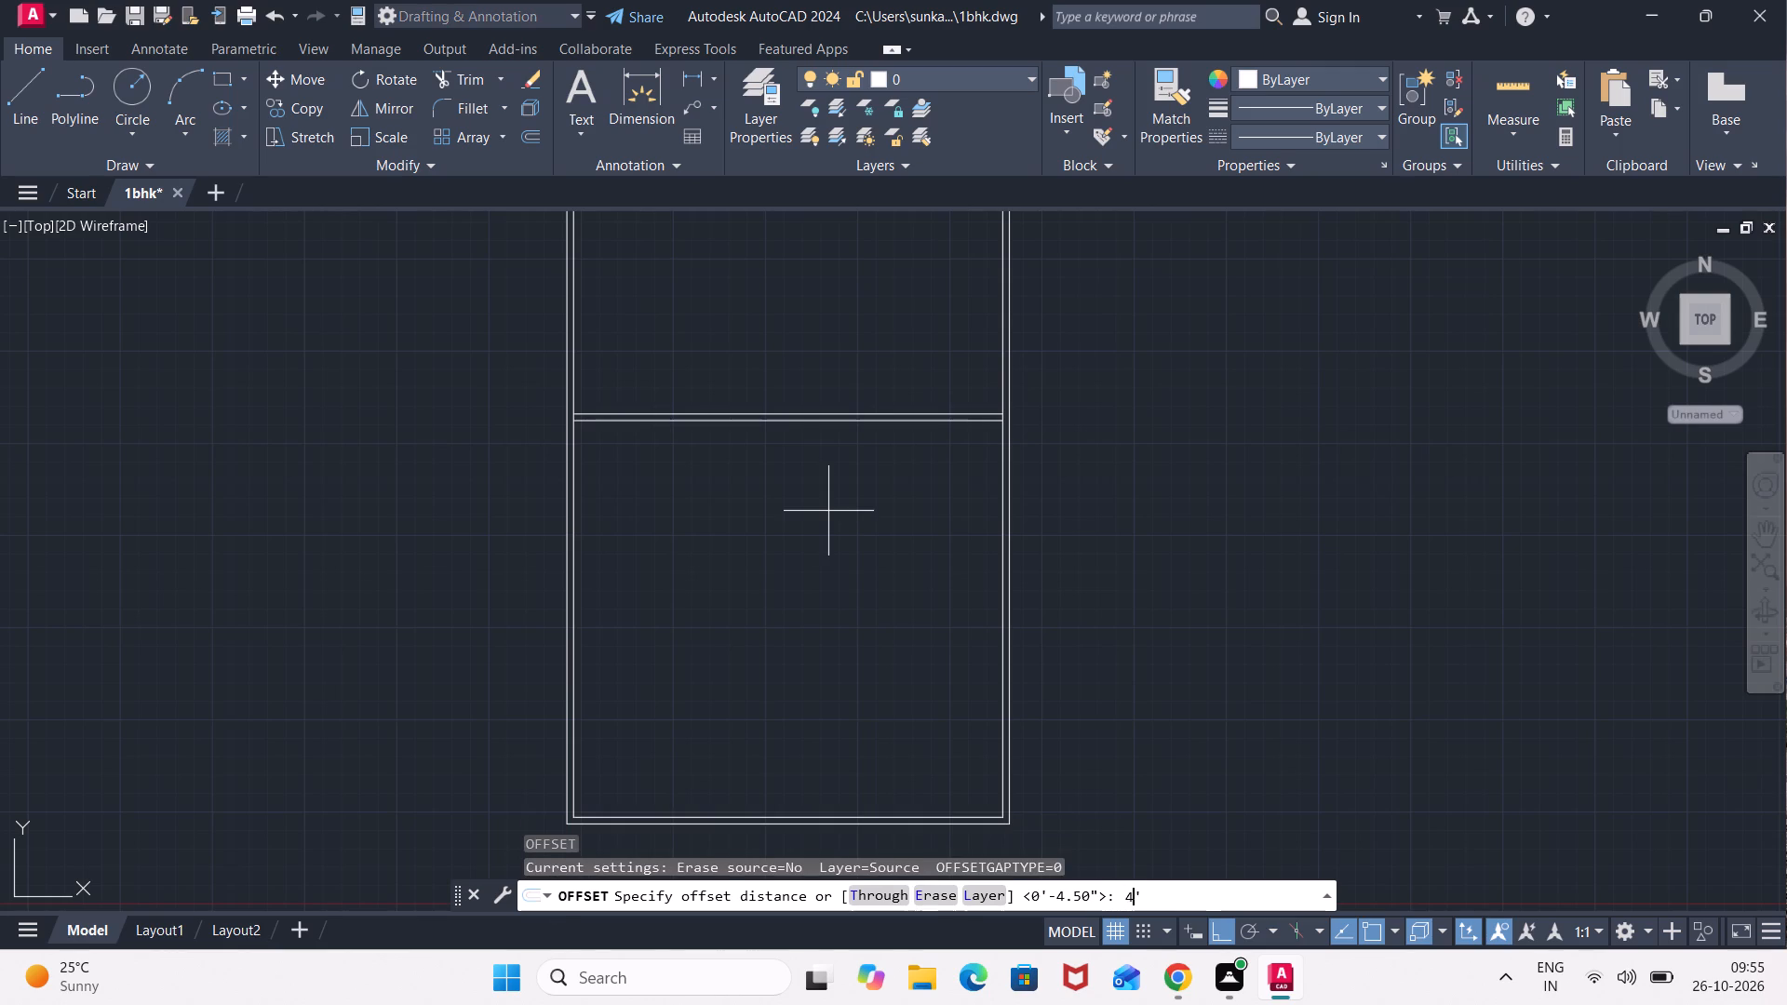
key(Return)
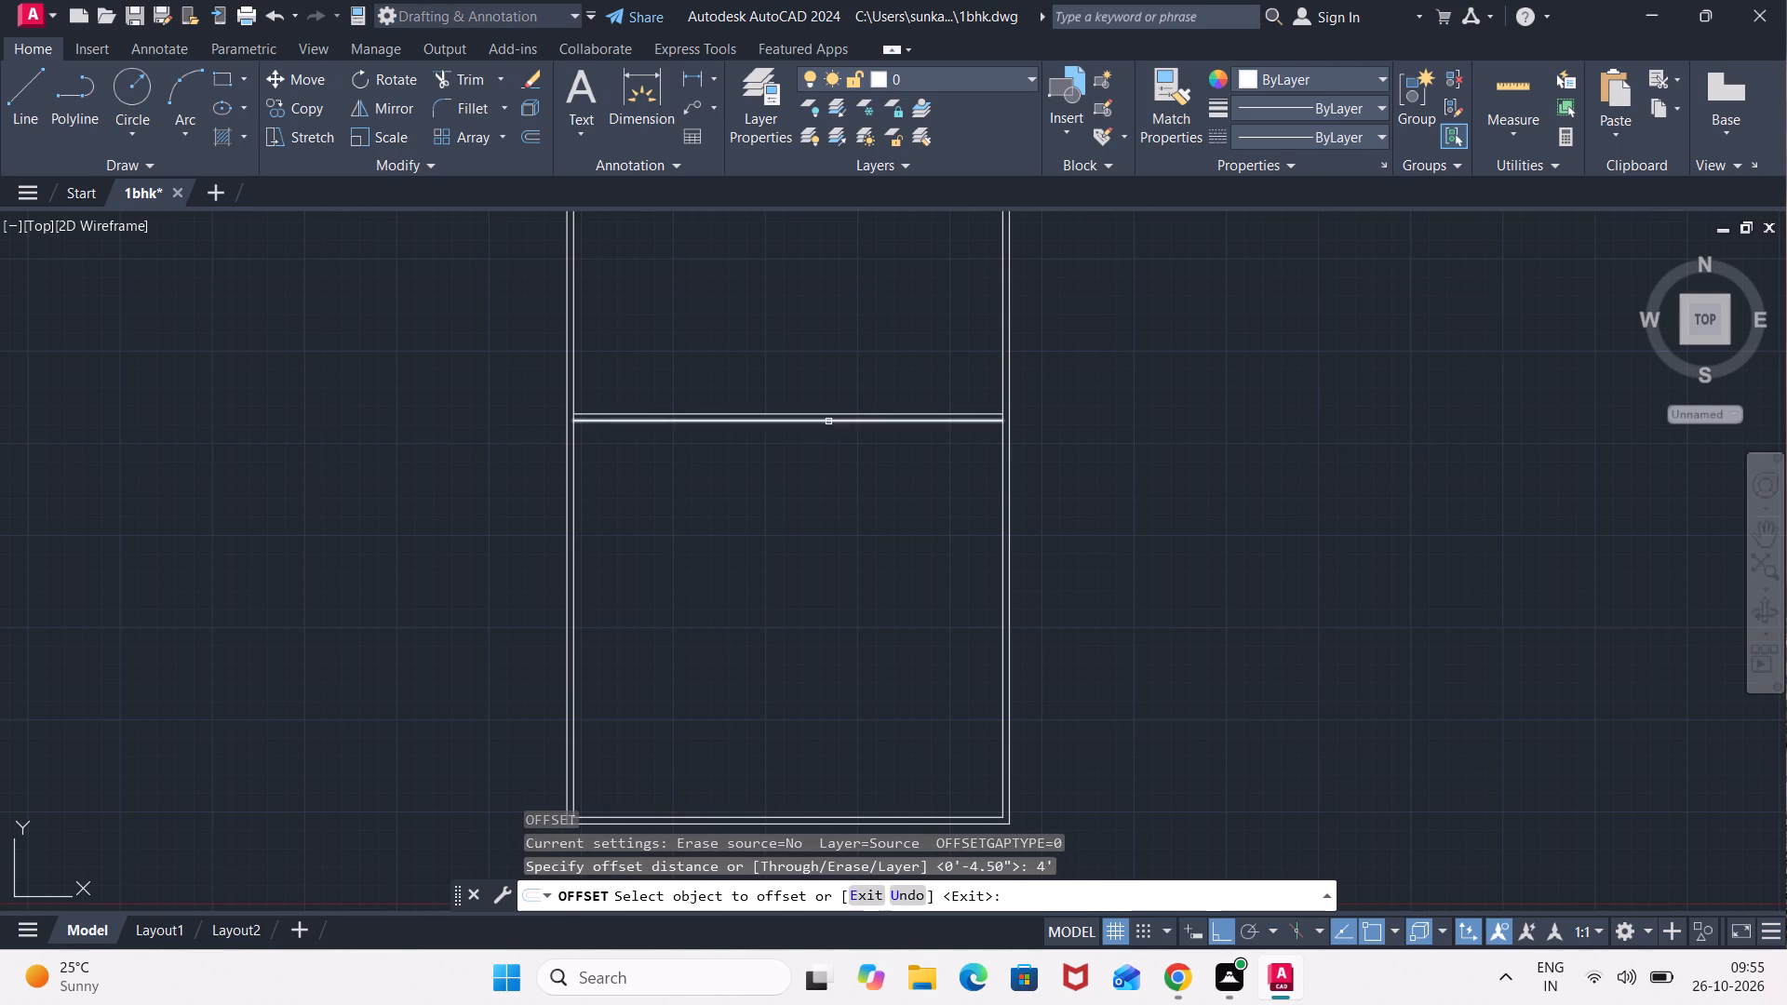
click(828, 419)
click(813, 547)
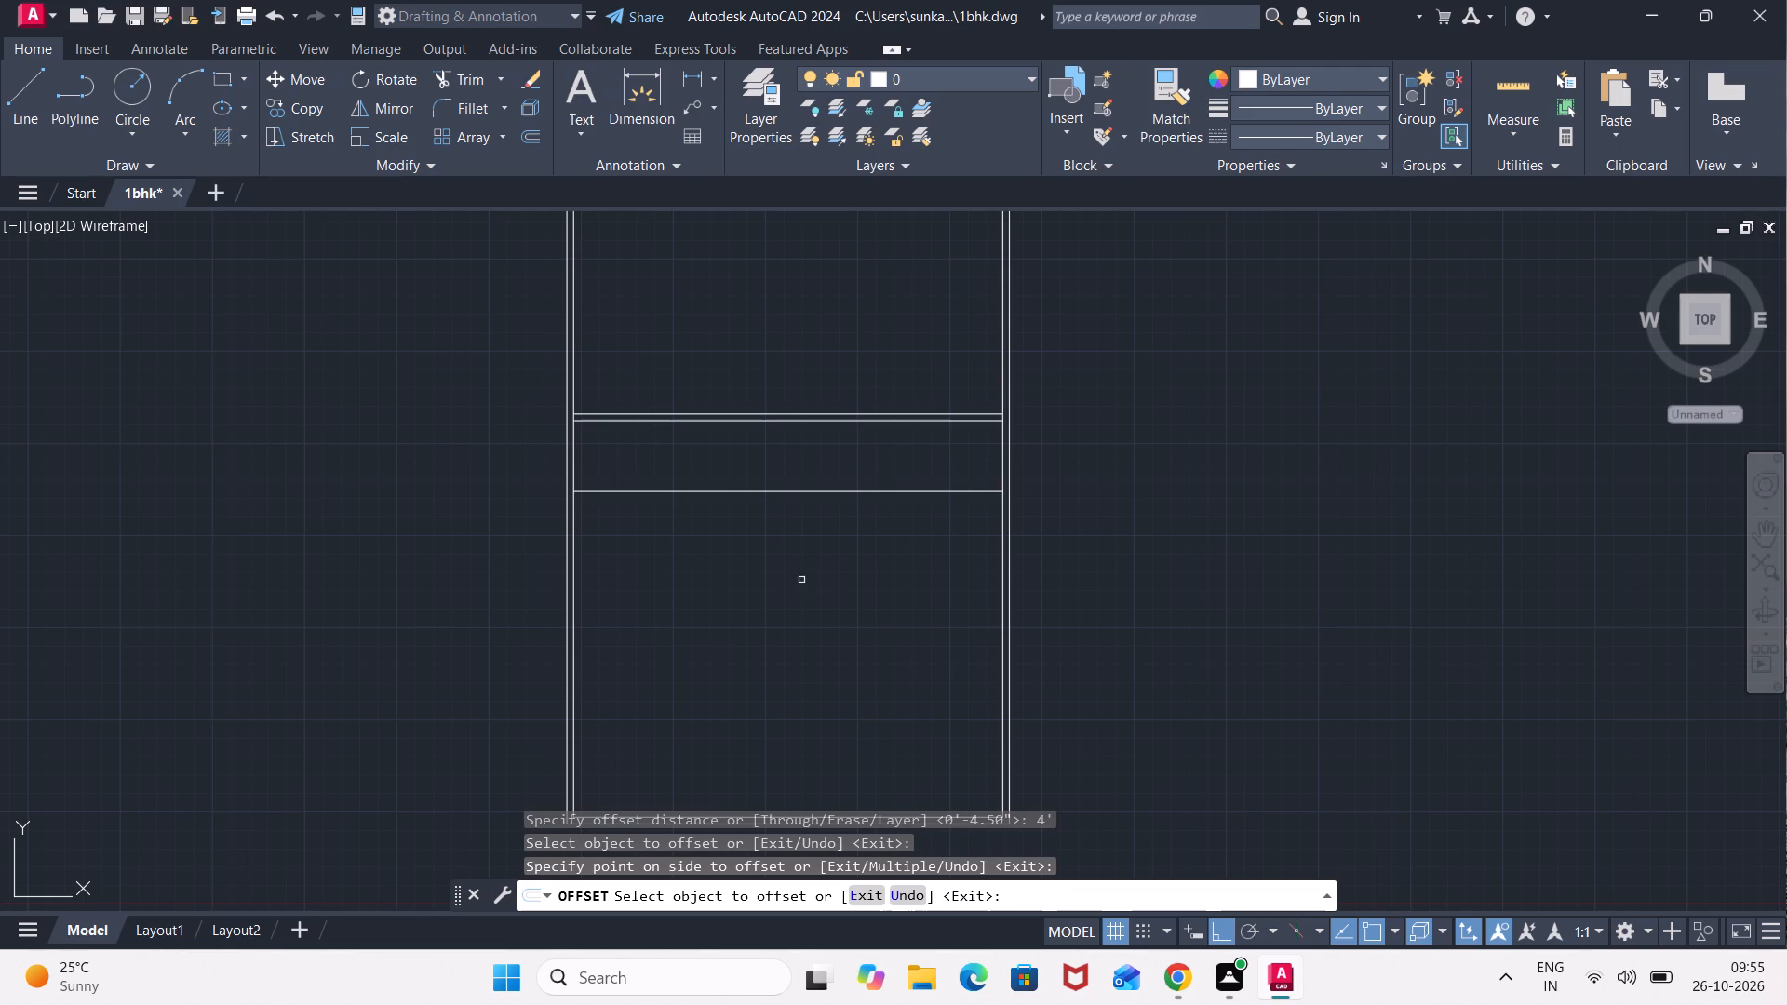
key(space)
Offset the line 4' below the second horizontal wall by 4.5" downward to give a third wall its thickness.
key(space)
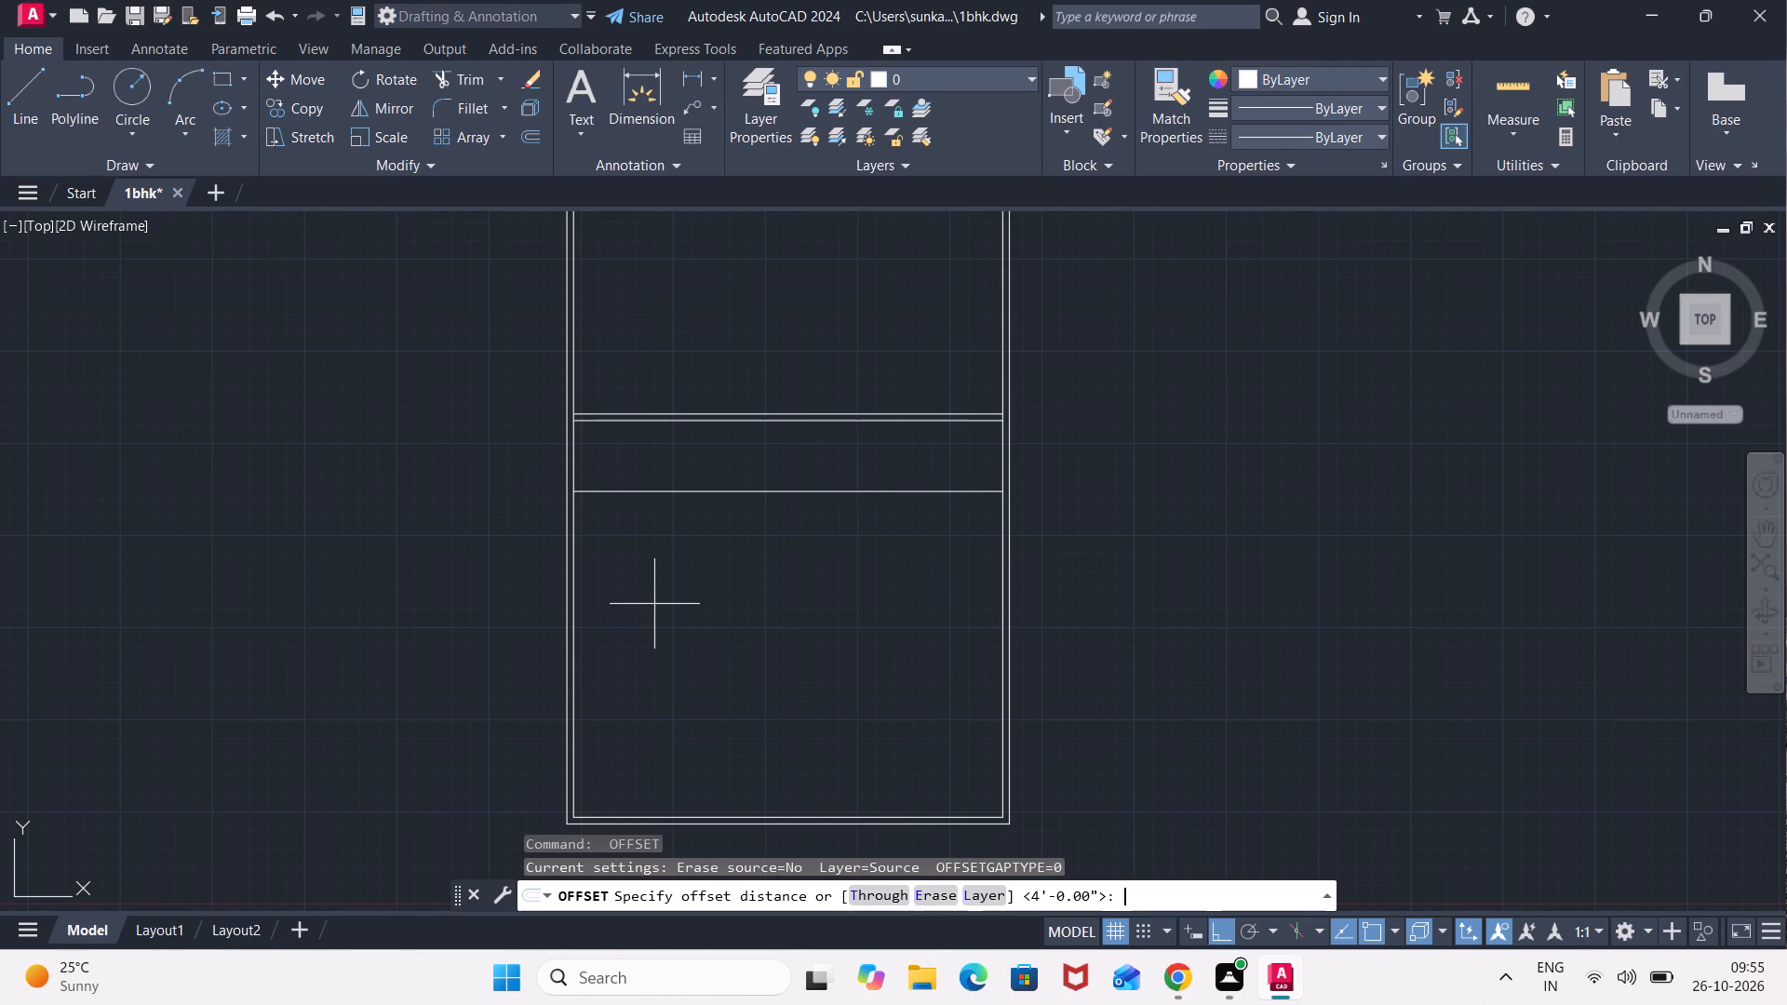
text(4.5")
key(Return)
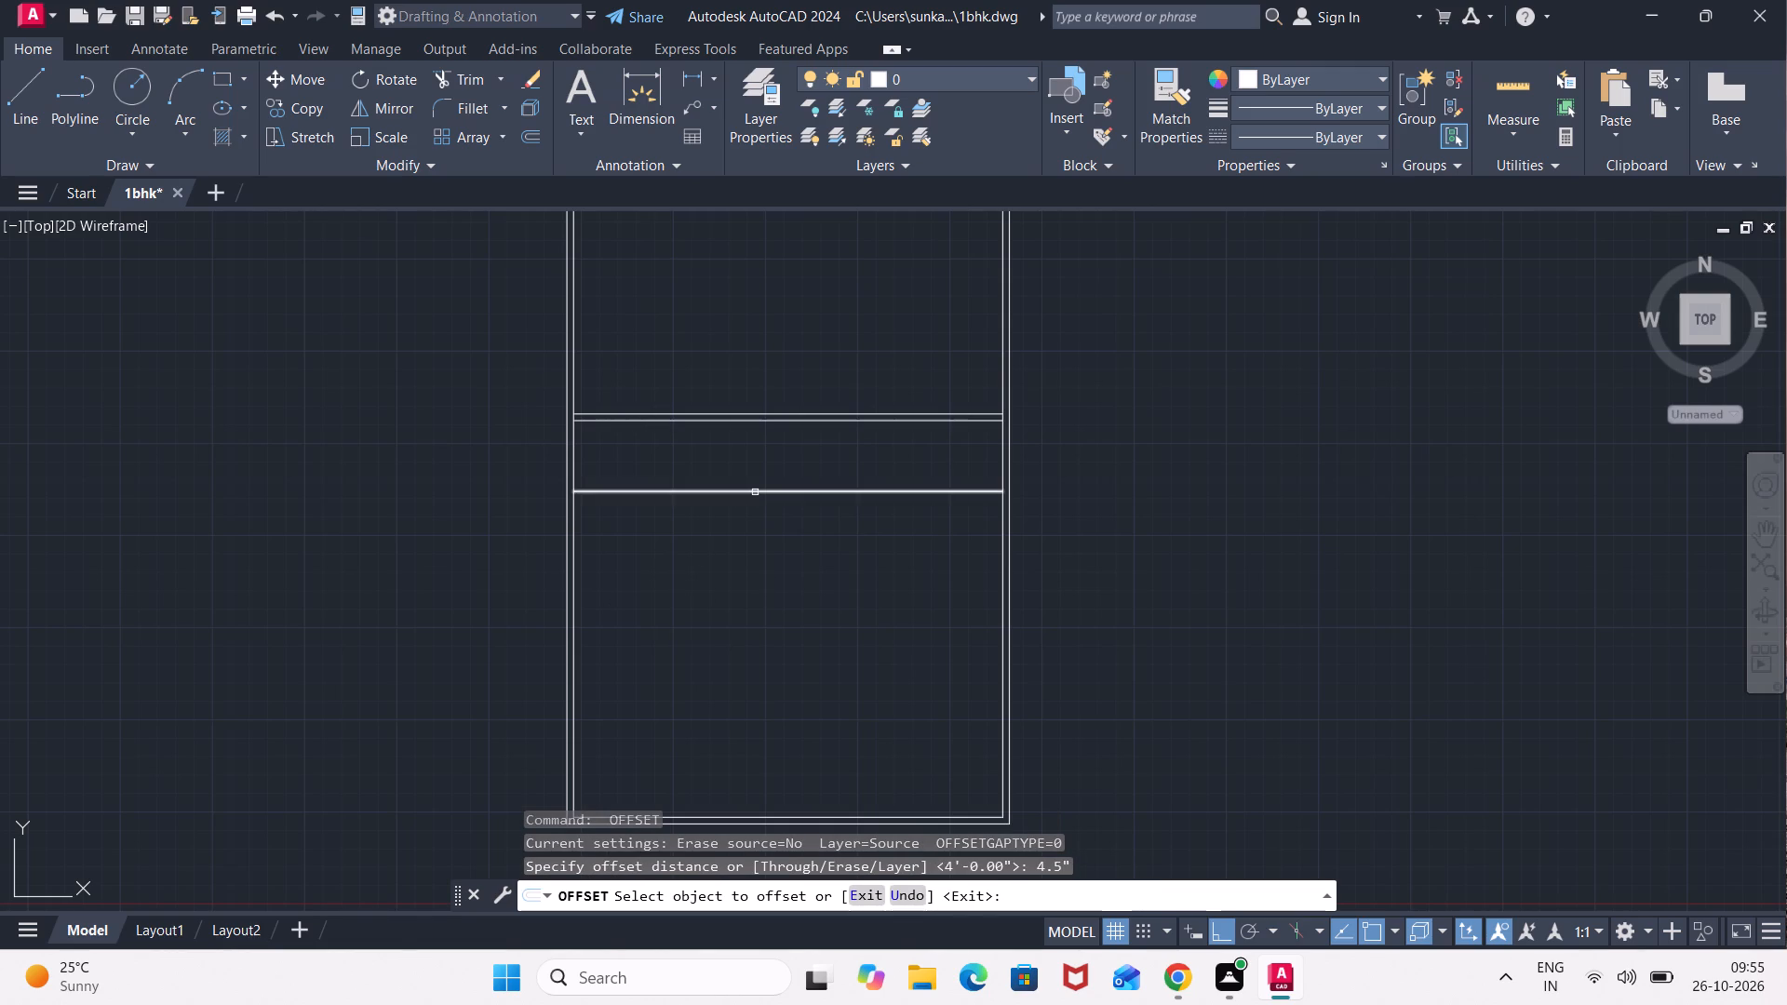
click(755, 491)
click(759, 583)
key(space)
Offset the lower line of the second horizontal wall, above the 4' strip, 15' downward.
key(space)
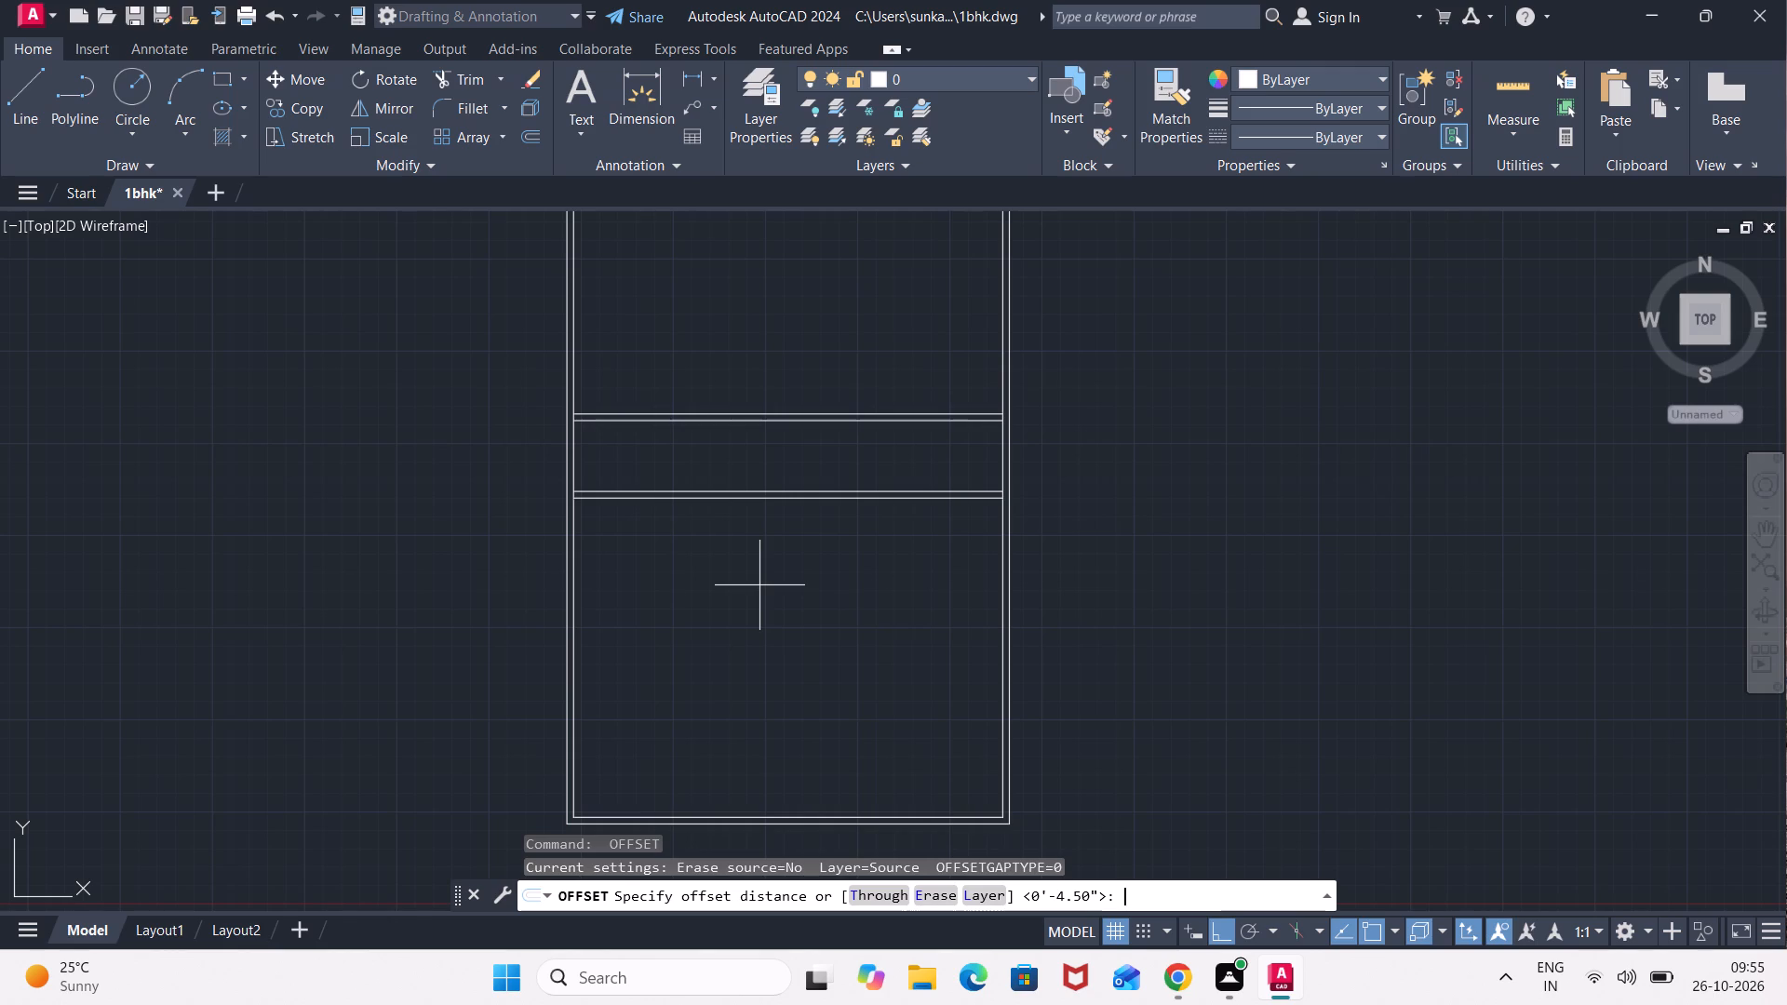
text(15')
key(Return)
click(895, 421)
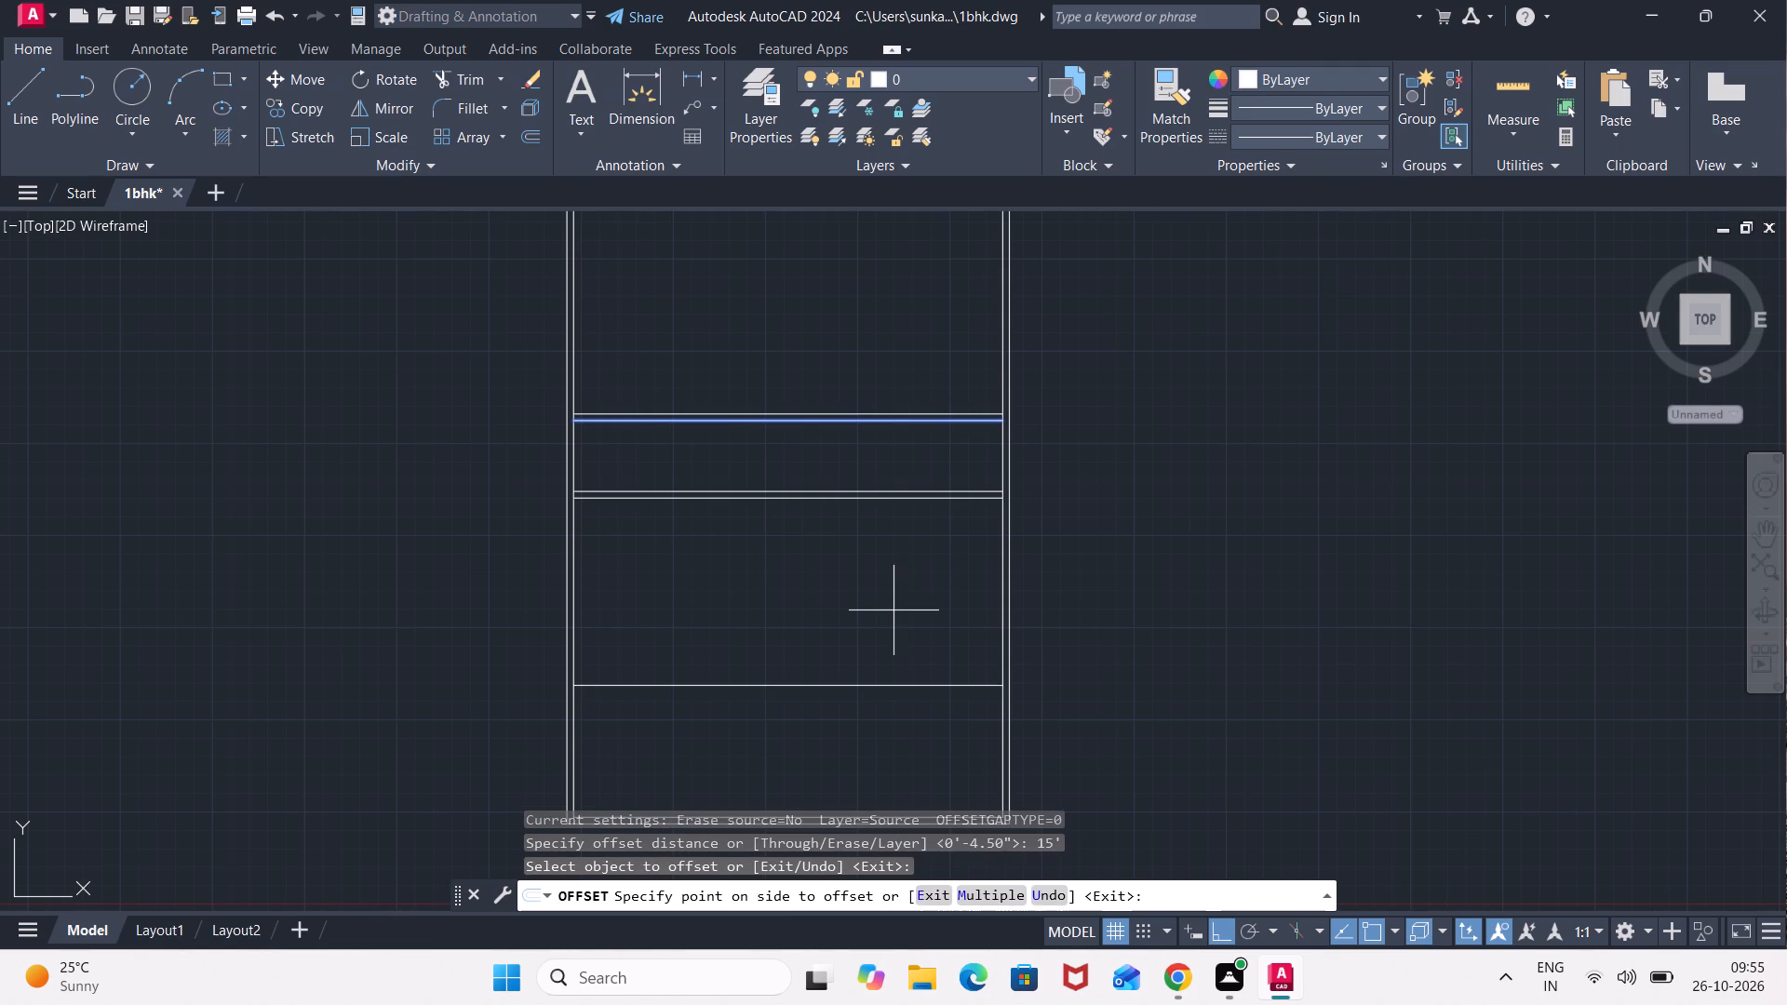
scroll(885, 650, down, 1)
middle_drag(885, 653, 858, 575)
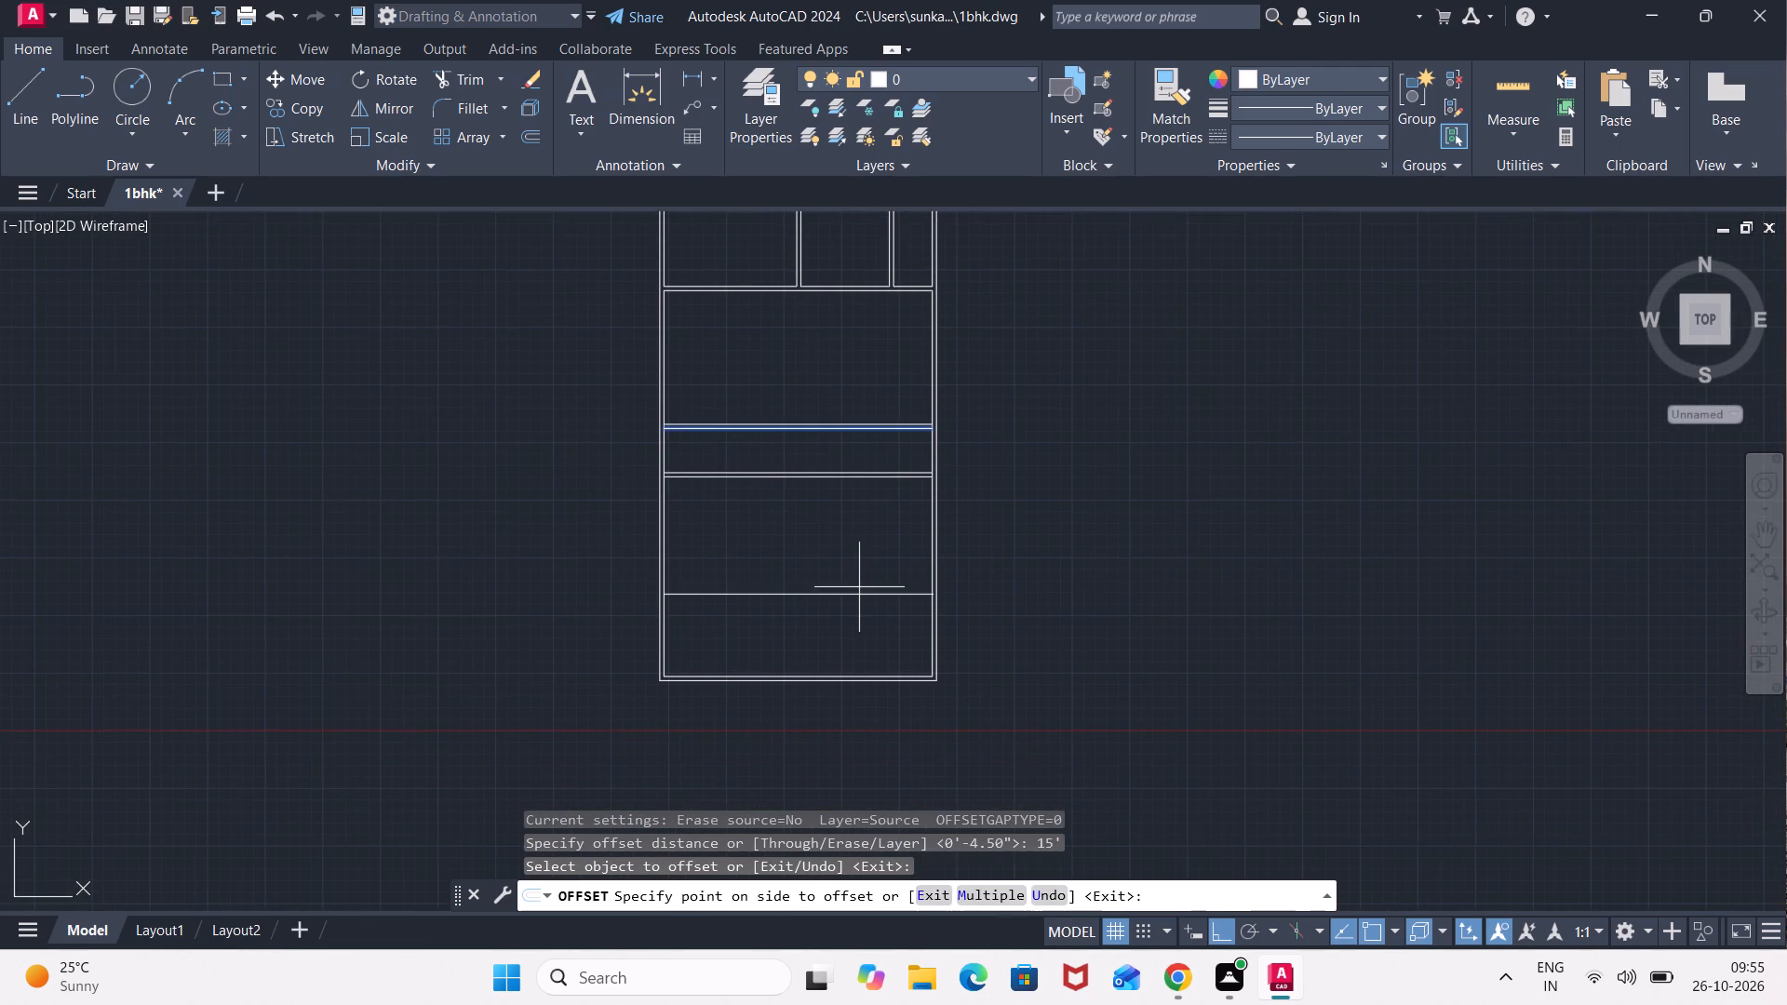
click(859, 587)
key(space)
Offset the lowest interior horizontal line 4.5" downward to form the fourth full-width wall.
key(space)
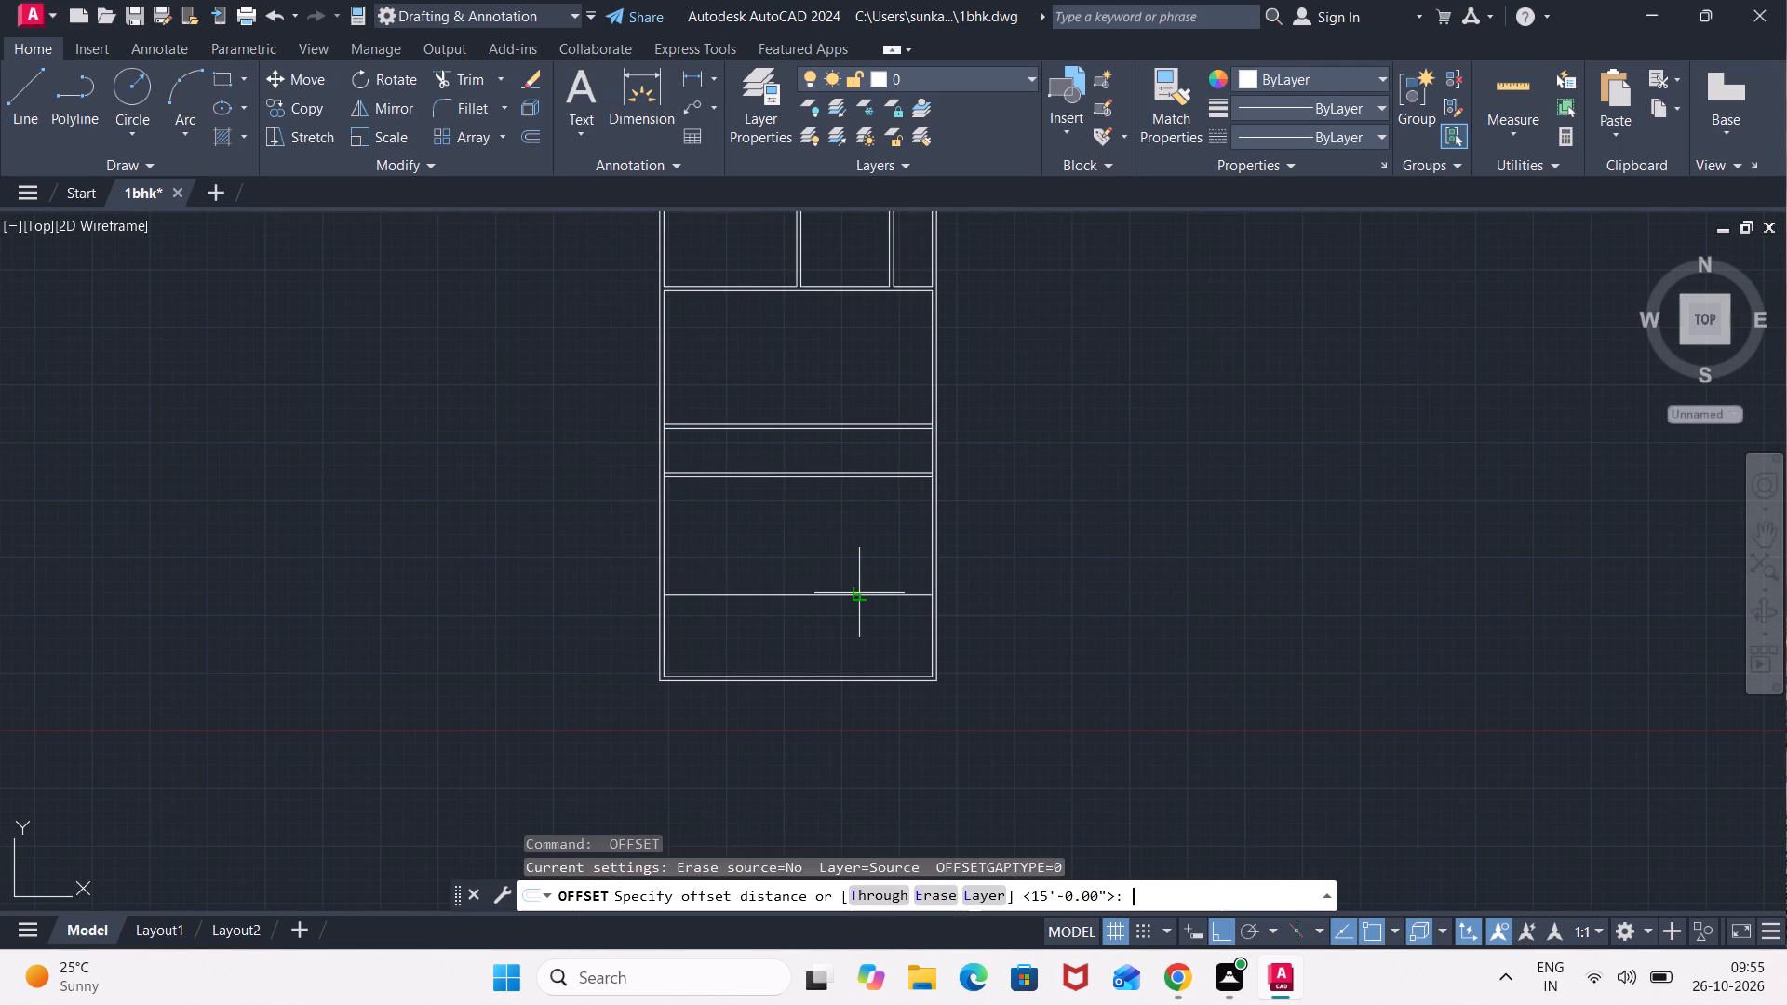
text(4.5")
key(Return)
scroll(859, 594, up, 2)
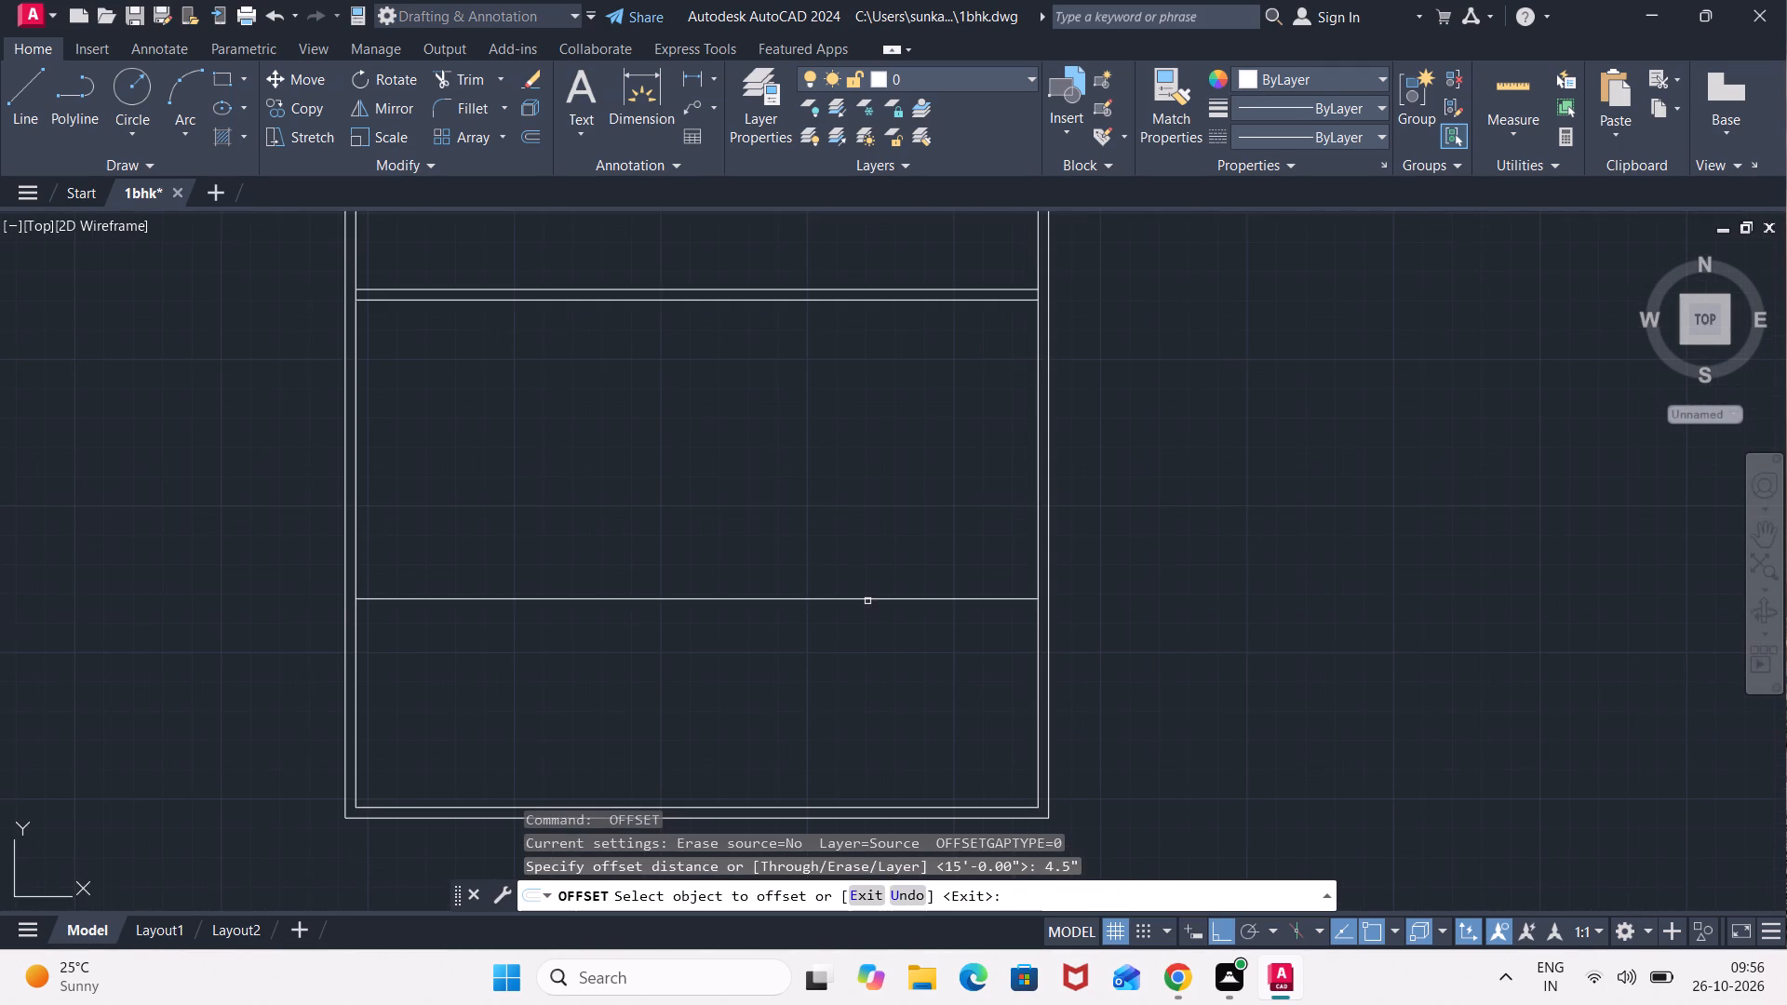
click(868, 600)
drag(863, 707, 846, 708)
scroll(627, 451, down, 2)
middle_drag(604, 449, 634, 471)
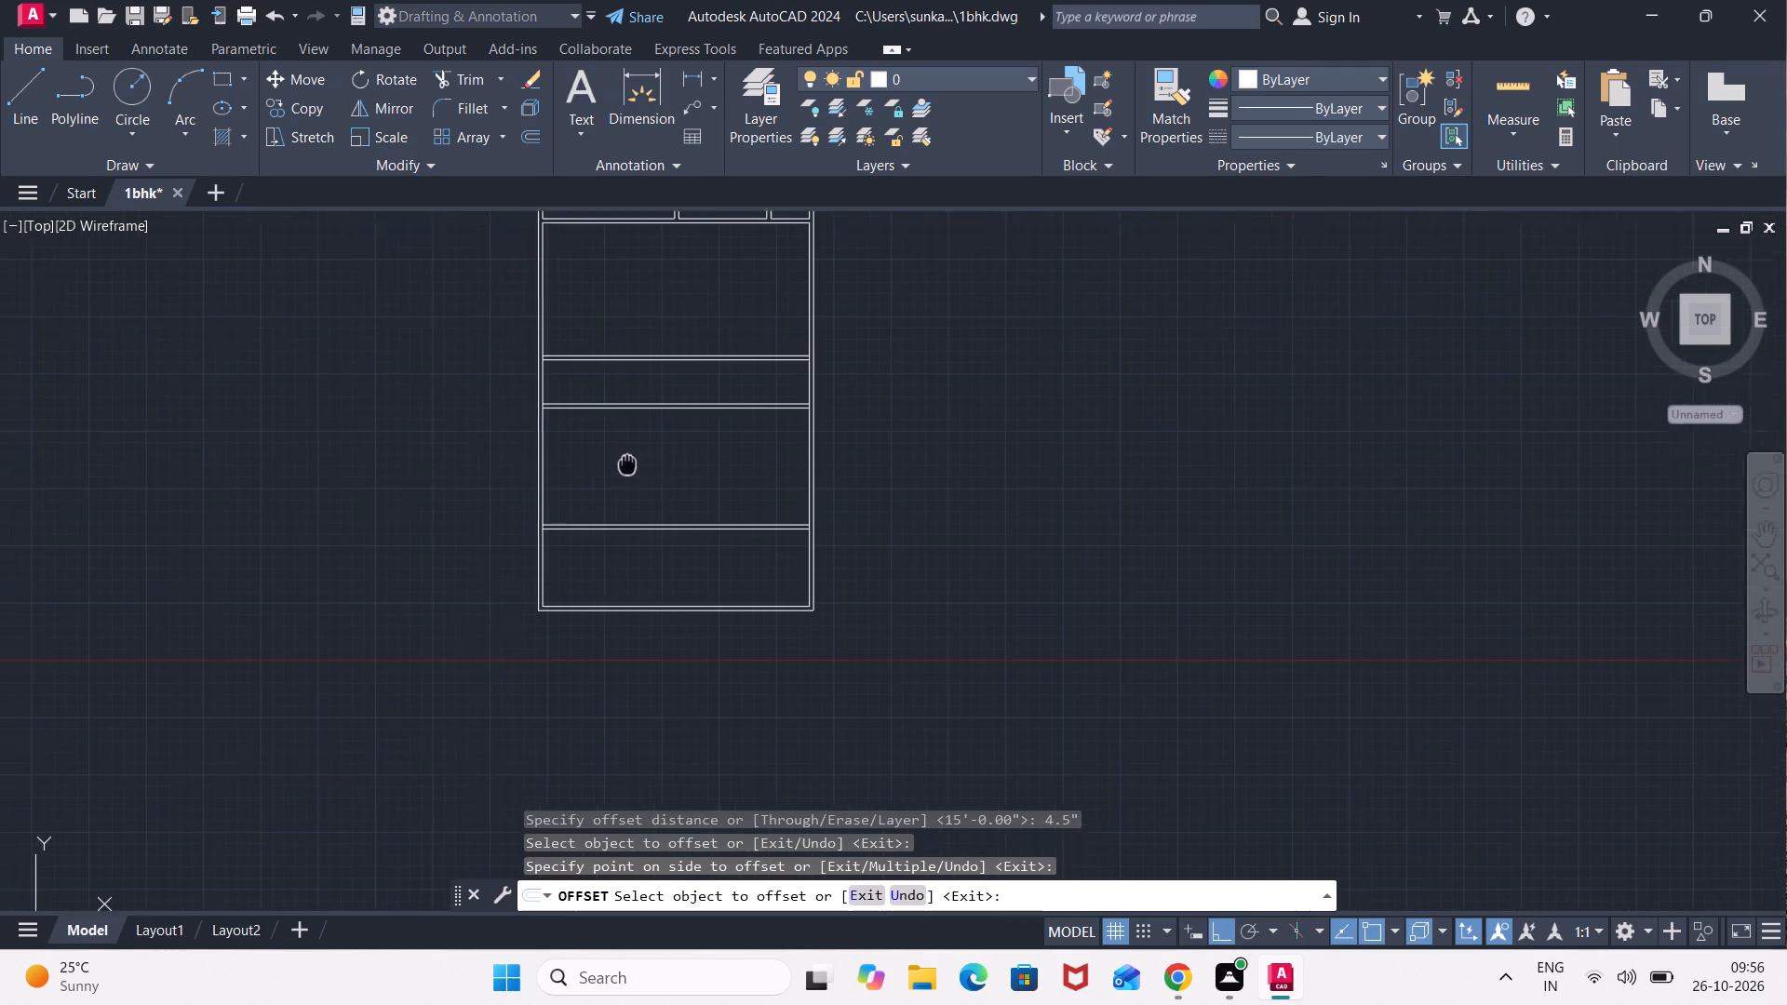
middle_drag(634, 471, 679, 501)
scroll(634, 502, up, 1)
key(Escape)
Trim the outer walls' inner lines between the double lines of the horizontal walls bounding the 4' strip.
text(tr)
key(Return)
scroll(576, 409, up, 2)
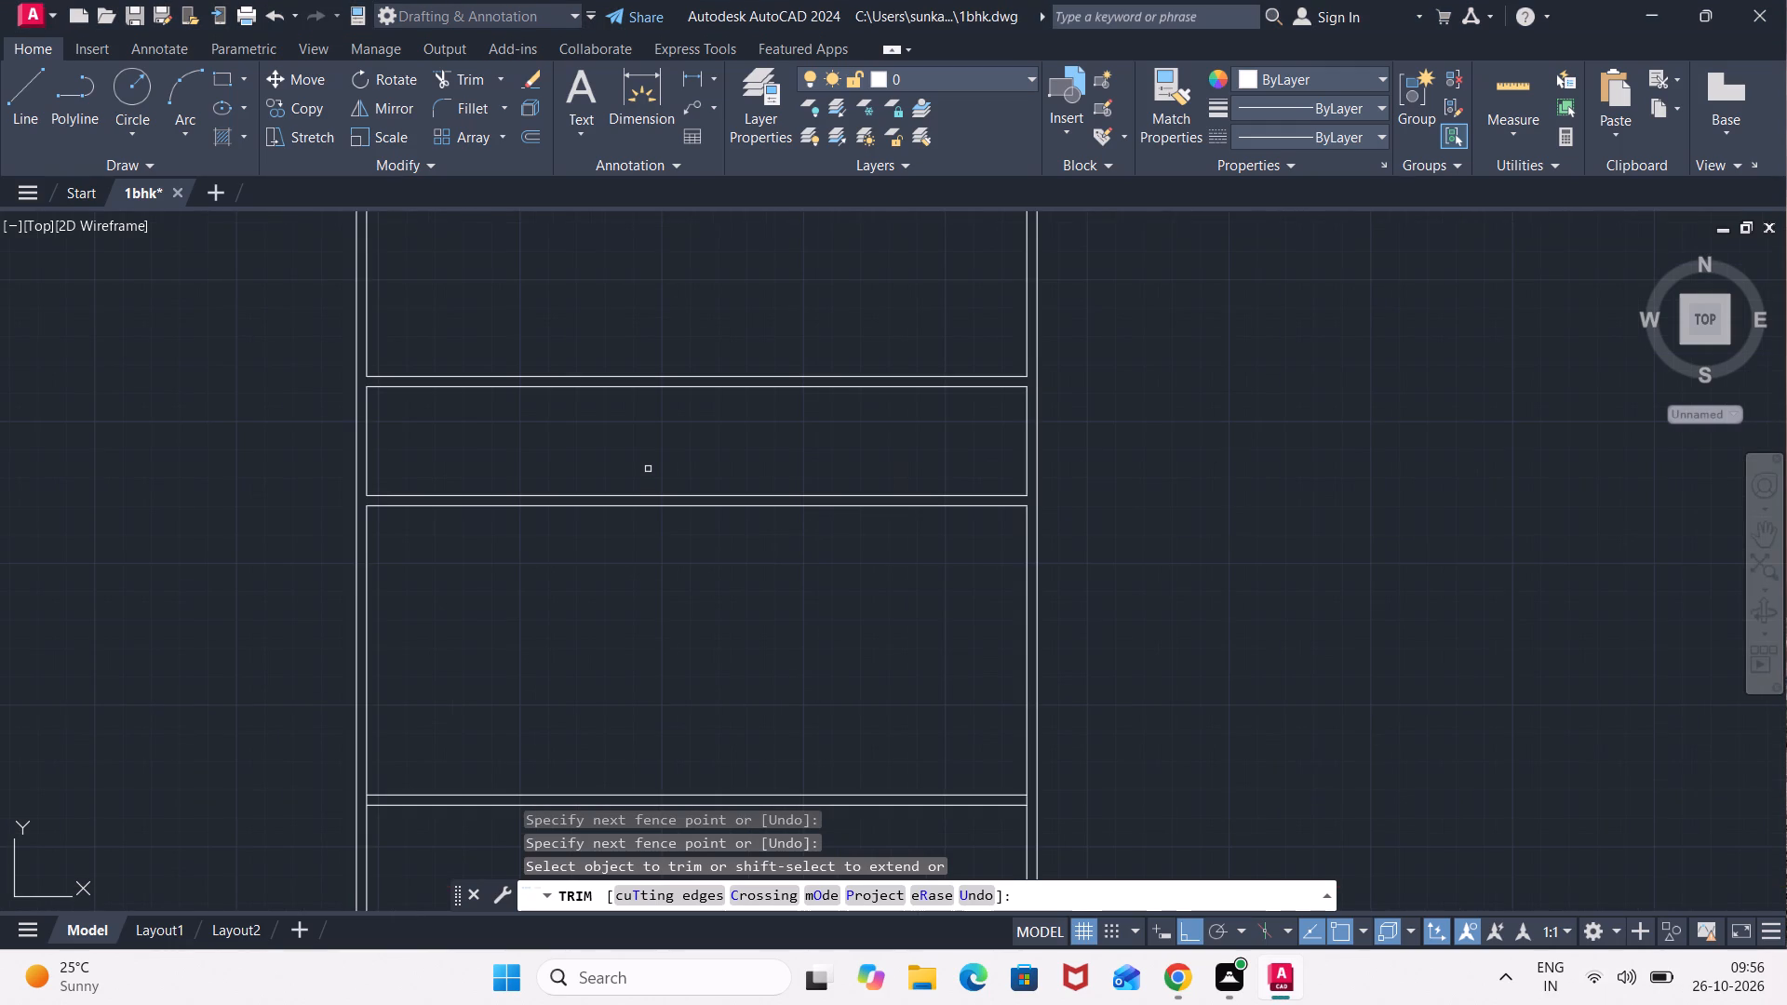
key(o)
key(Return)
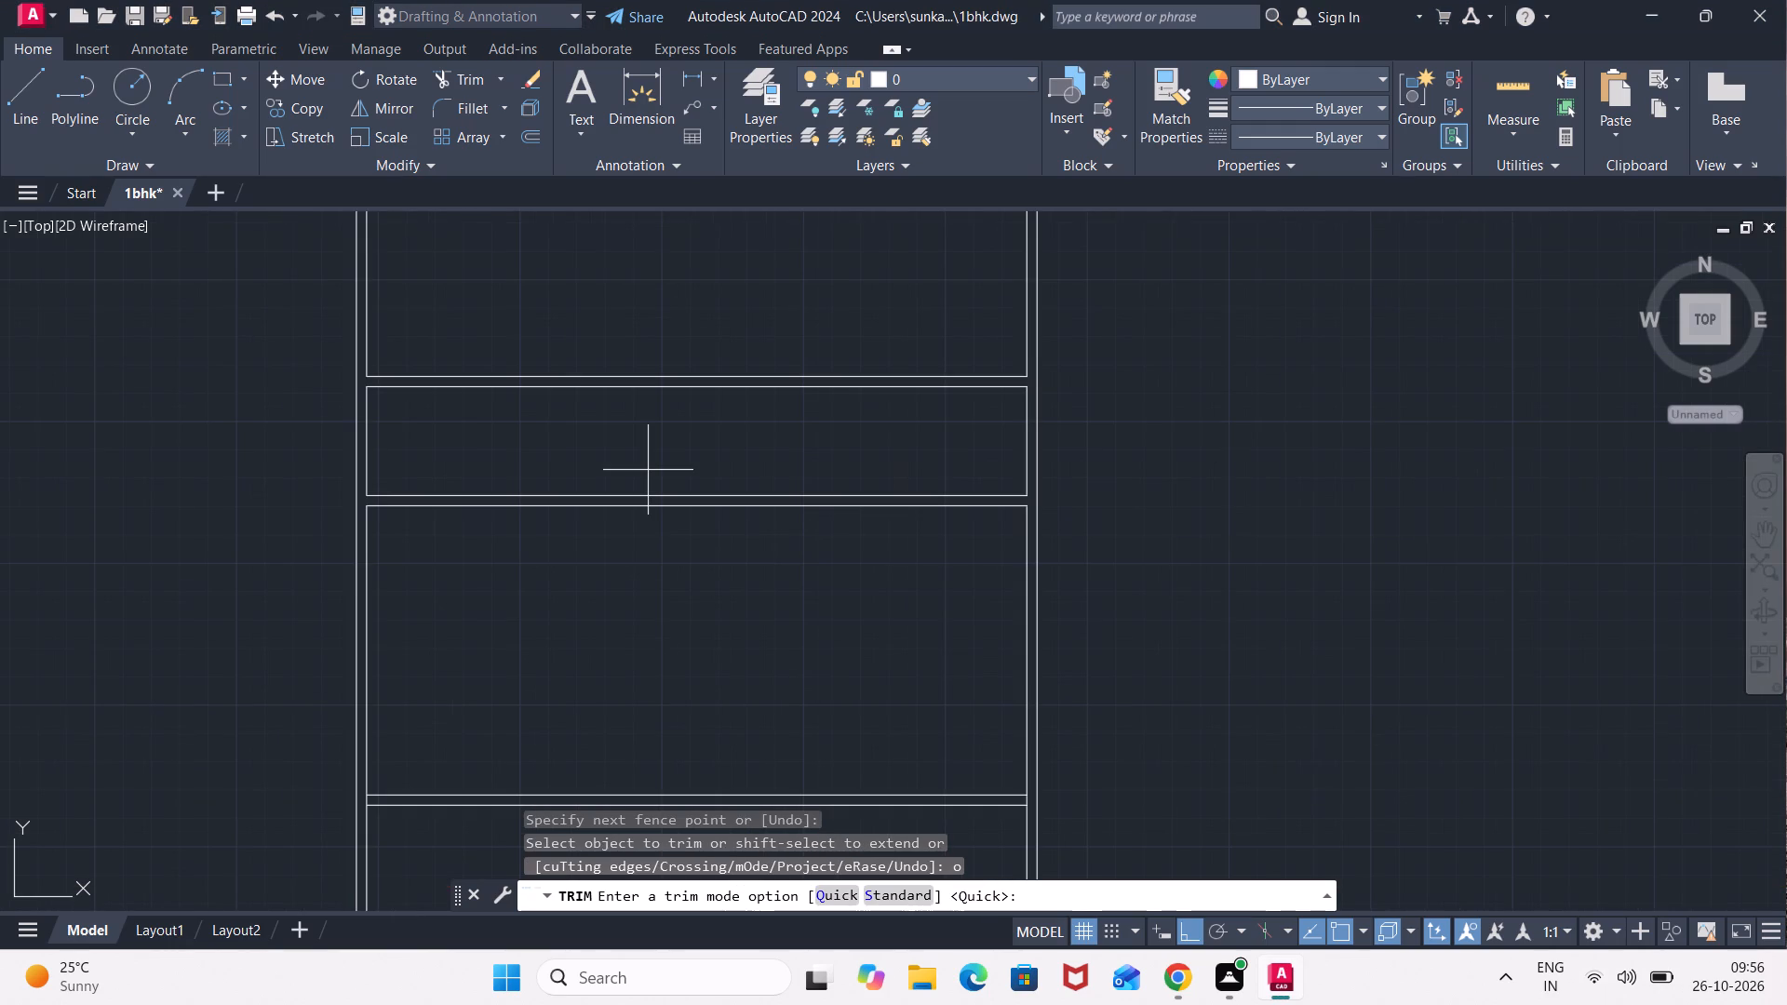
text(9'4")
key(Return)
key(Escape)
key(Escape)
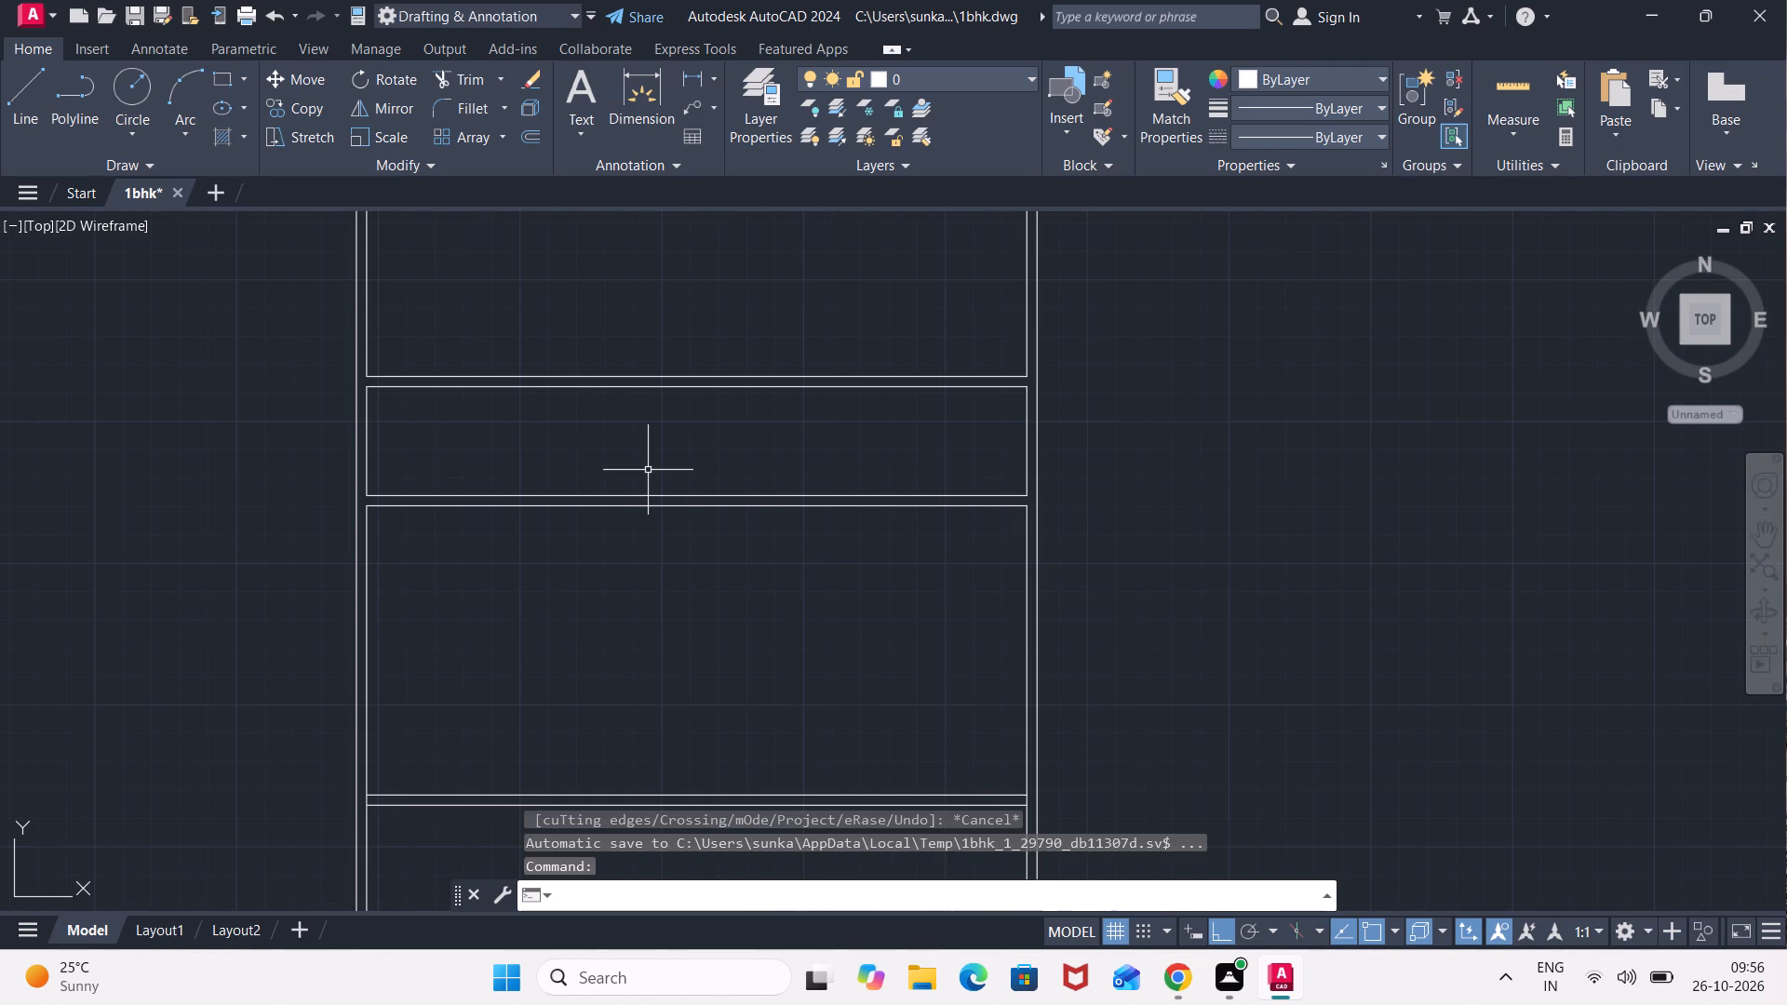
Offset the left inner wall line of the 4' strip 9'4" to the right.
key(o)
key(Return)
text(9'4")
key(Return)
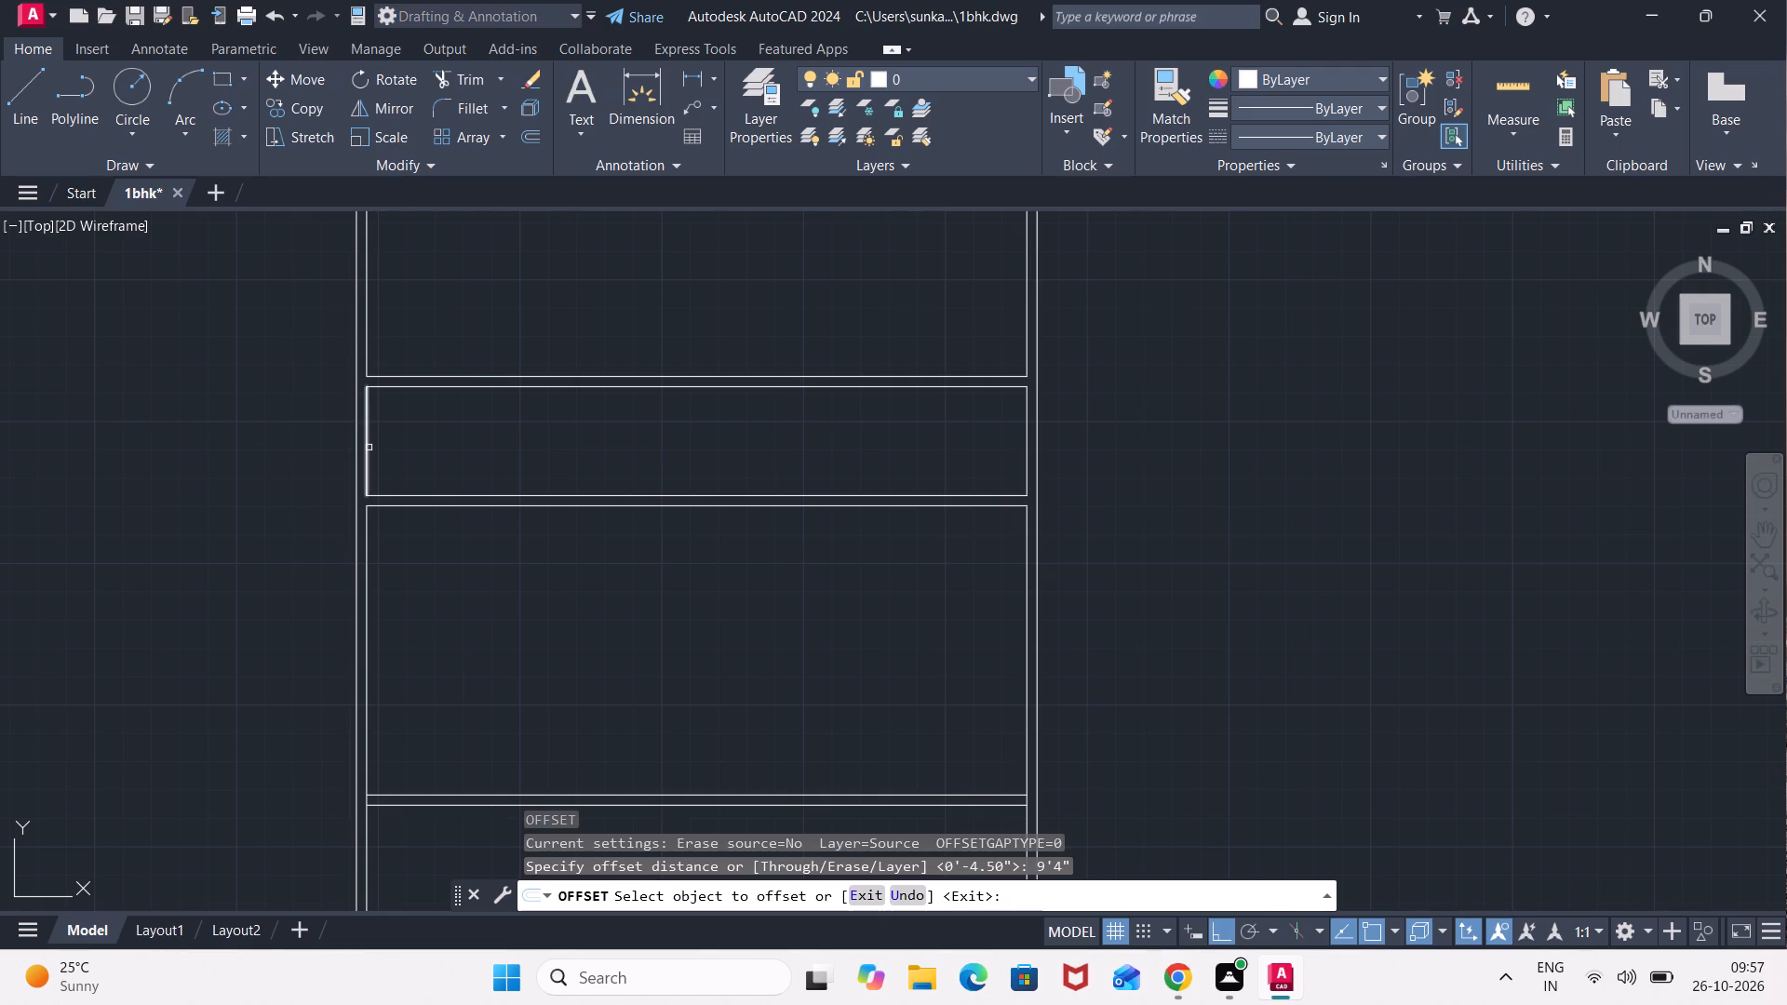
click(369, 448)
click(622, 449)
key(space)
Offset the vertical line inside the 4' strip 4.5" to the right to form a partition wall.
key(space)
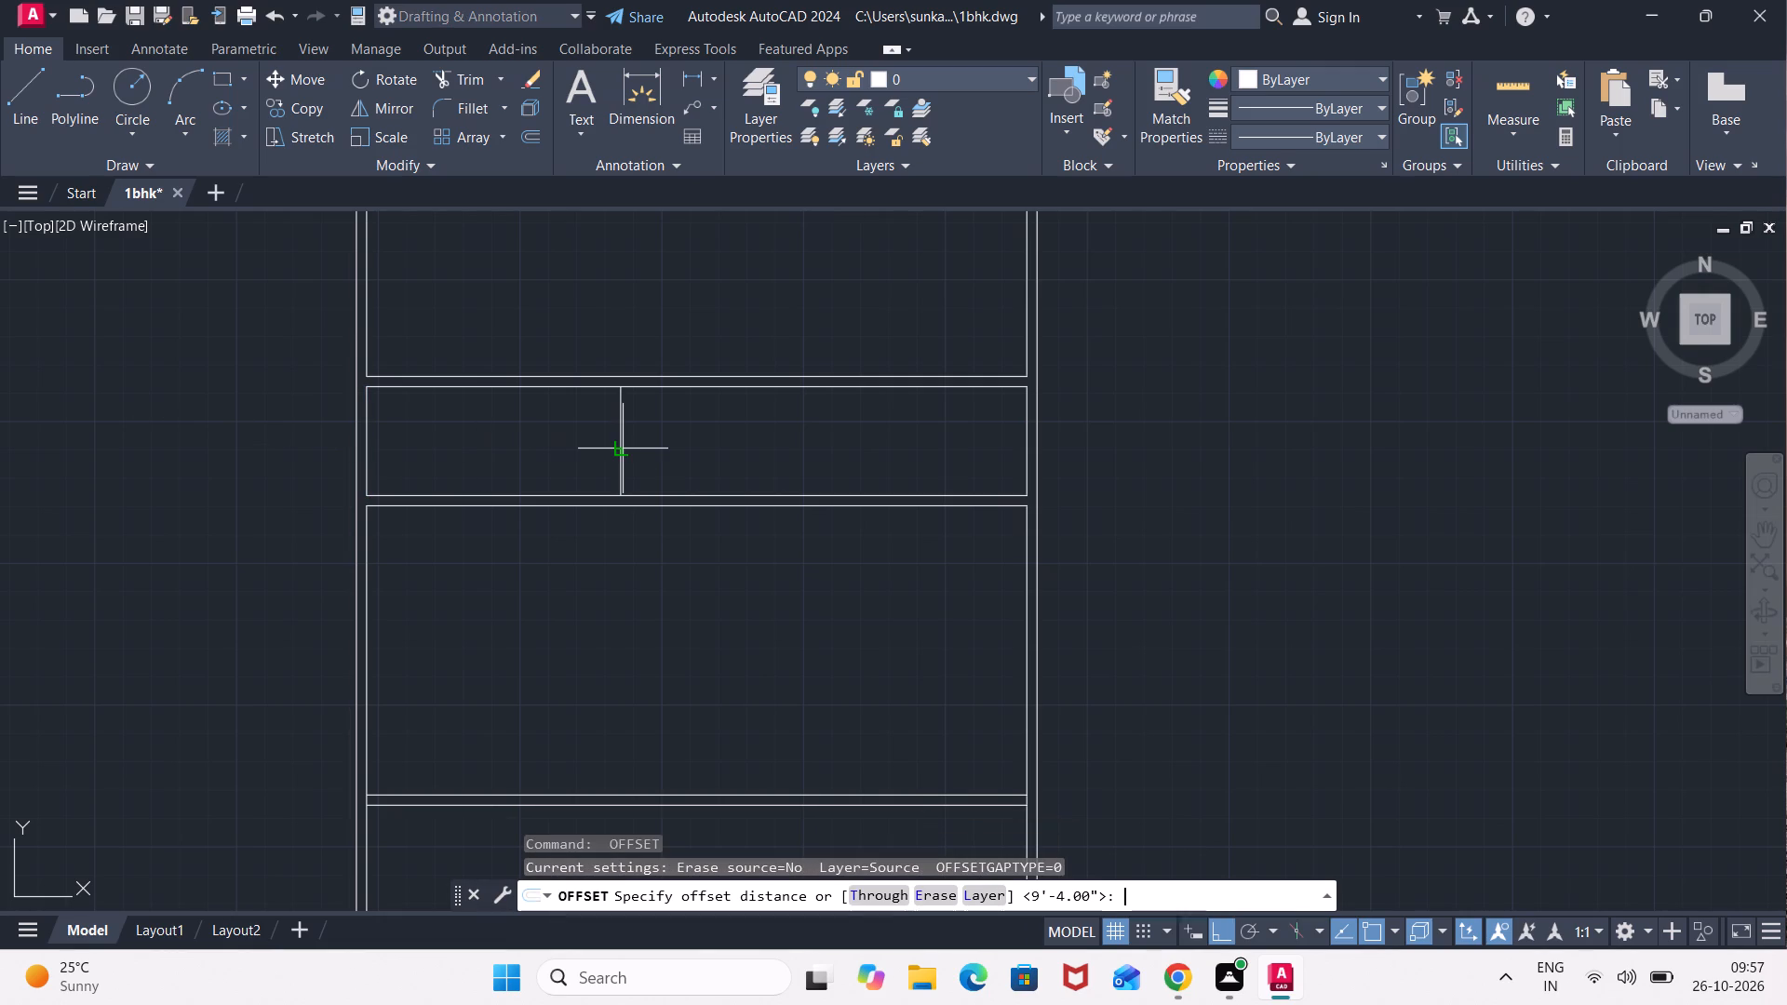
text(4.5")
key(Return)
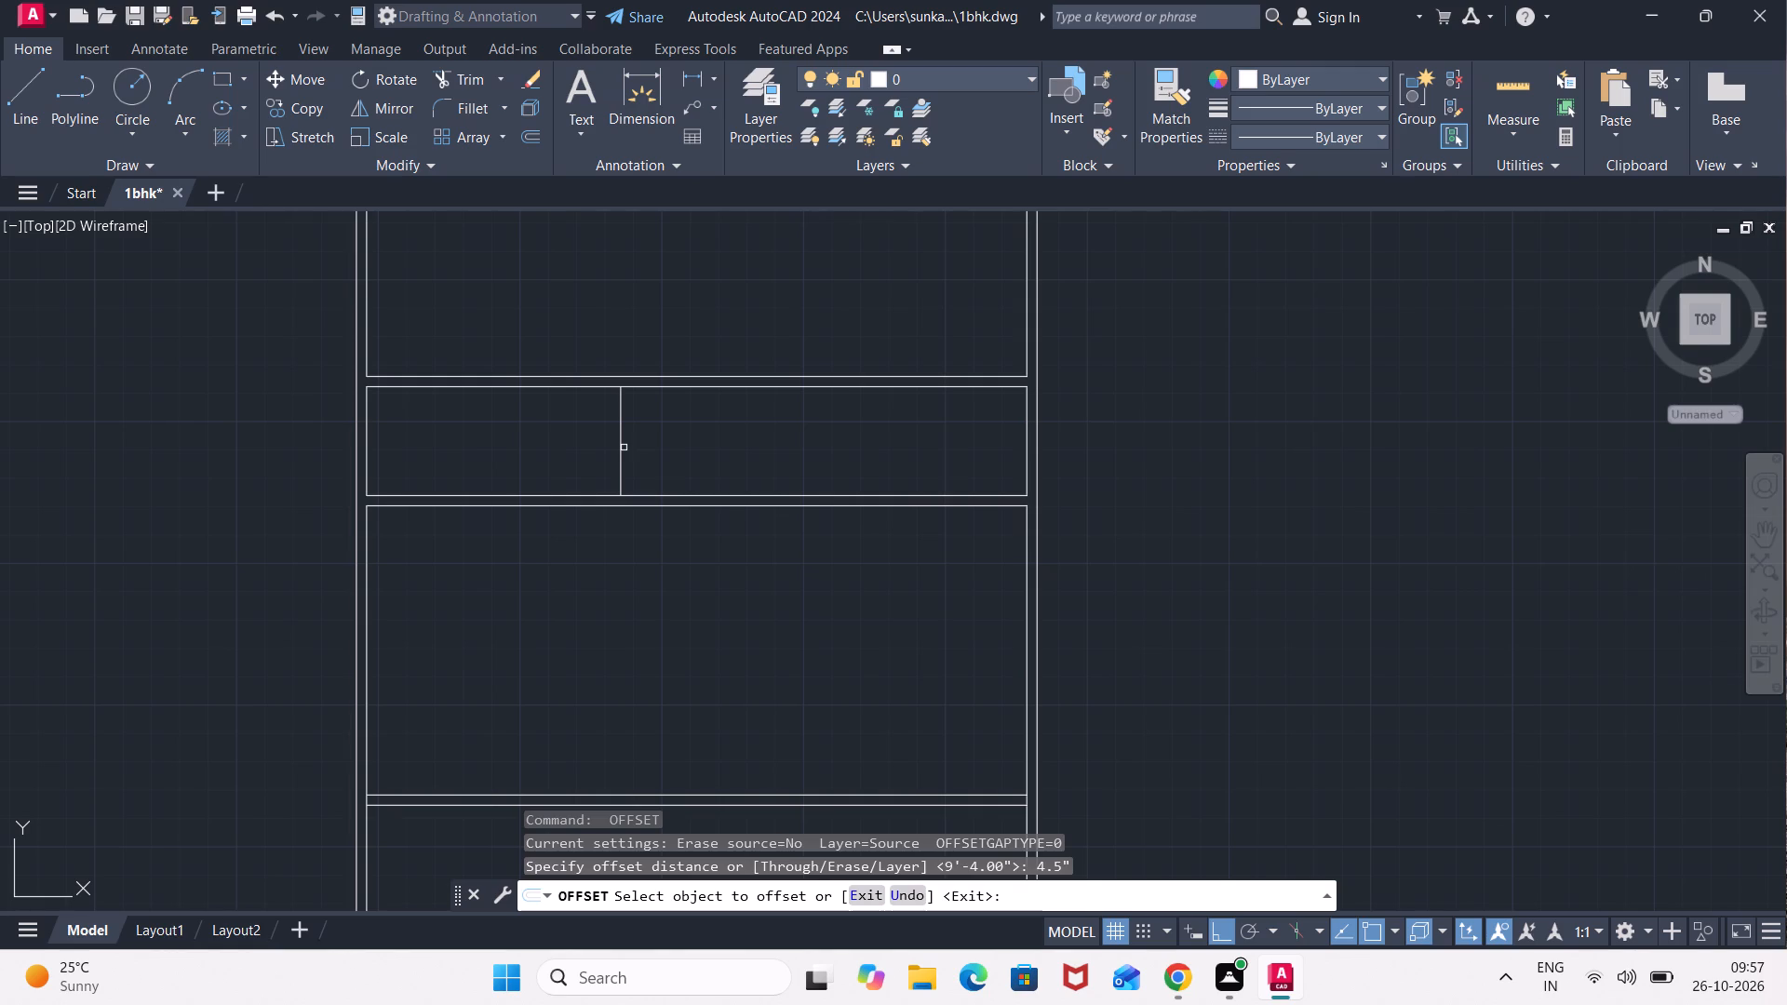
click(622, 459)
click(705, 462)
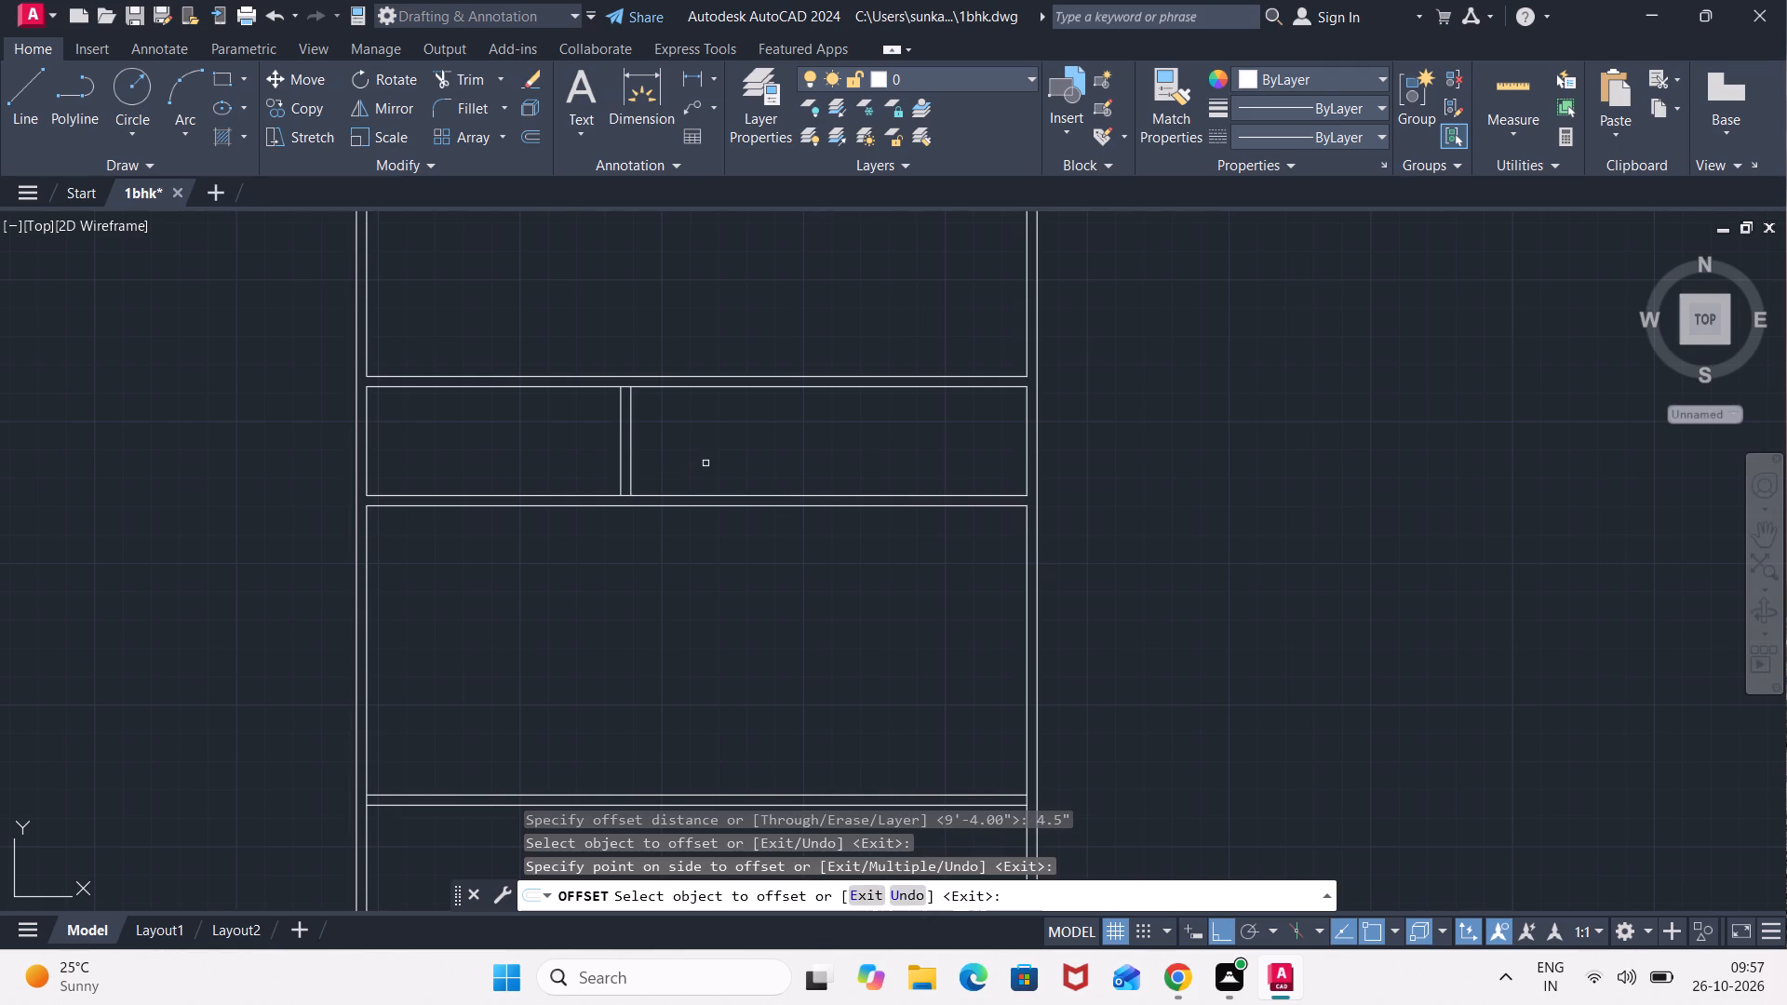
key(Escape)
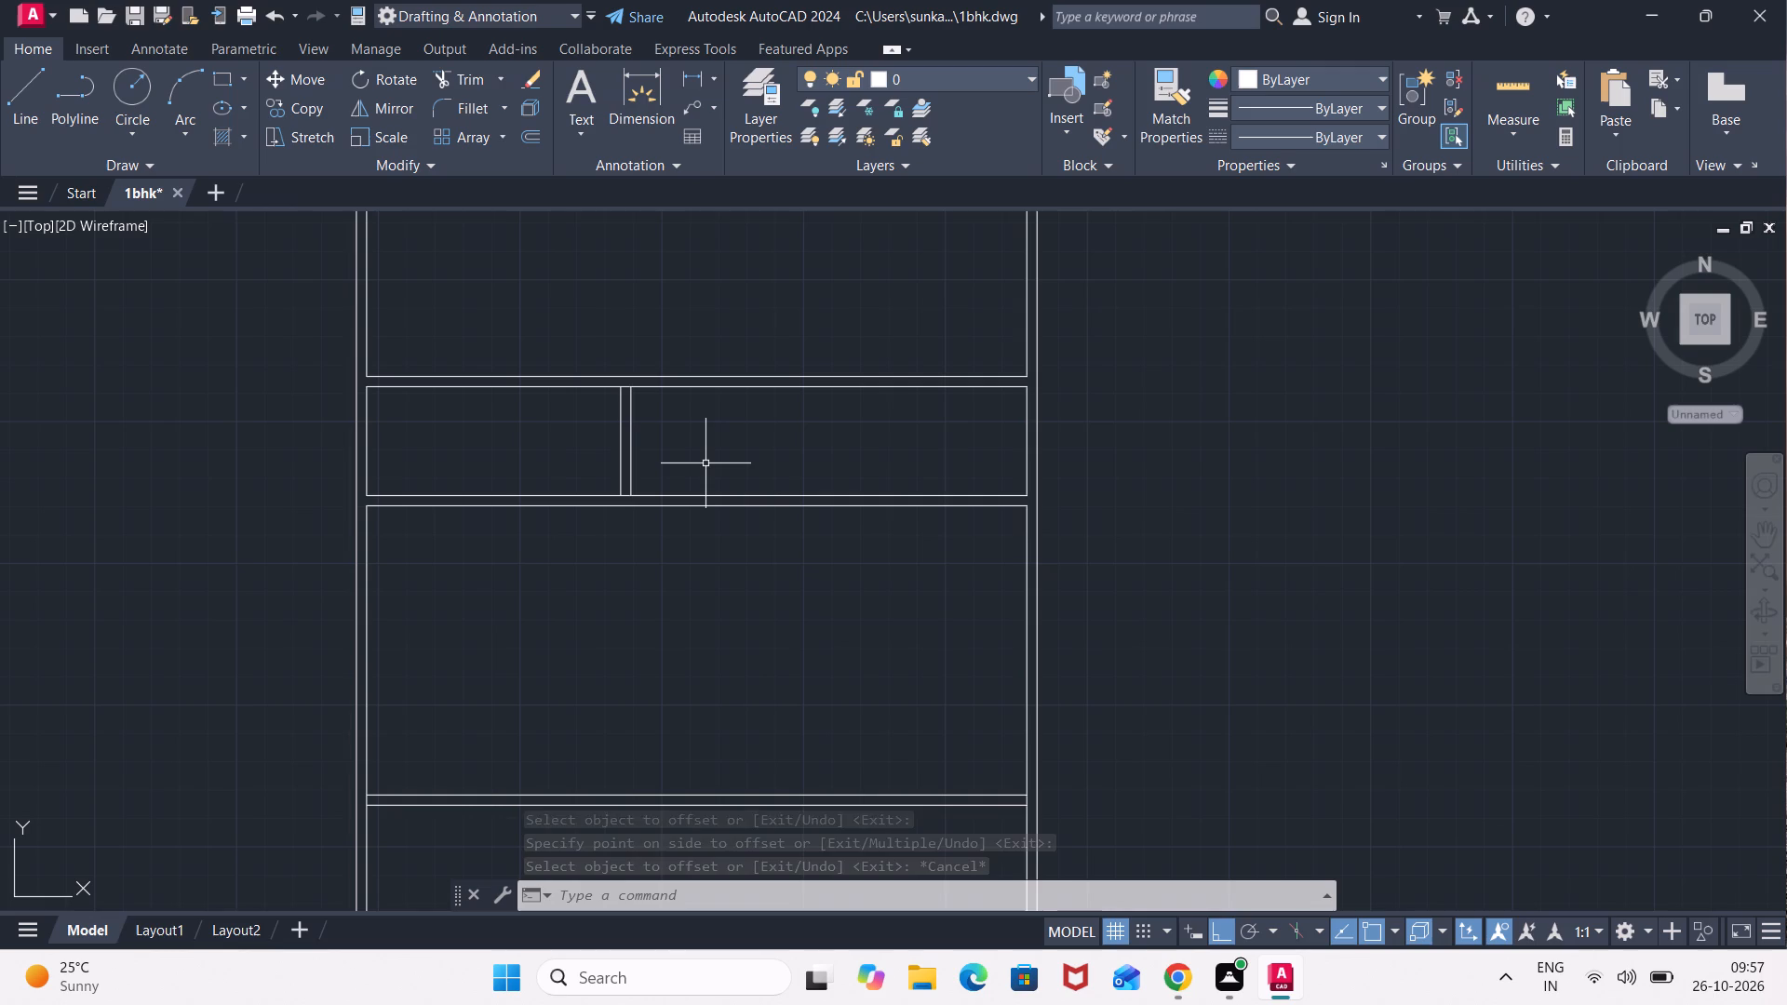
Offset the left inner wall line below the 4' strip 9'4" to the right.
scroll(705, 463, down, 1)
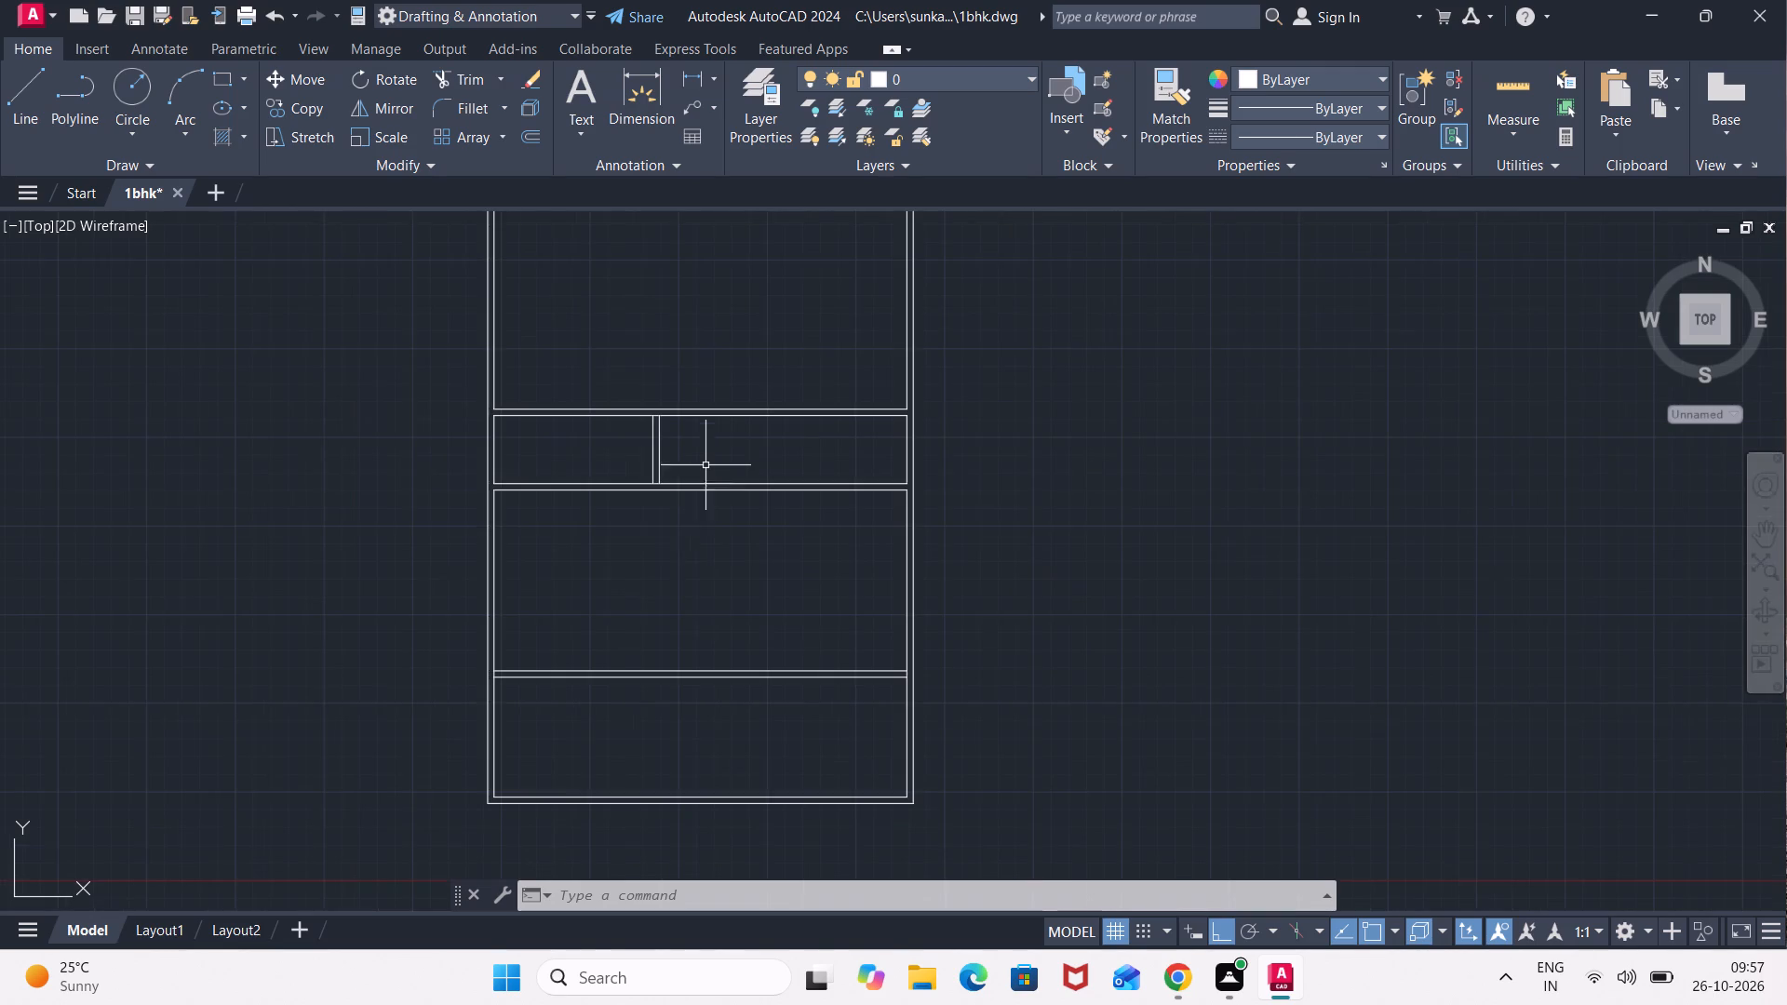
middle_drag(665, 559, 629, 438)
scroll(575, 463, up, 1)
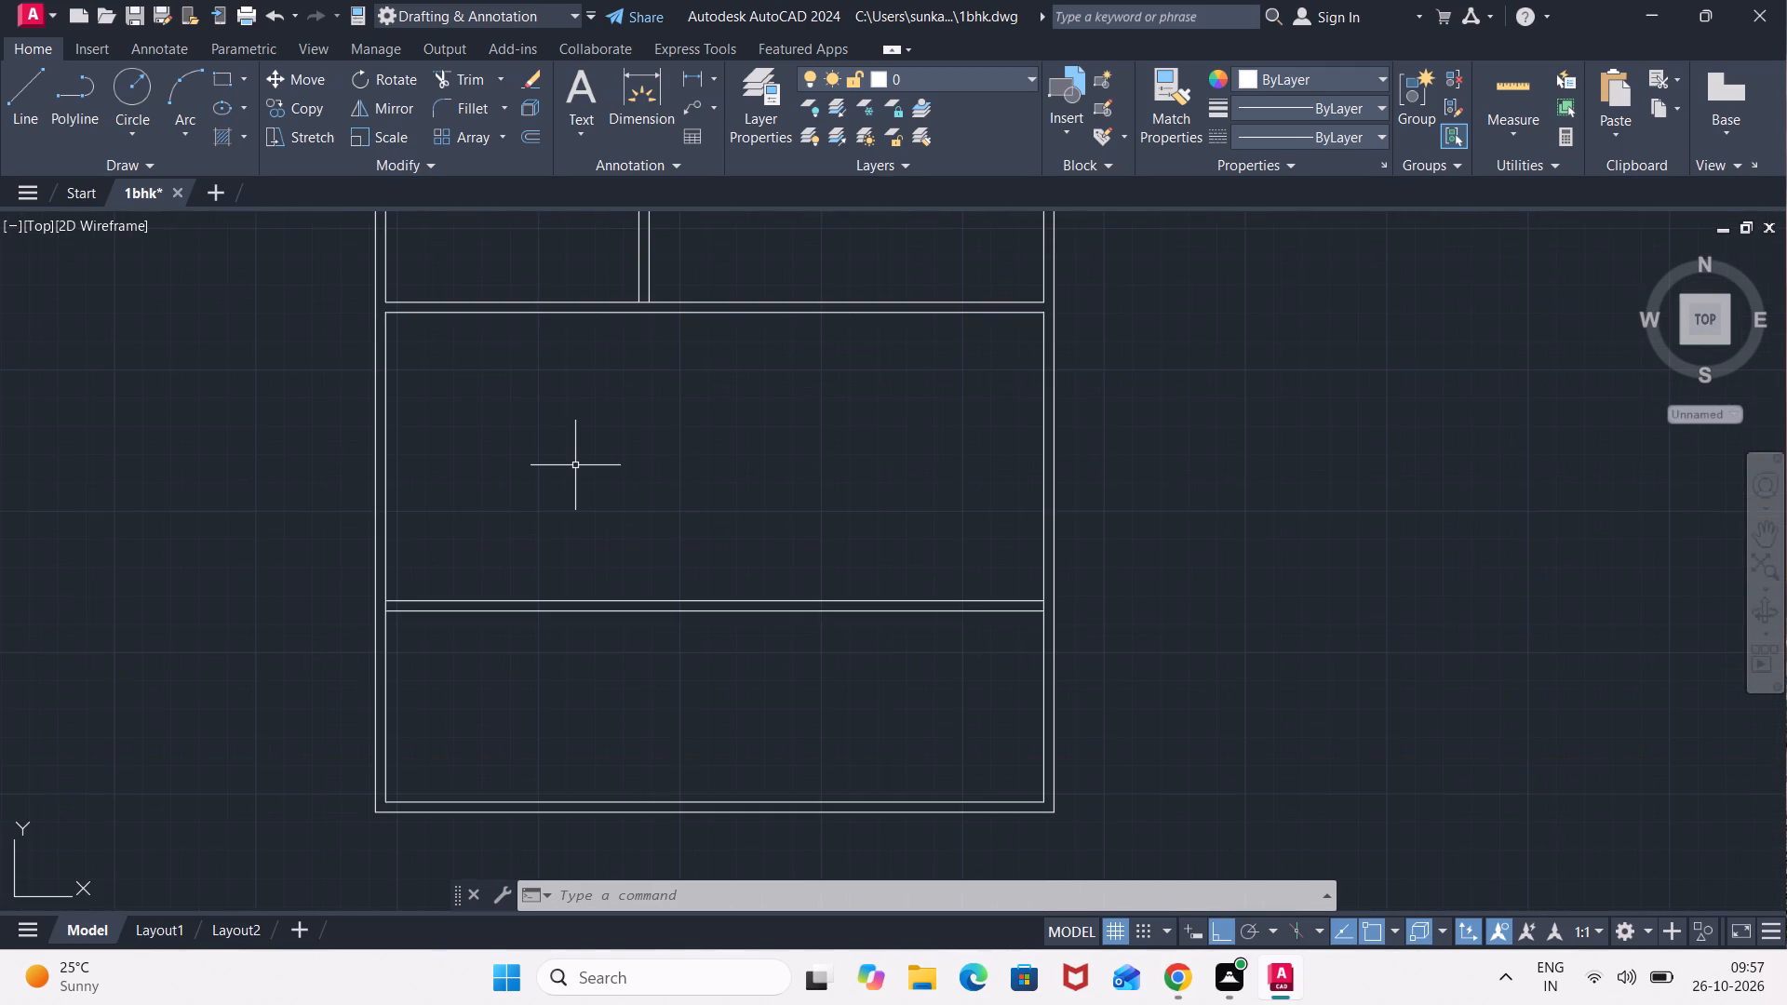
key(o)
key(Return)
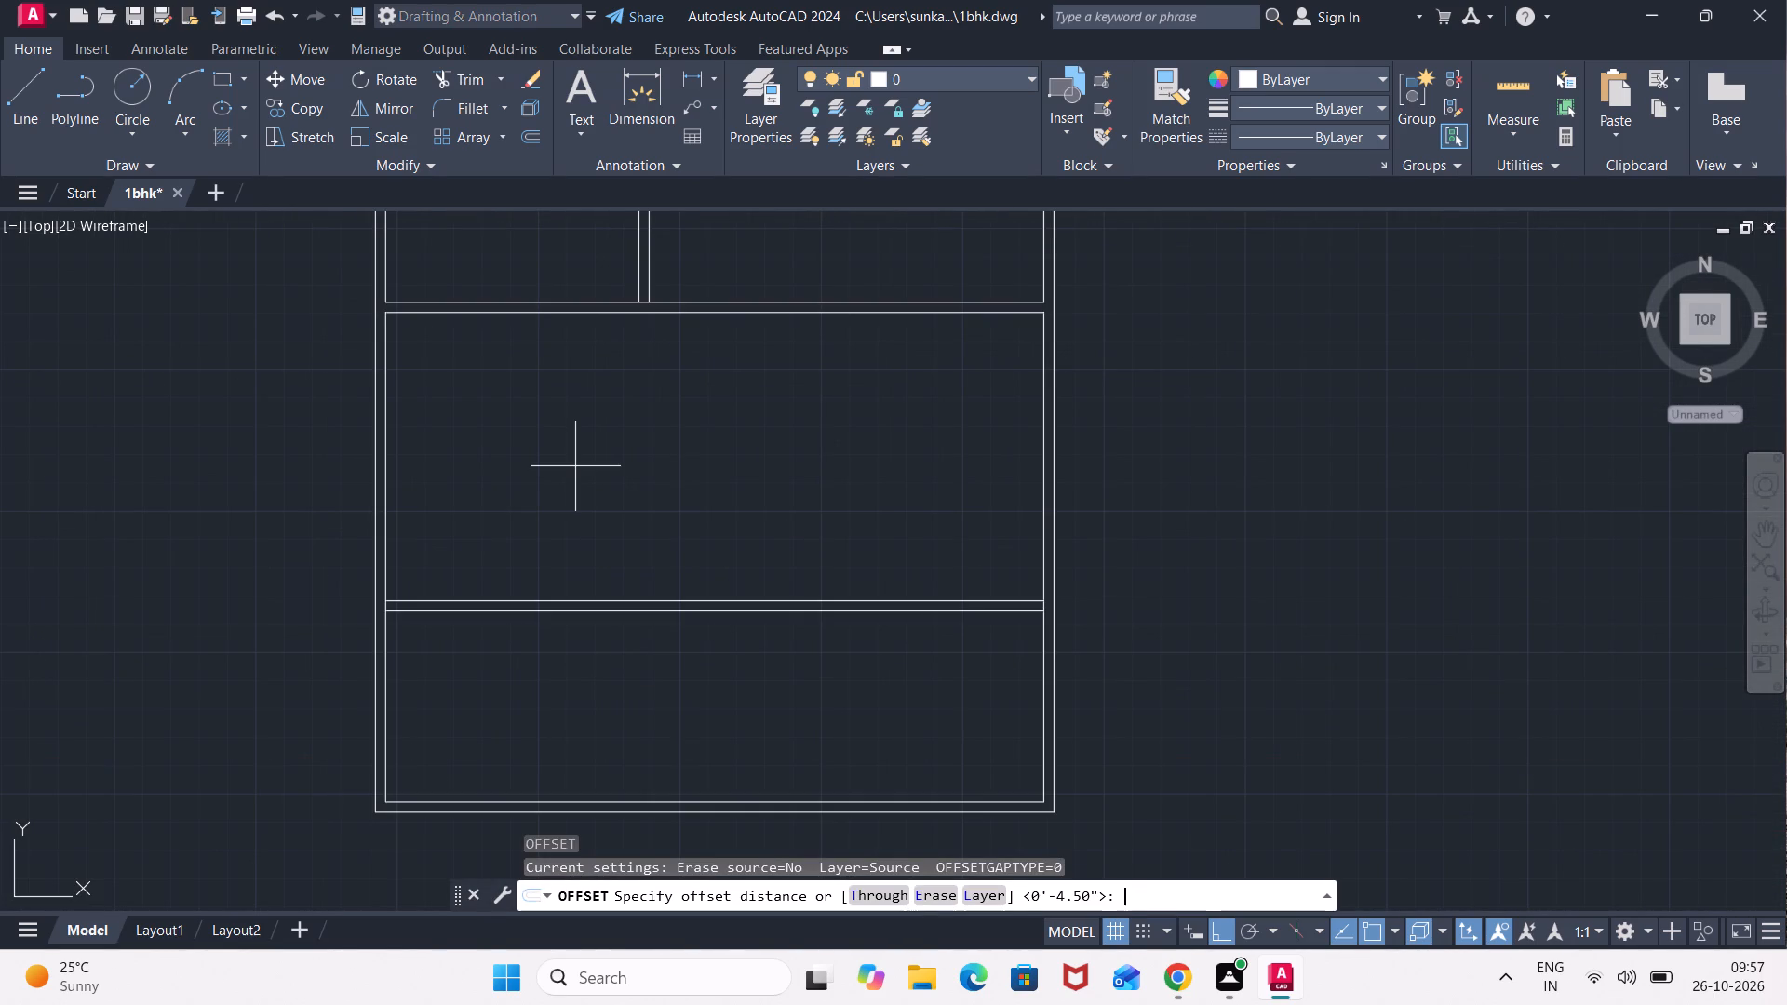
text(9'4")
key(Return)
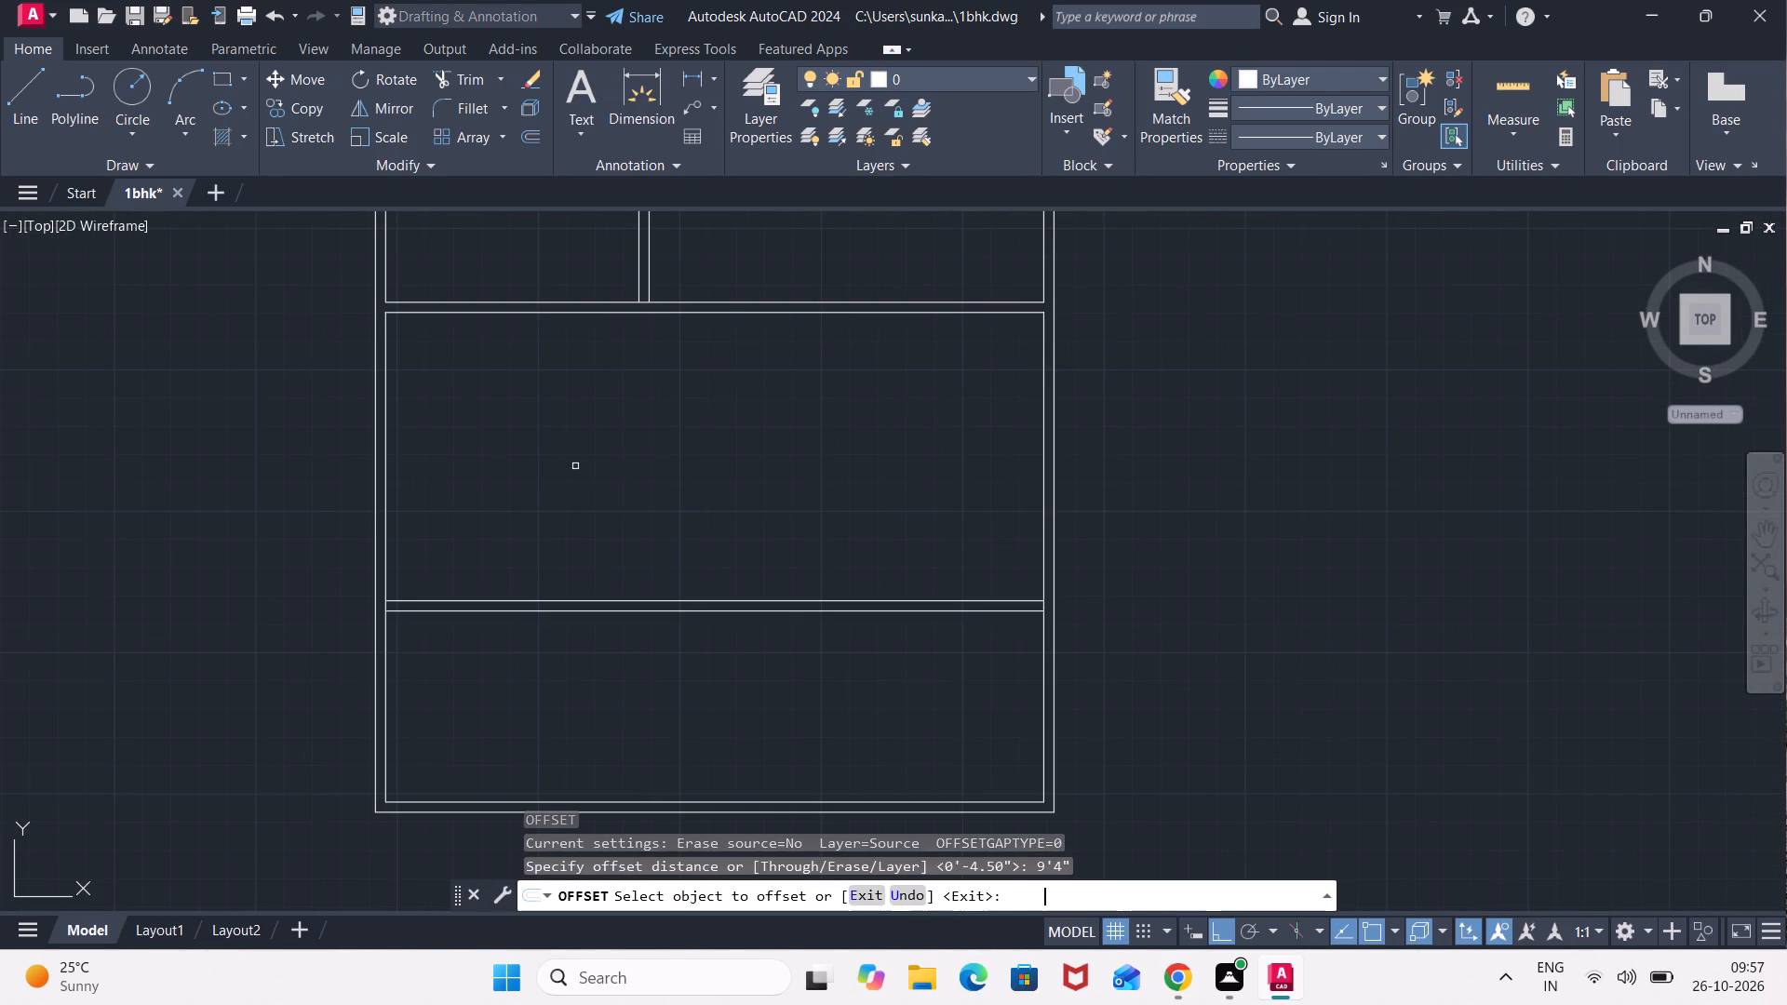
click(388, 563)
click(646, 551)
key(space)
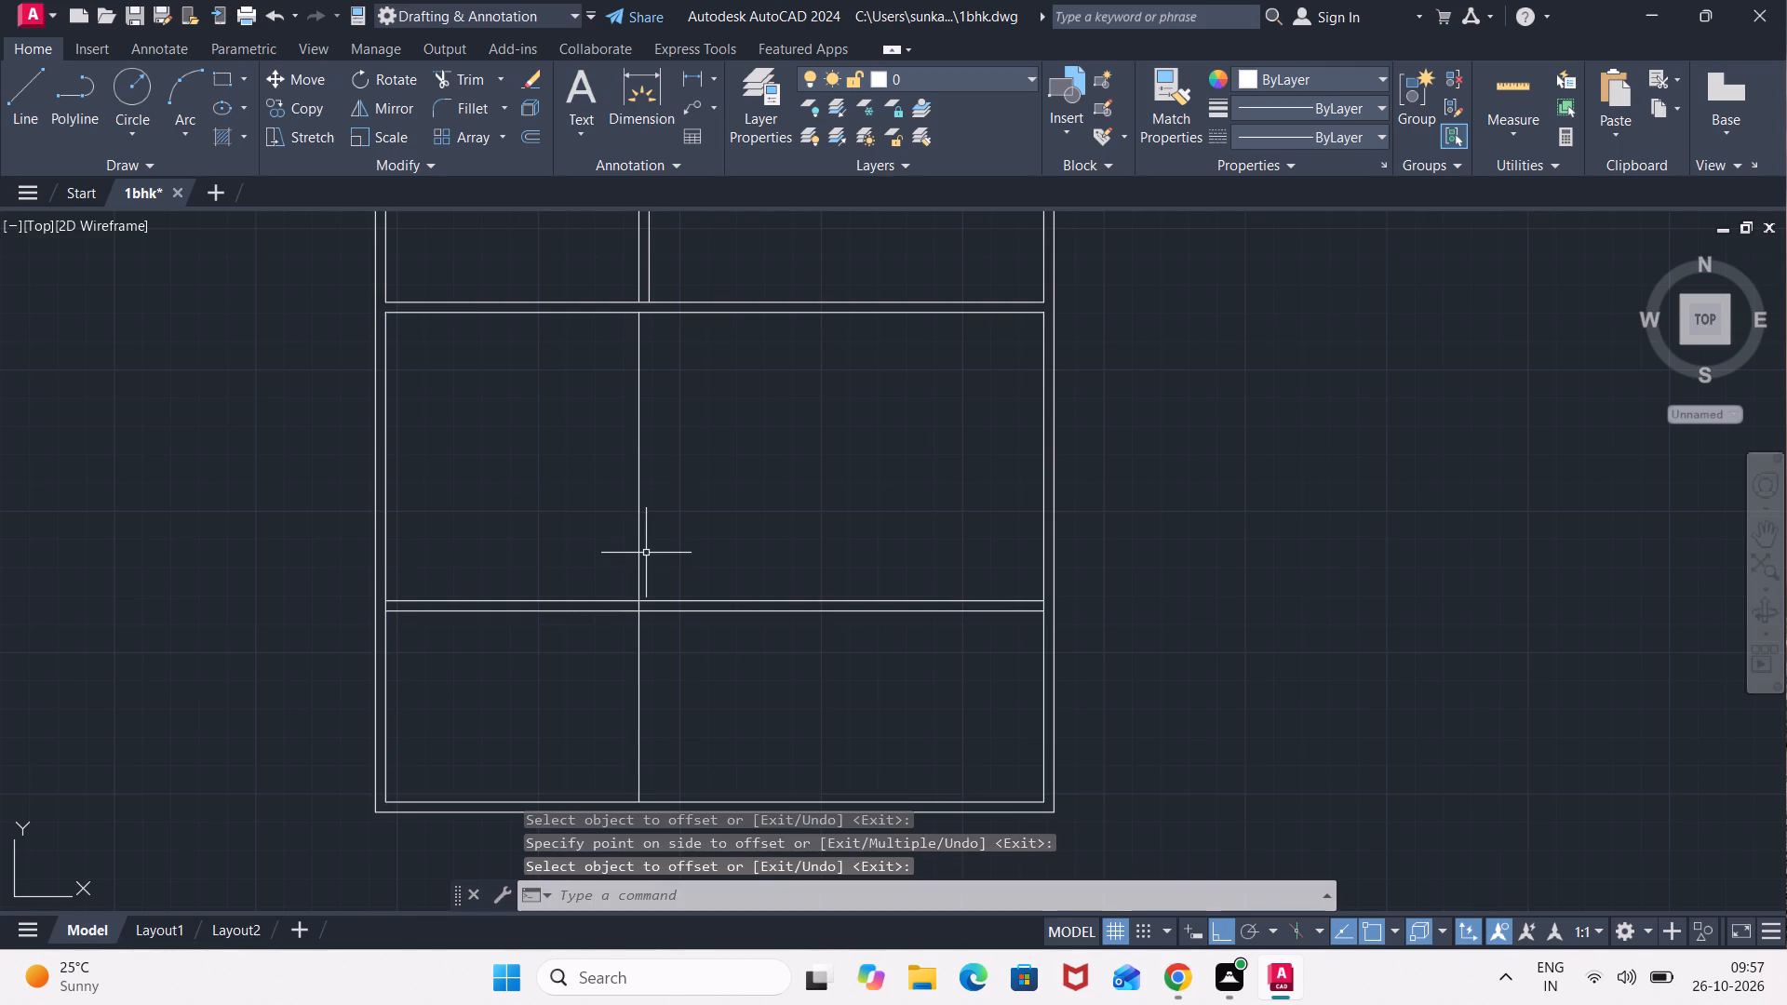
Offset the new vertical line below the 4' strip 4.5" to the right to form a partition wall.
key(space)
text(4.5")
key(Return)
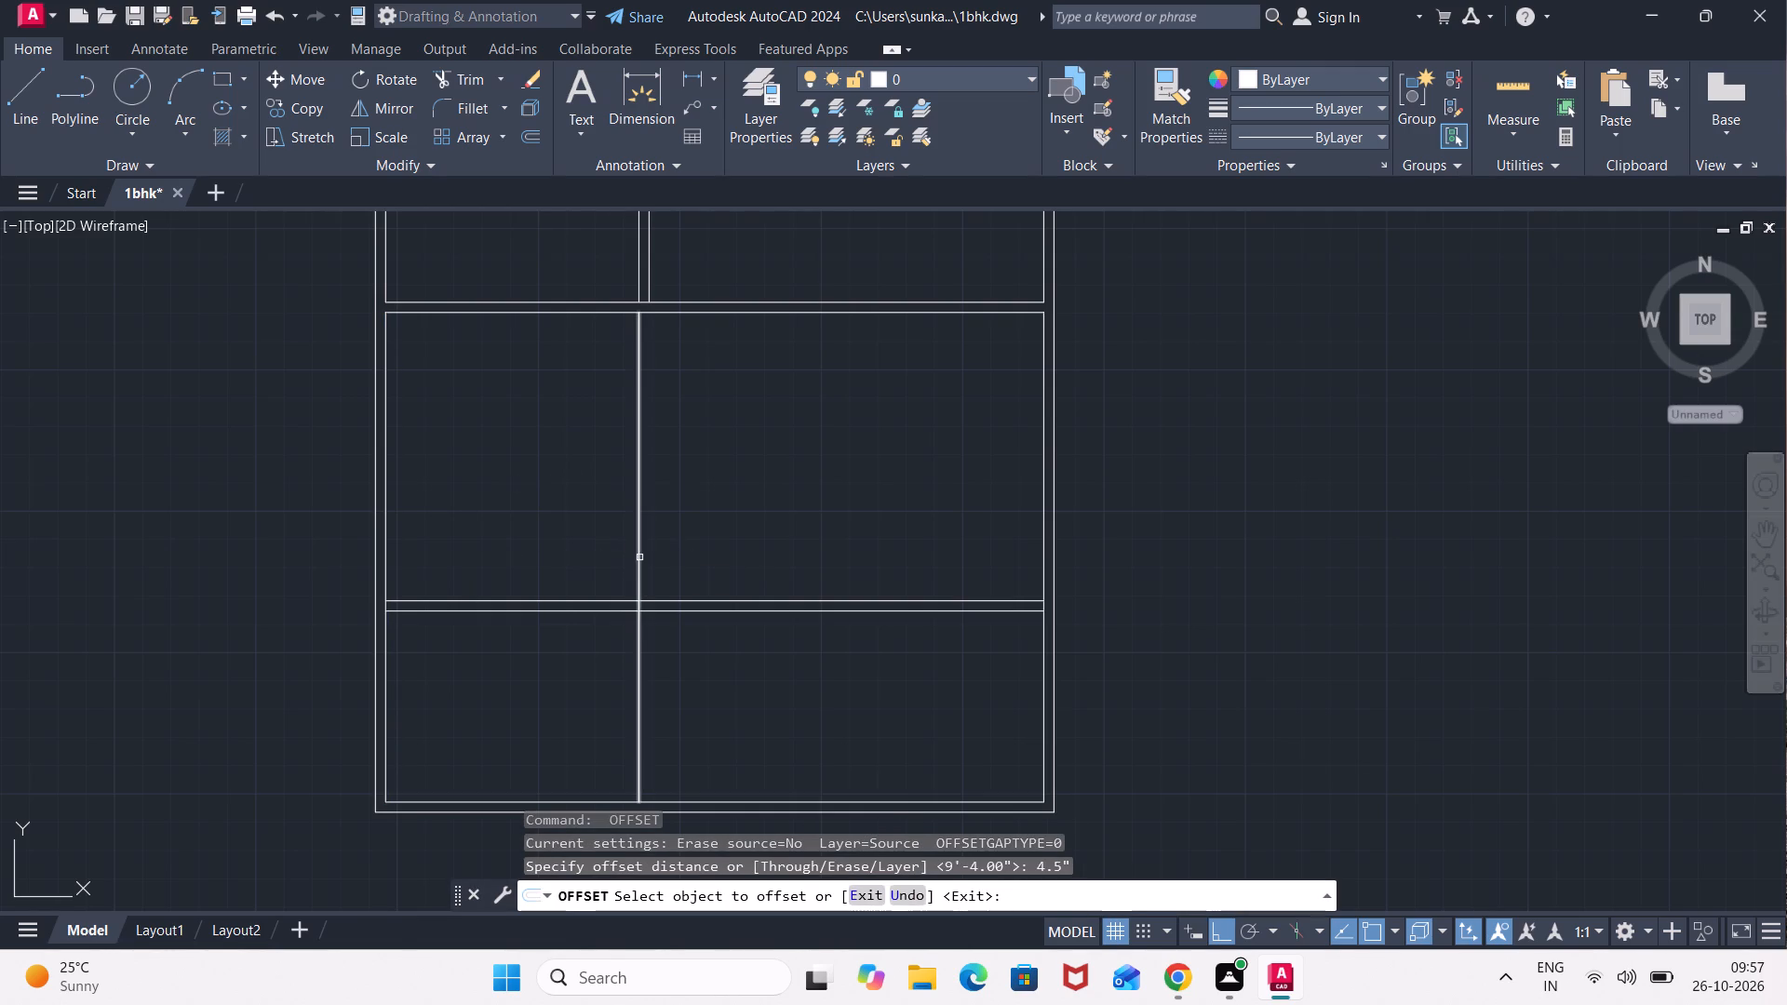
click(639, 557)
click(701, 559)
key(Escape)
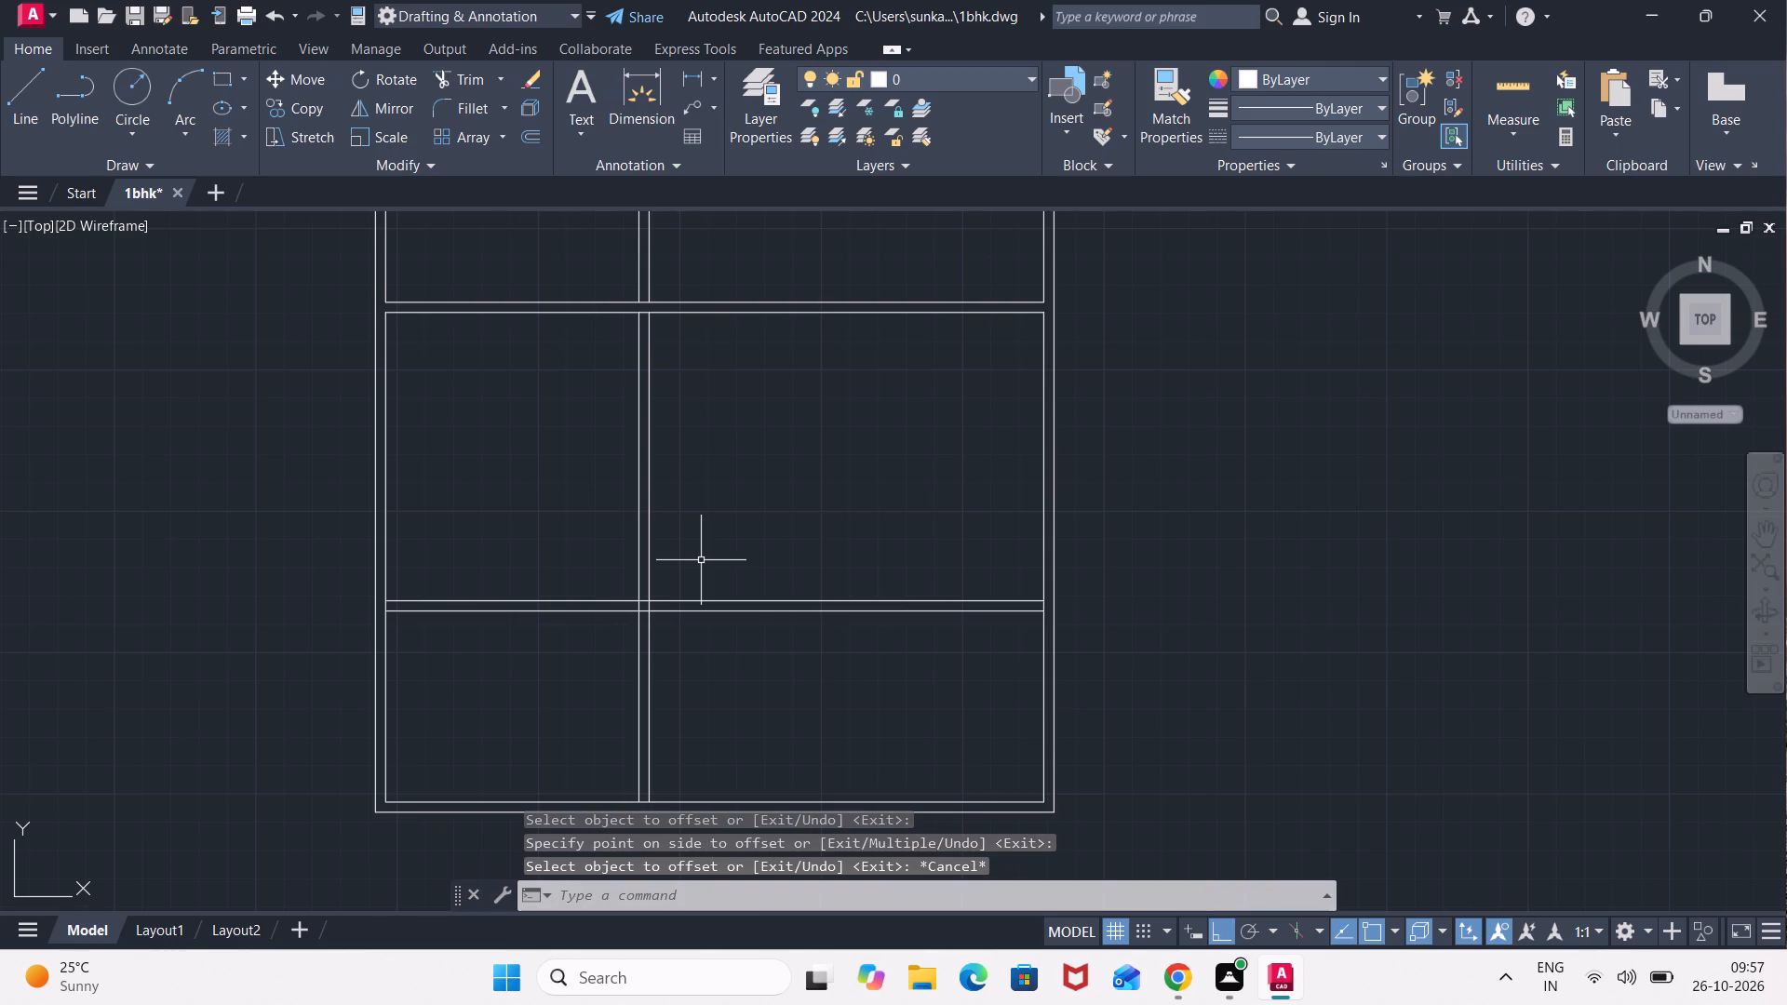
Trim away the fourth horizontal wall left of the lower partition, plus the partition's right line between that wall's two lines.
text(tr)
key(Return)
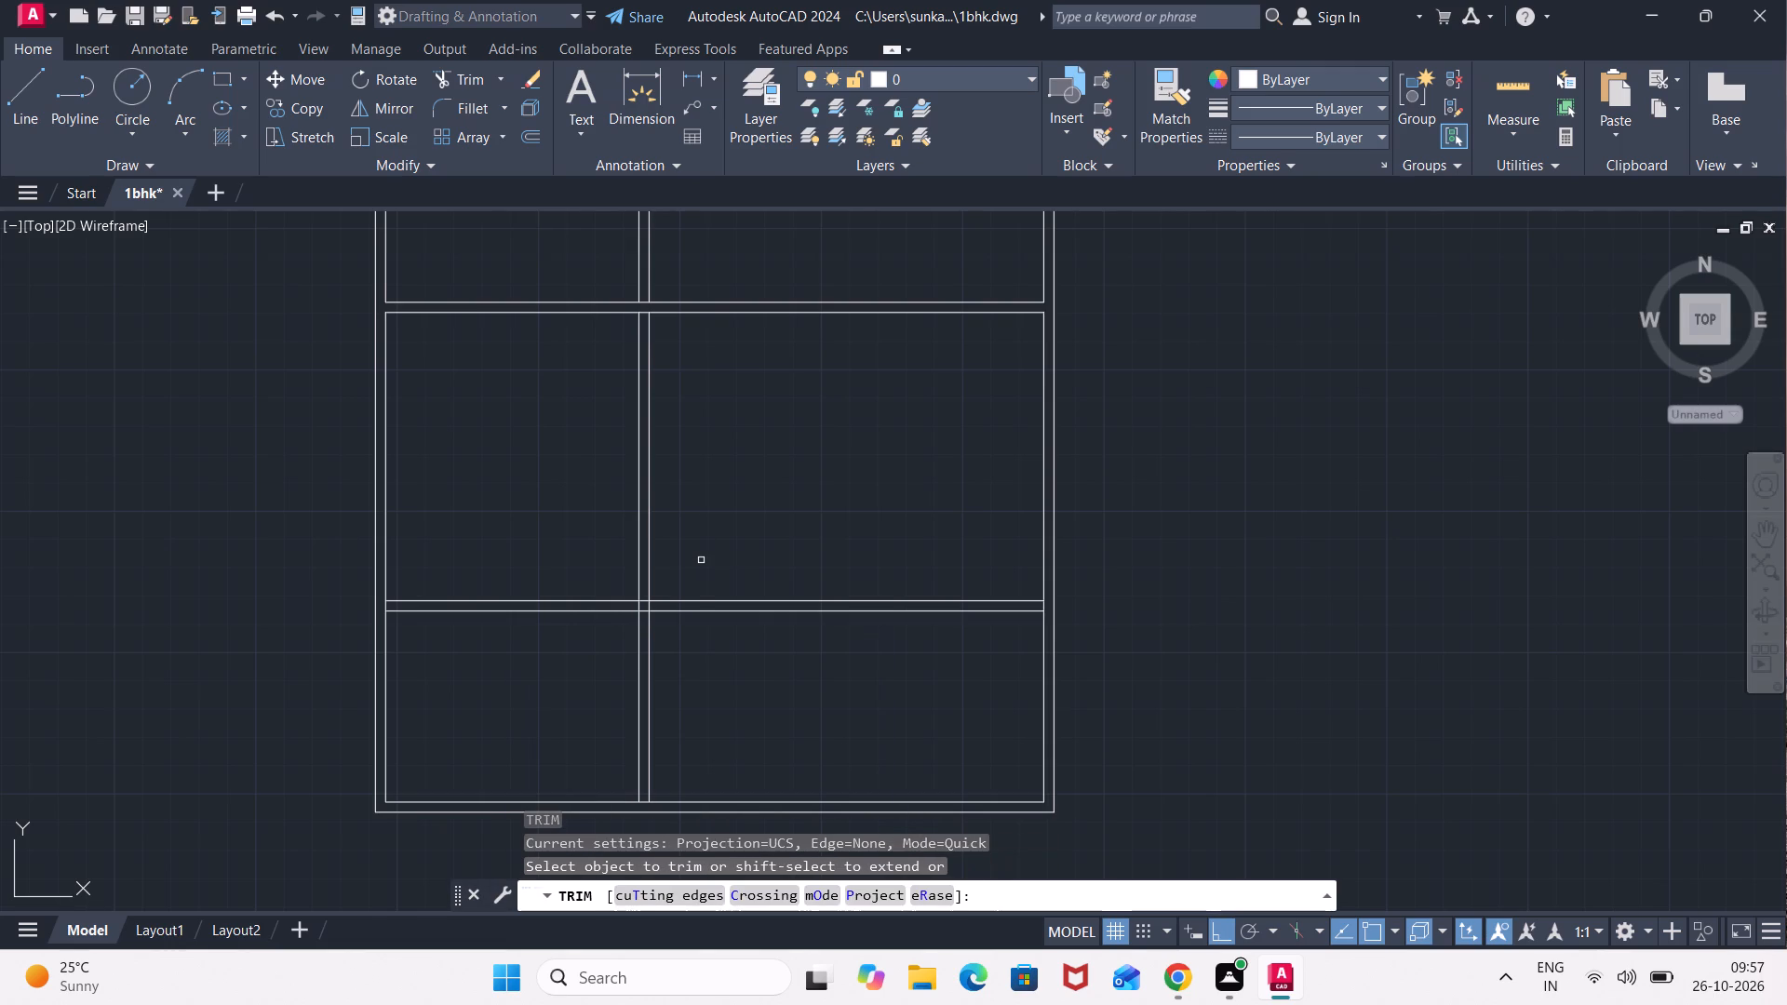
drag(538, 648, 522, 639)
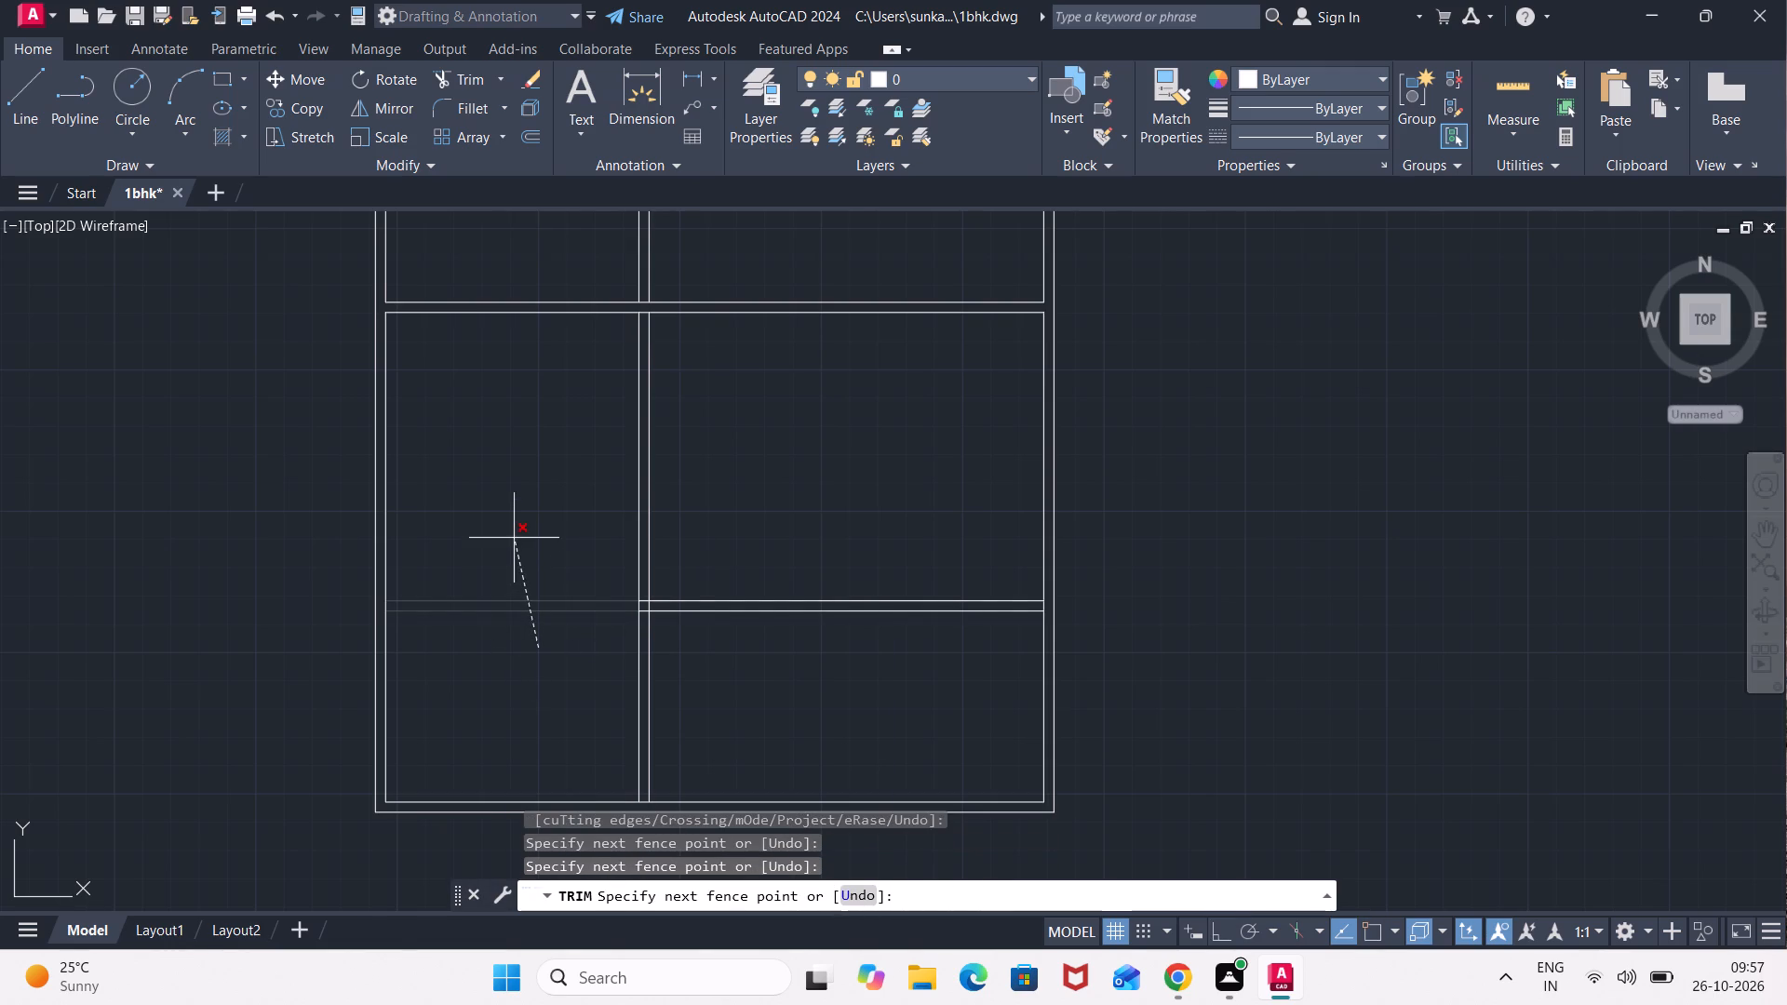
click(514, 536)
scroll(651, 596, up, 3)
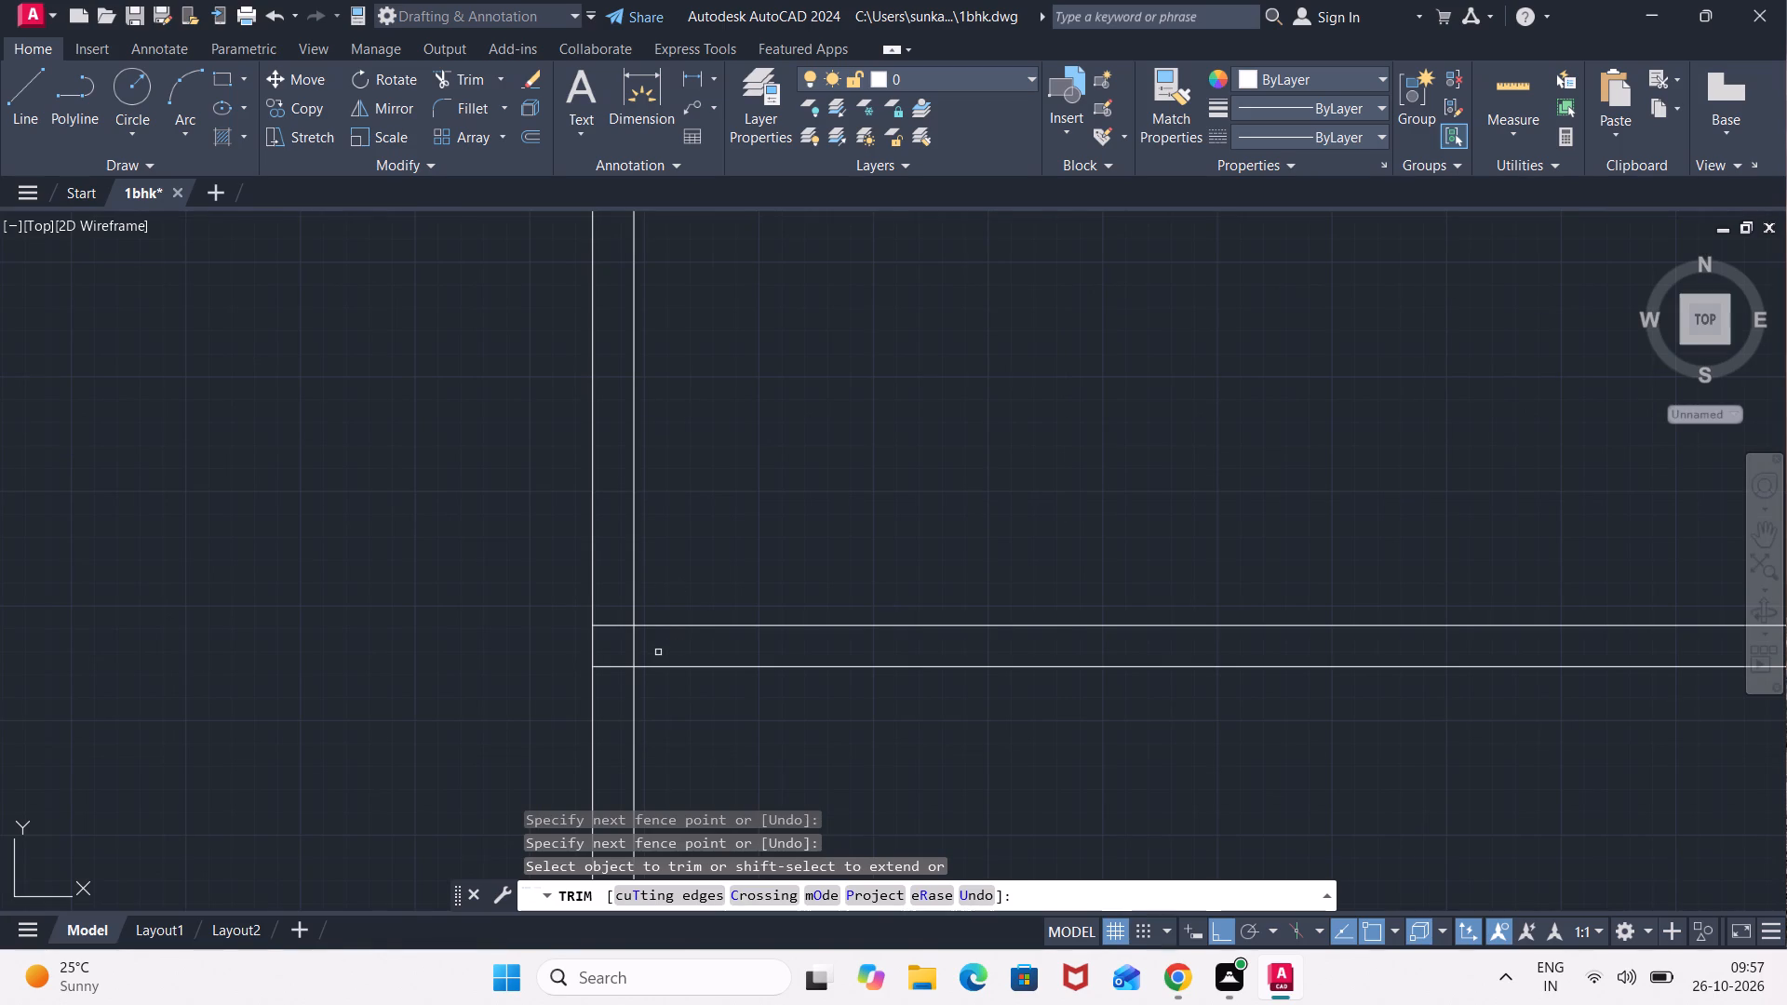
click(658, 652)
click(615, 650)
scroll(734, 538, down, 1)
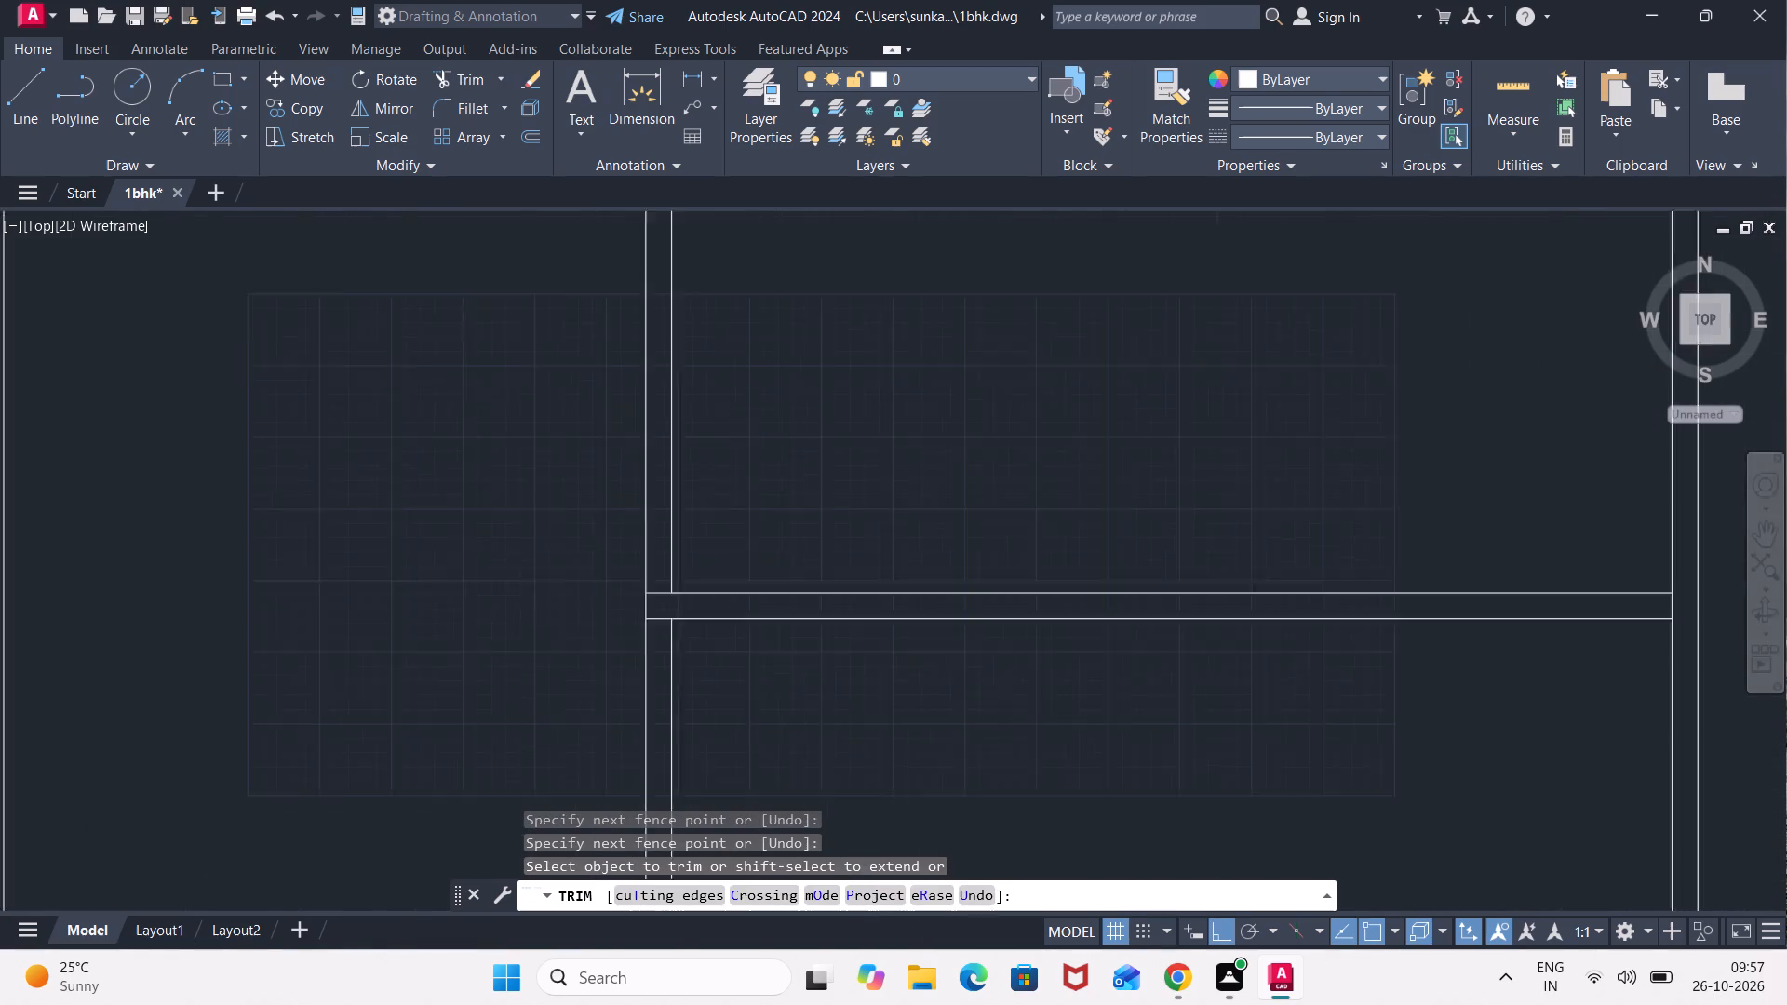
scroll(734, 538, down, 2)
middle_drag(780, 470, 711, 684)
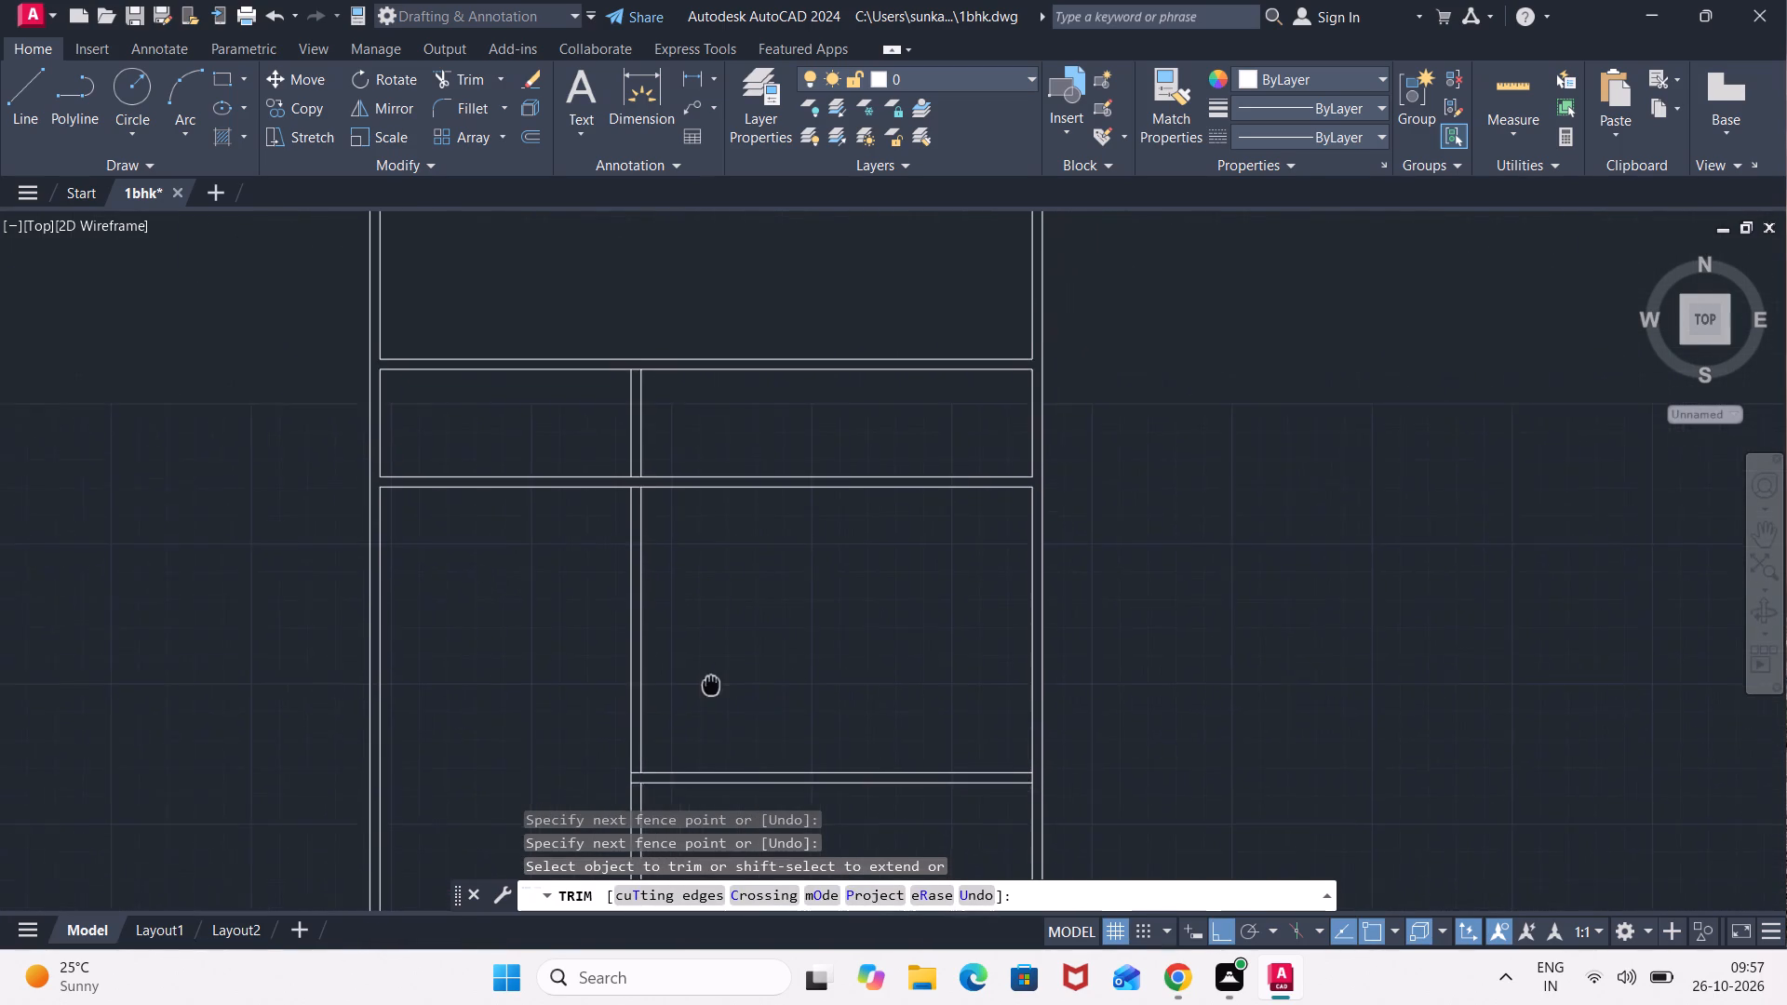
middle_drag(711, 684, 699, 725)
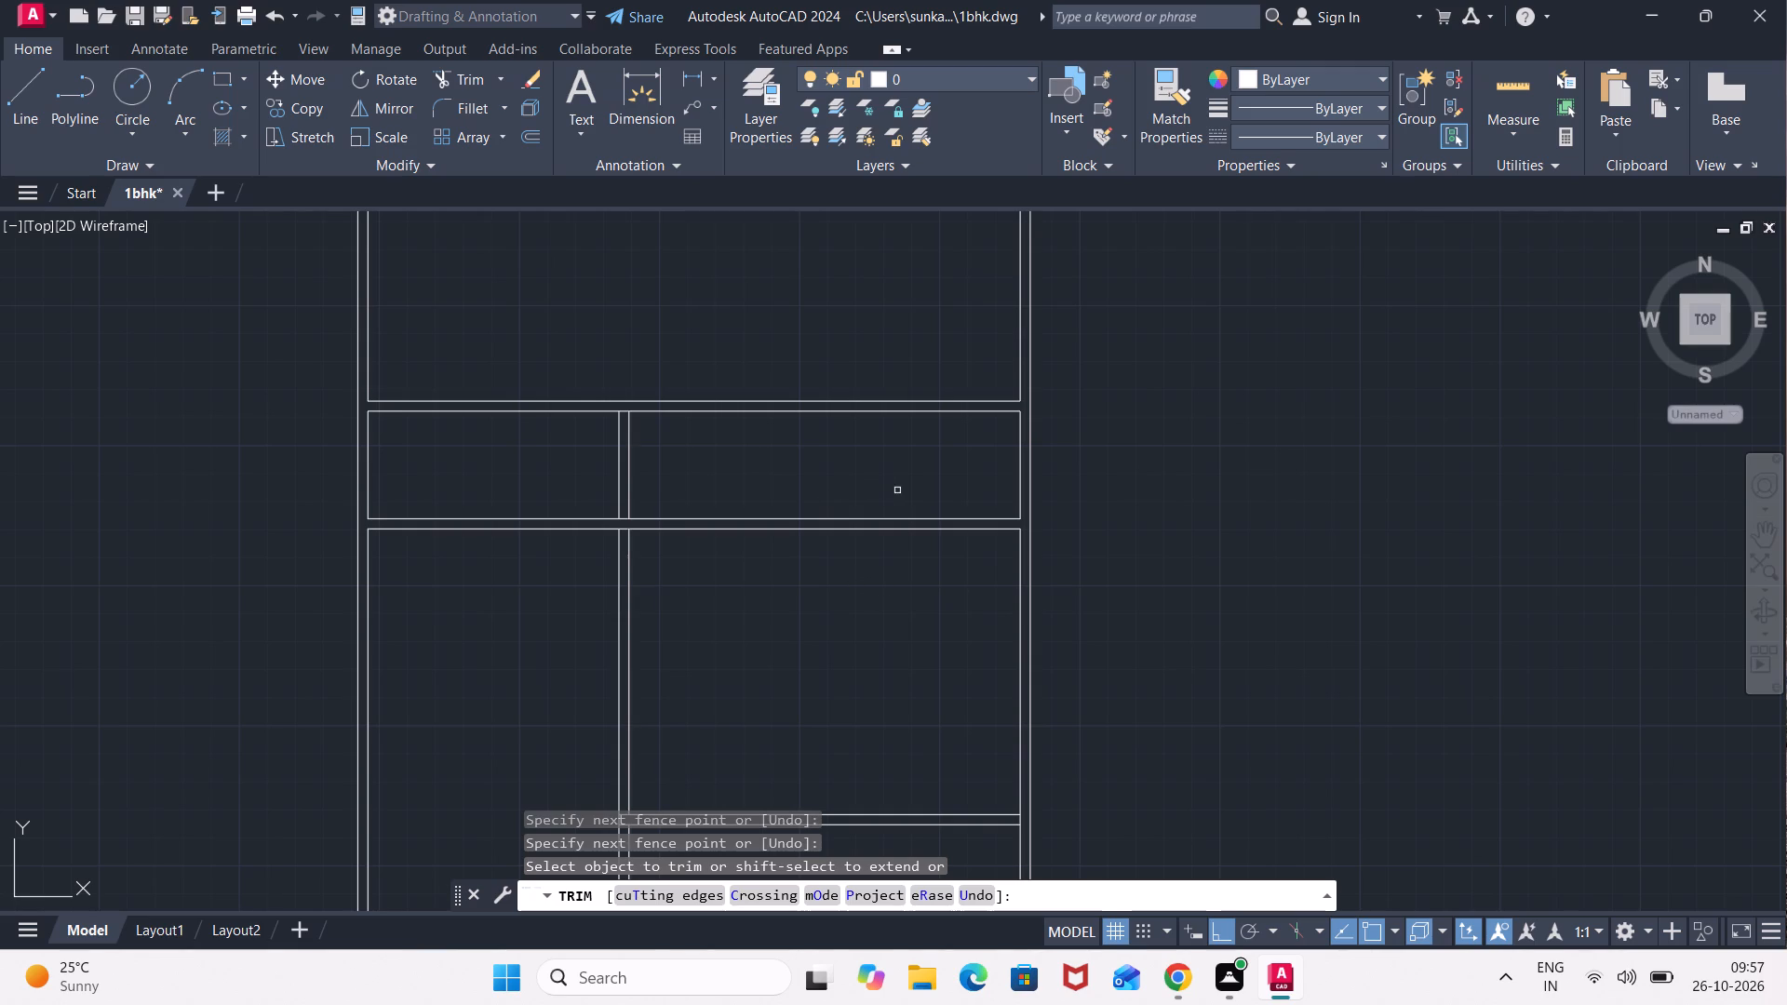
middle_drag(894, 479, 913, 525)
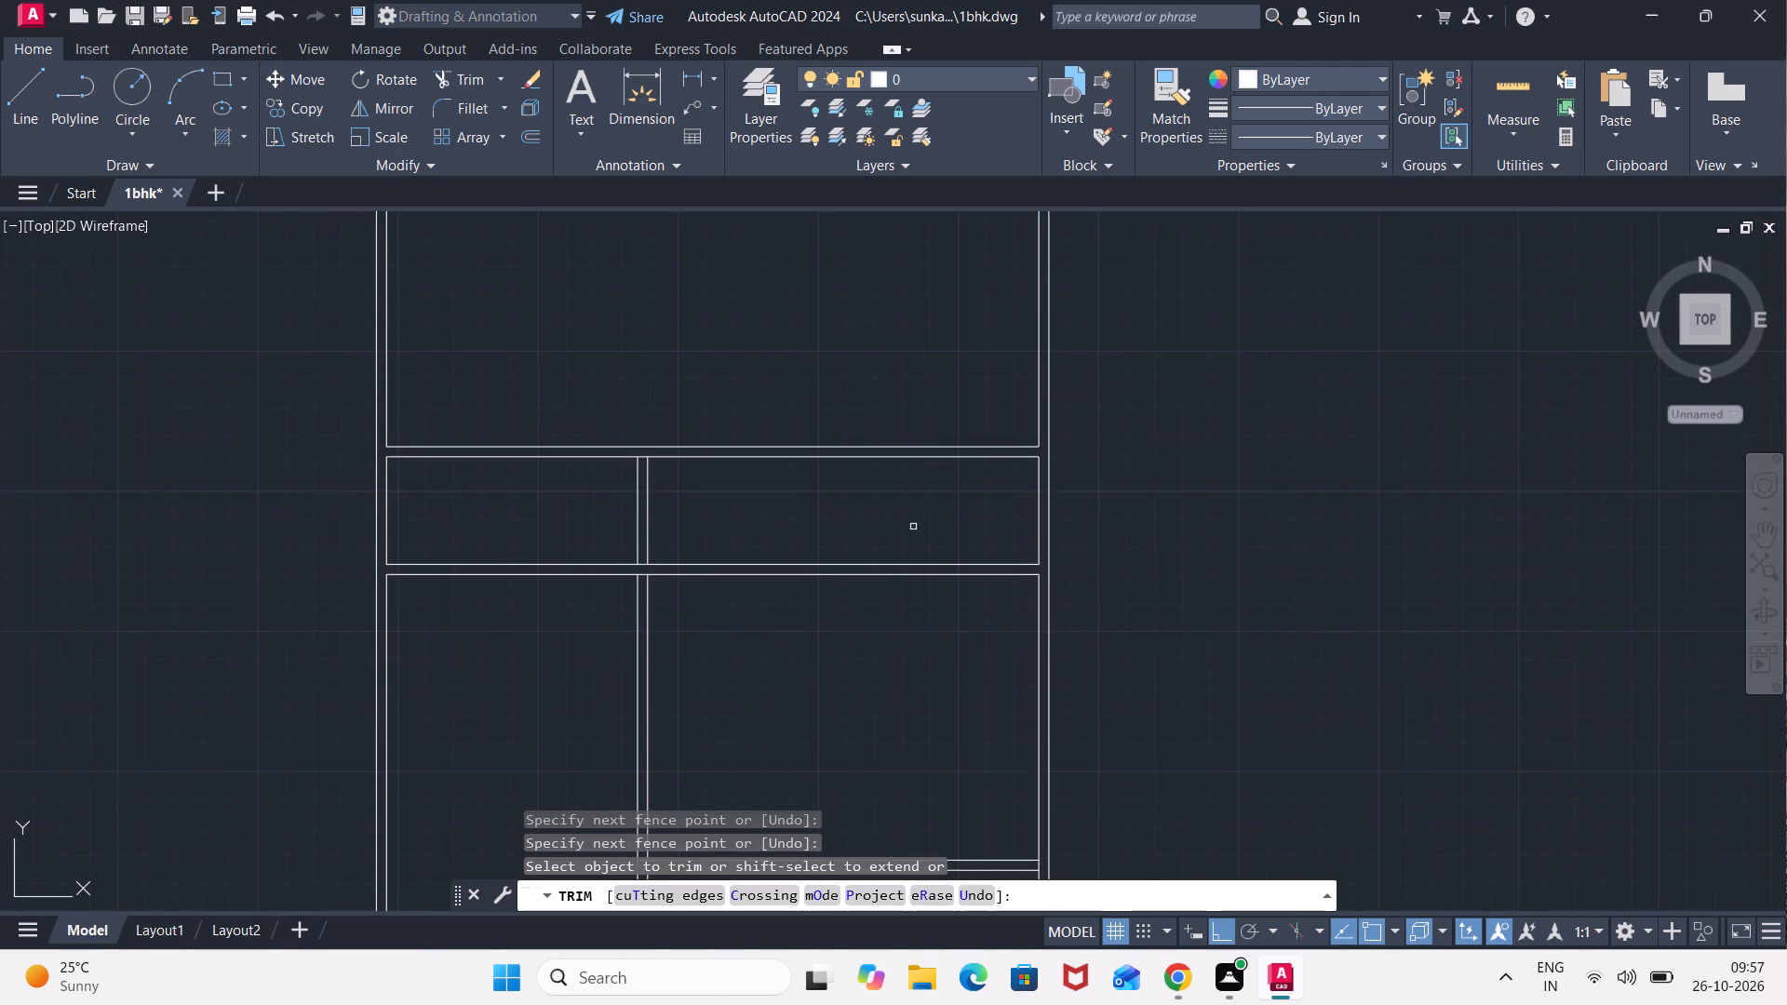
key(Escape)
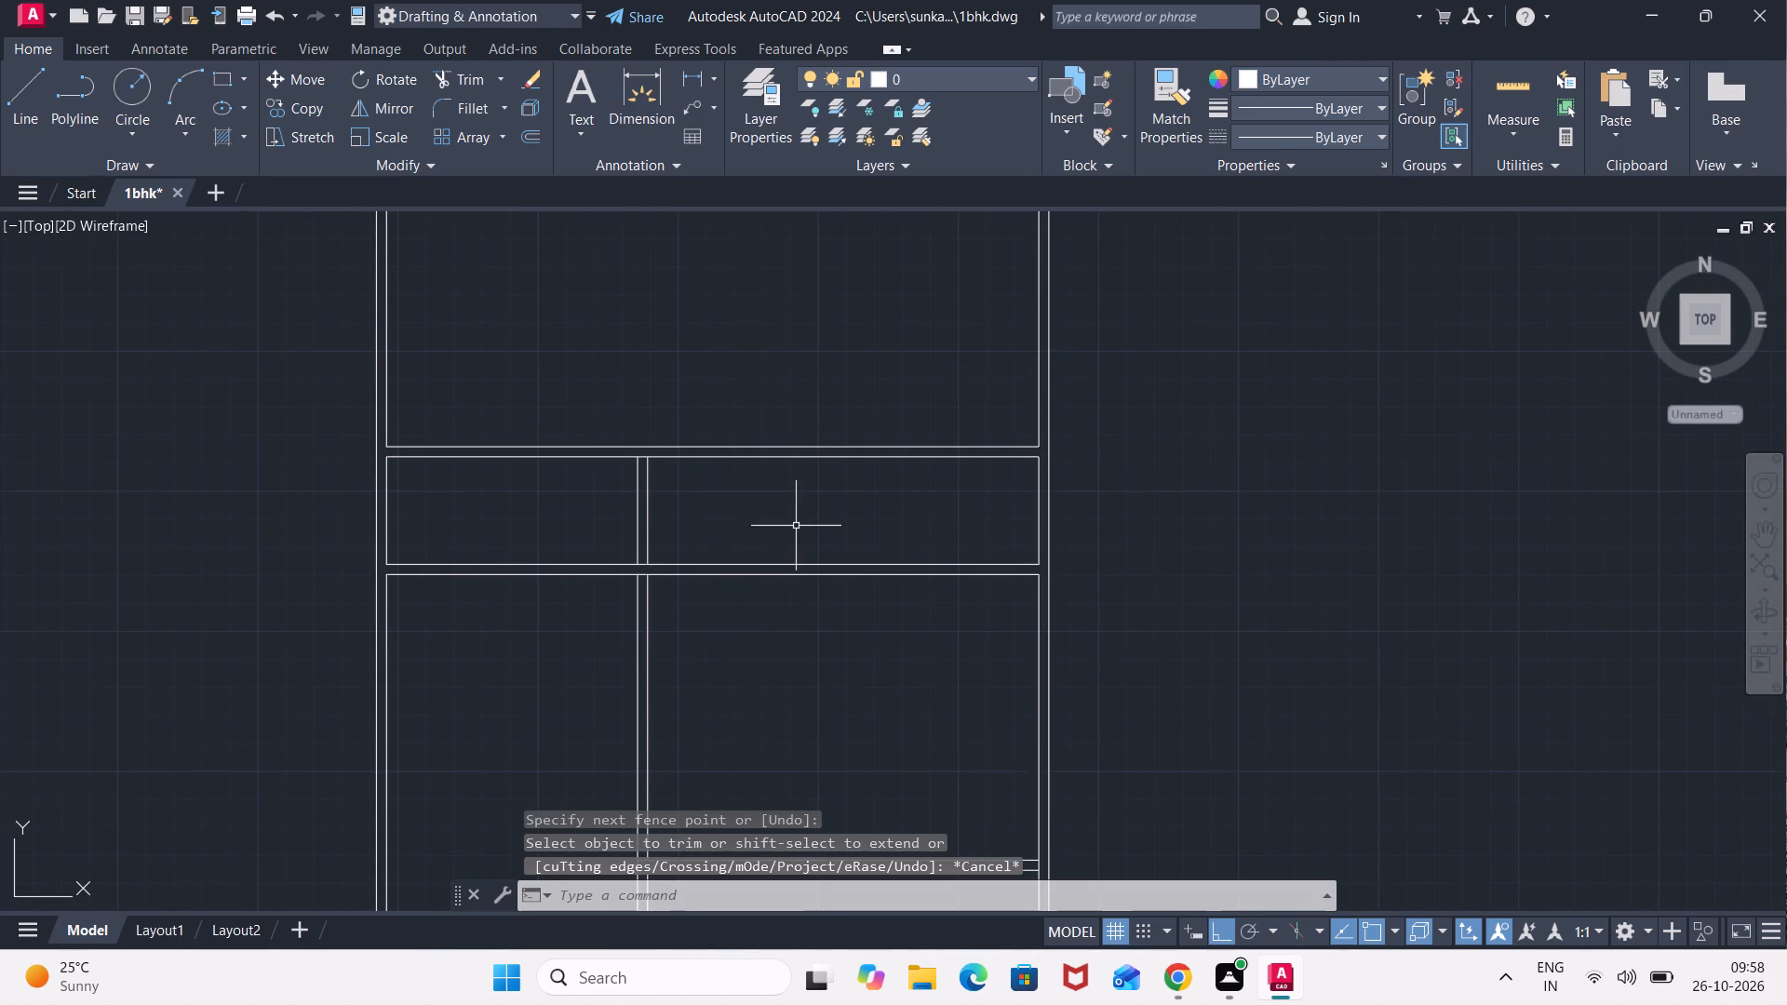
Stretch the upper end of the 4' strip partition's right line up to the upper line of the second horizontal wall.
click(649, 530)
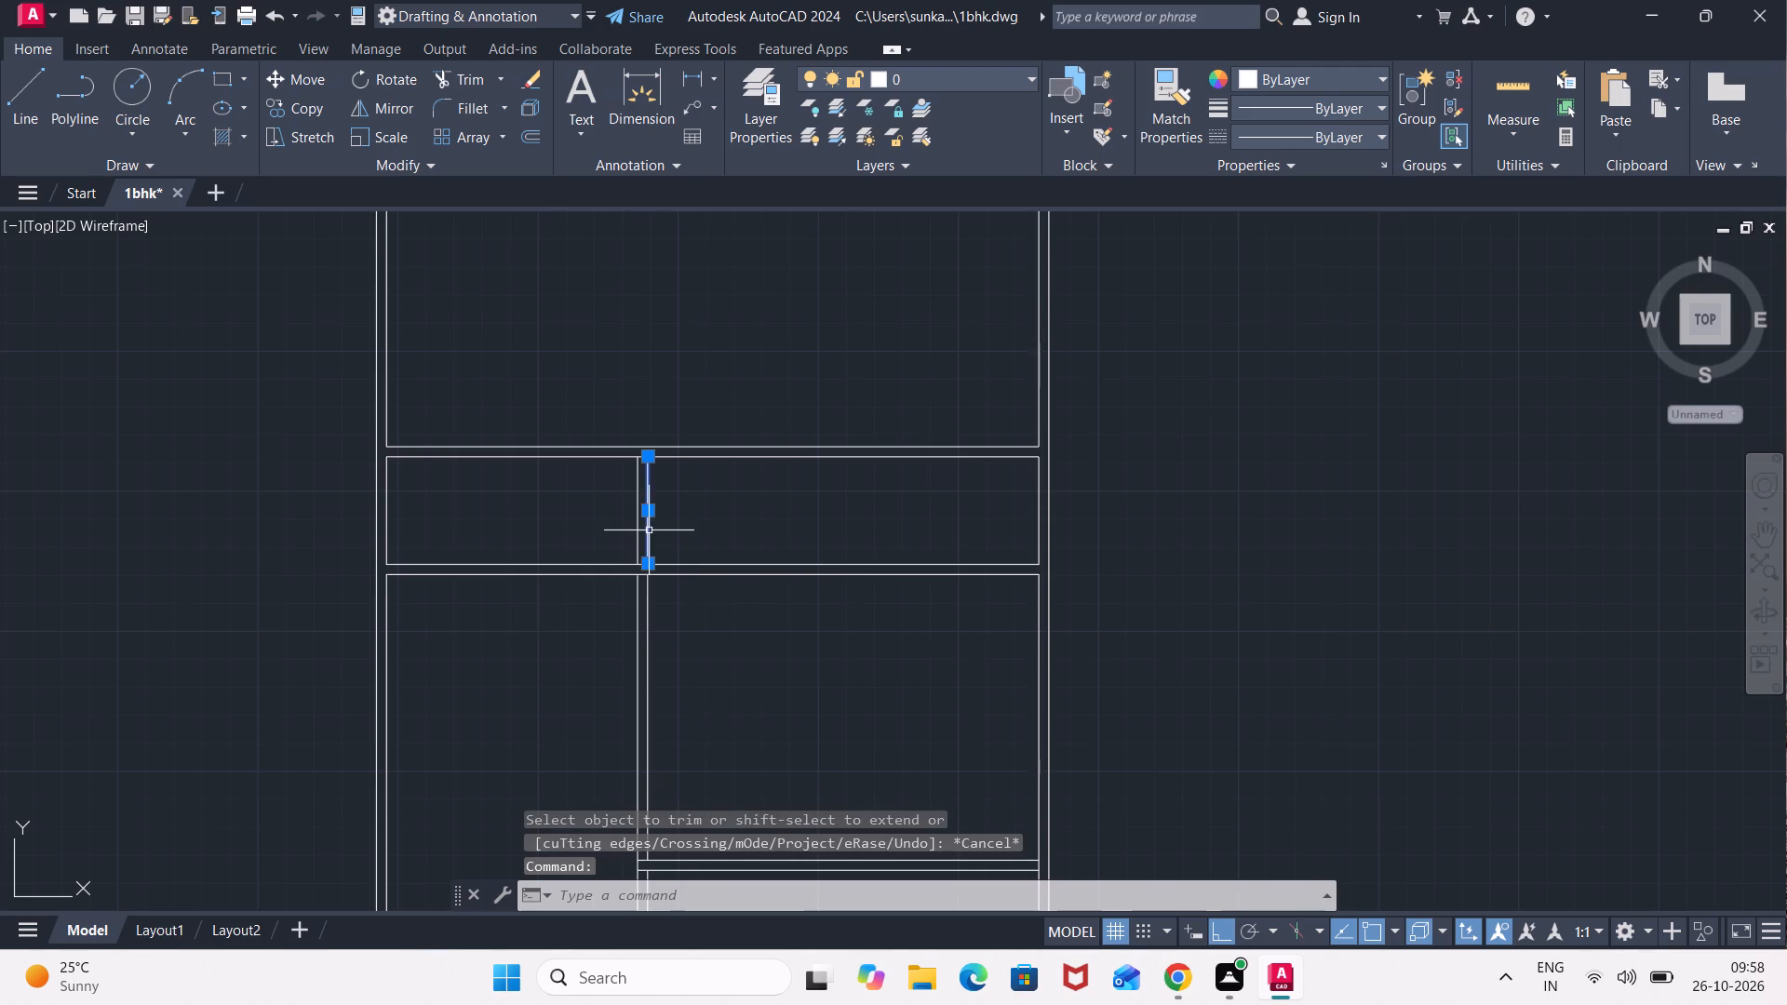
scroll(647, 526, up, 1)
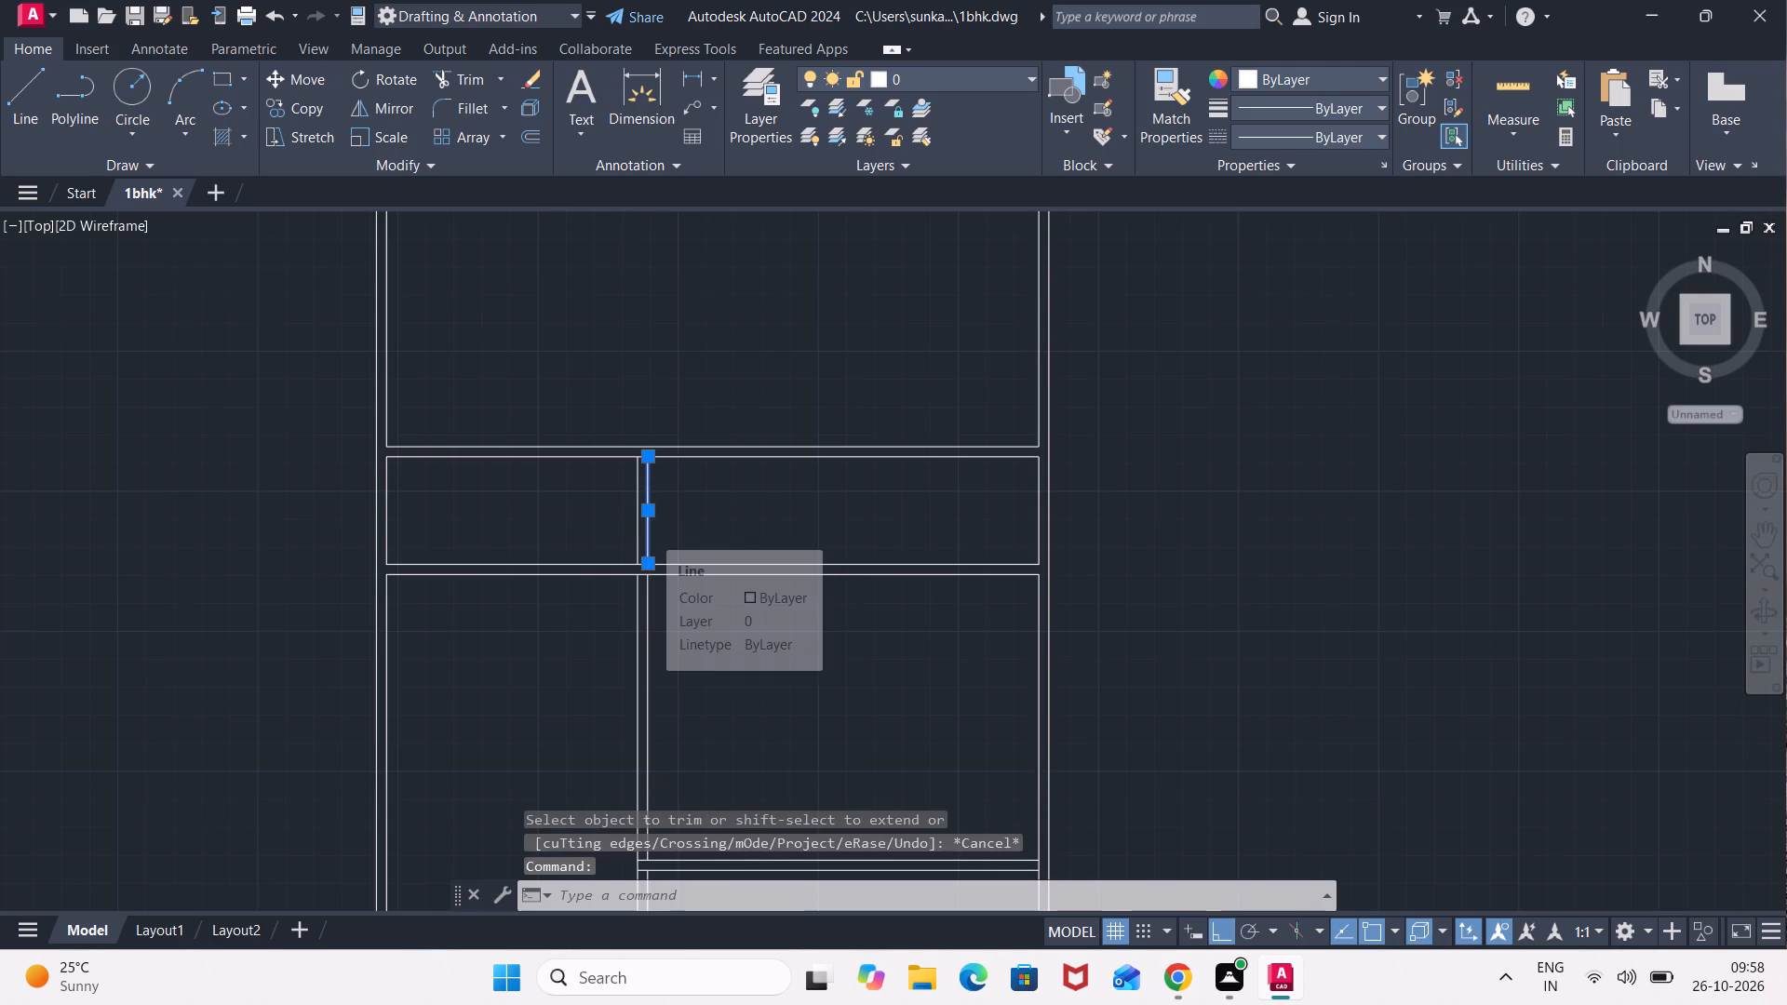
click(644, 408)
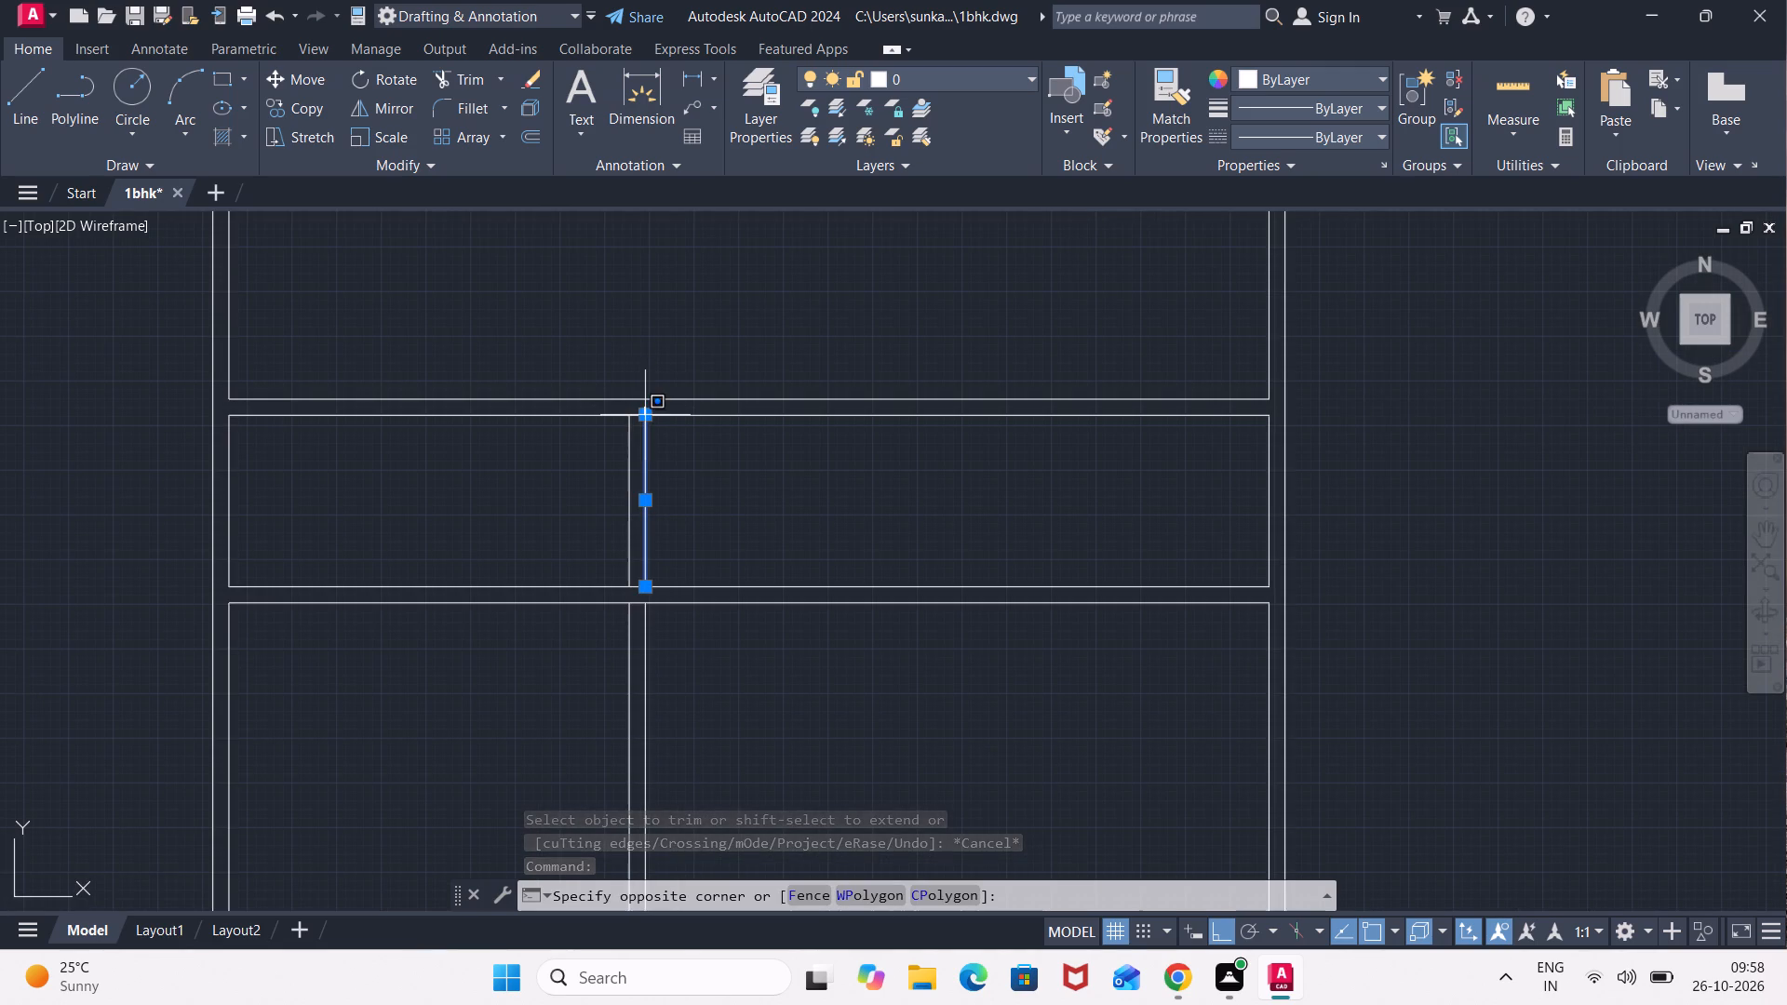
click(641, 413)
click(646, 409)
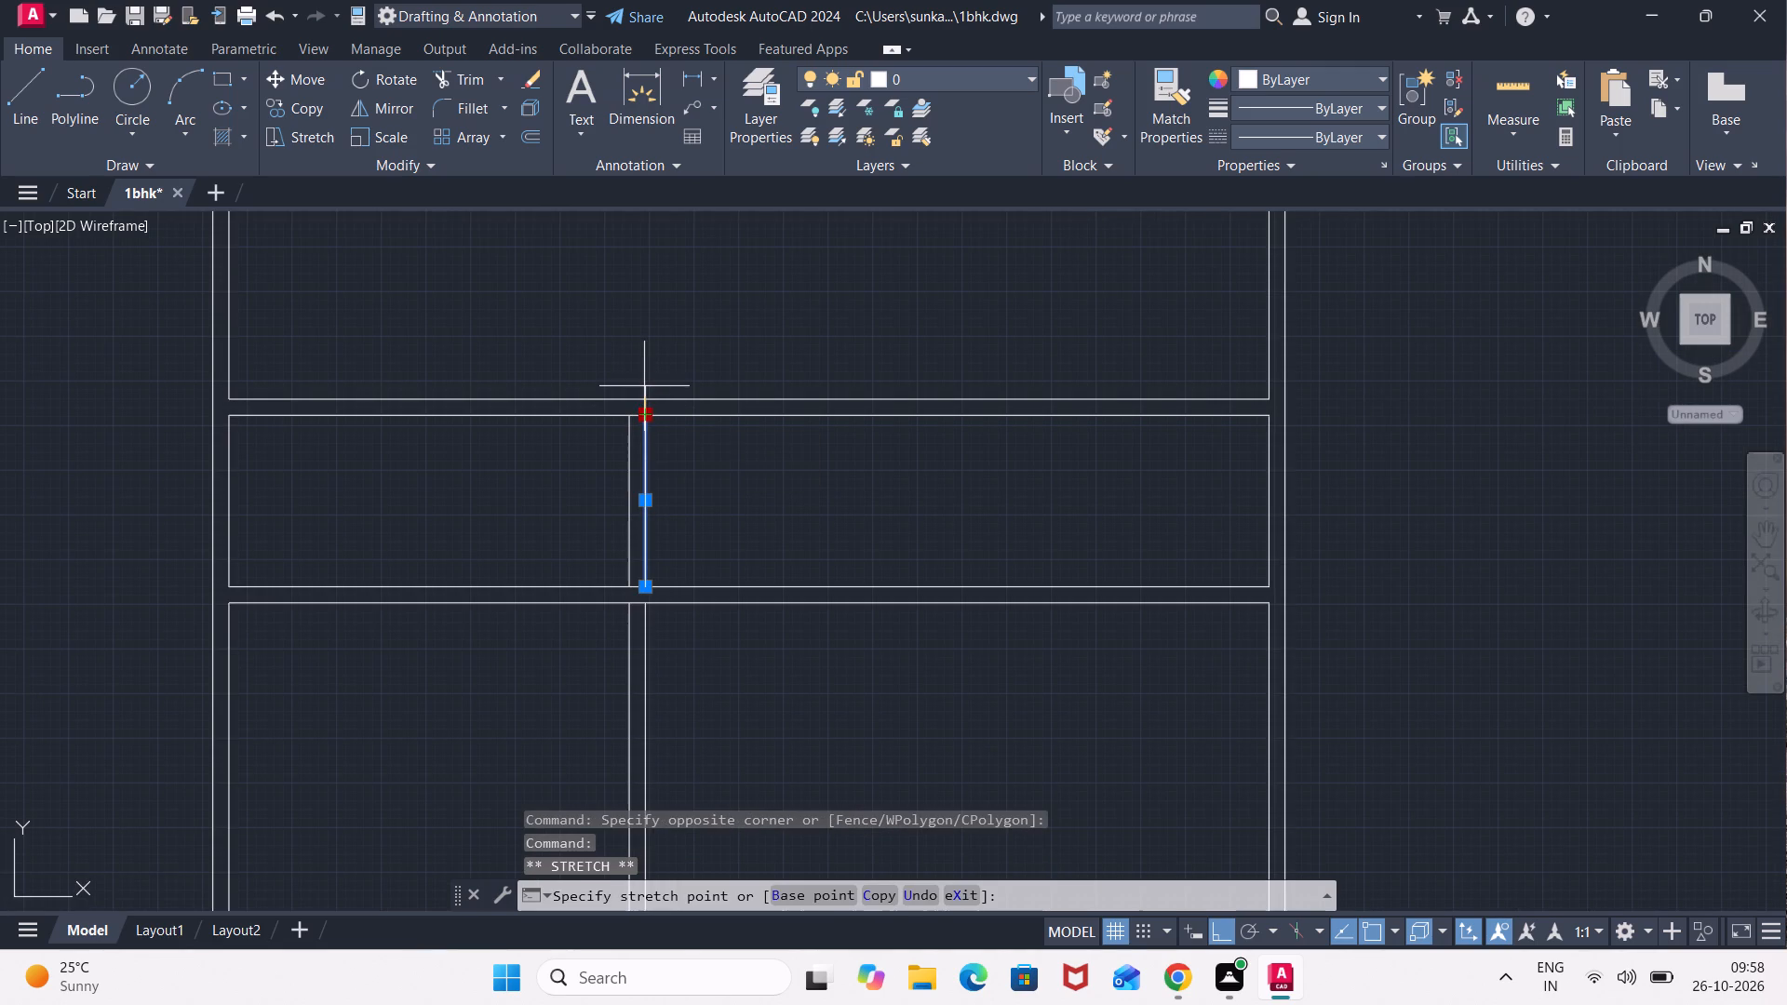
click(644, 394)
key(Escape)
key(Escape)
key(Escape)
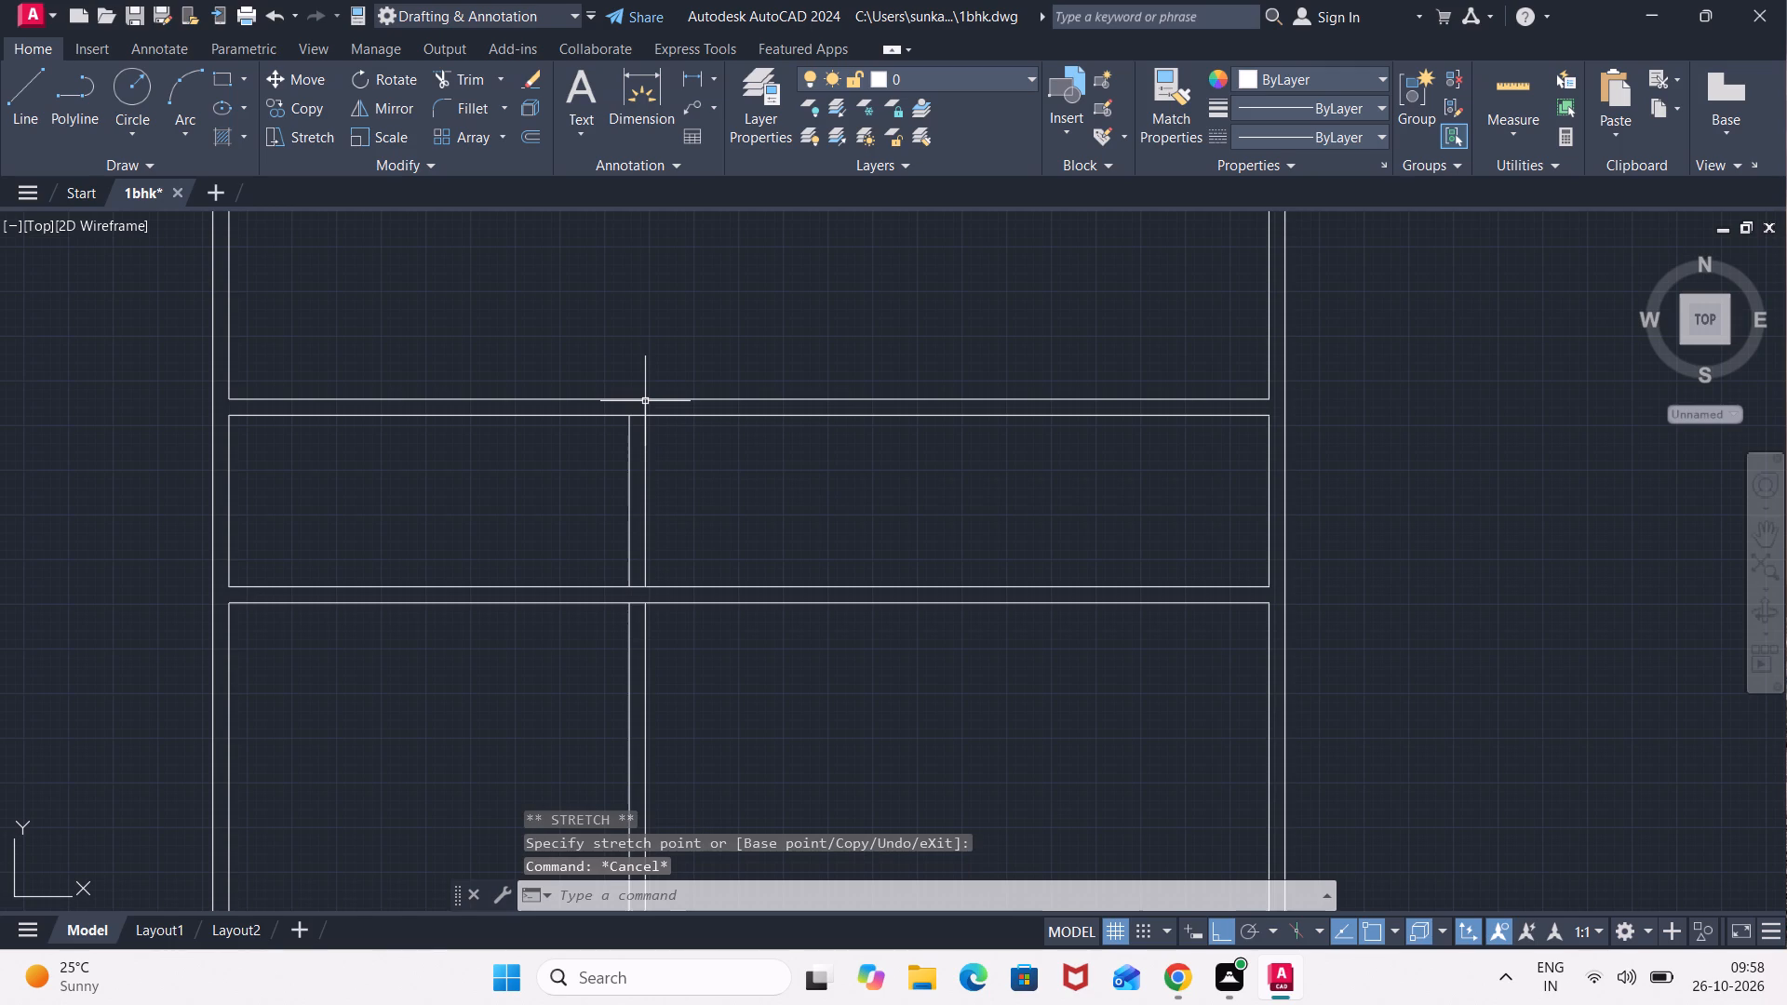
Trim the strip's top wall lower line and both lines of its bottom wall between the partition's two lines.
text(tr)
key(Return)
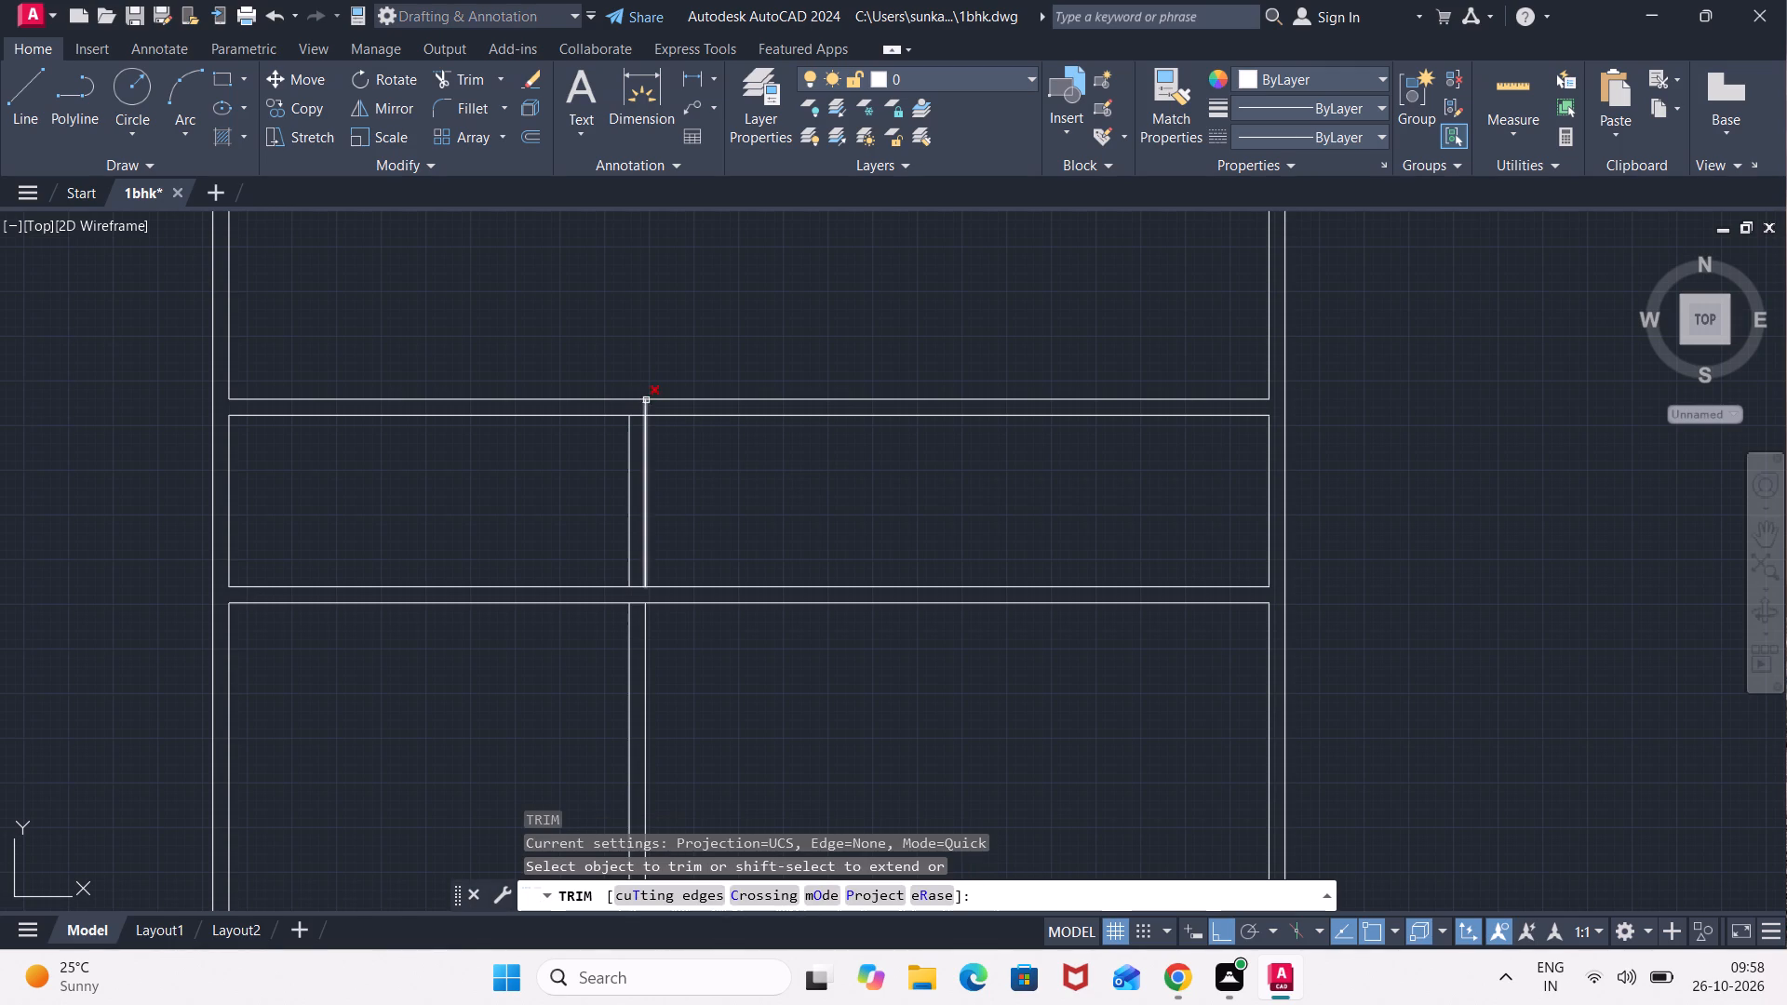
click(637, 419)
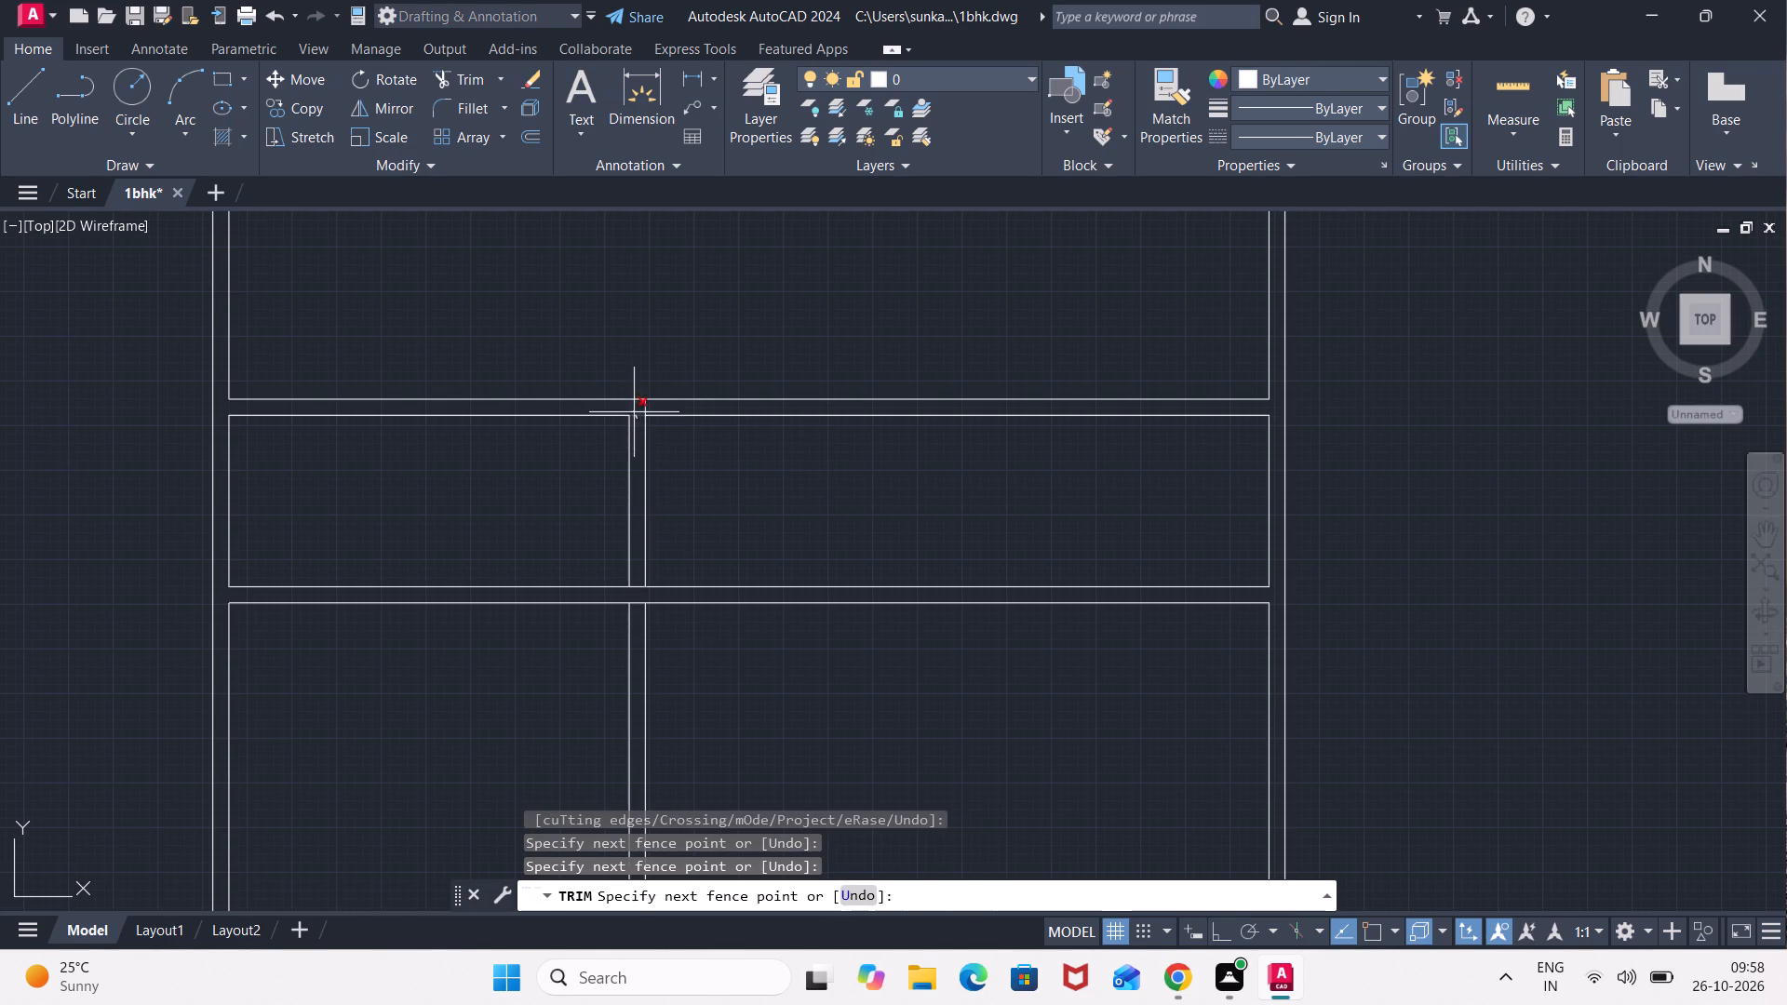
click(634, 412)
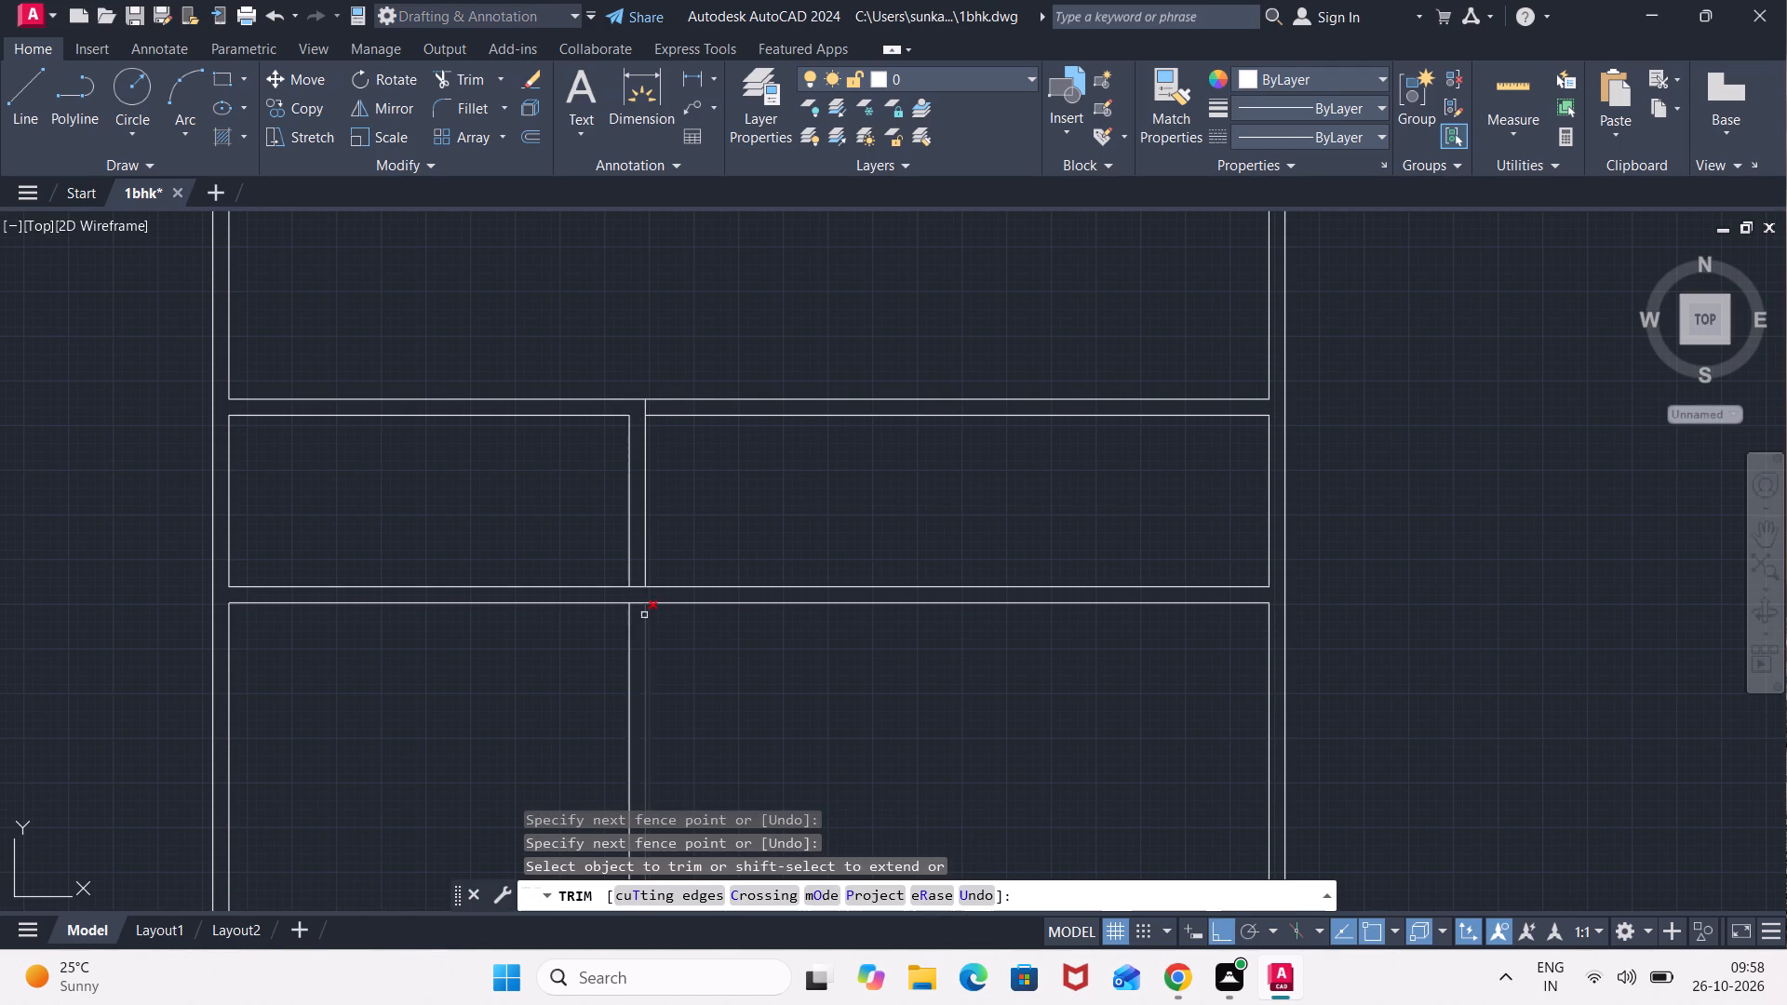
click(634, 610)
click(634, 574)
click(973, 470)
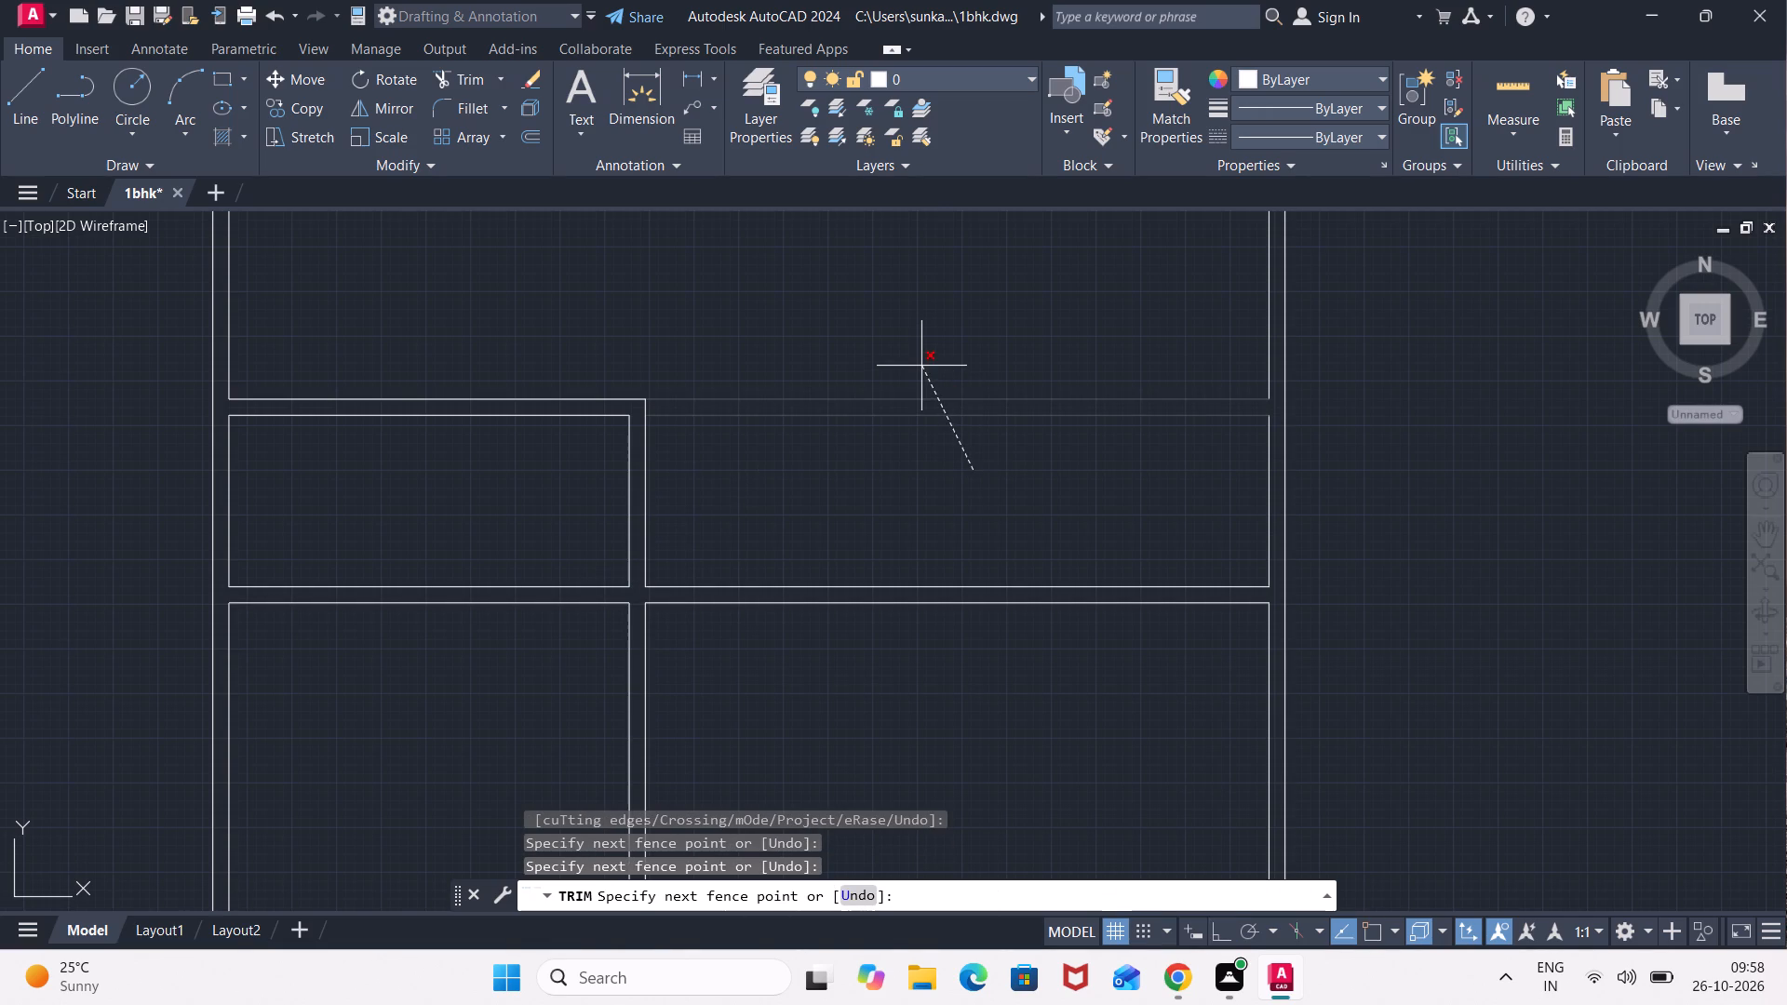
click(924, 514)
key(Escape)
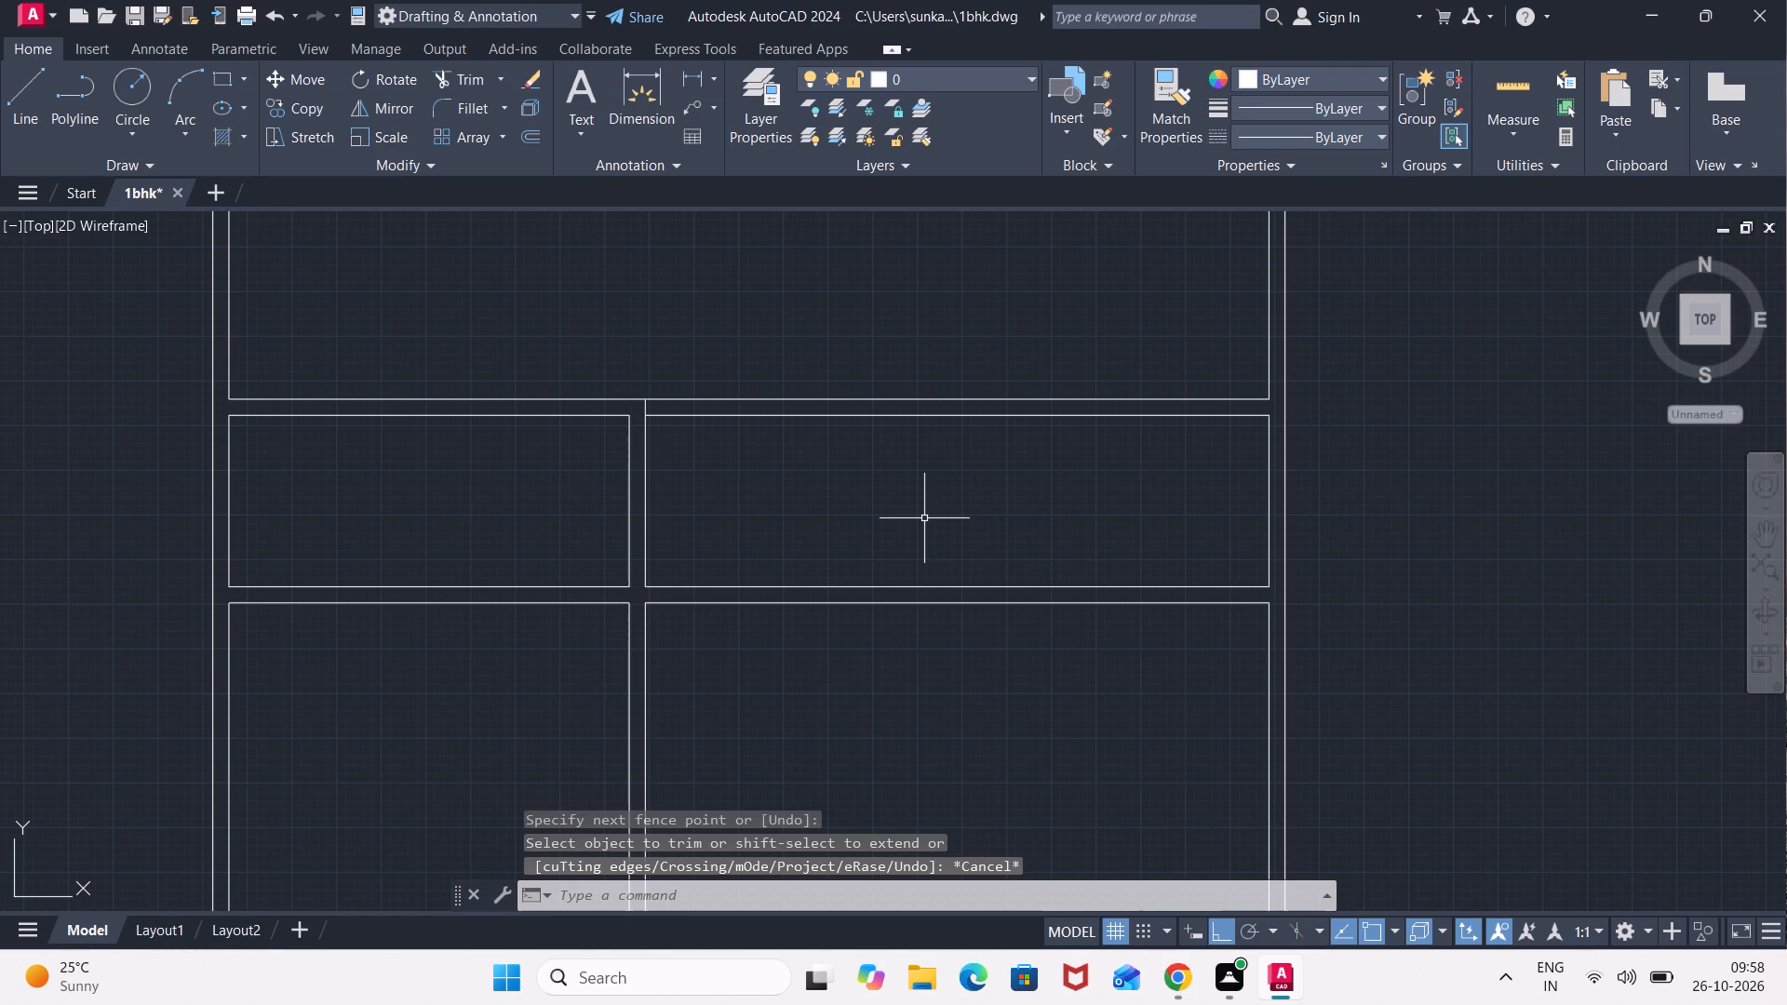
Draw a line 3' left from the lower right inner corner of the large room above the 4' strip, then straight up to the room's top wall.
key(l)
key(Return)
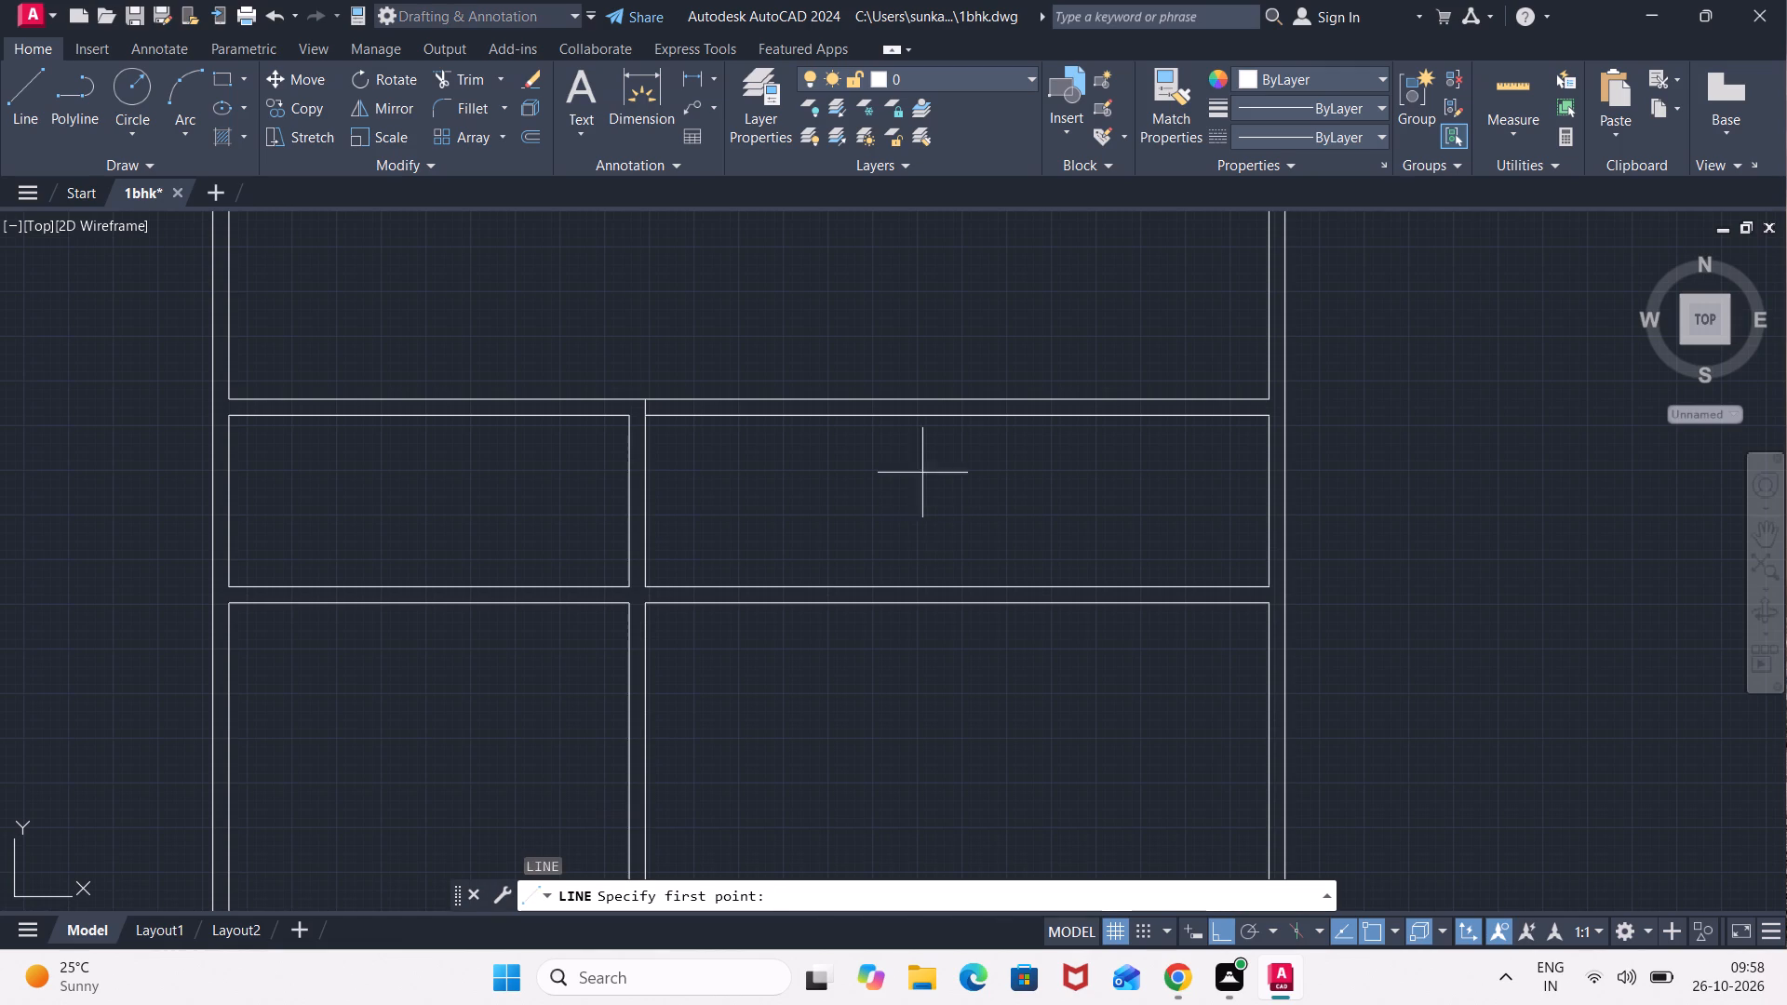
scroll(1134, 549, down, 2)
middle_drag(1162, 530, 1127, 605)
scroll(1103, 579, up, 3)
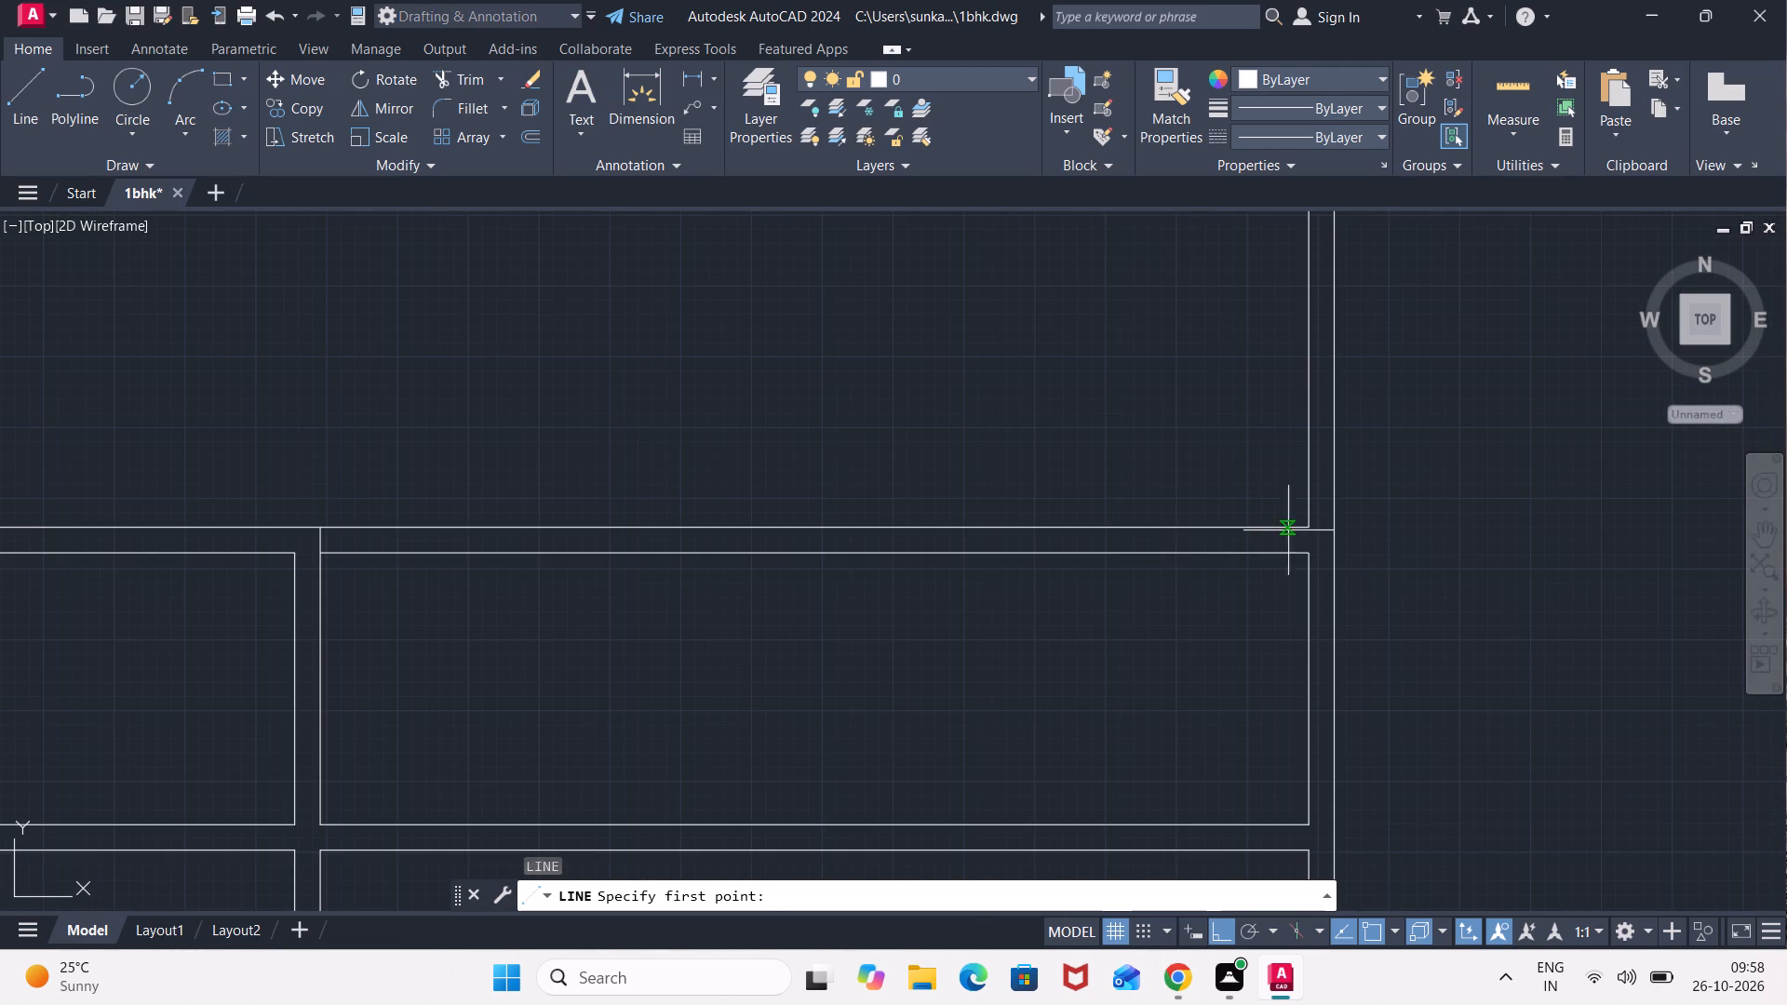
click(1313, 516)
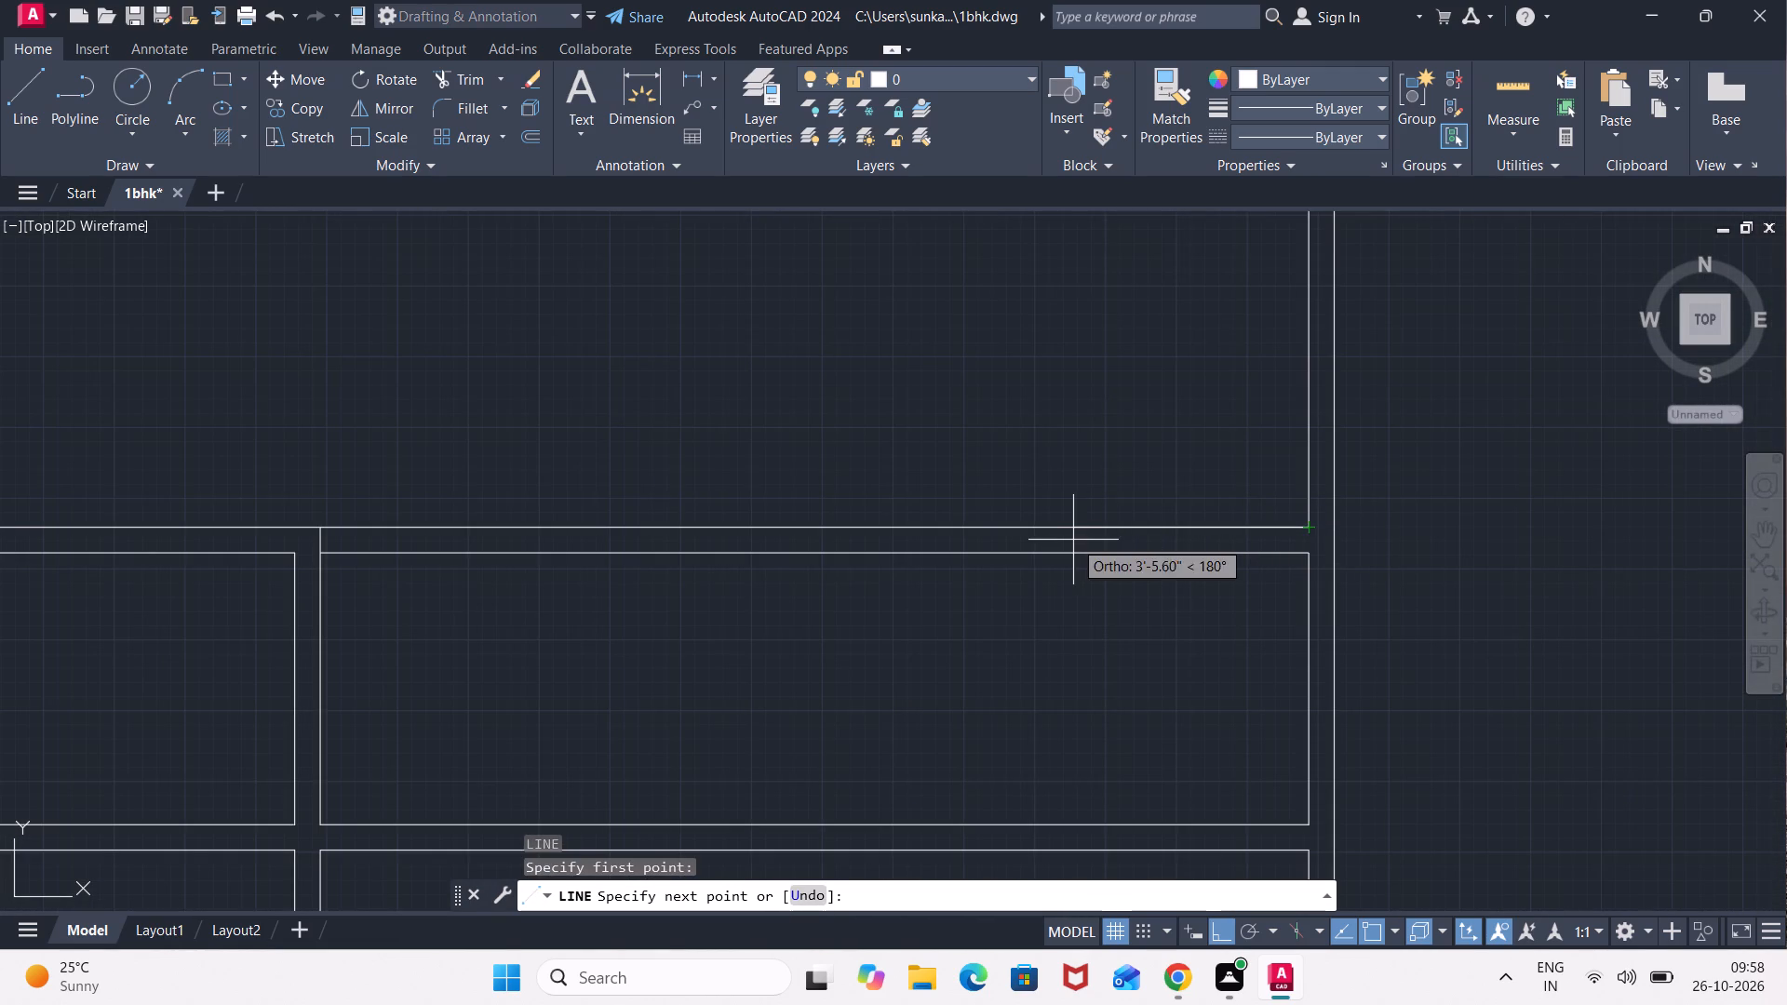
key(F8)
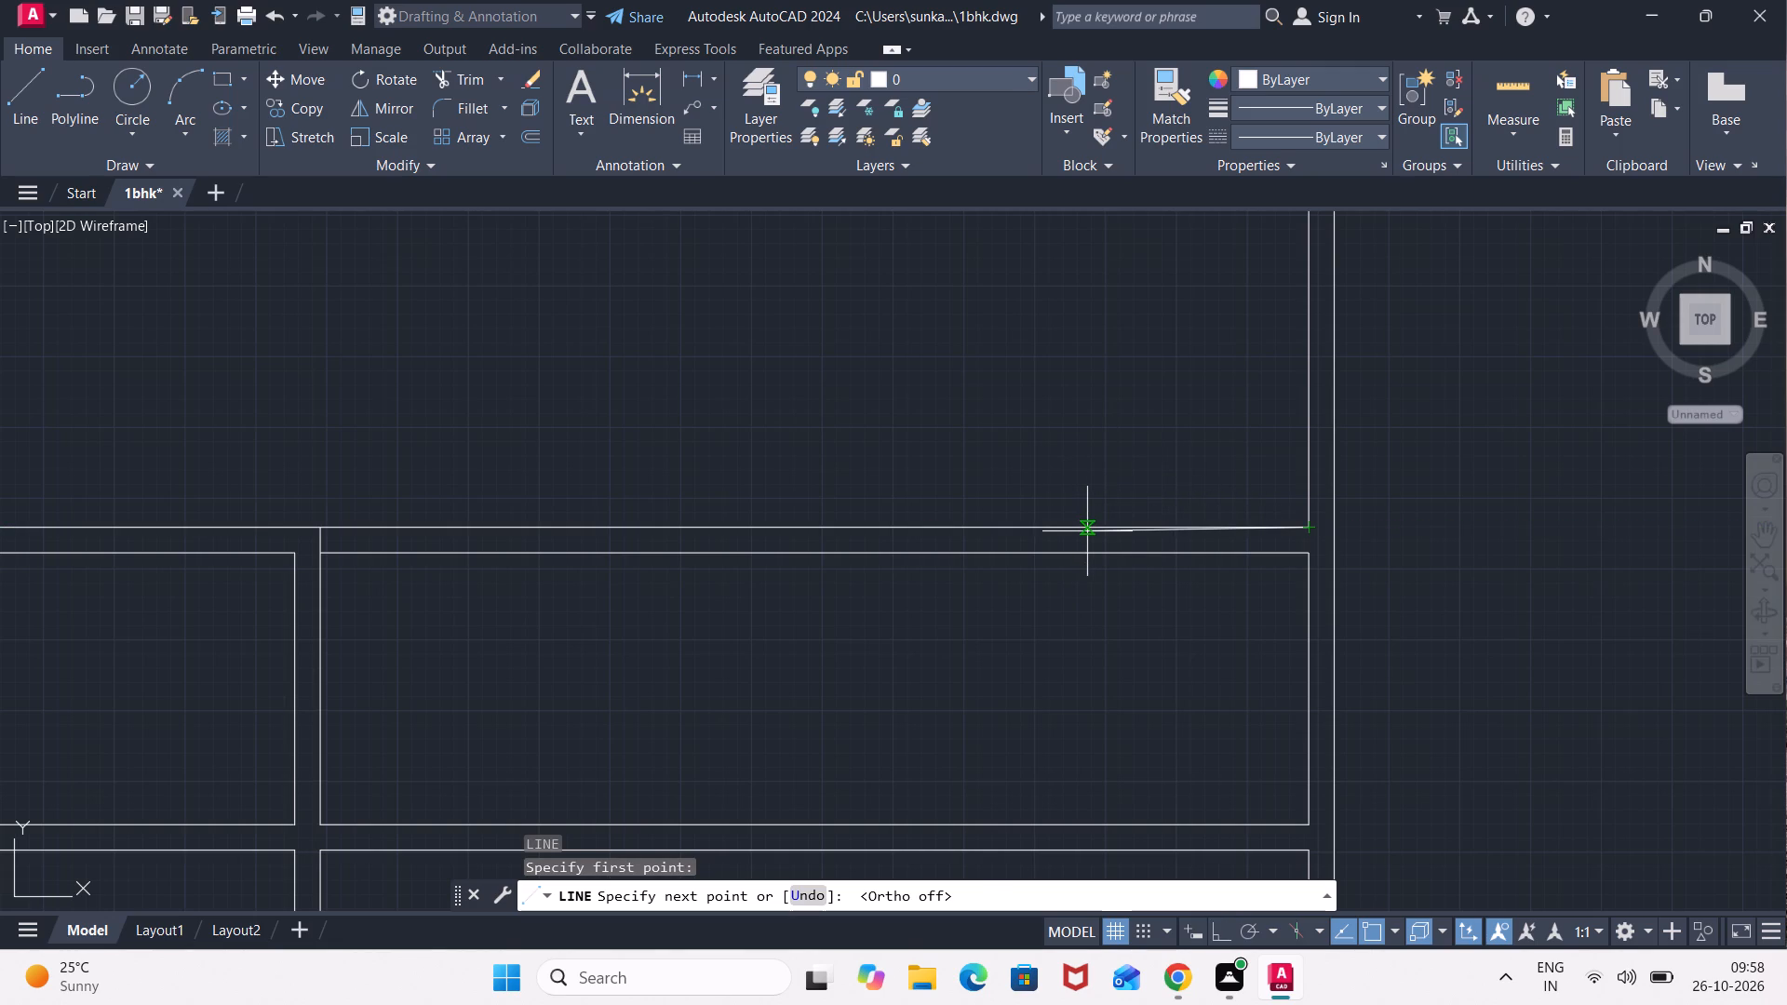
key(F8)
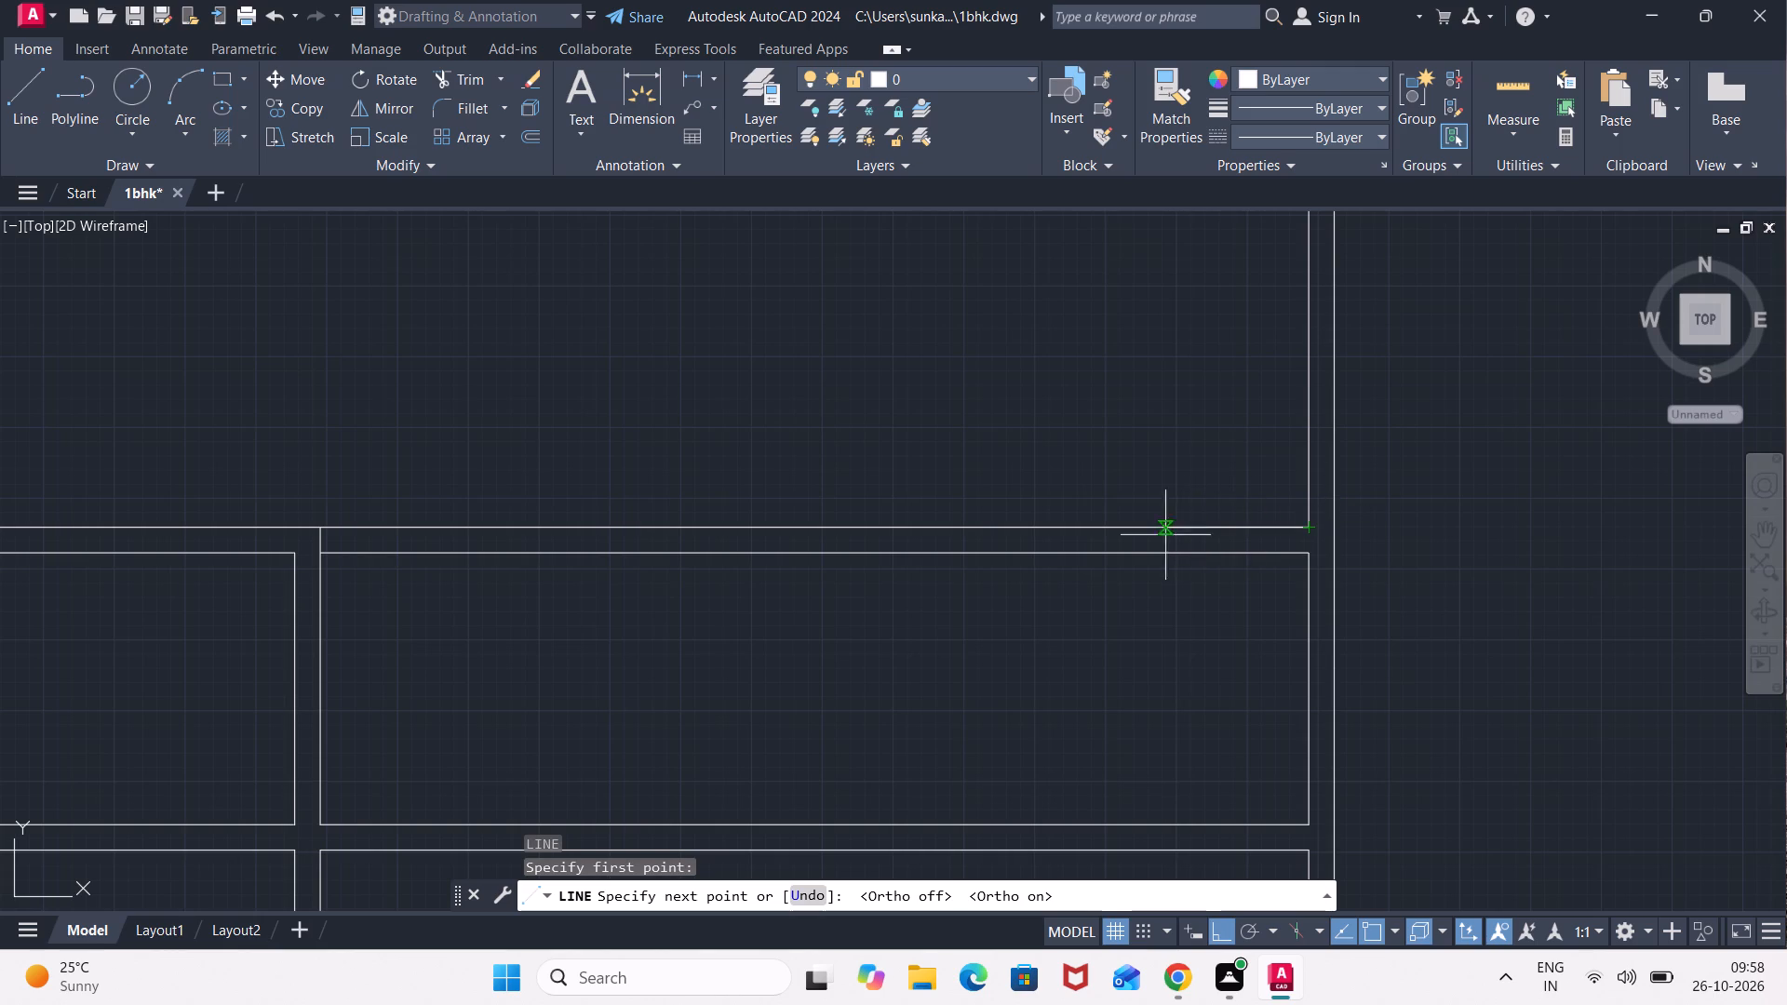
text(3')
key(Return)
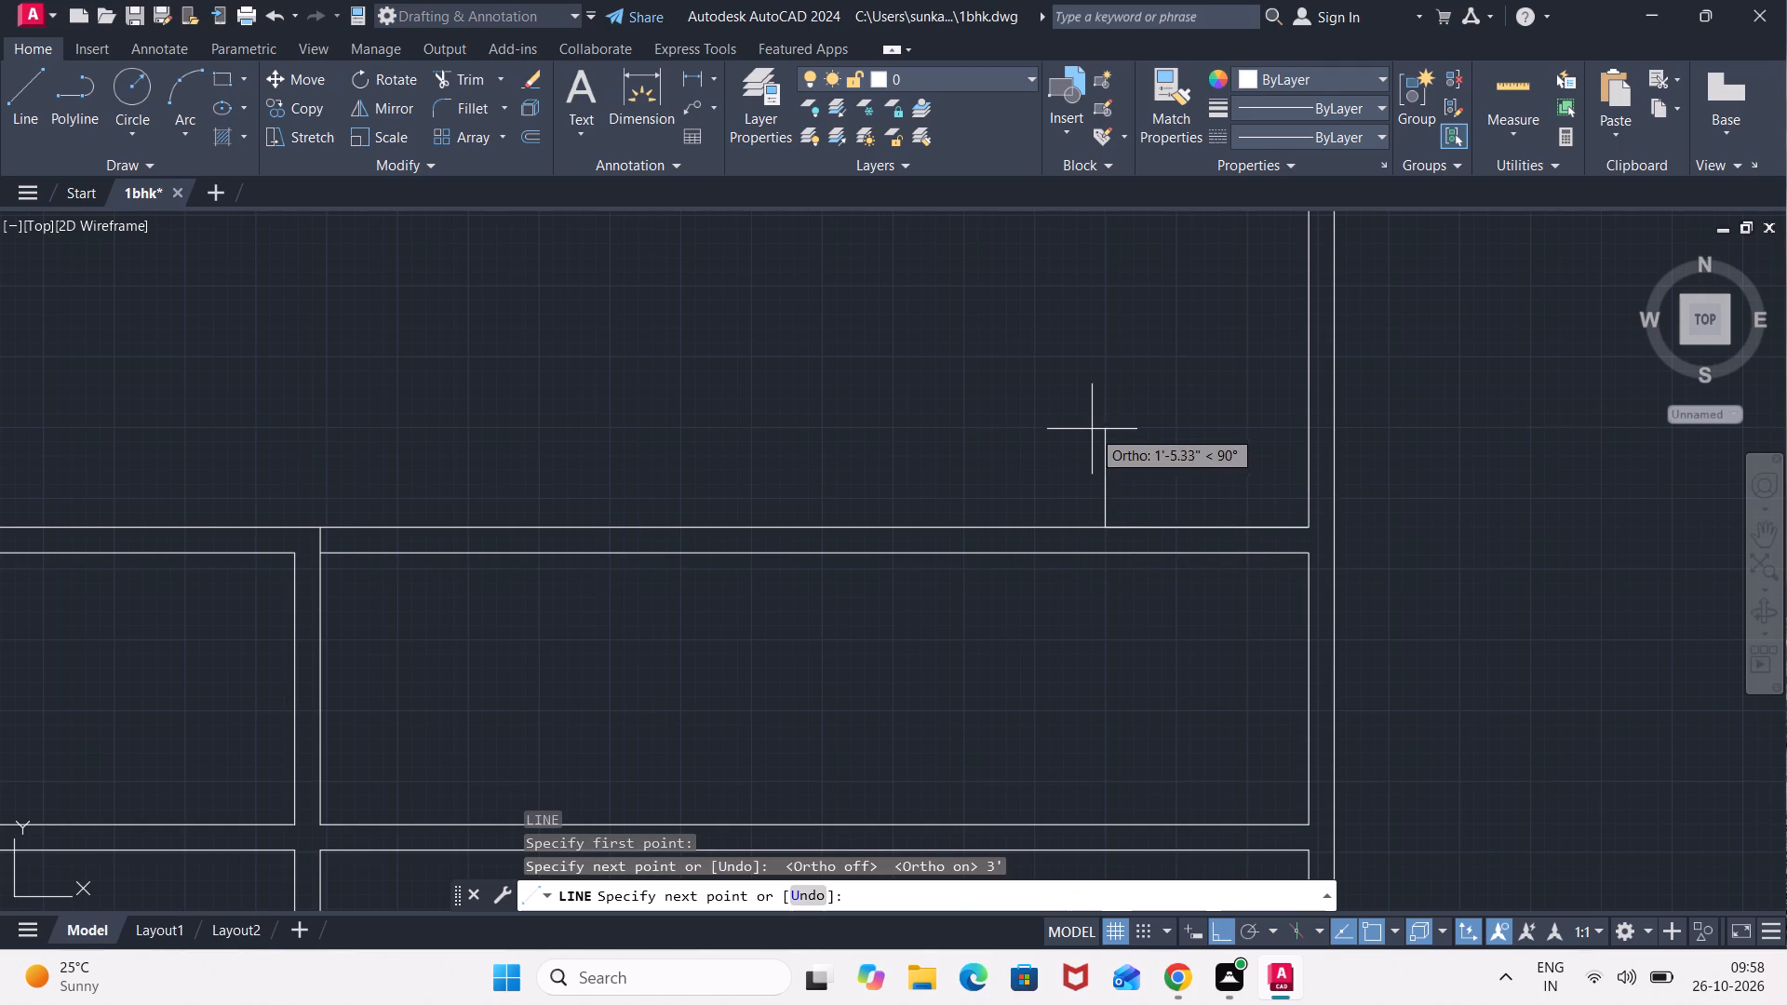
middle_drag(1119, 410, 1108, 768)
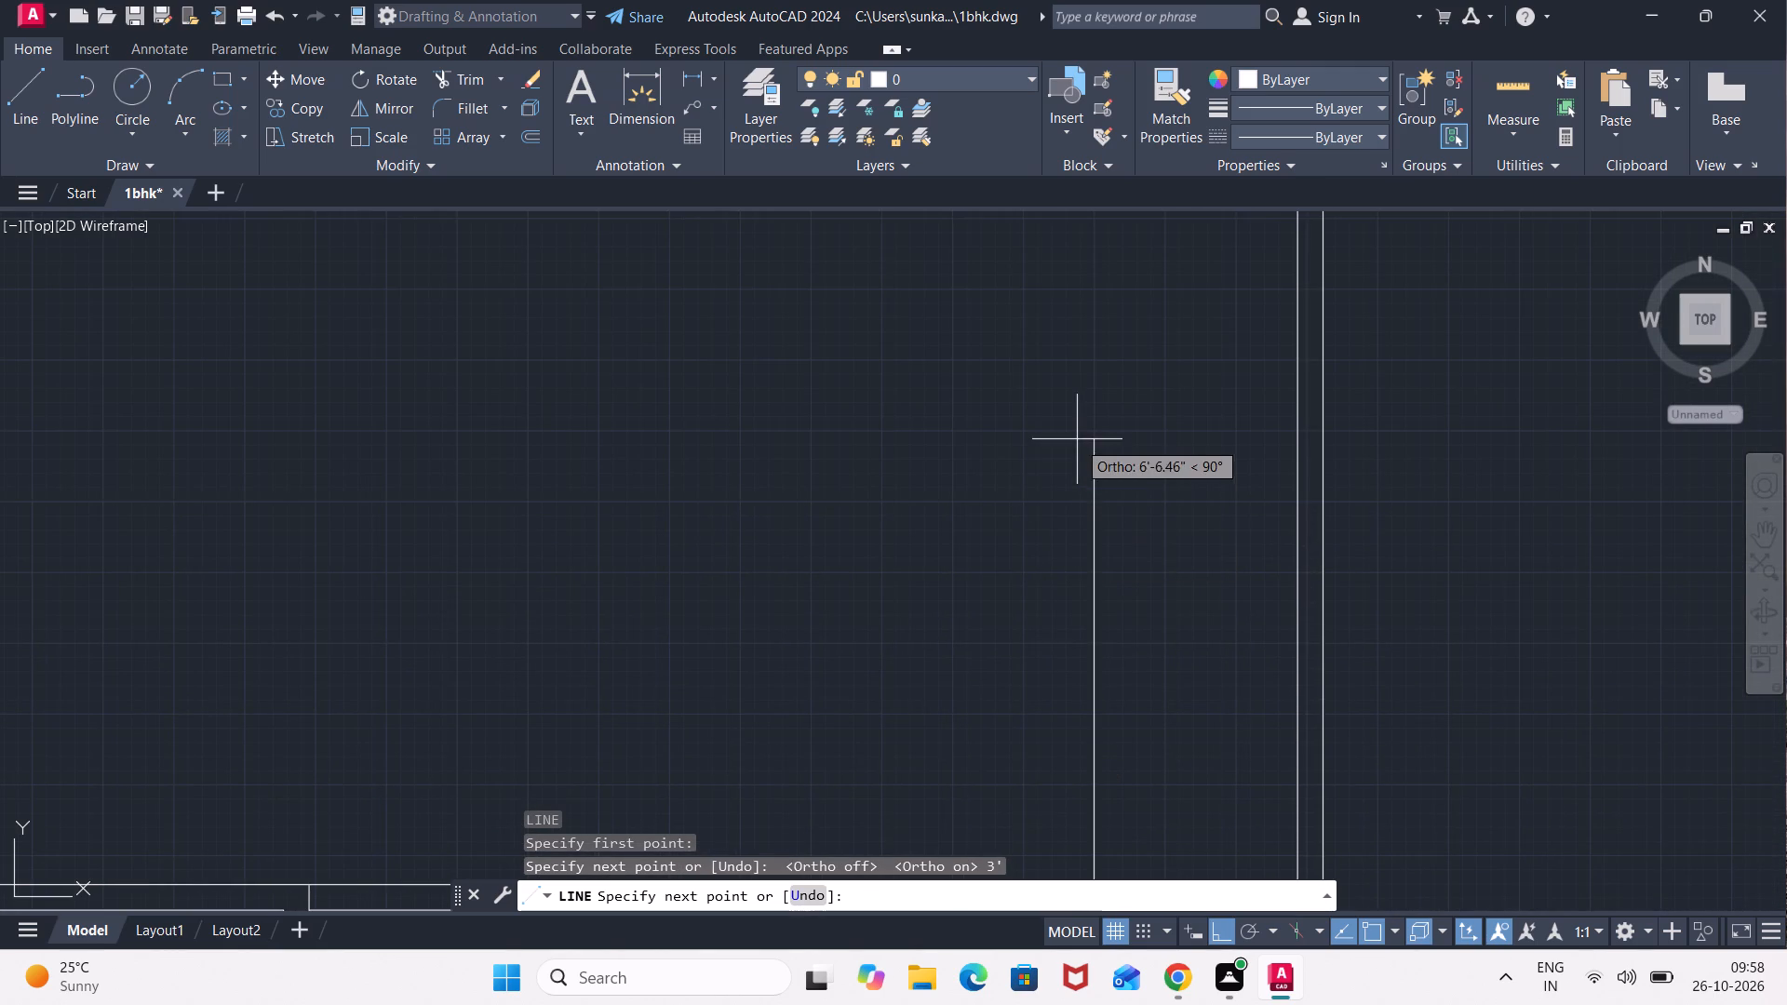
middle_drag(1077, 435, 1074, 715)
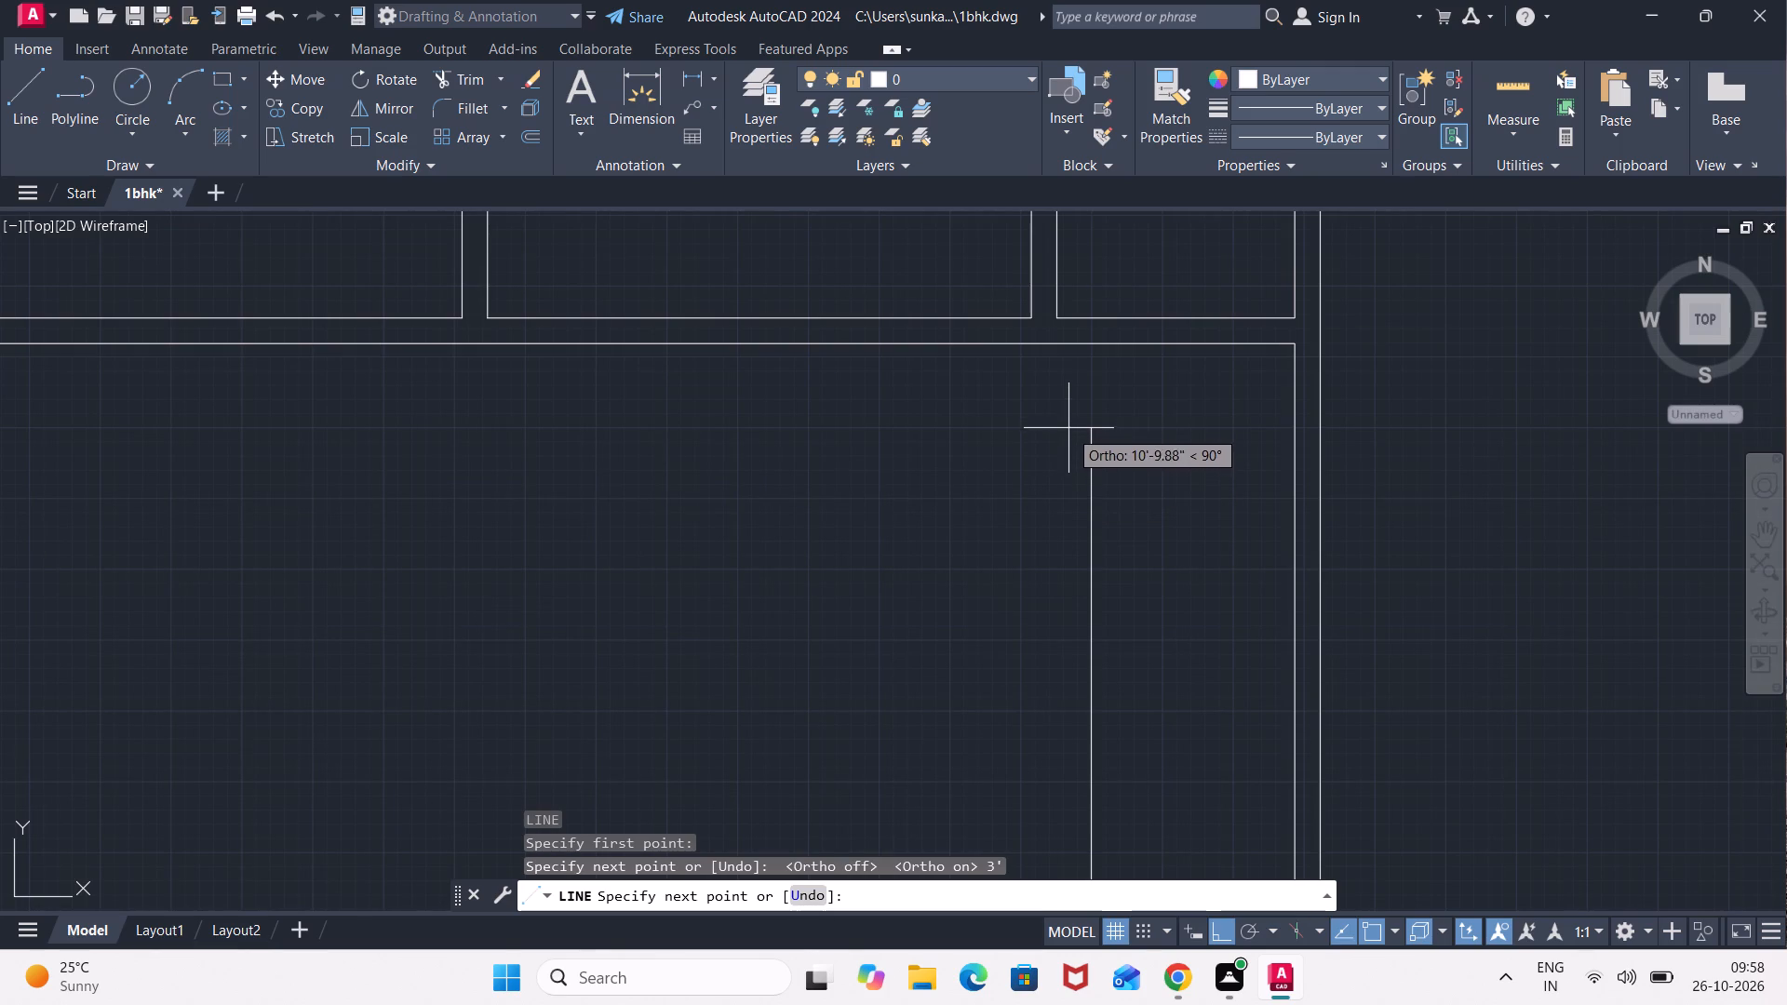
click(1082, 341)
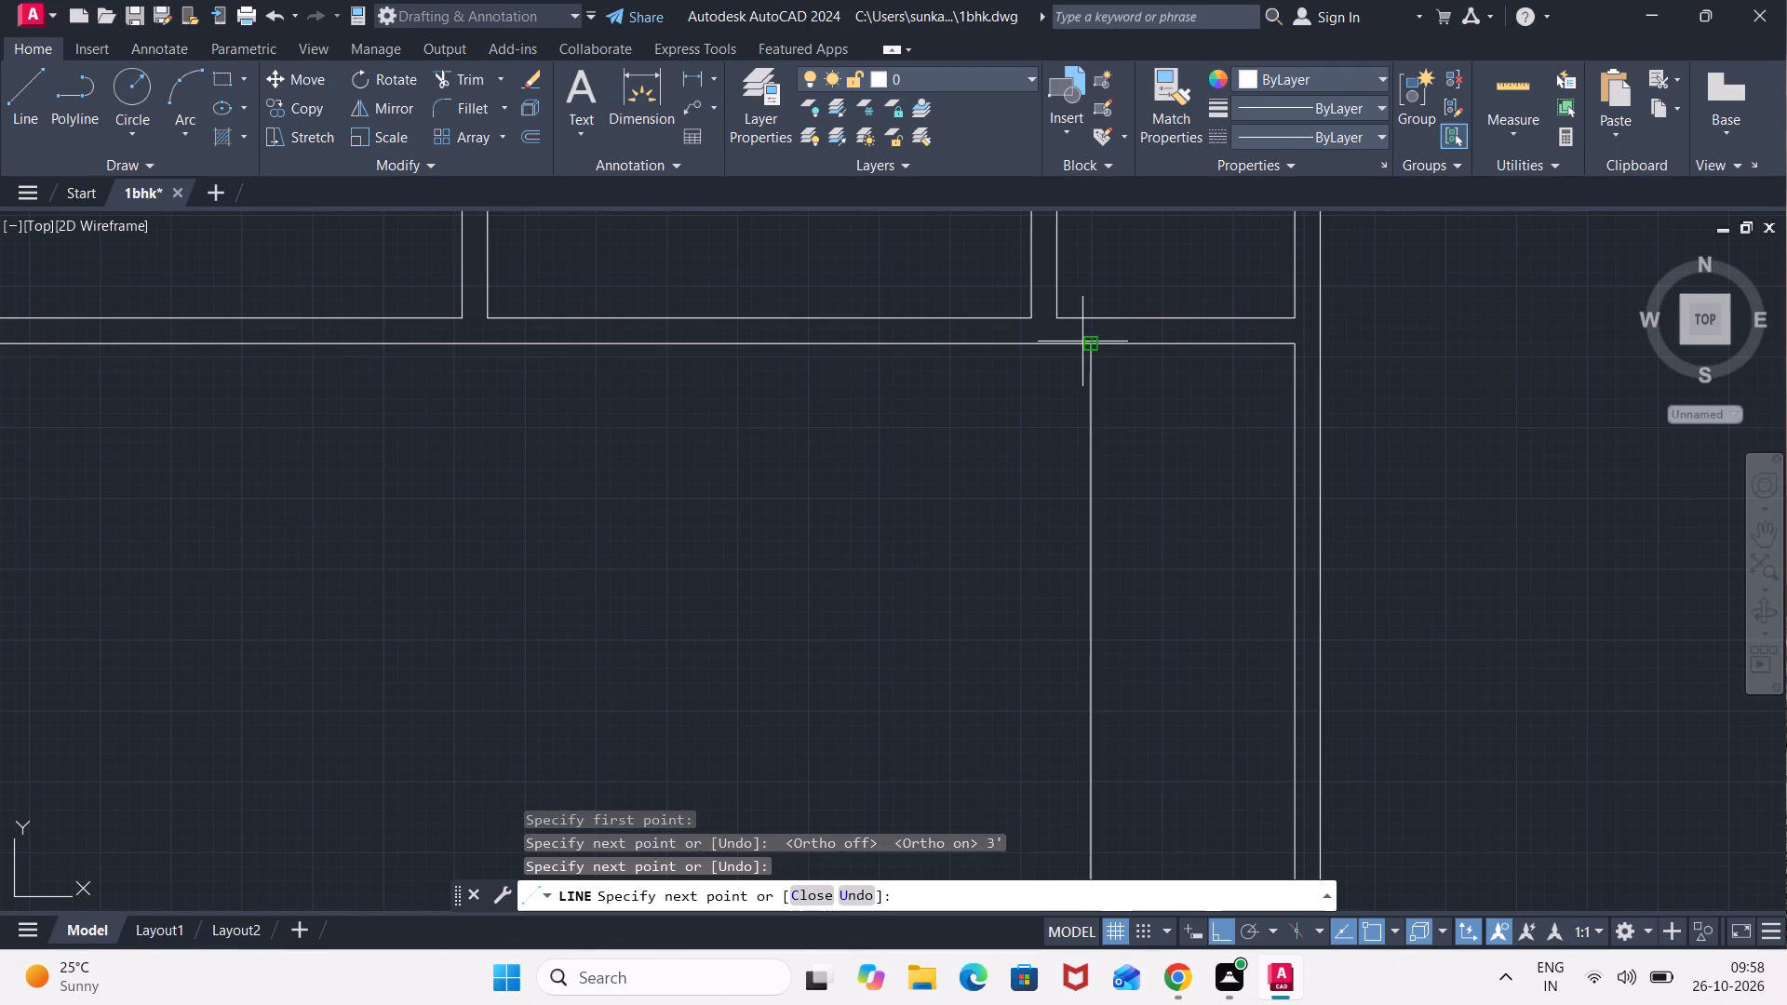
key(Escape)
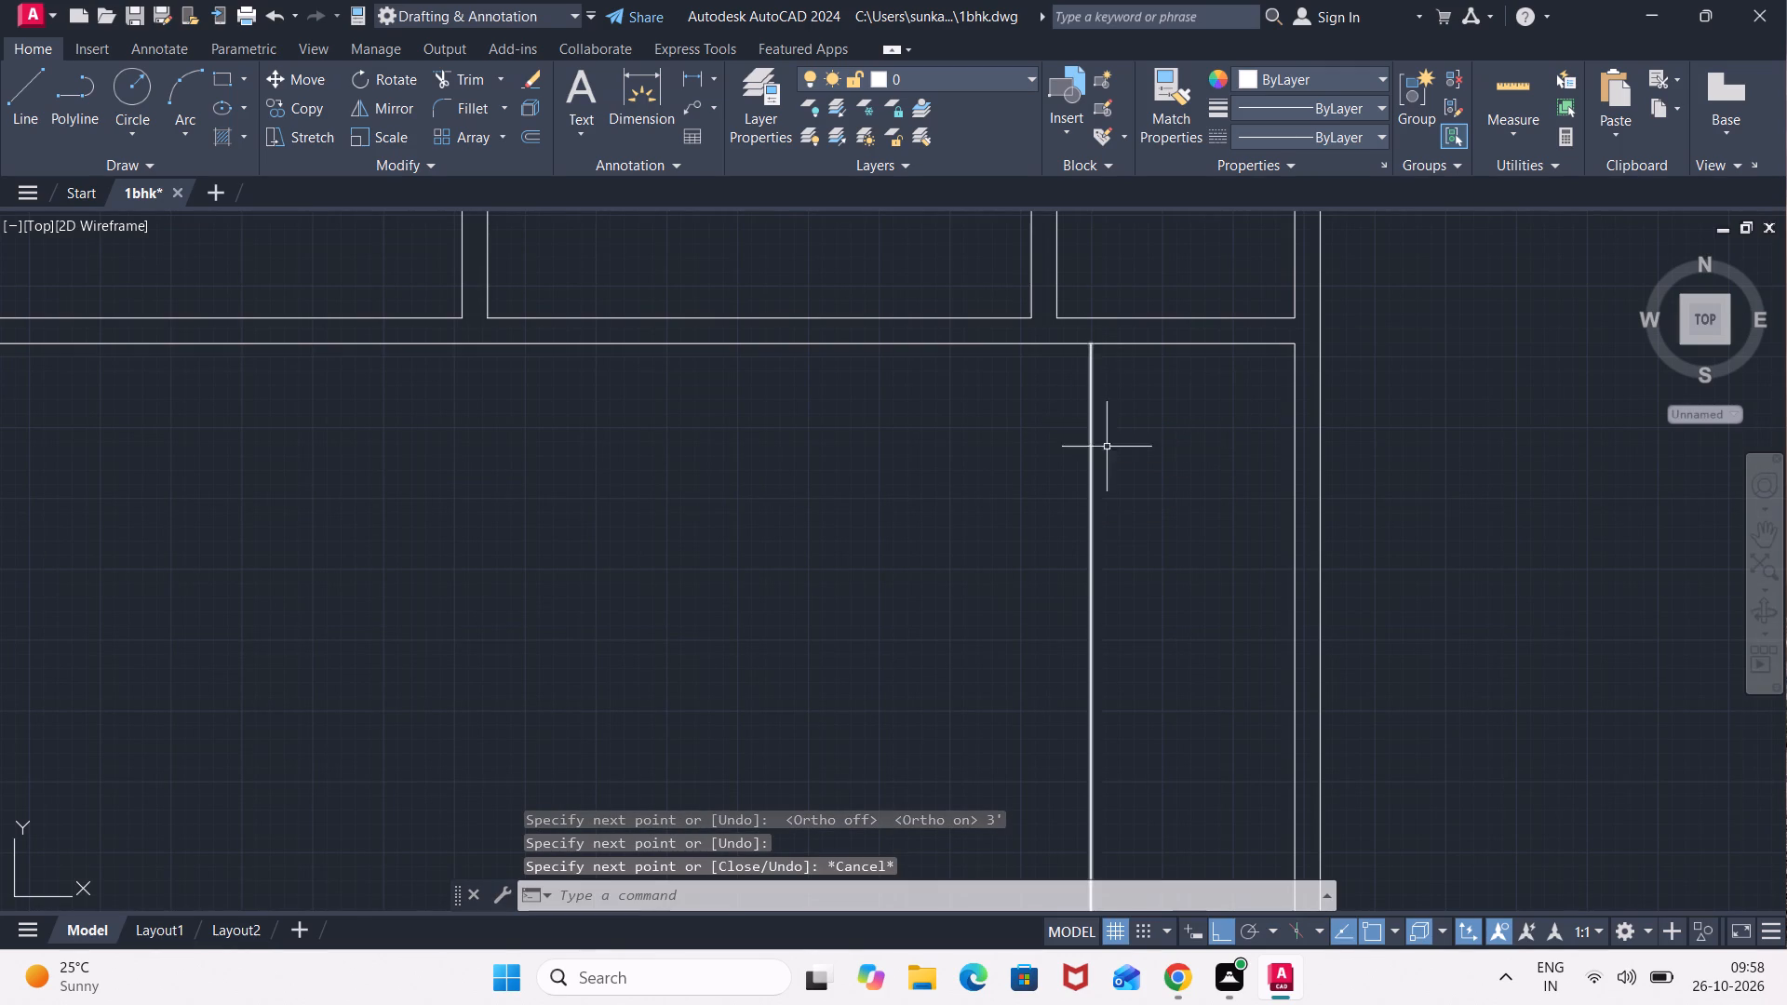
Offset the 3' horizontal line at the base of the new right-hand strip 3' upward.
scroll(1256, 716, down, 2)
middle_drag(1216, 726, 853, 344)
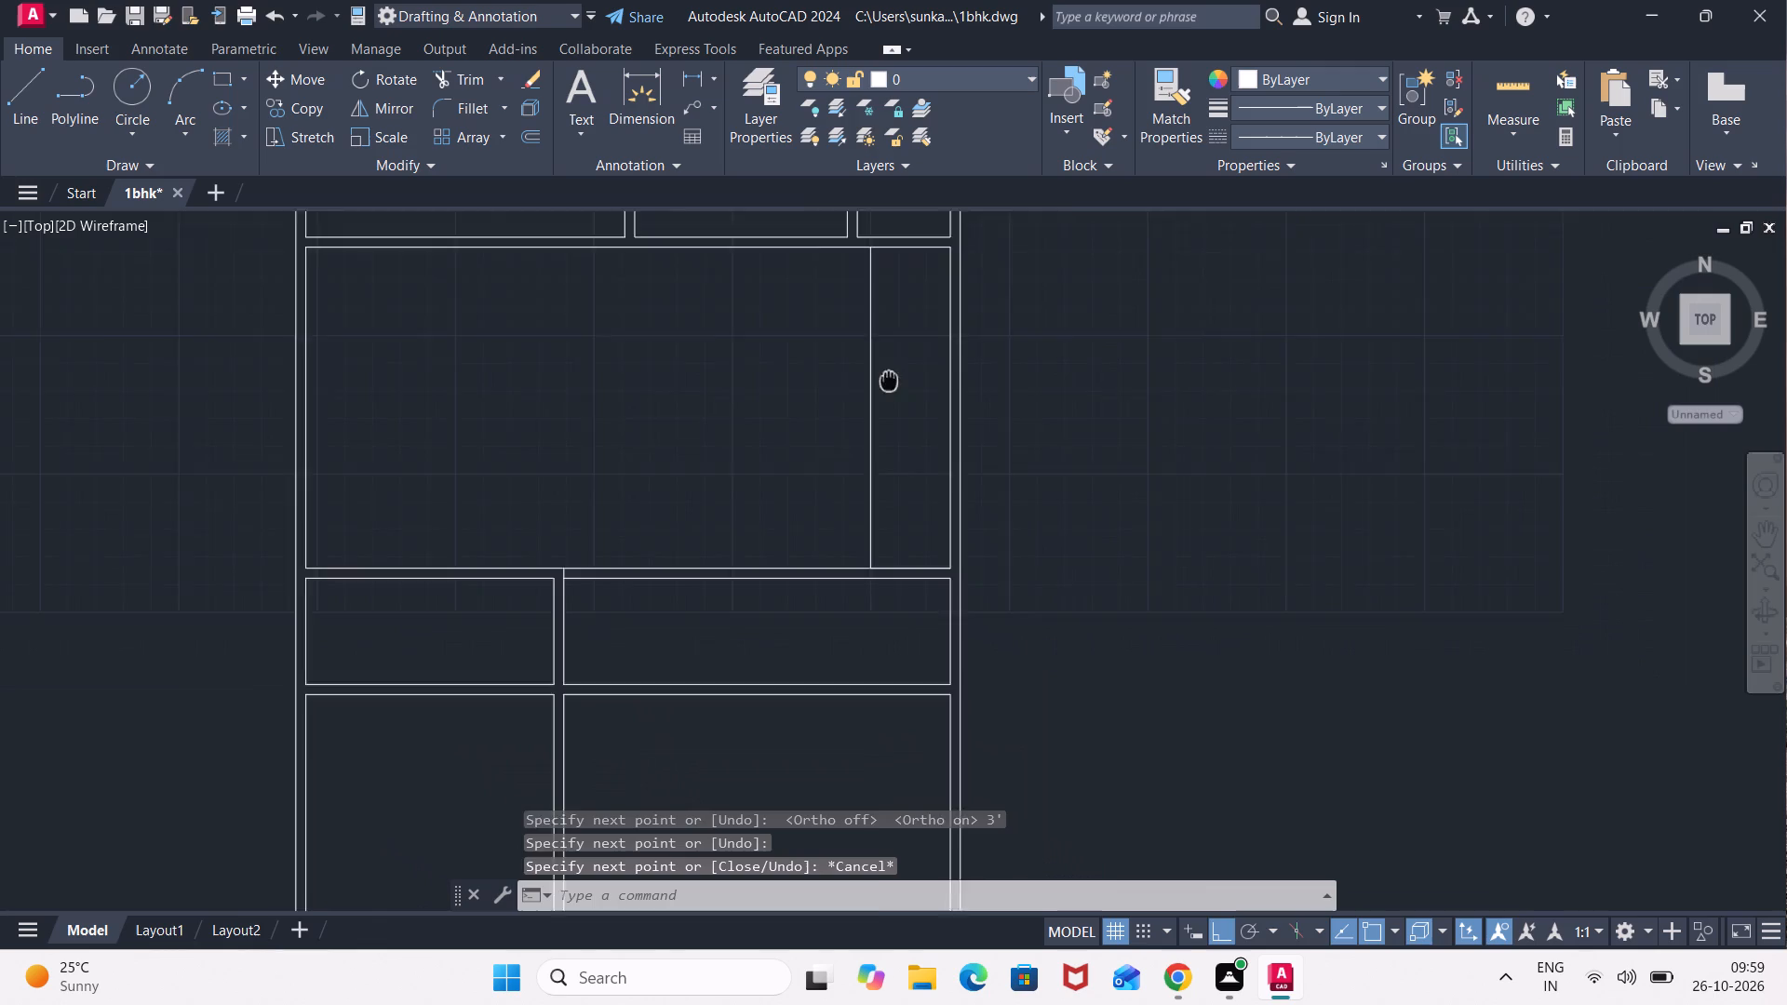
middle_drag(853, 344, 827, 323)
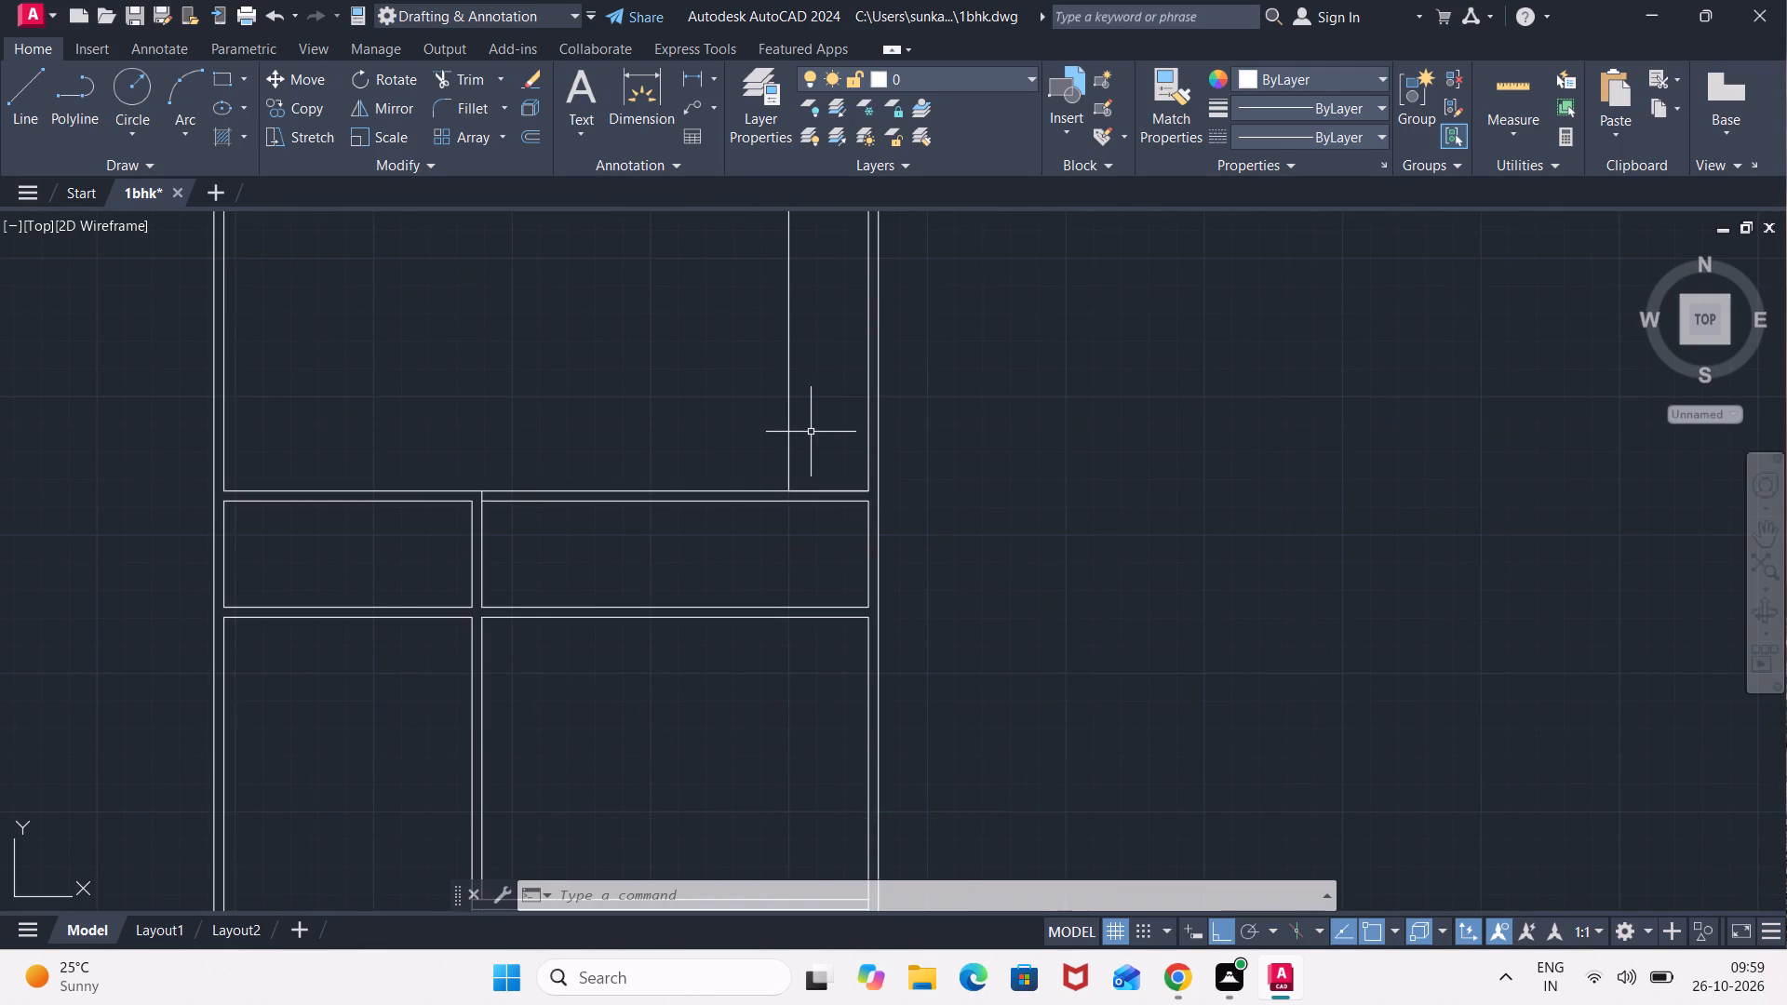
key(o)
key(Return)
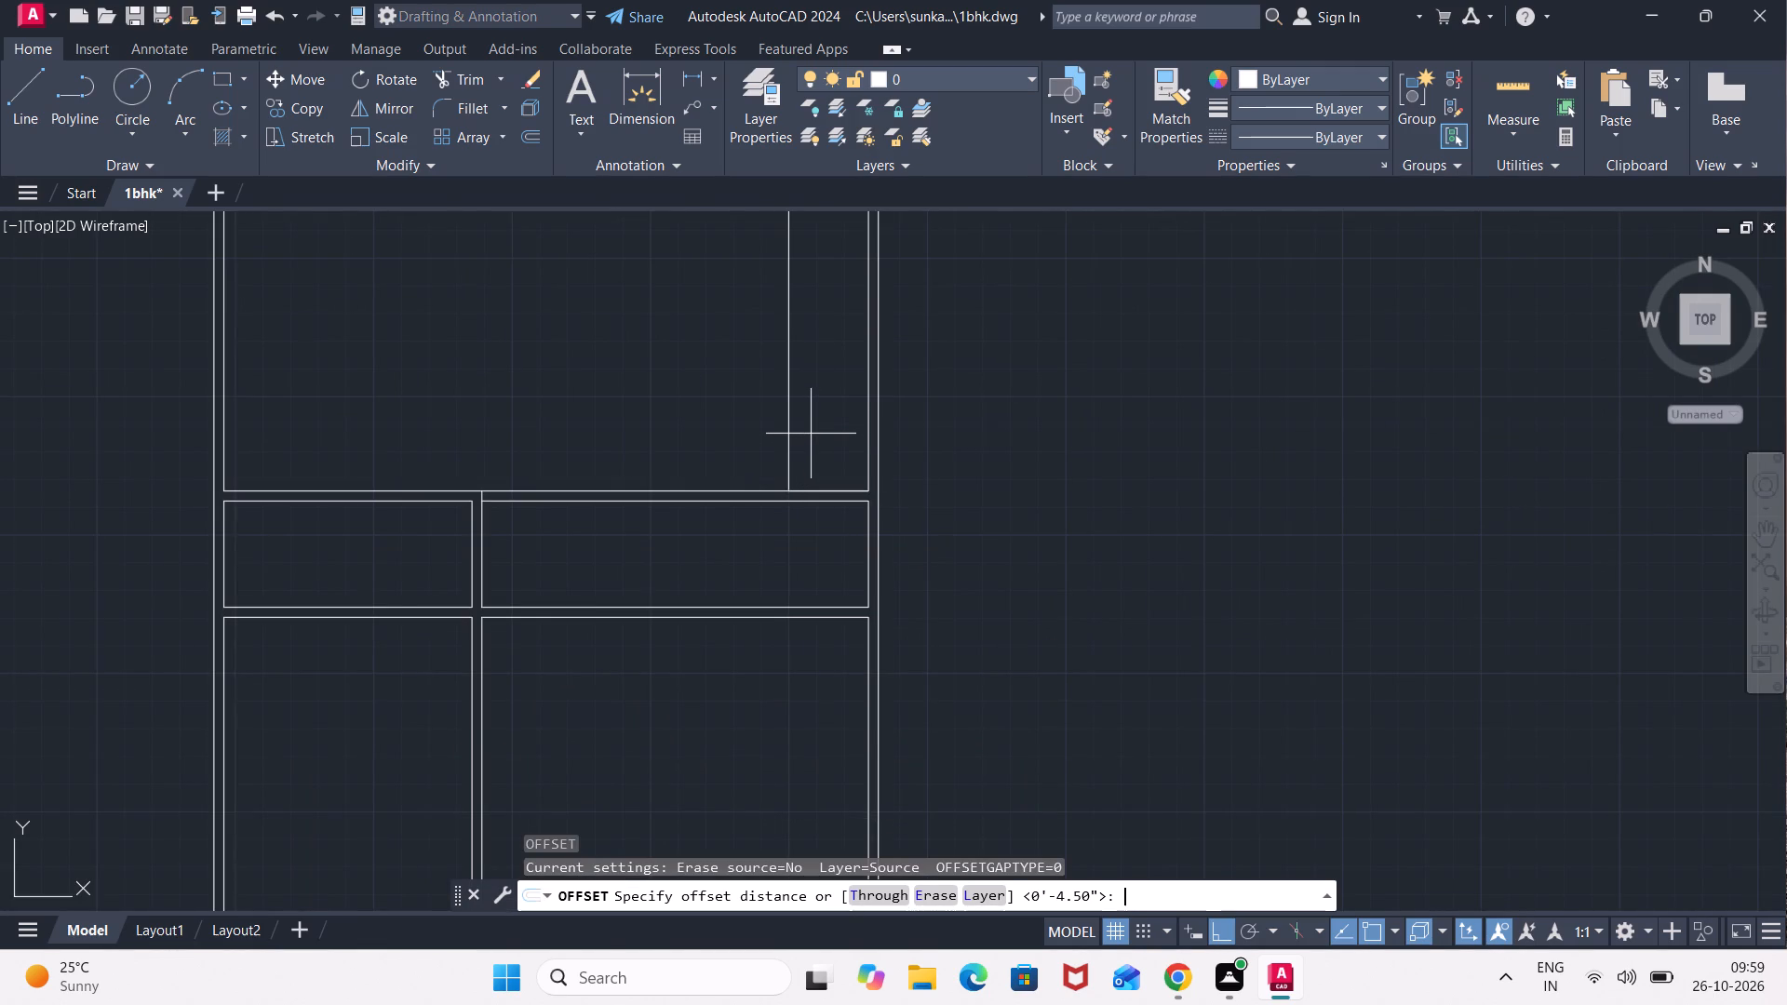
key(4)
key(BackSpace)
text(3')
key(Return)
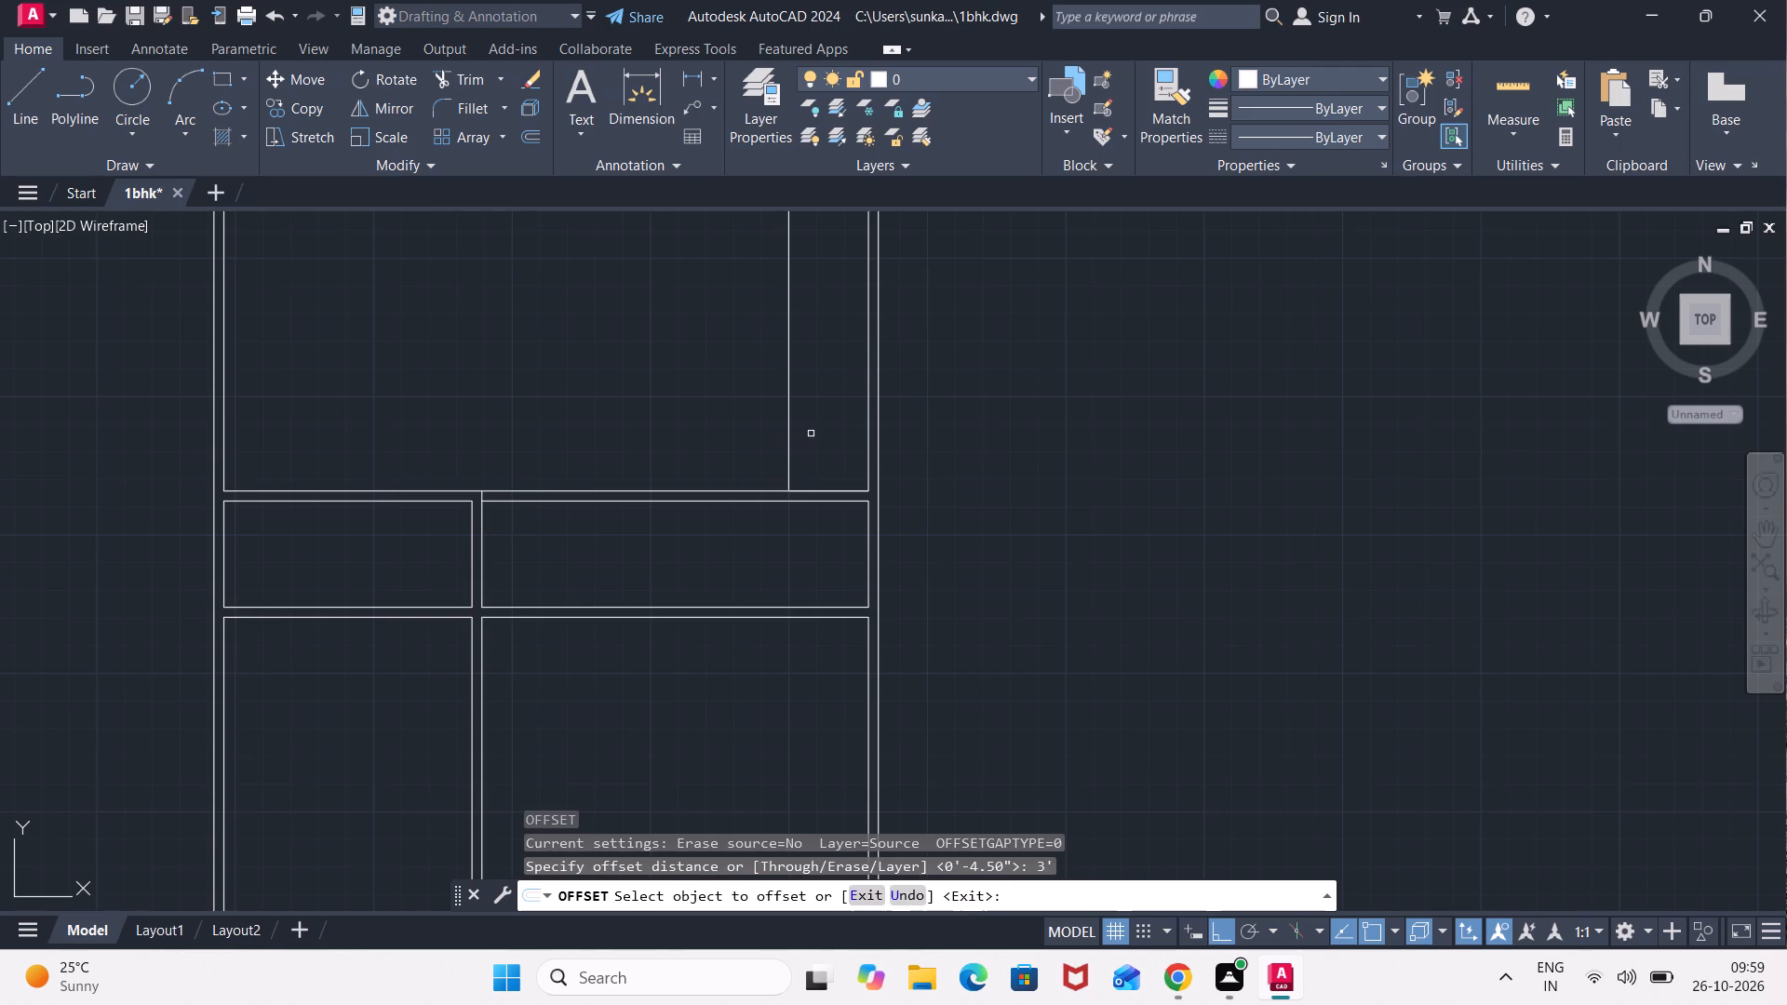
click(820, 489)
click(820, 389)
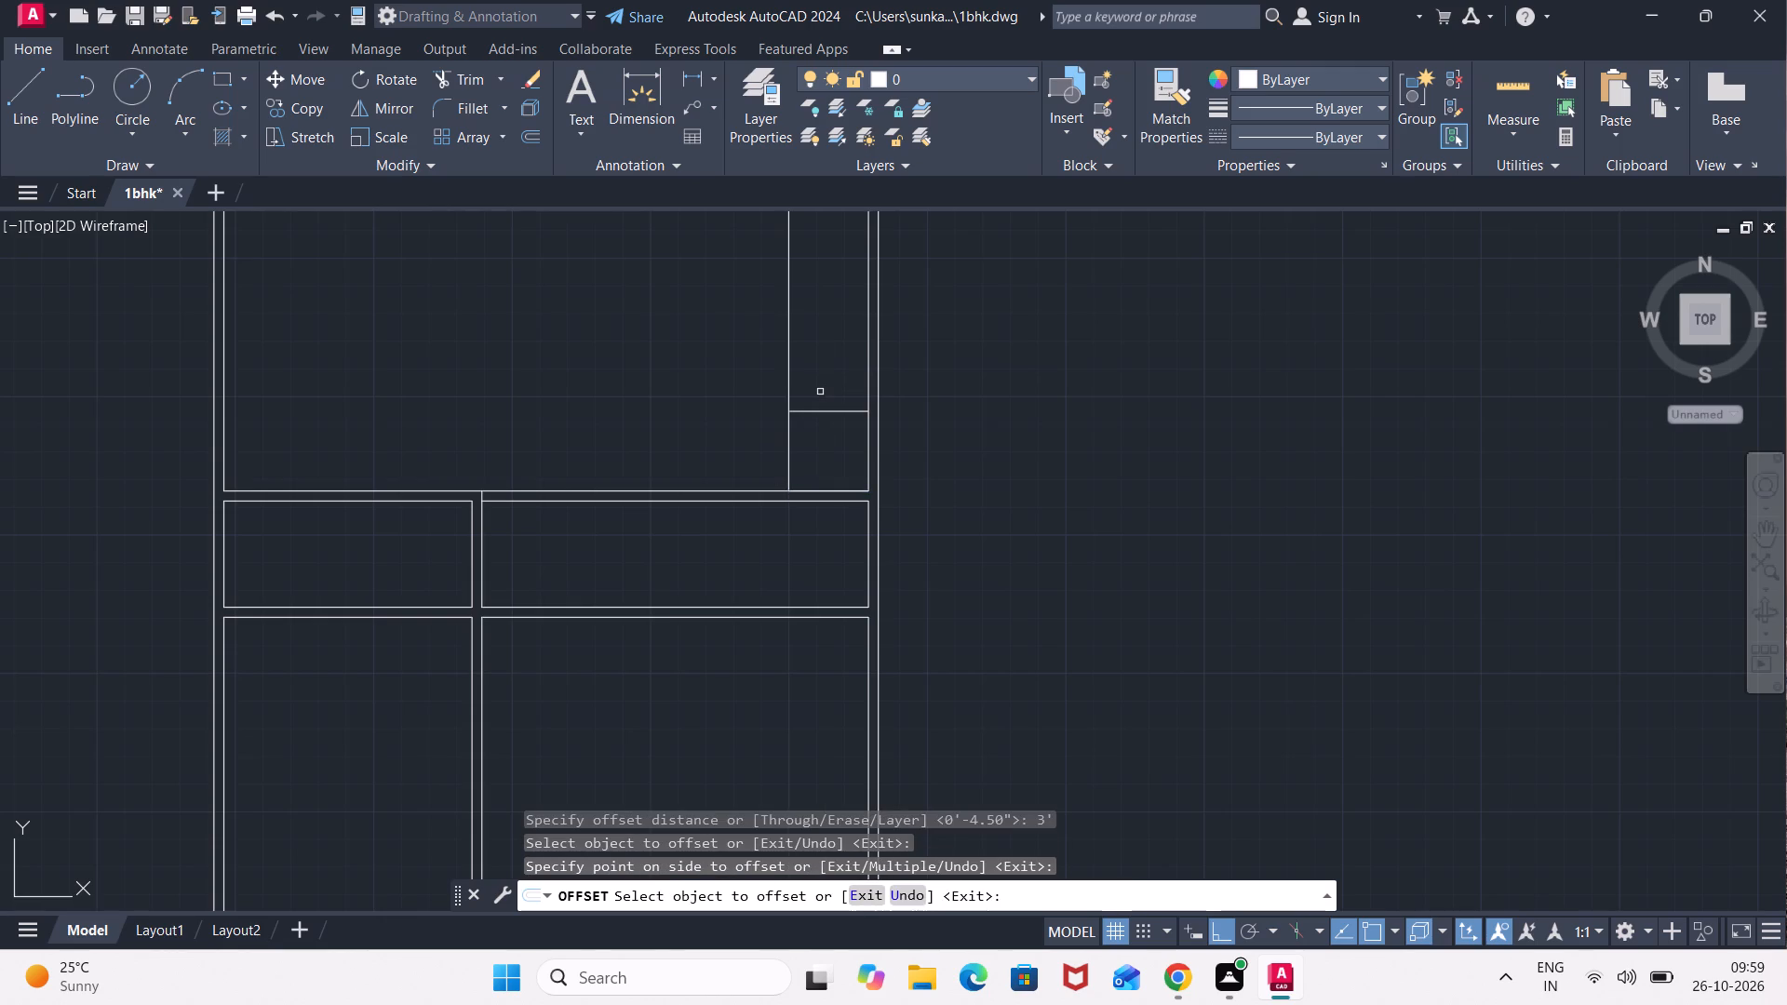
key(Escape)
Erase the original 3' line lying on the large room's bottom wall.
click(837, 490)
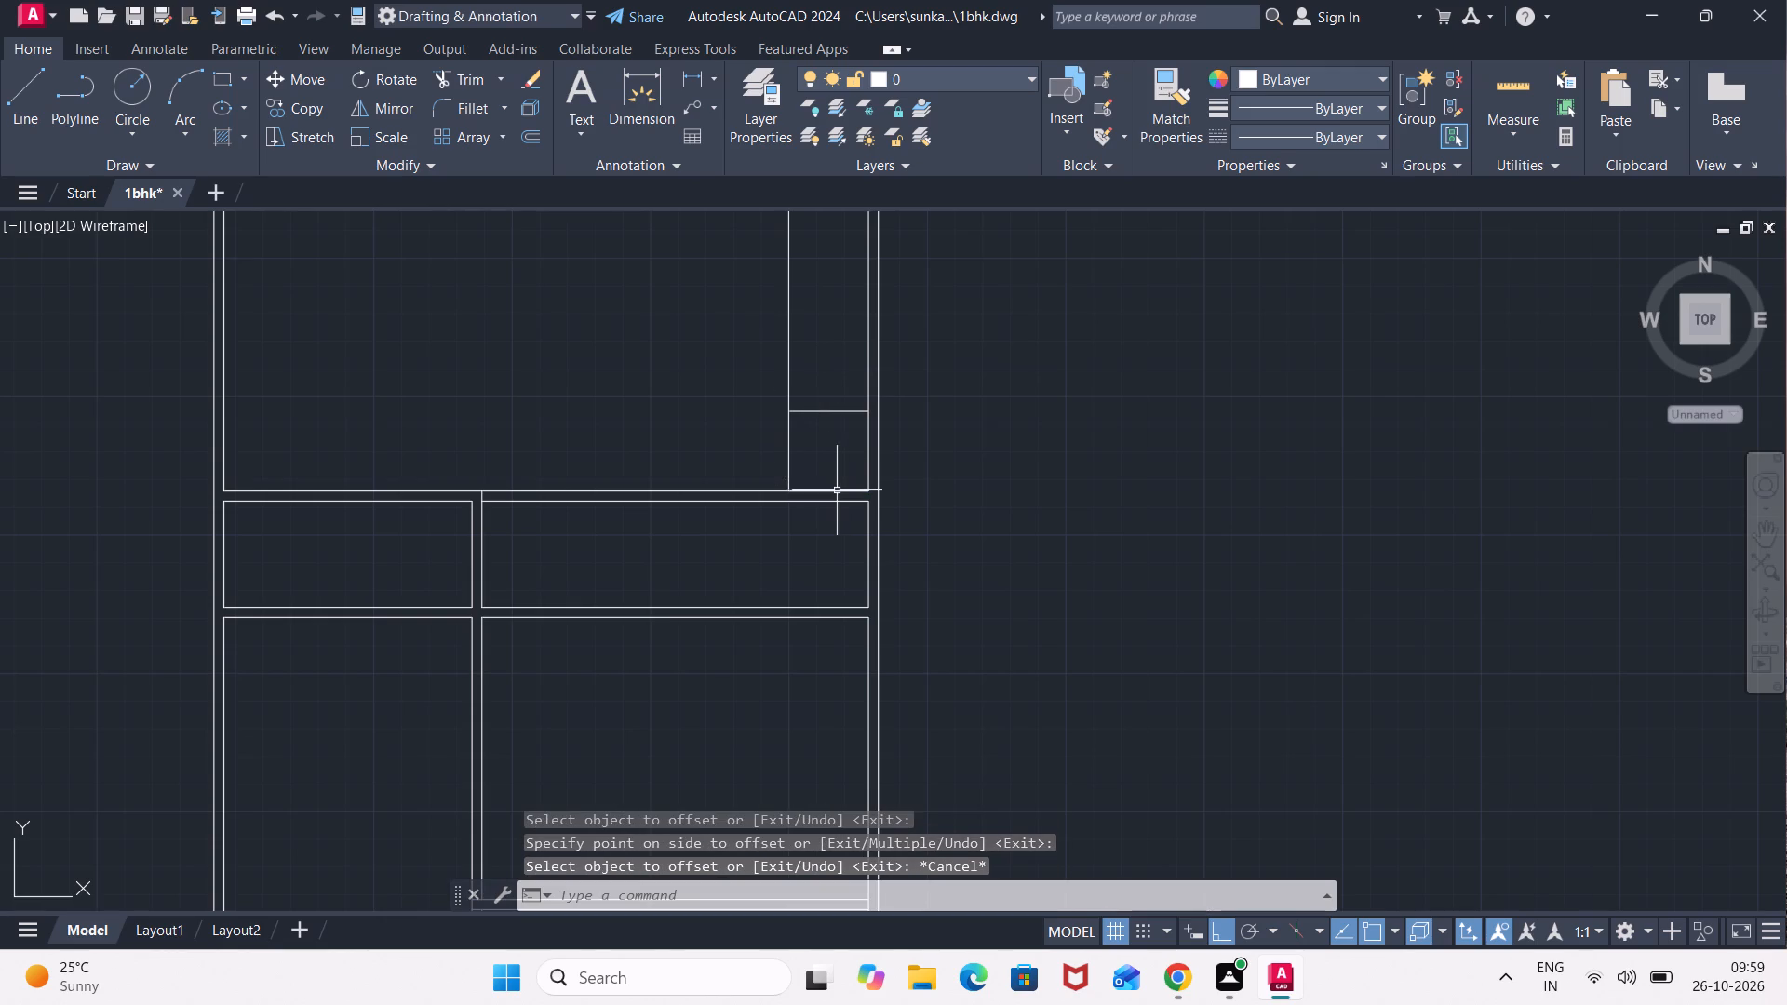
key(Delete)
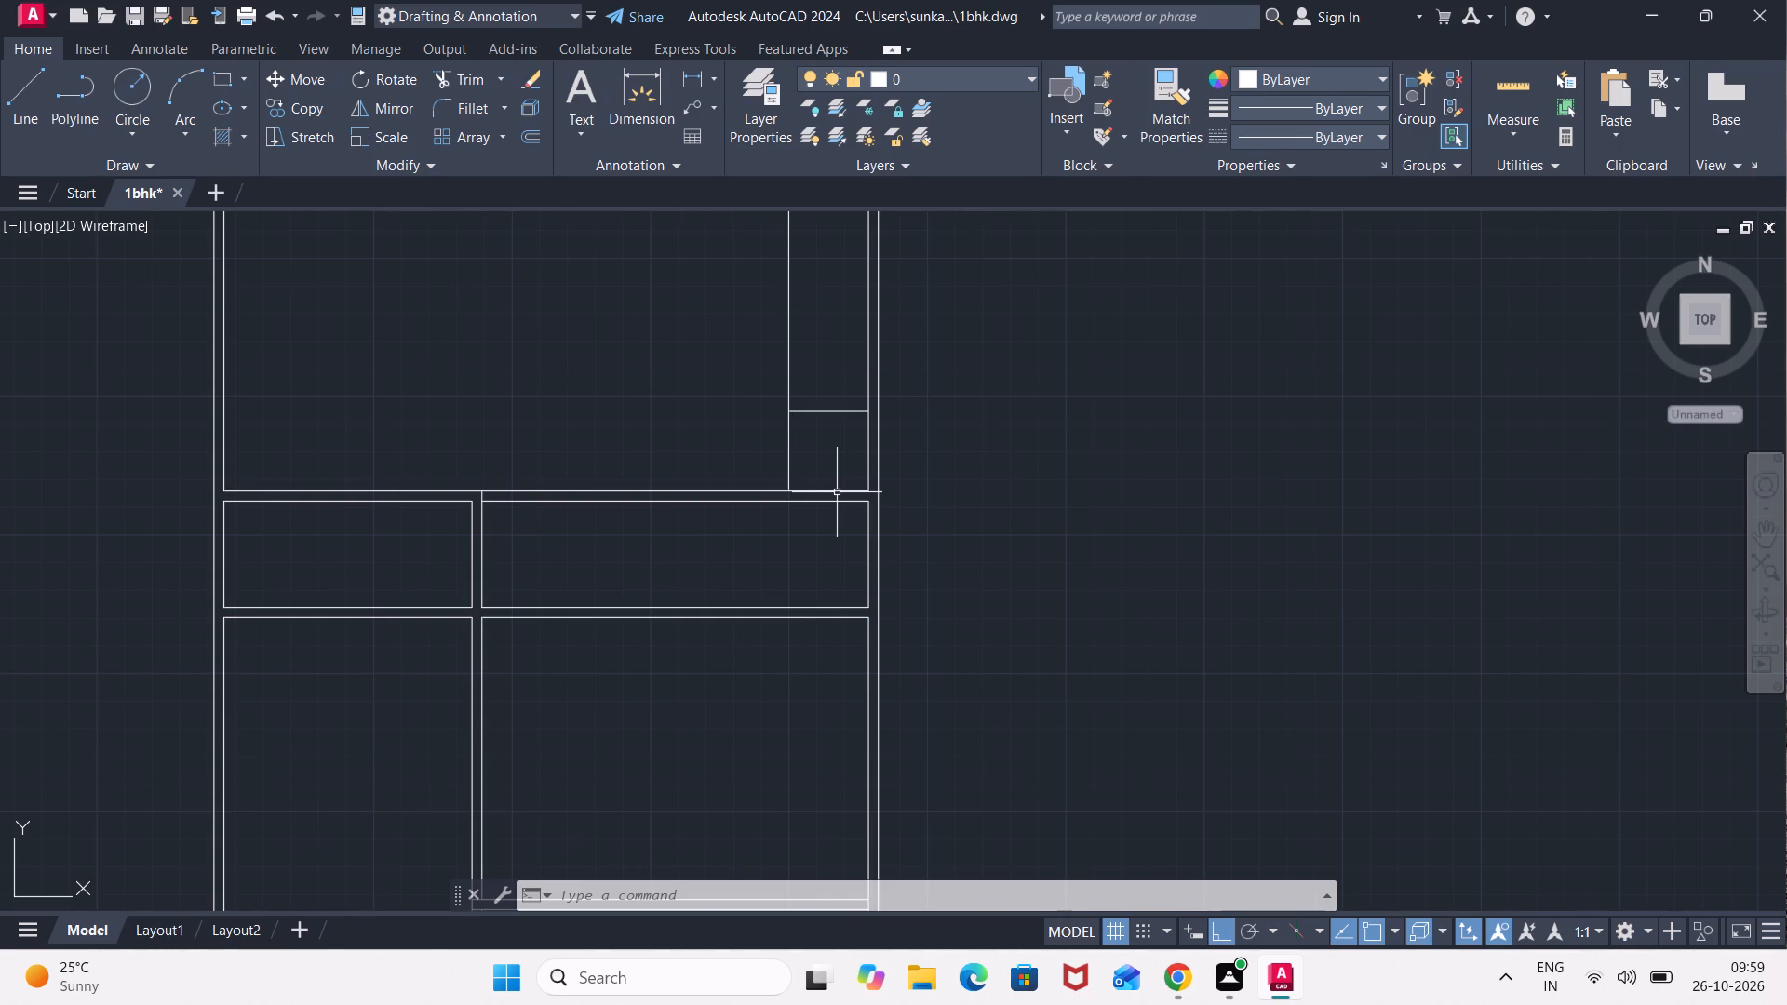
Offset the strip's horizontal line upward at 10" spacing, each copy from the last, to make four stair tread lines.
key(o)
key(Return)
text(10")
key(Return)
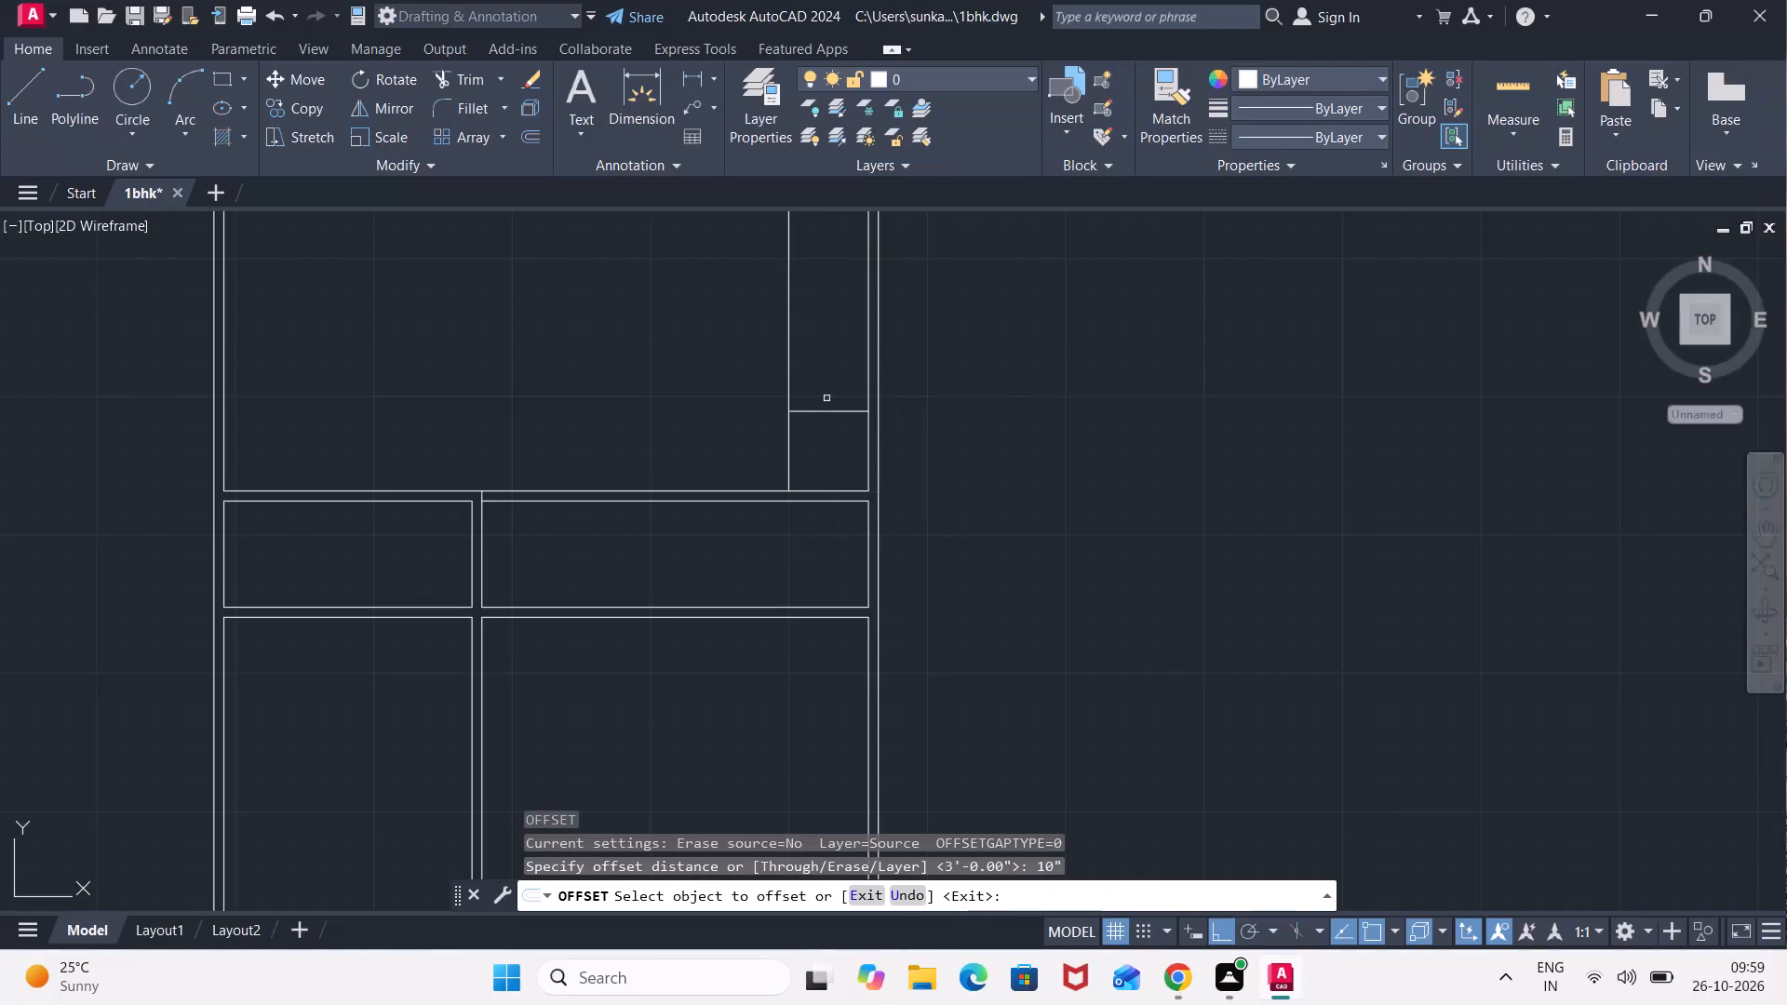
click(821, 411)
click(816, 355)
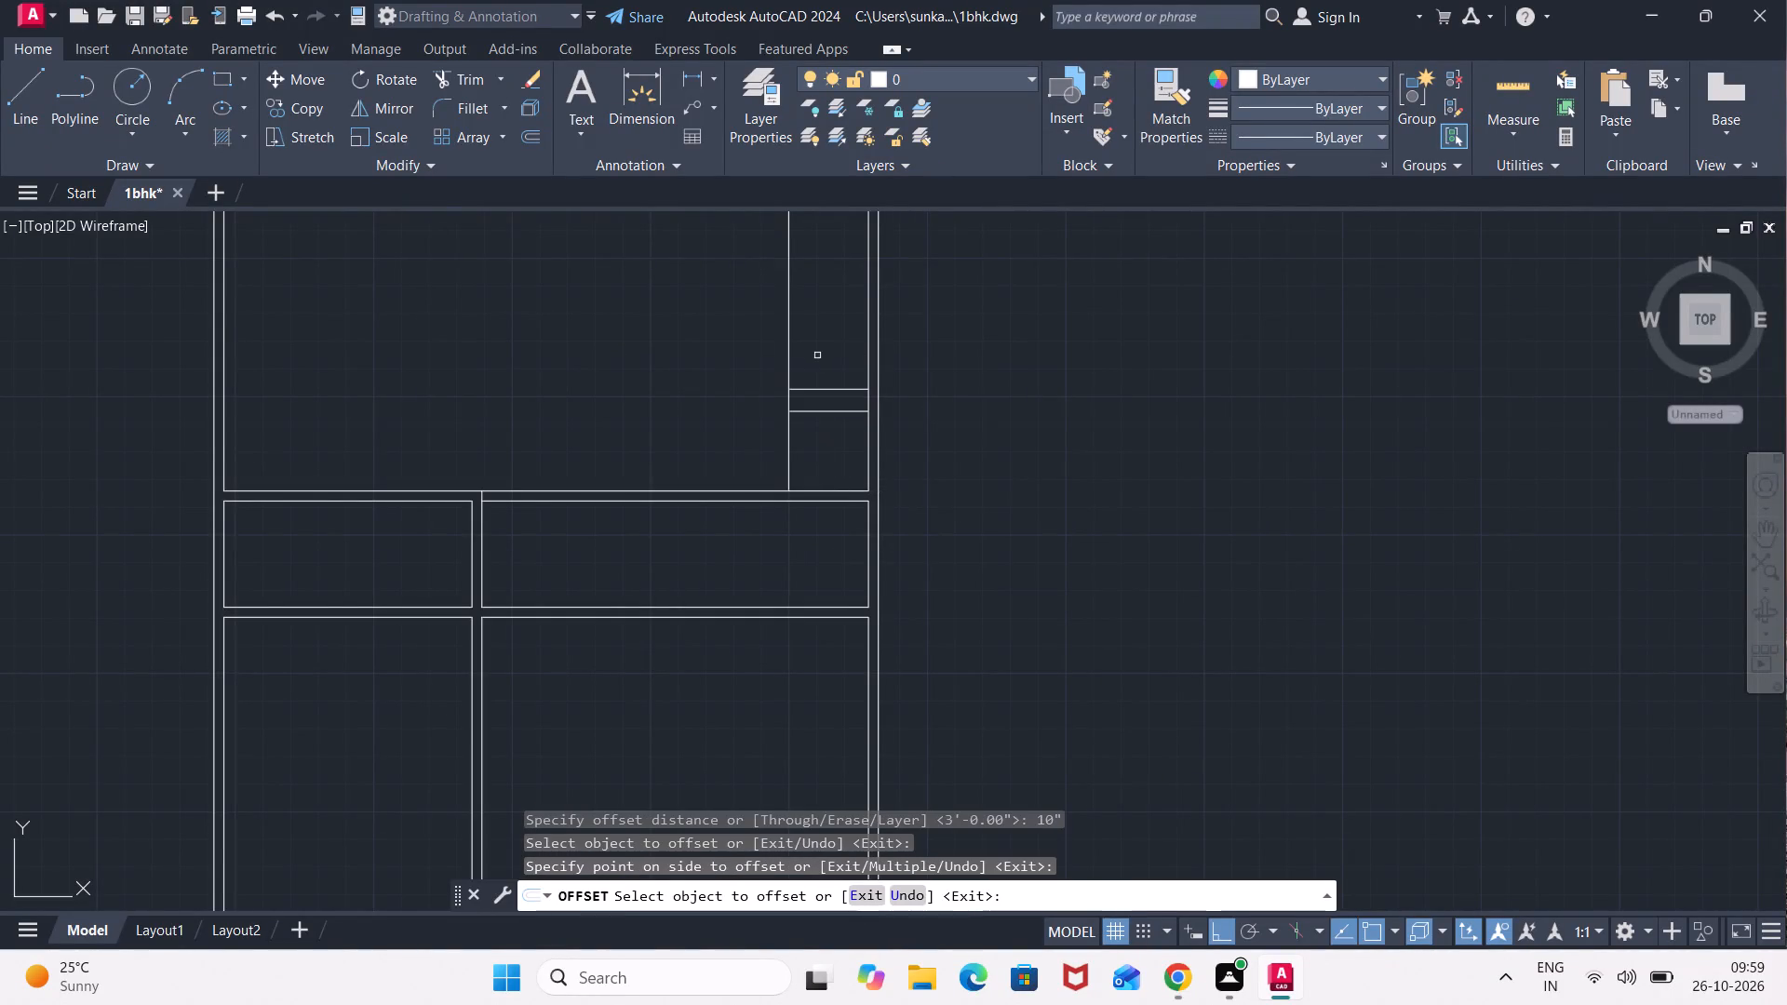
click(824, 392)
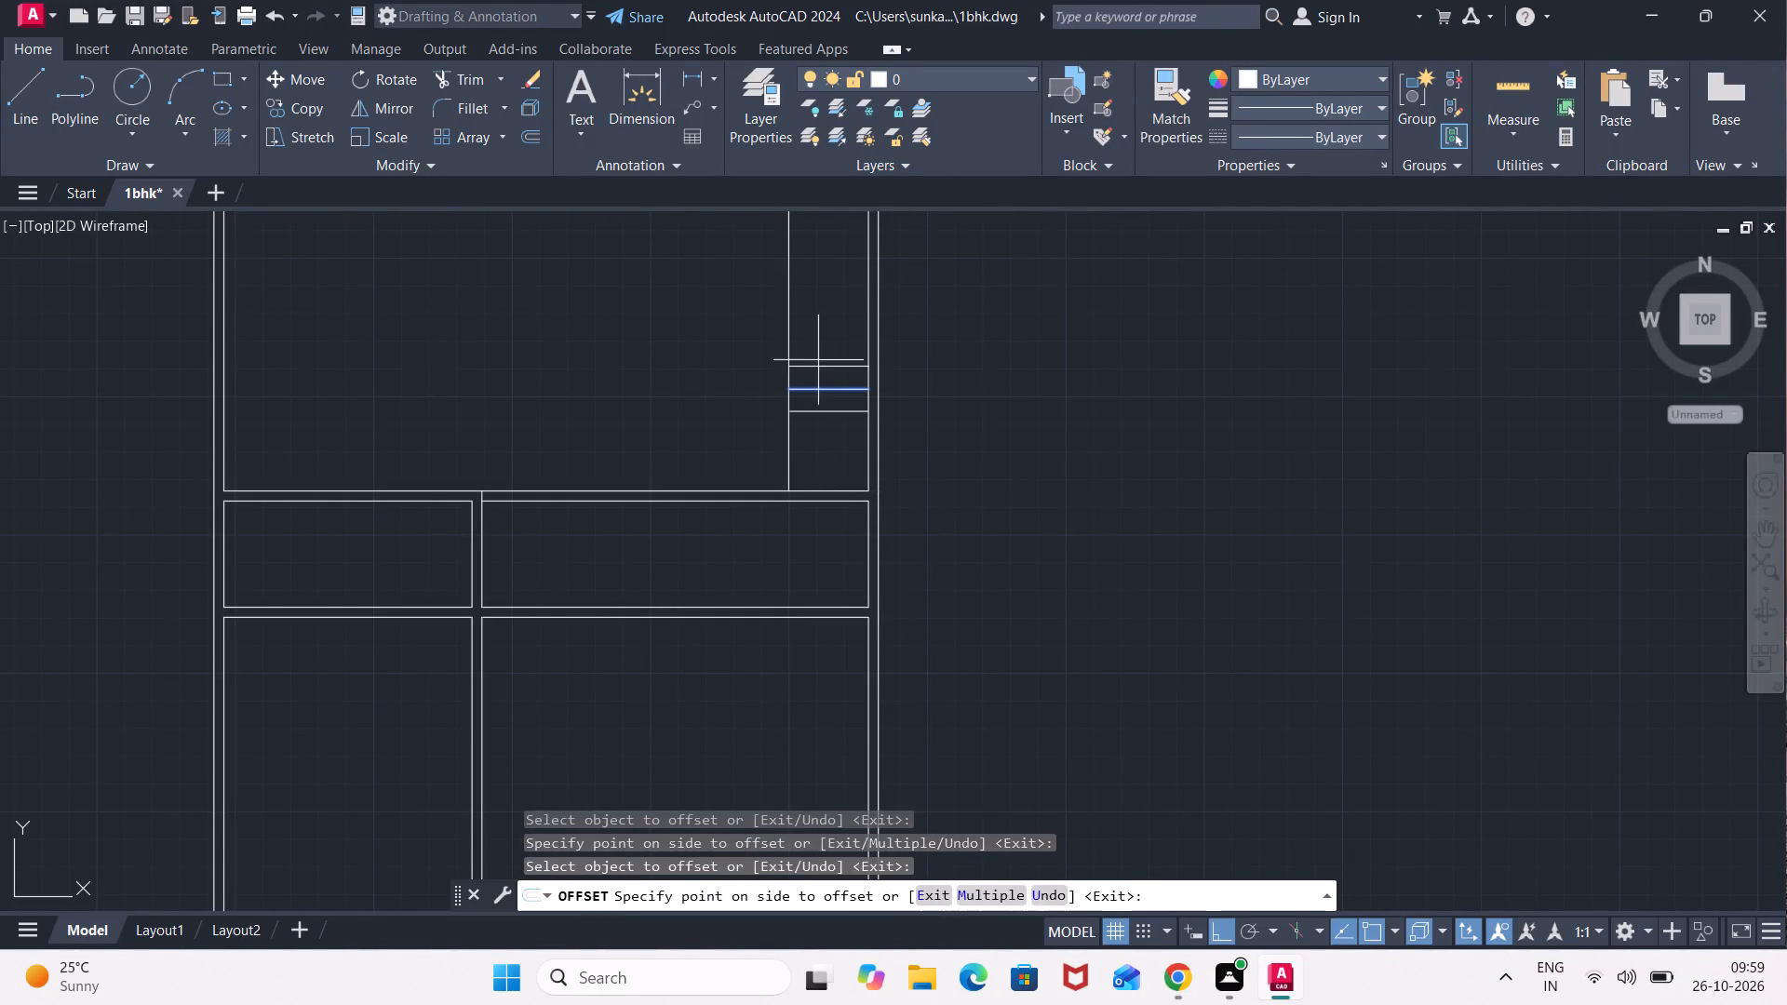
click(816, 346)
middle_drag(816, 345, 808, 496)
click(814, 516)
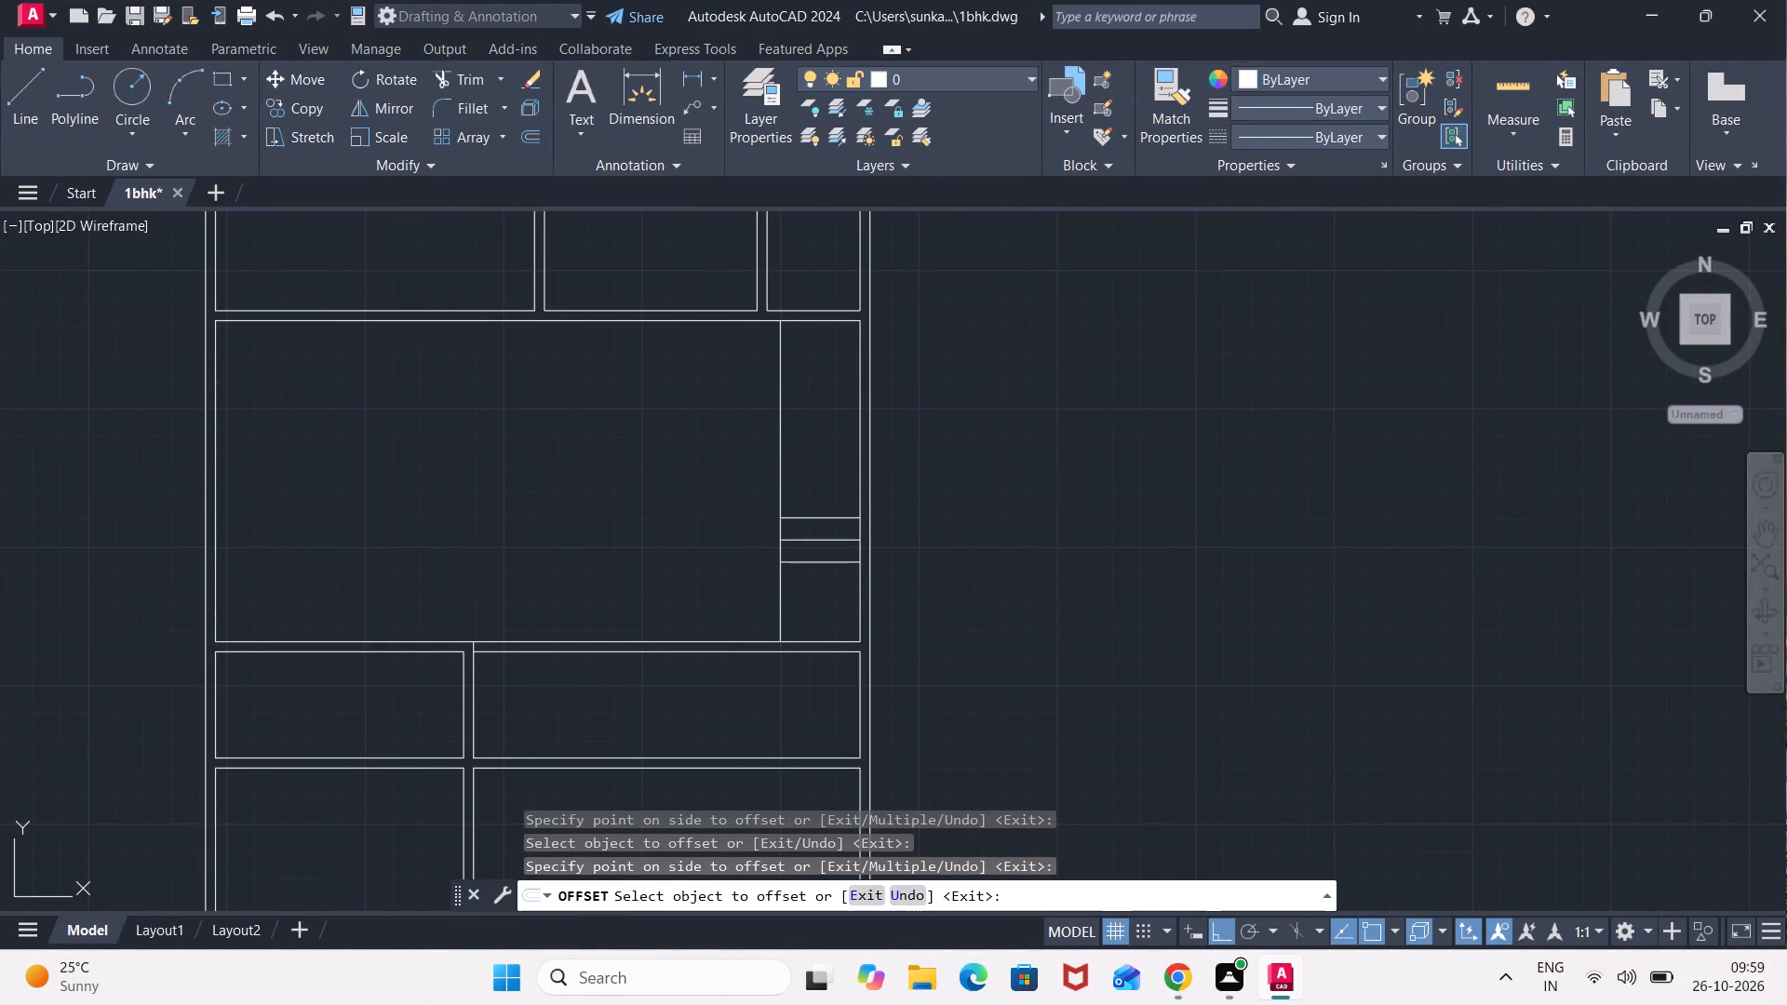
click(819, 443)
click(832, 489)
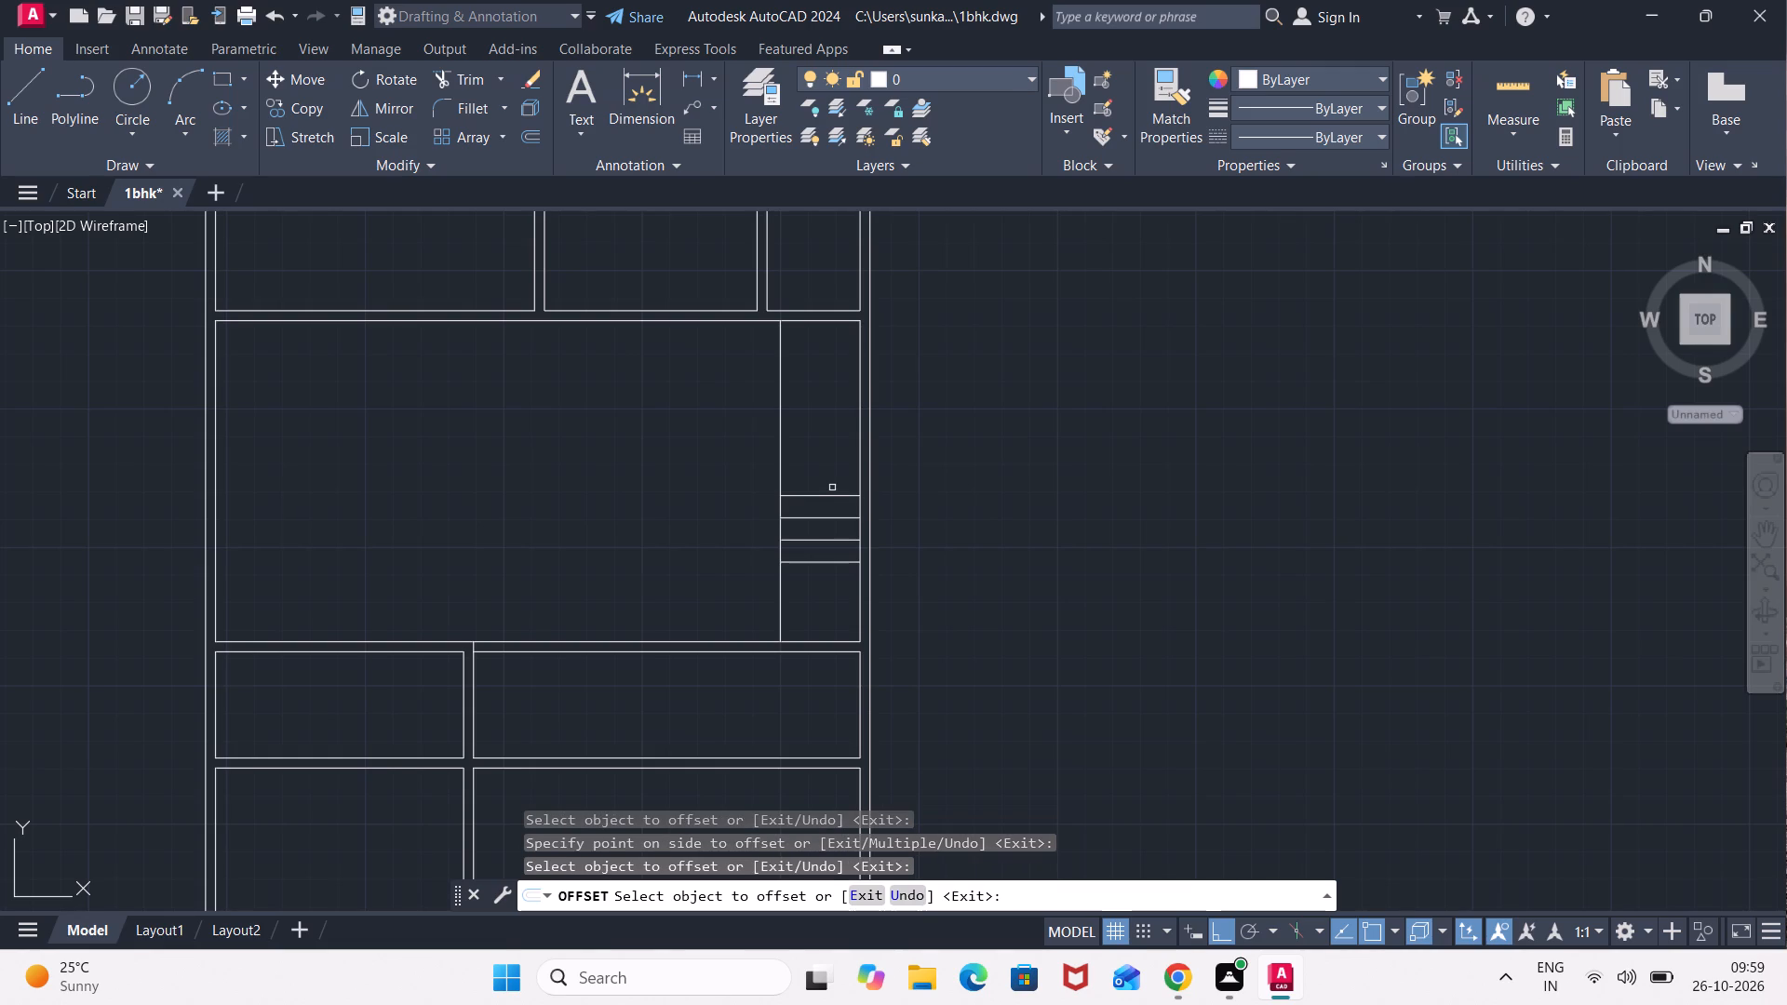
click(832, 495)
click(828, 428)
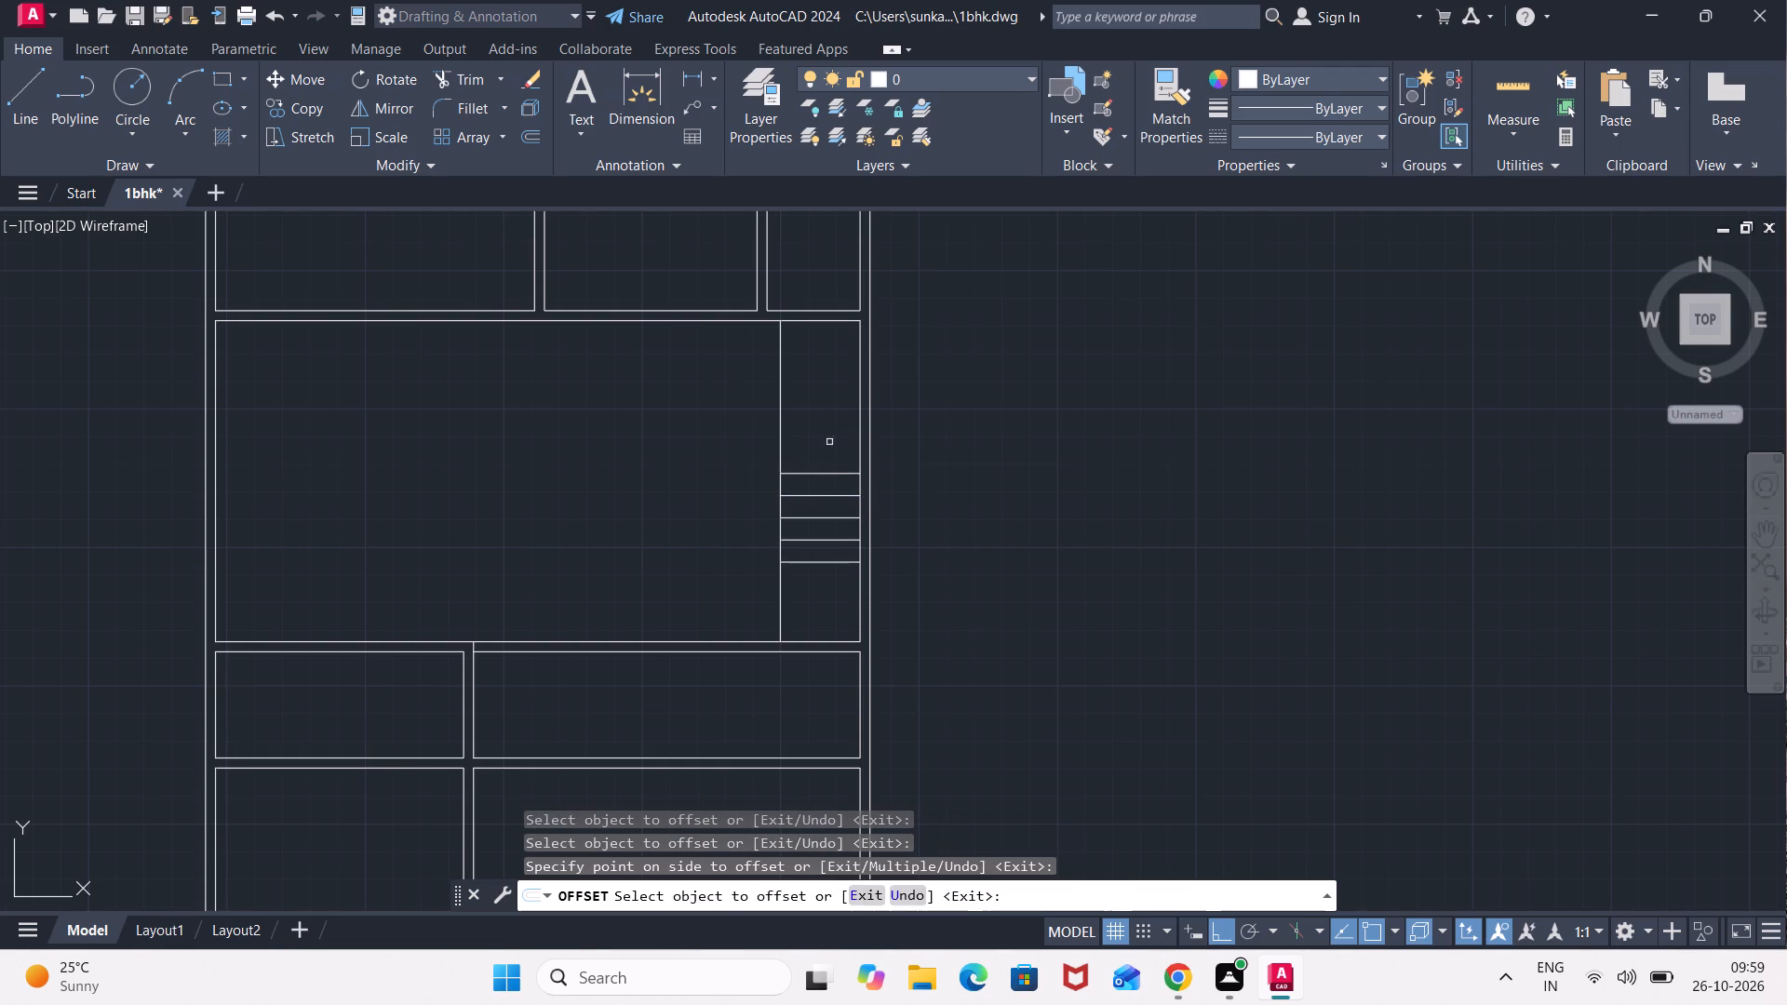
Continue the stair with three more tread lines, each offset 10" above the previous one.
click(831, 476)
click(822, 403)
click(824, 454)
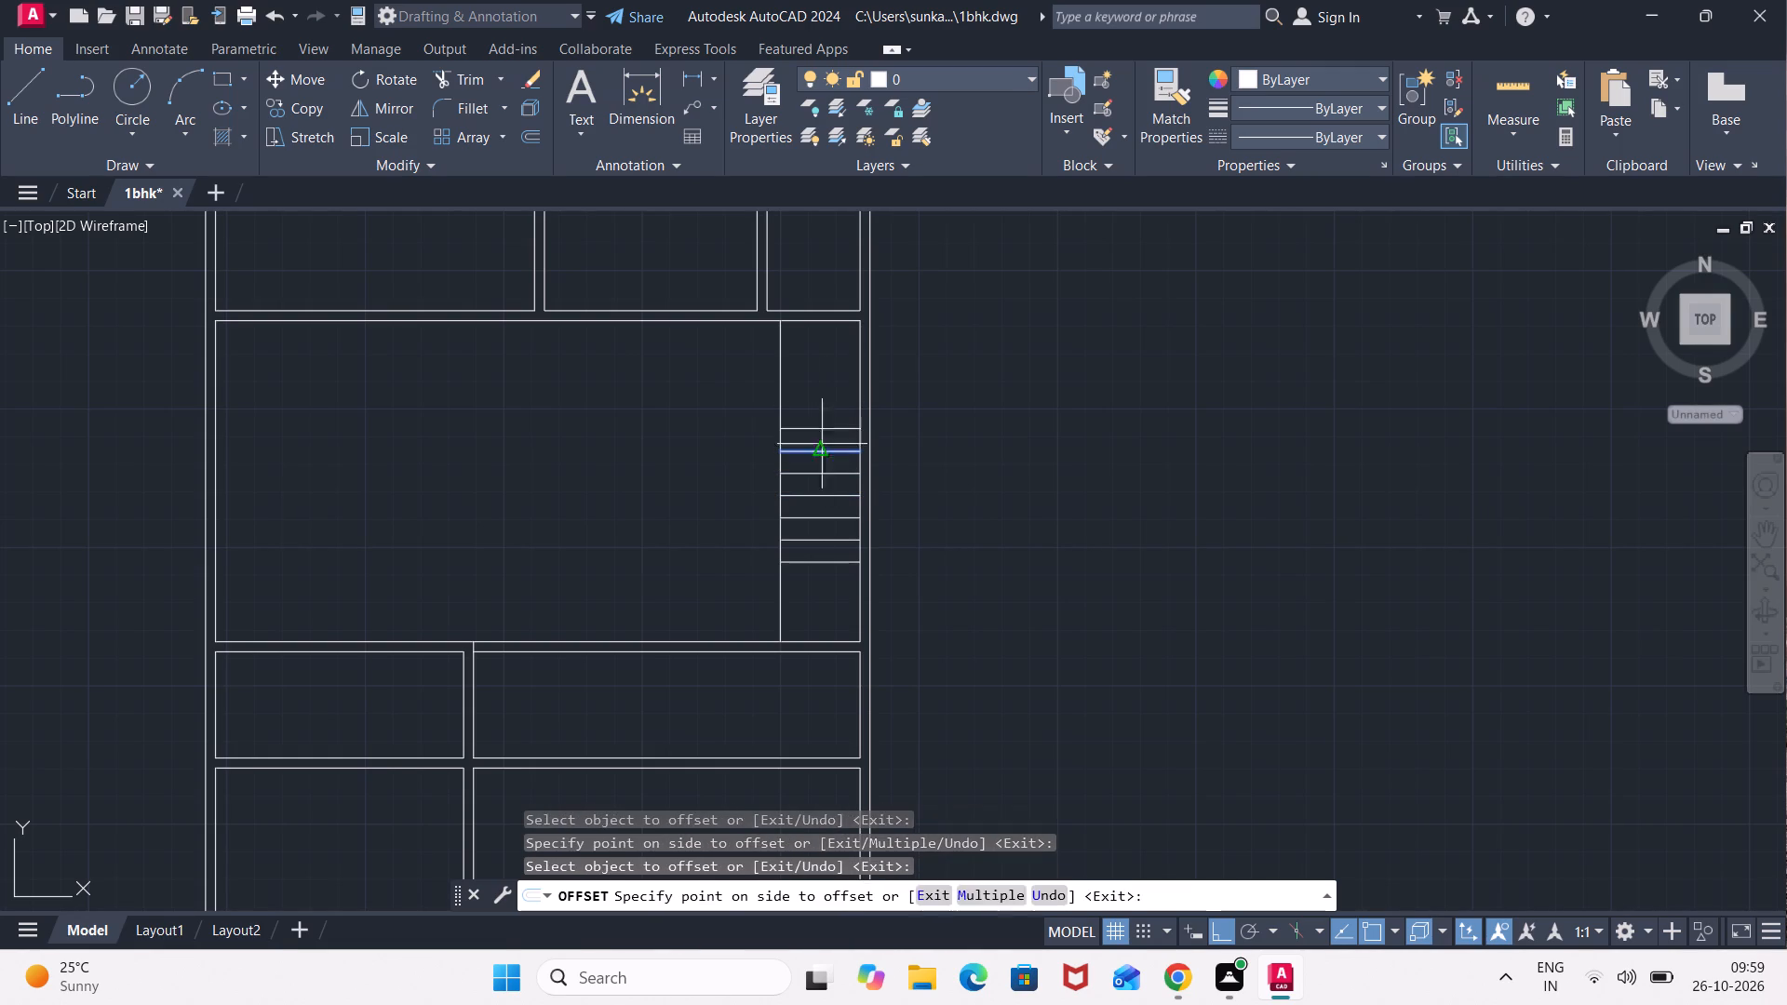
click(808, 378)
click(812, 430)
click(806, 371)
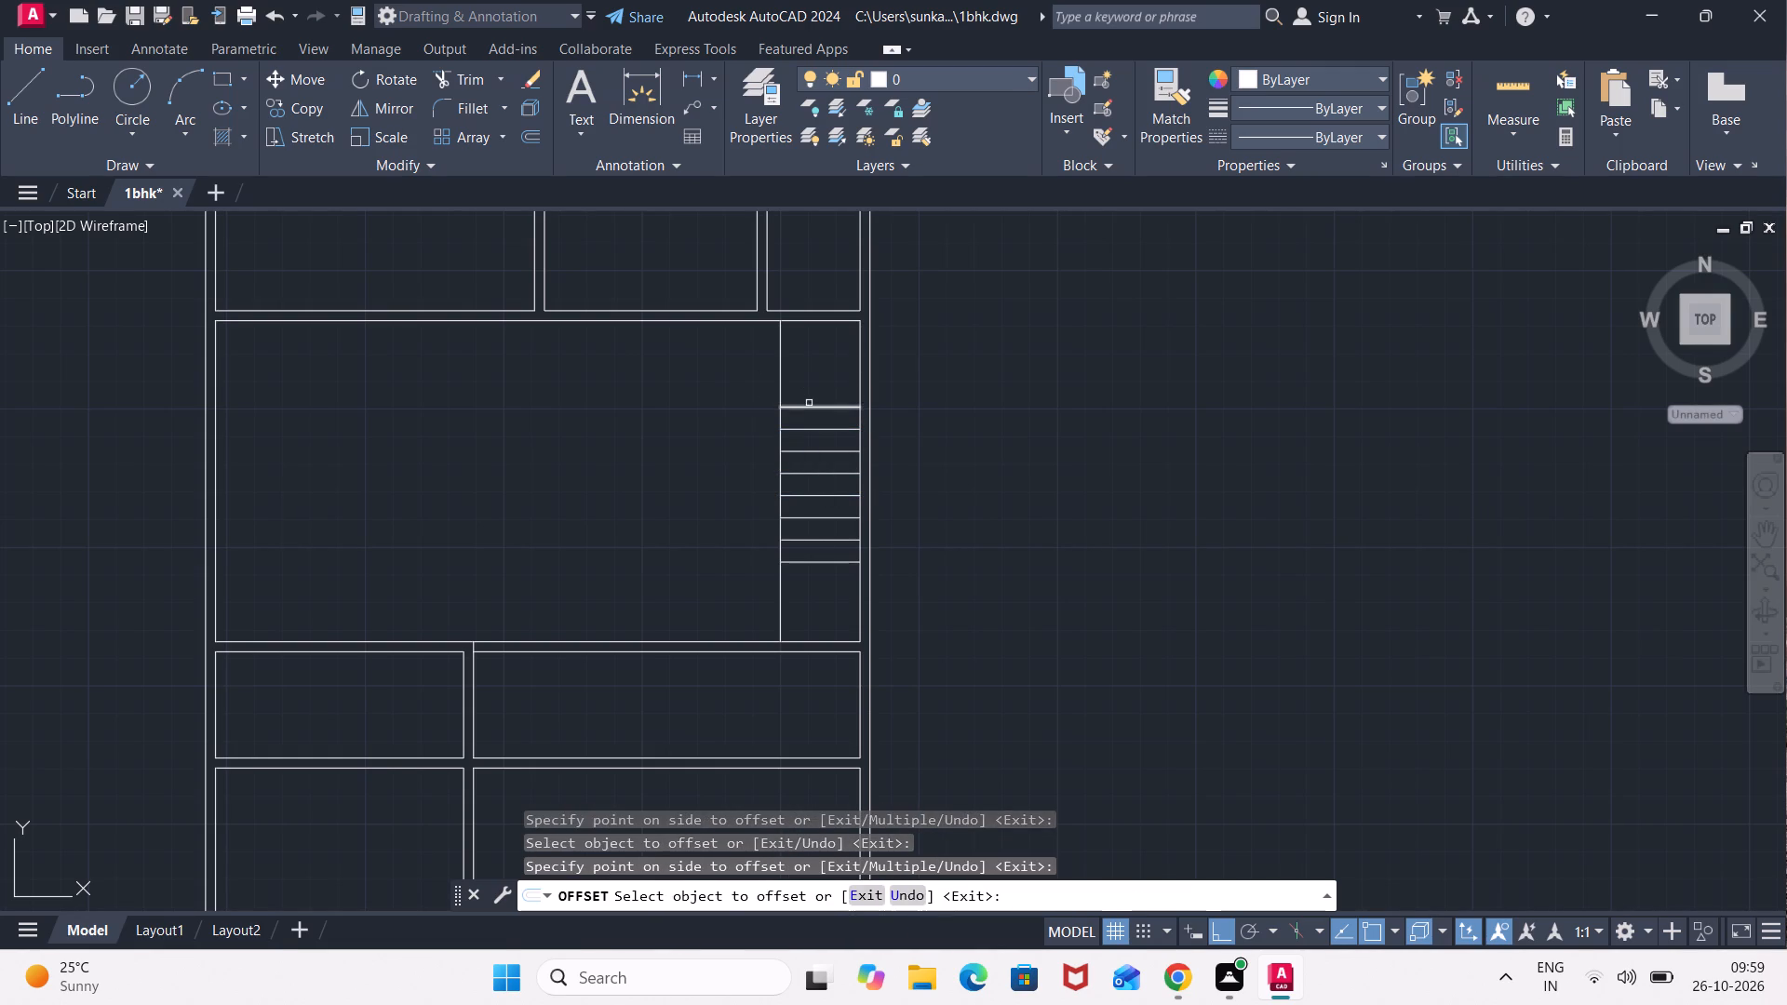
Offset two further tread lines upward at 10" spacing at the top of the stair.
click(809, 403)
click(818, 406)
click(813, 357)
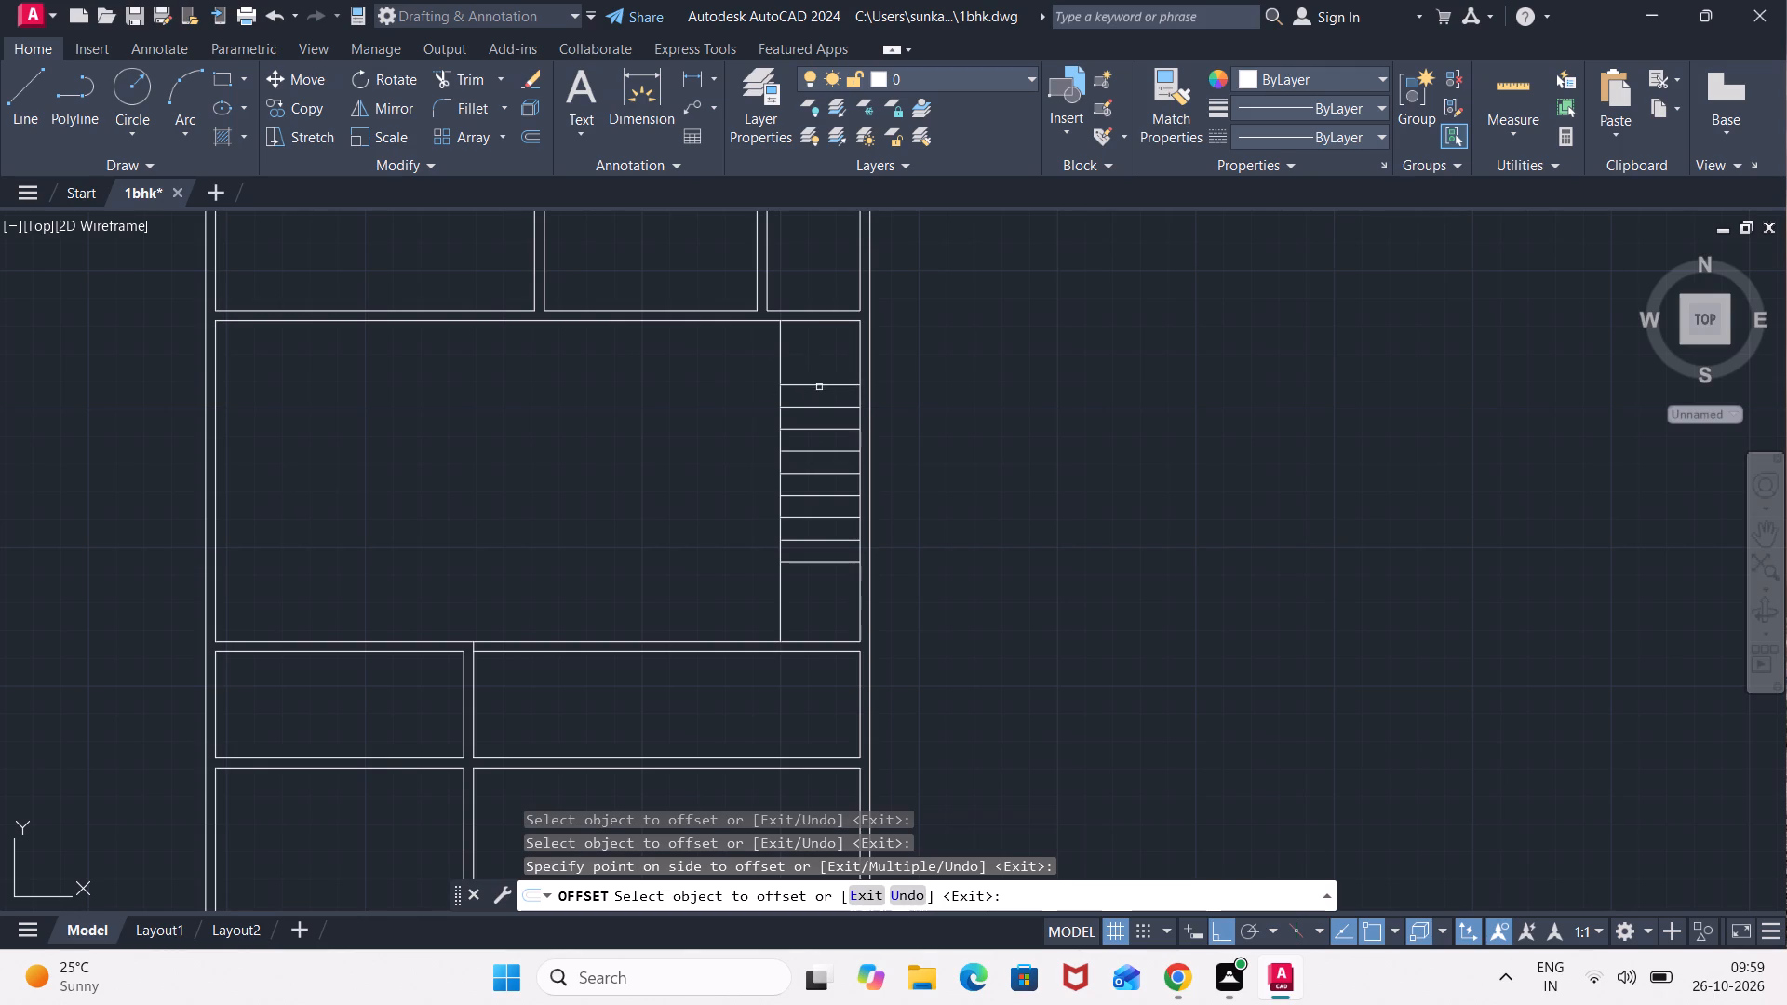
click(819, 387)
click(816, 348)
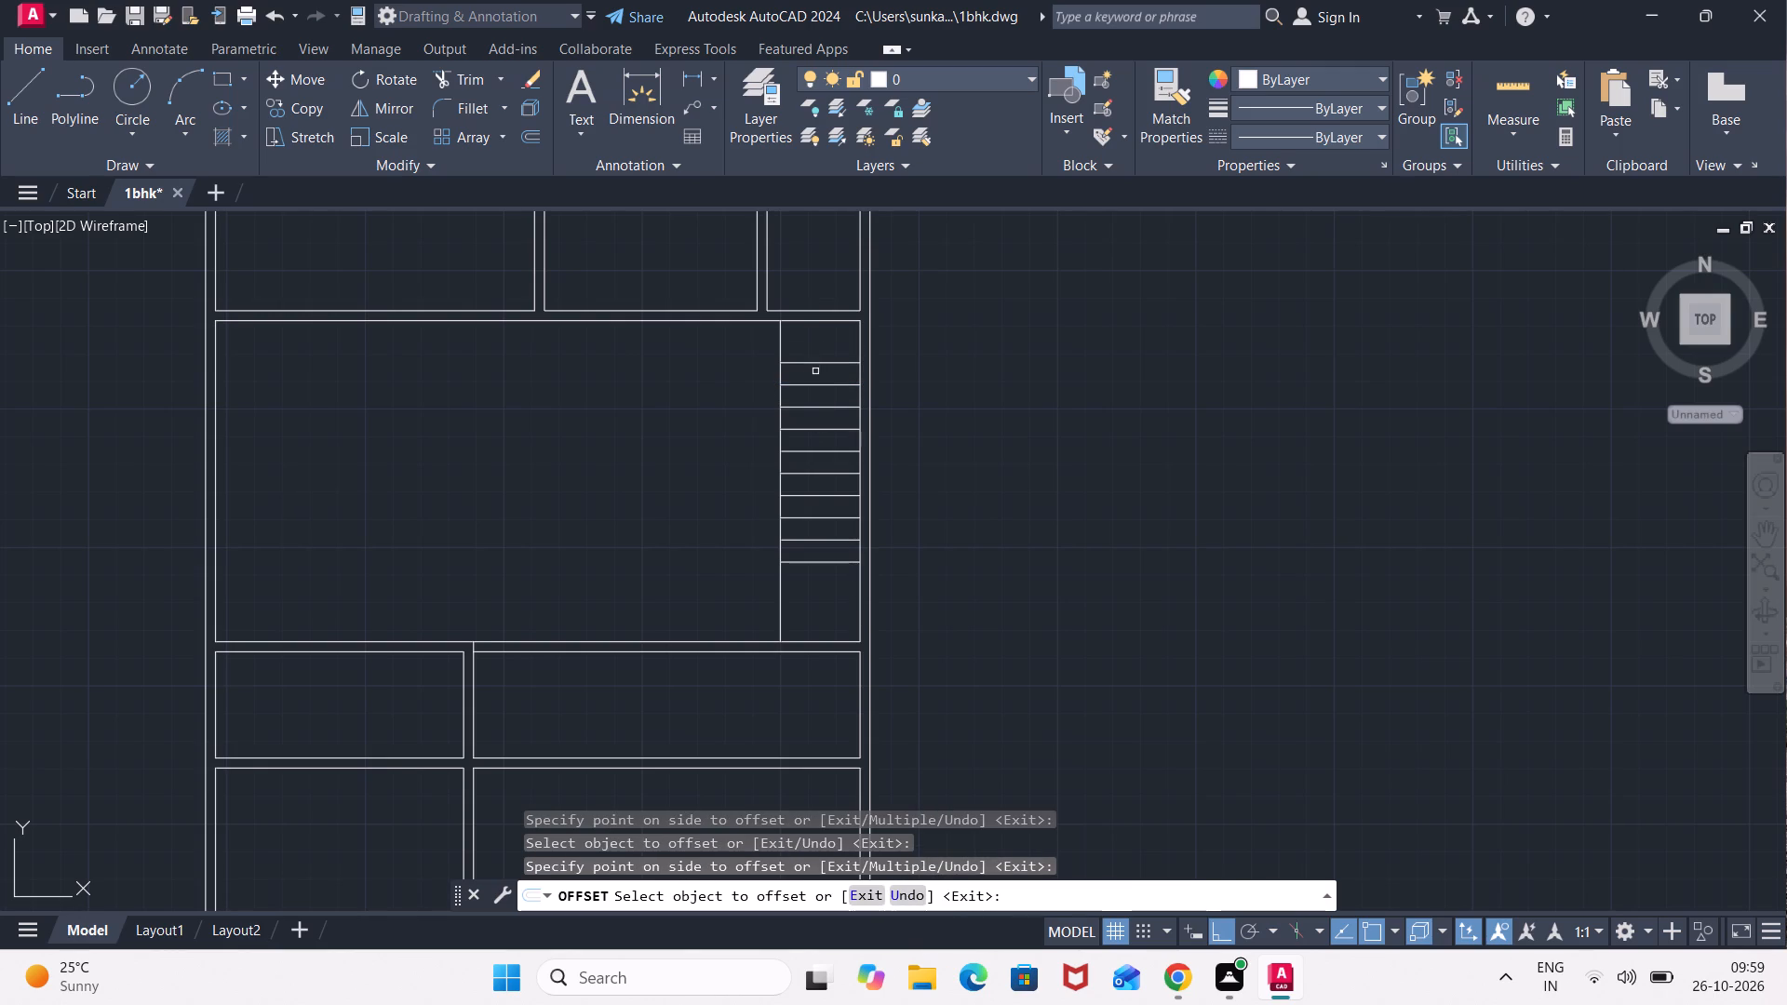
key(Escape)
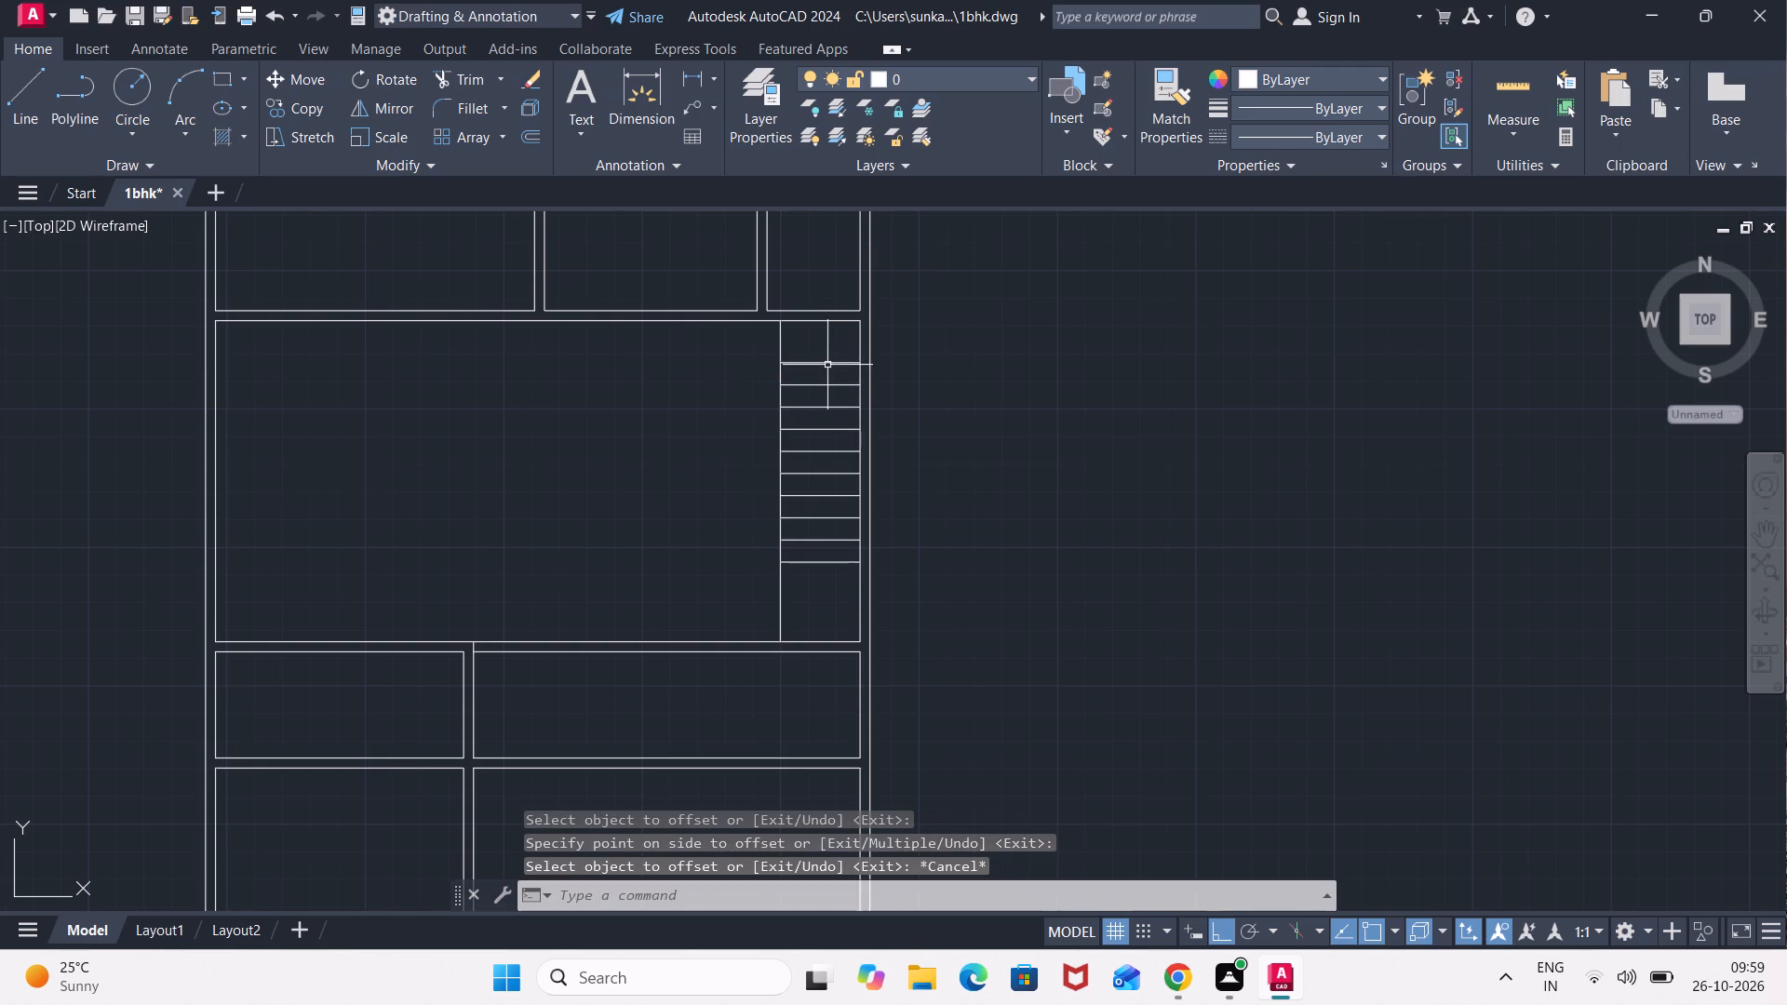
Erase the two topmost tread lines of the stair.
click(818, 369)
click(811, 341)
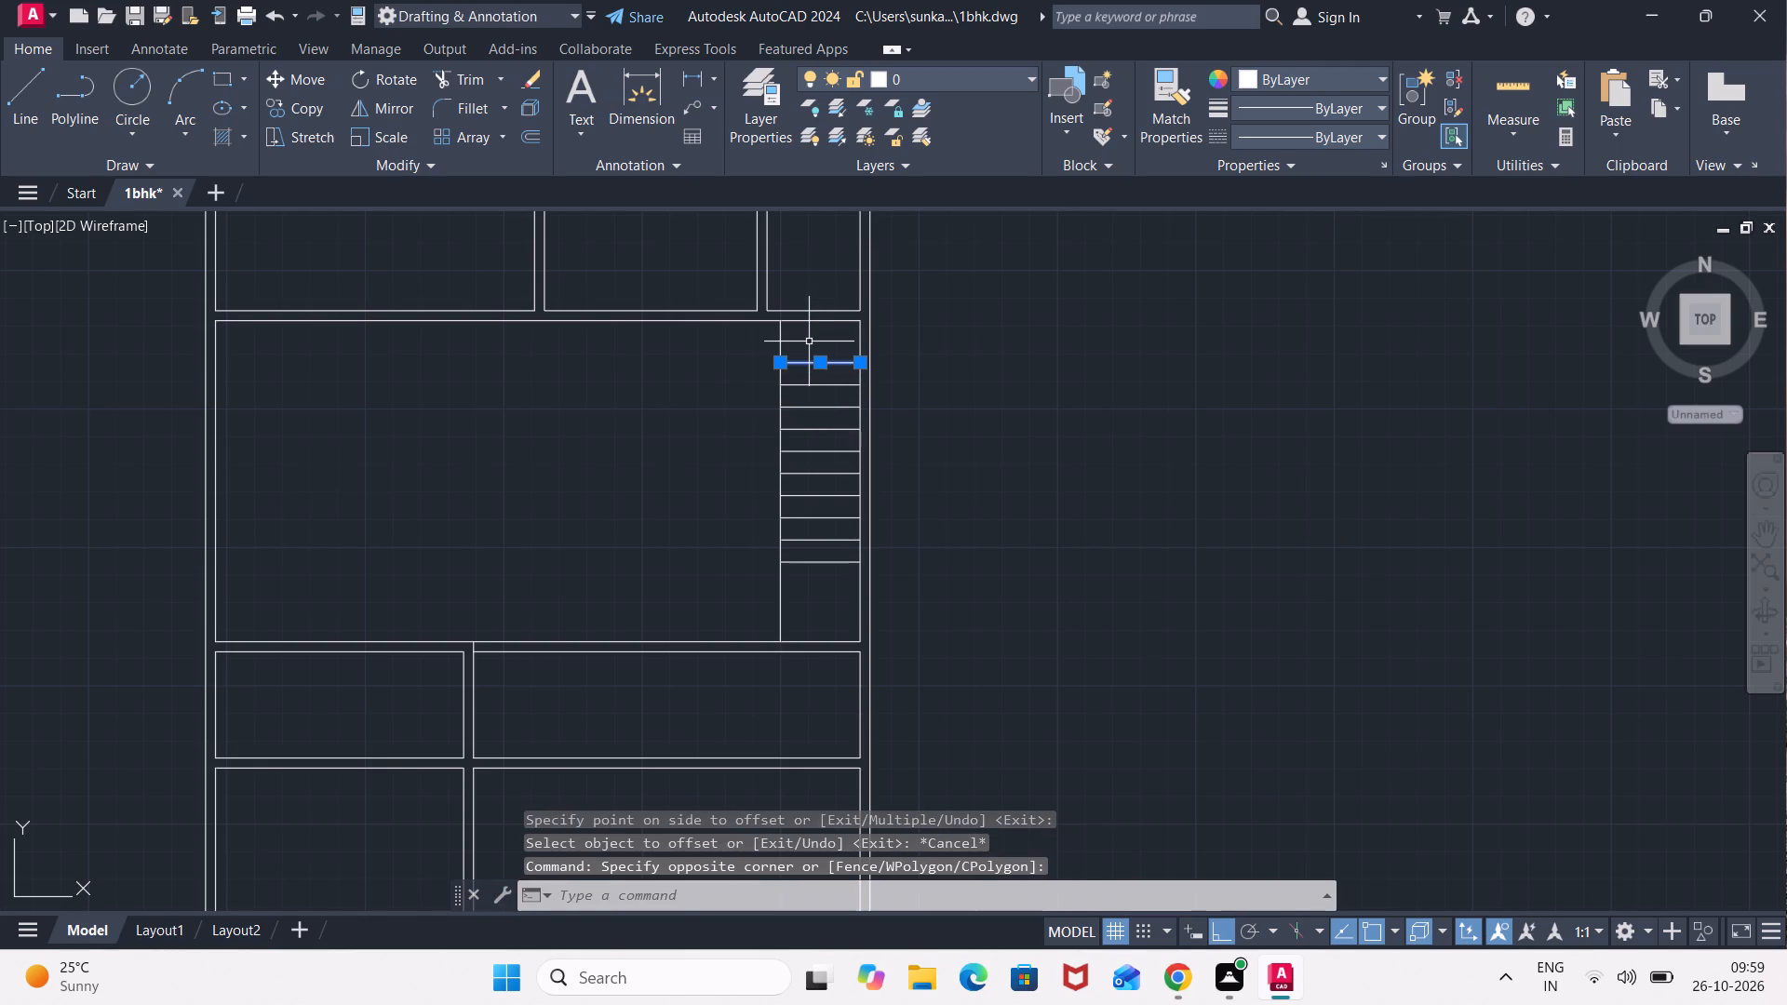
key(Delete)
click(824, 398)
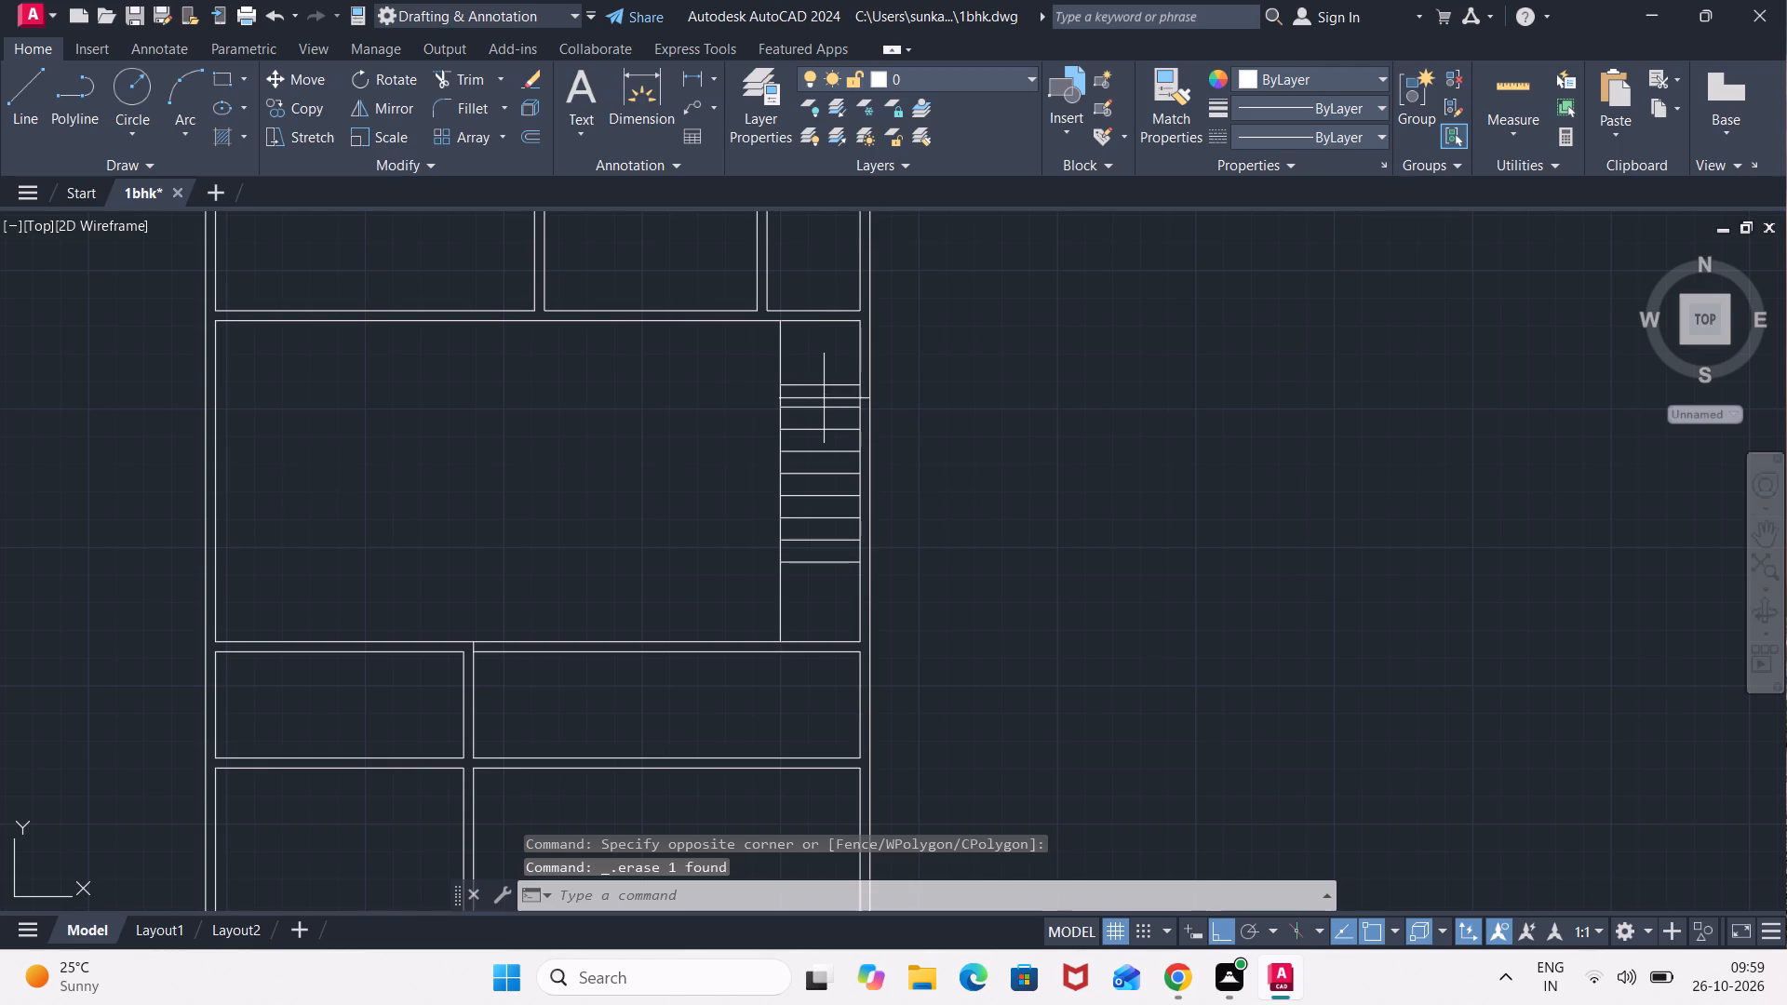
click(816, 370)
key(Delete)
Stretch the lower end of the stair's vertical side line down to the lower face of the wall below it.
scroll(825, 495, down, 1)
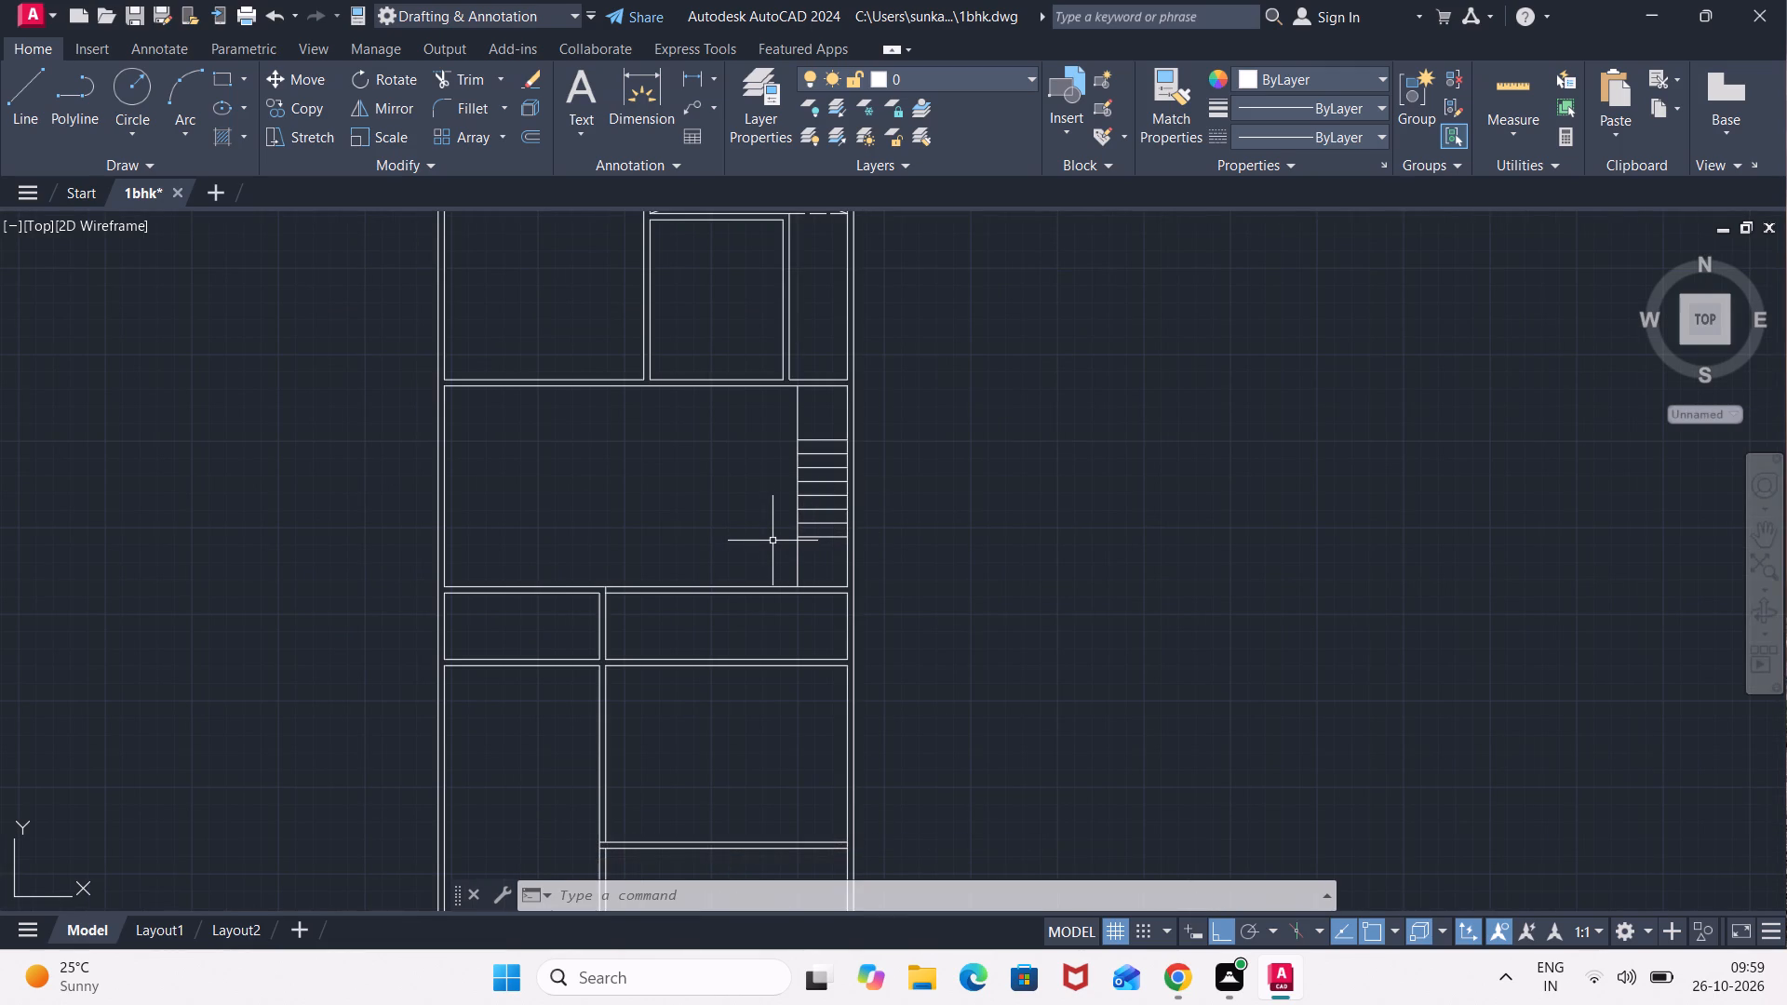
scroll(773, 543, down, 1)
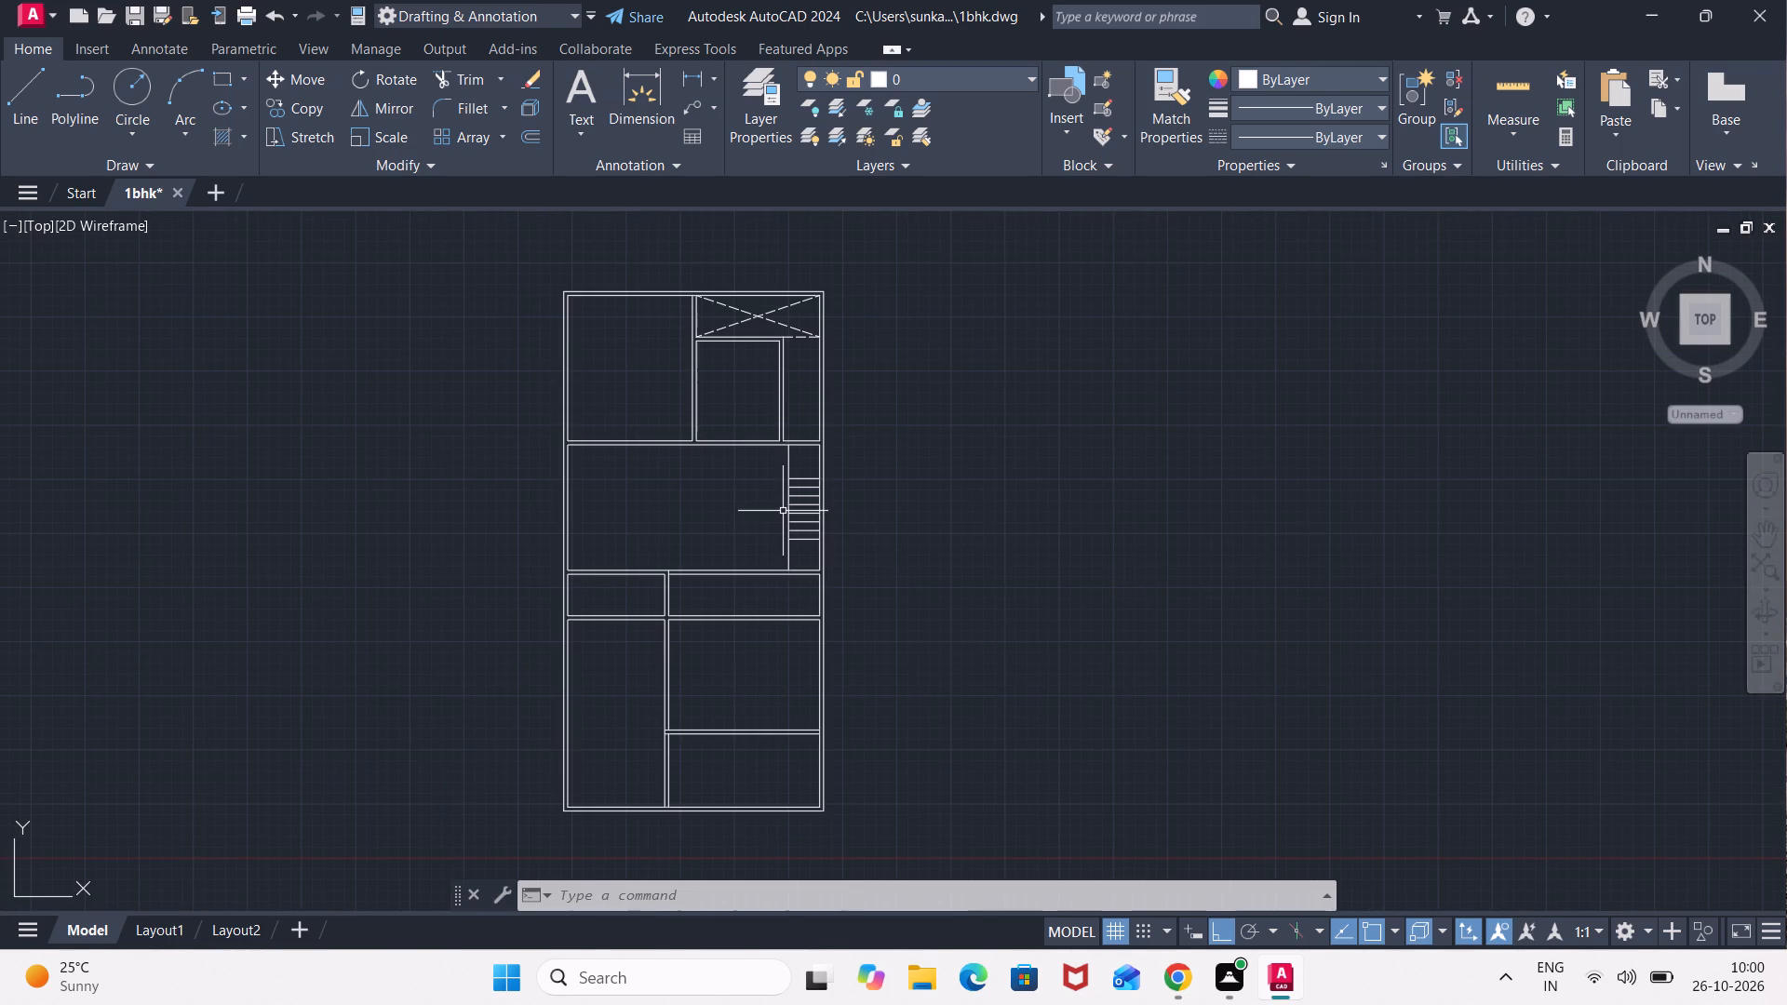
scroll(782, 473, up, 2)
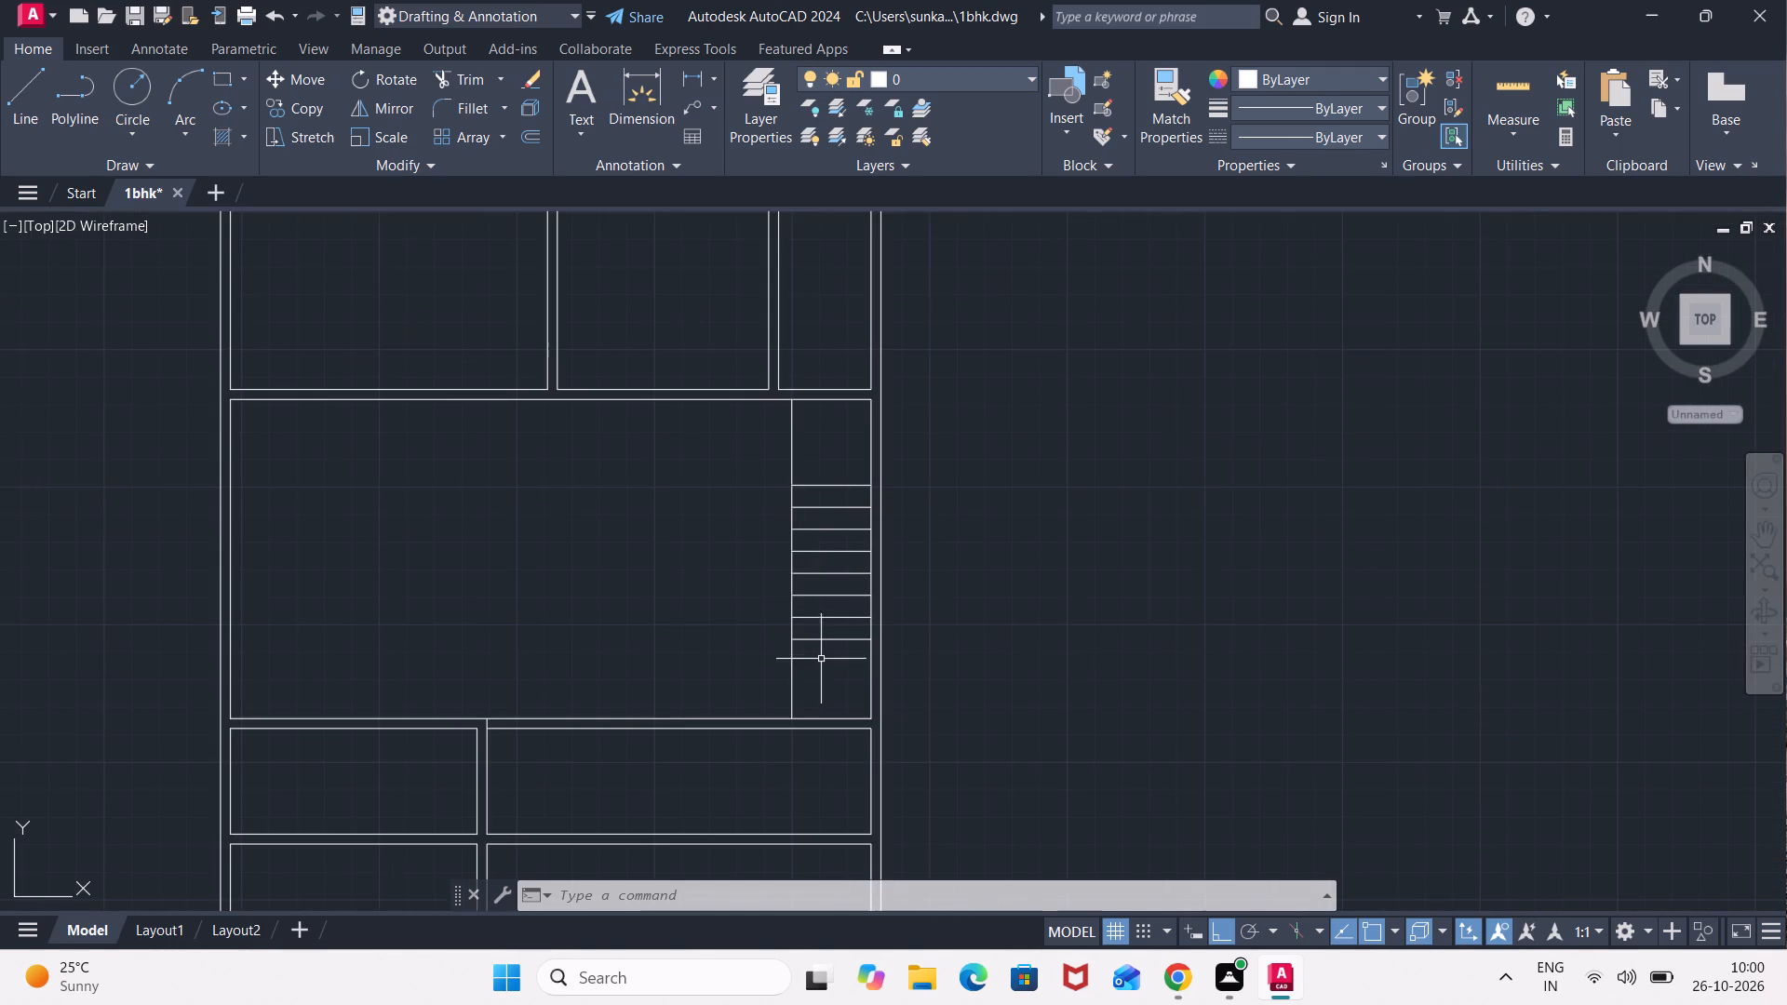
click(816, 677)
click(764, 690)
scroll(804, 735, up, 2)
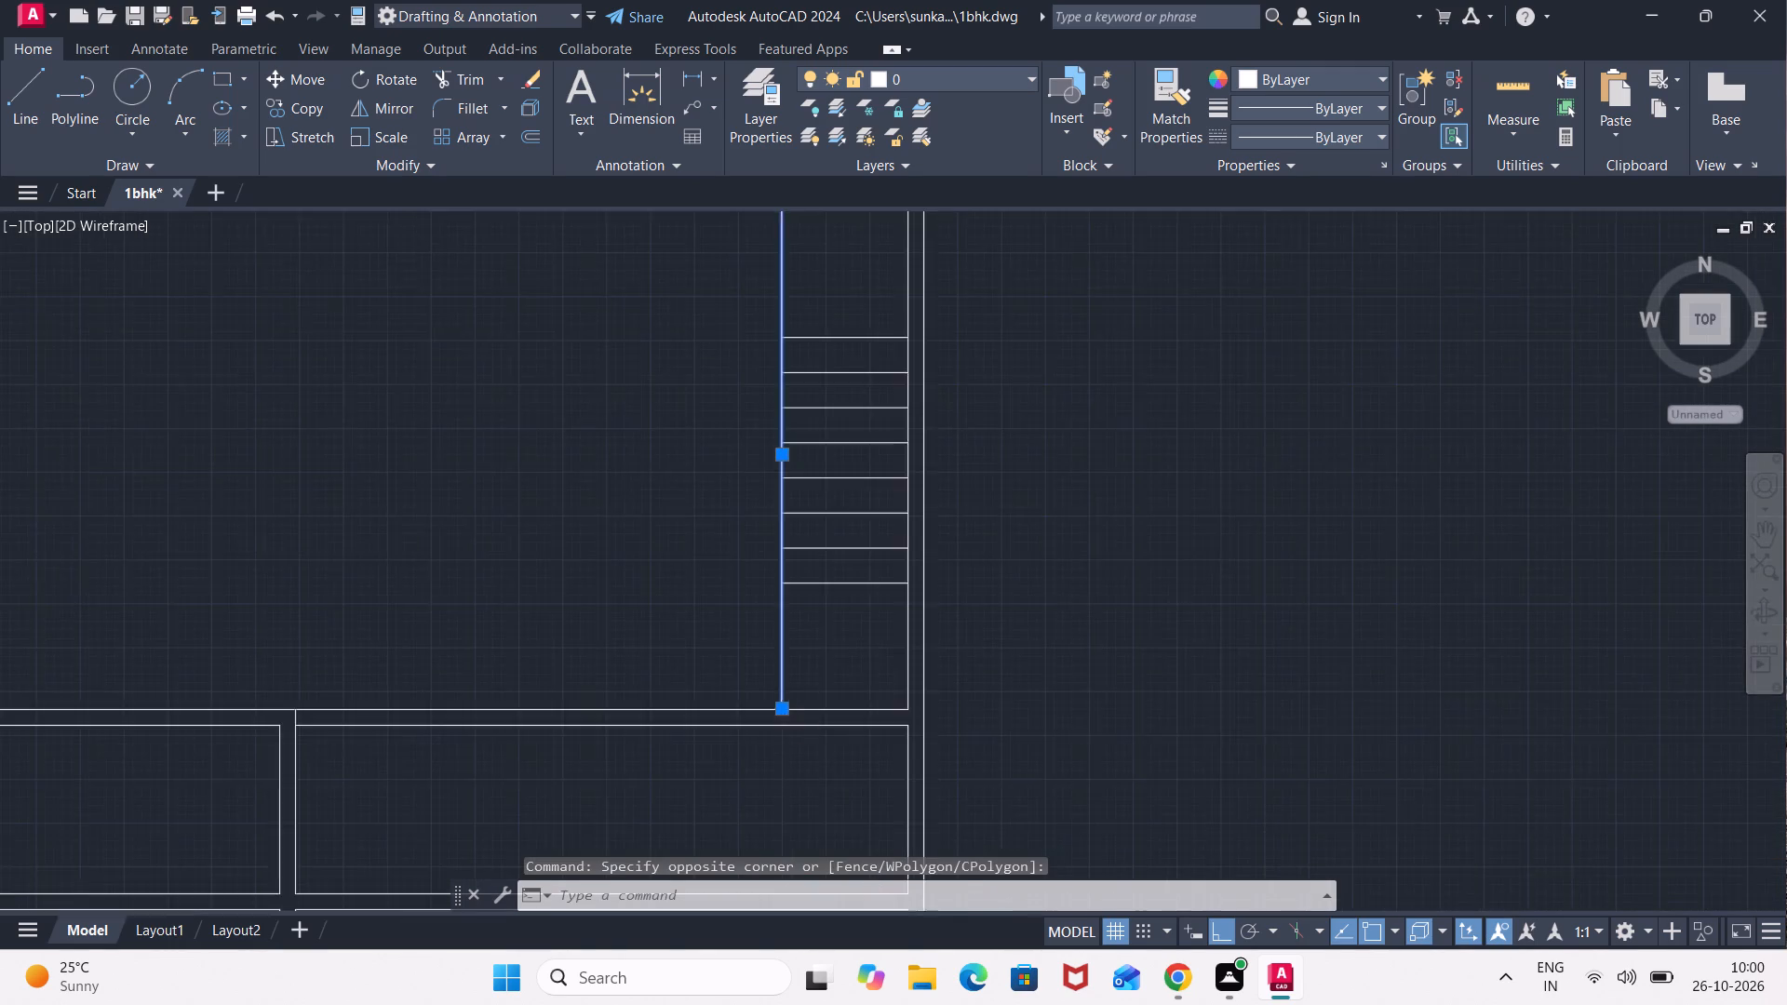
click(768, 697)
click(768, 724)
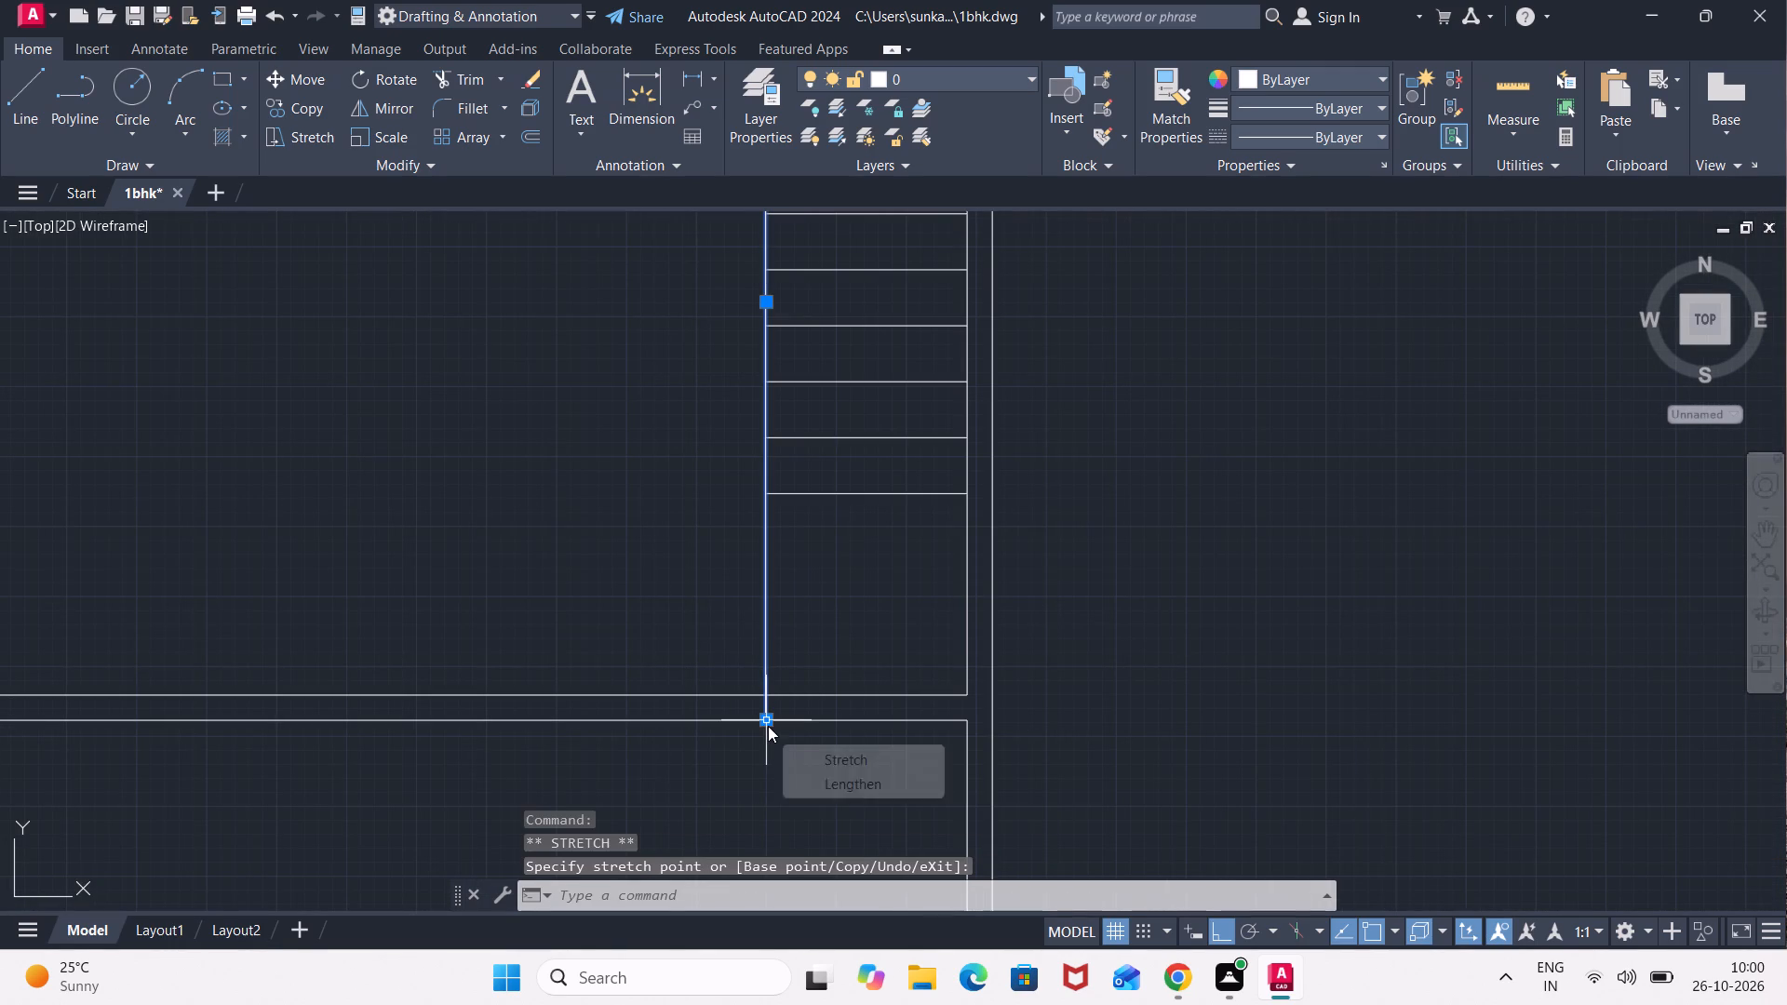
key(Escape)
key(Escape)
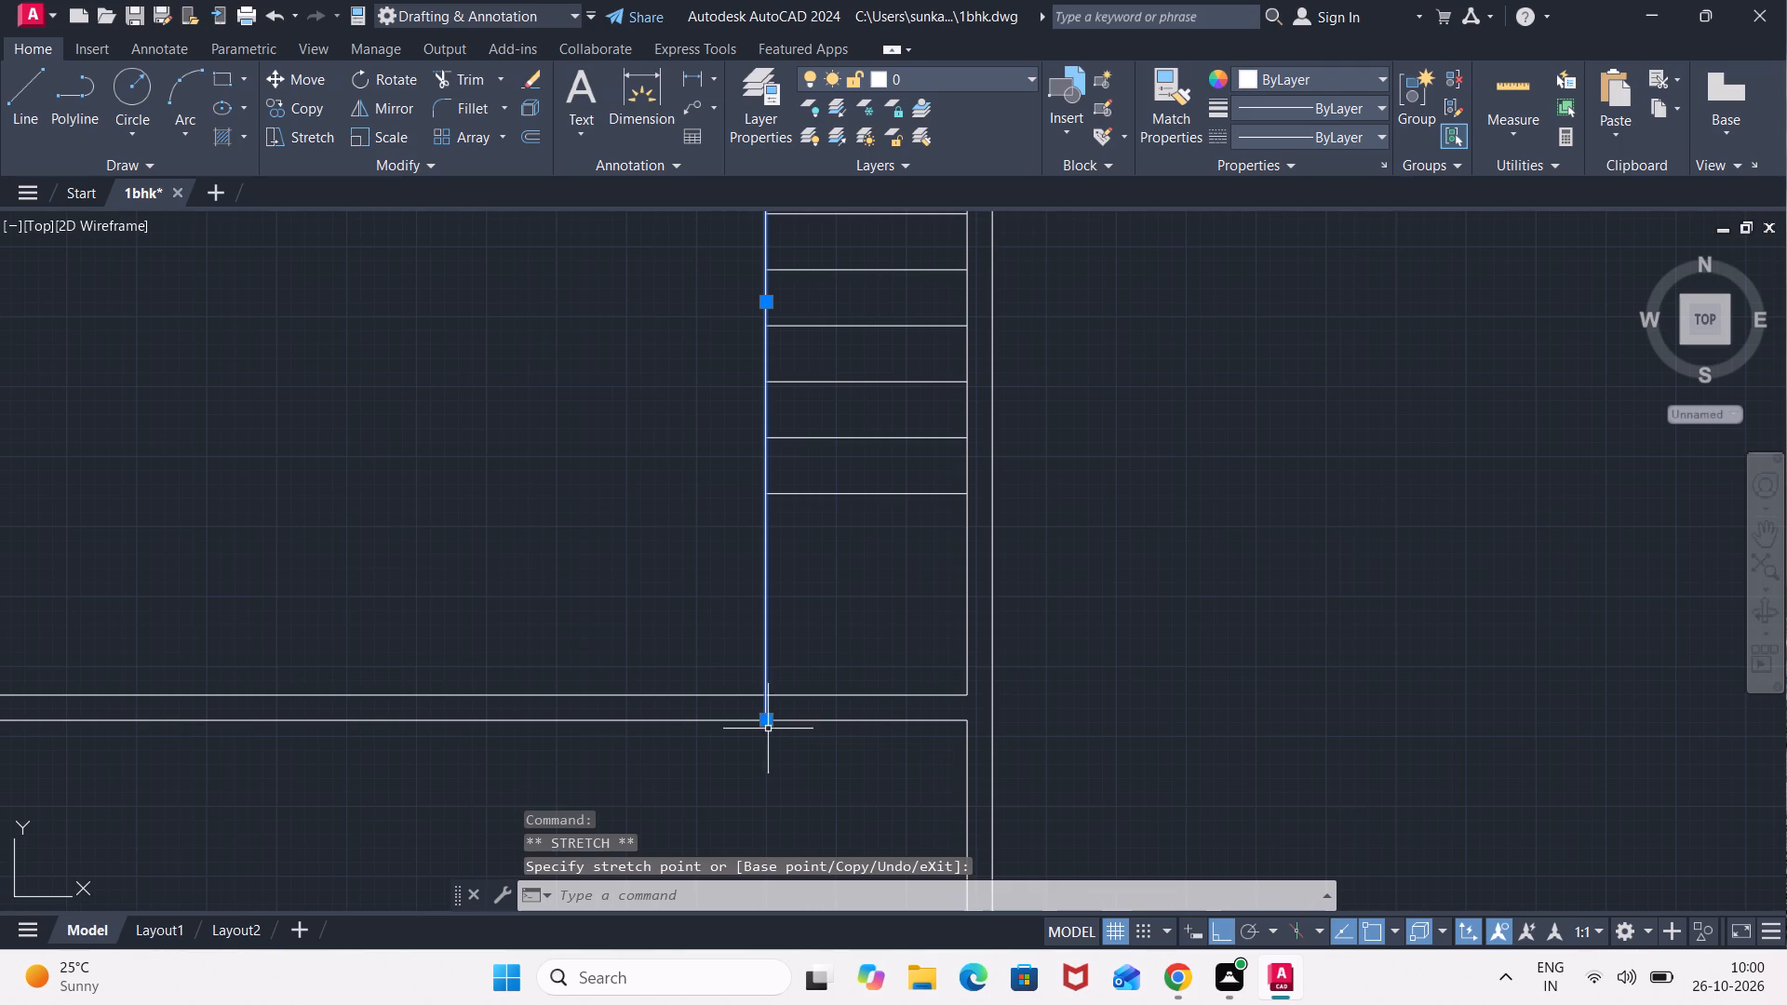
scroll(697, 630, down, 1)
key(Escape)
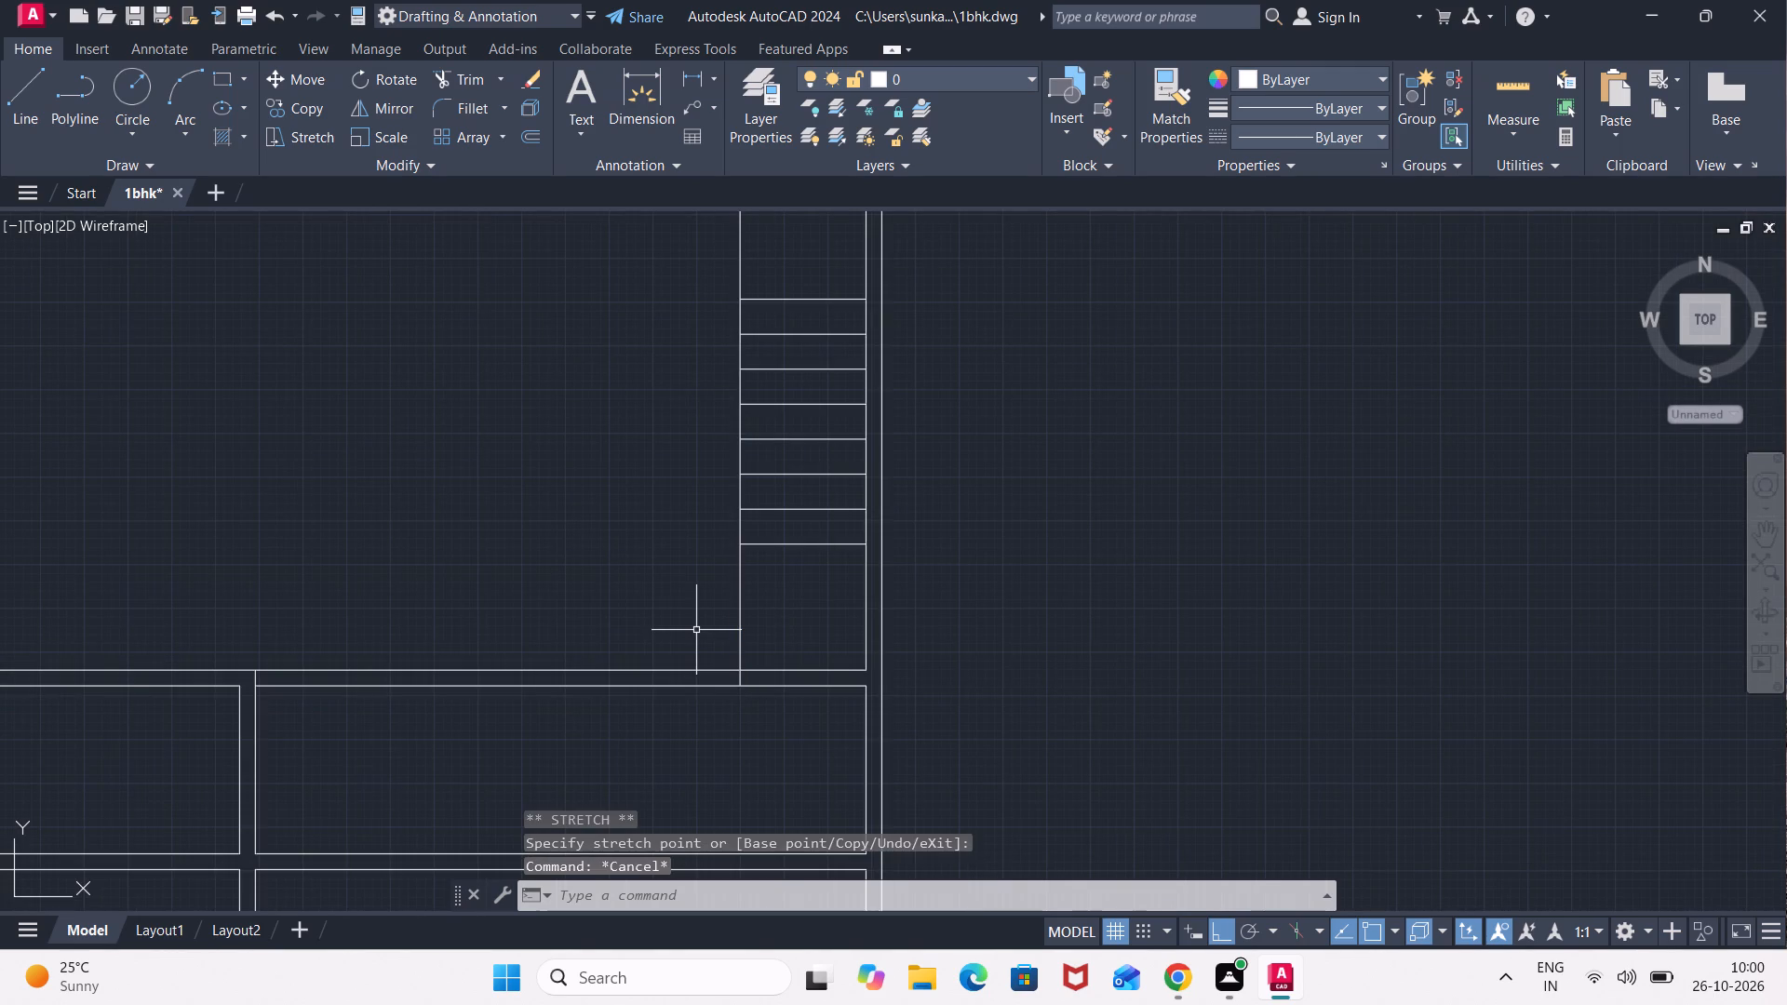
Trim both wall lines between the small room's upper corner and the stair's side line to open the wall.
scroll(696, 630, down, 1)
text(tr)
key(Return)
click(670, 717)
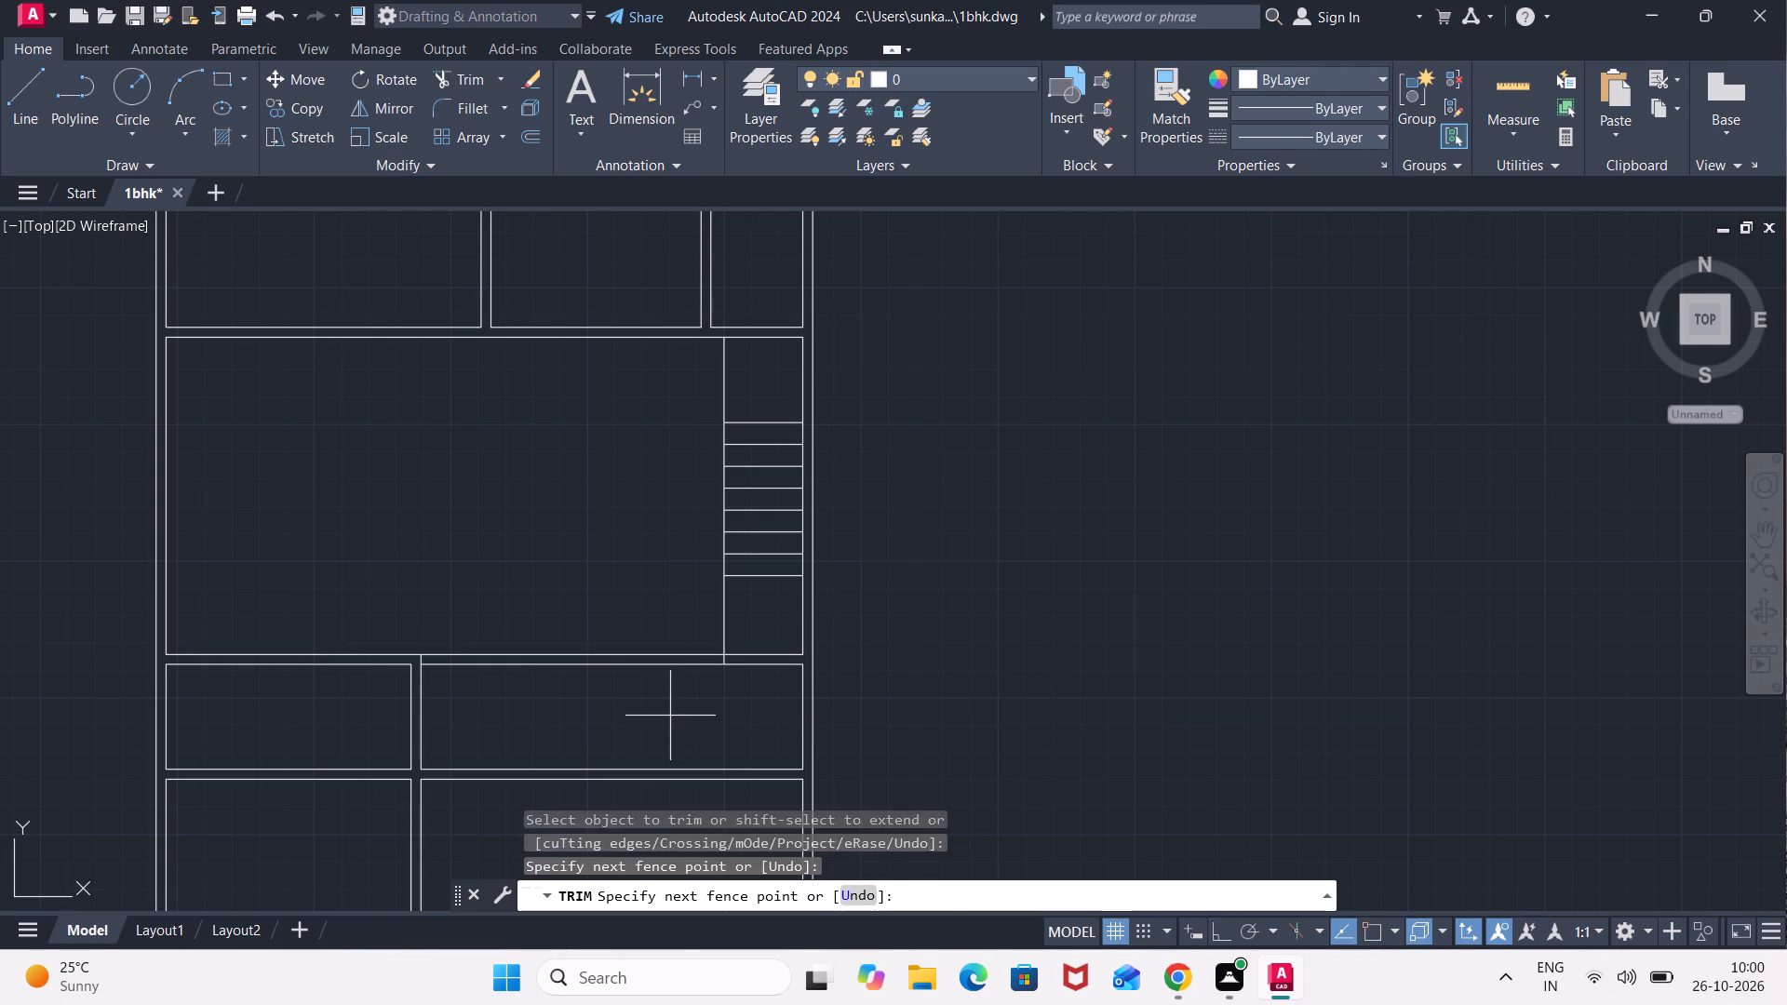
click(574, 571)
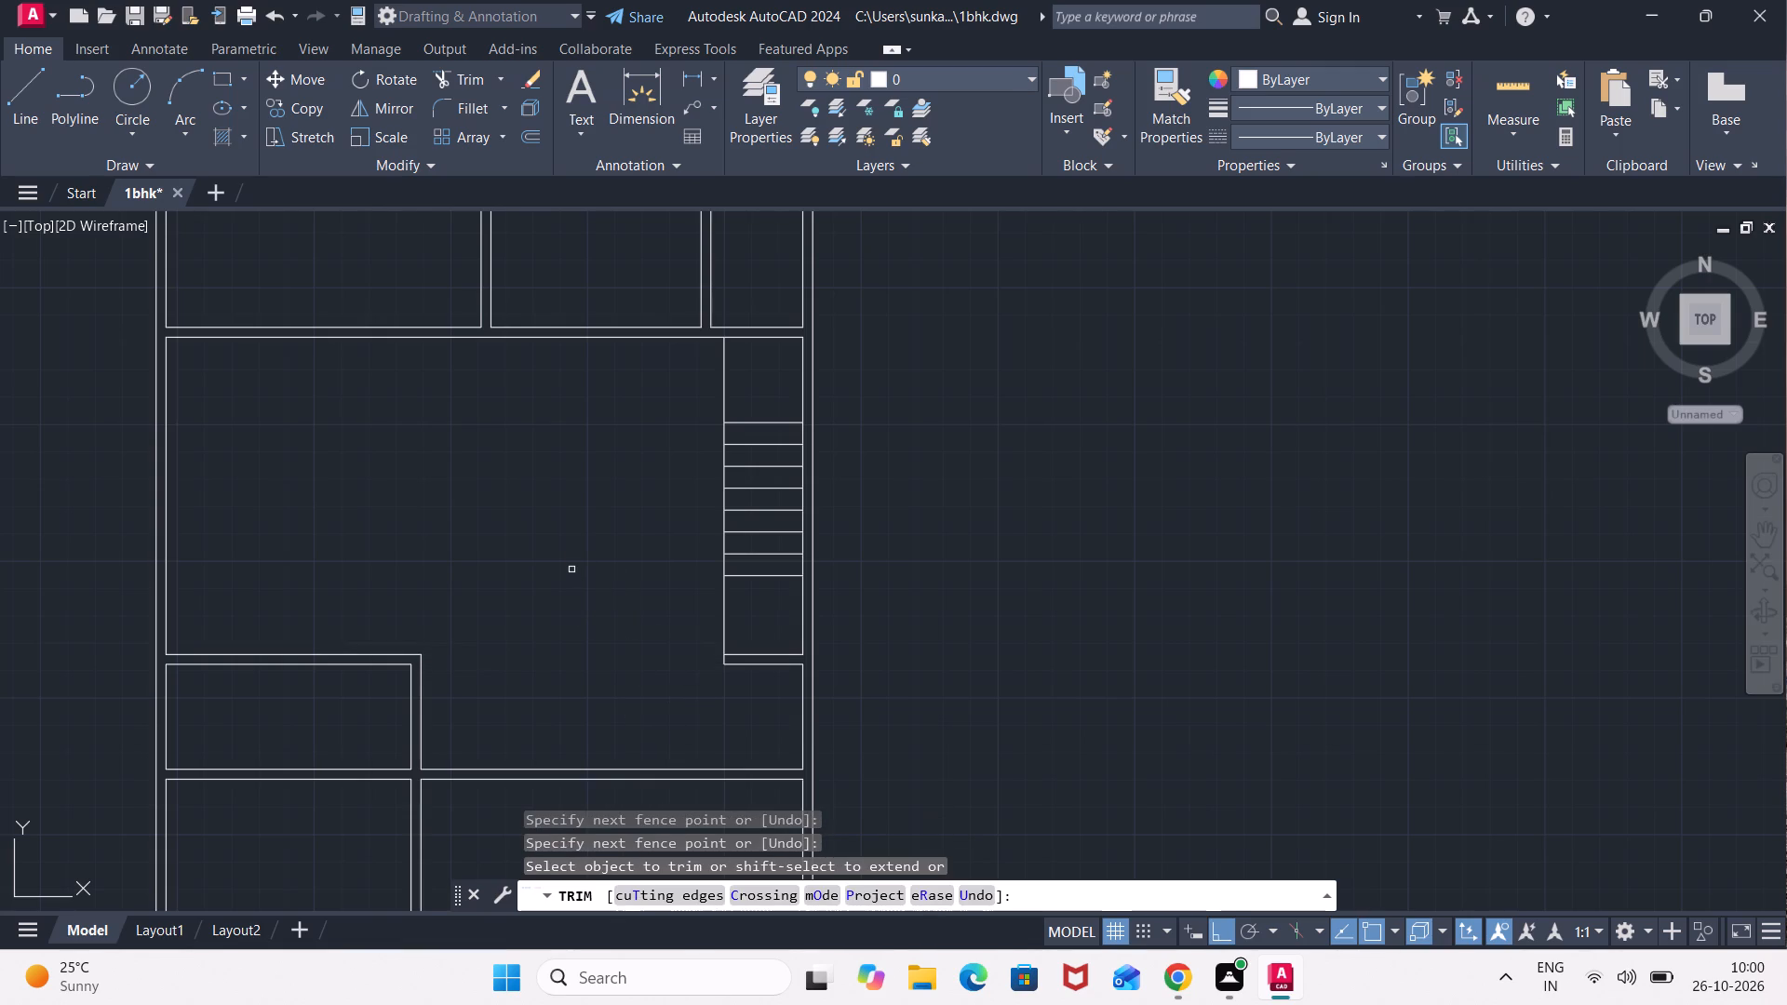
key(Escape)
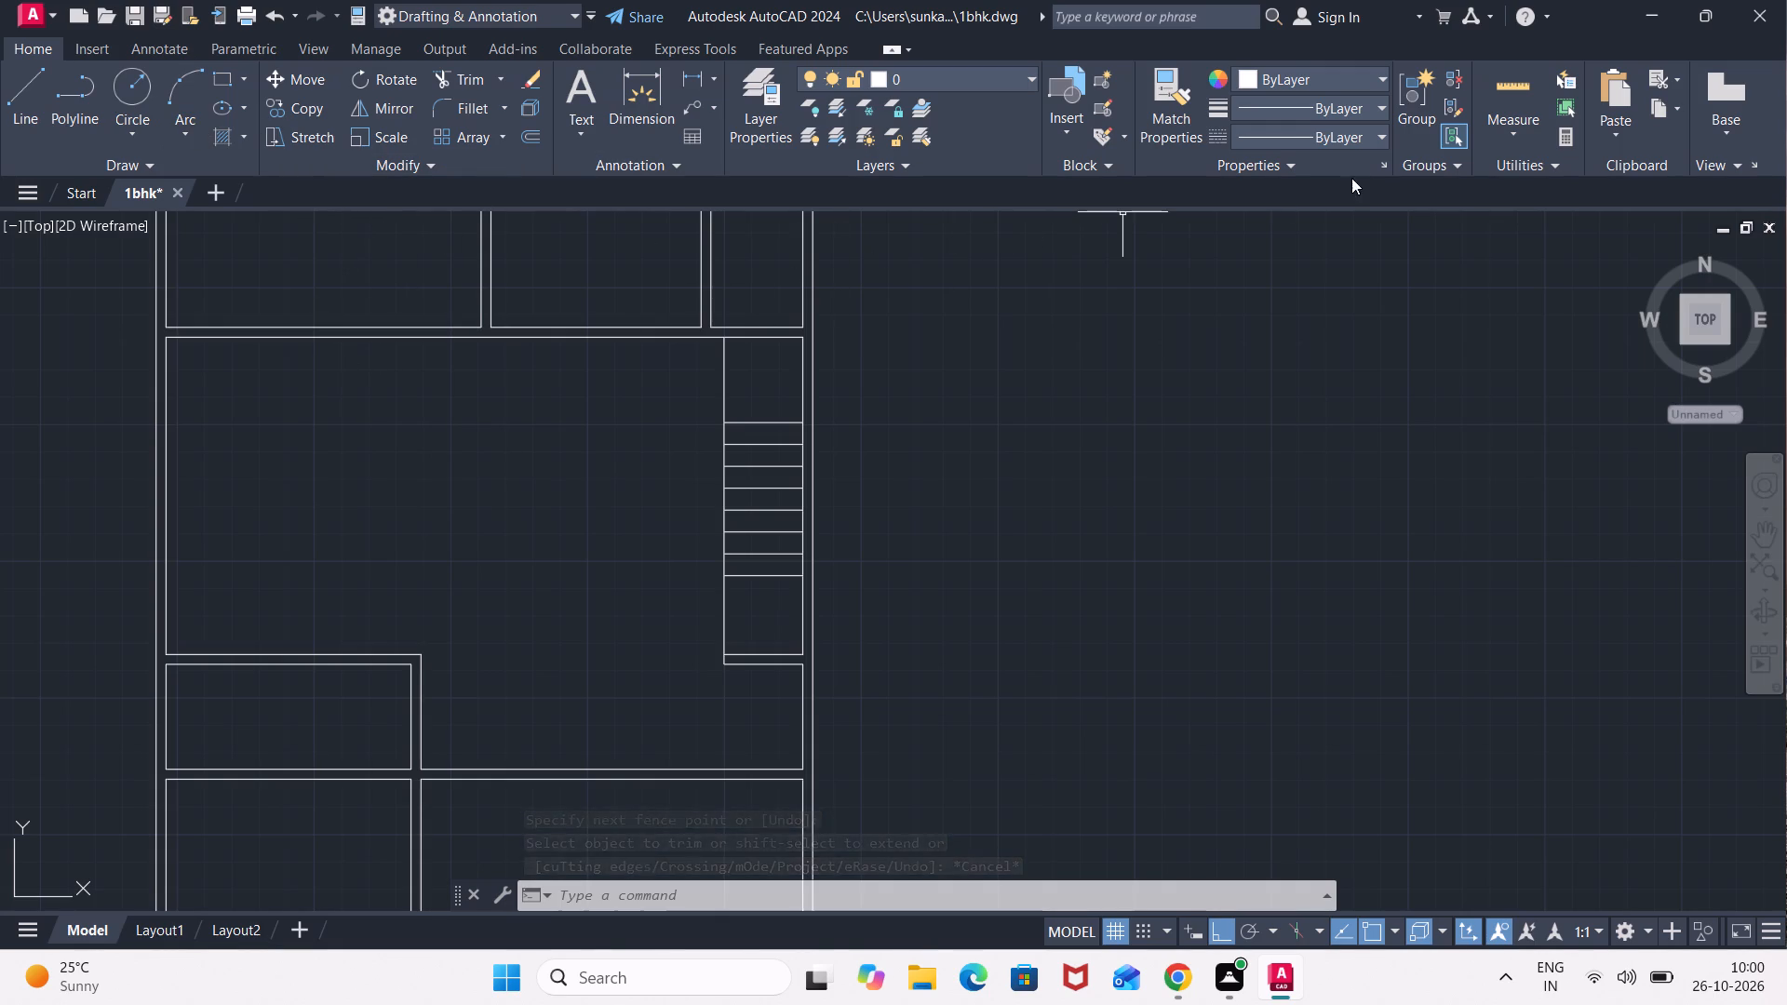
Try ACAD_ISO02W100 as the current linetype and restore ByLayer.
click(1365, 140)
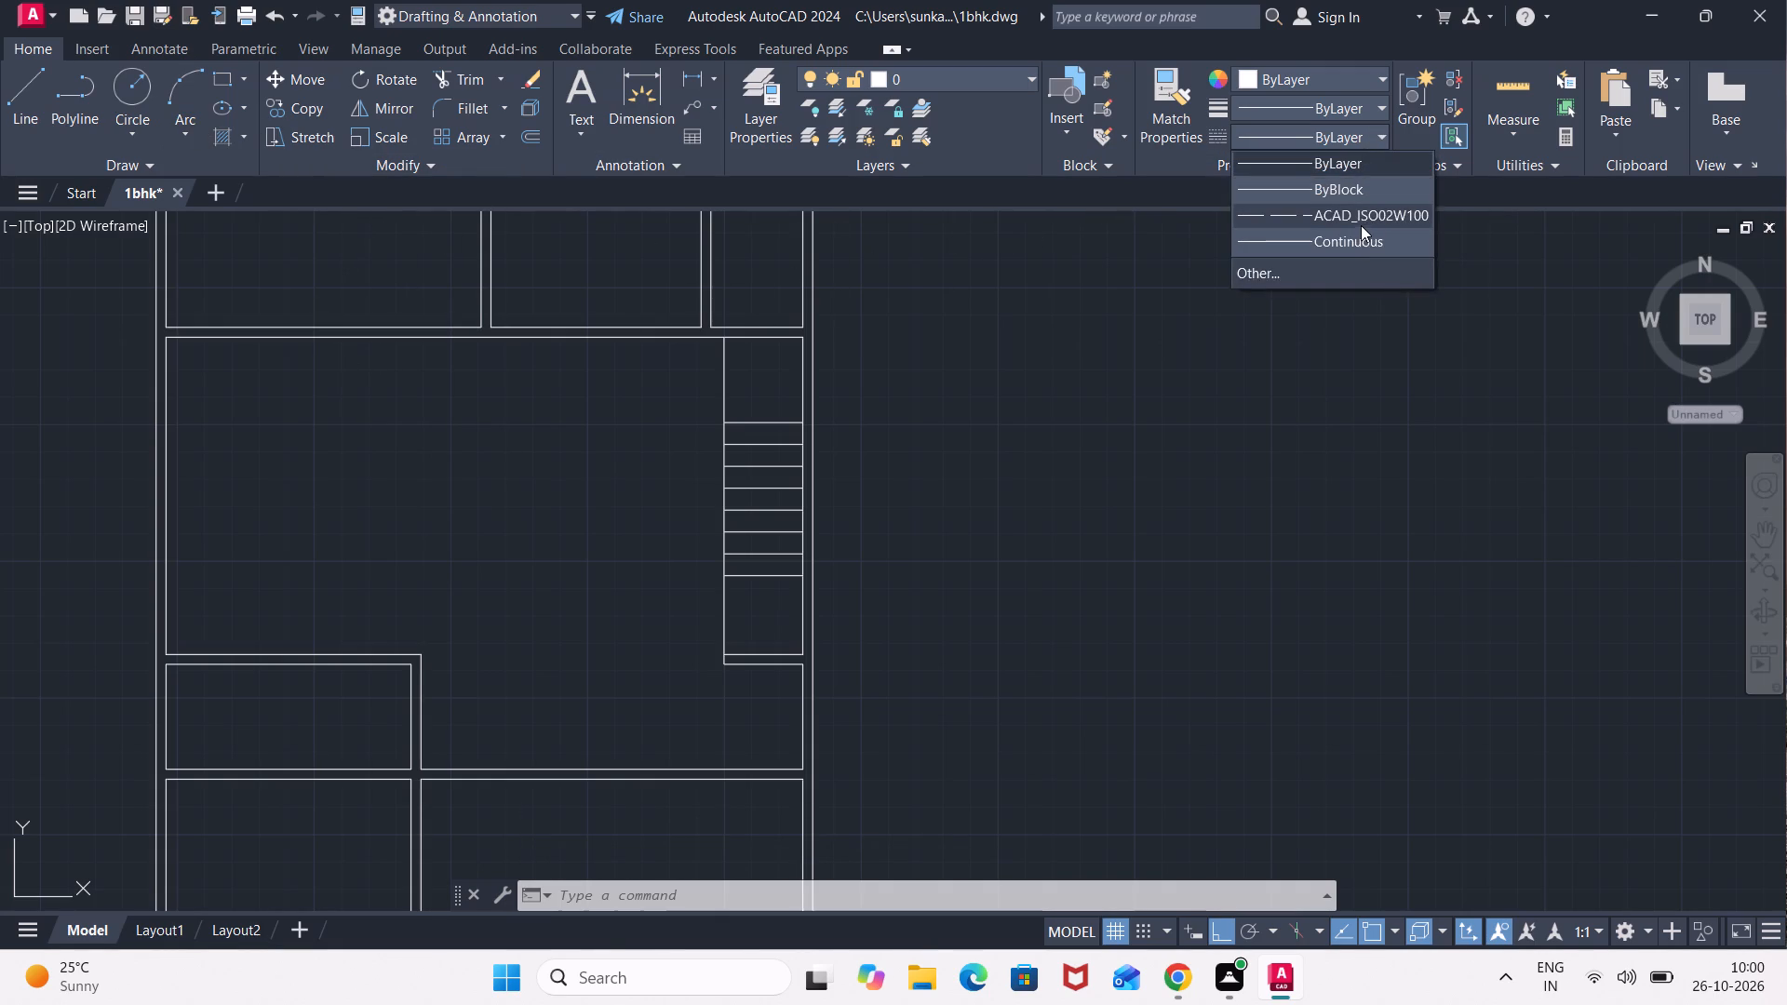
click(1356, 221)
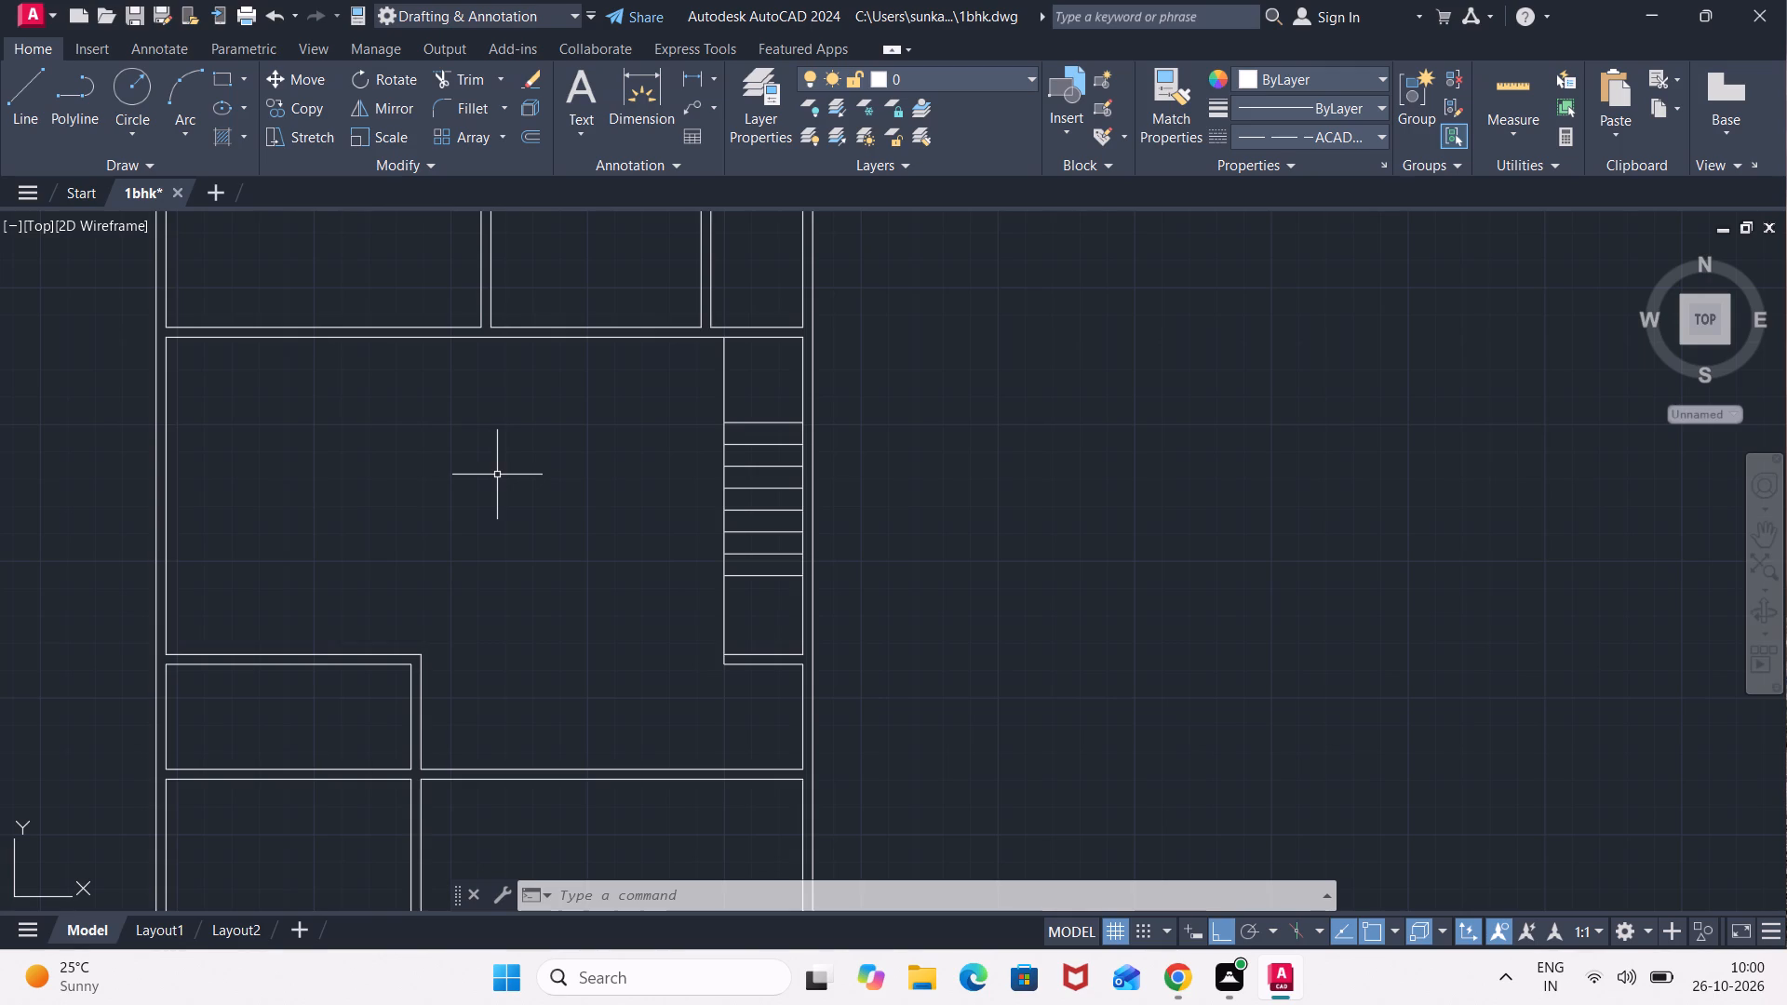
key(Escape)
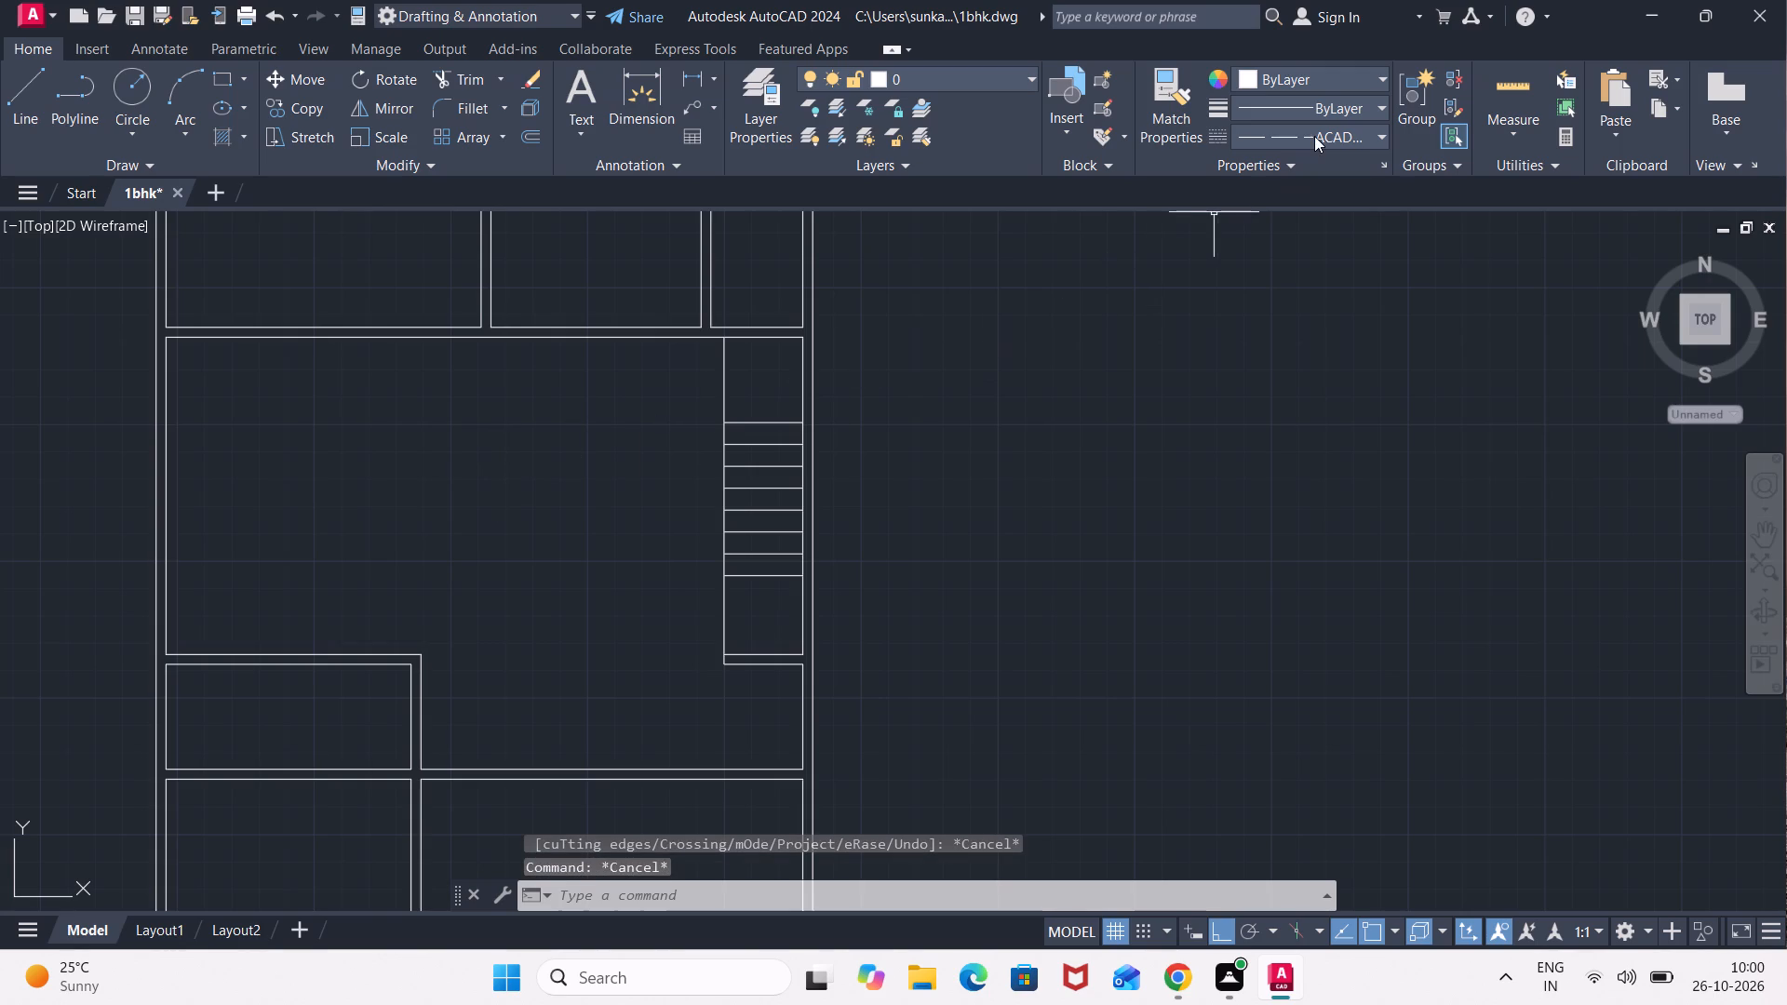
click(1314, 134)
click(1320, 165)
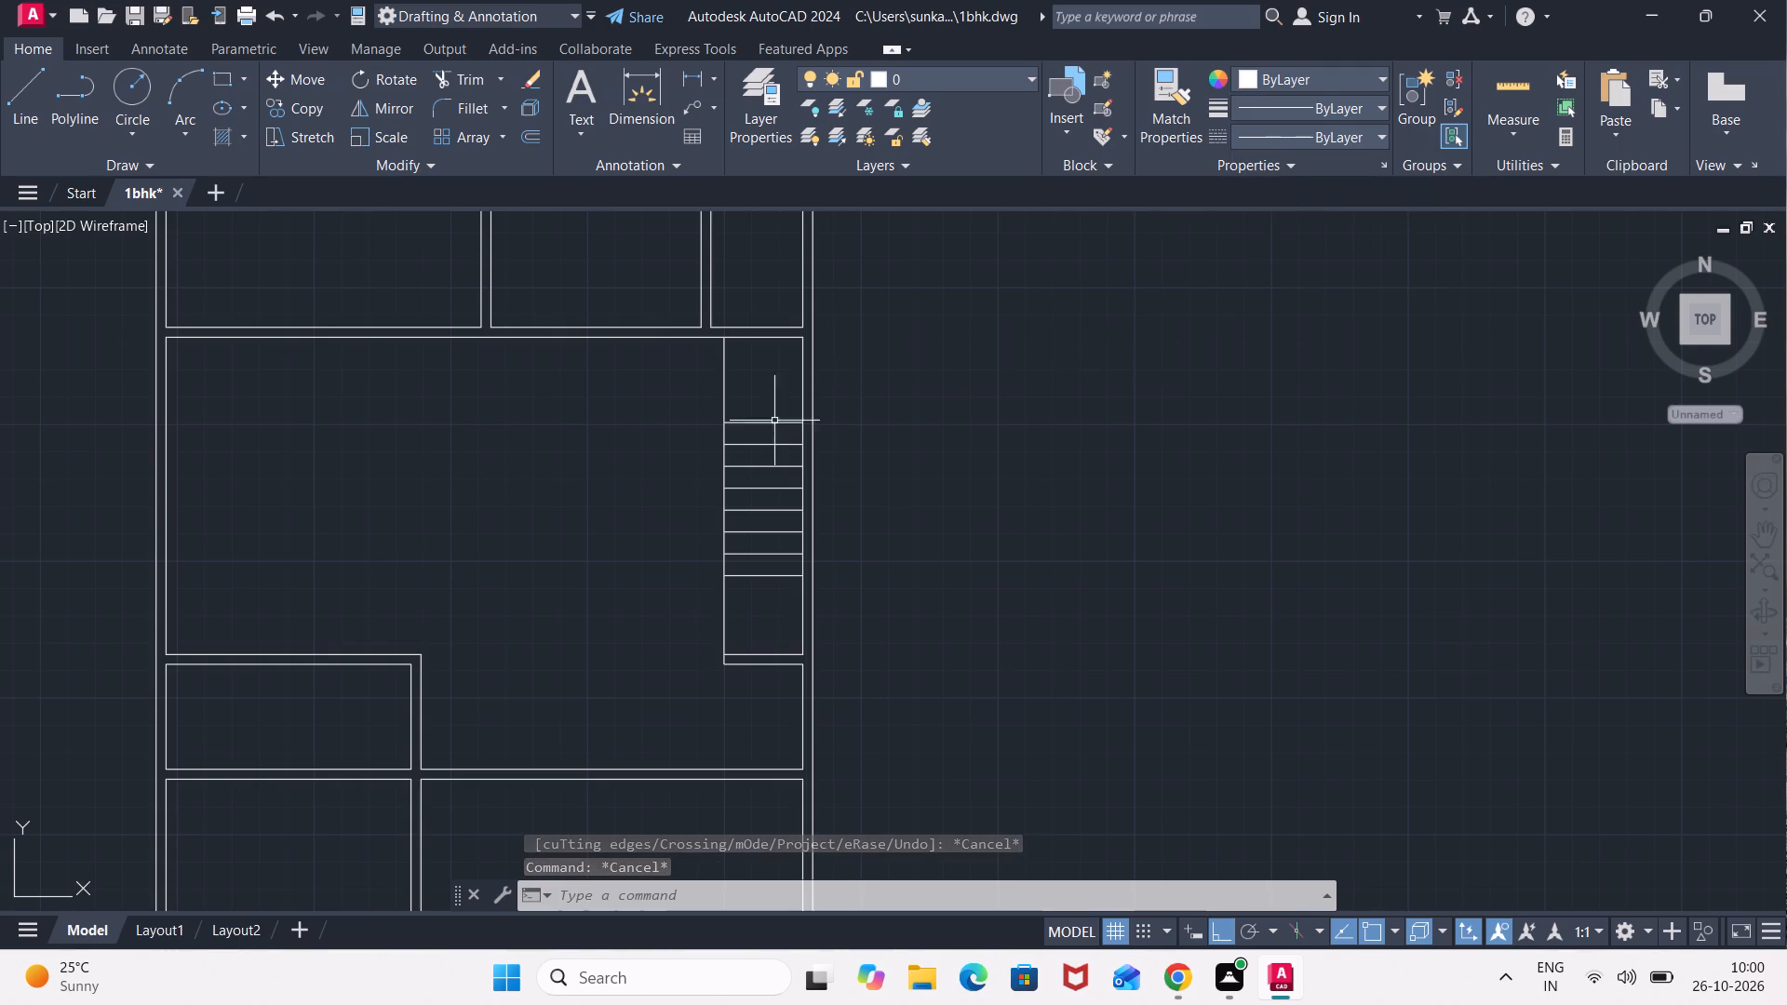
Draw two short jamb lines across the wall above the hall, one on each side of the vertical partition between the upper rooms.
middle_drag(443, 498, 580, 480)
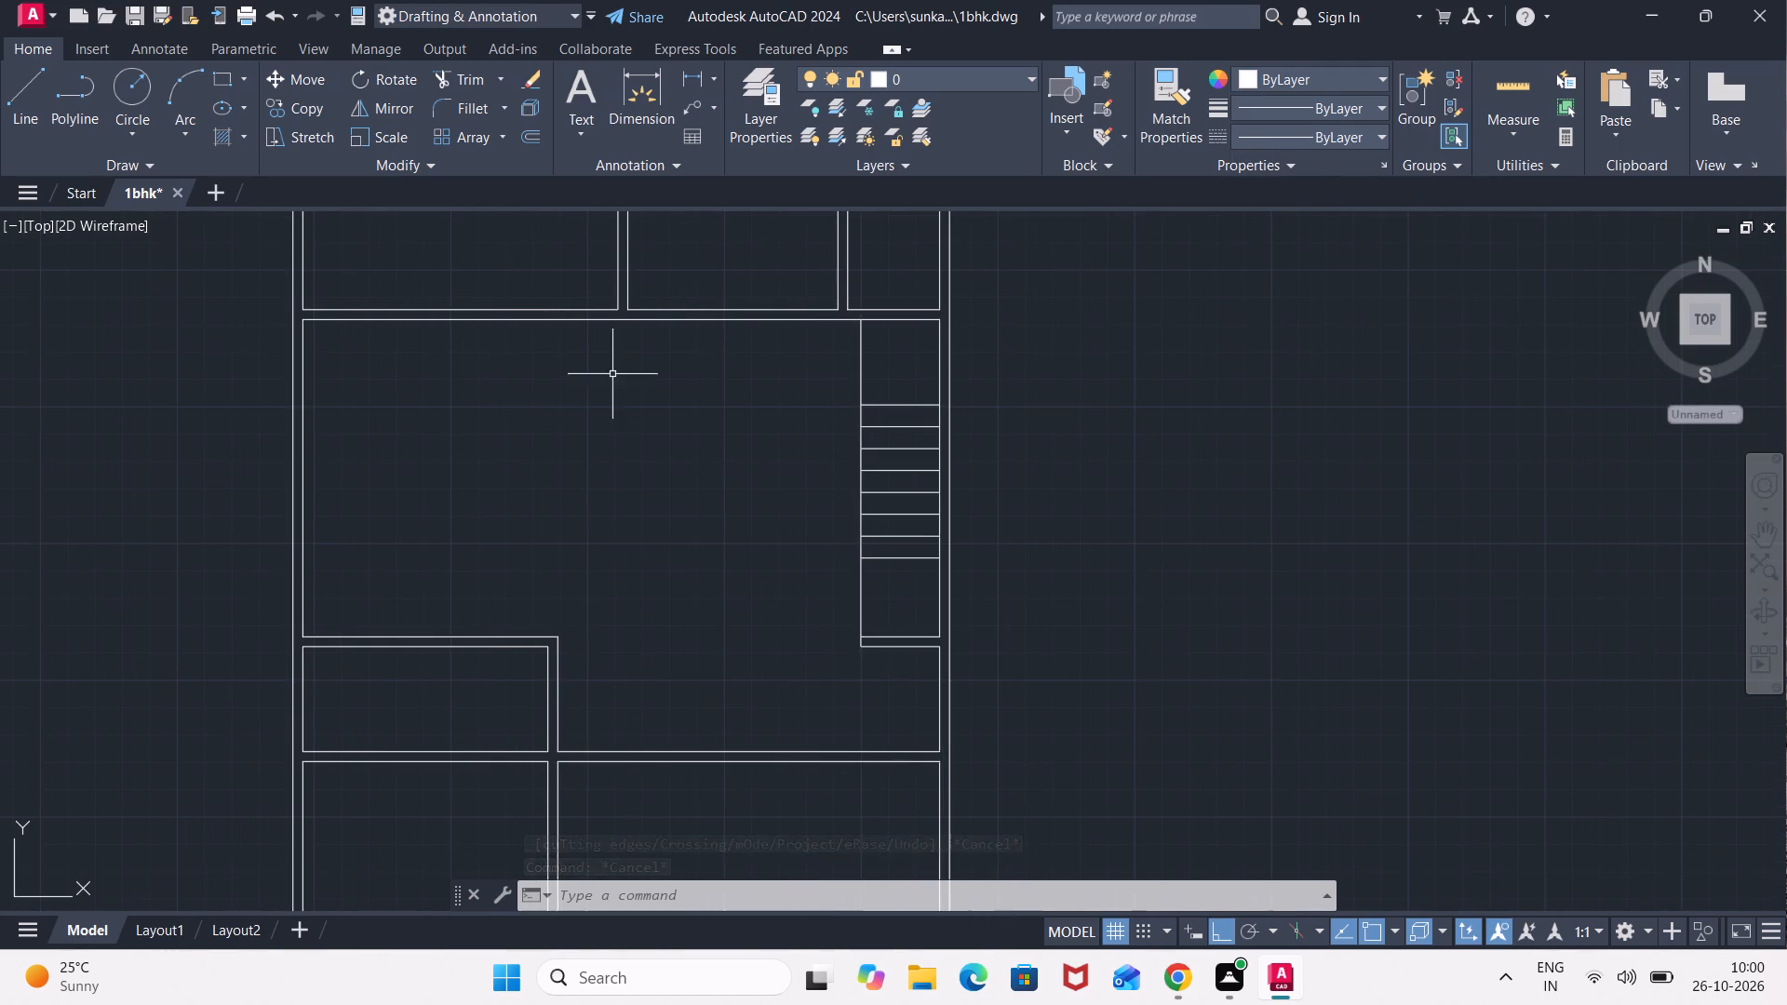
middle_drag(611, 346, 593, 452)
key(l)
key(Return)
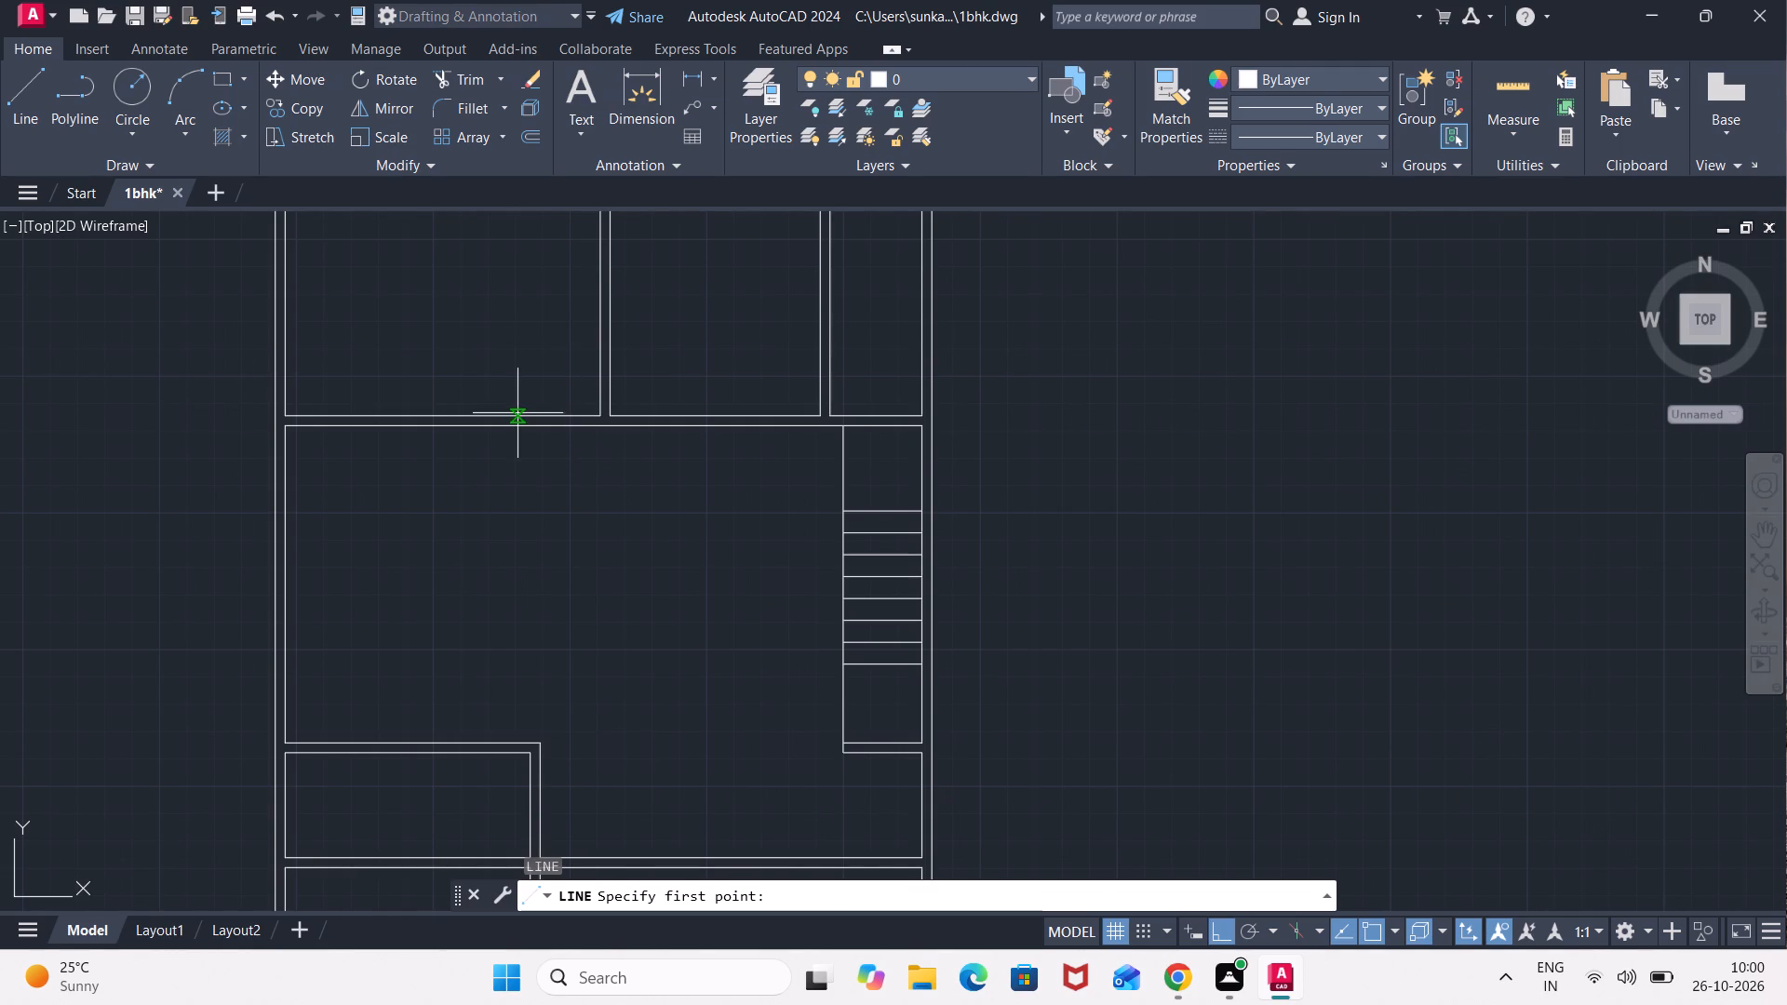
scroll(534, 422, up, 1)
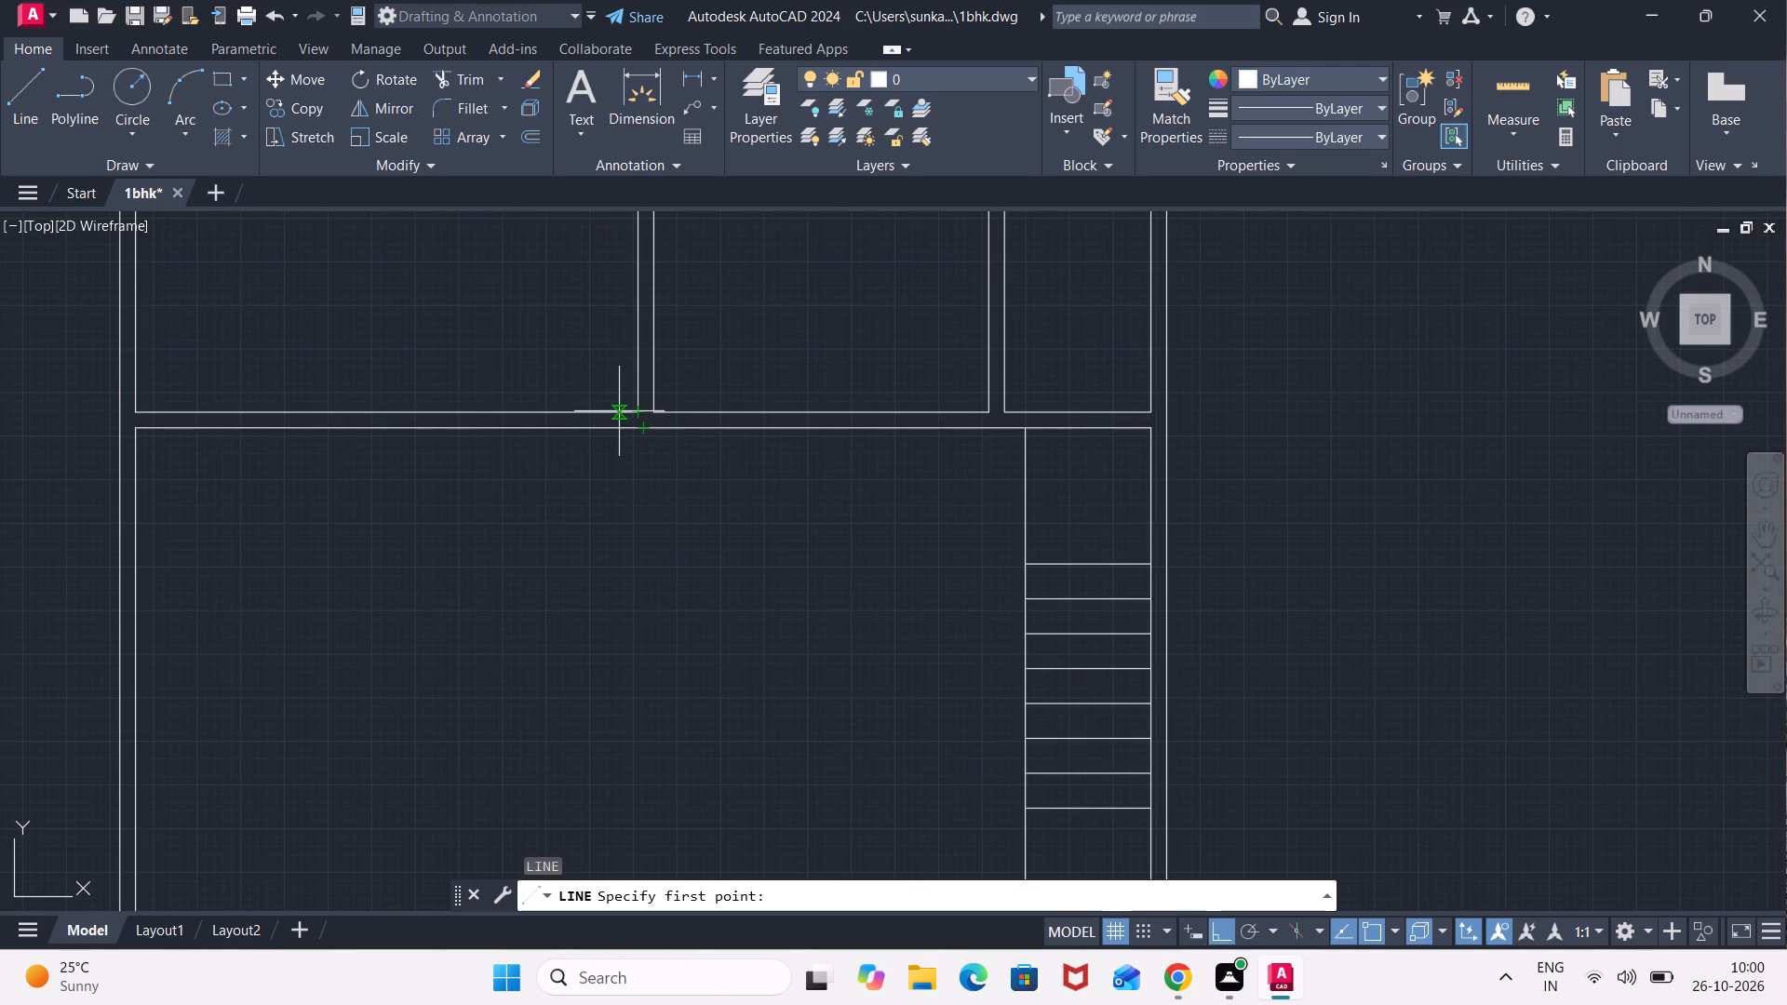
click(619, 410)
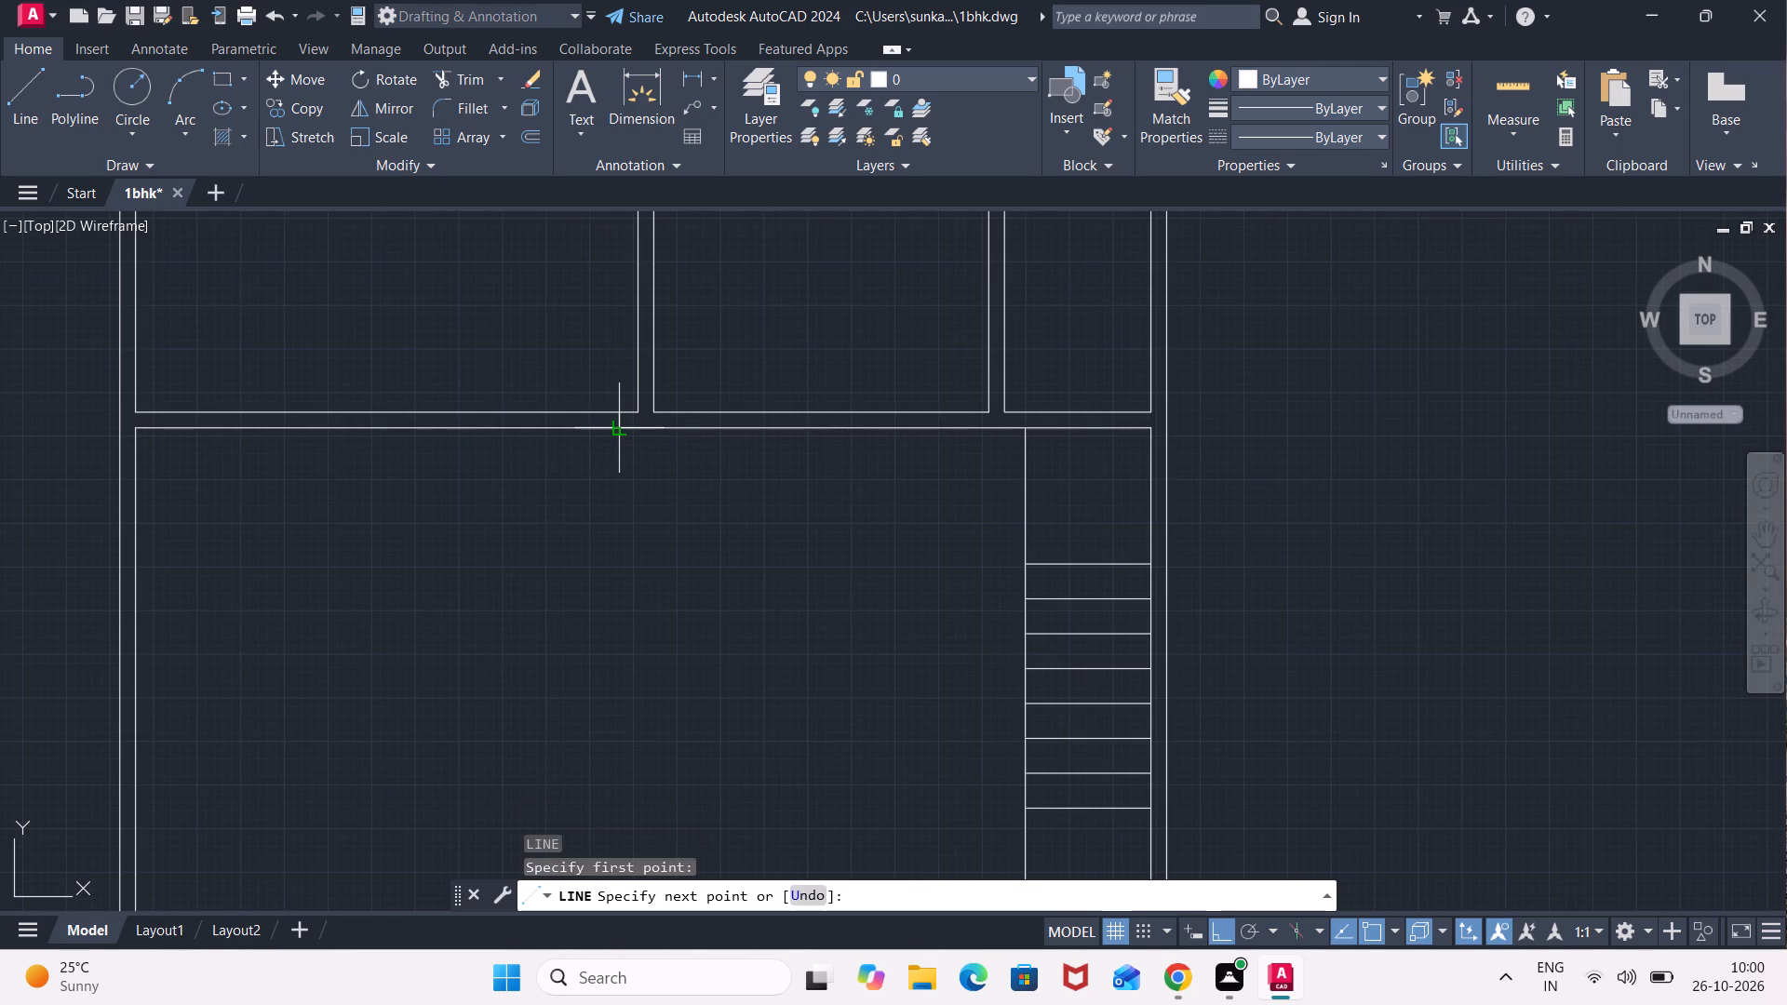
click(622, 434)
key(Escape)
key(l)
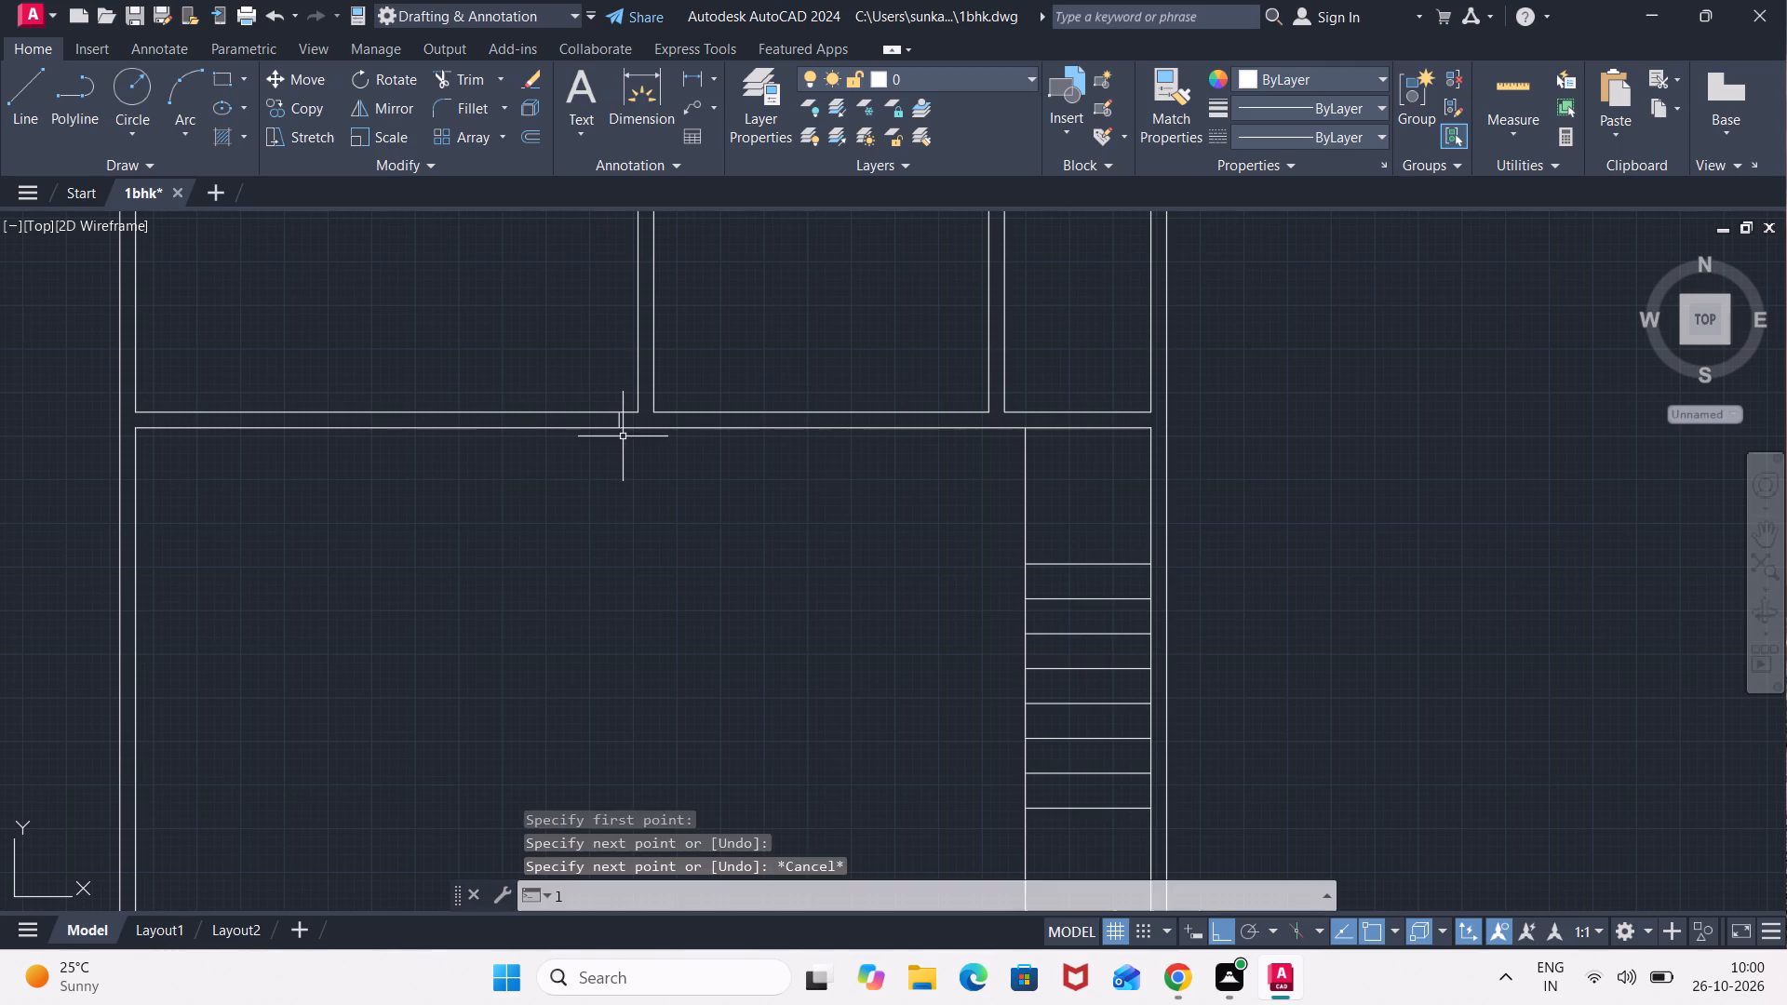
key(Return)
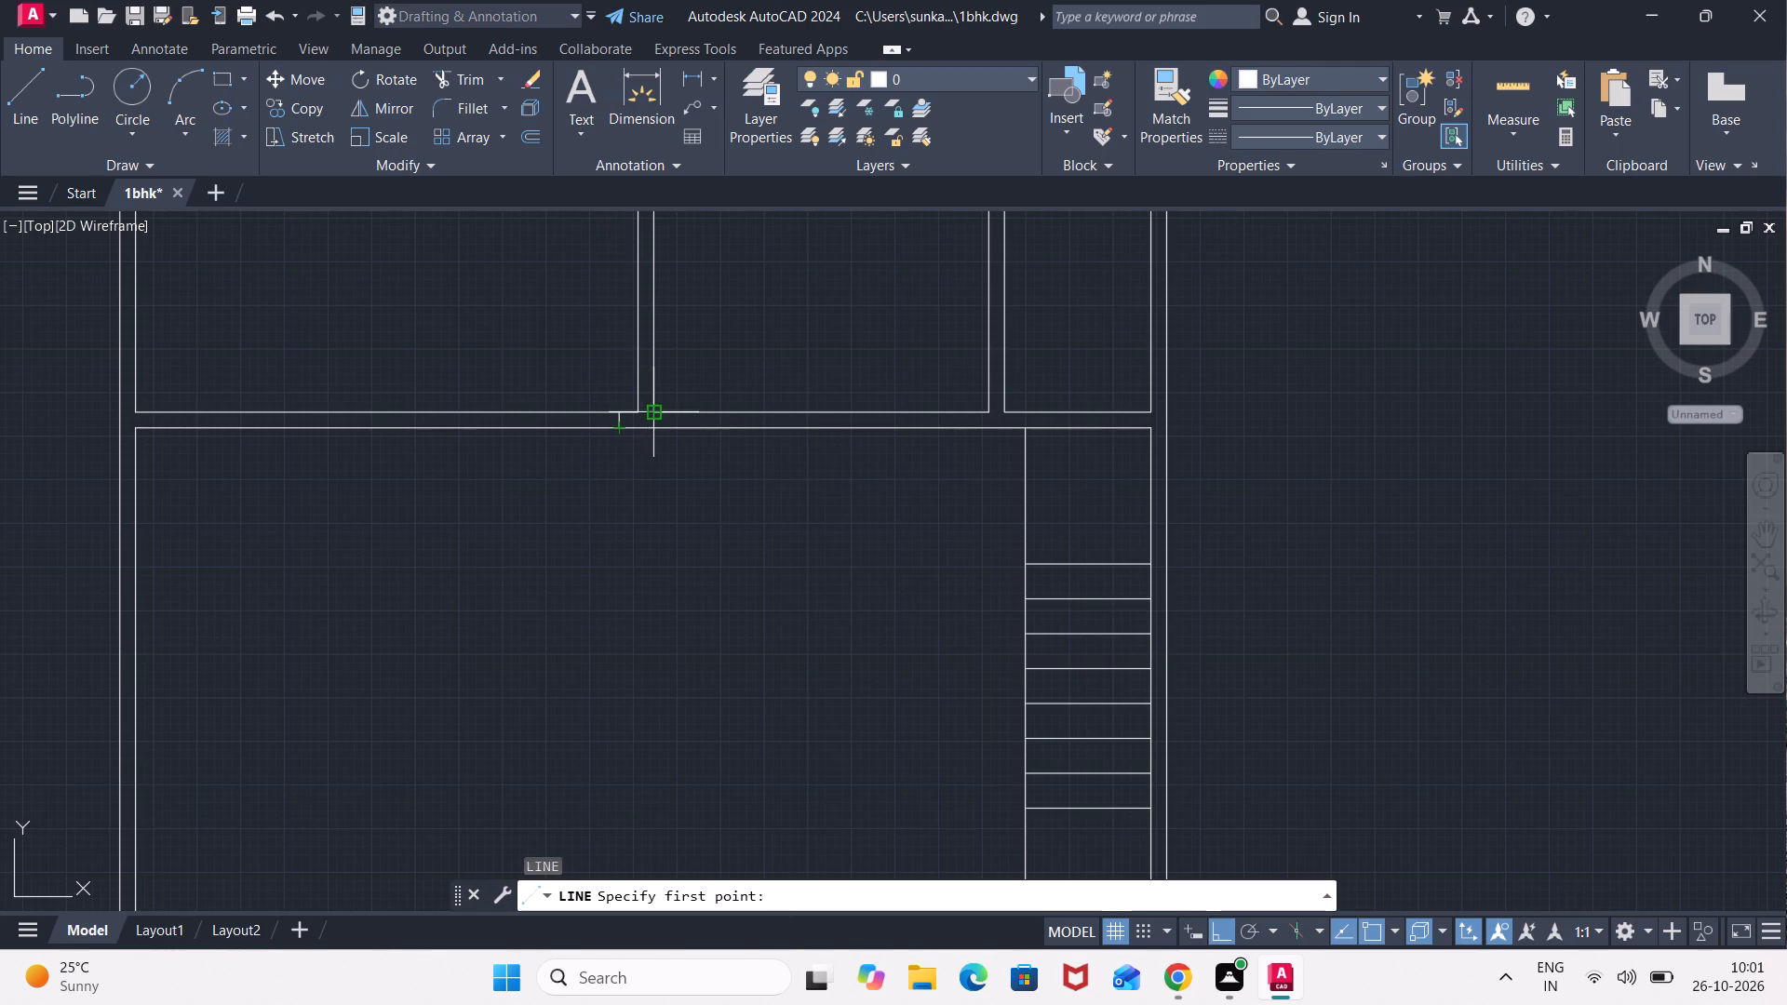
click(669, 409)
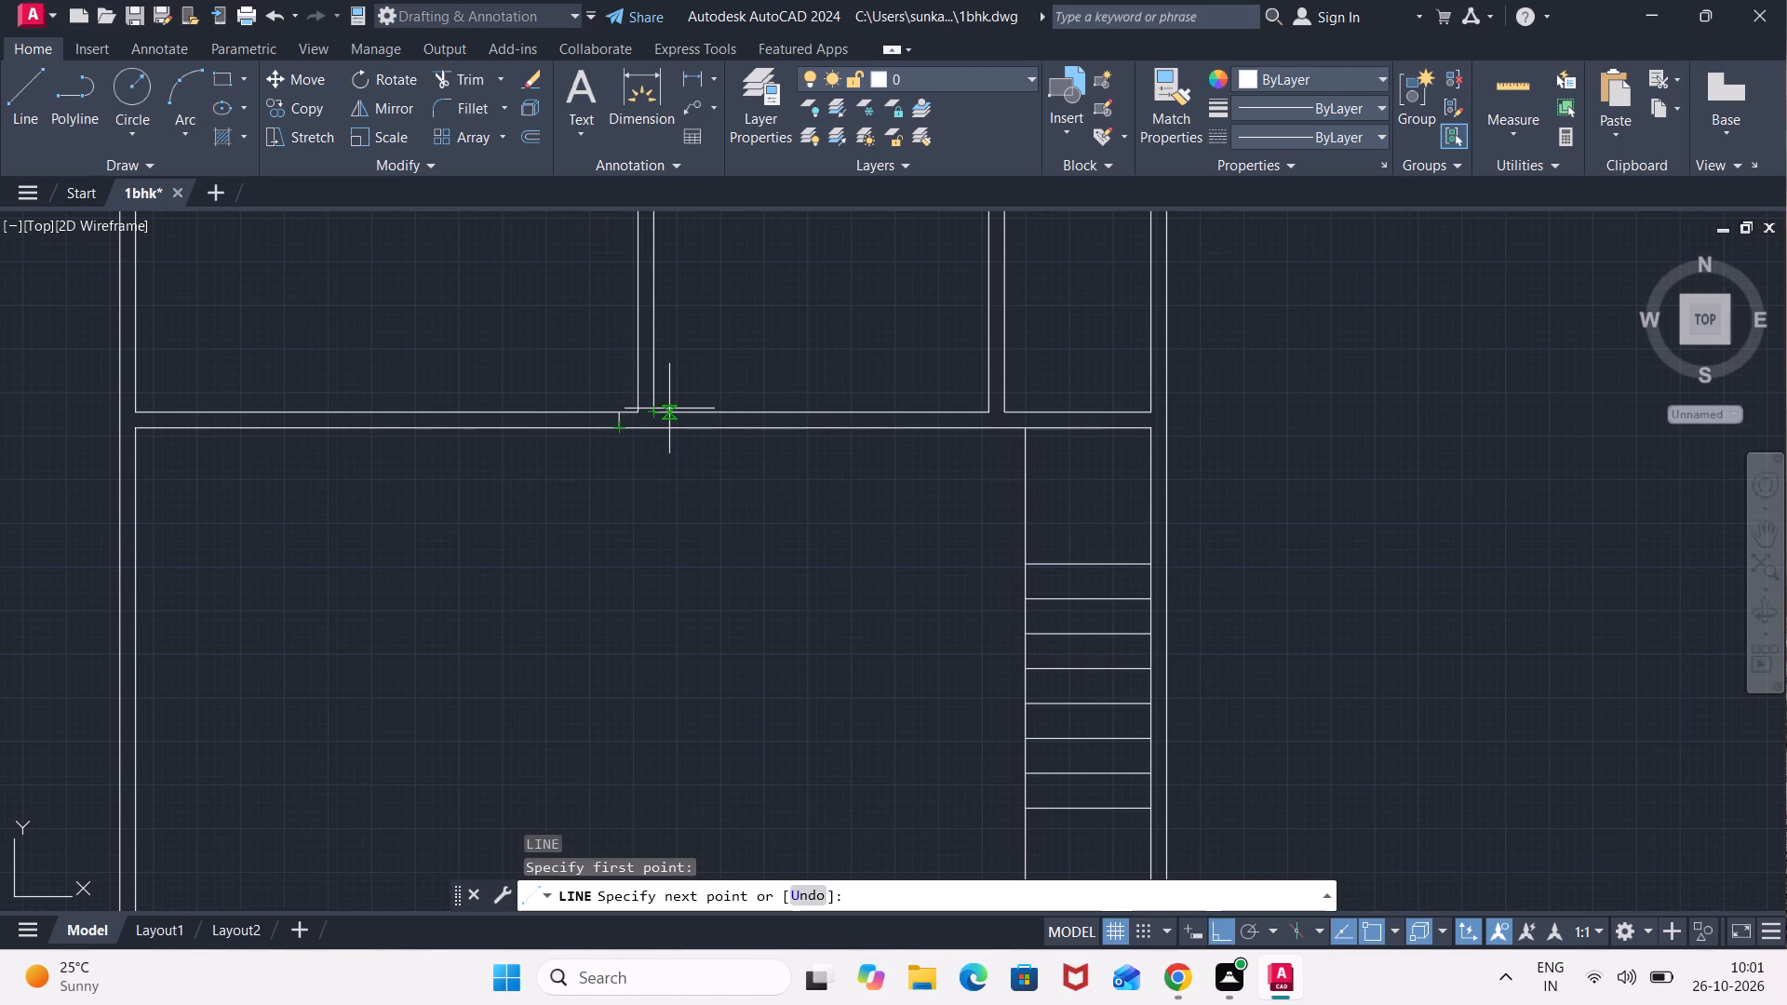
click(671, 430)
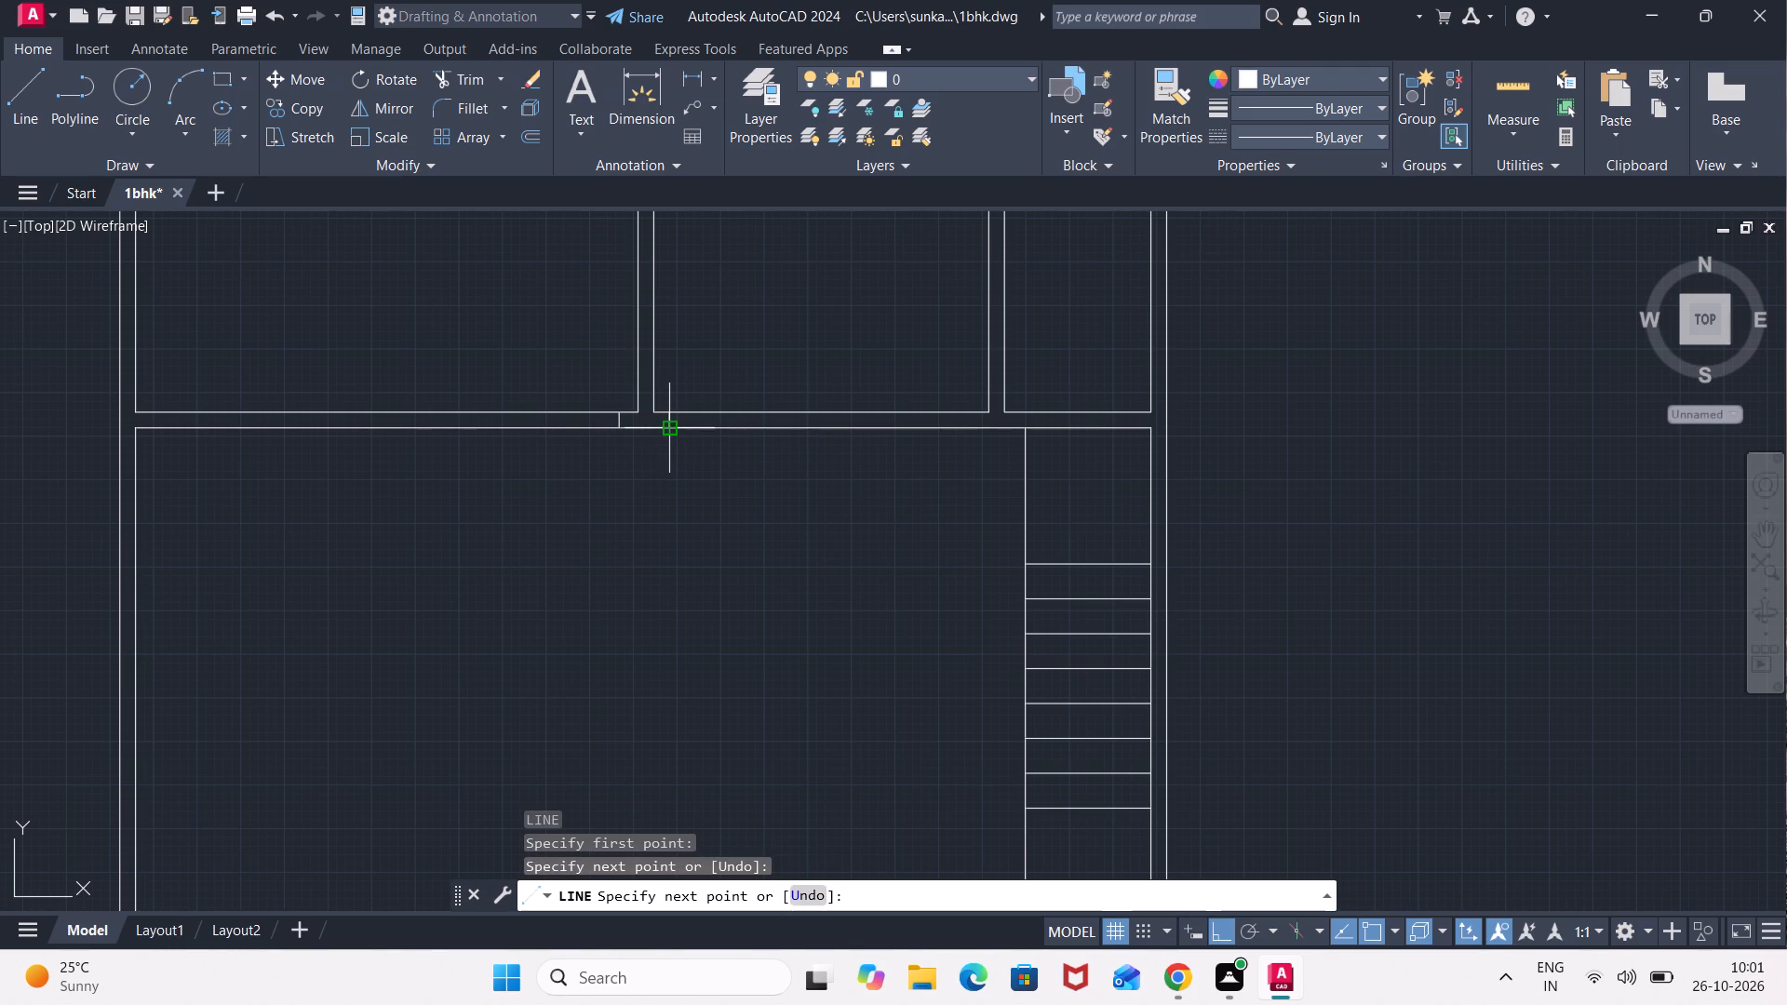
key(Escape)
Offset each of the two jamb lines 3'6" away from the partition to mark the door widths.
key(o)
key(Return)
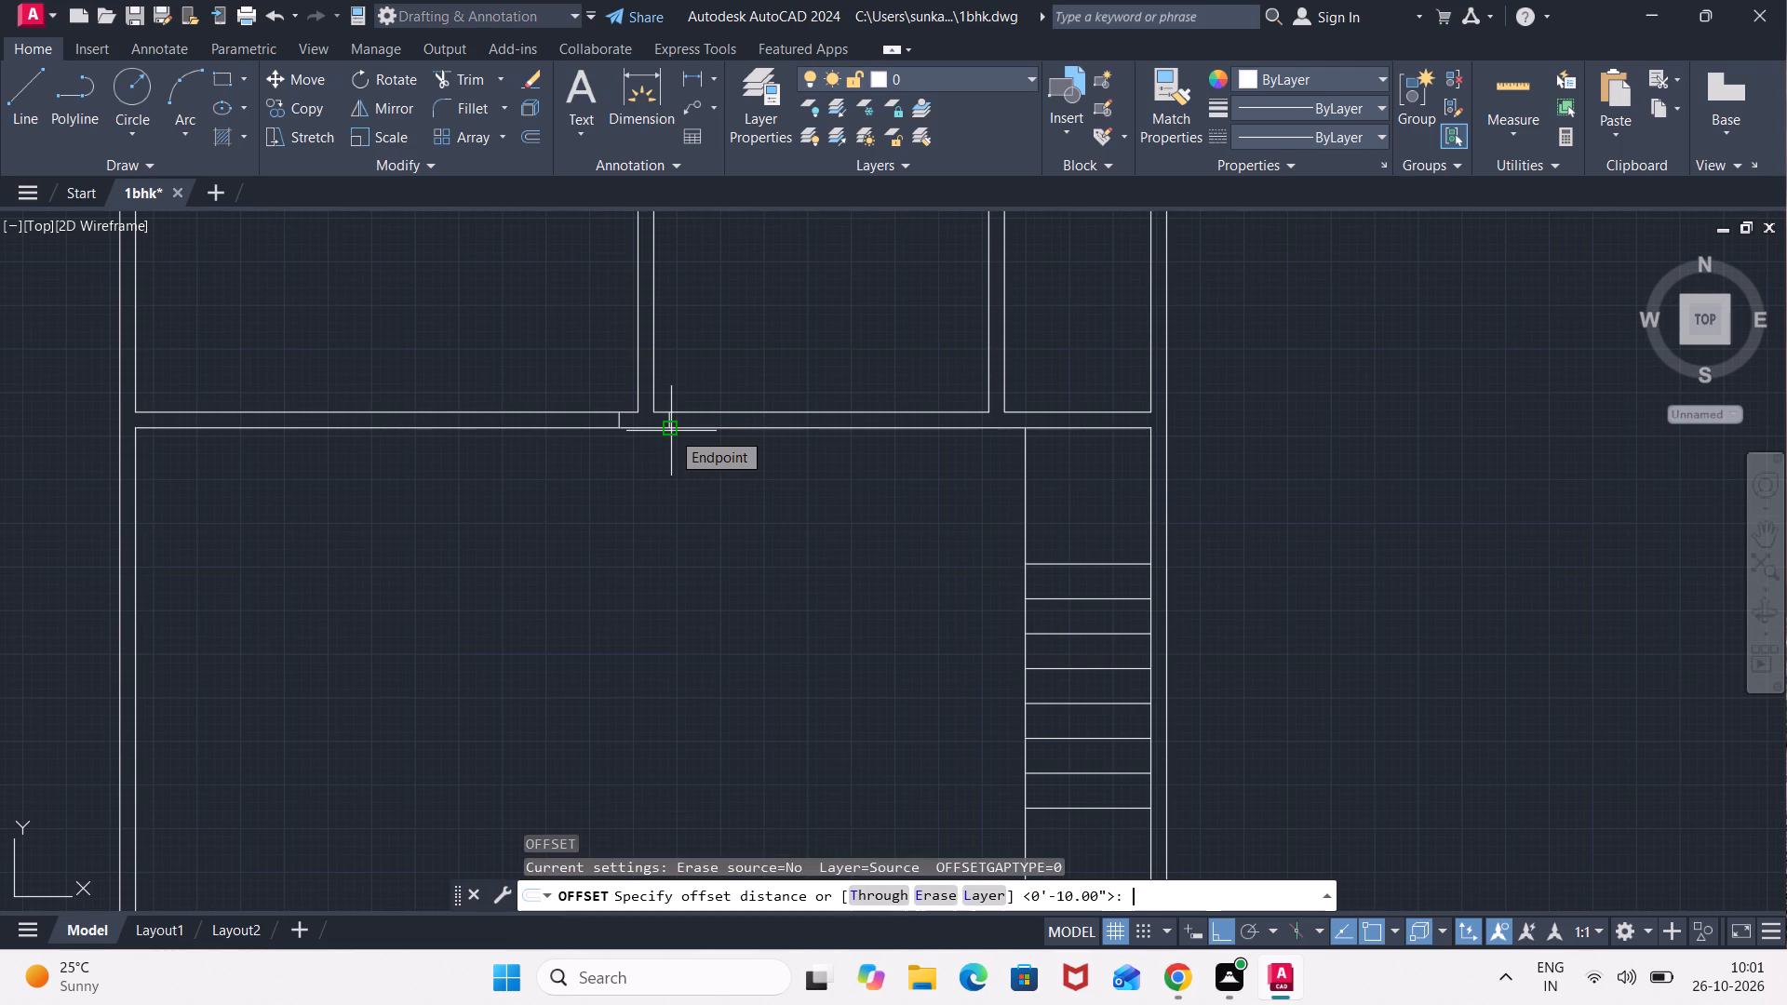
text(3'6")
key(Return)
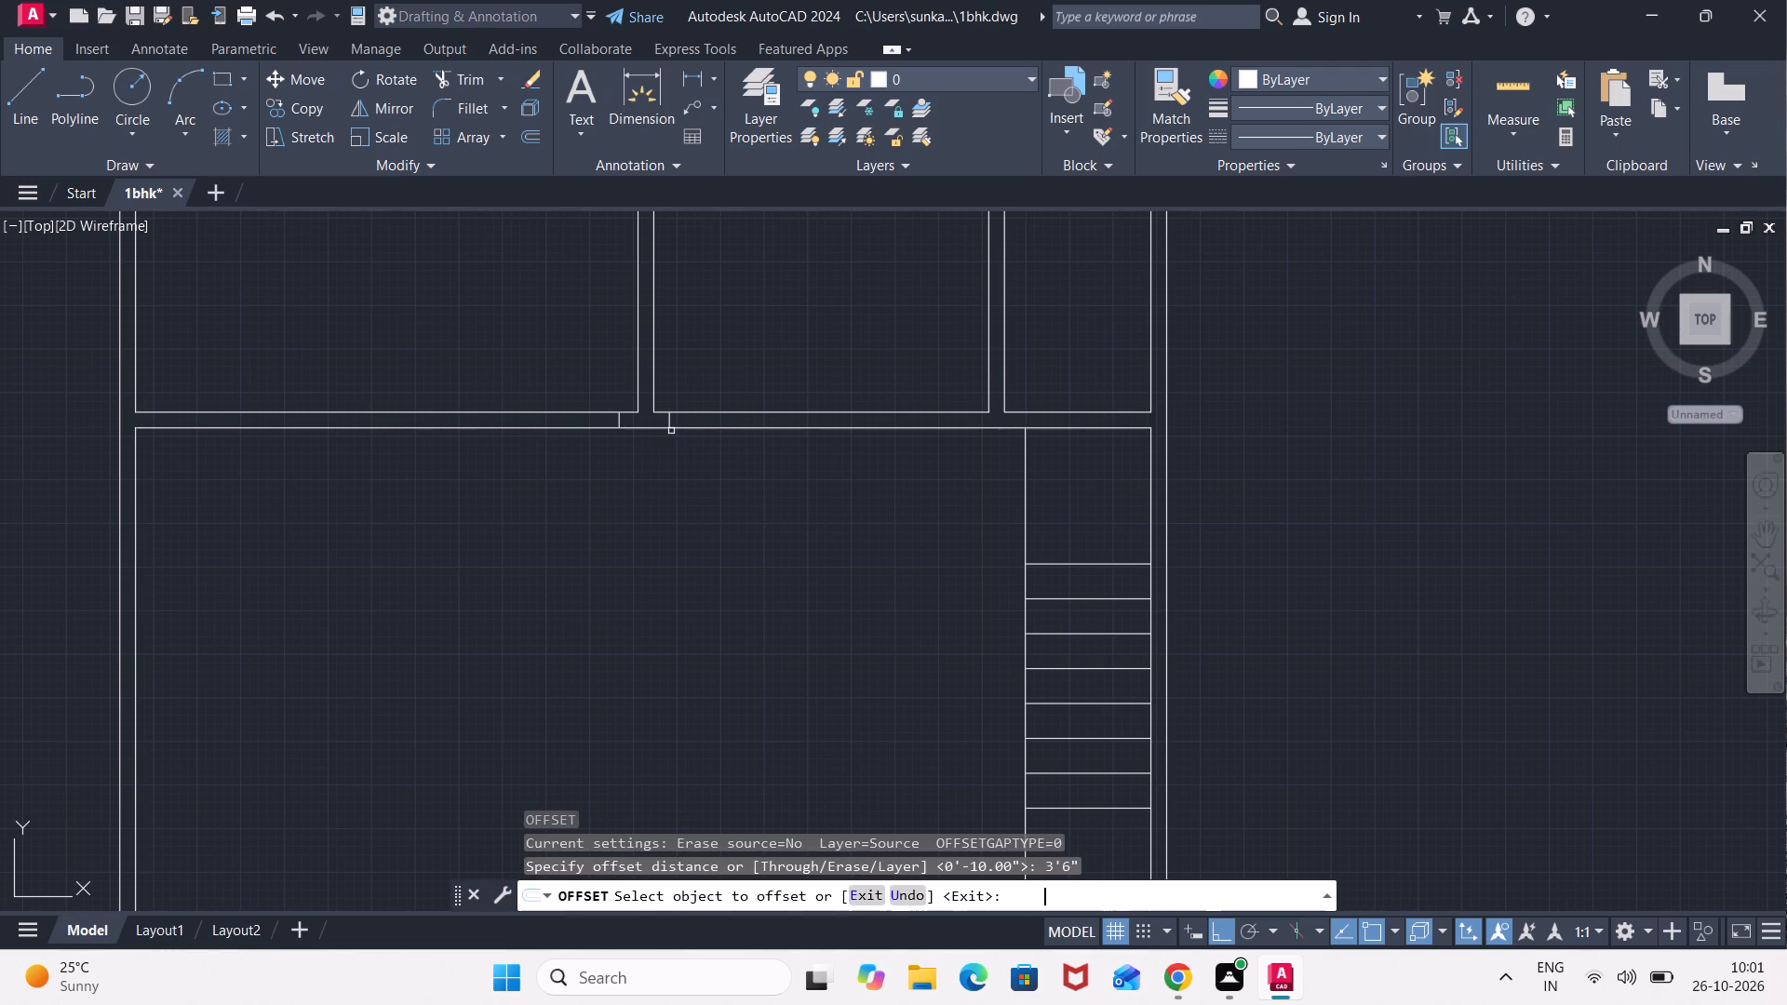
click(666, 424)
click(811, 408)
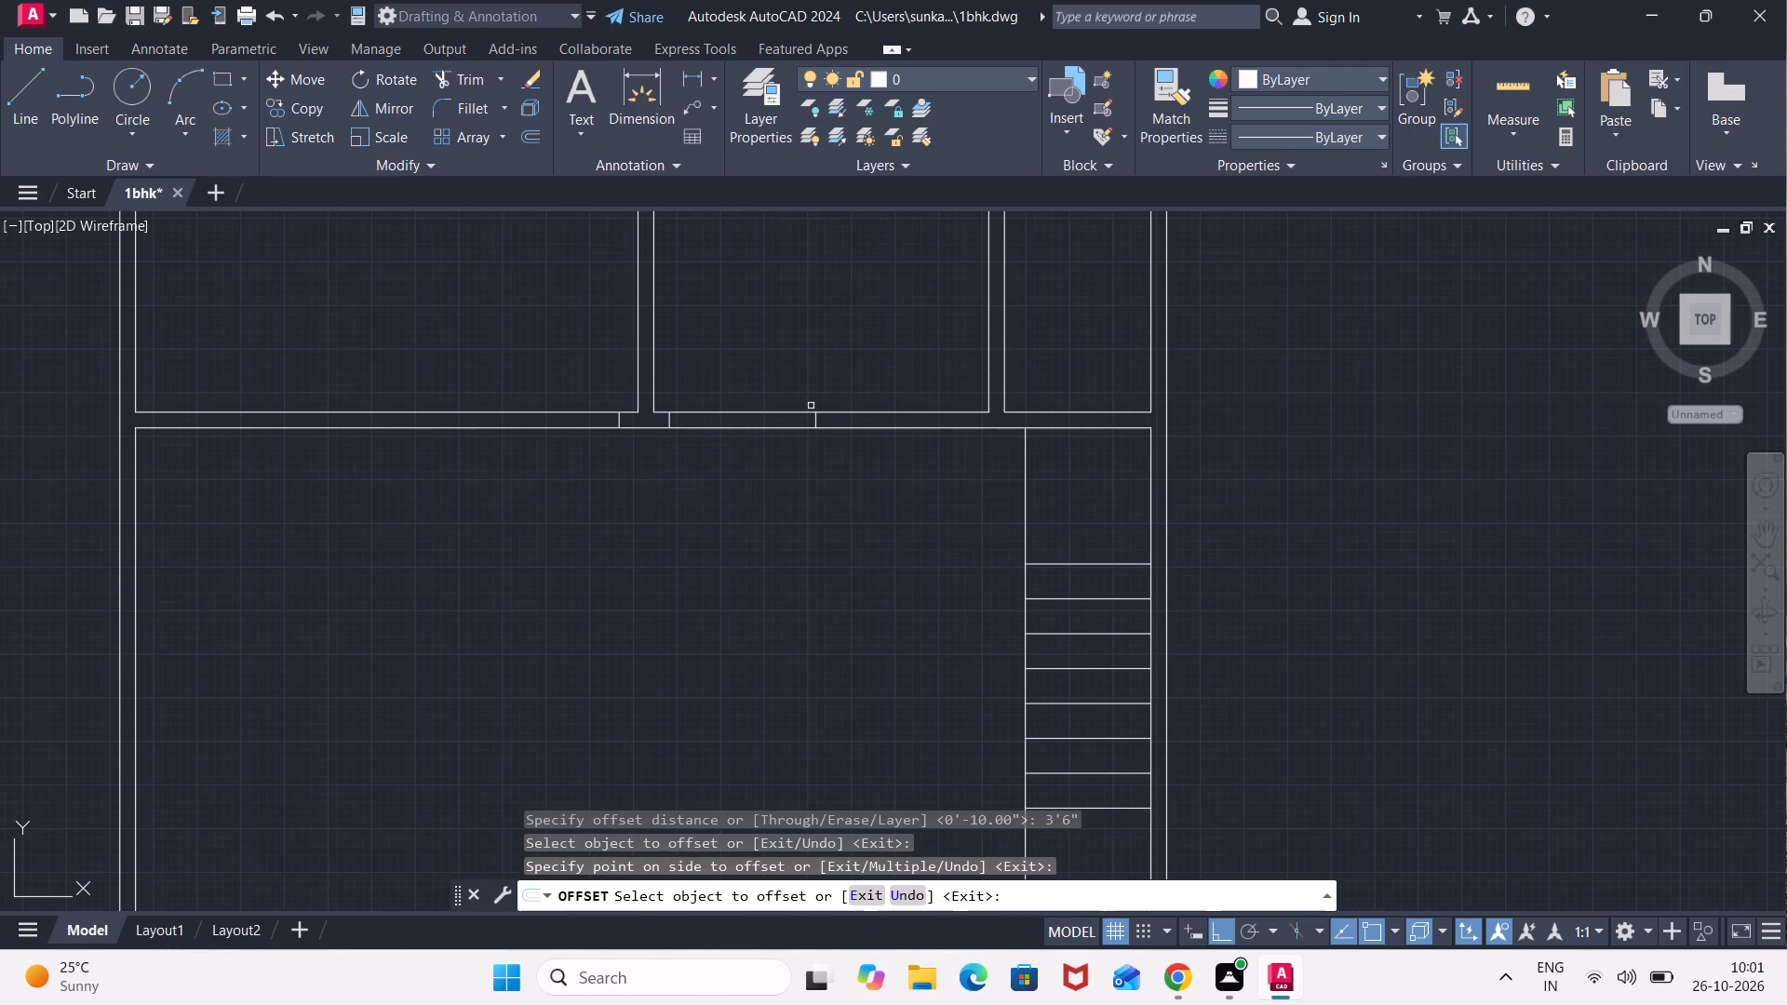
click(622, 421)
click(423, 422)
scroll(665, 568, down, 2)
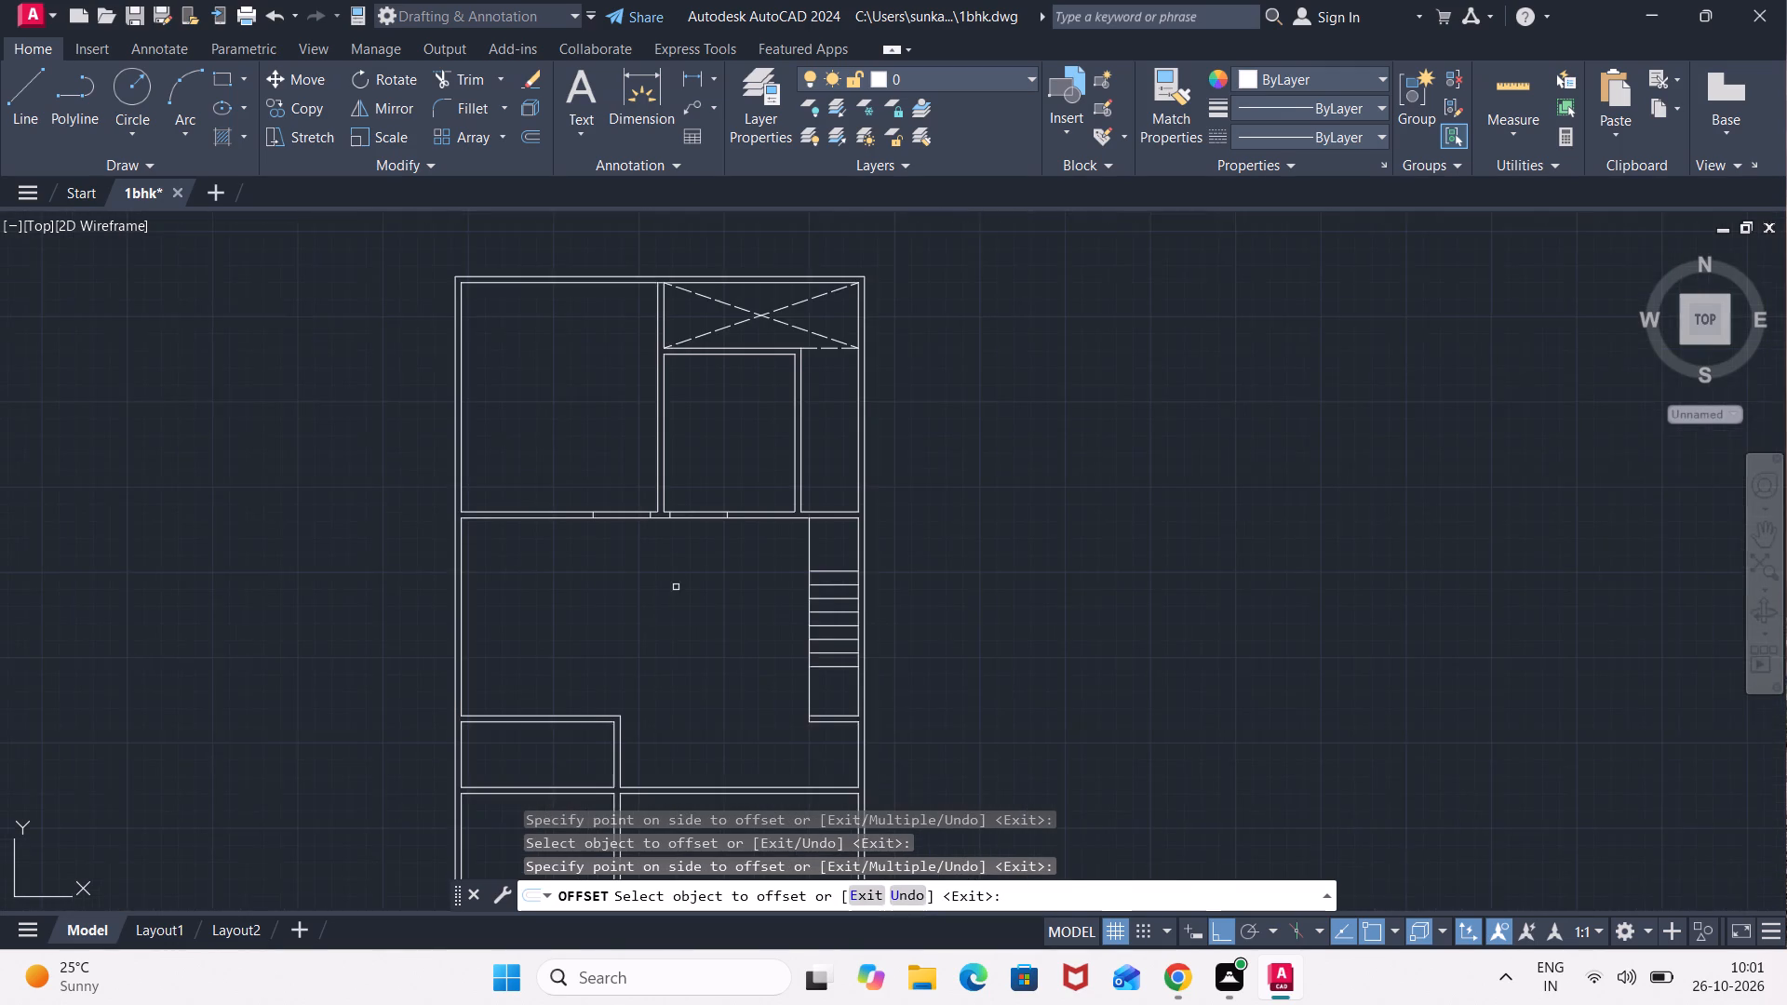
middle_drag(677, 589, 600, 442)
key(Escape)
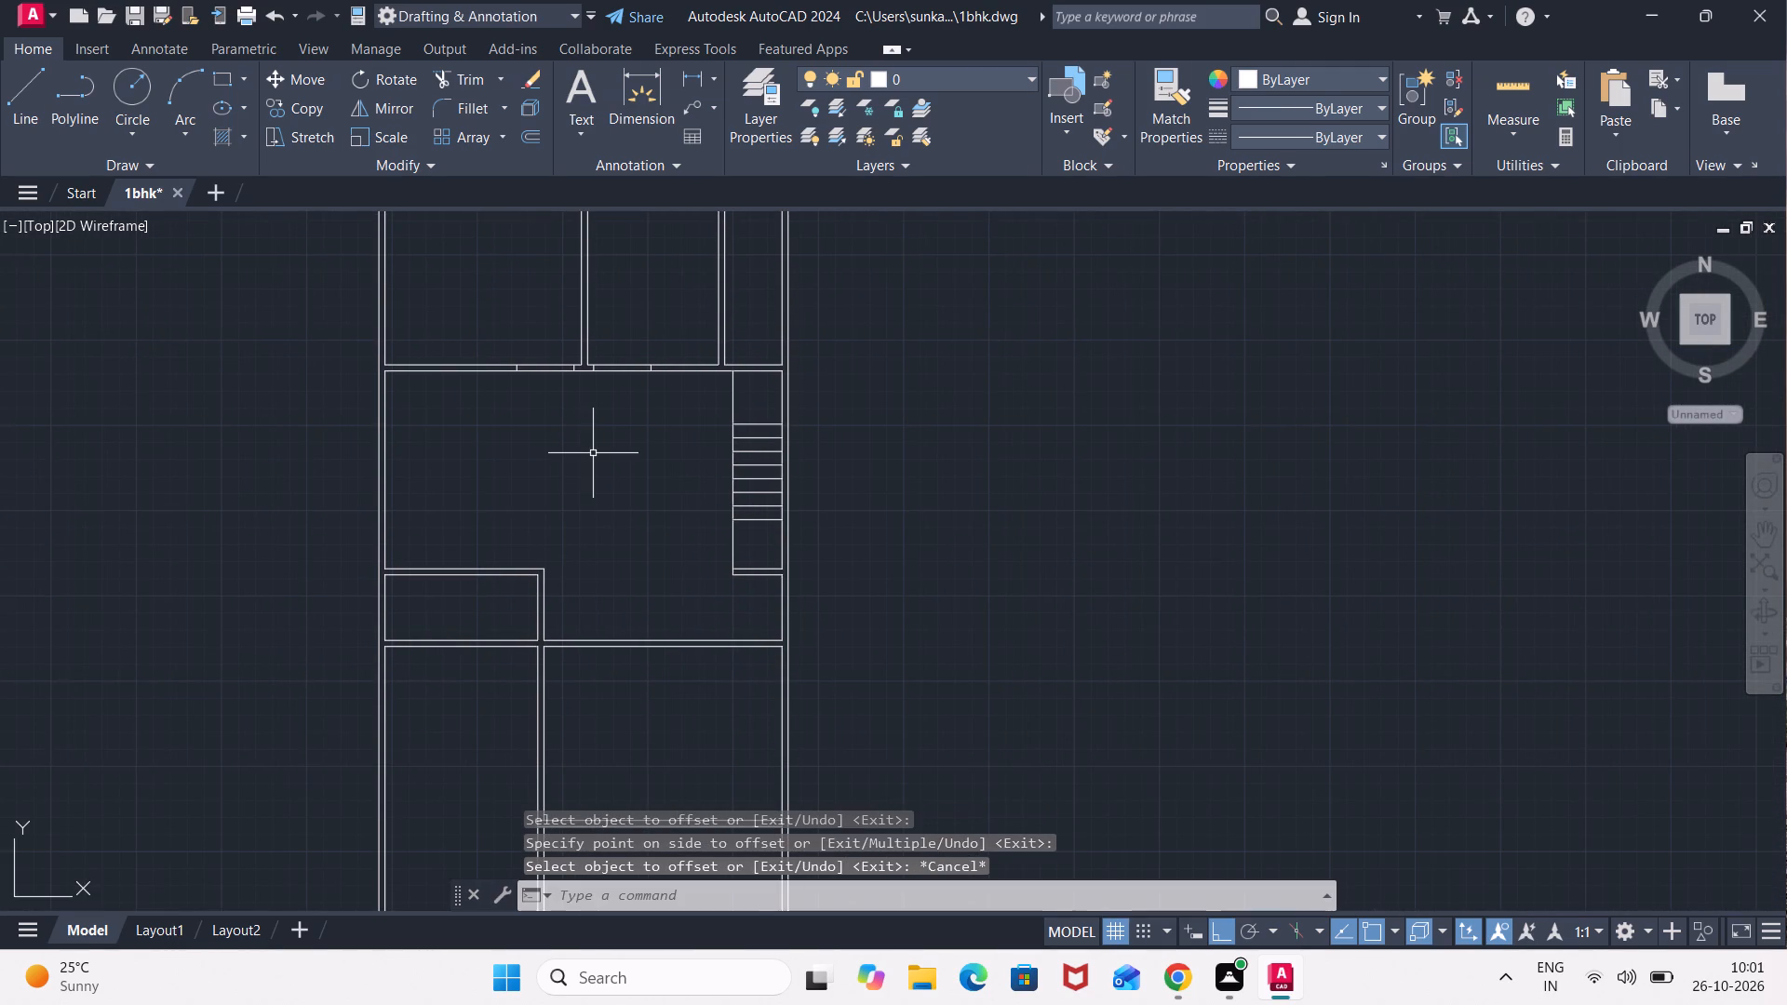
Trim the wall lines between each pair of jamb lines to open the two 3'6" doorways.
text(tr)
key(Return)
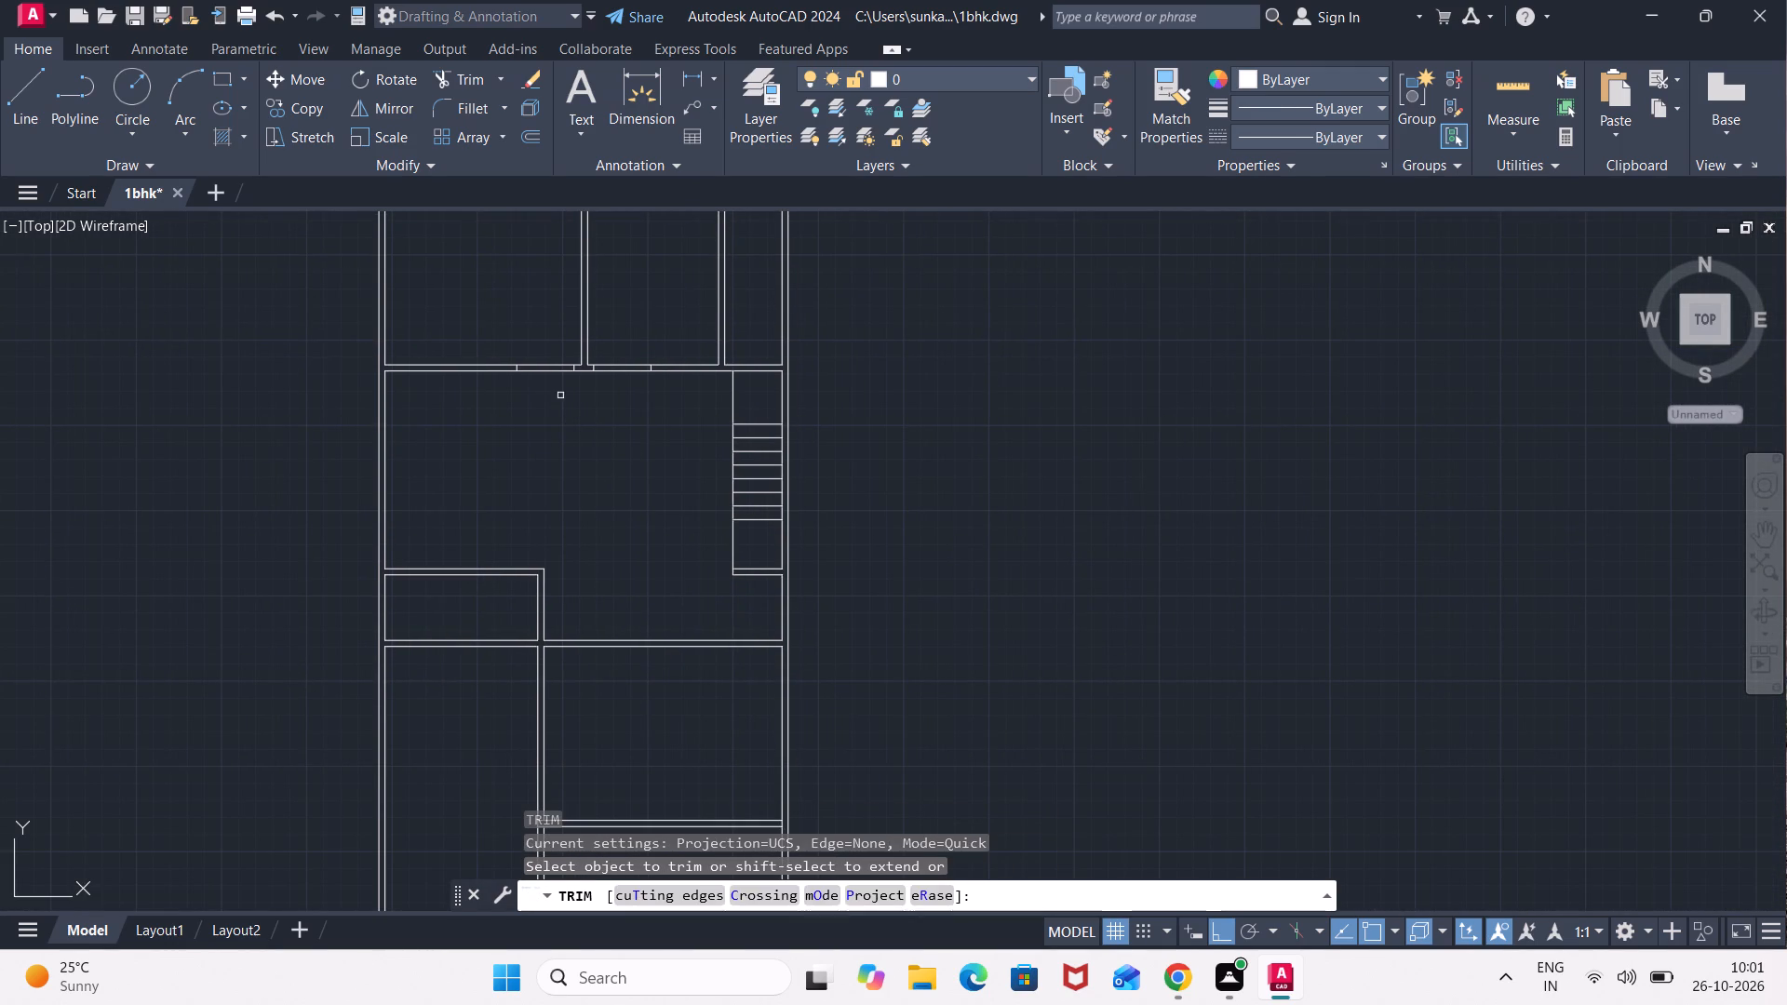
click(557, 391)
click(533, 335)
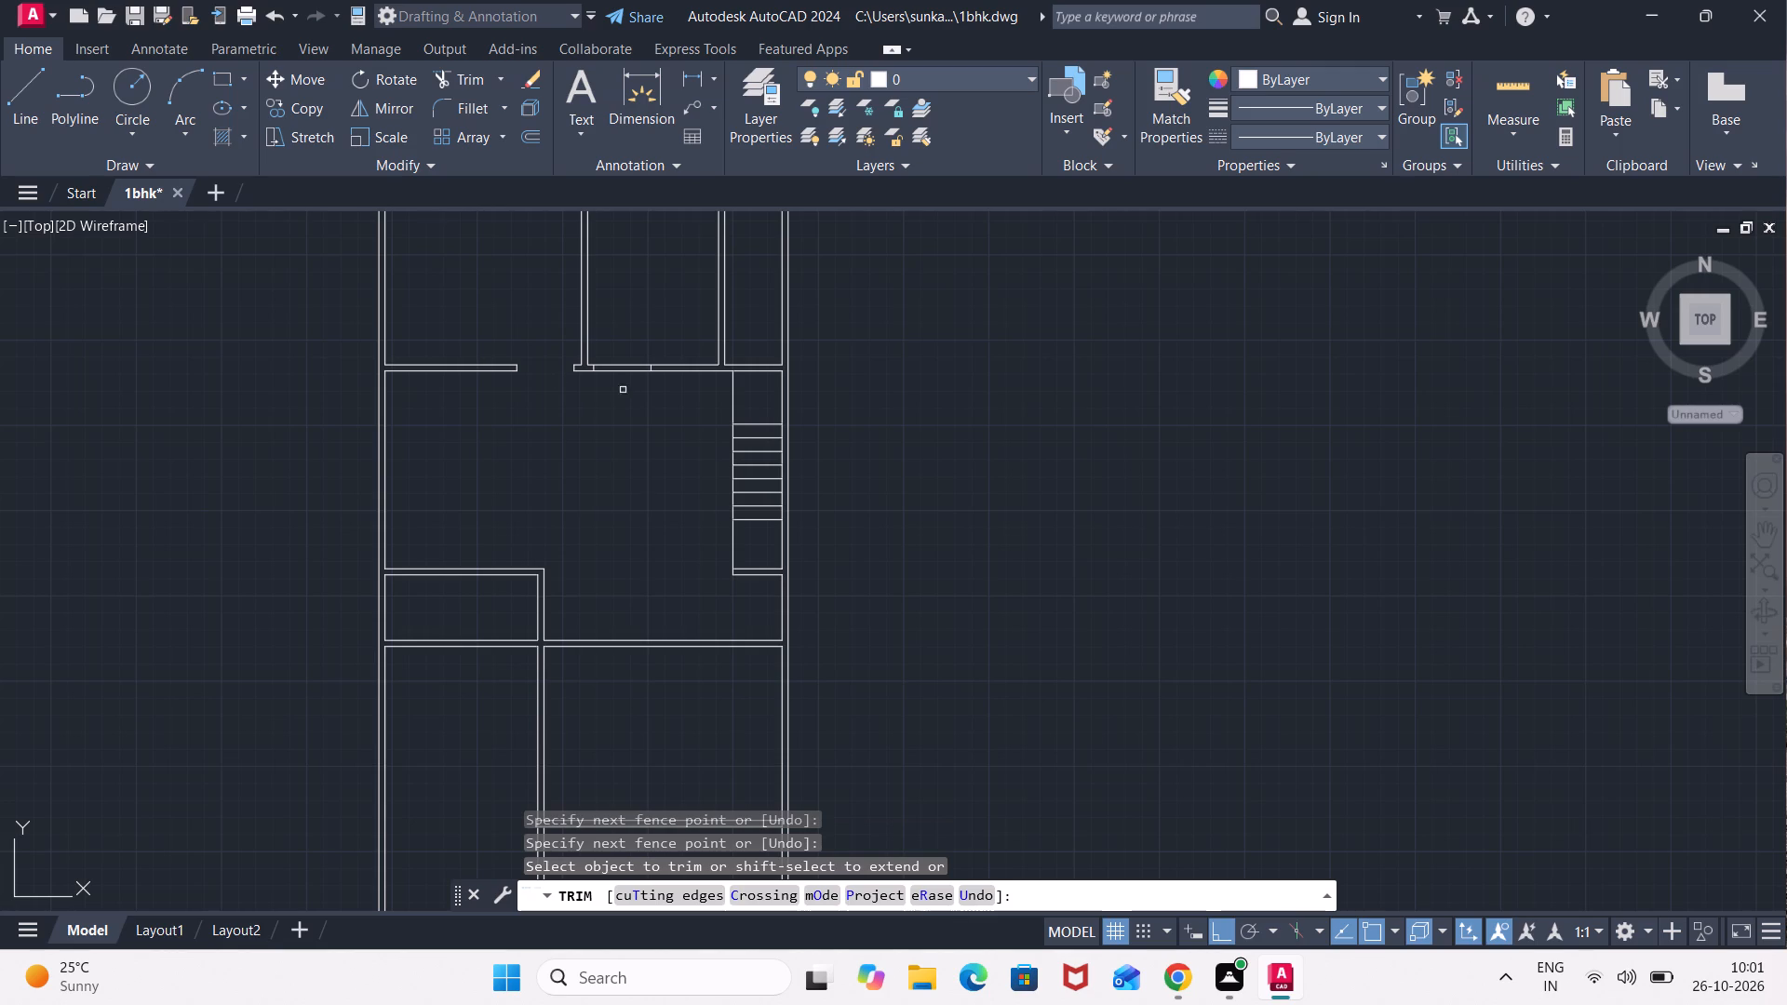
click(626, 376)
click(625, 346)
scroll(631, 435, down, 1)
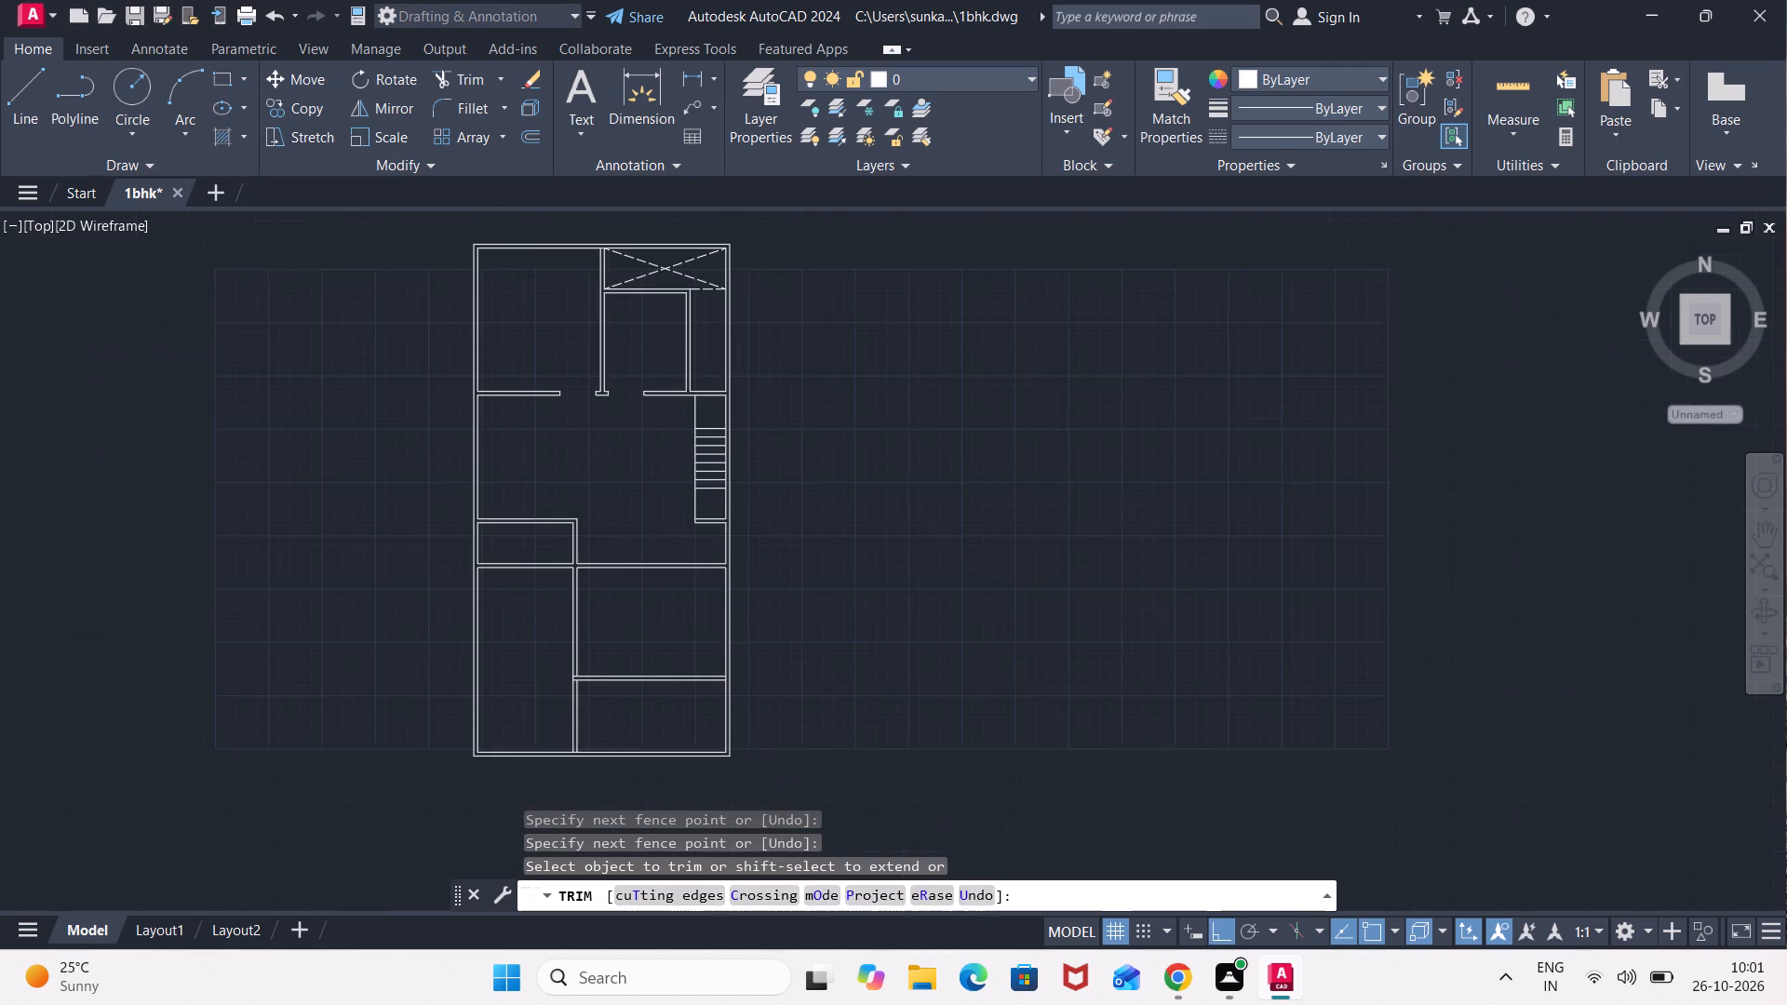
middle_drag(631, 435, 612, 546)
scroll(625, 427, up, 1)
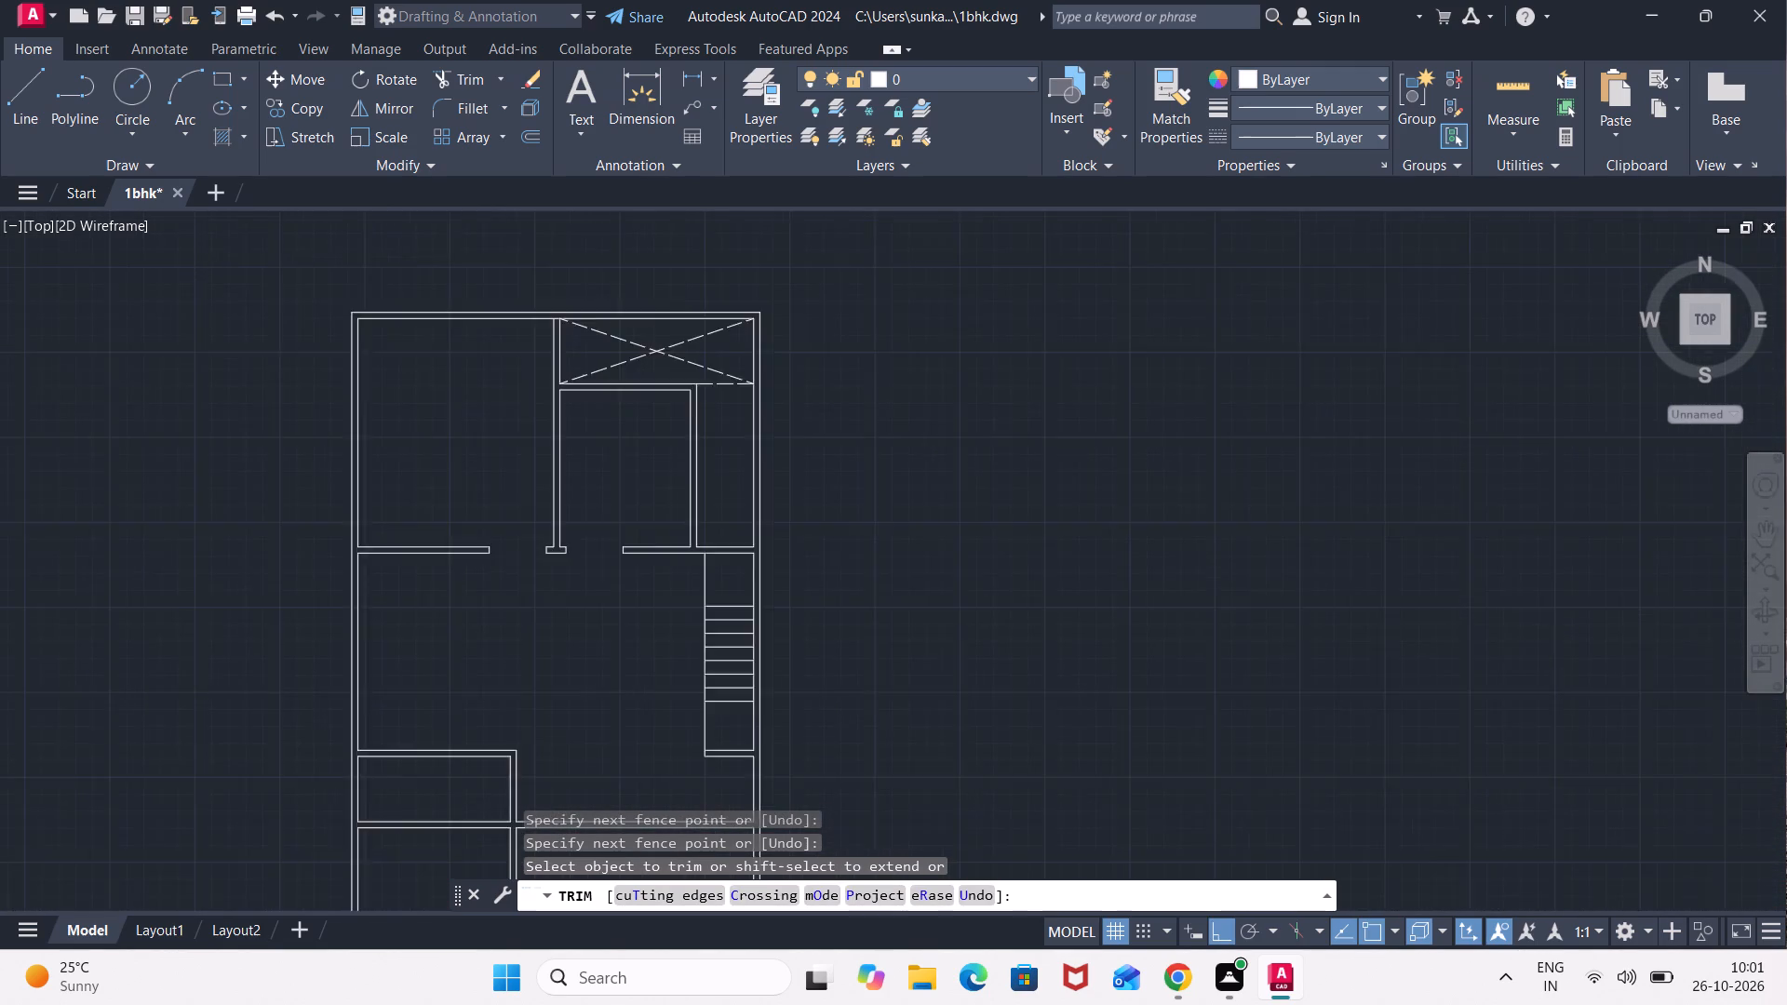
scroll(625, 427, up, 1)
key(Escape)
Draw a short jamb line across the wall below the crossed dashed area, close to the vertical partition.
key(l)
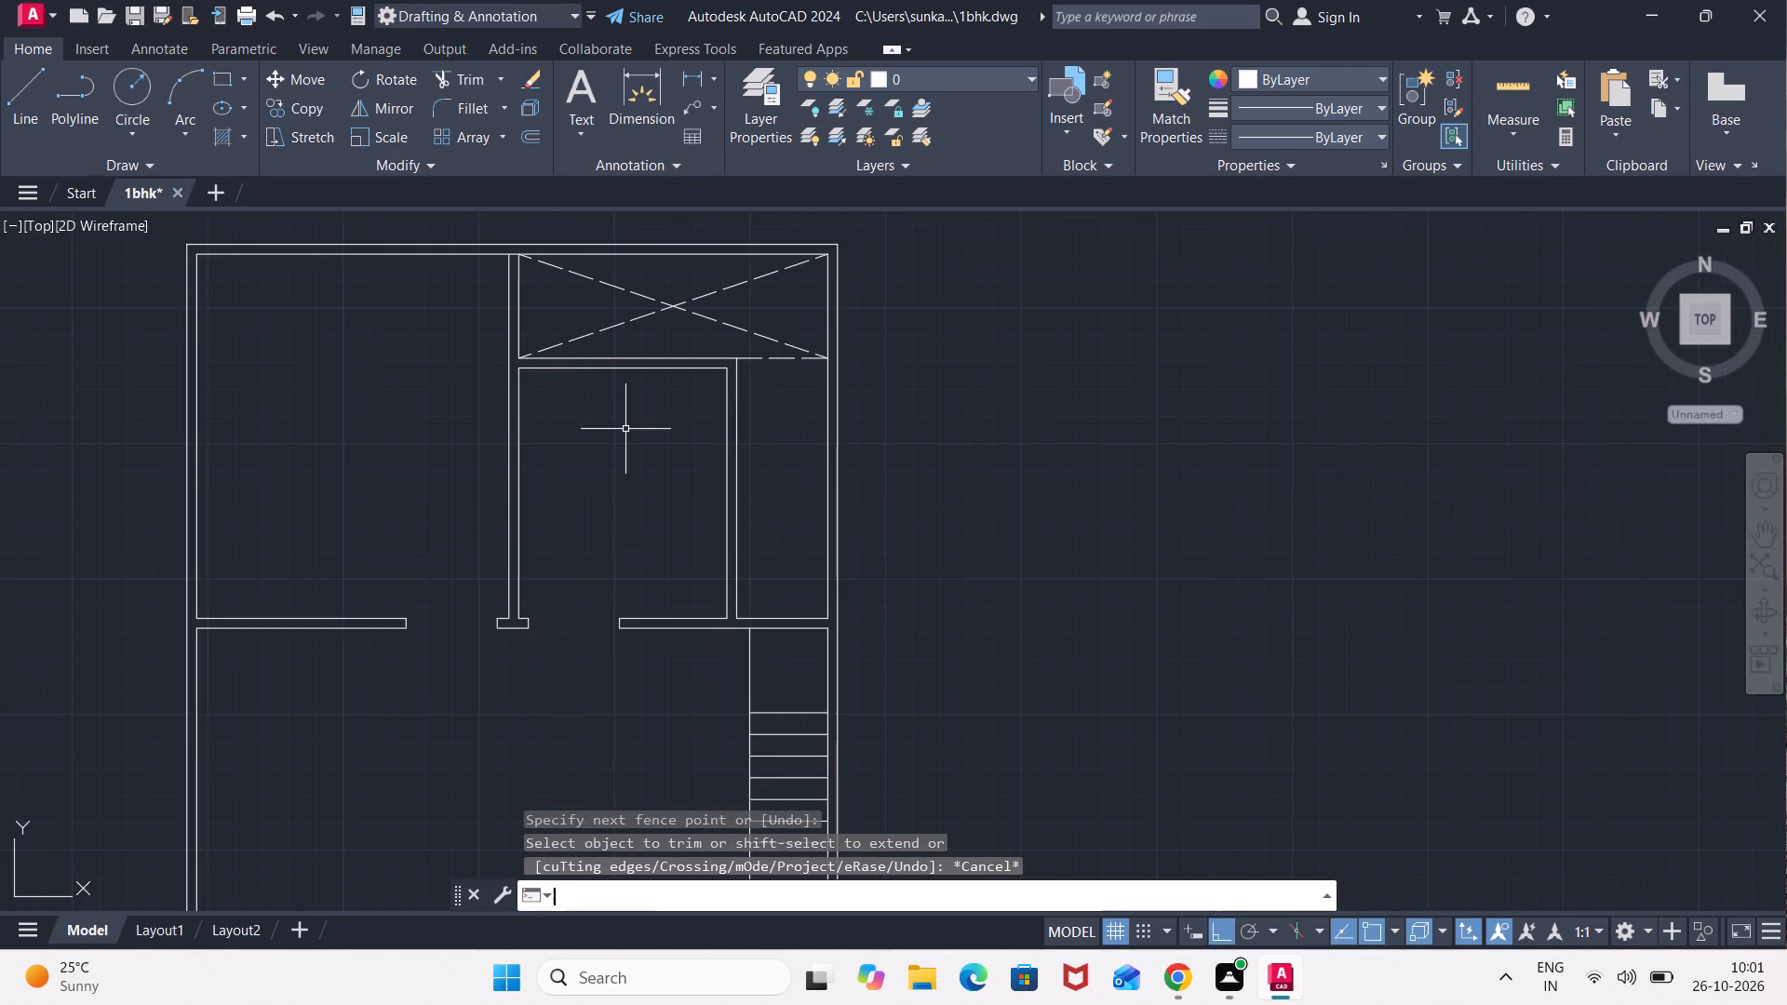
key(Return)
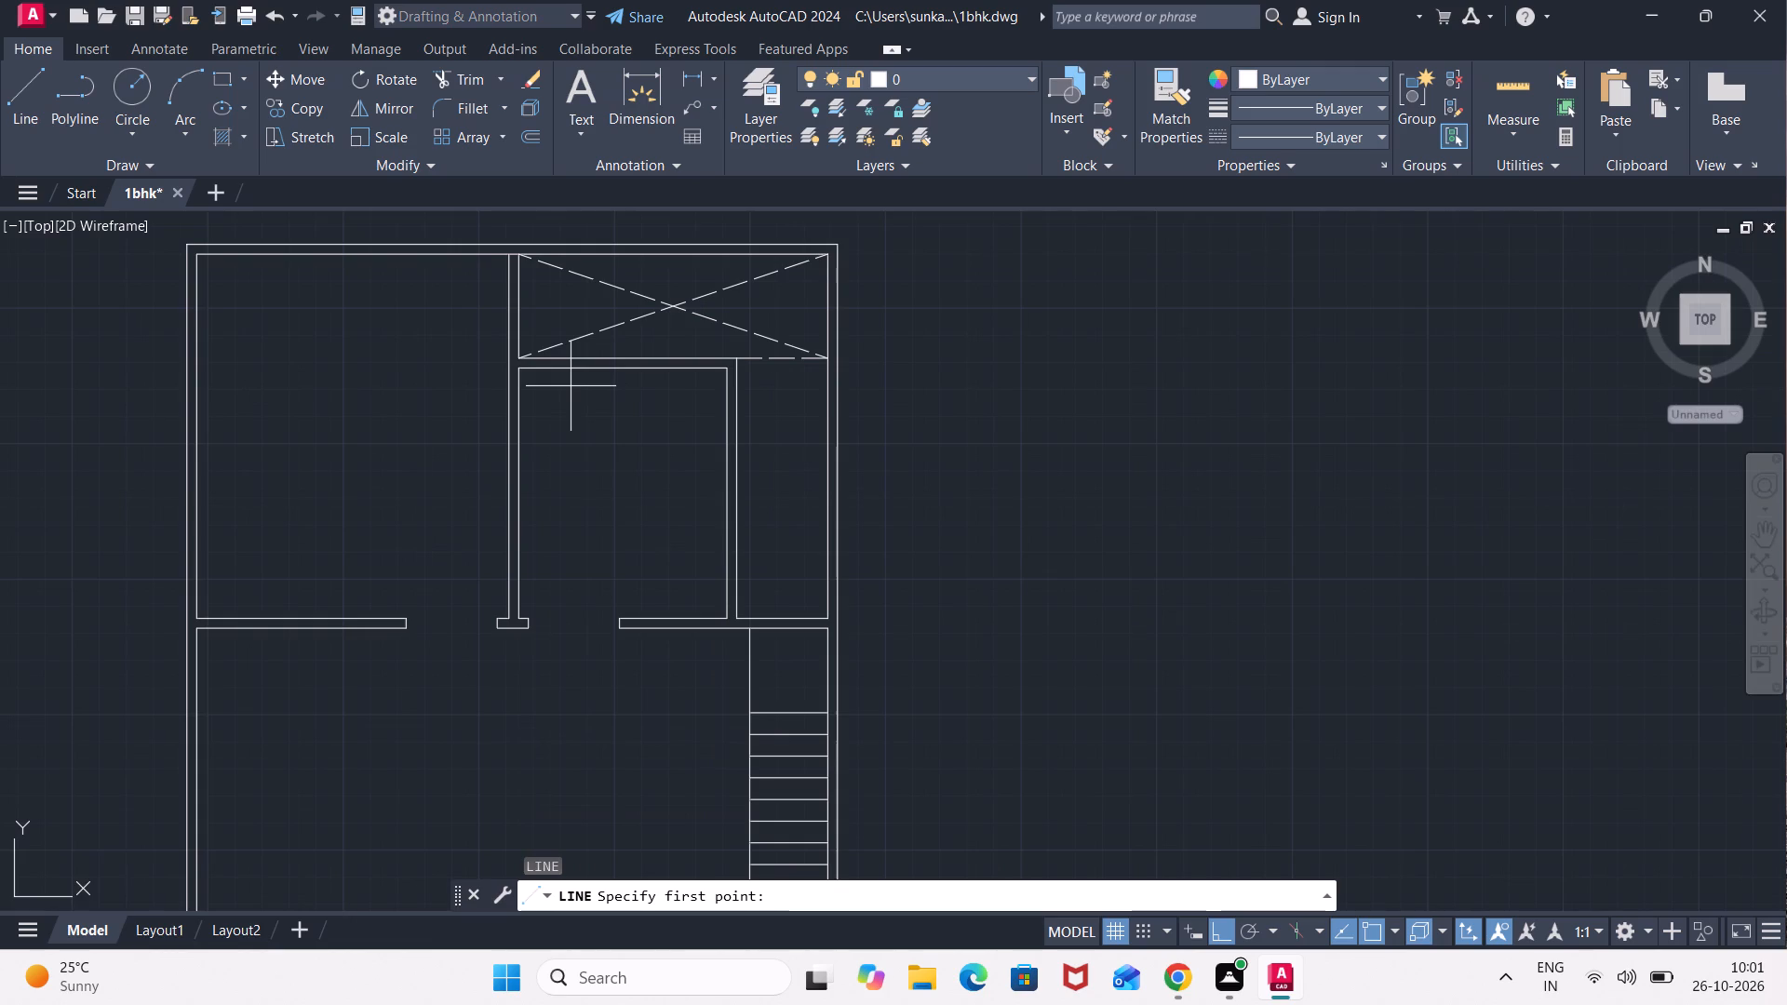
middle_drag(571, 385, 580, 456)
scroll(563, 430, up, 1)
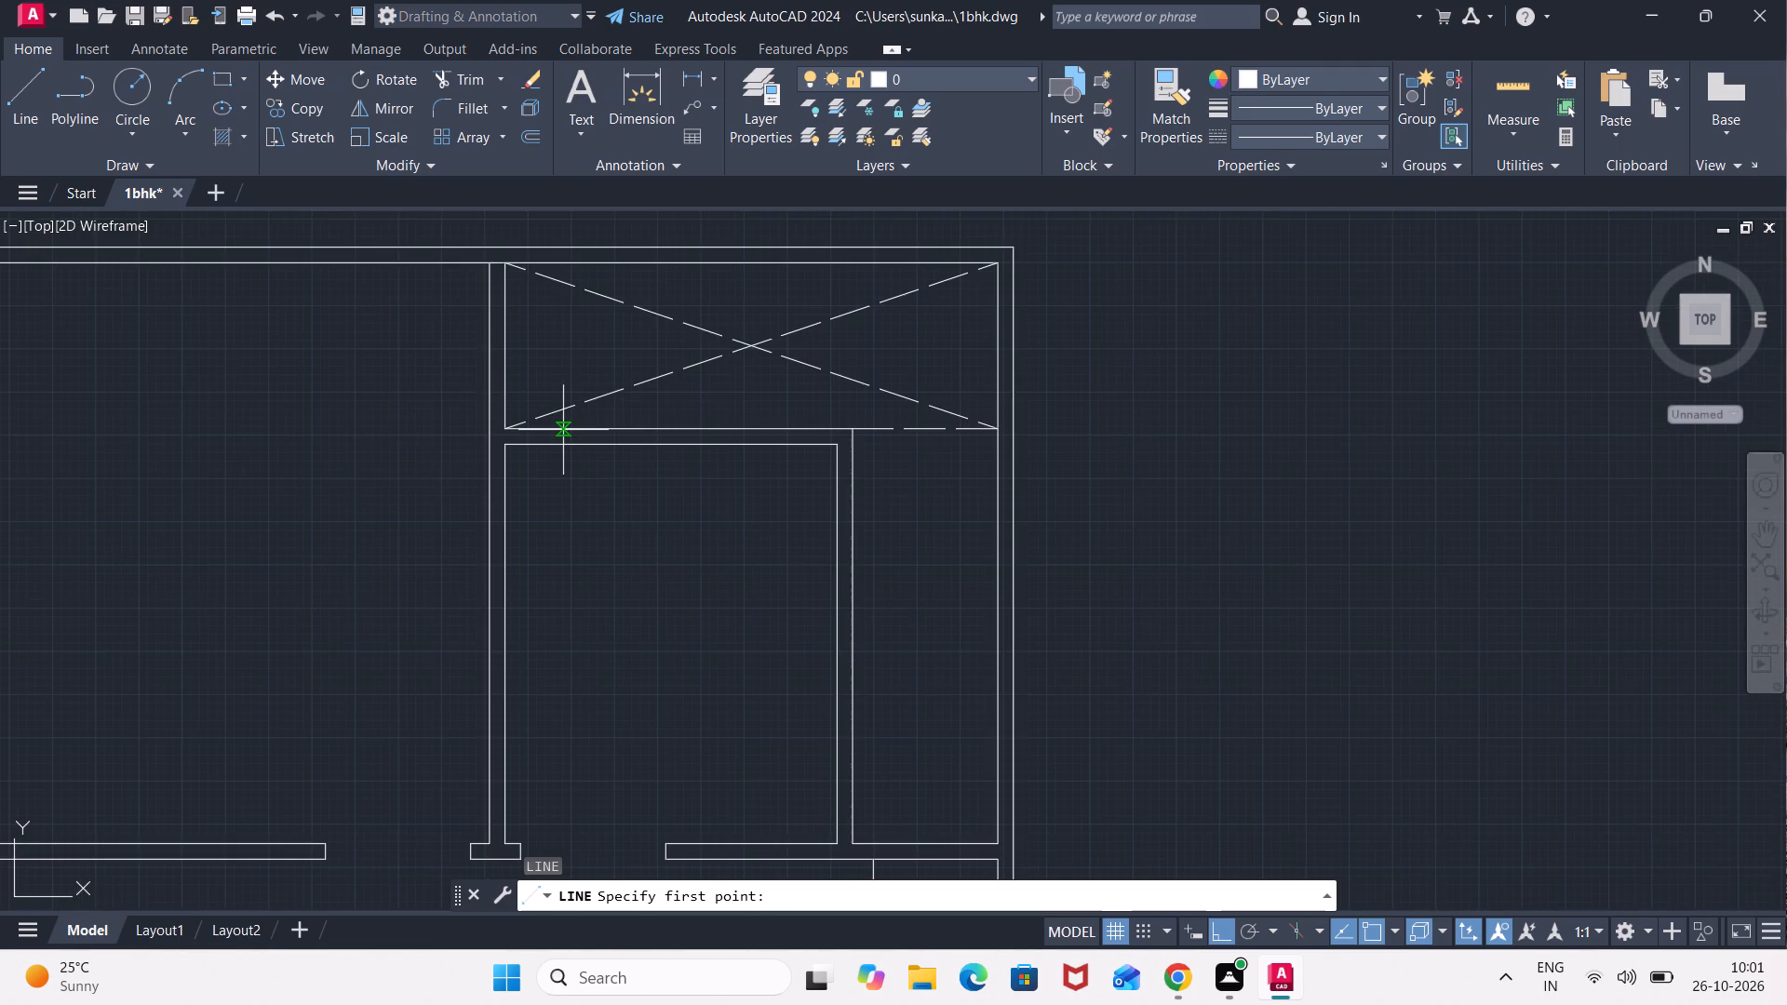
scroll(563, 430, up, 1)
click(497, 427)
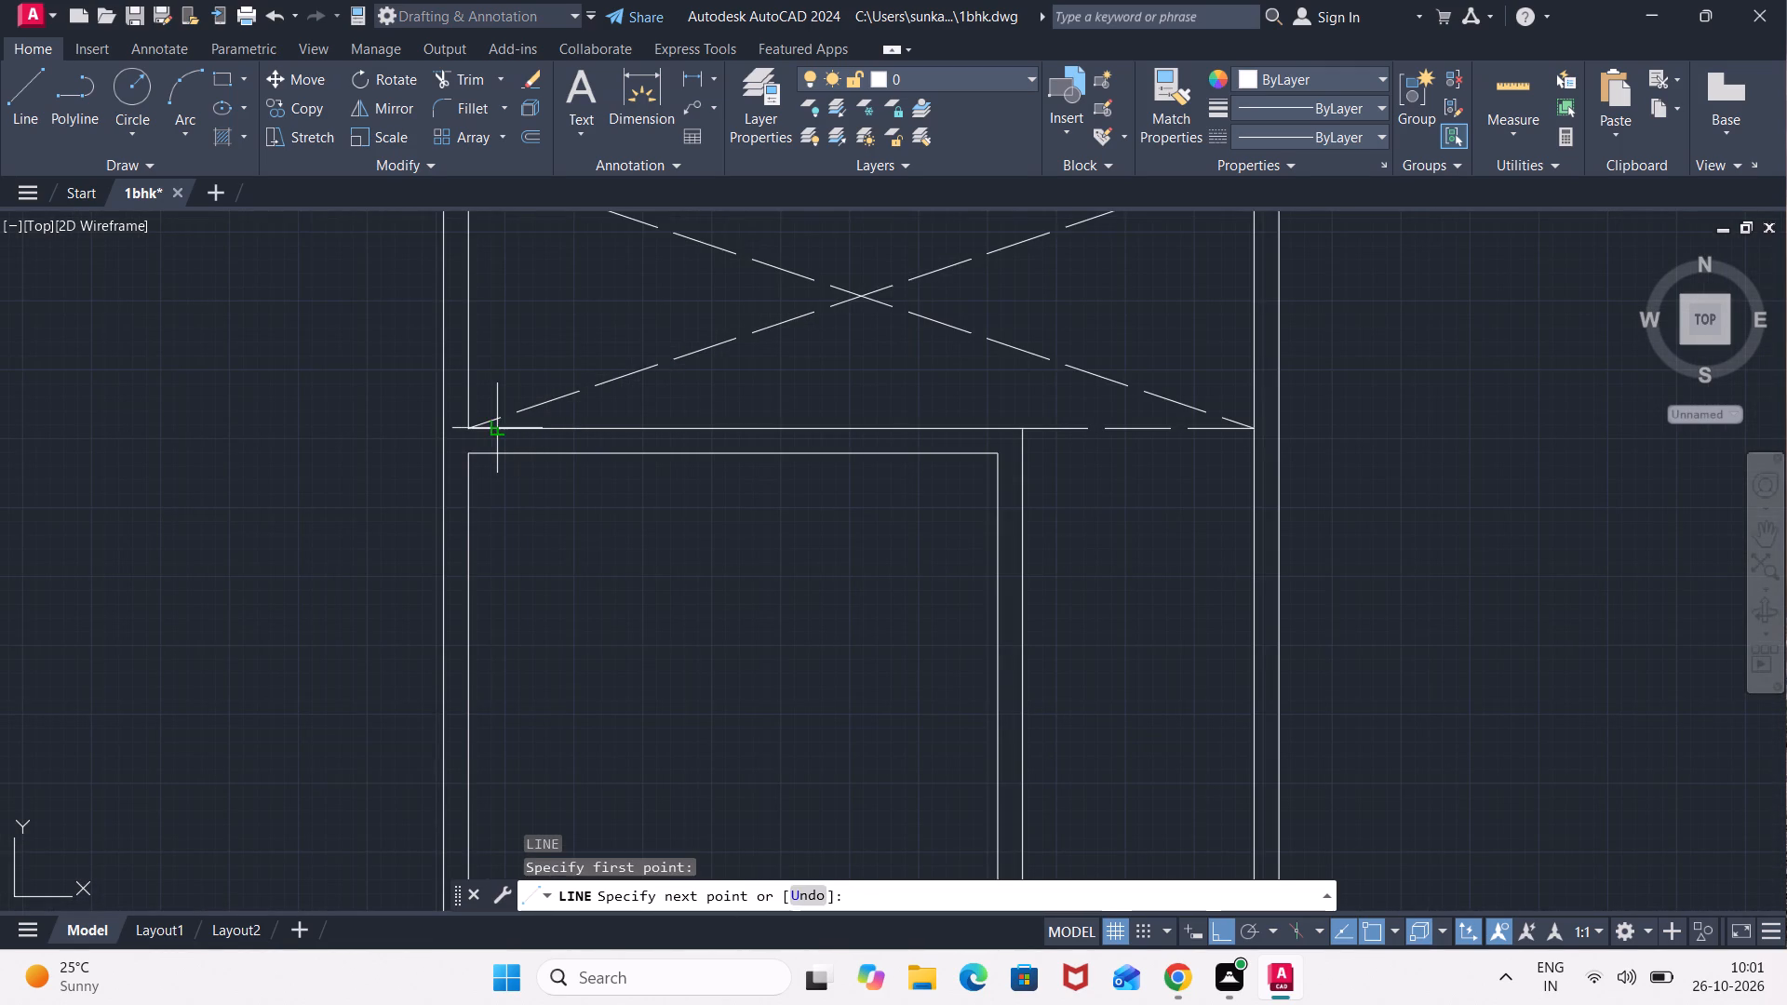
click(495, 456)
key(Escape)
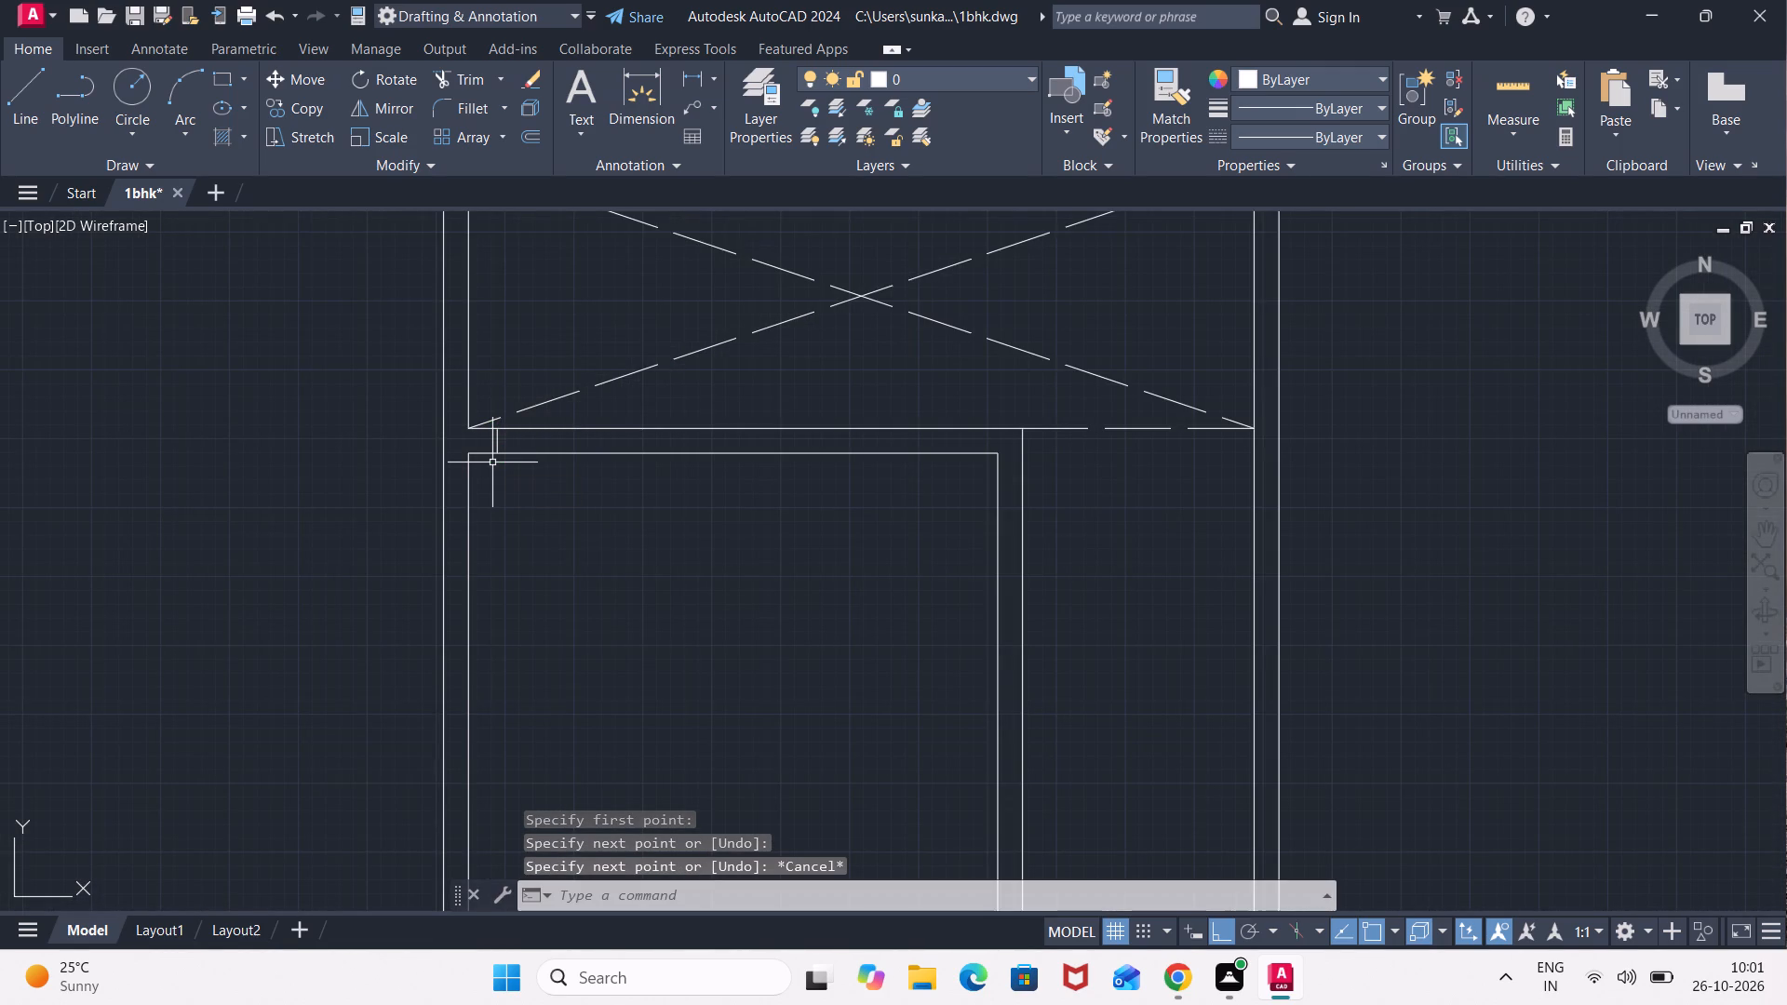
Offset the new jamb line 2'6" along the wall, away from the partition, to mark the door width.
key(o)
key(Return)
text(2')
text(+6")
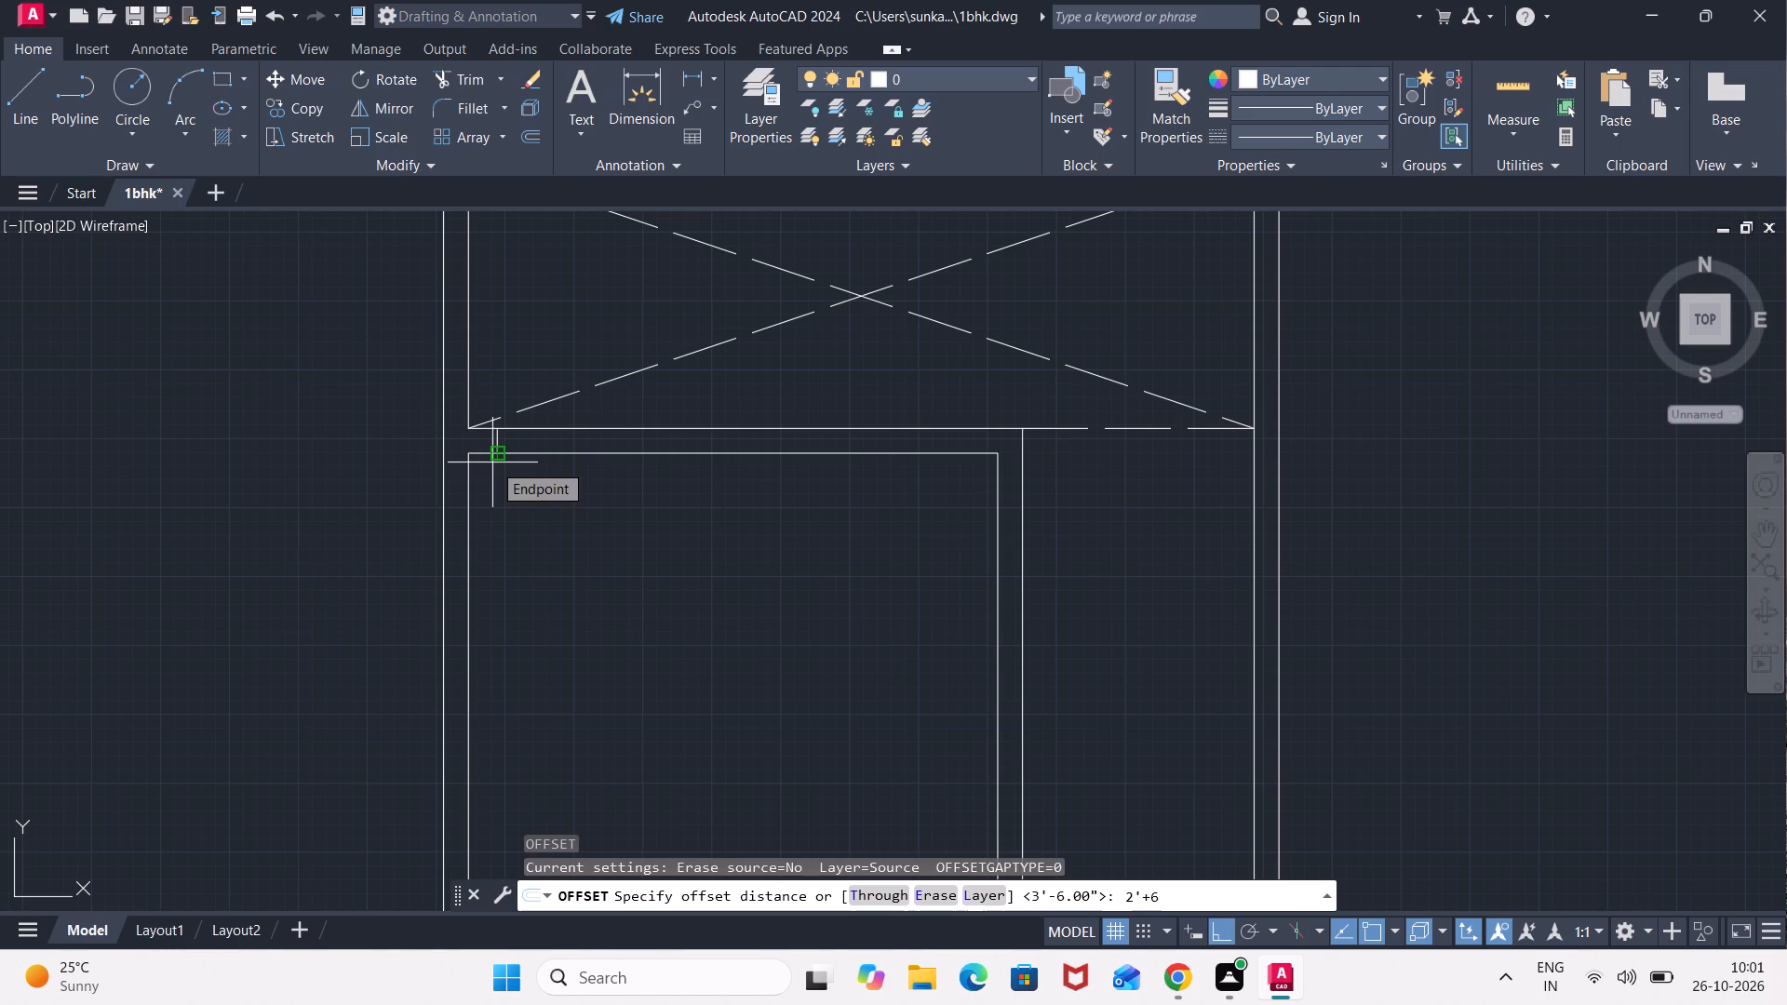
key(Return)
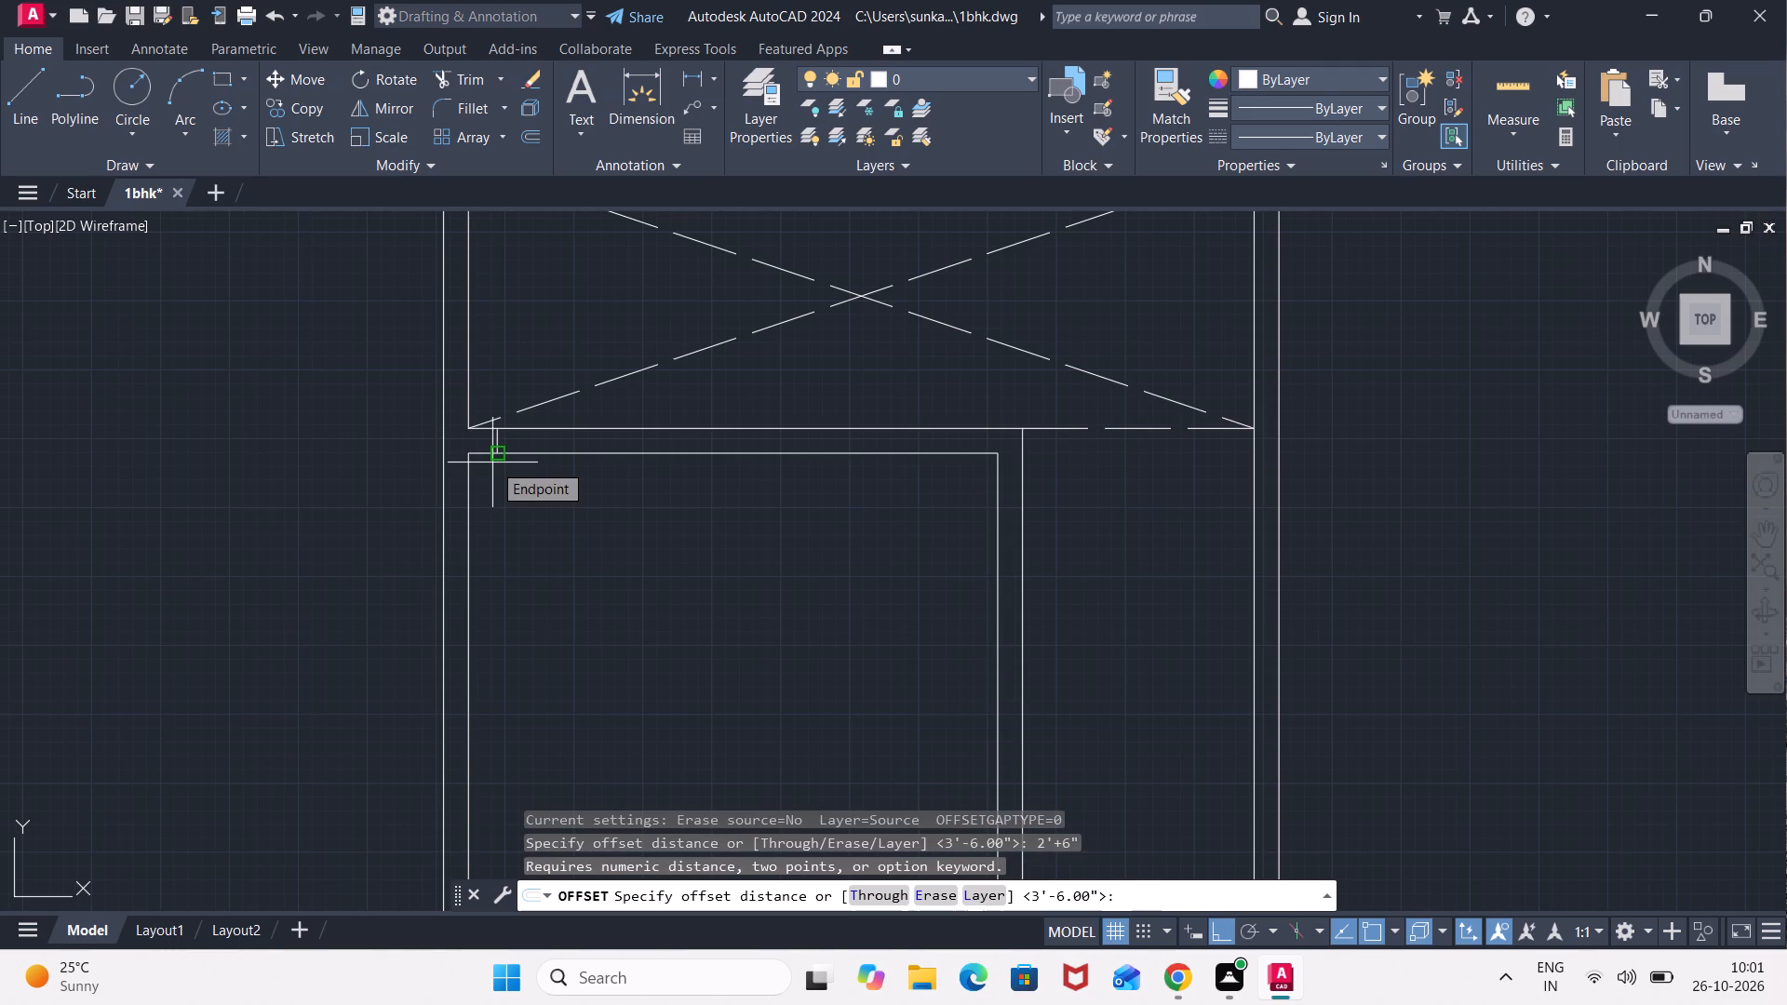
text(2'6")
key(Return)
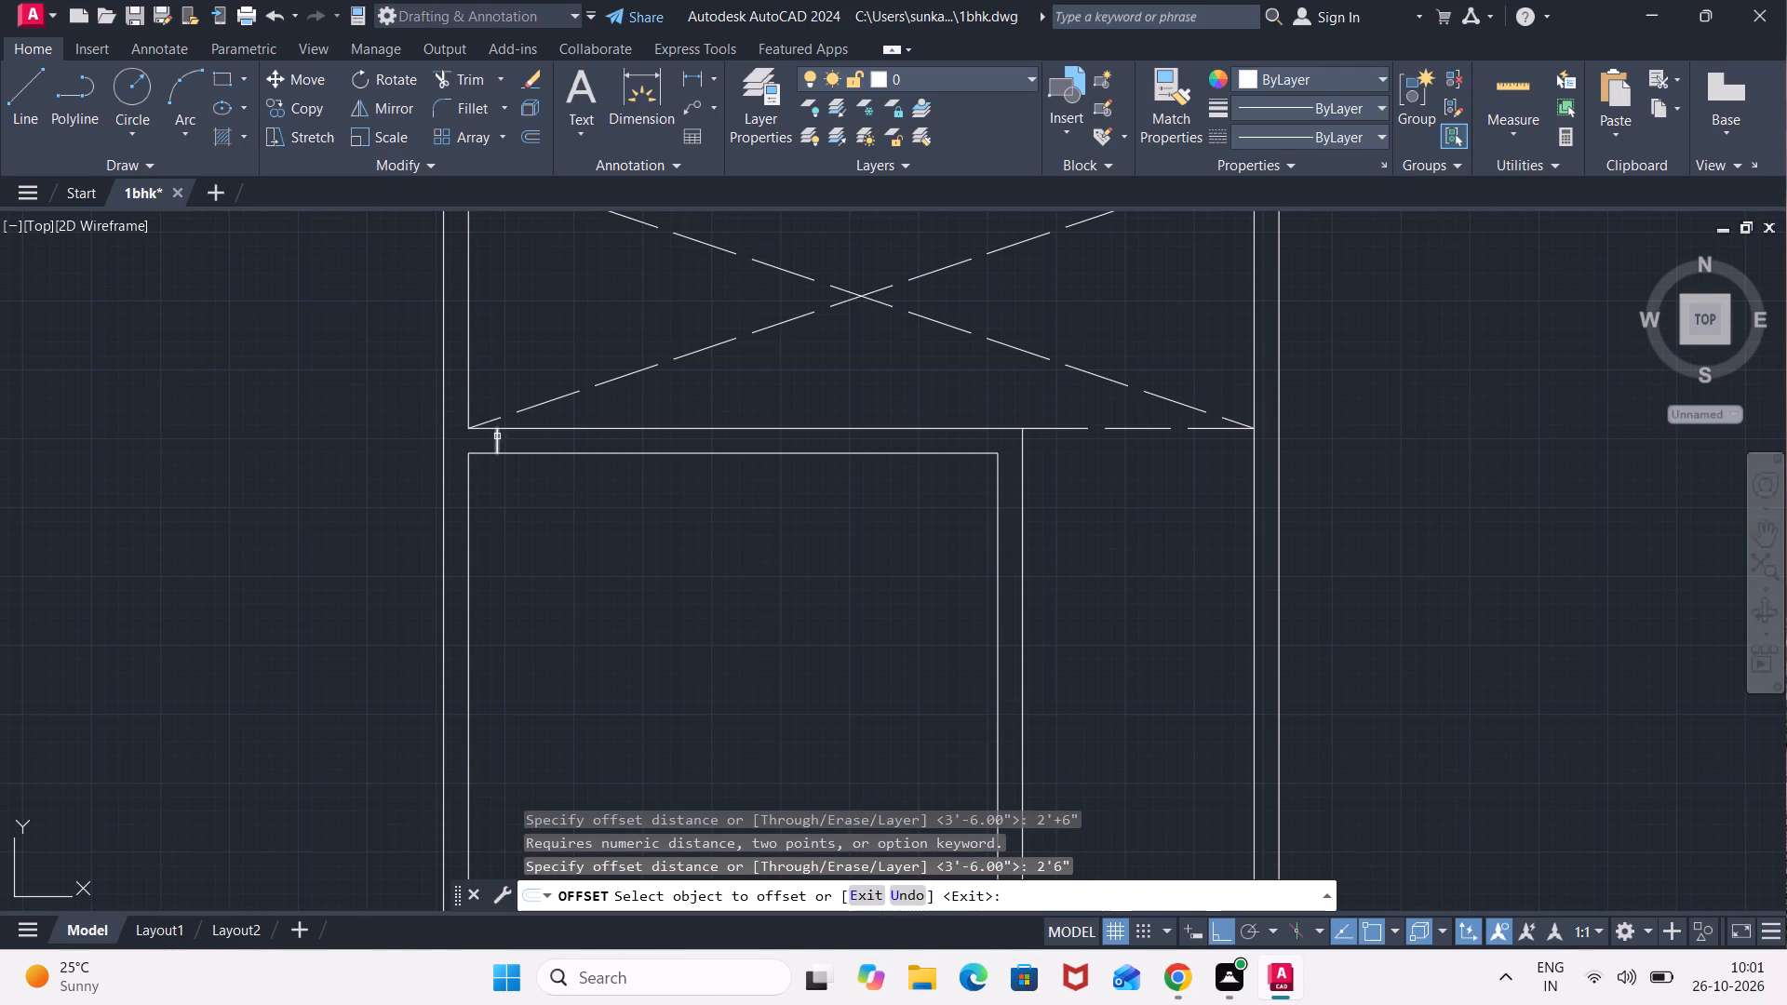
click(497, 436)
click(727, 437)
scroll(676, 547, down, 3)
middle_drag(649, 582, 638, 489)
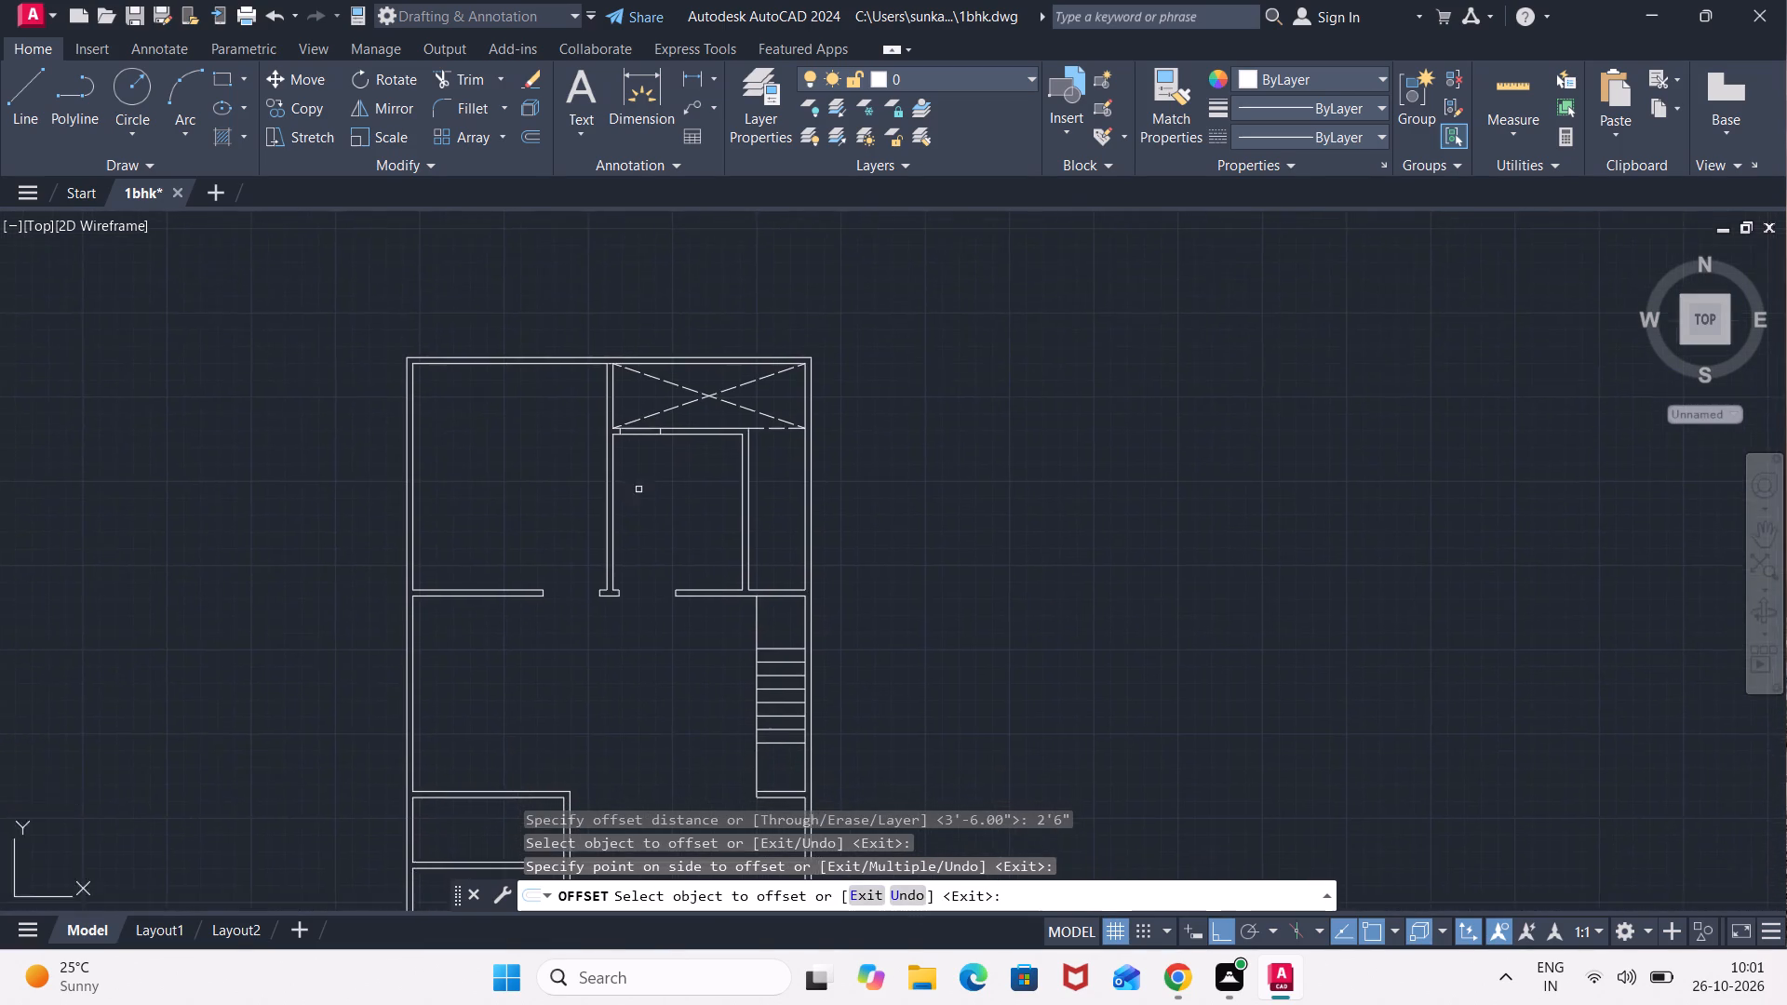
scroll(638, 489, up, 2)
key(Escape)
Trim both wall lines between the two jamb lines to open the 2'6" doorway below the crossed area.
text(tr)
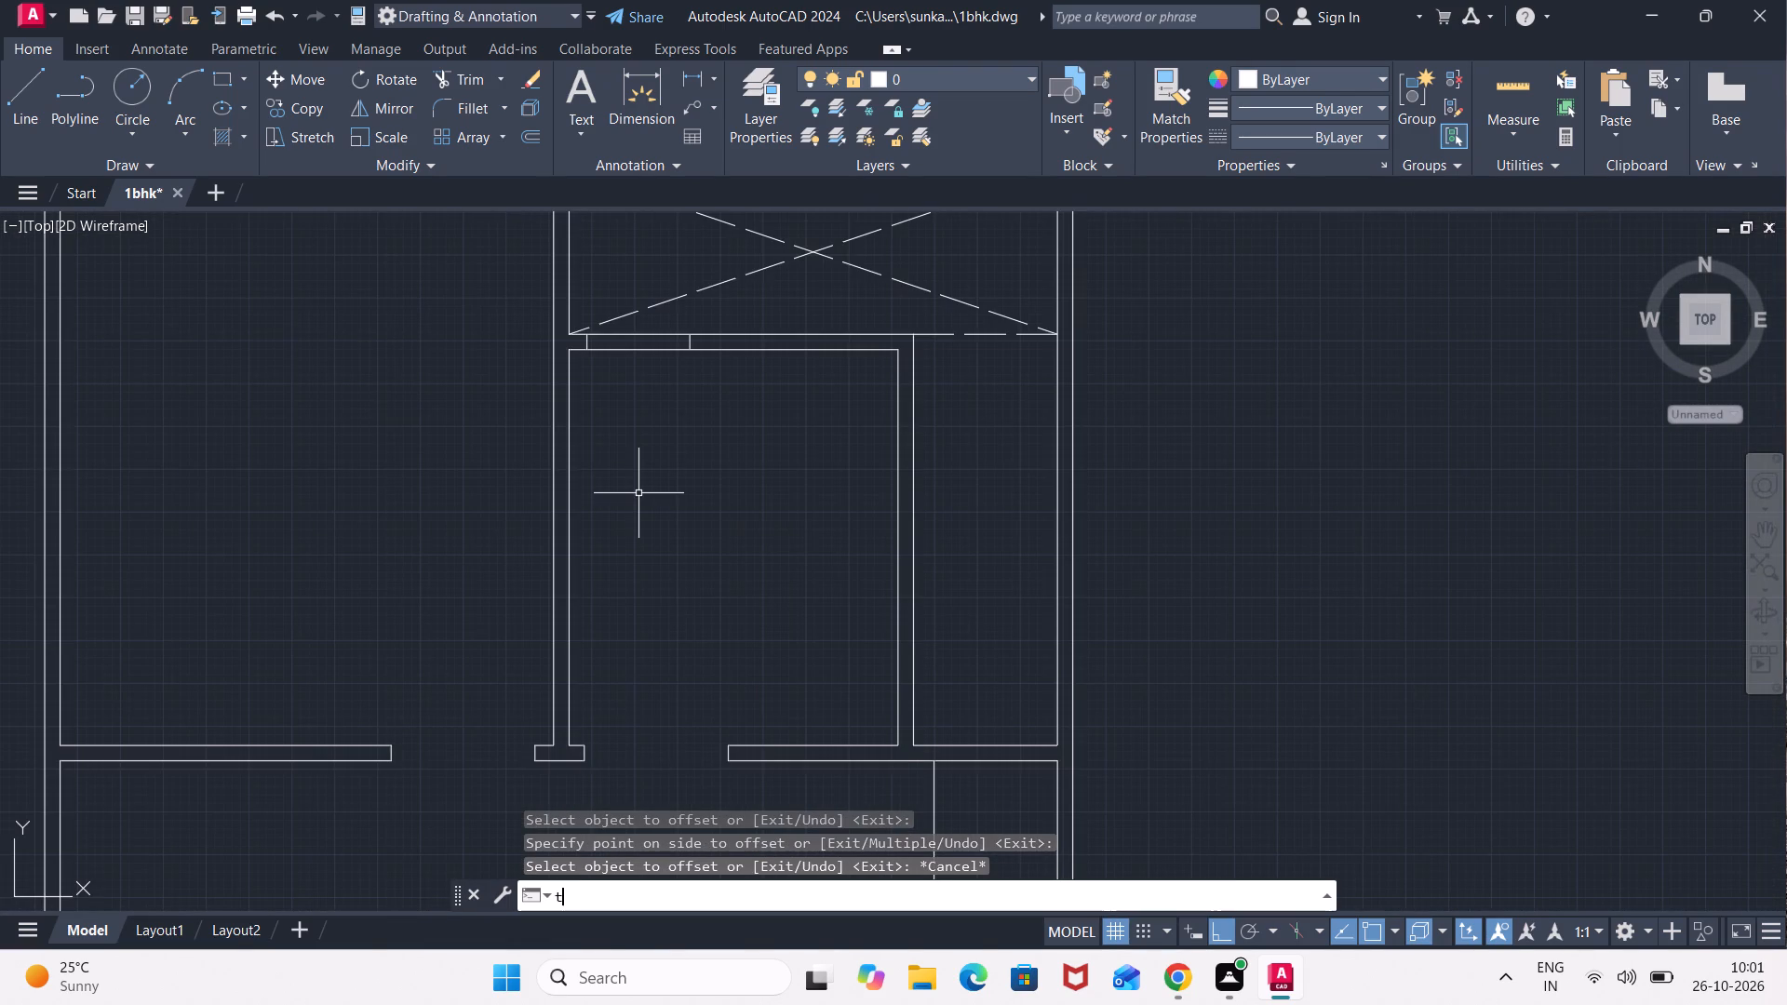
key(Return)
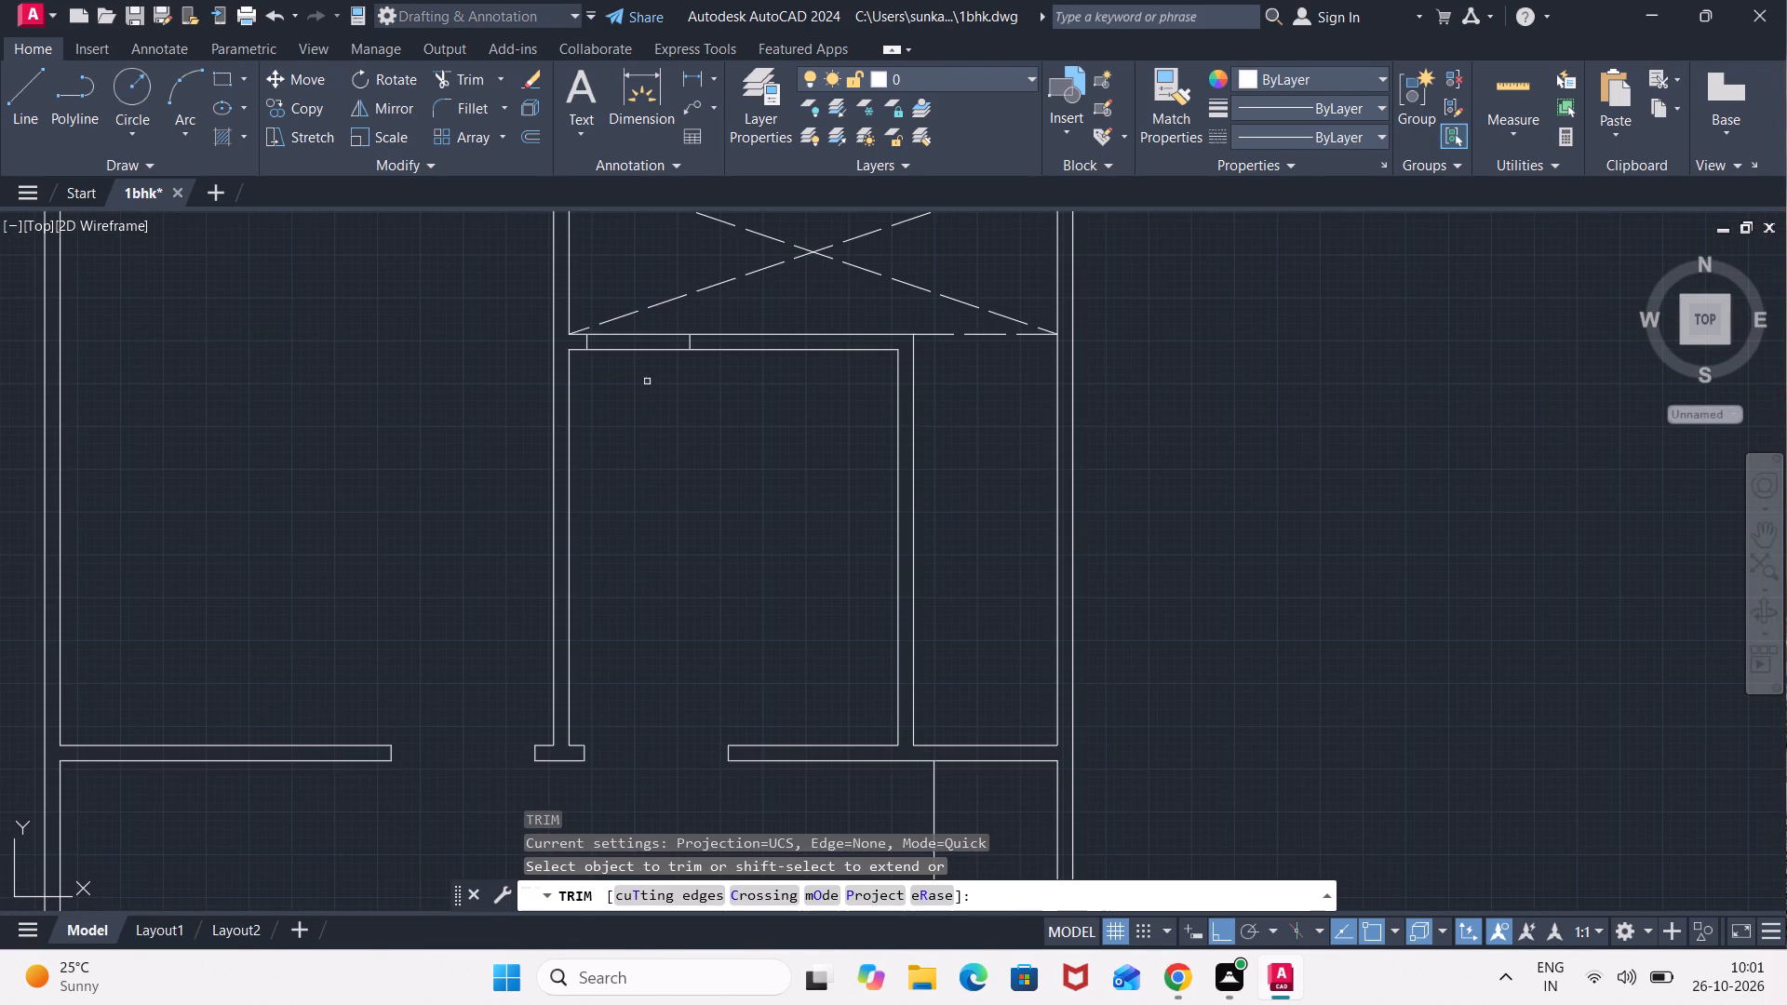
click(651, 368)
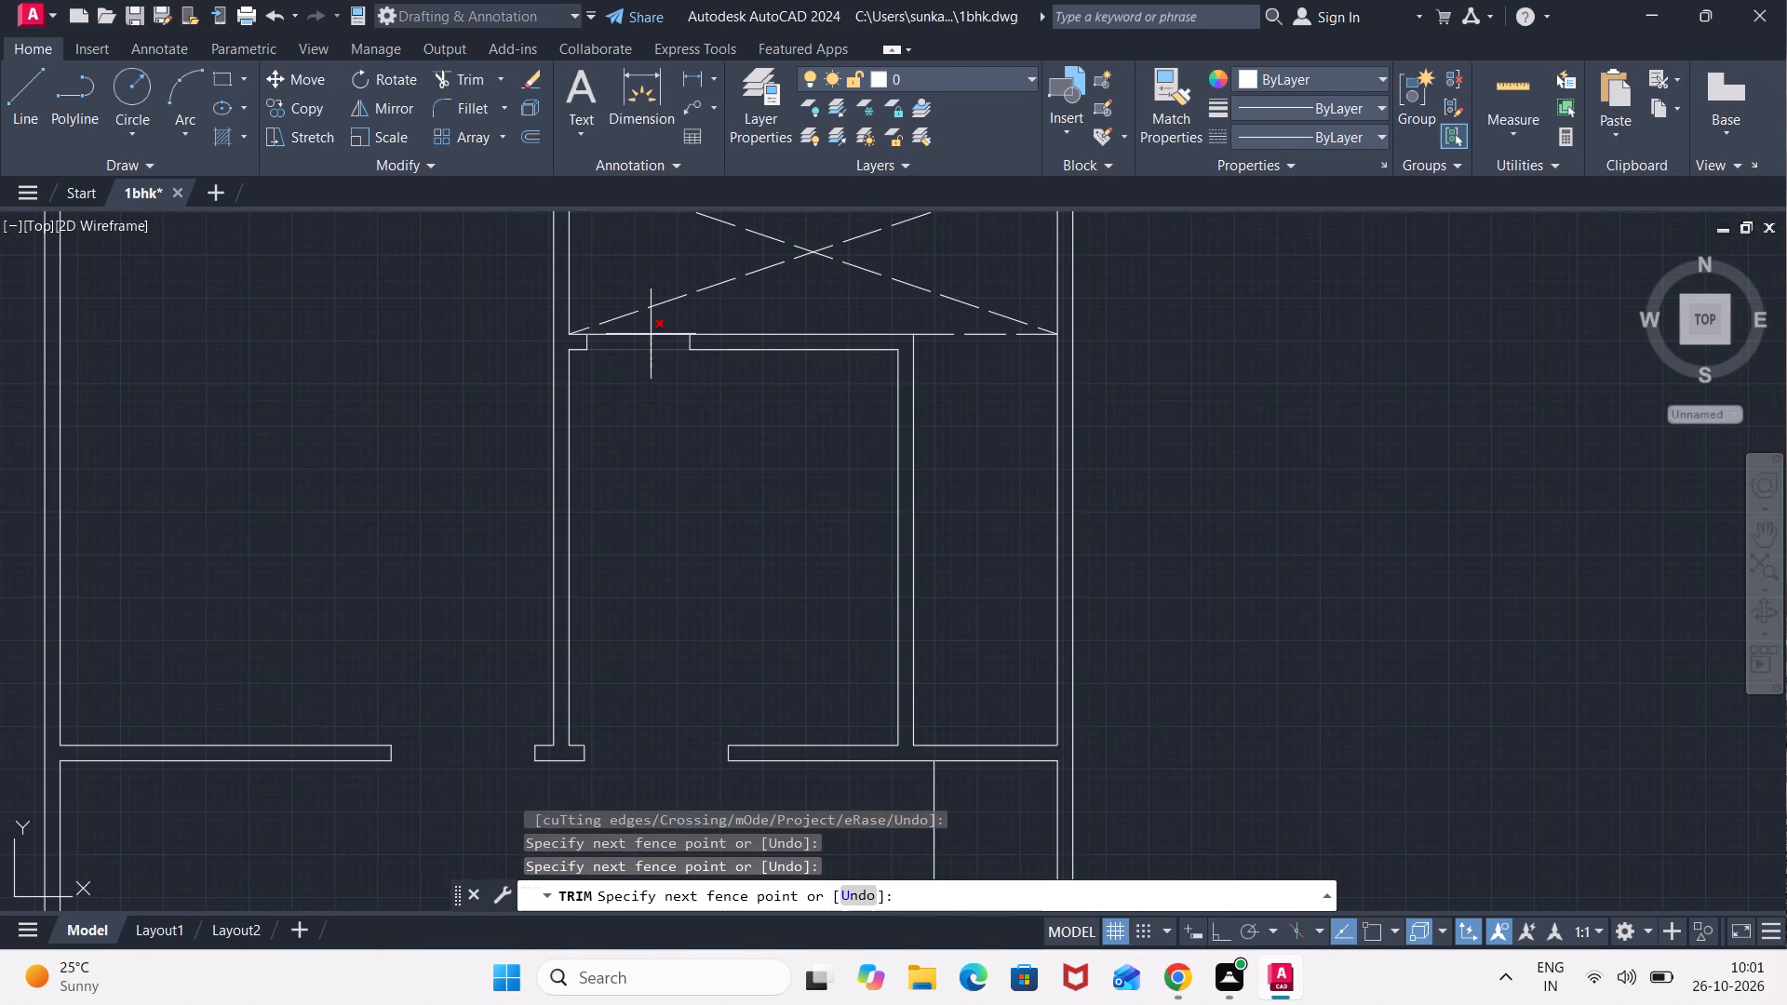
click(651, 328)
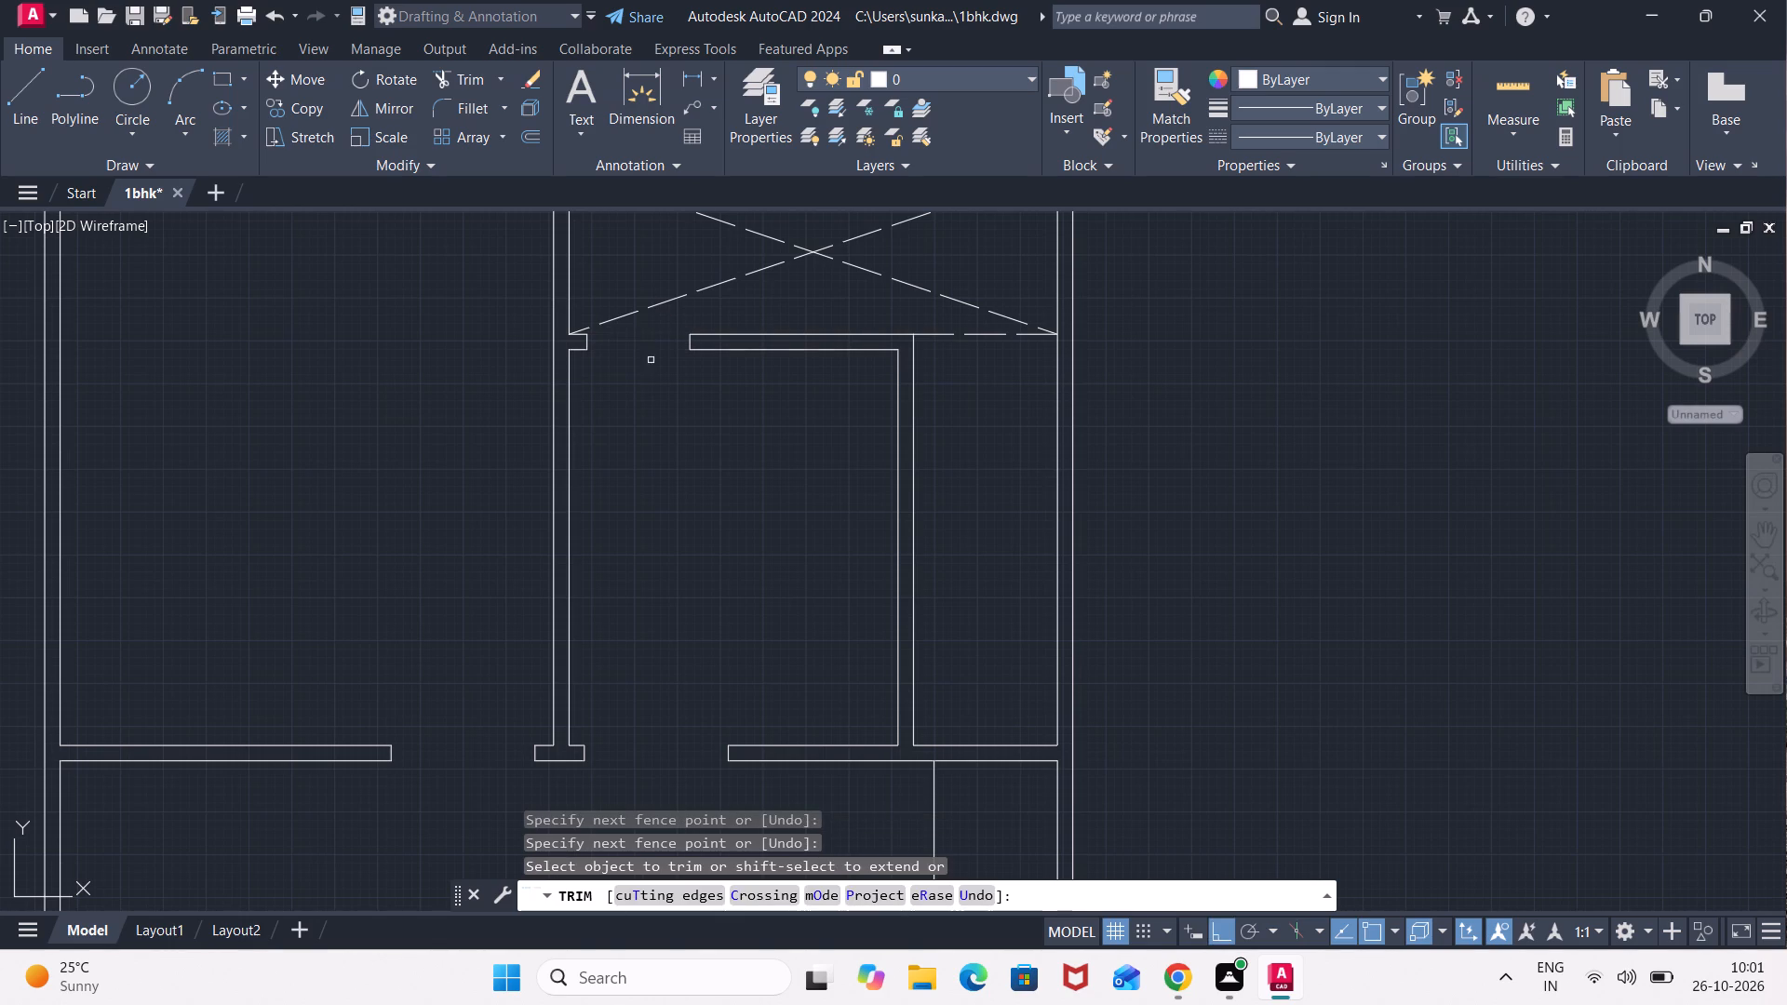
scroll(729, 479, down, 1)
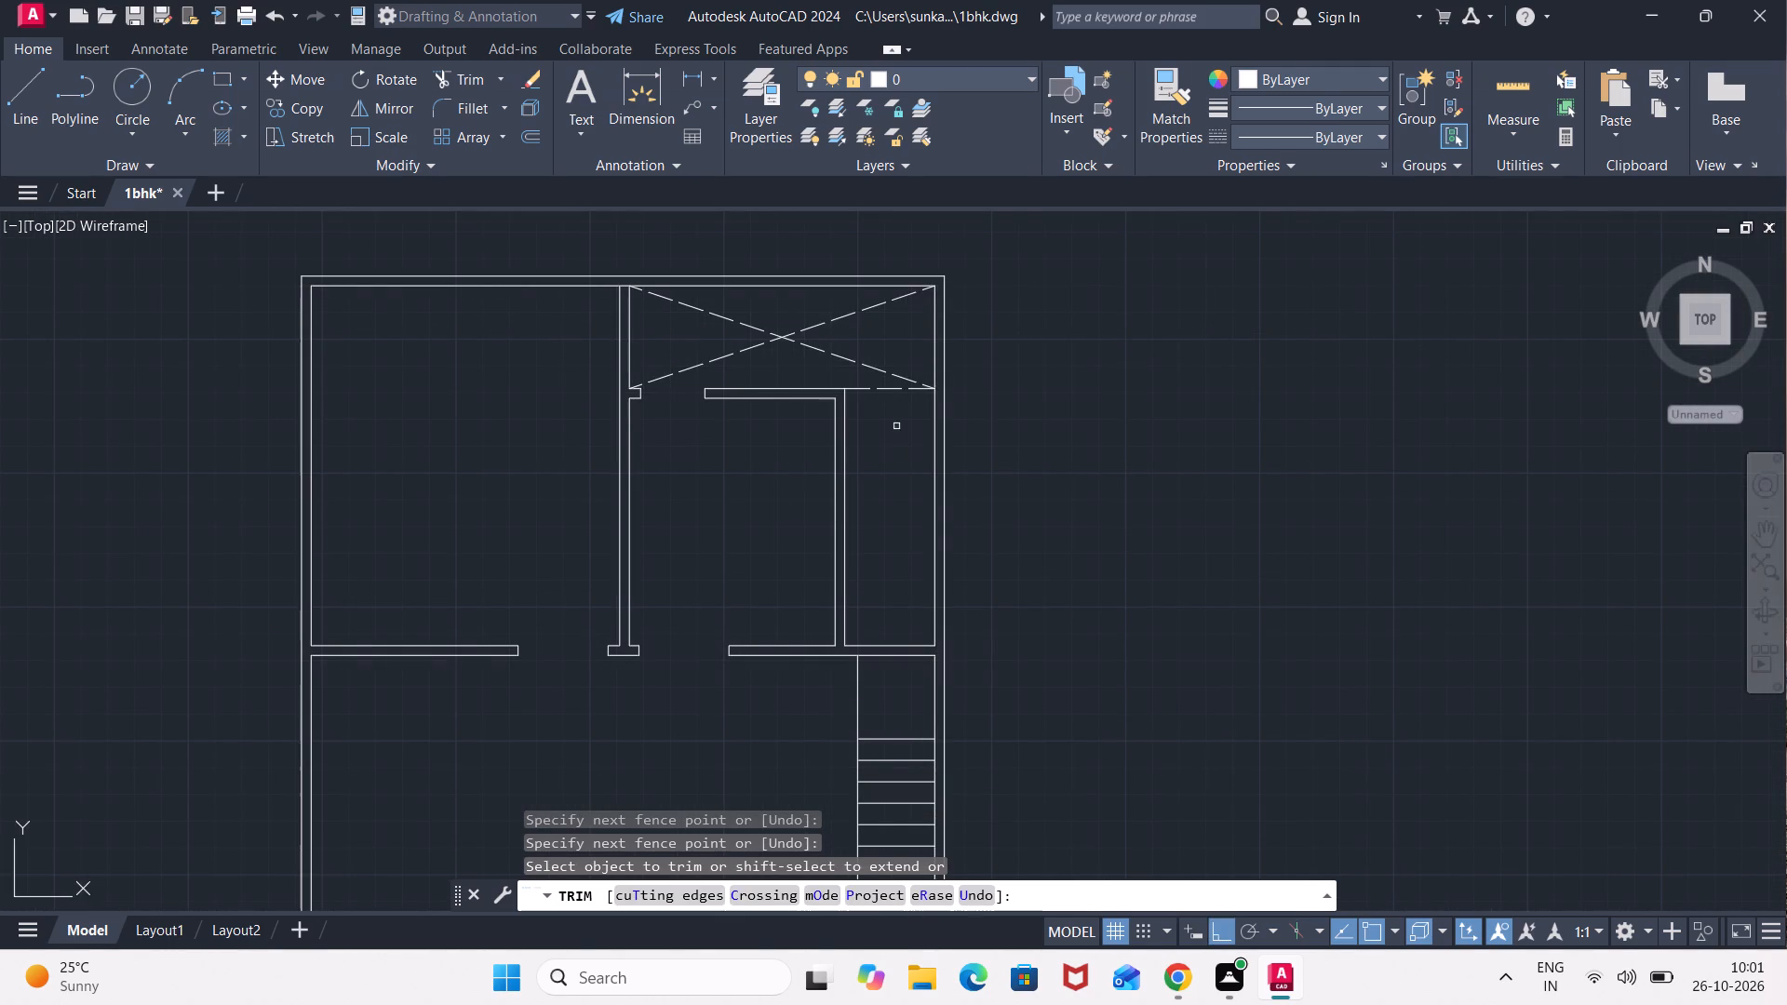
middle_drag(899, 491, 797, 429)
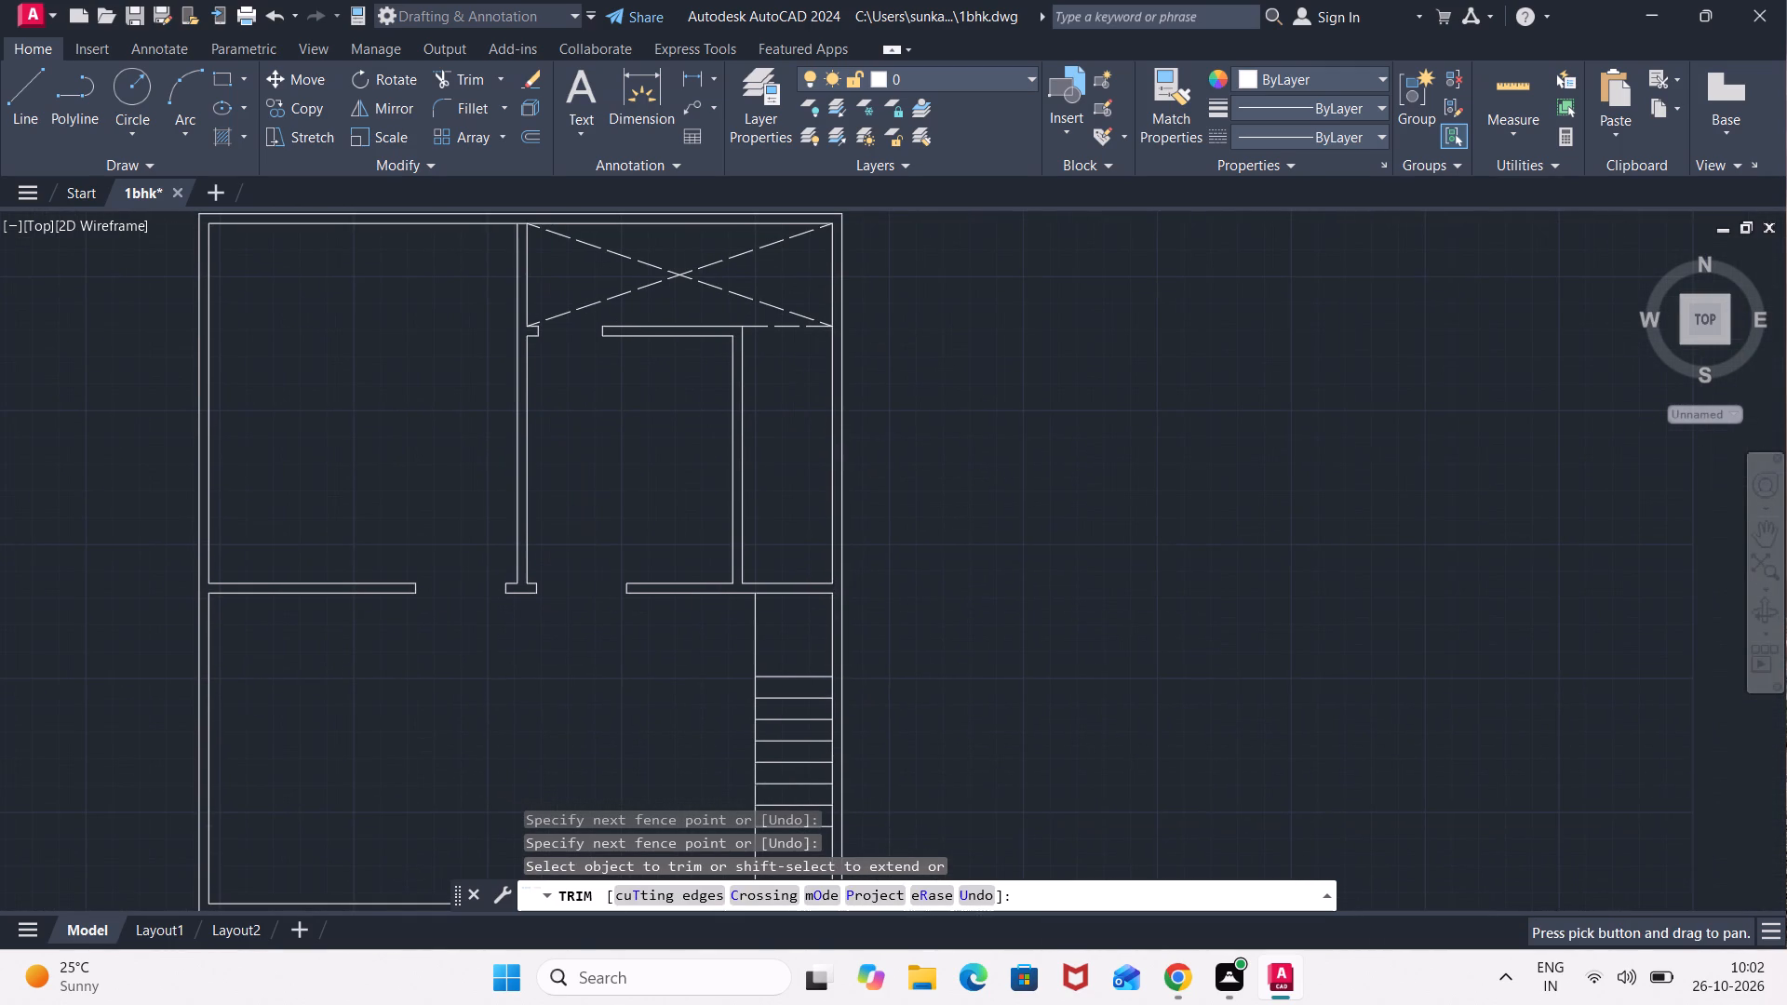
key(Escape)
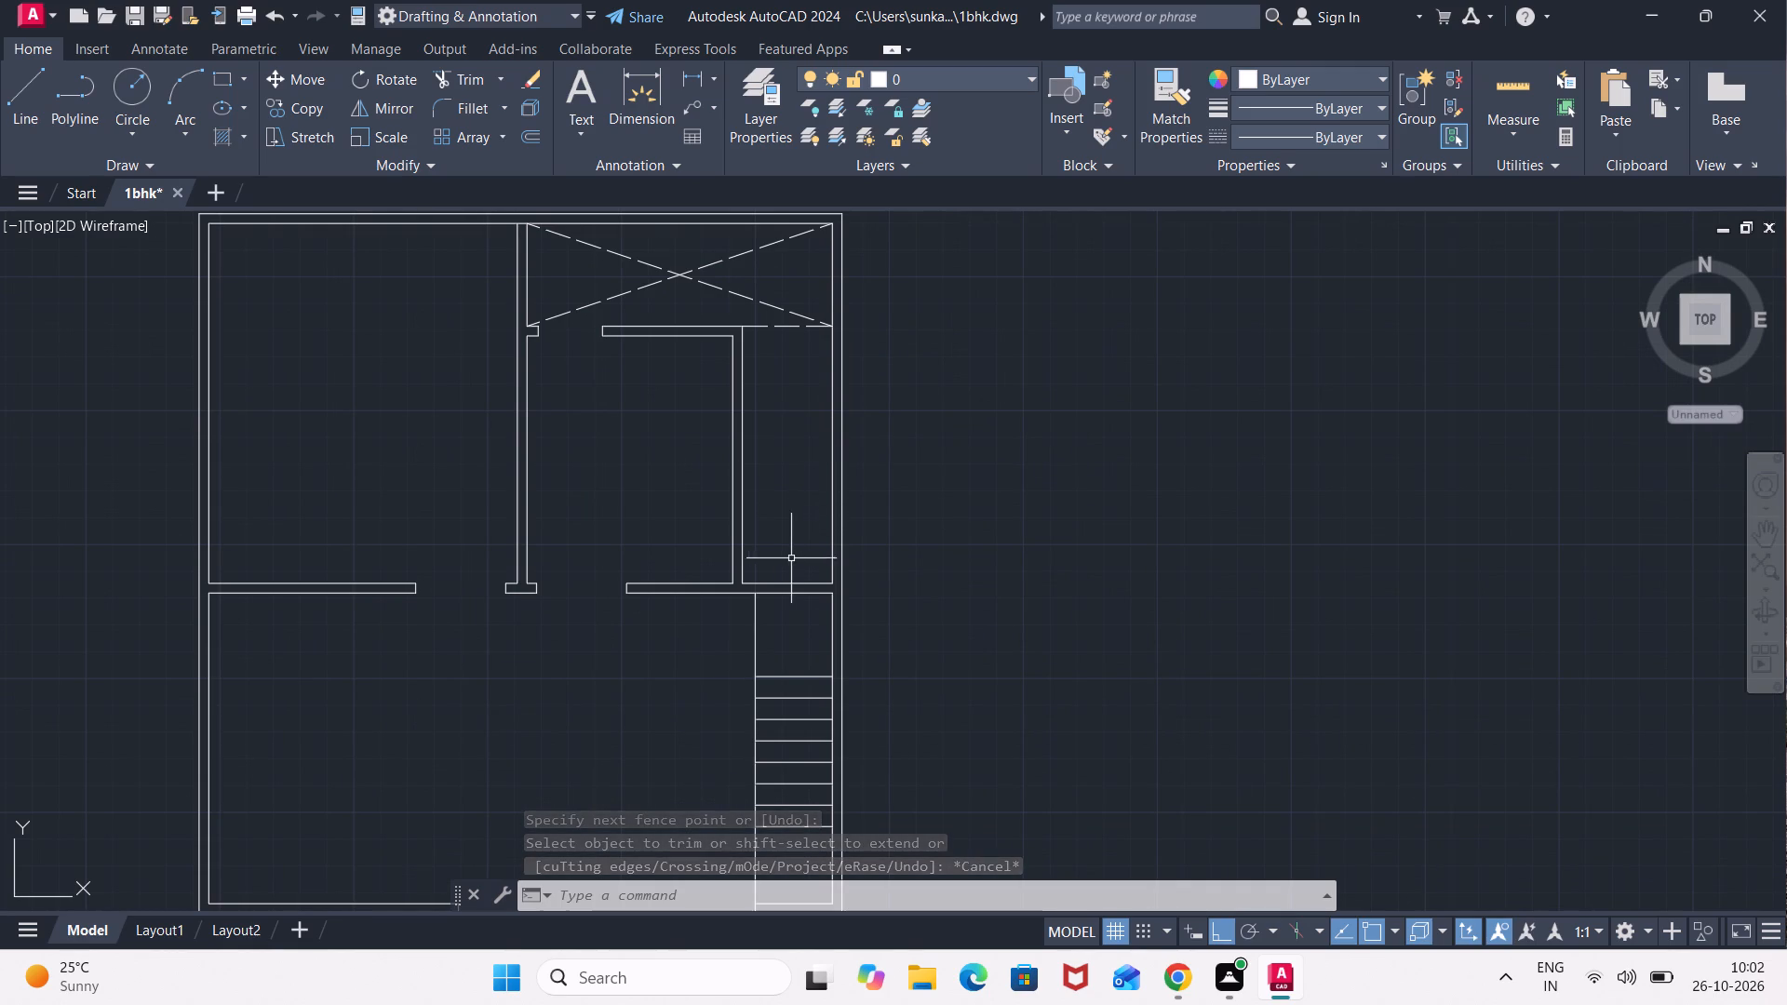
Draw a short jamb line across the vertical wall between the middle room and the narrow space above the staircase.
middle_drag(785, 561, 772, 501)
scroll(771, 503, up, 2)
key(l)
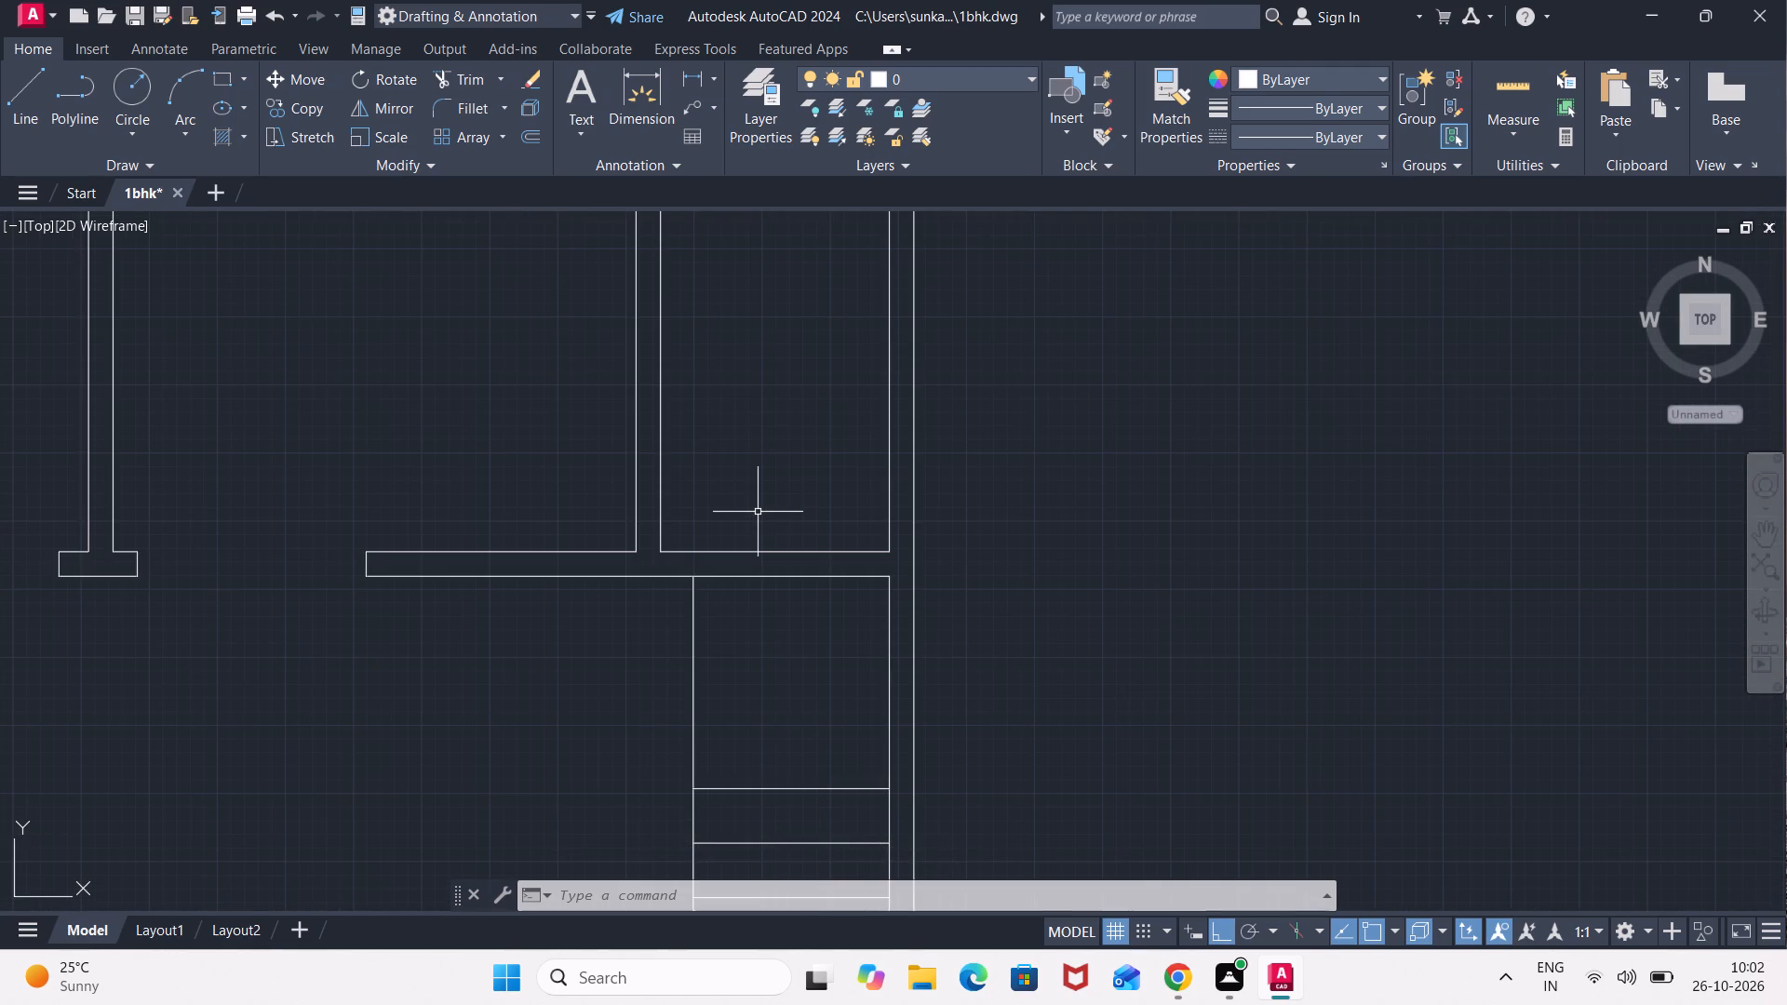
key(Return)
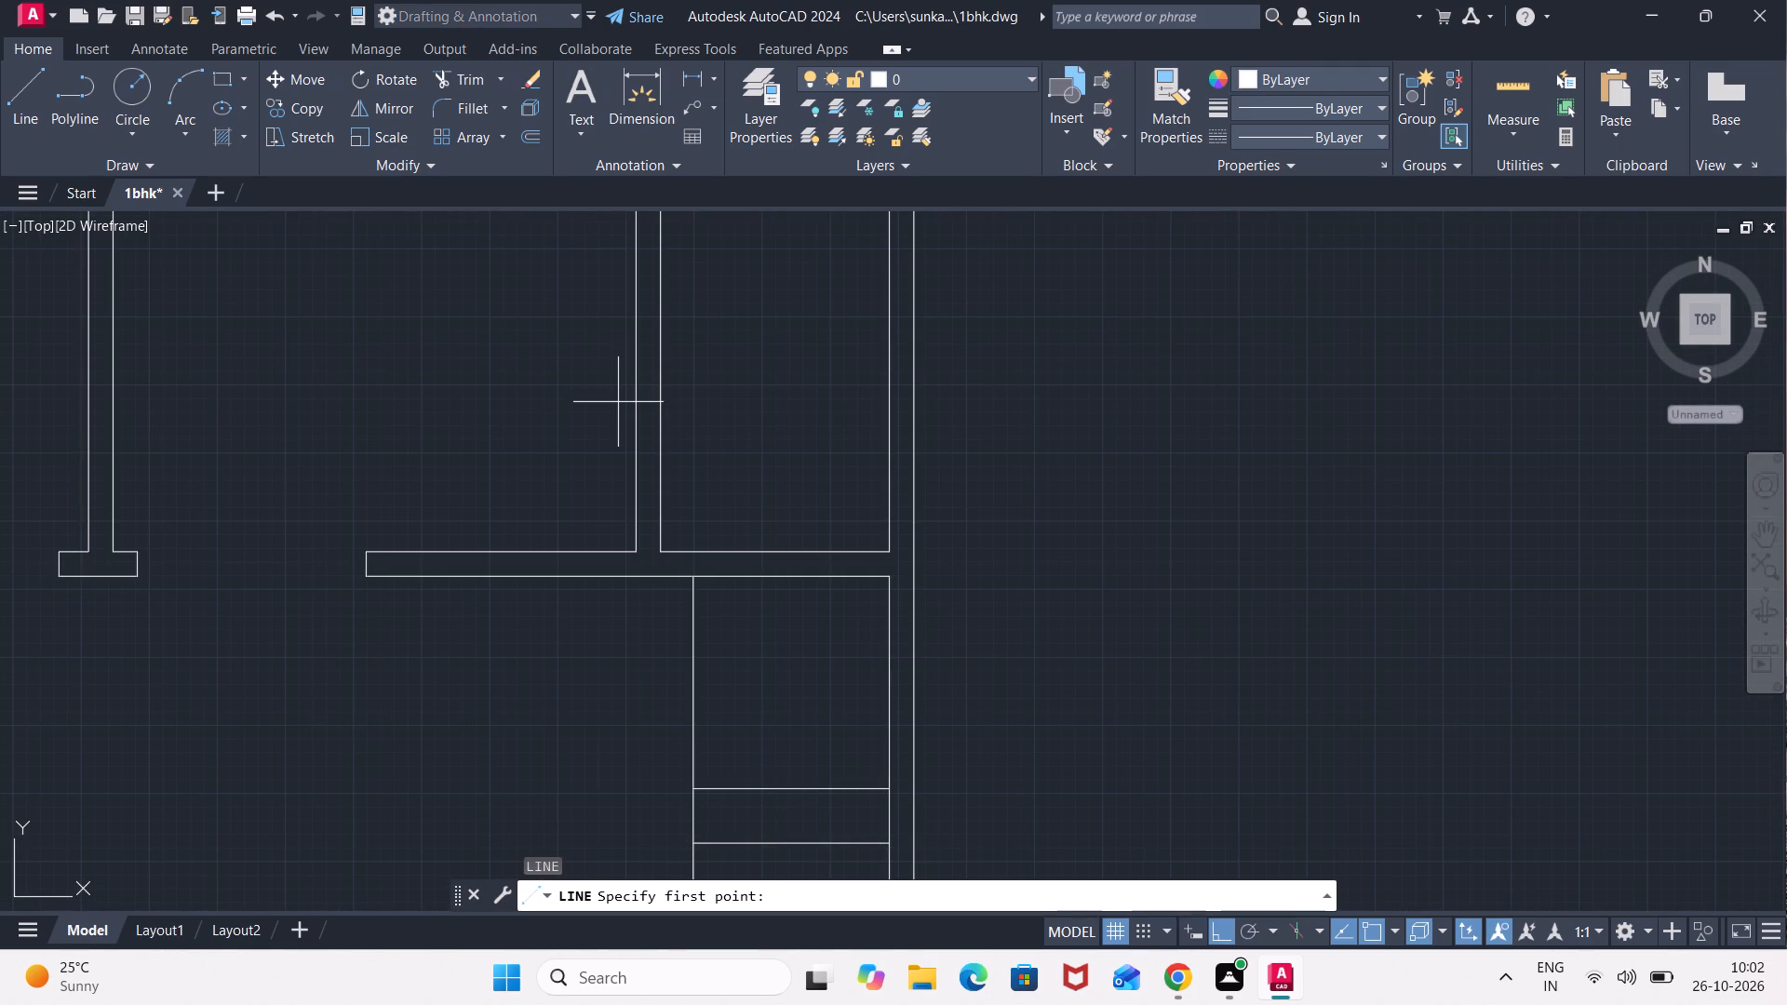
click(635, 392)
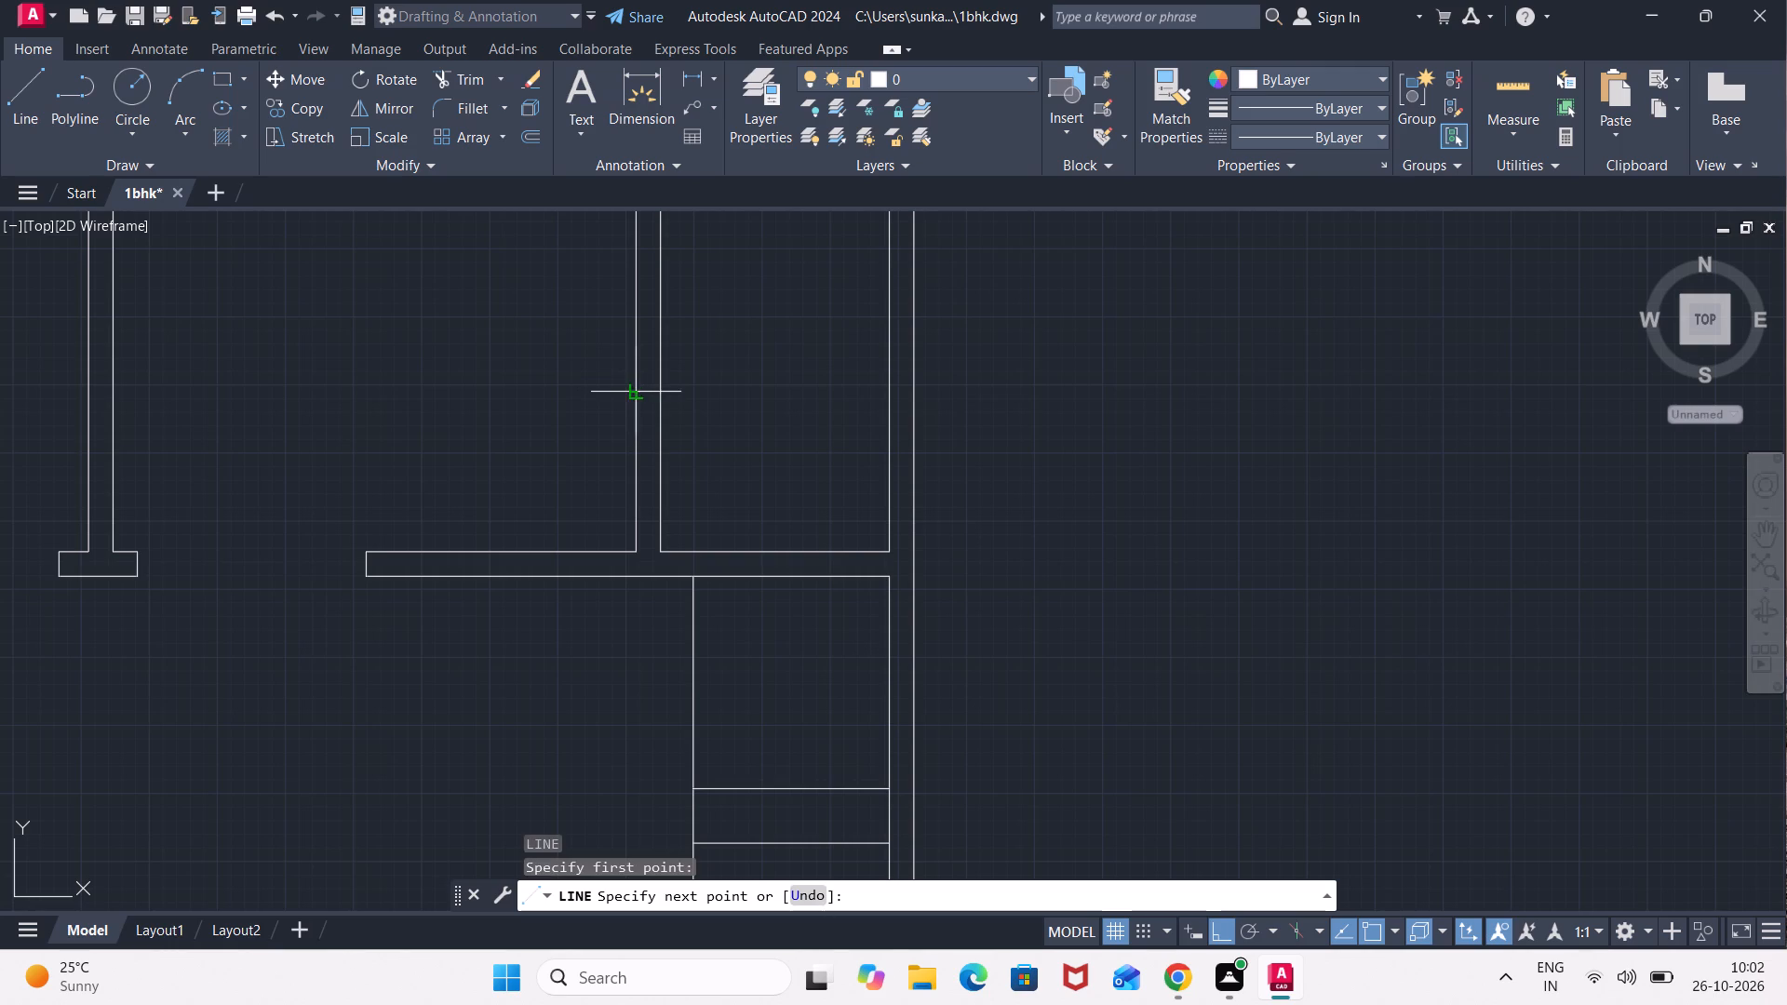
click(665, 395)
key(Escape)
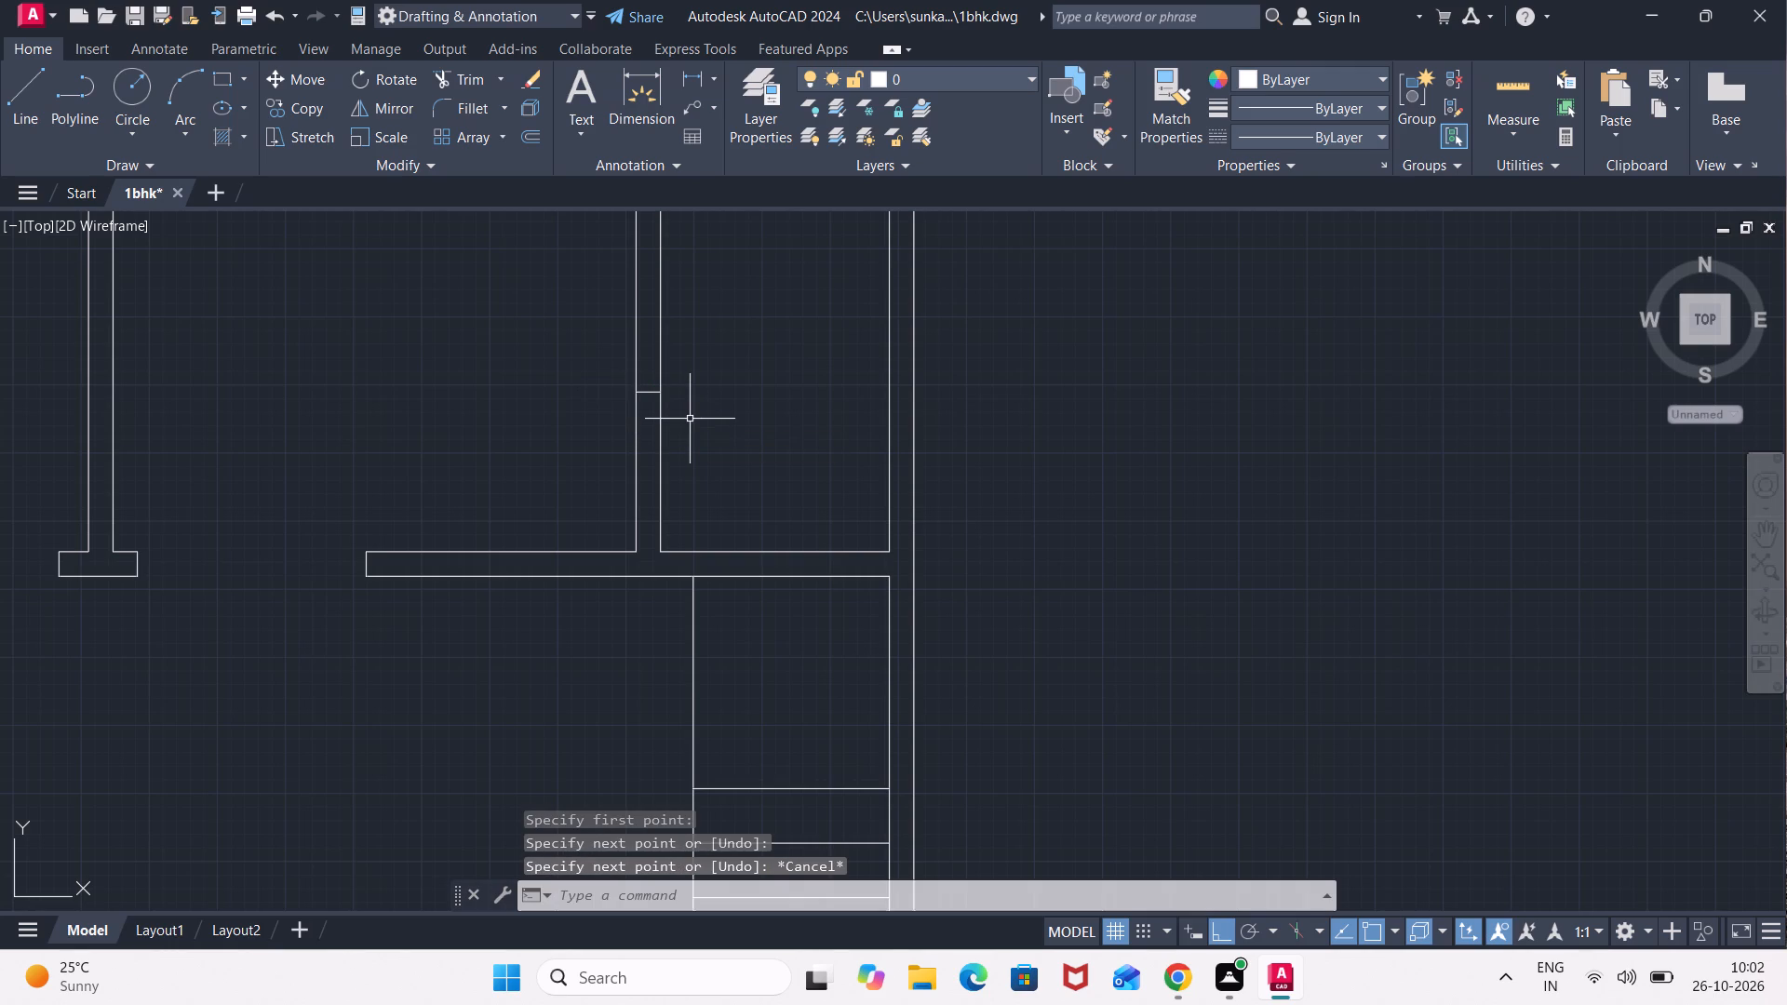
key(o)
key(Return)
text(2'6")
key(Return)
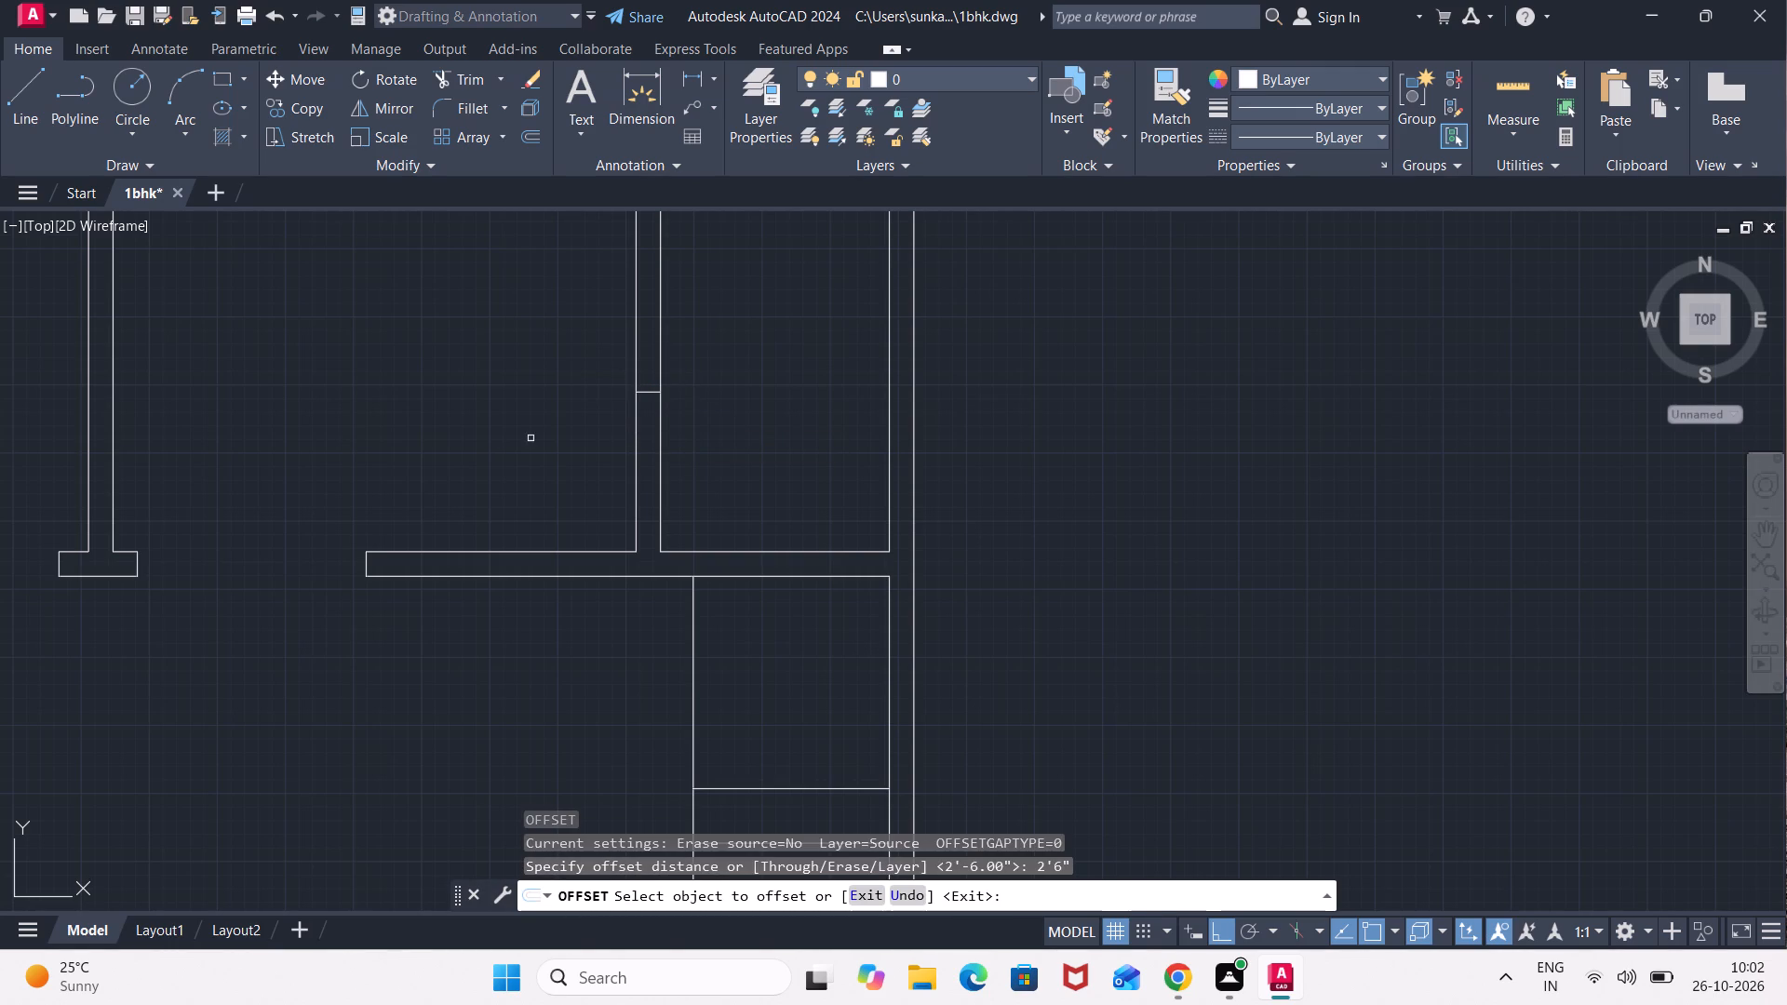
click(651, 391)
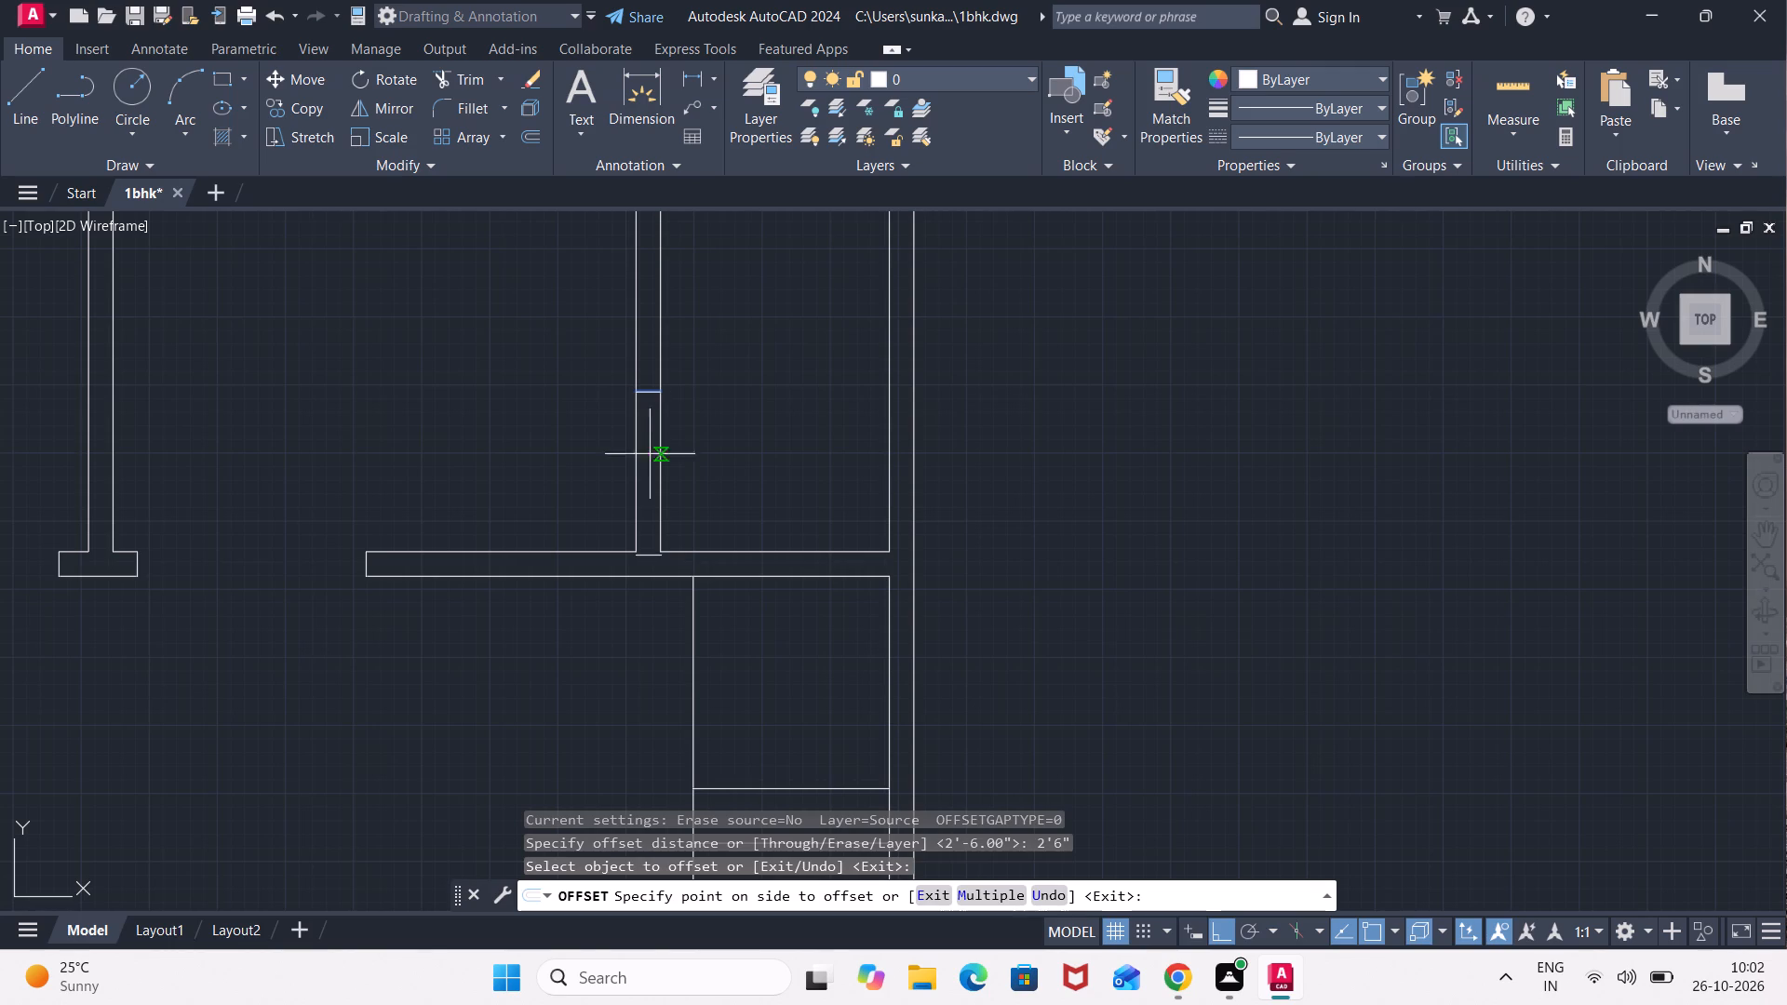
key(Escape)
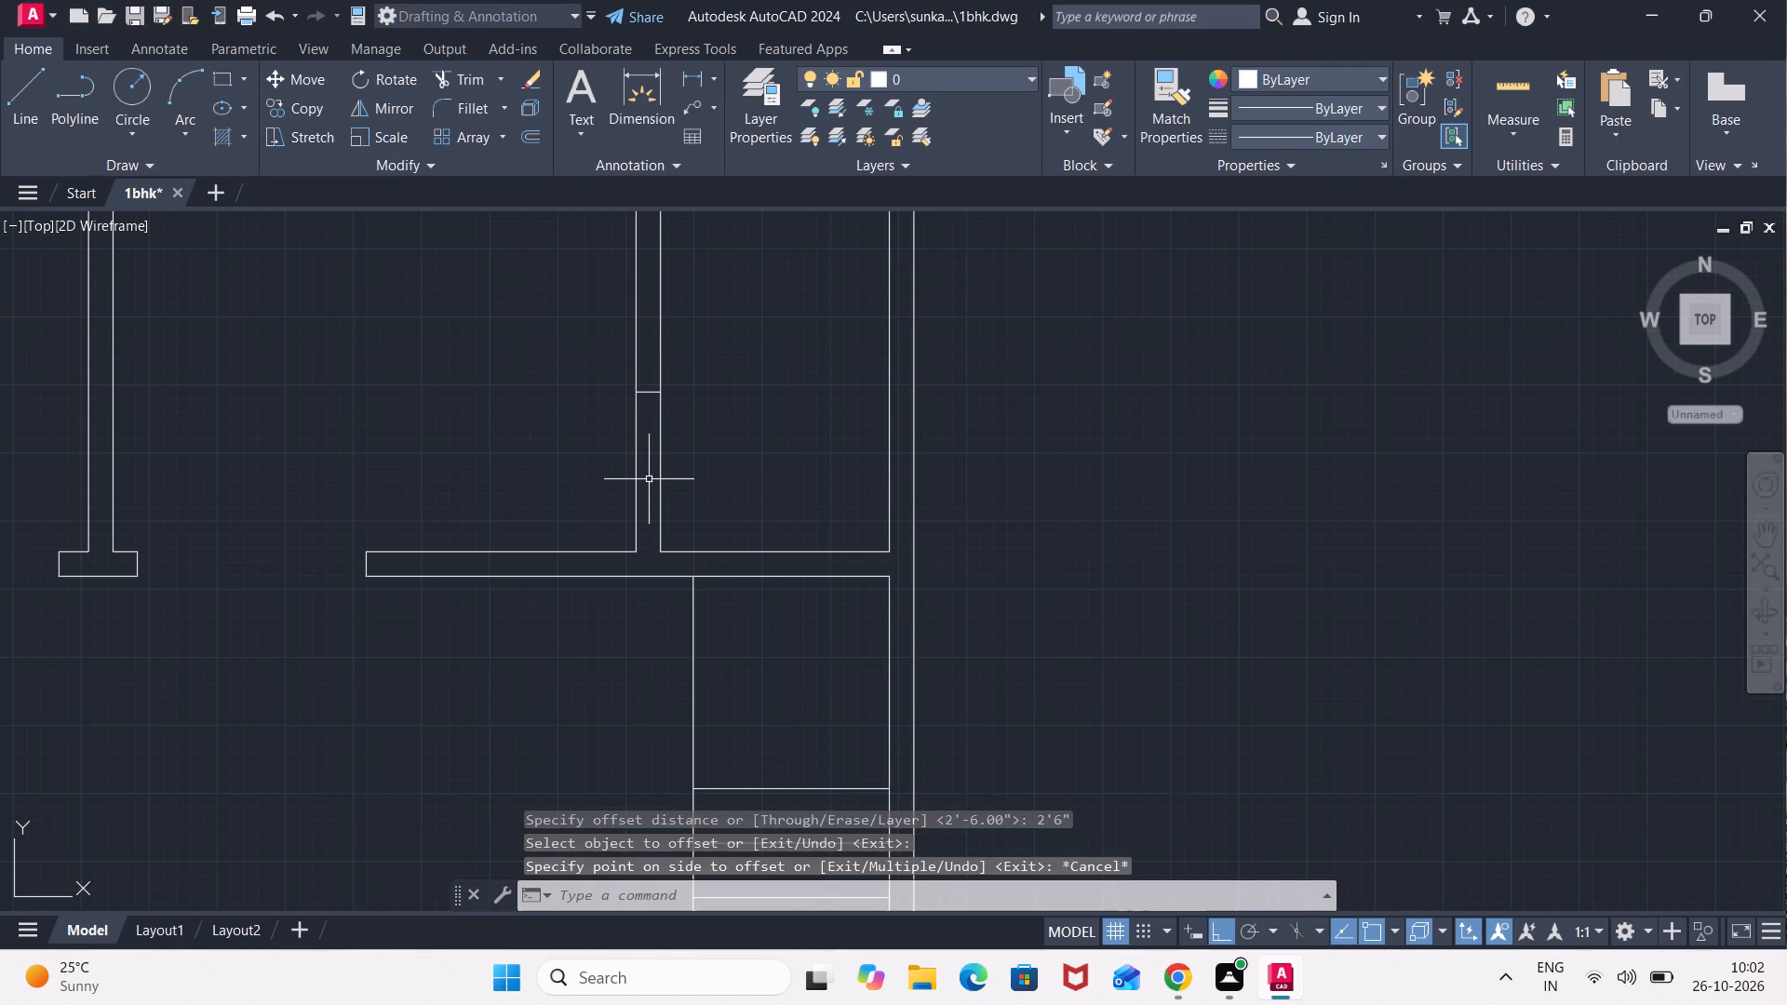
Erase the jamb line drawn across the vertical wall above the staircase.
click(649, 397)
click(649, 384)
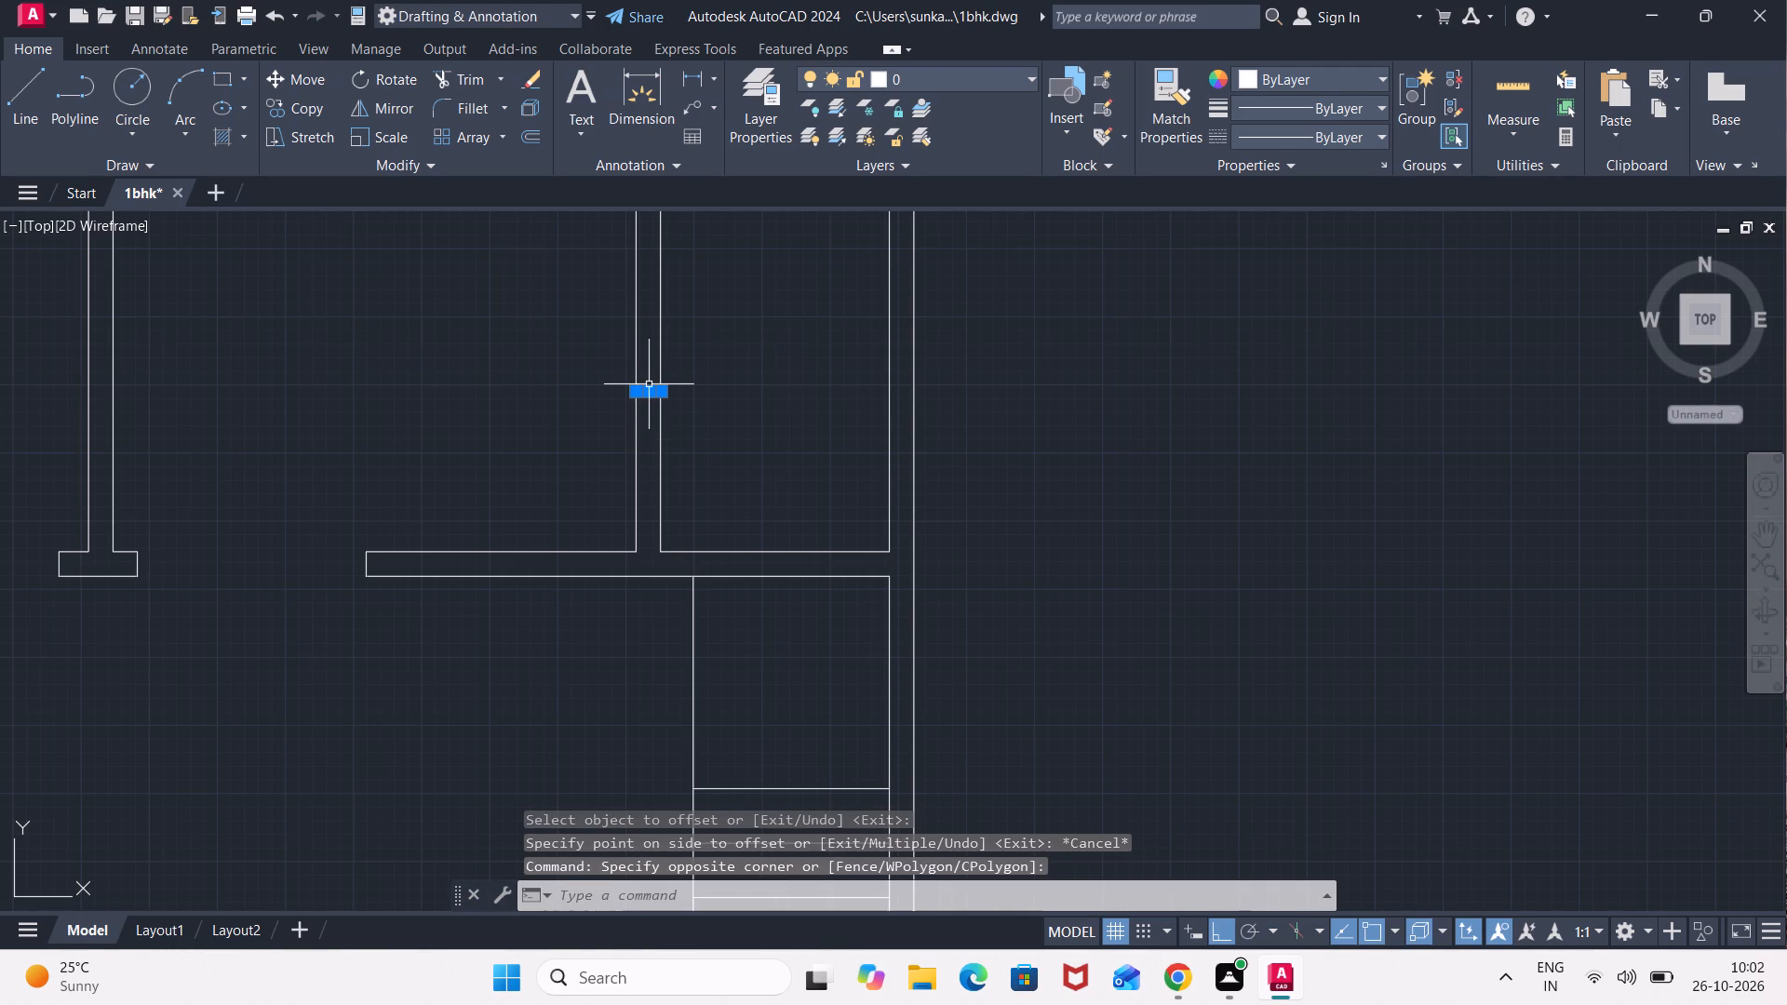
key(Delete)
Draw a new jamb line across the same vertical wall, slightly farther up from the wall above the staircase.
key(l)
key(Return)
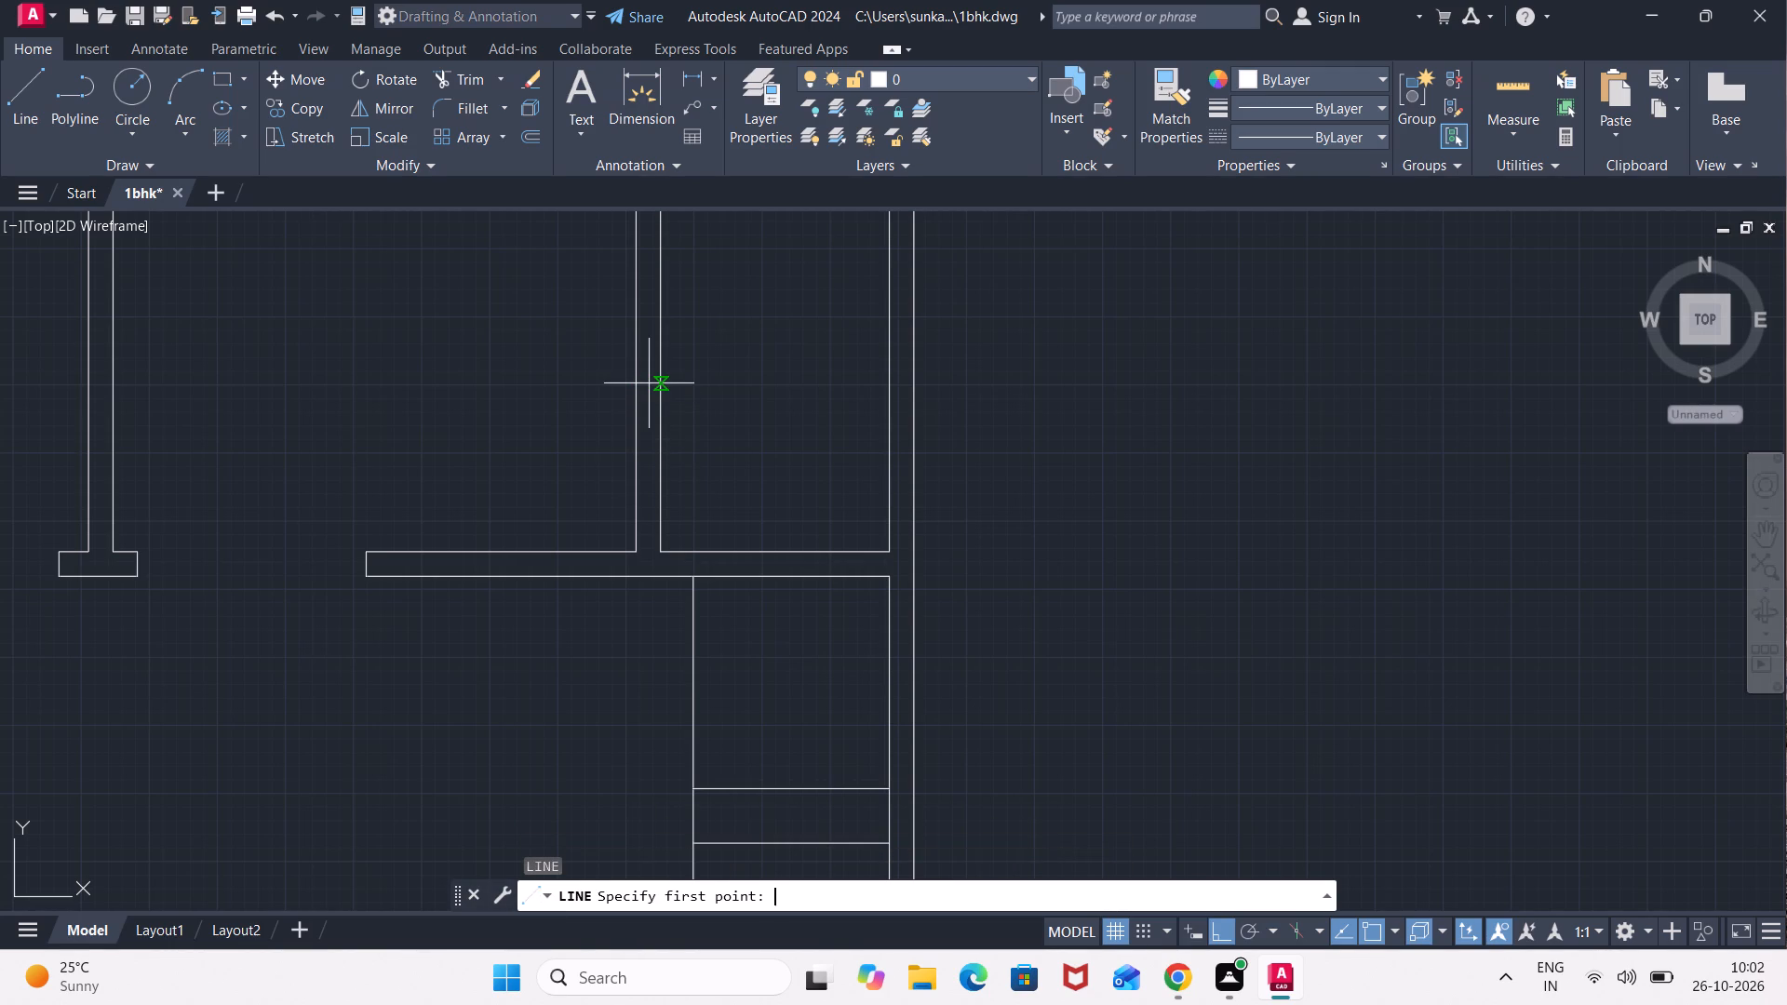
click(662, 349)
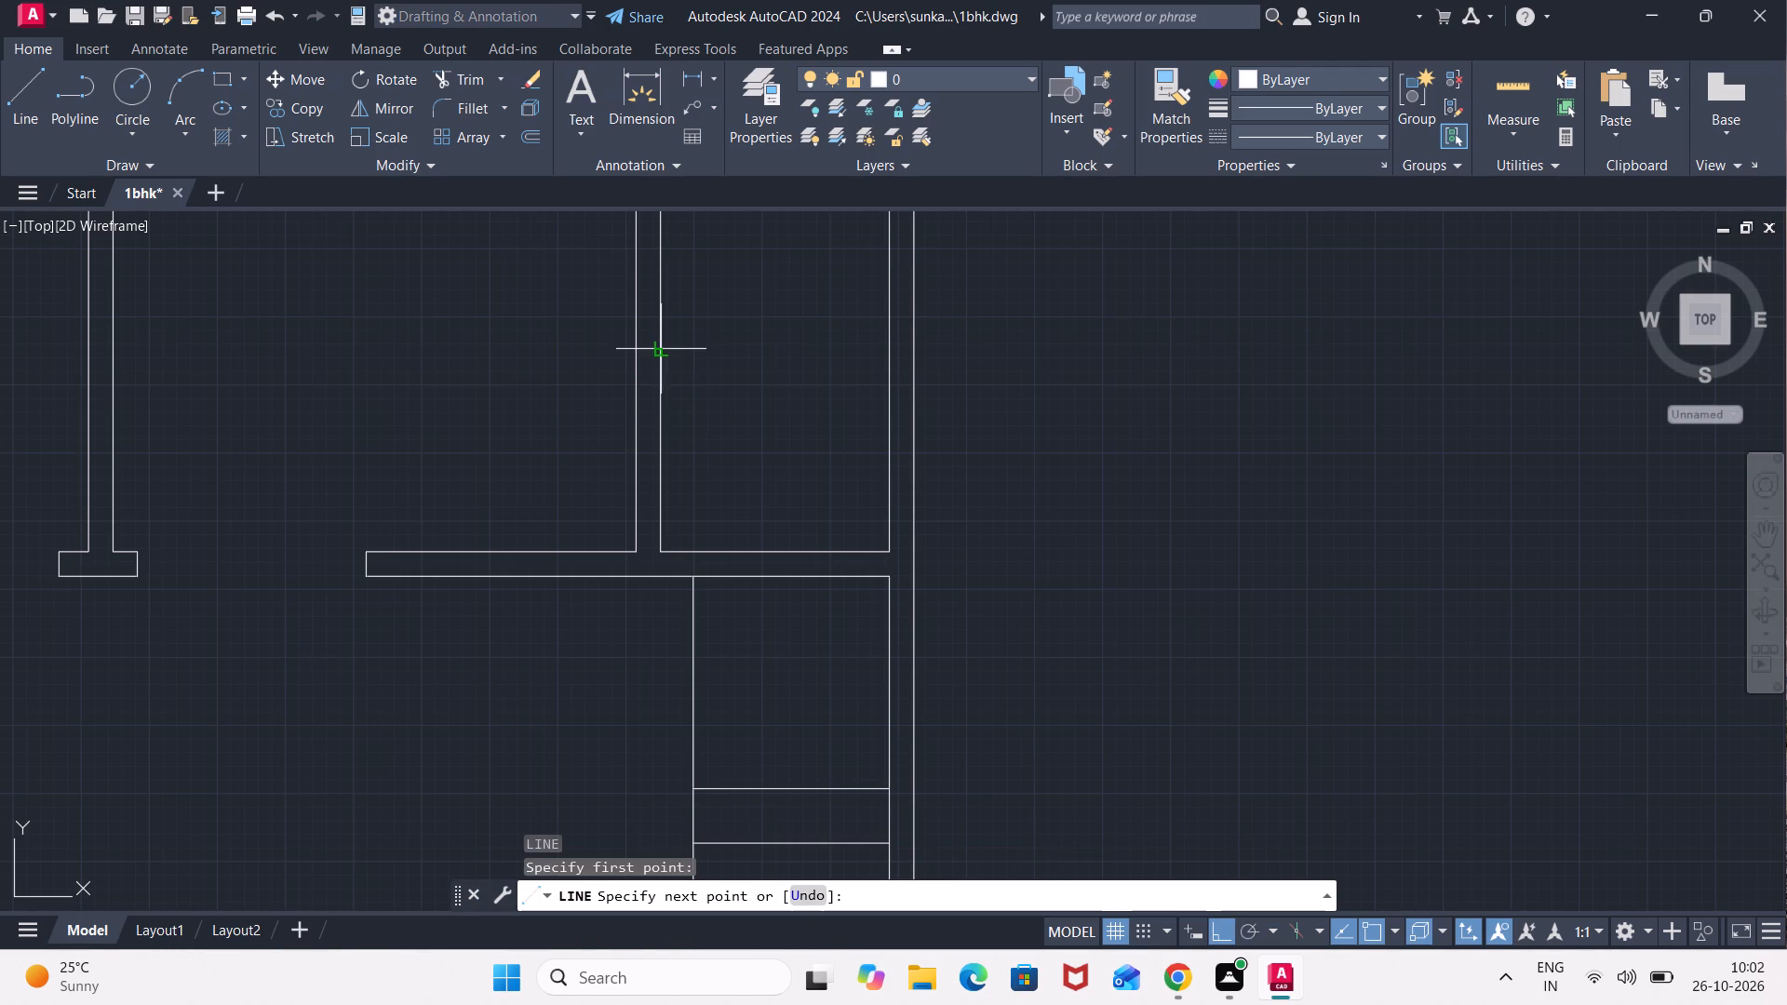
click(642, 349)
key(Escape)
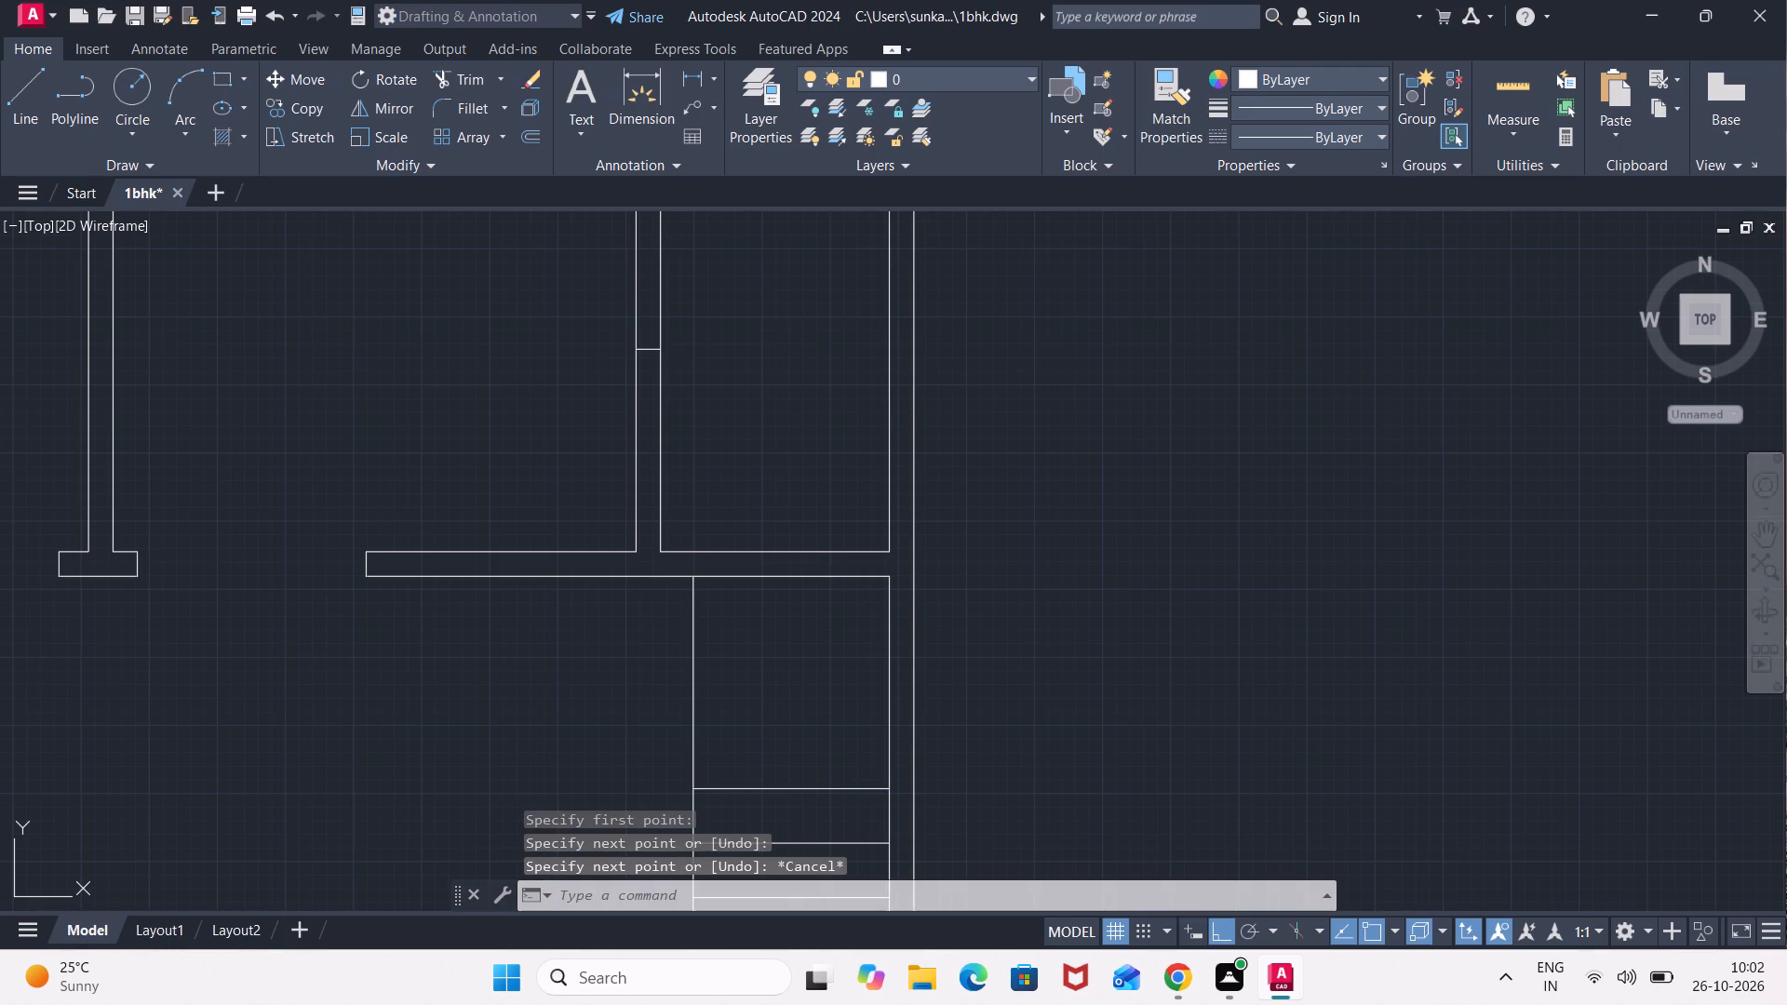
Offset this jamb line 2'6" down the vertical wall to mark the door width.
key(o)
key(Return)
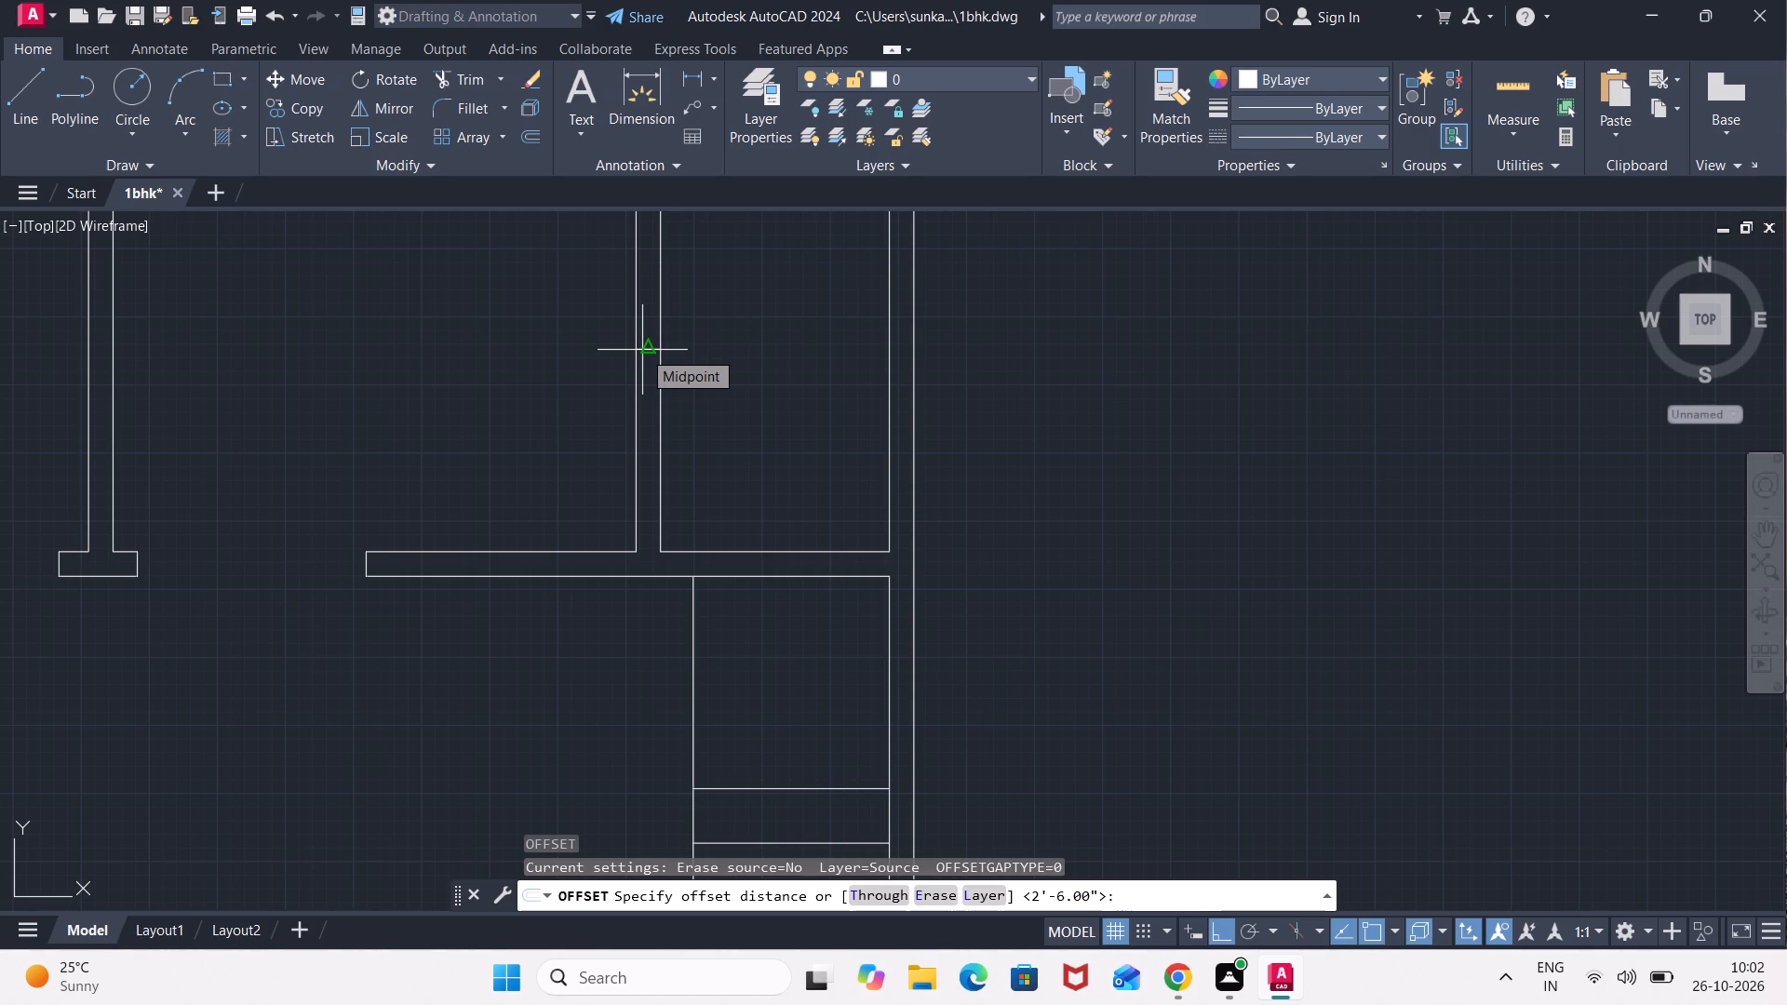
key(Return)
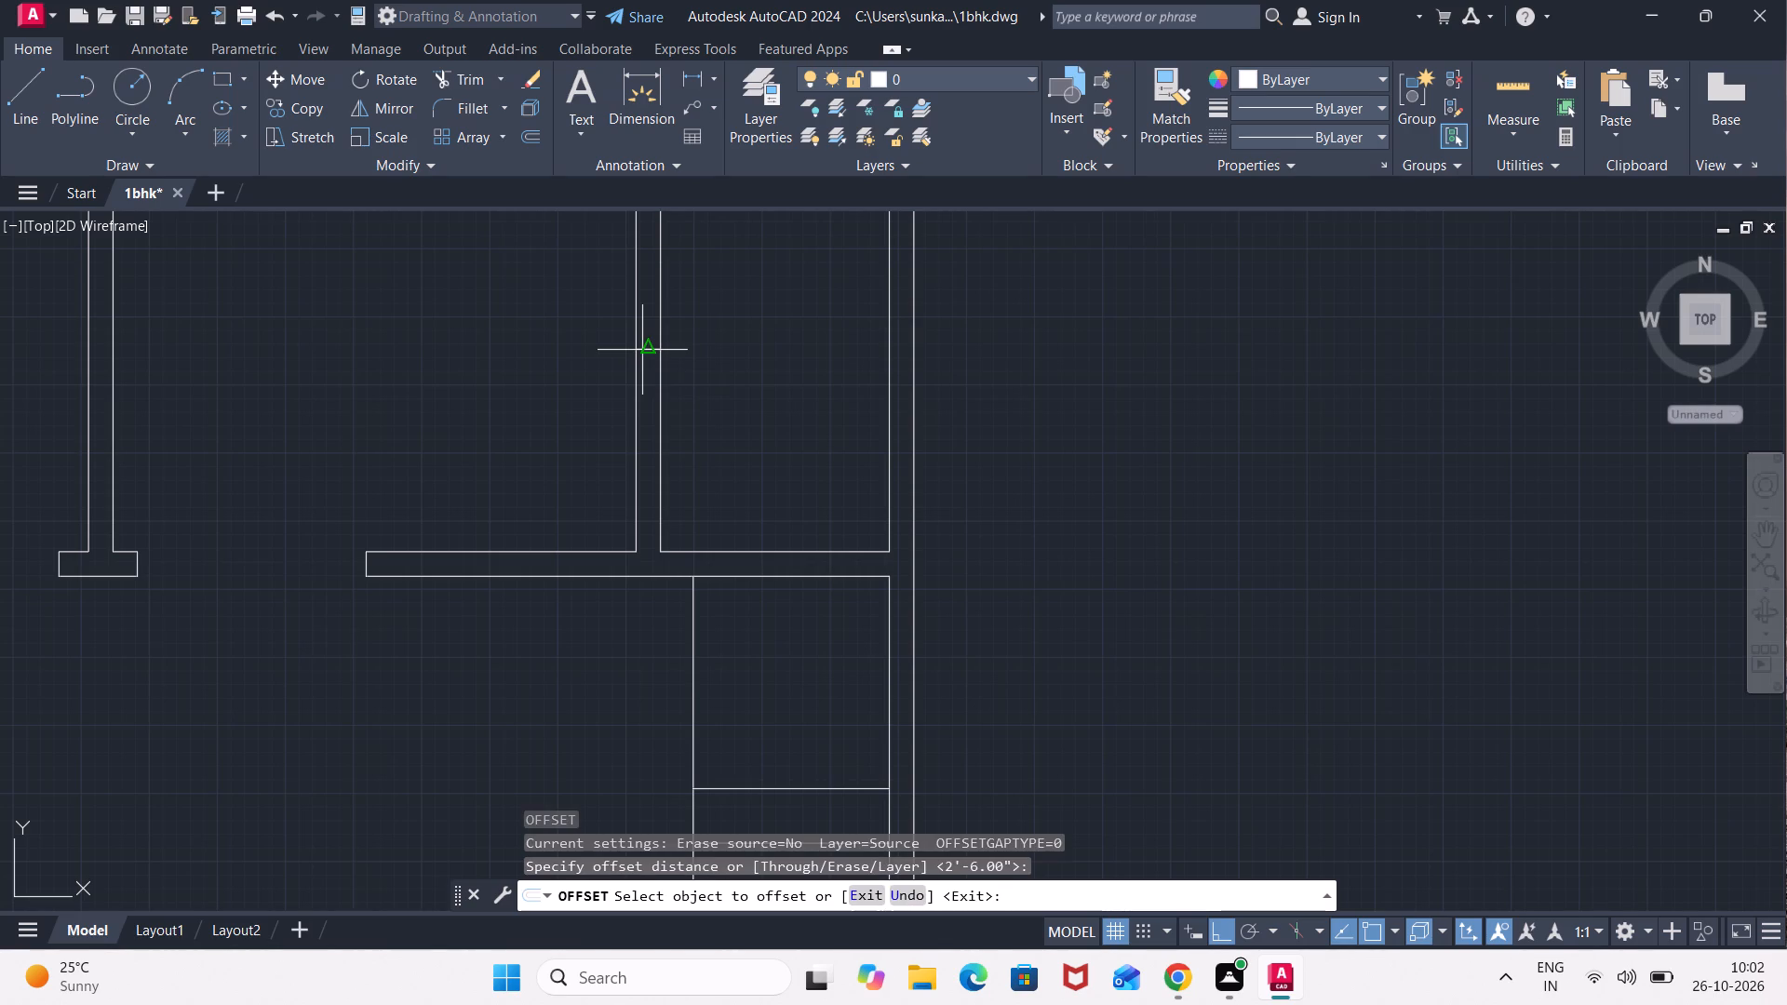
click(651, 351)
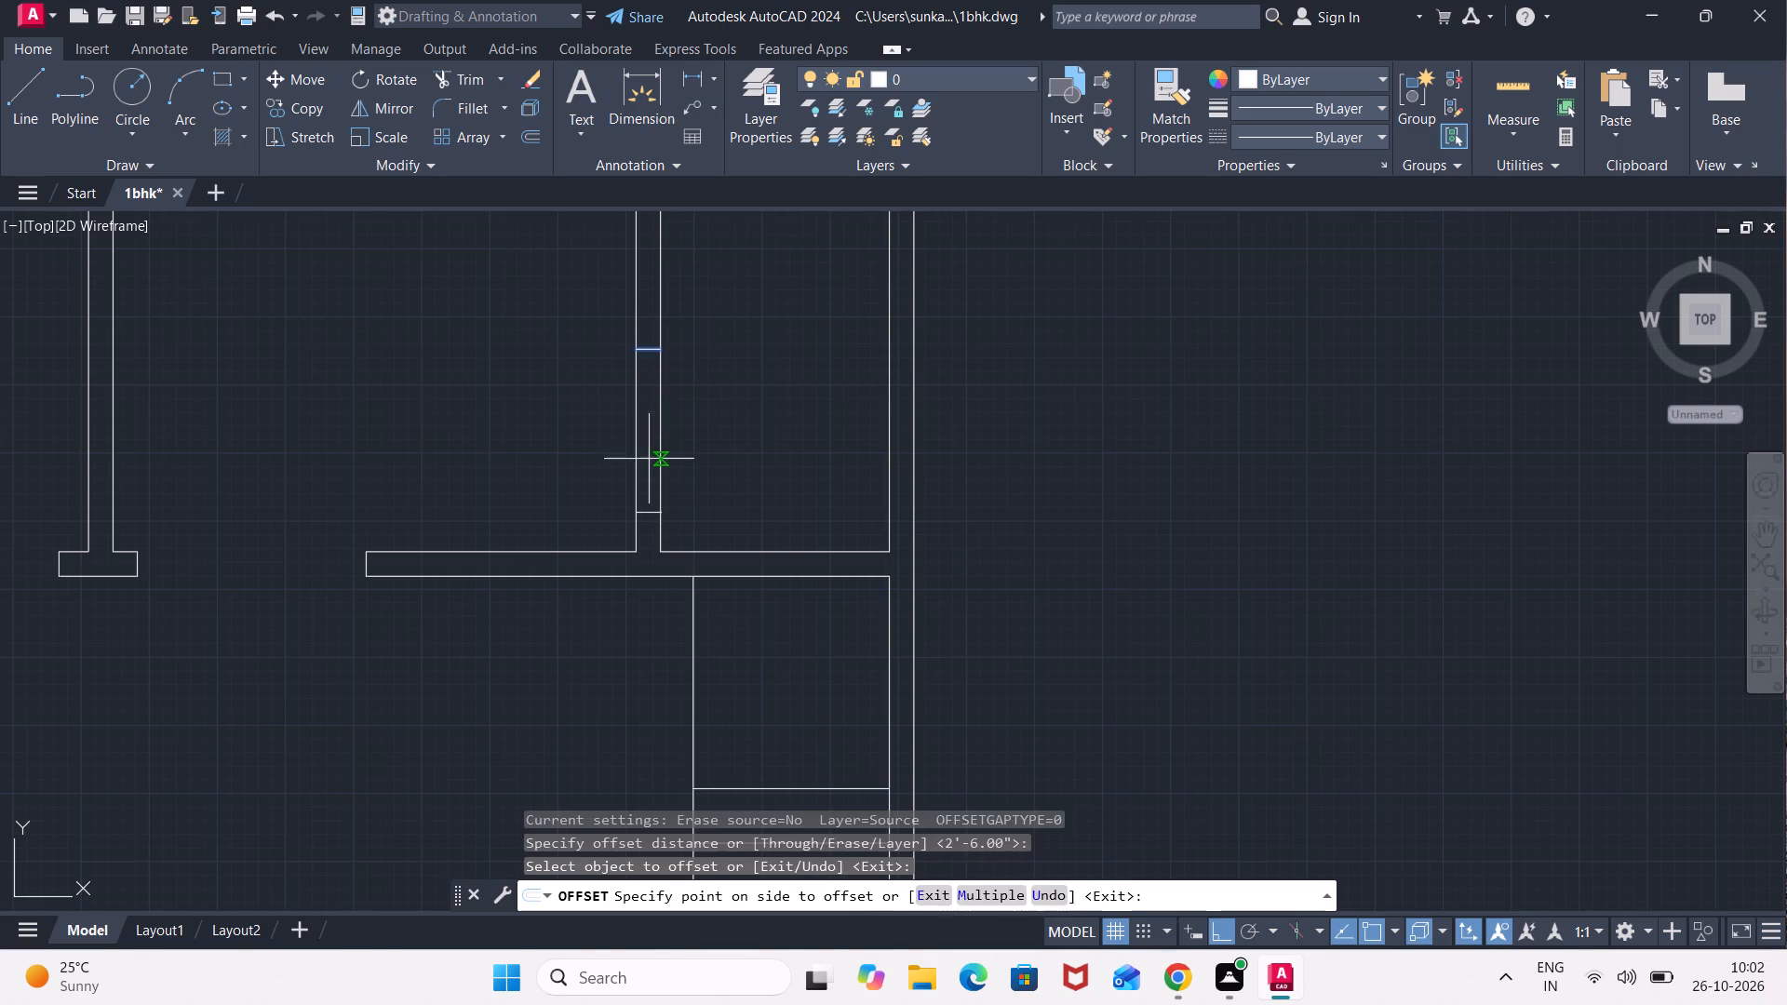
click(649, 461)
key(Escape)
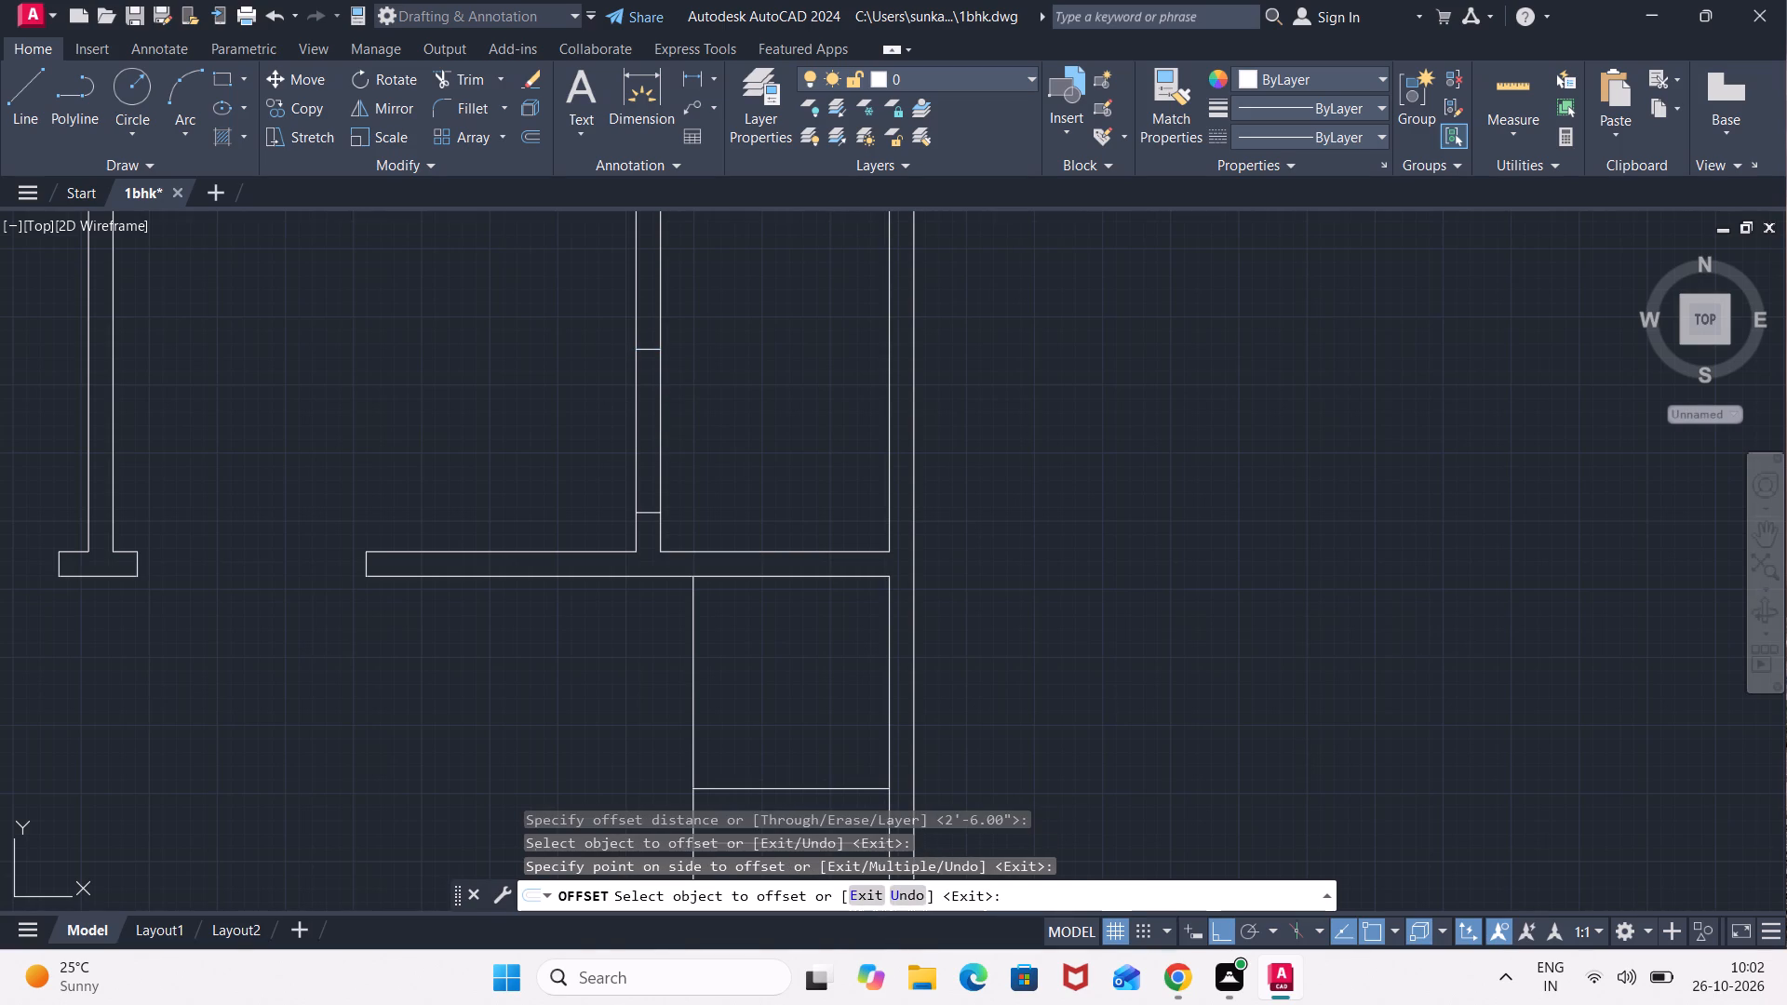
Trim both lines of the vertical wall between the two jamb lines to open the 2'6" doorway.
scroll(673, 455, down, 2)
middle_drag(593, 409, 586, 520)
scroll(649, 551, up, 2)
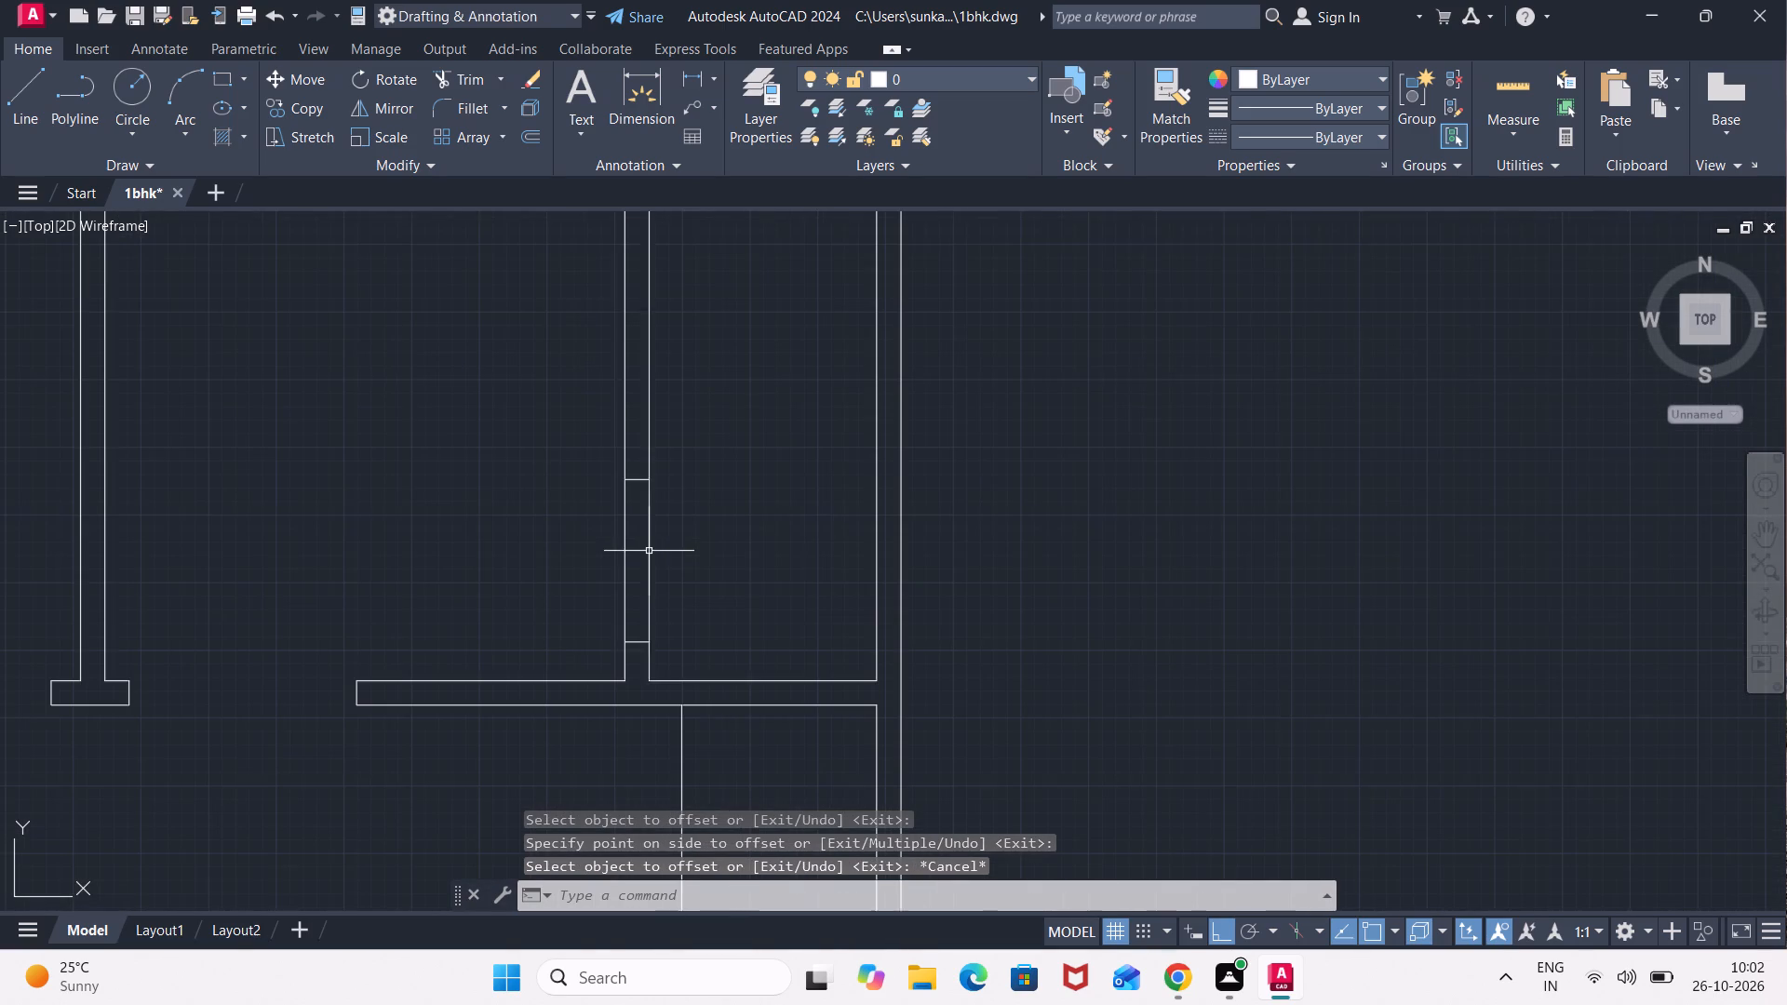
text(tr)
key(Return)
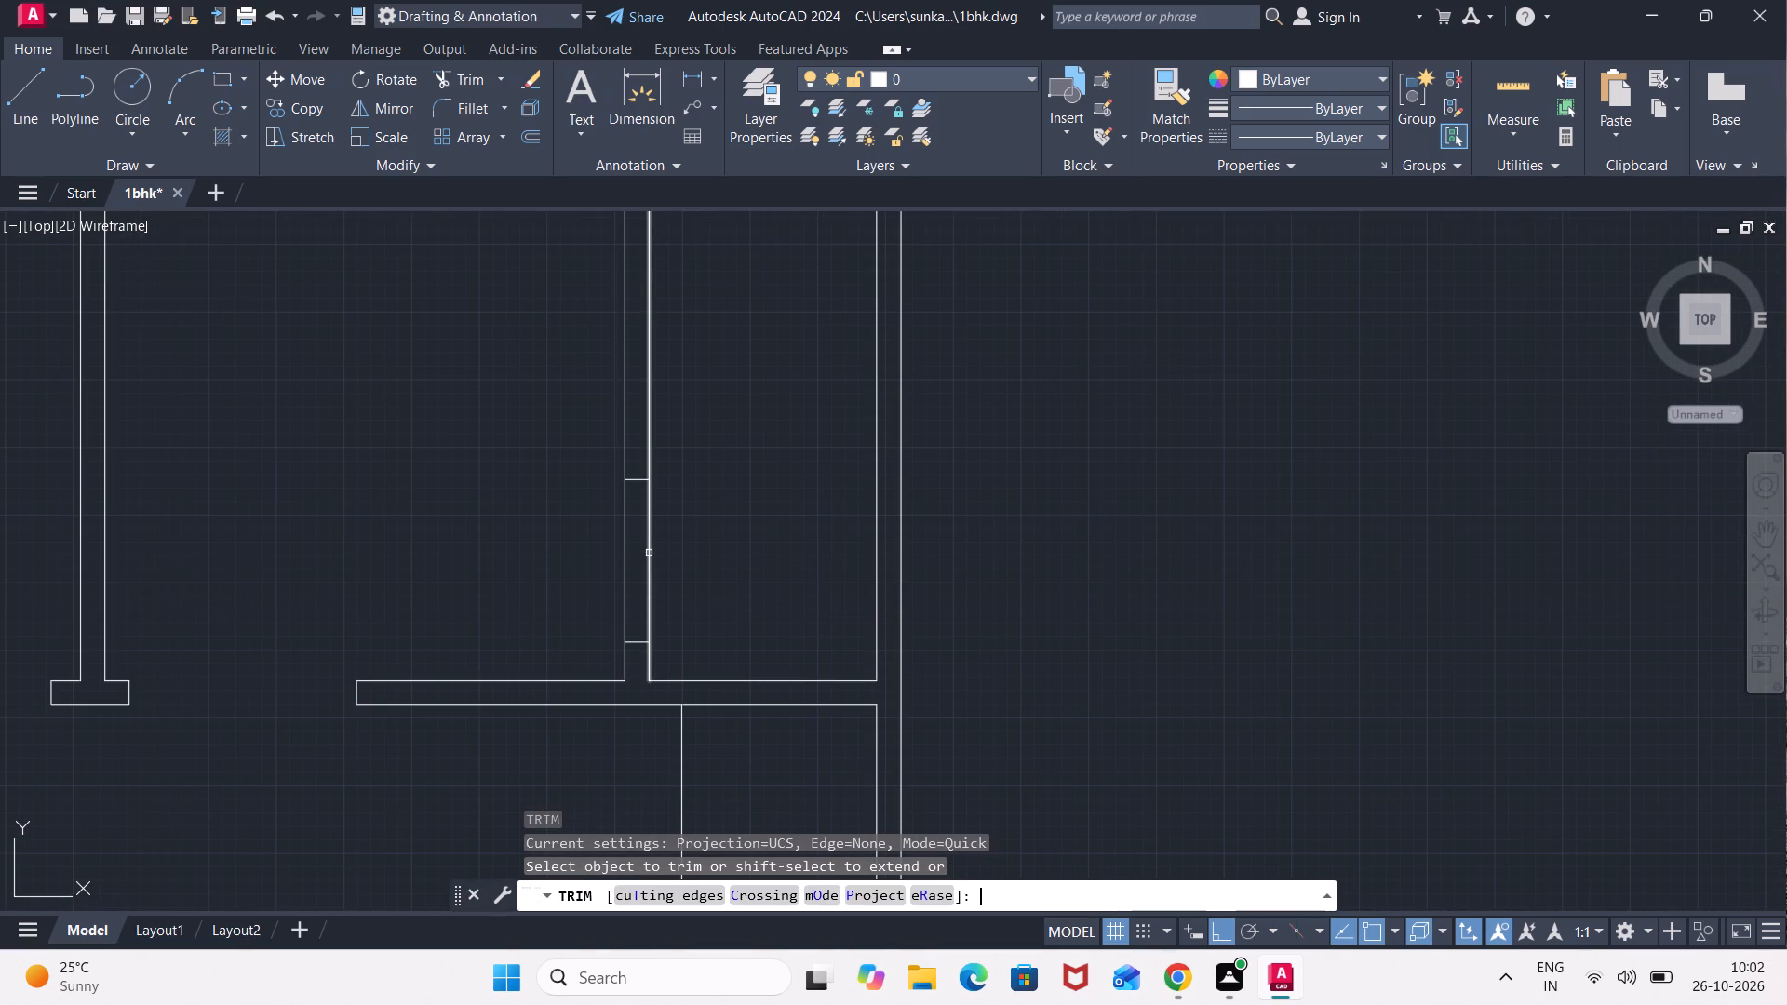
click(677, 554)
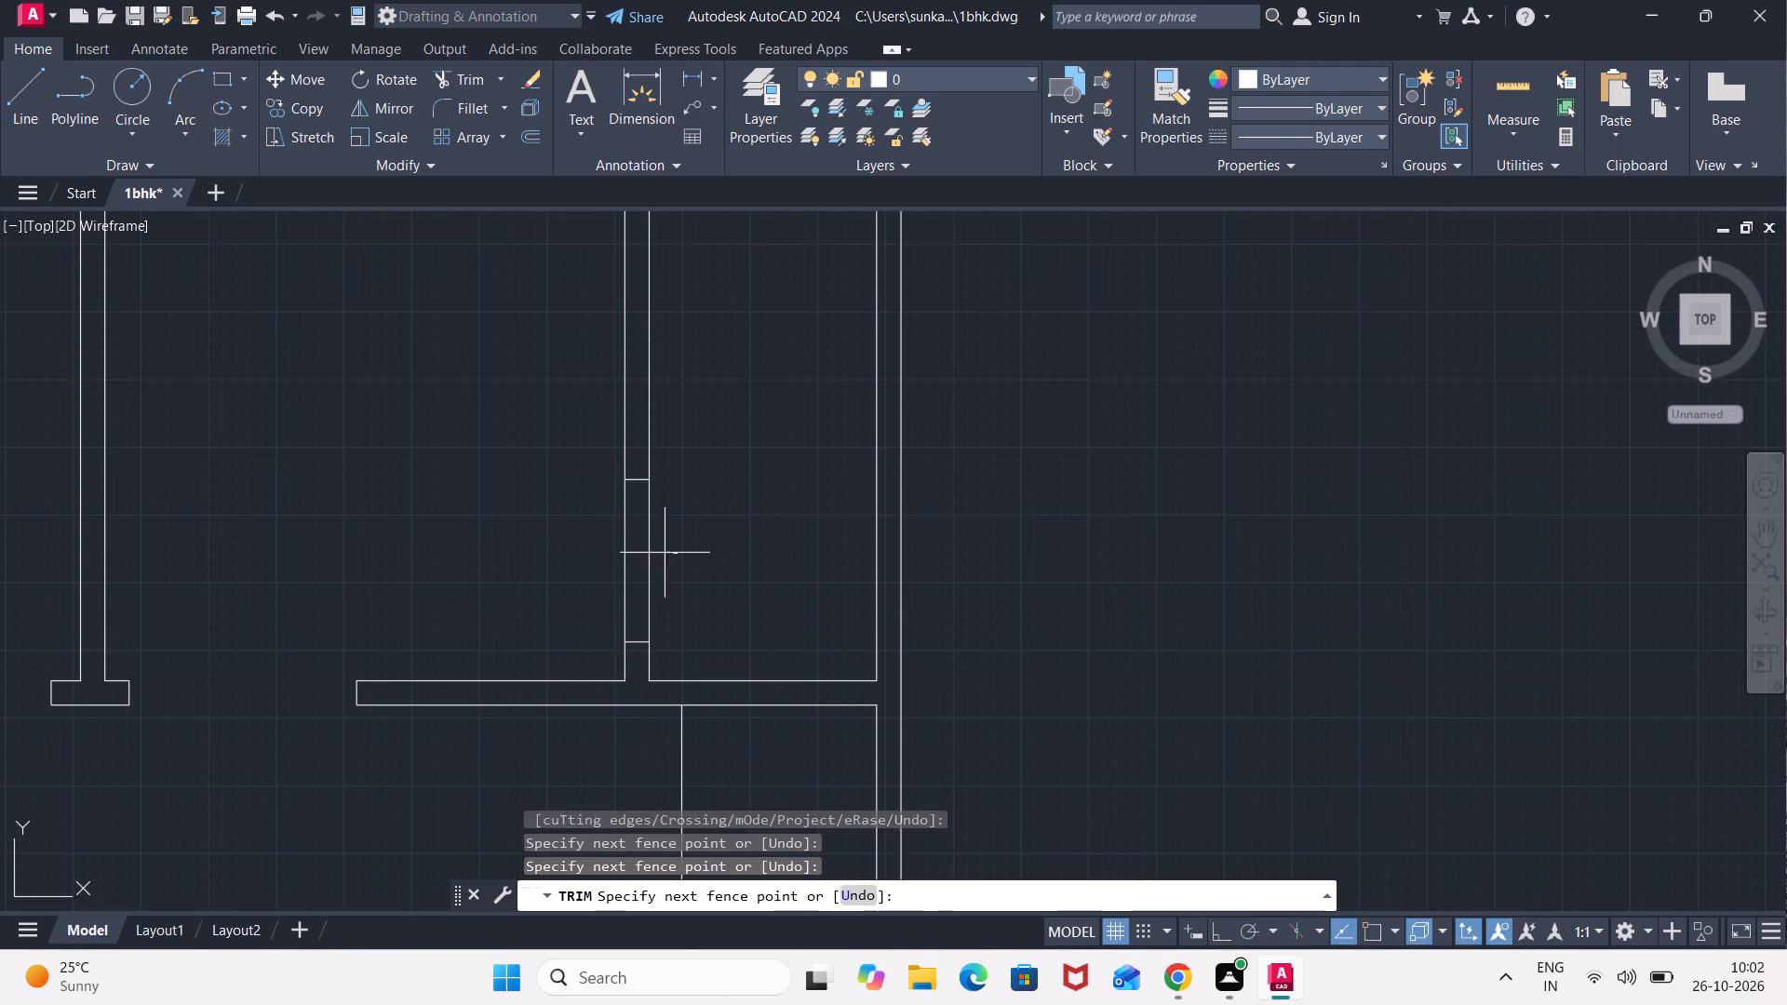
click(553, 559)
scroll(711, 572, down, 1)
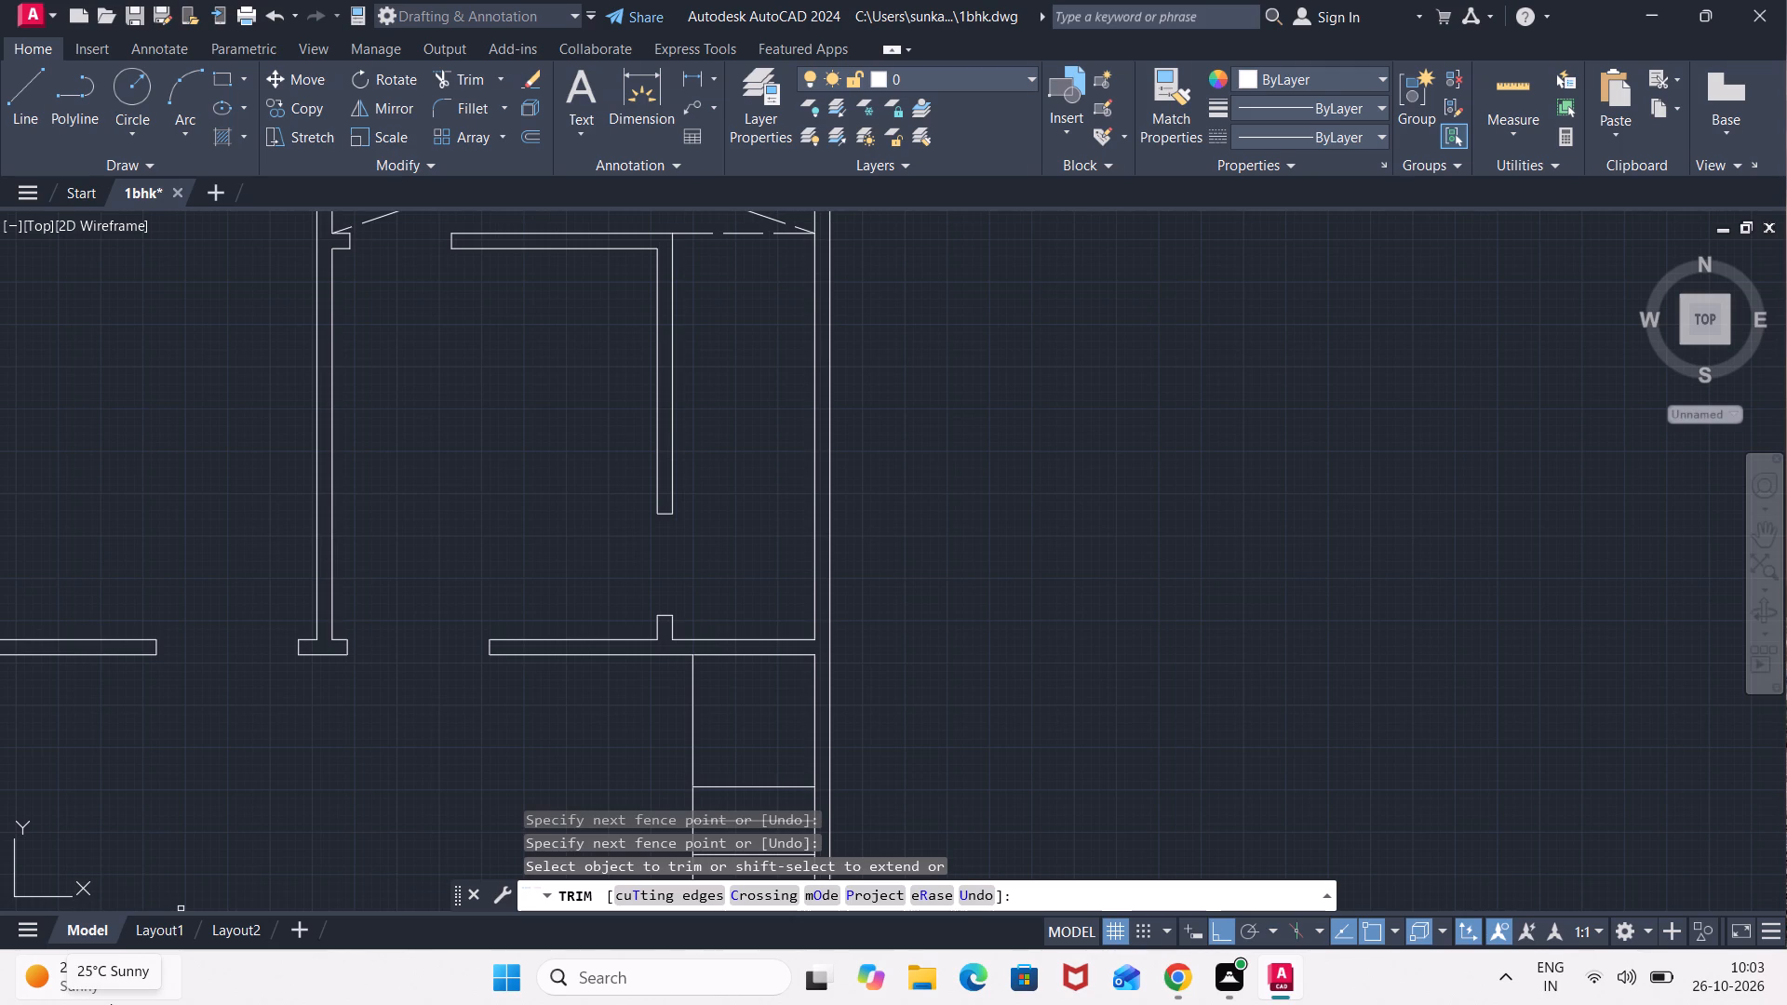
Draw a jamb line across the top wall of the small room below the hall, just left of its right-hand corner.
scroll(165, 1004, down, 1)
scroll(300, 996, down, 1)
scroll(345, 724, down, 1)
middle_drag(362, 788, 611, 613)
scroll(609, 632, down, 1)
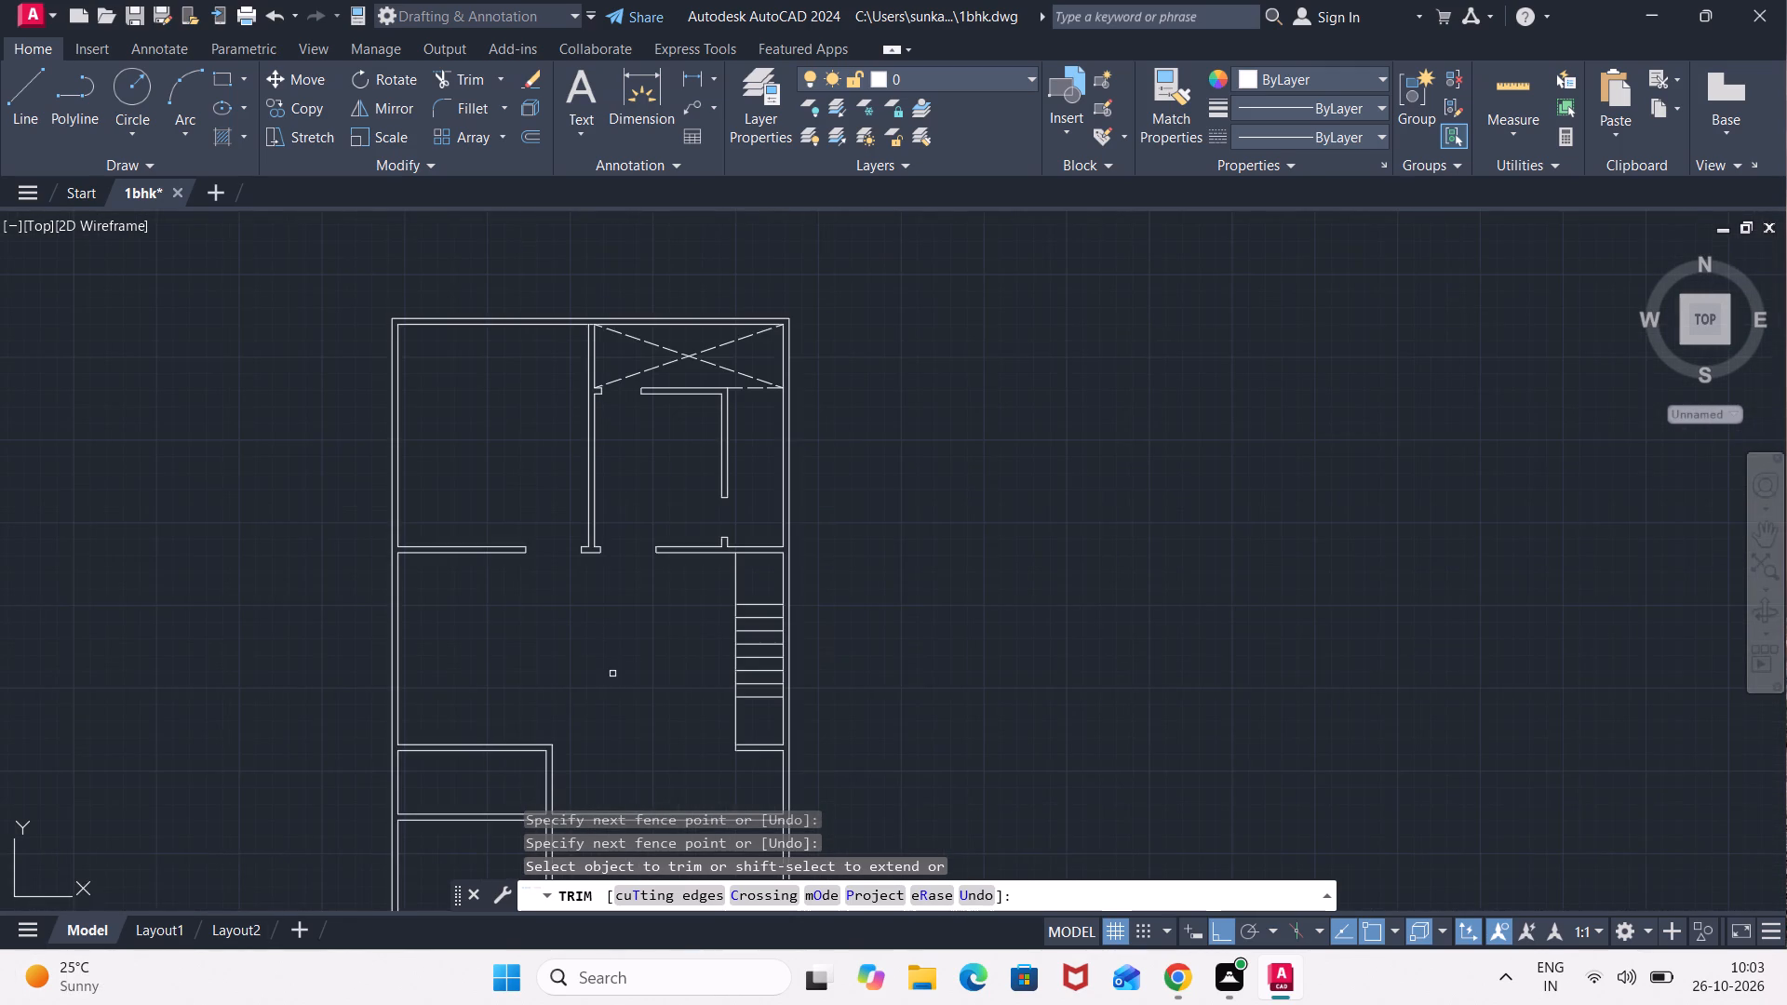
middle_drag(613, 675, 638, 429)
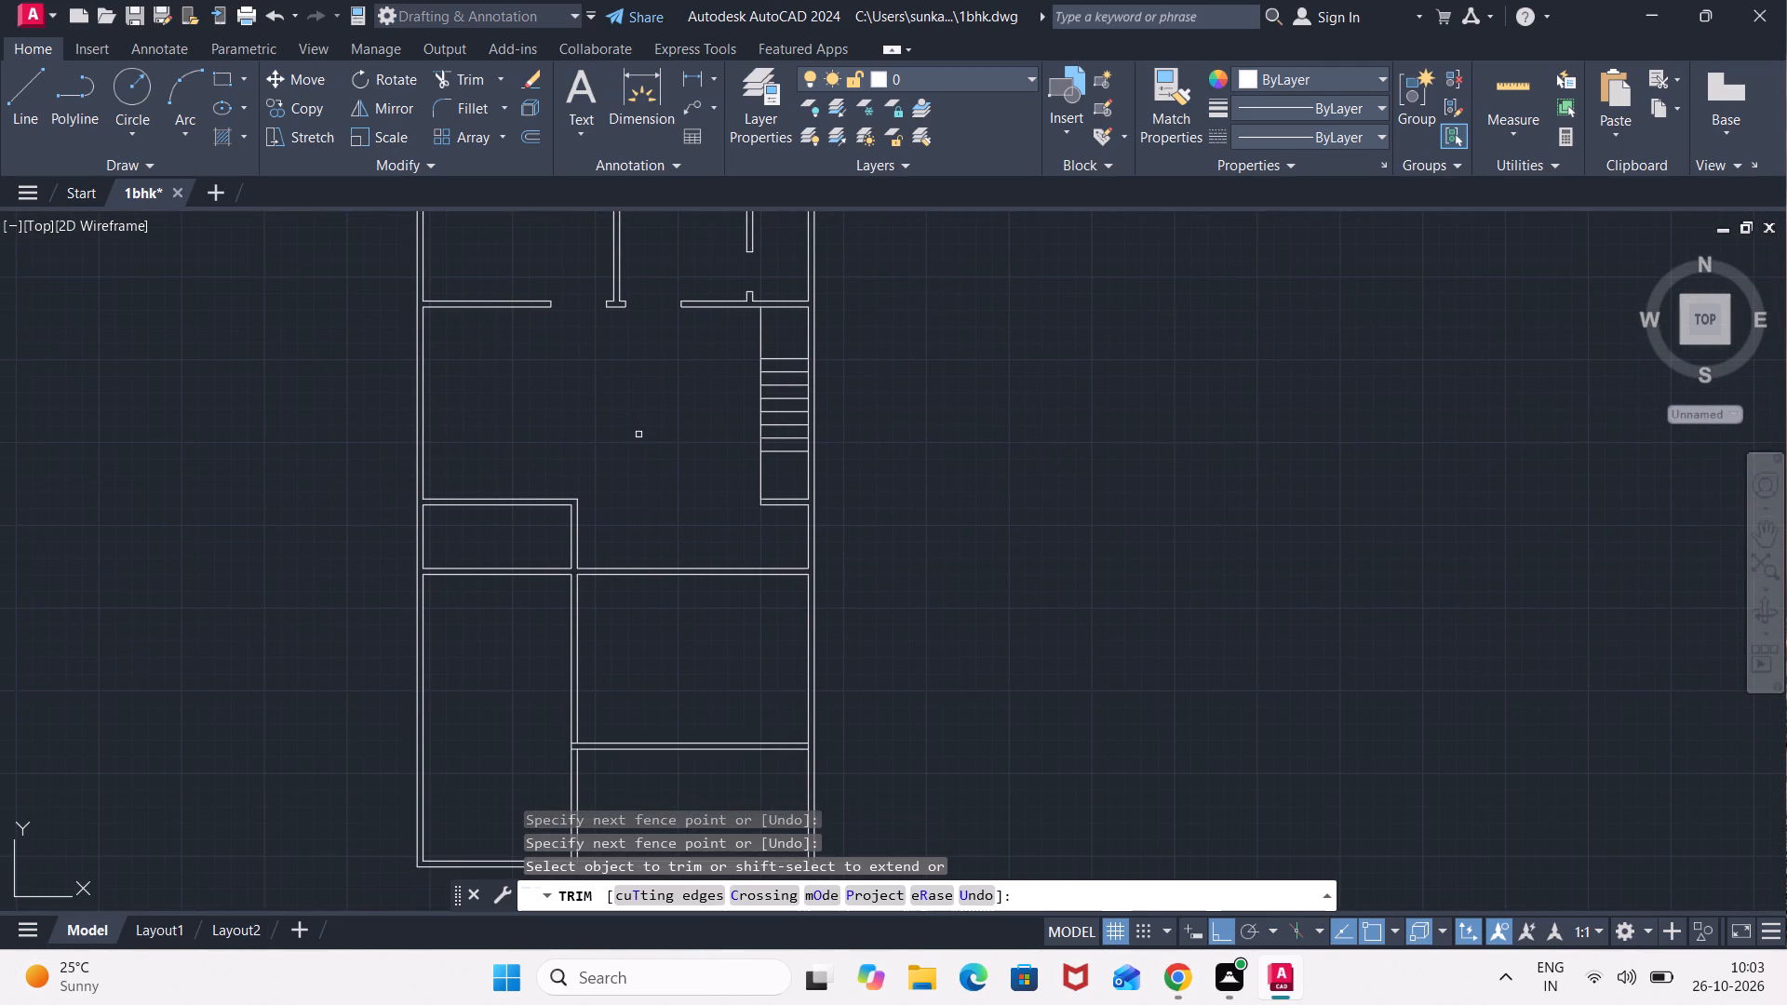
key(Escape)
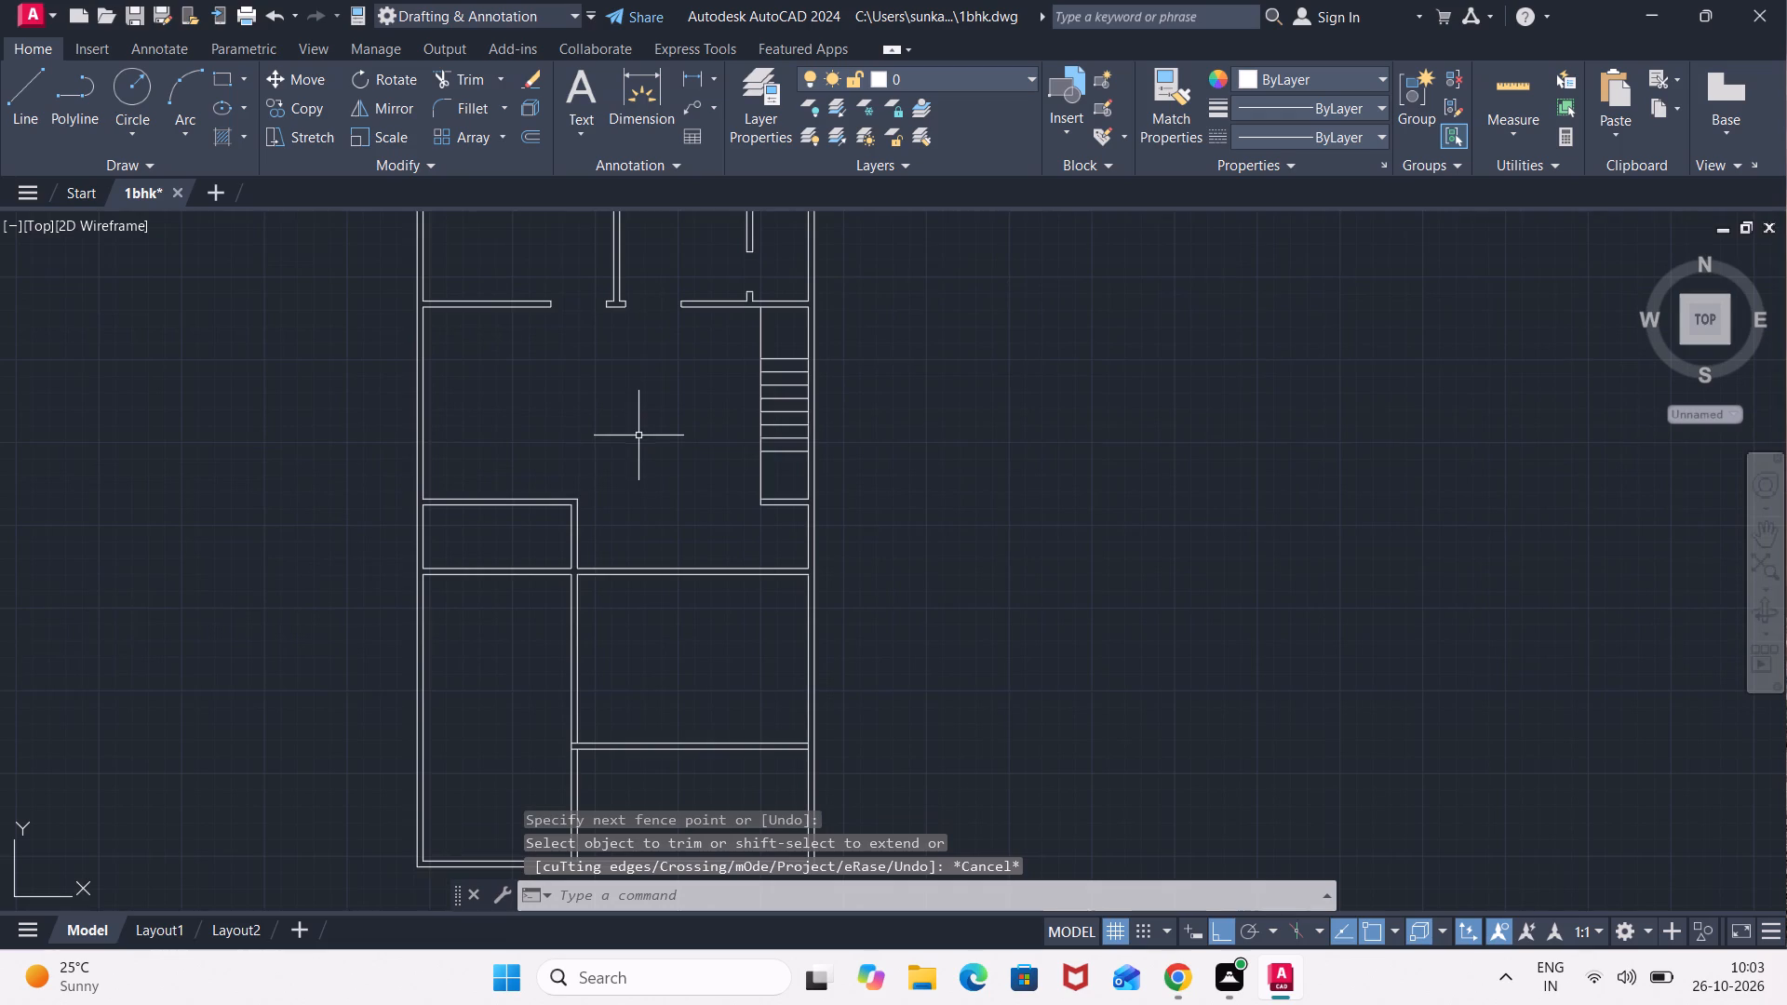
scroll(576, 538, up, 2)
middle_drag(514, 550, 759, 461)
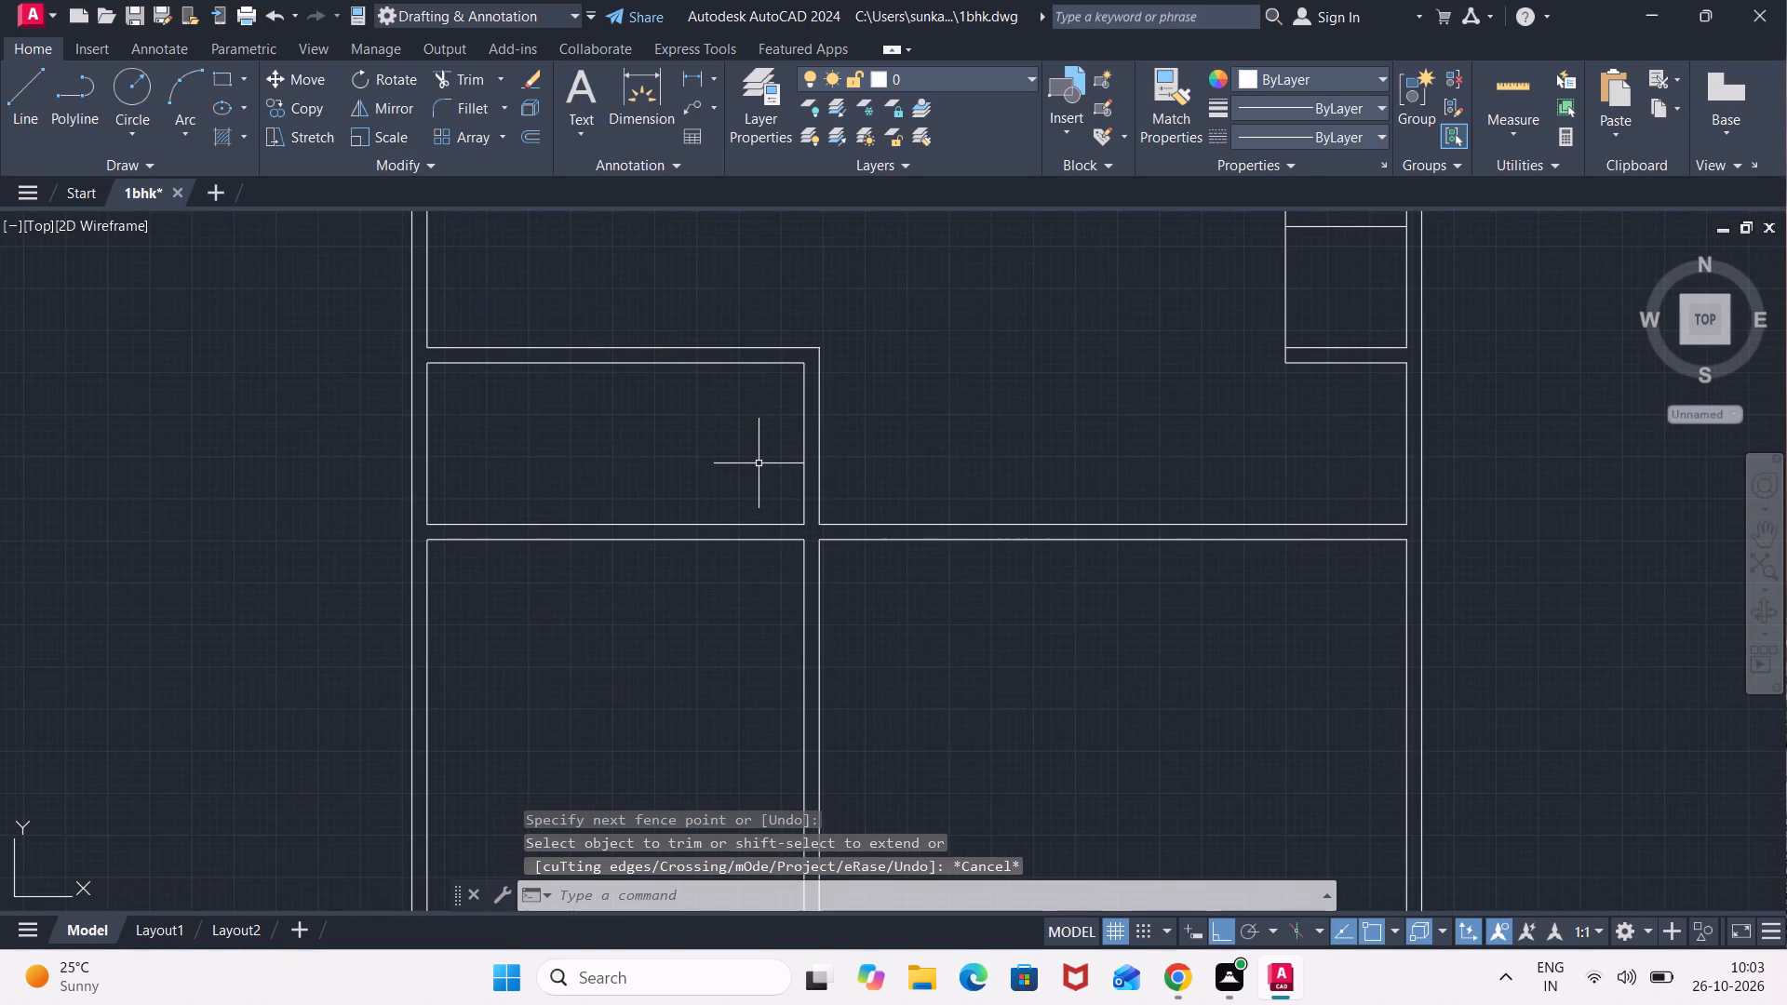
key(l)
key(Return)
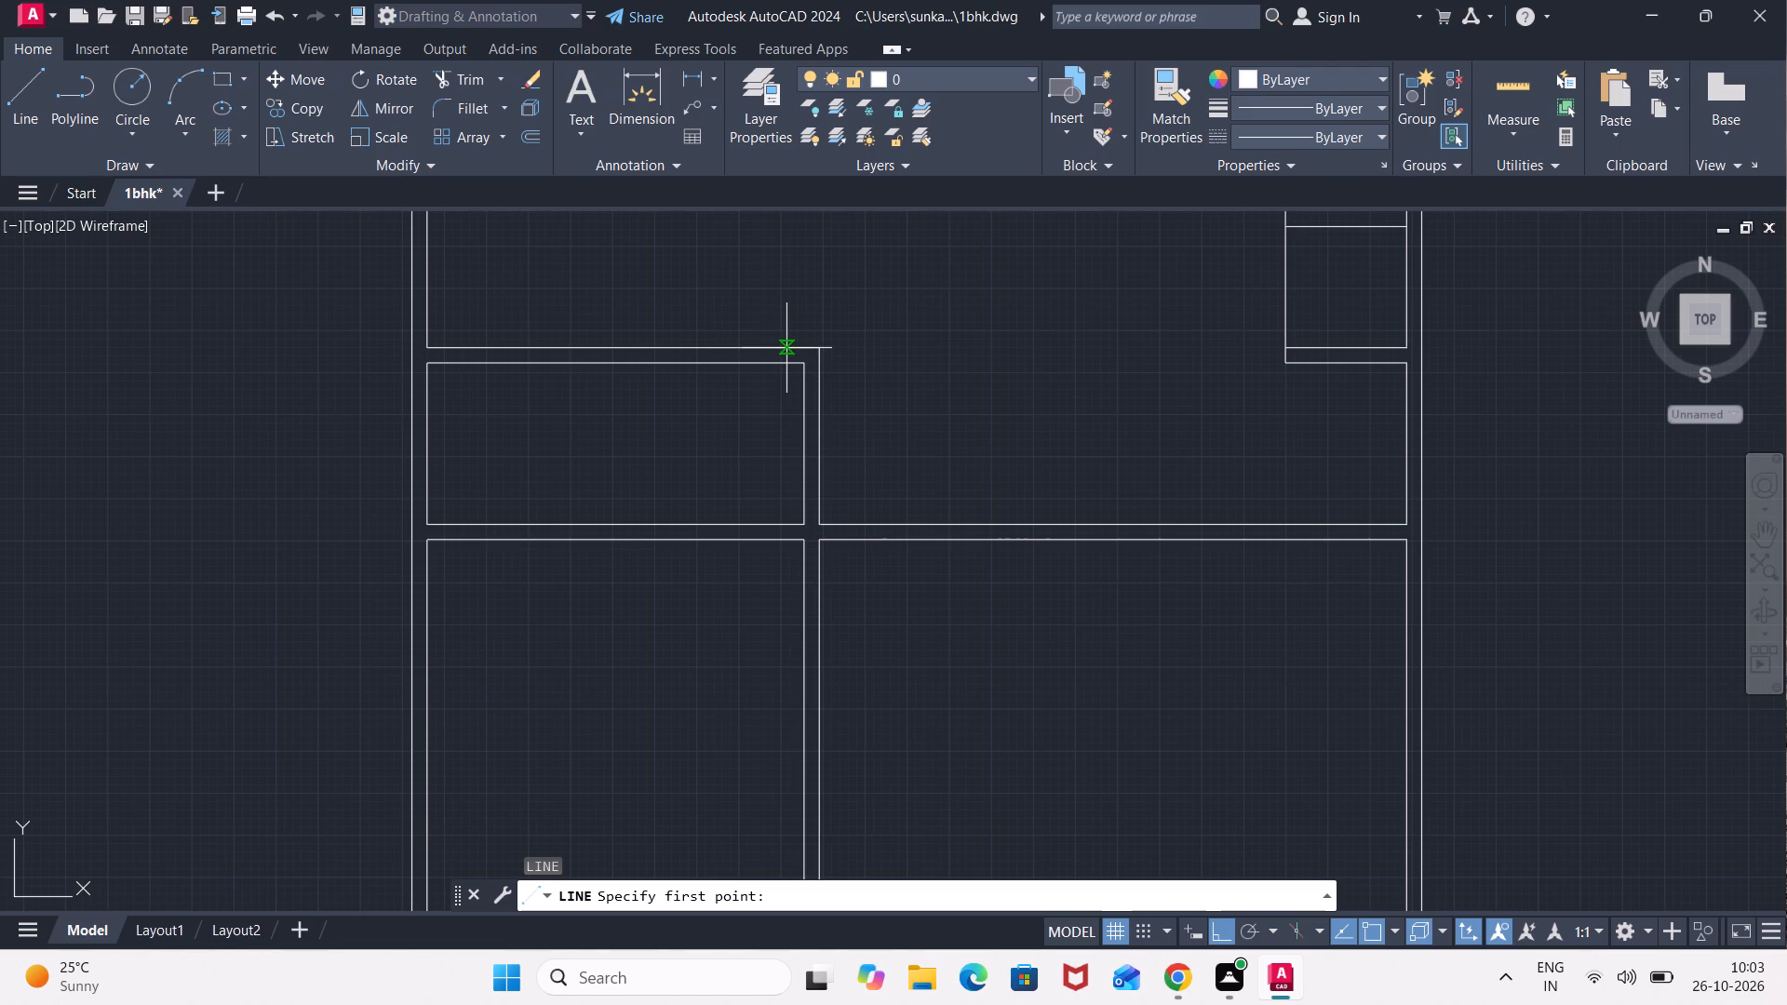
scroll(785, 349, up, 2)
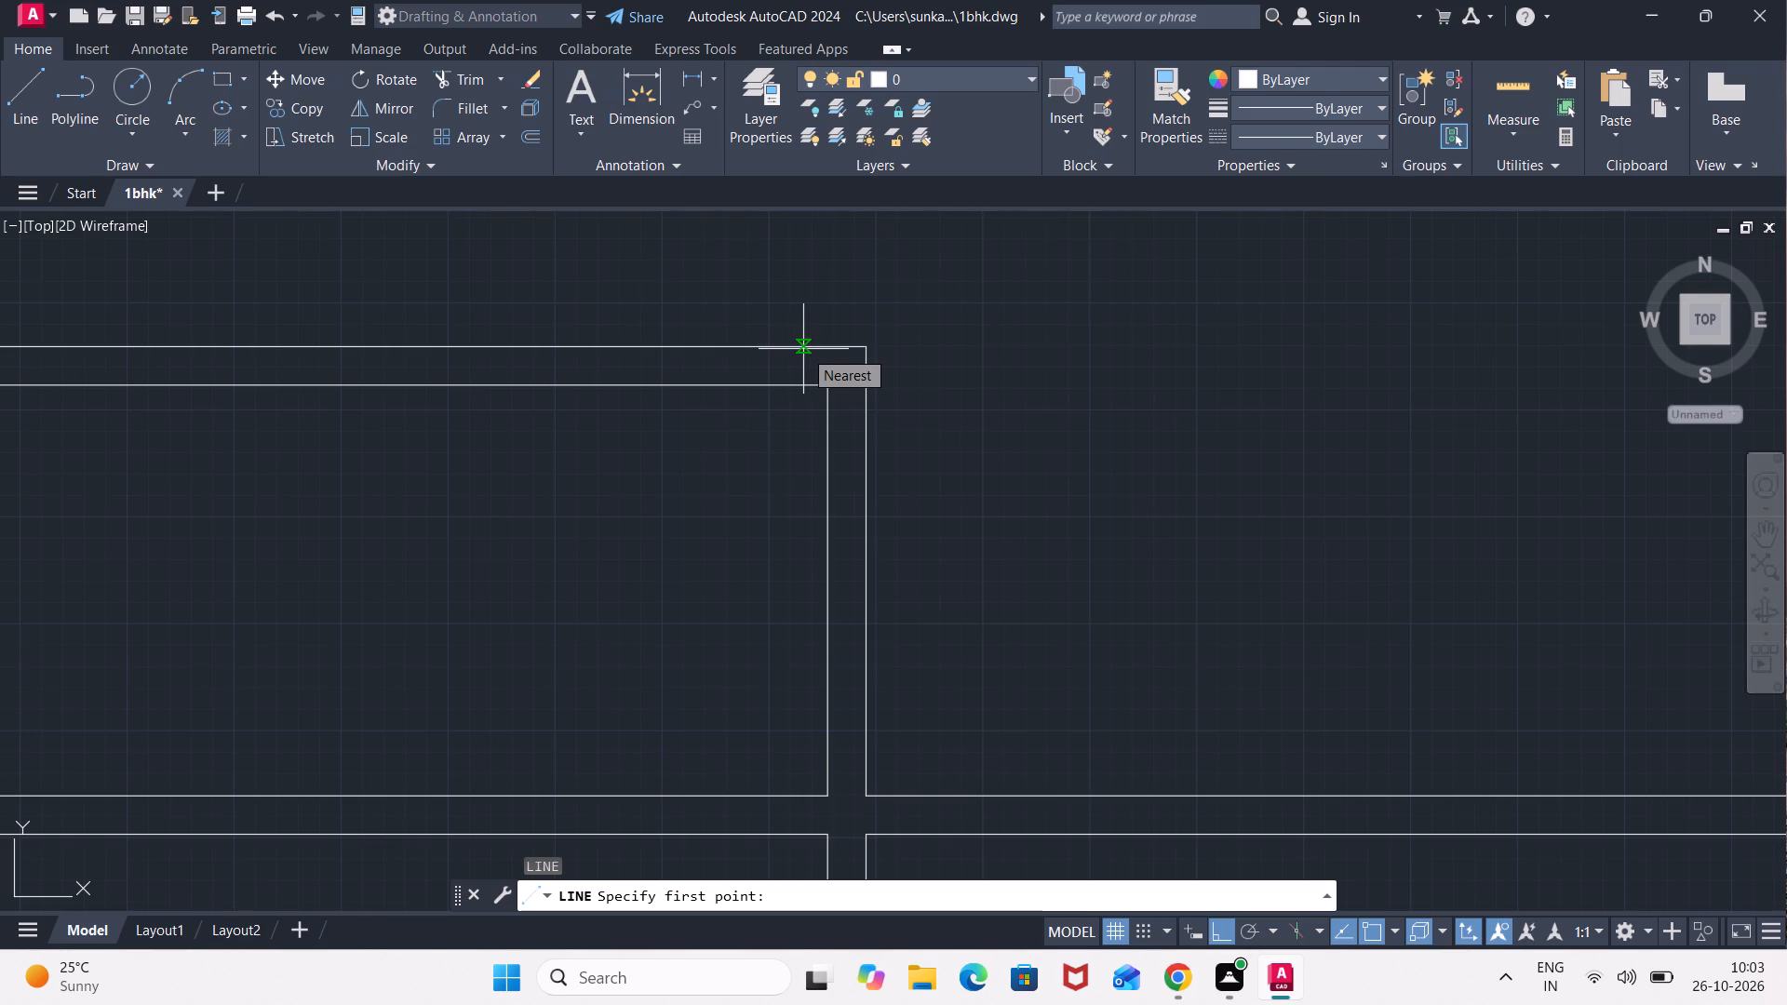
click(803, 349)
click(803, 383)
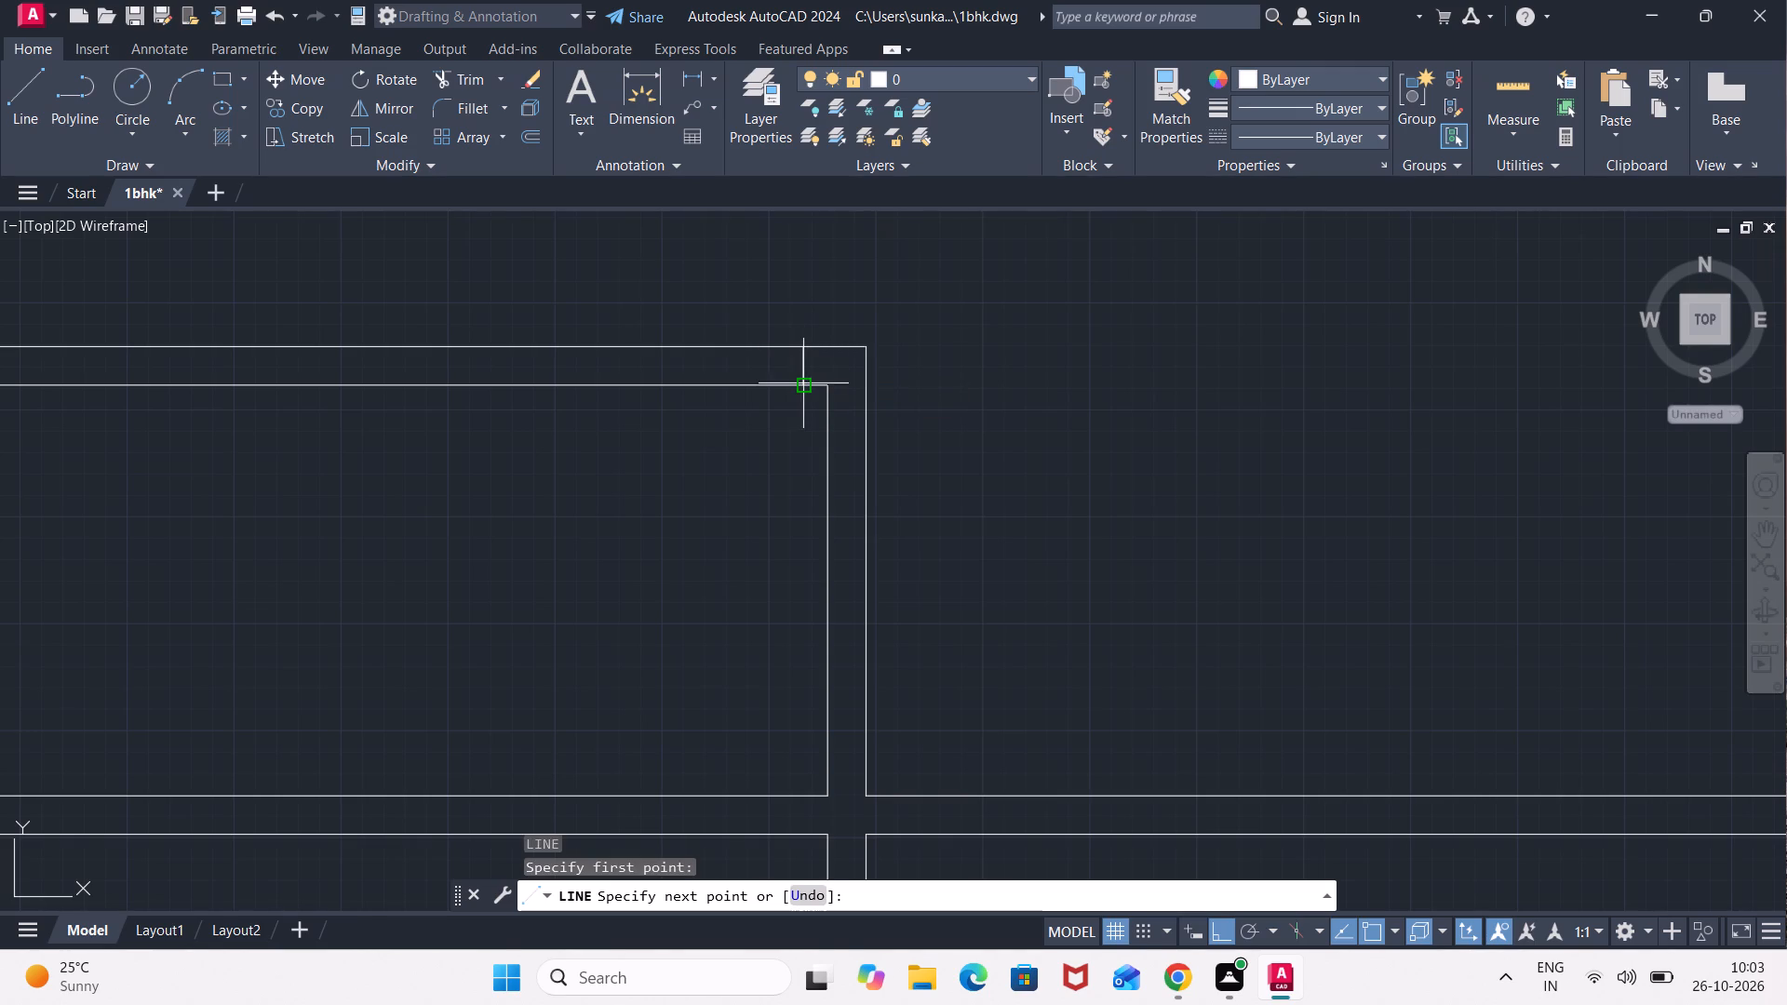
key(Escape)
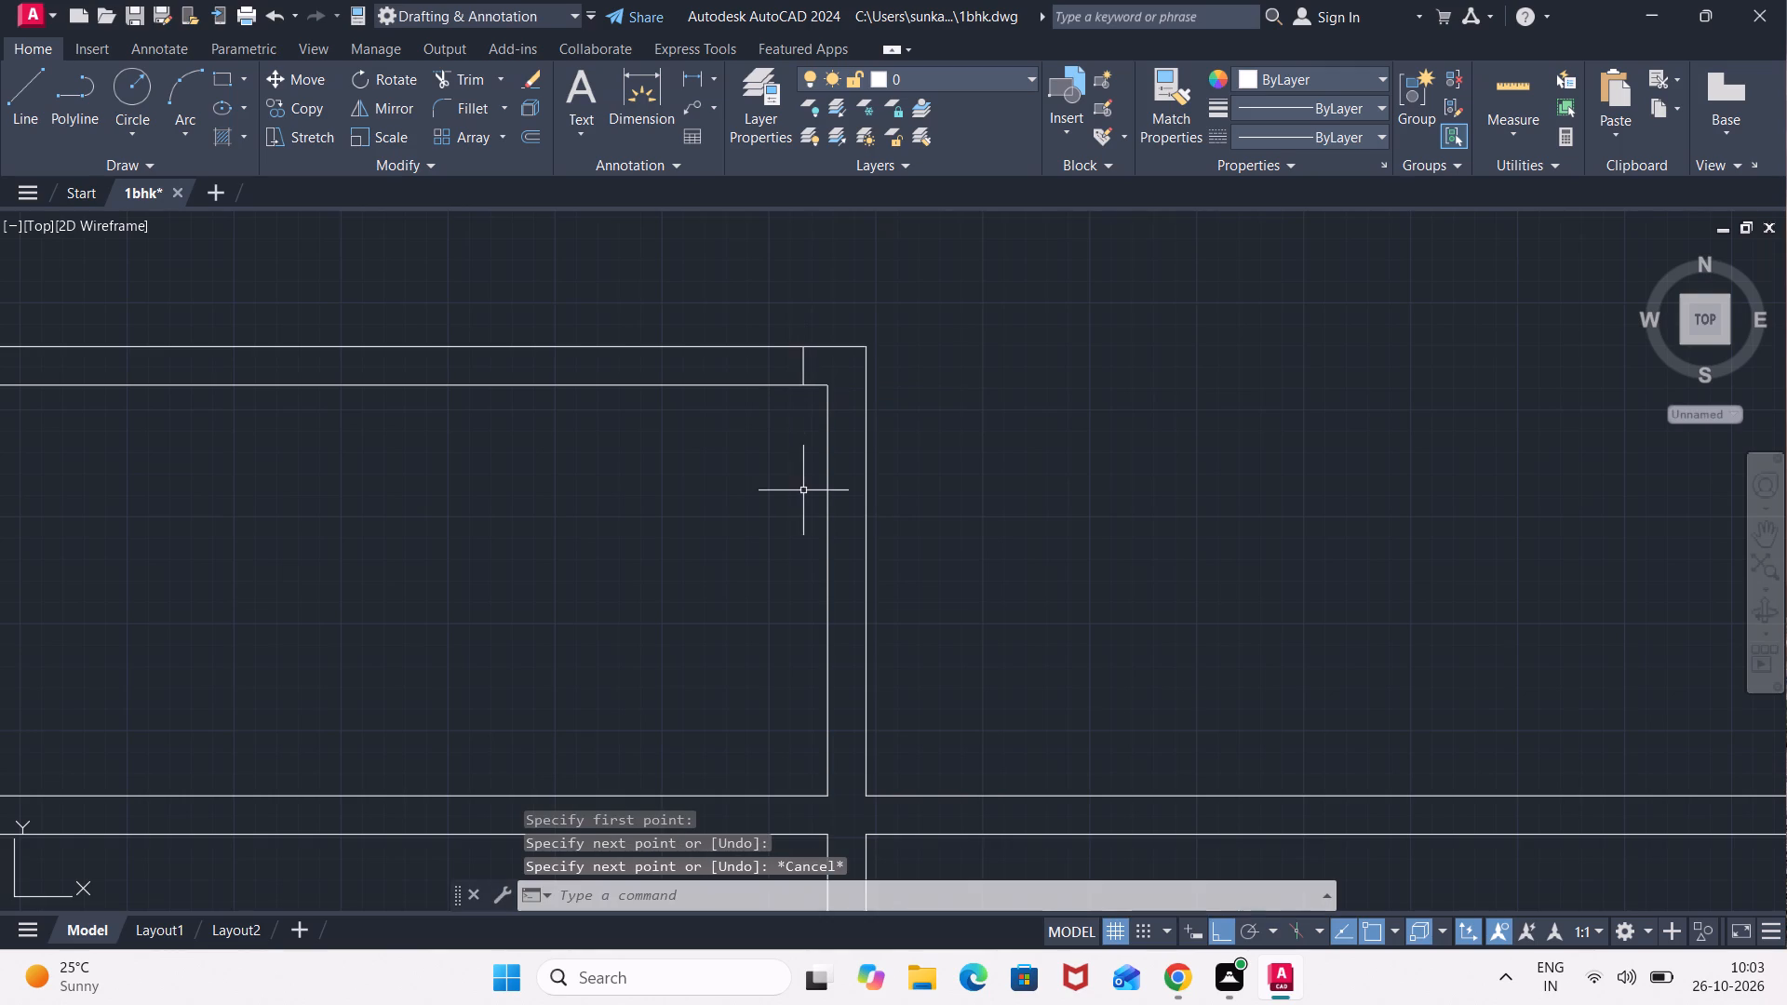
Offset this jamb line 2'6" to the left along the small room's top wall to mark the door width.
scroll(803, 498, down, 2)
middle_drag(775, 500, 934, 514)
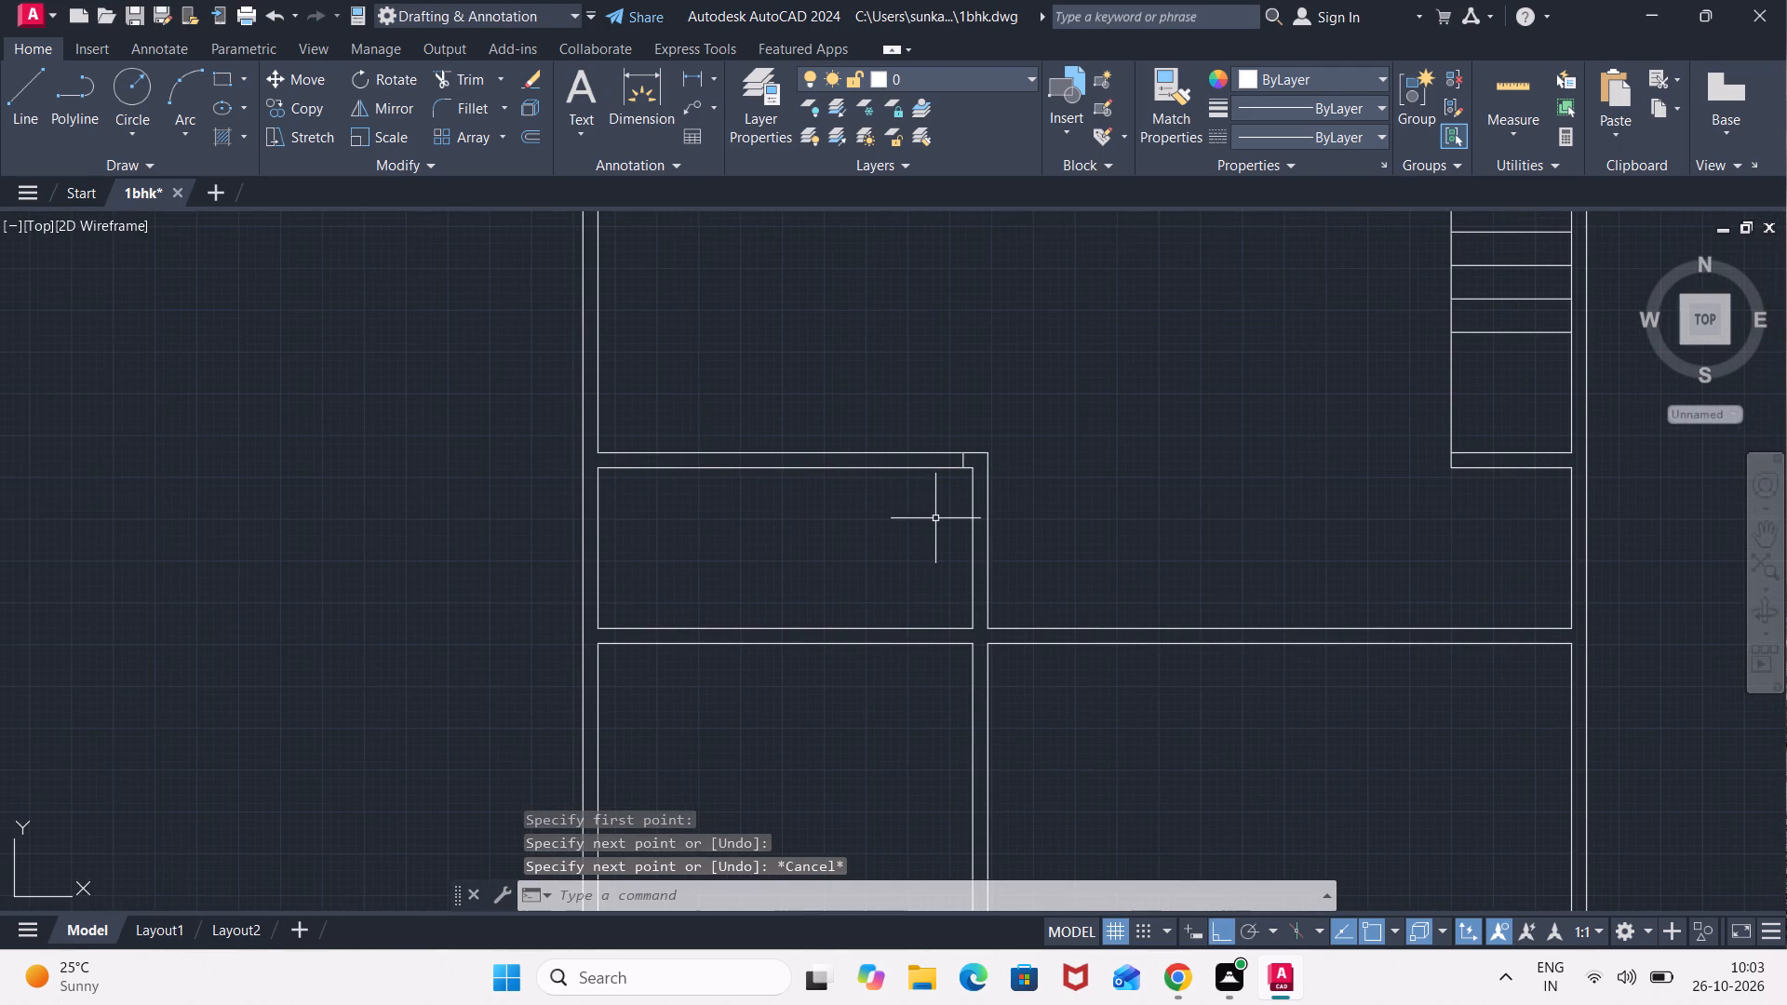
scroll(915, 515, up, 2)
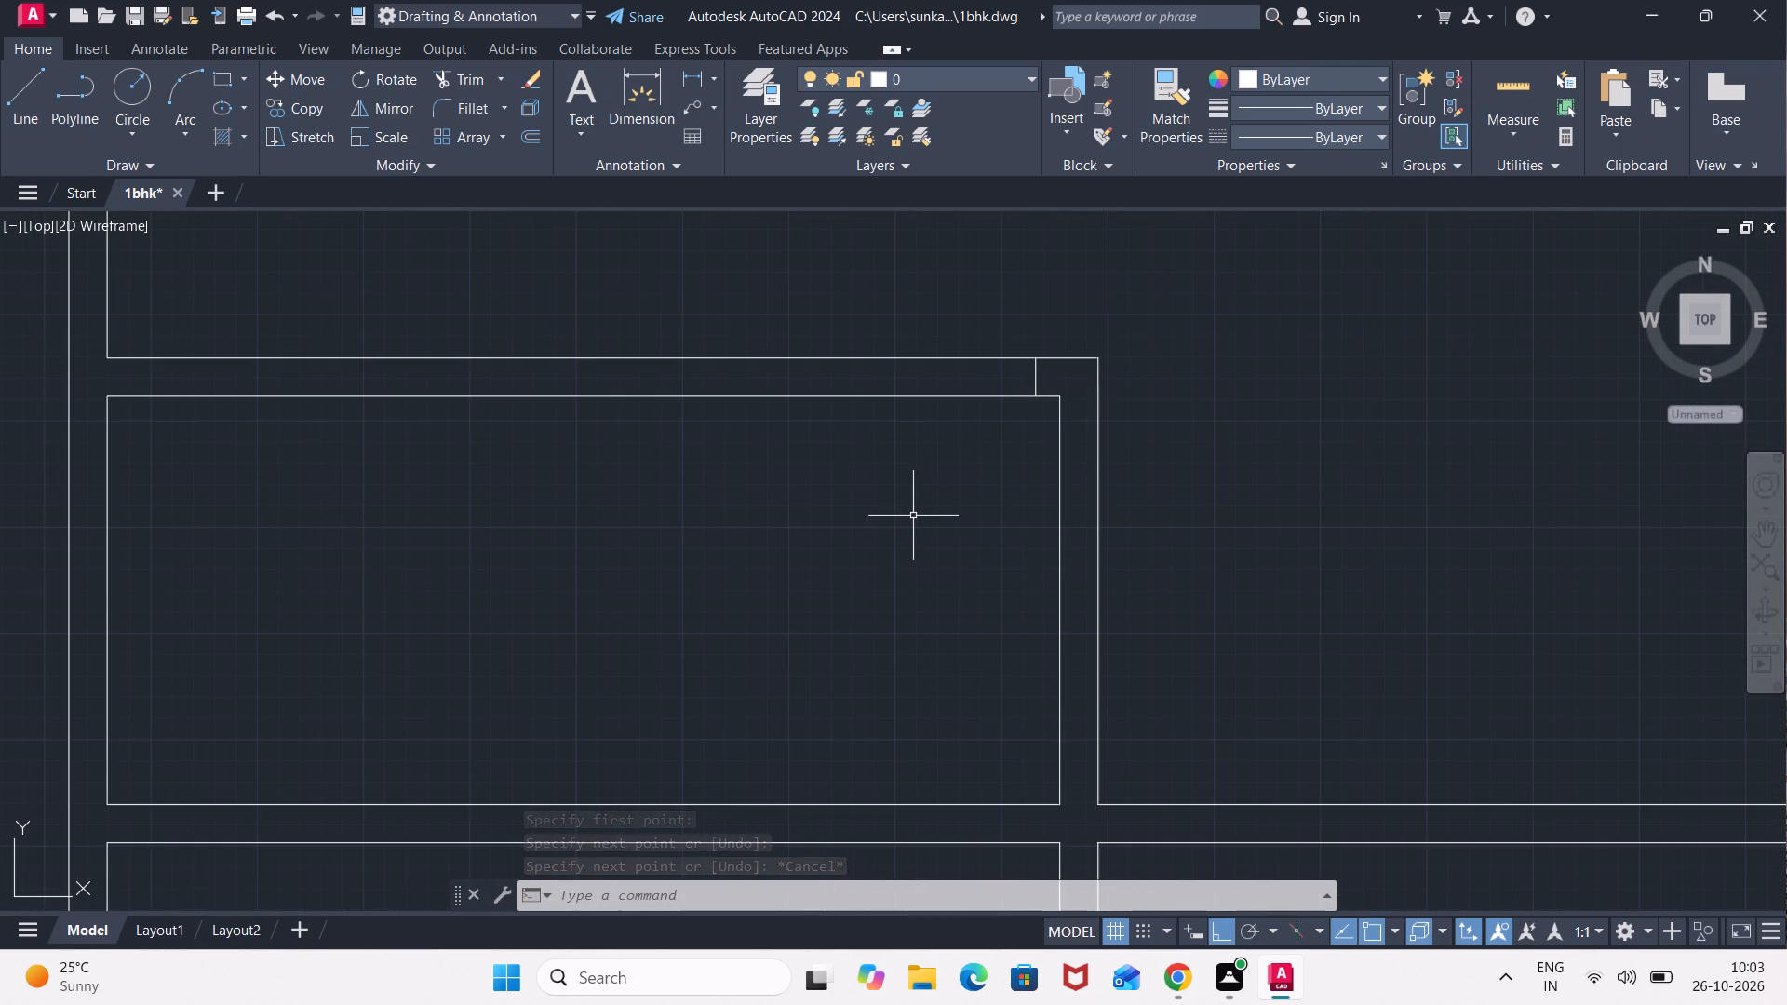
key(o)
key(Return)
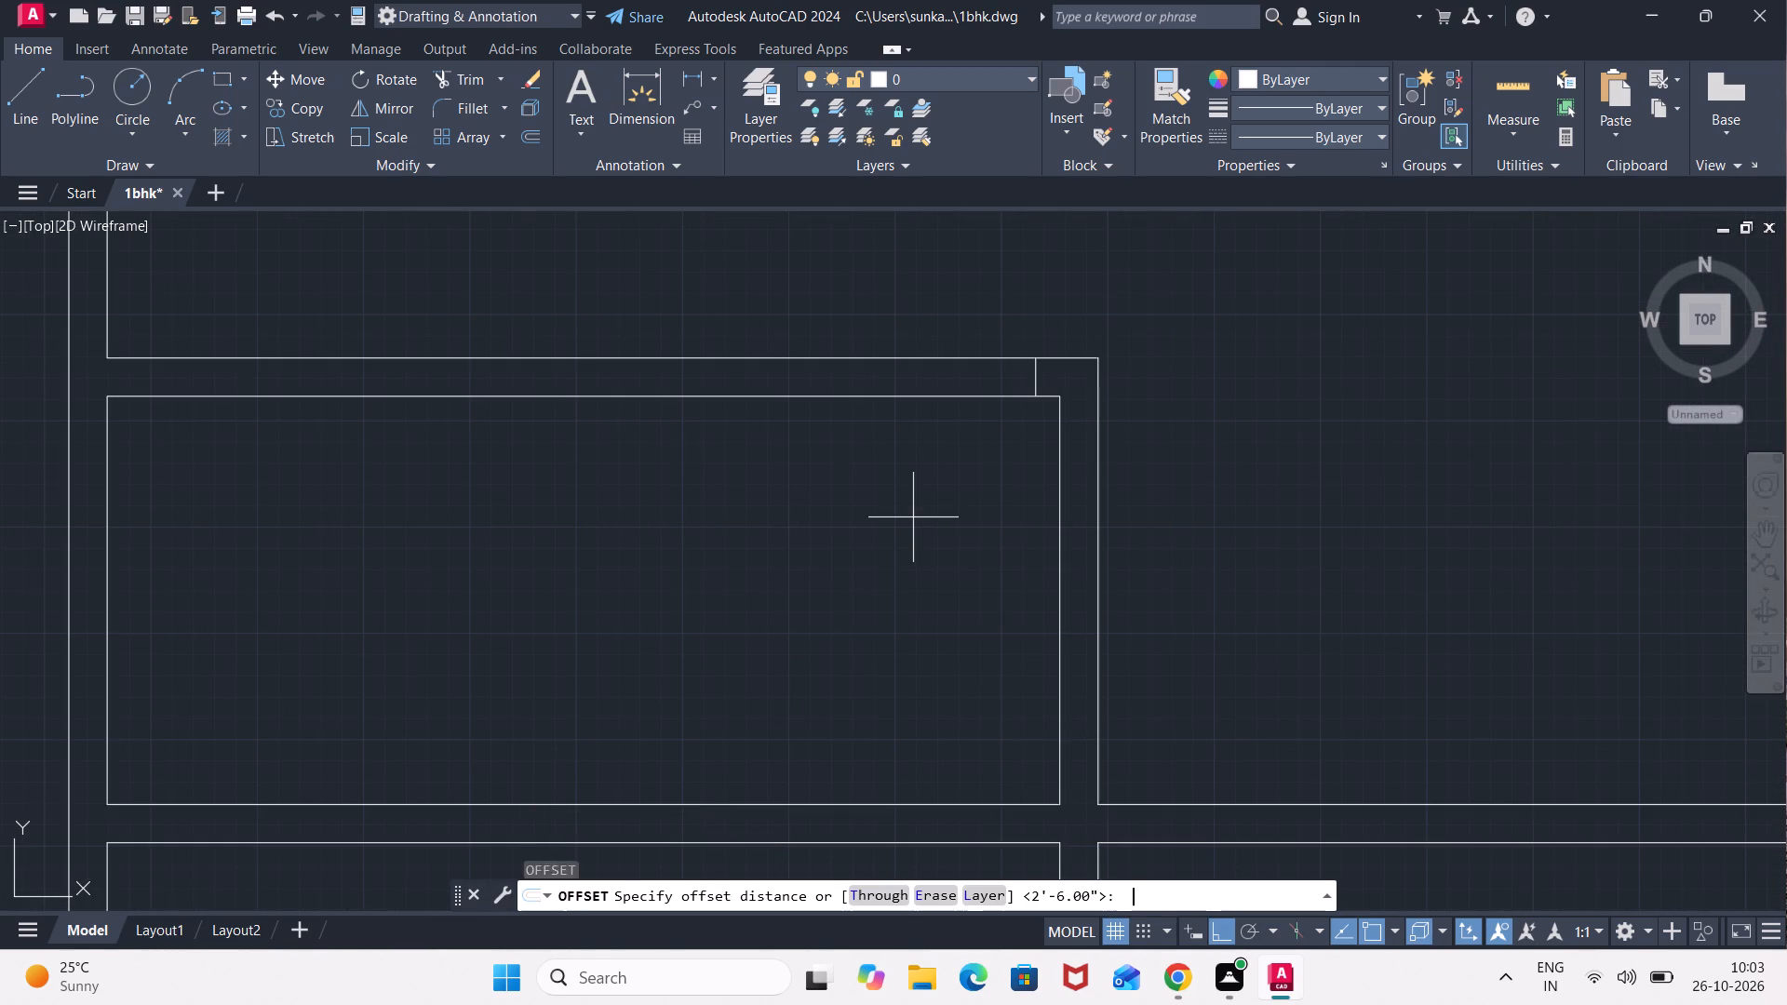
key(2)
text('6")
key(Return)
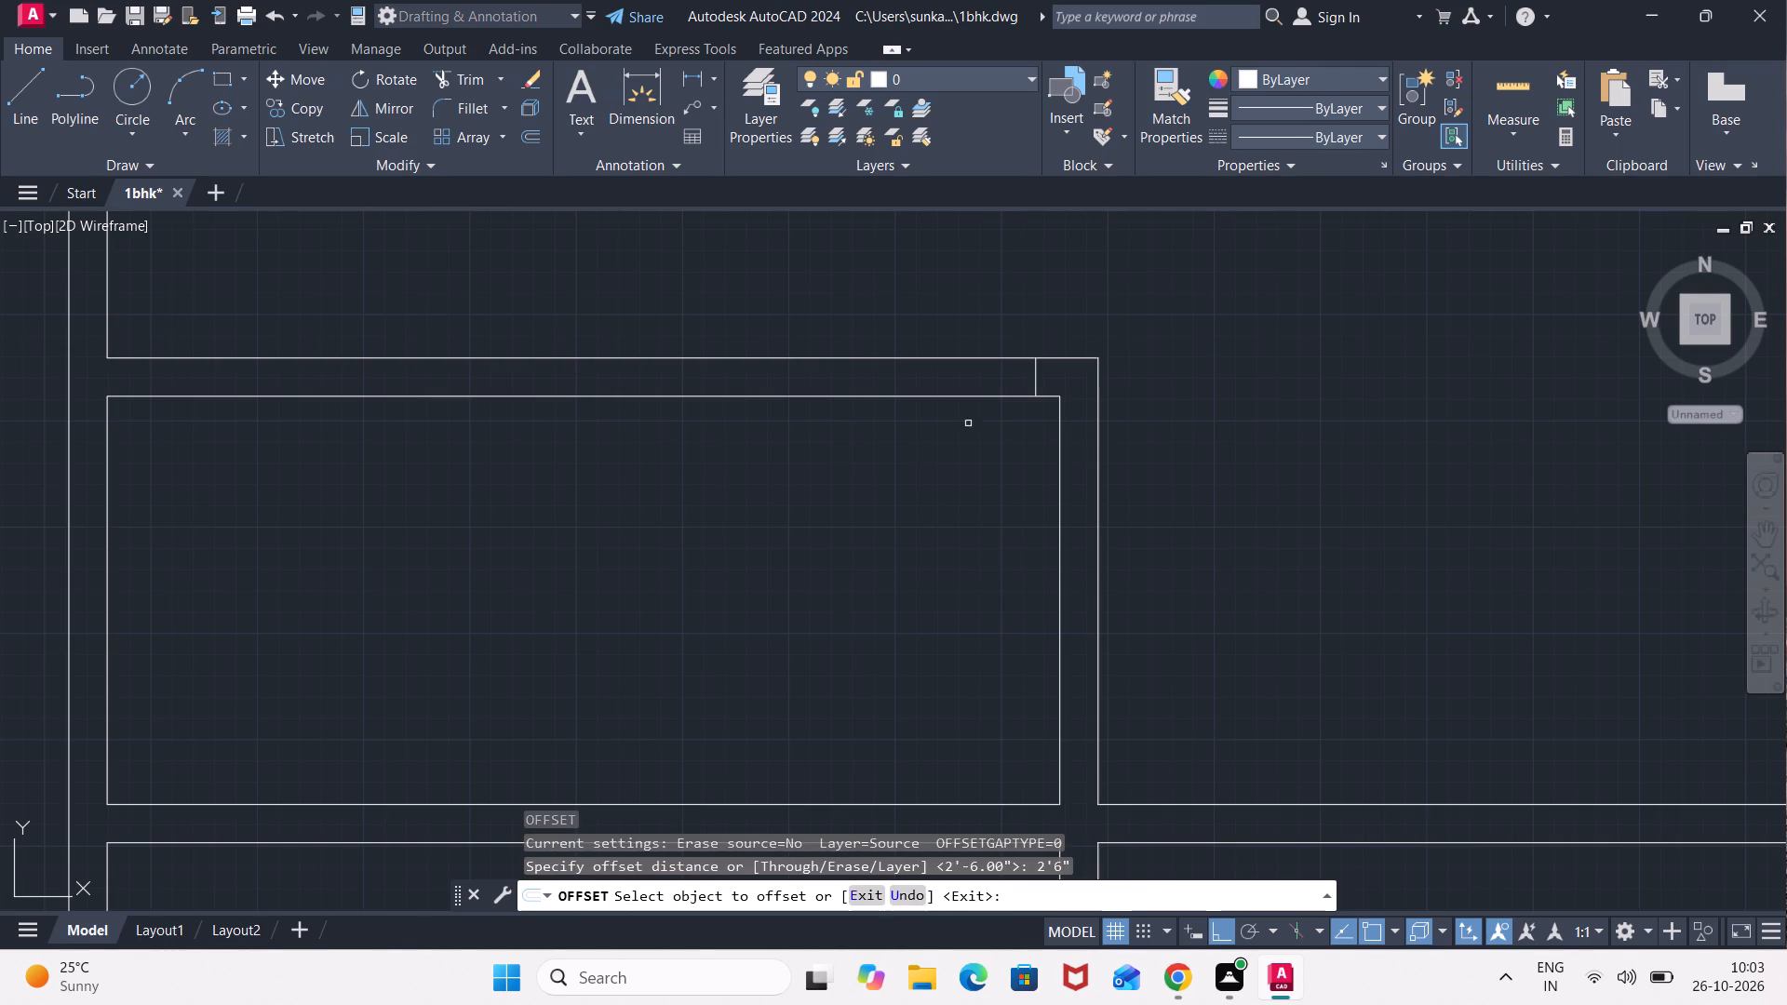
click(1031, 376)
click(1037, 375)
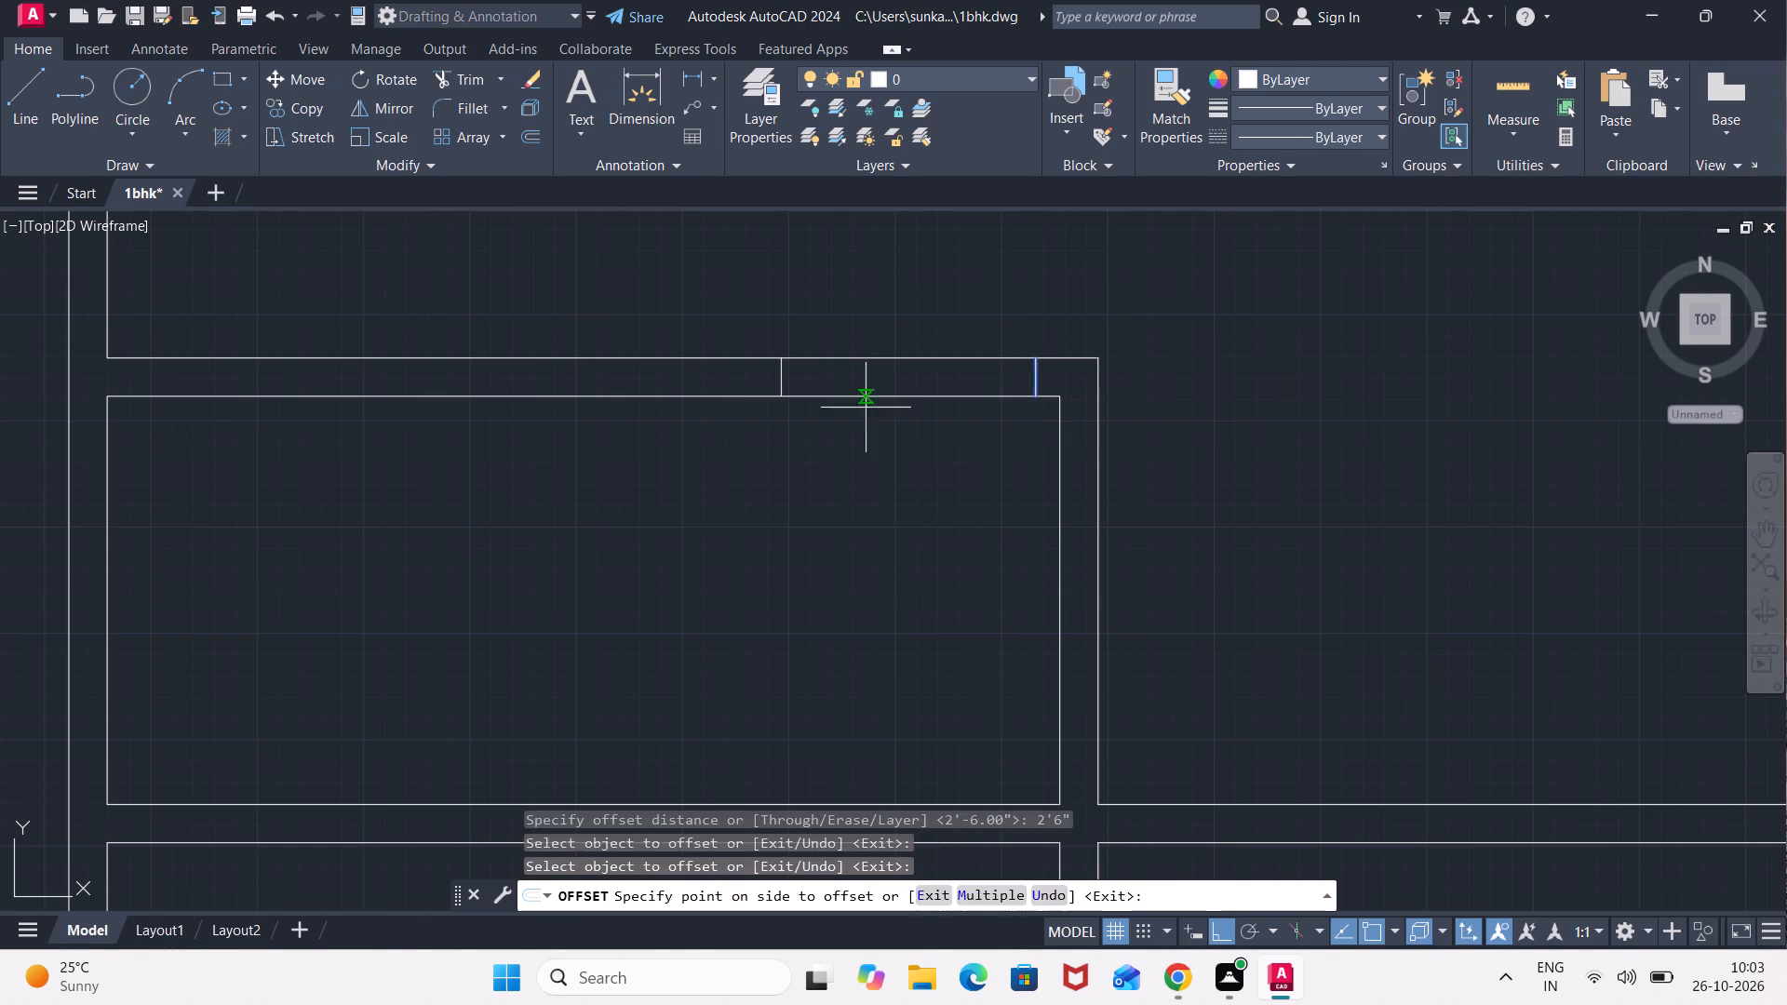
click(732, 449)
scroll(676, 558, down, 5)
scroll(679, 574, up, 2)
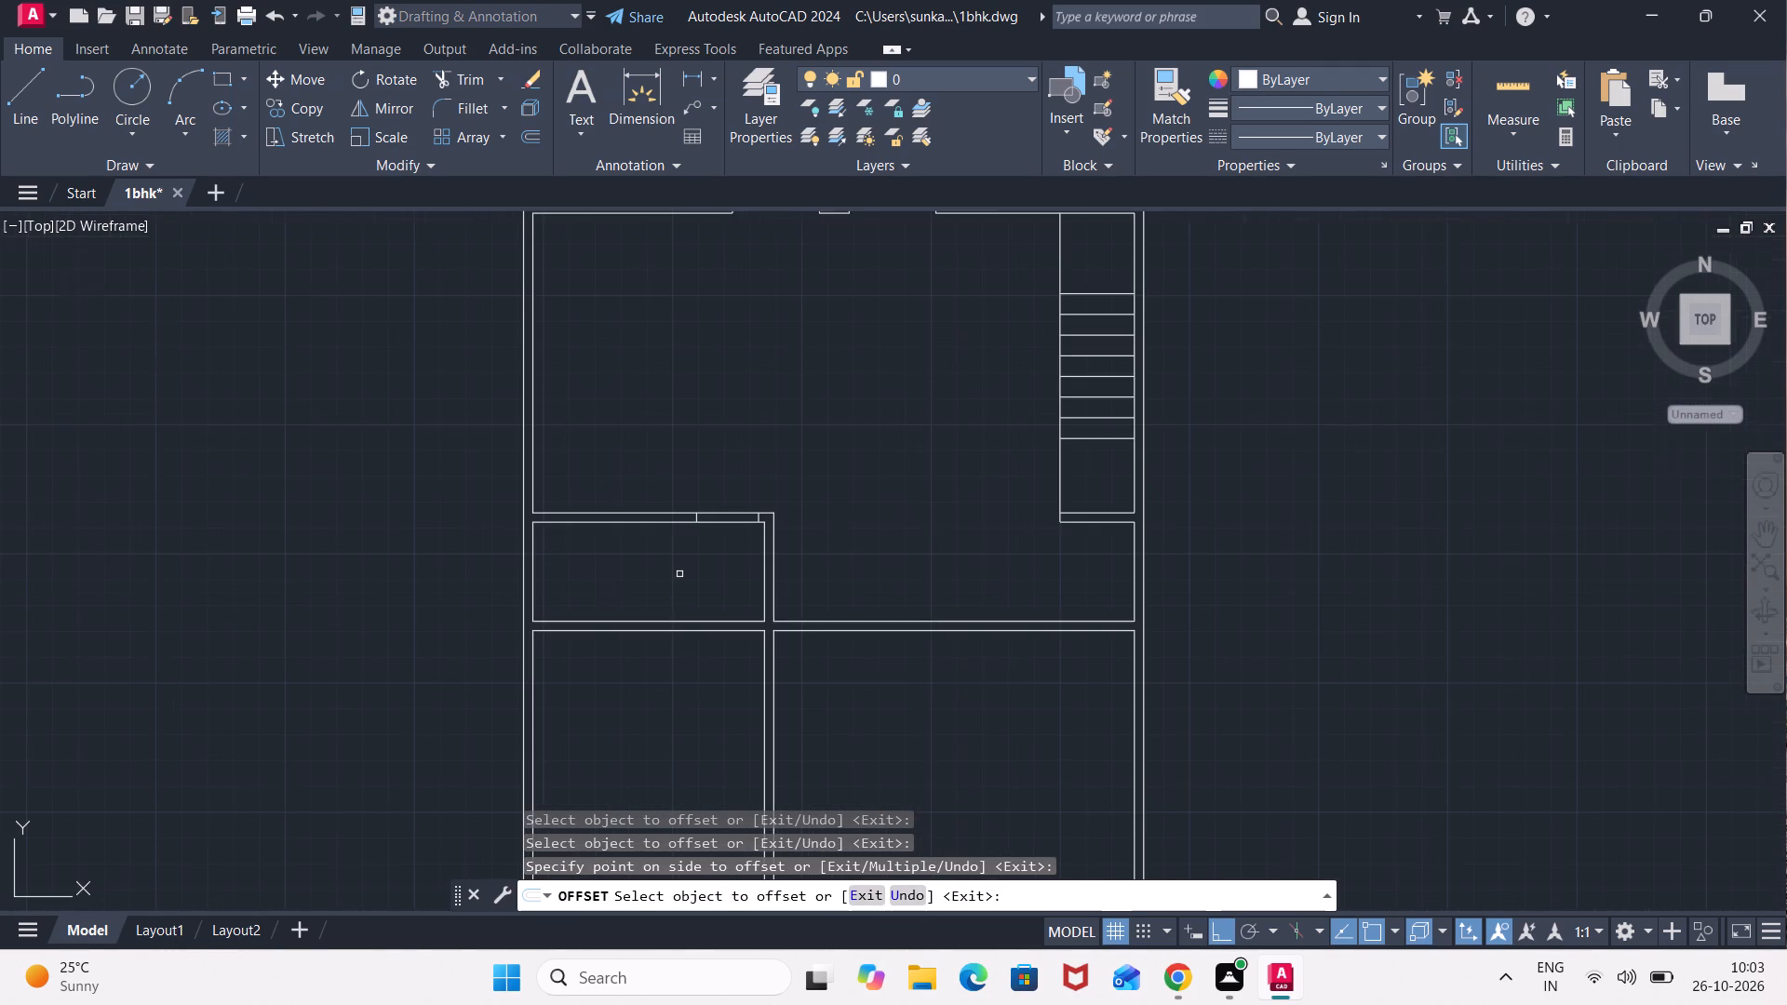
key(Escape)
Trim both lines of the small room's top wall between the two jamb lines to open the doorway.
text(tr)
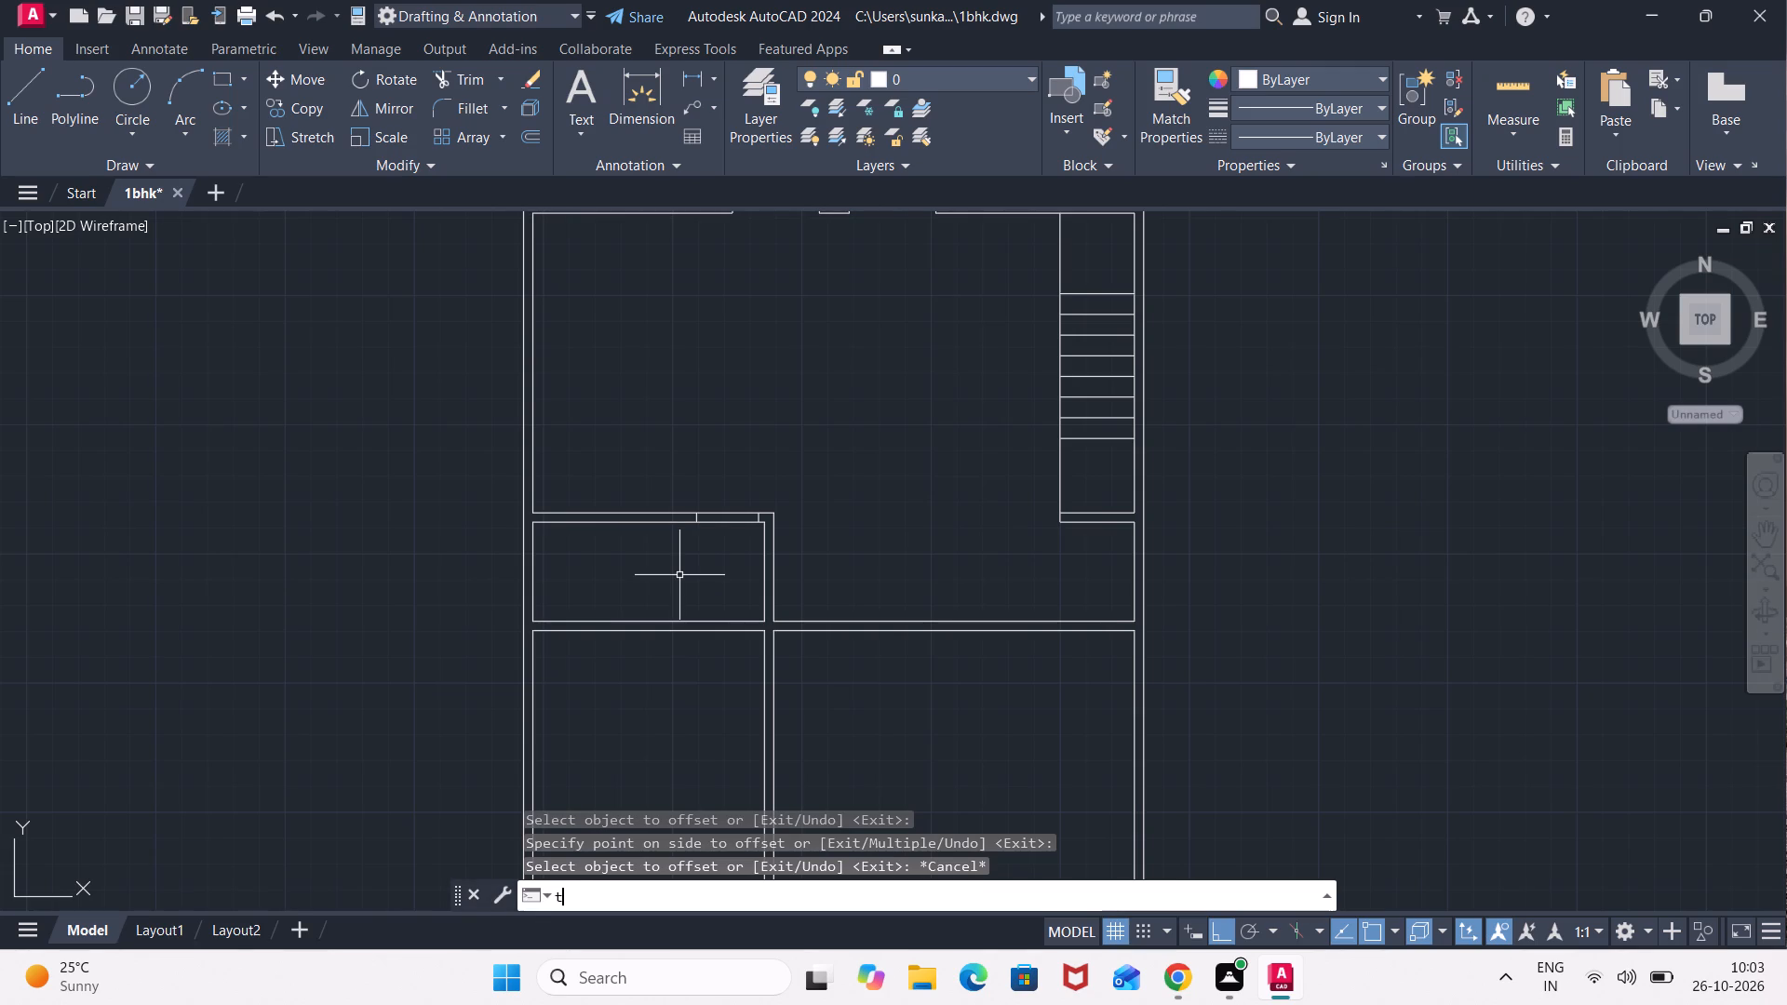
key(Return)
drag(735, 544, 729, 536)
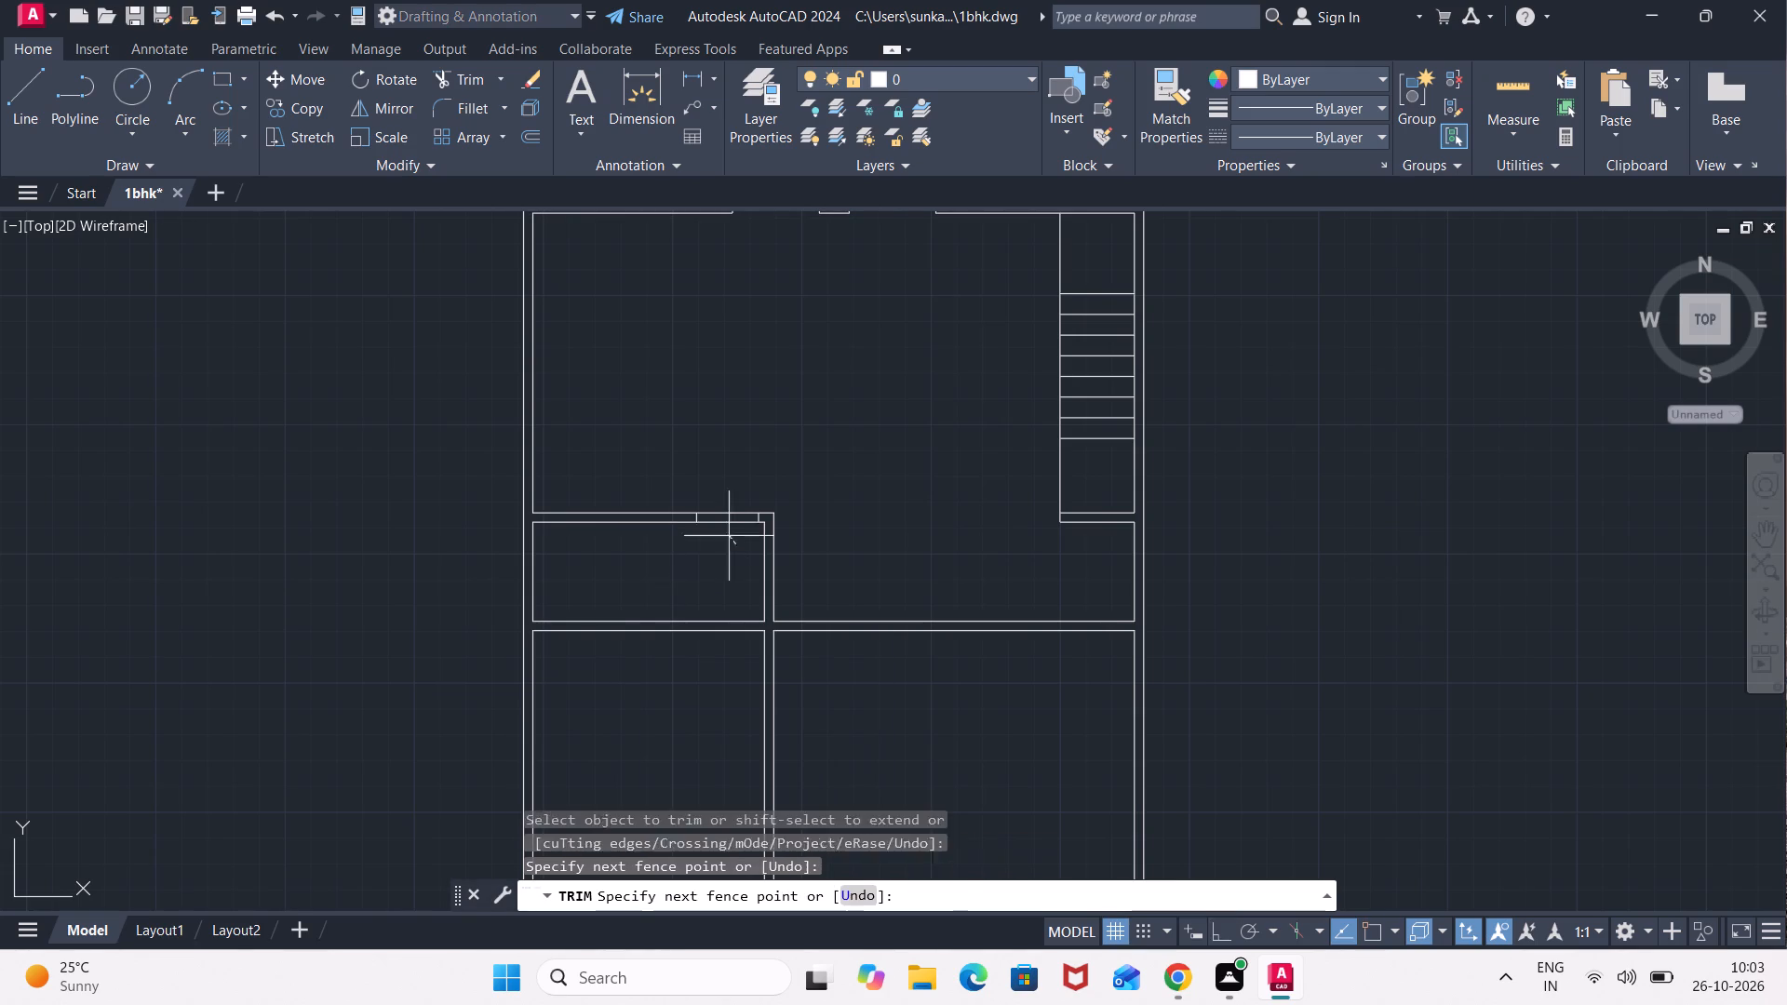
click(717, 486)
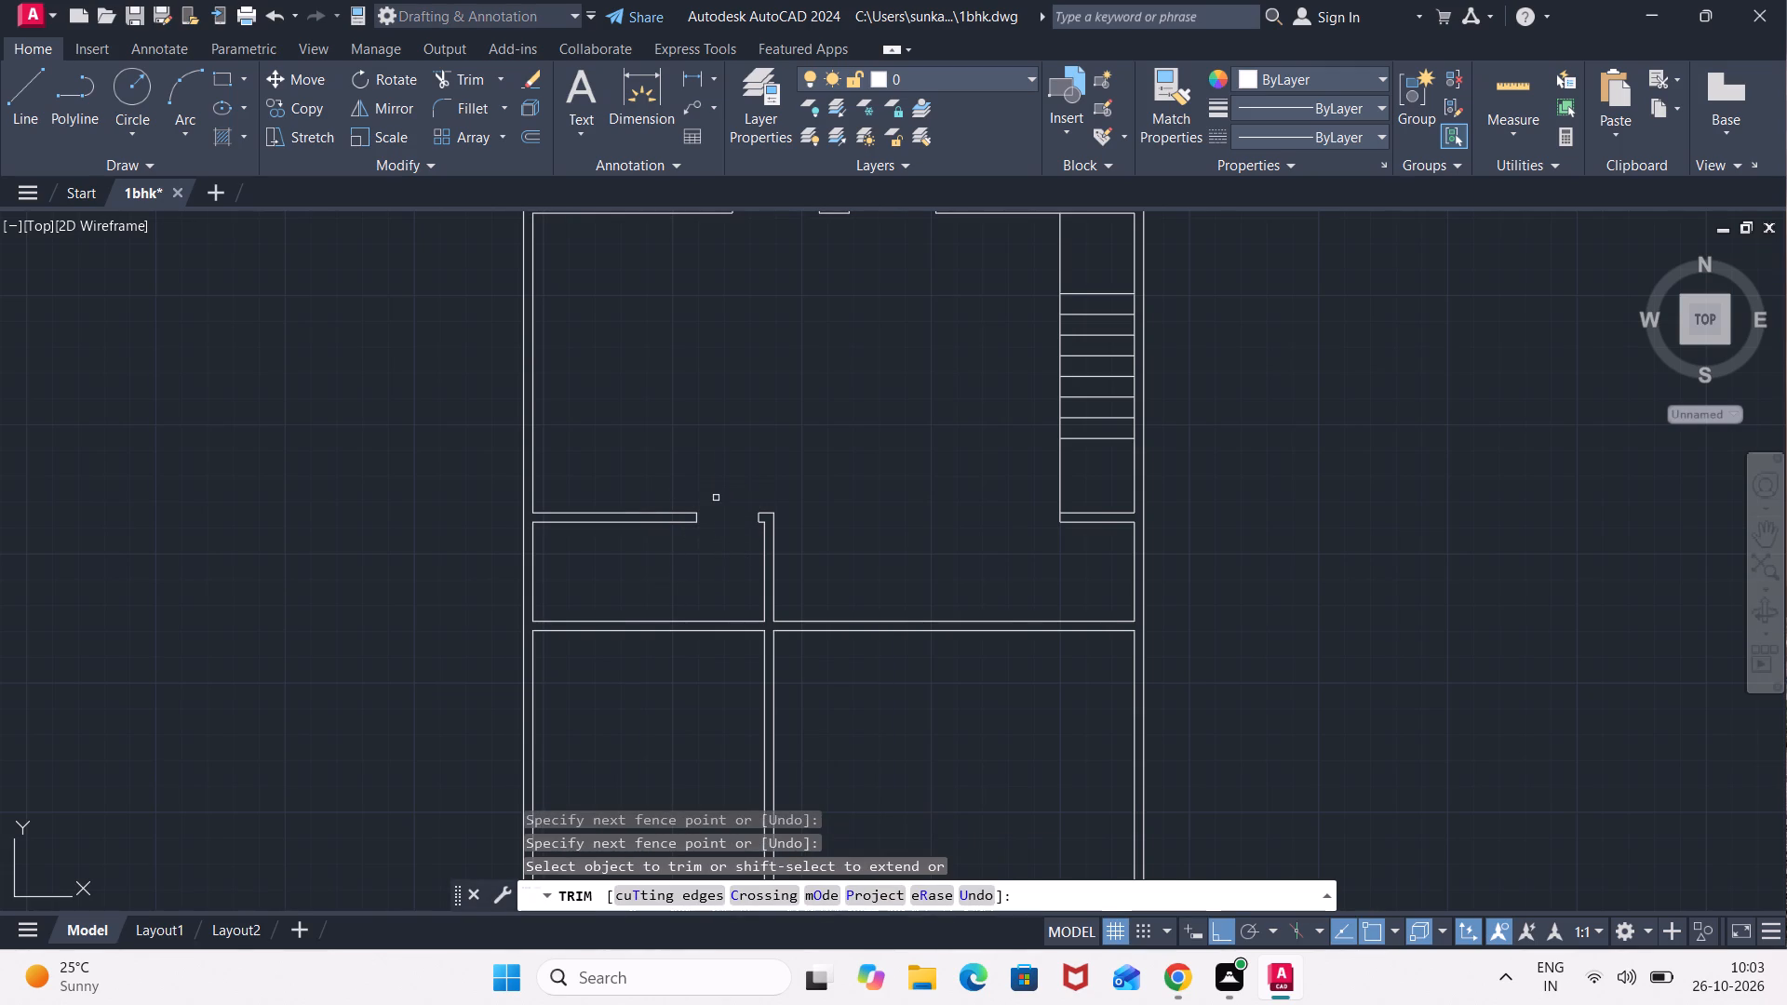
scroll(747, 419, down, 1)
middle_drag(772, 401, 751, 515)
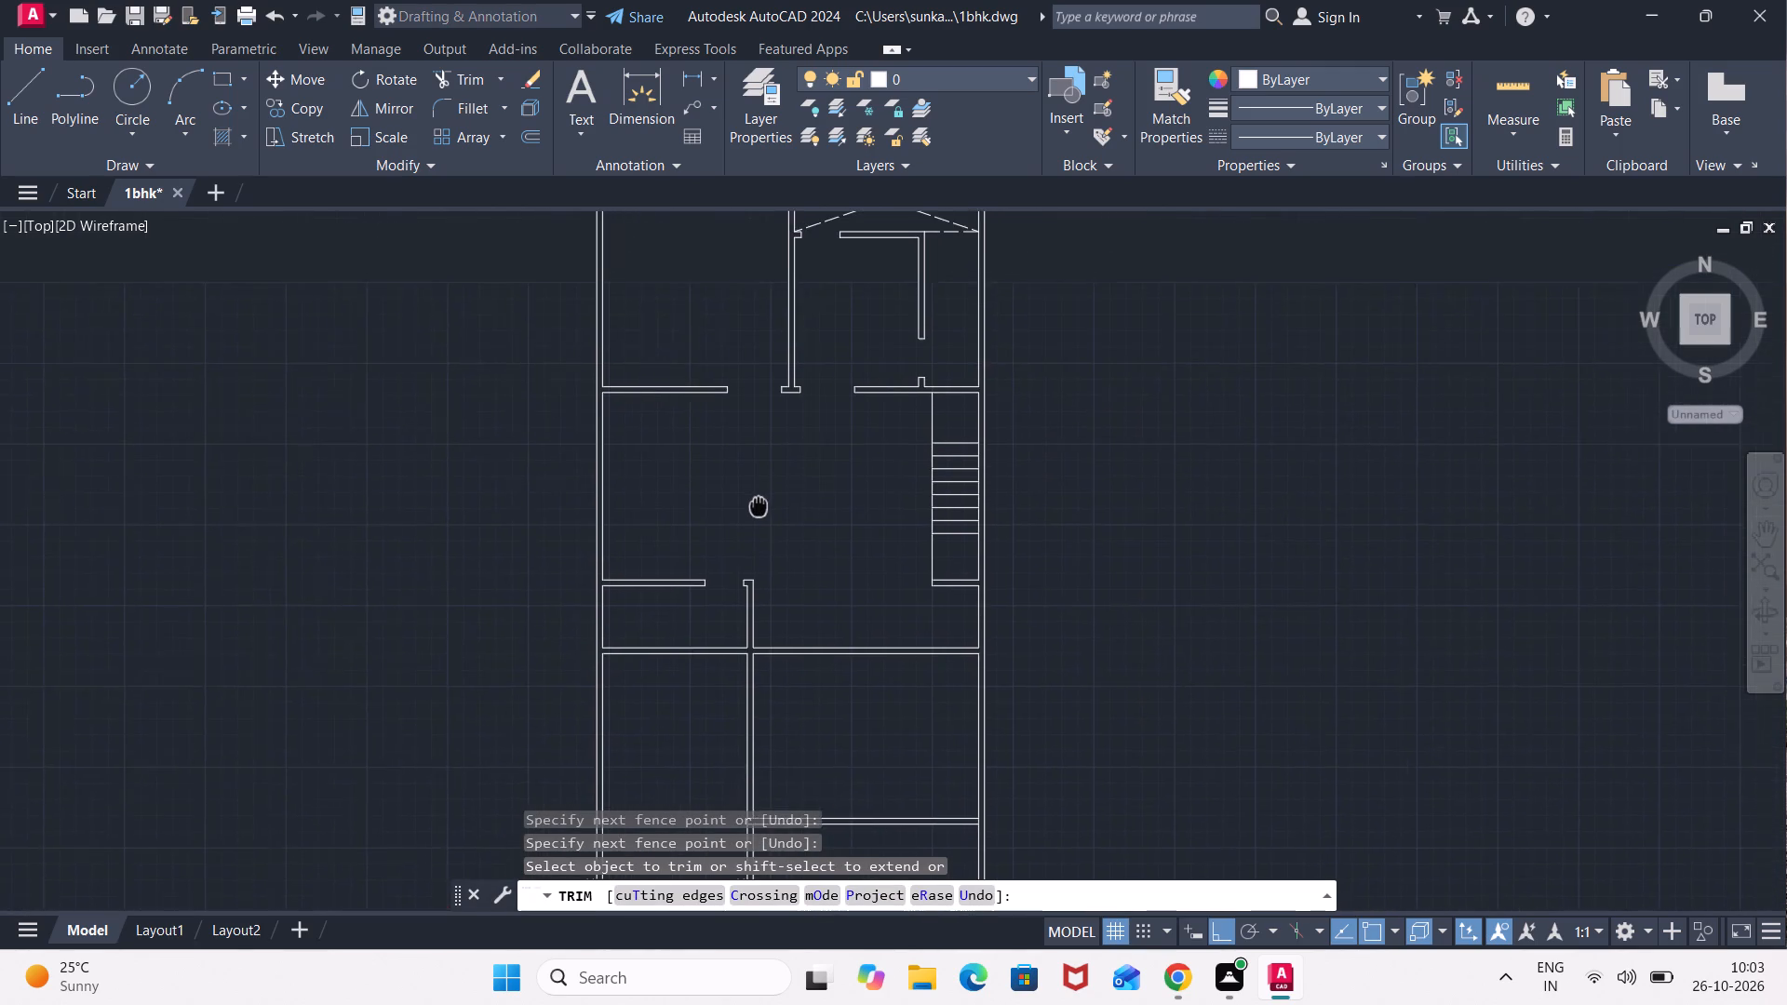
middle_drag(751, 515, 660, 455)
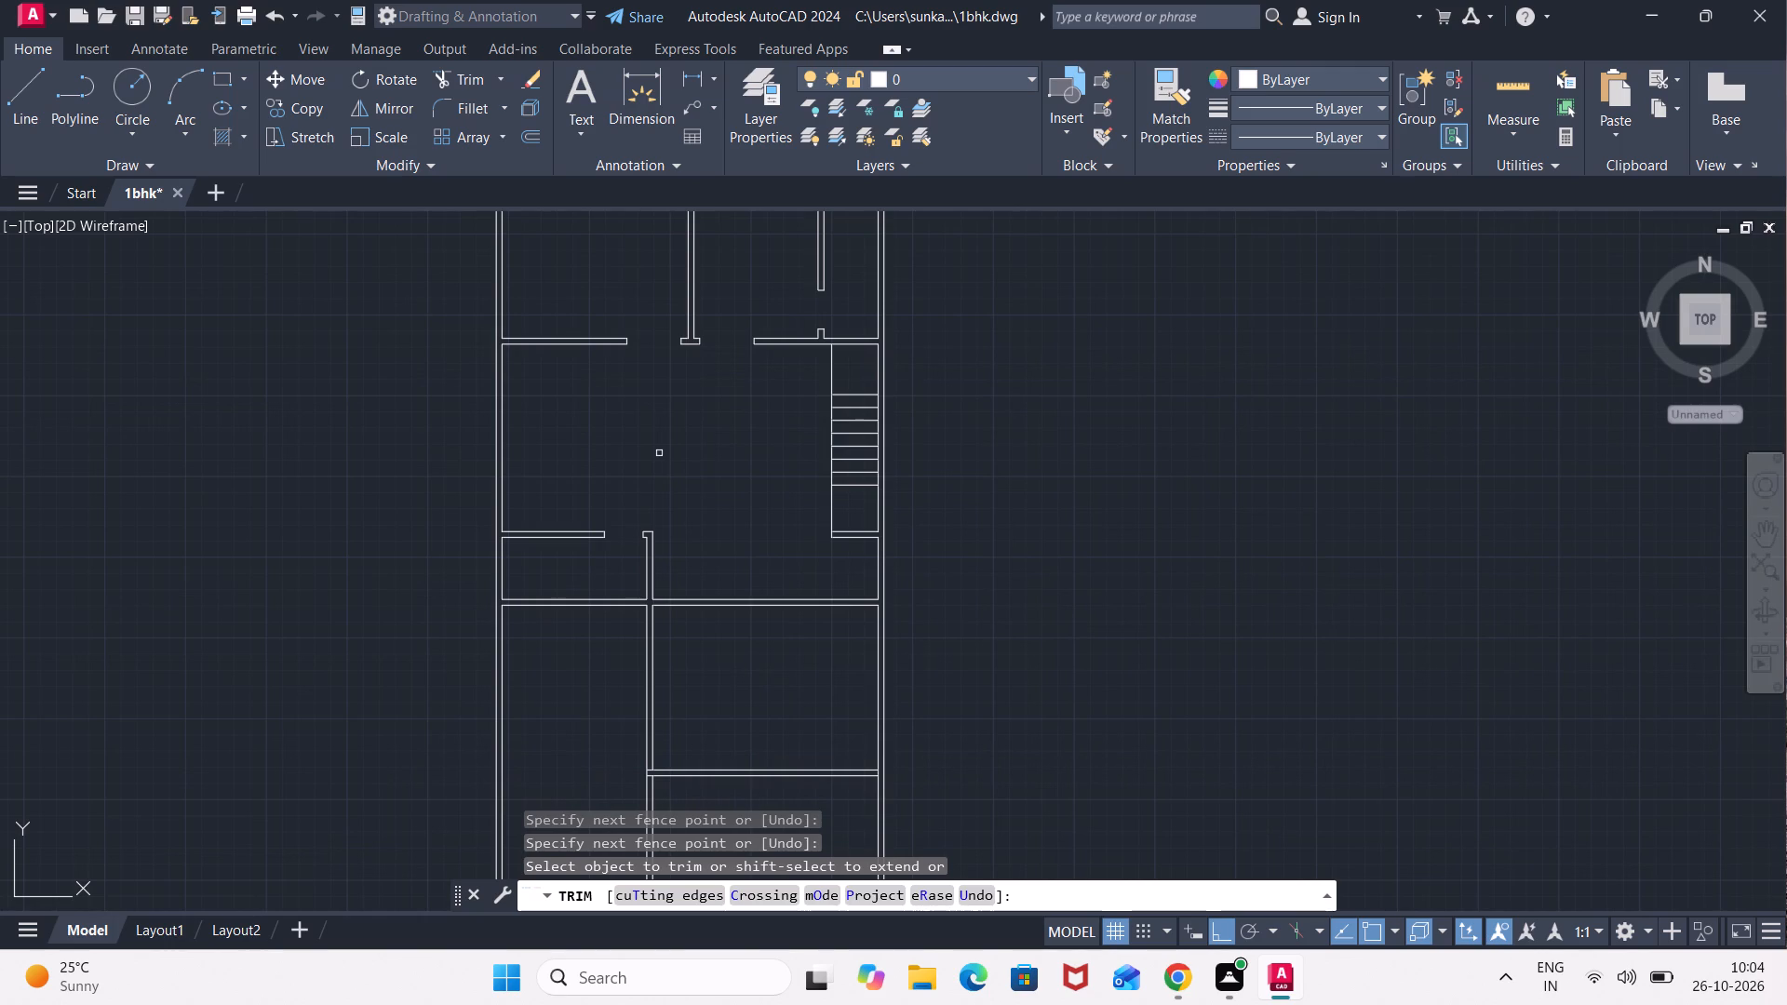
key(Escape)
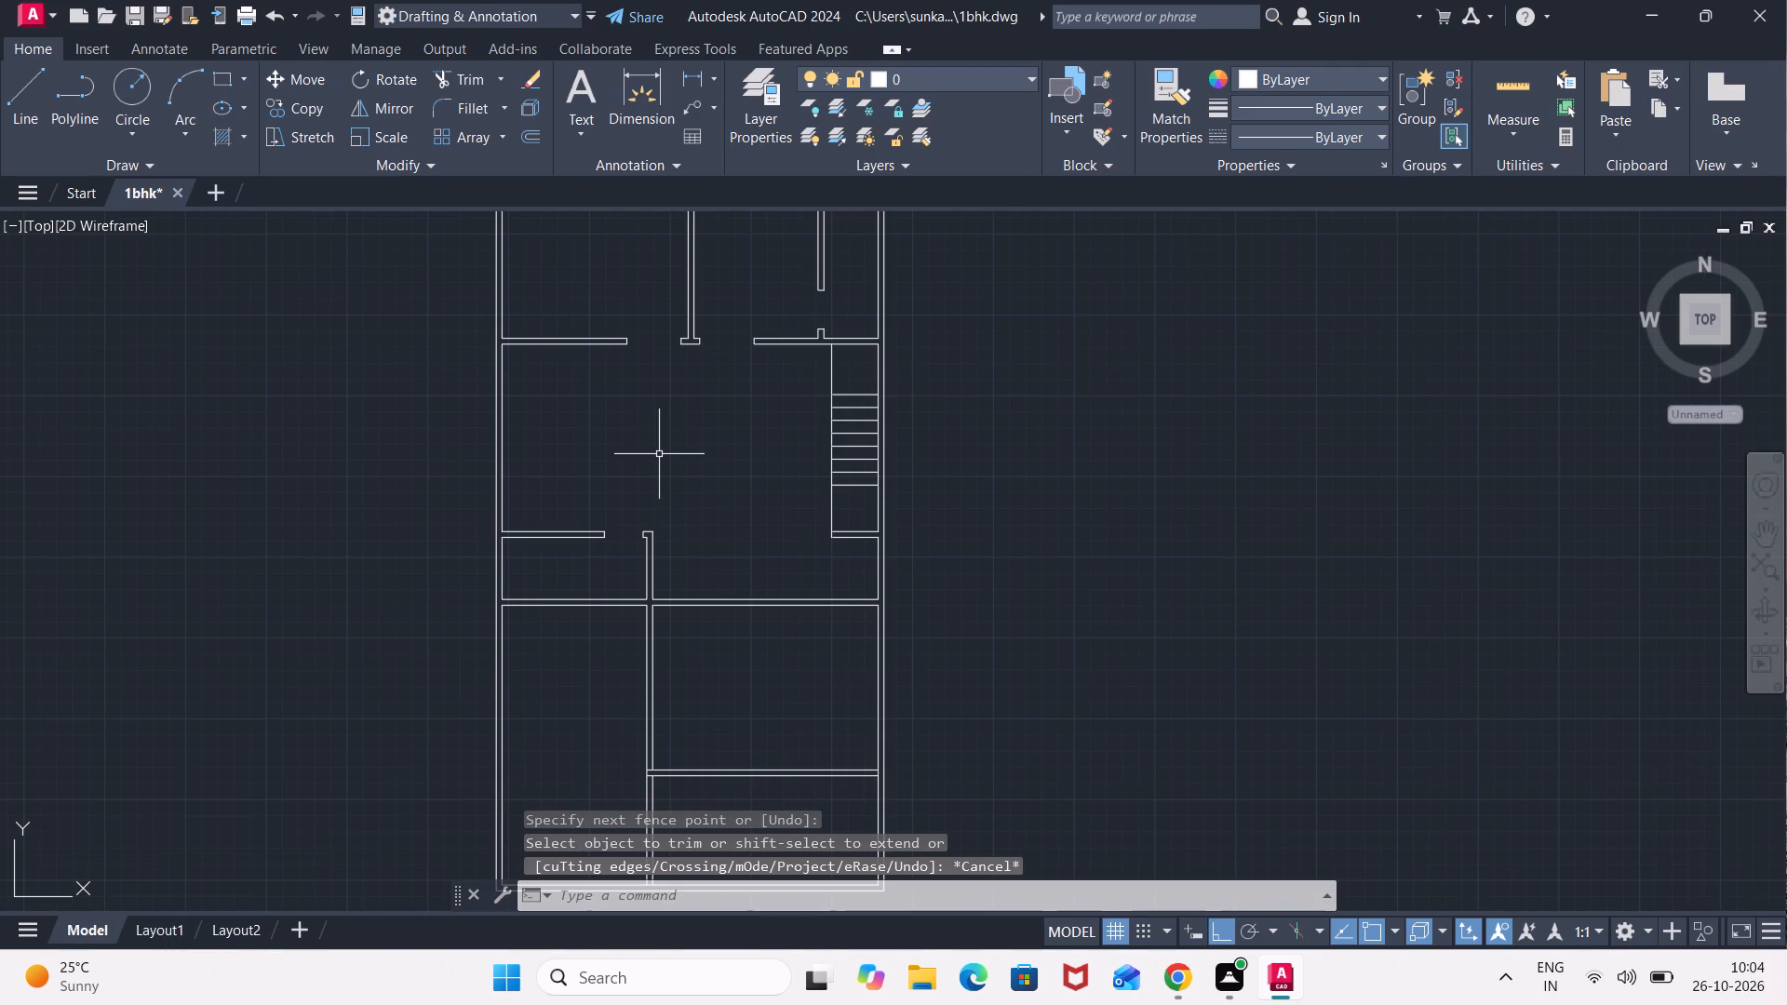
Draw a jamb line across the vertical wall between the lower rooms, just above its junction with the lowest interior horizontal wall.
scroll(678, 689, down, 1)
middle_drag(679, 695, 660, 556)
scroll(661, 560, up, 1)
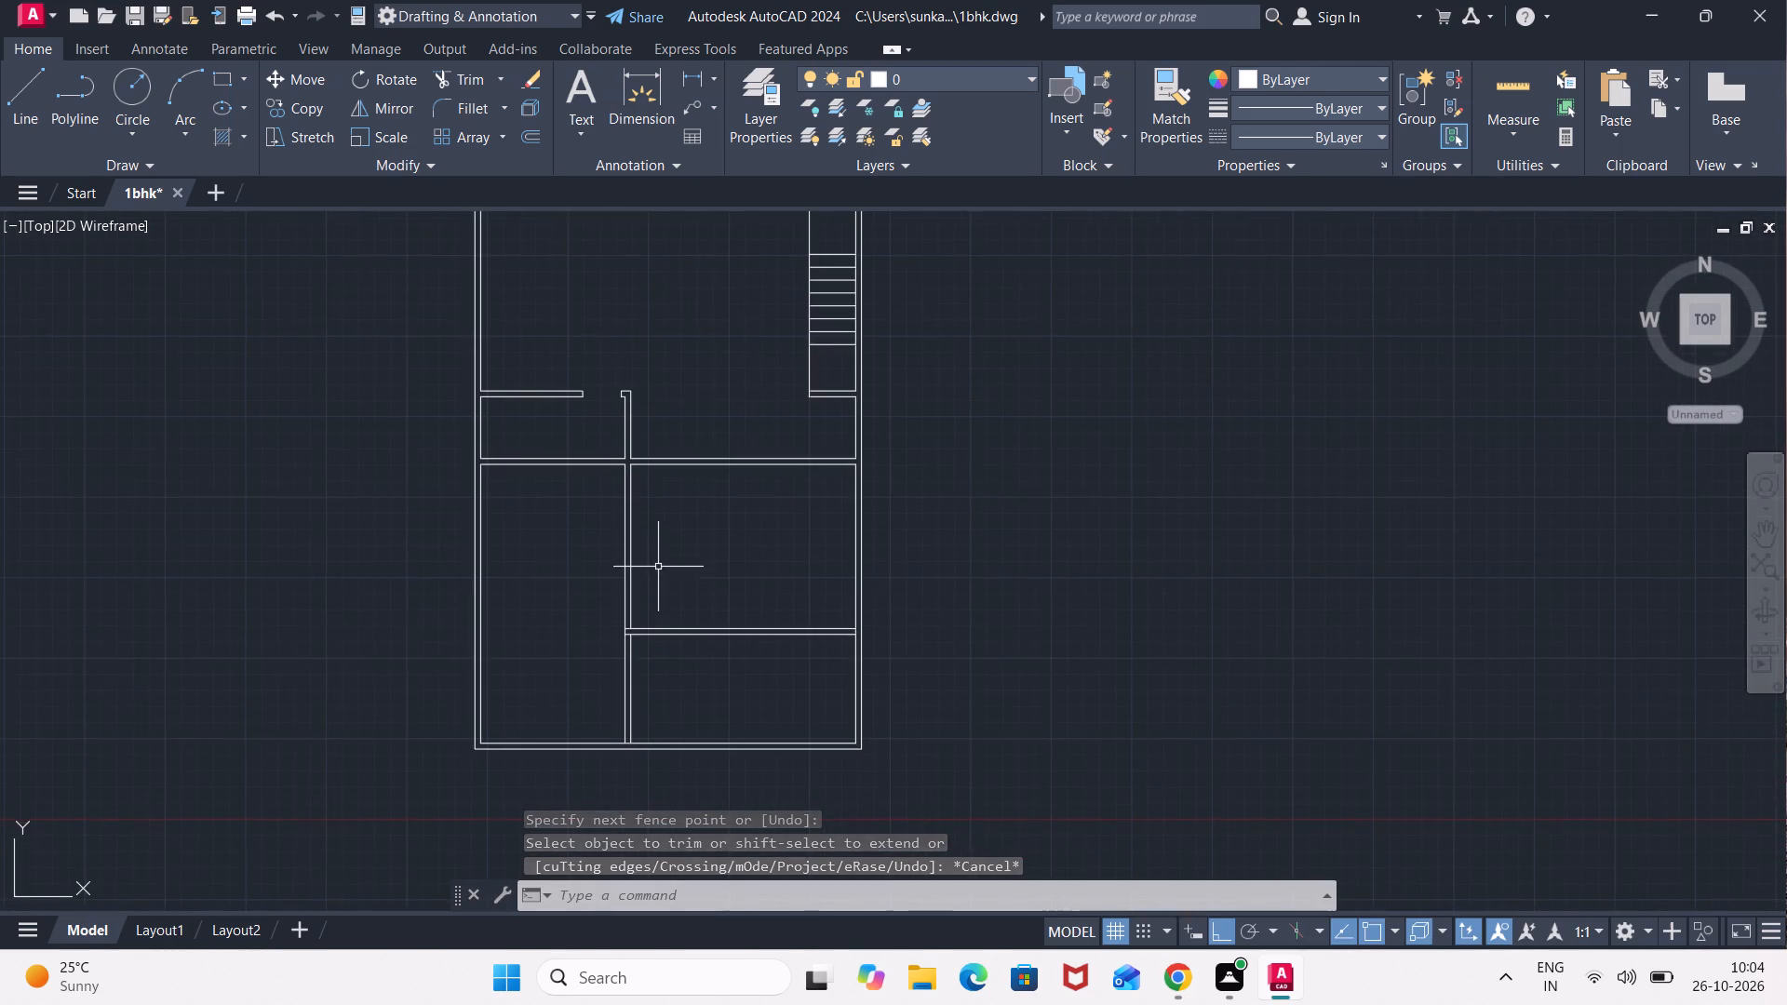
scroll(658, 569, up, 2)
middle_drag(620, 663, 620, 563)
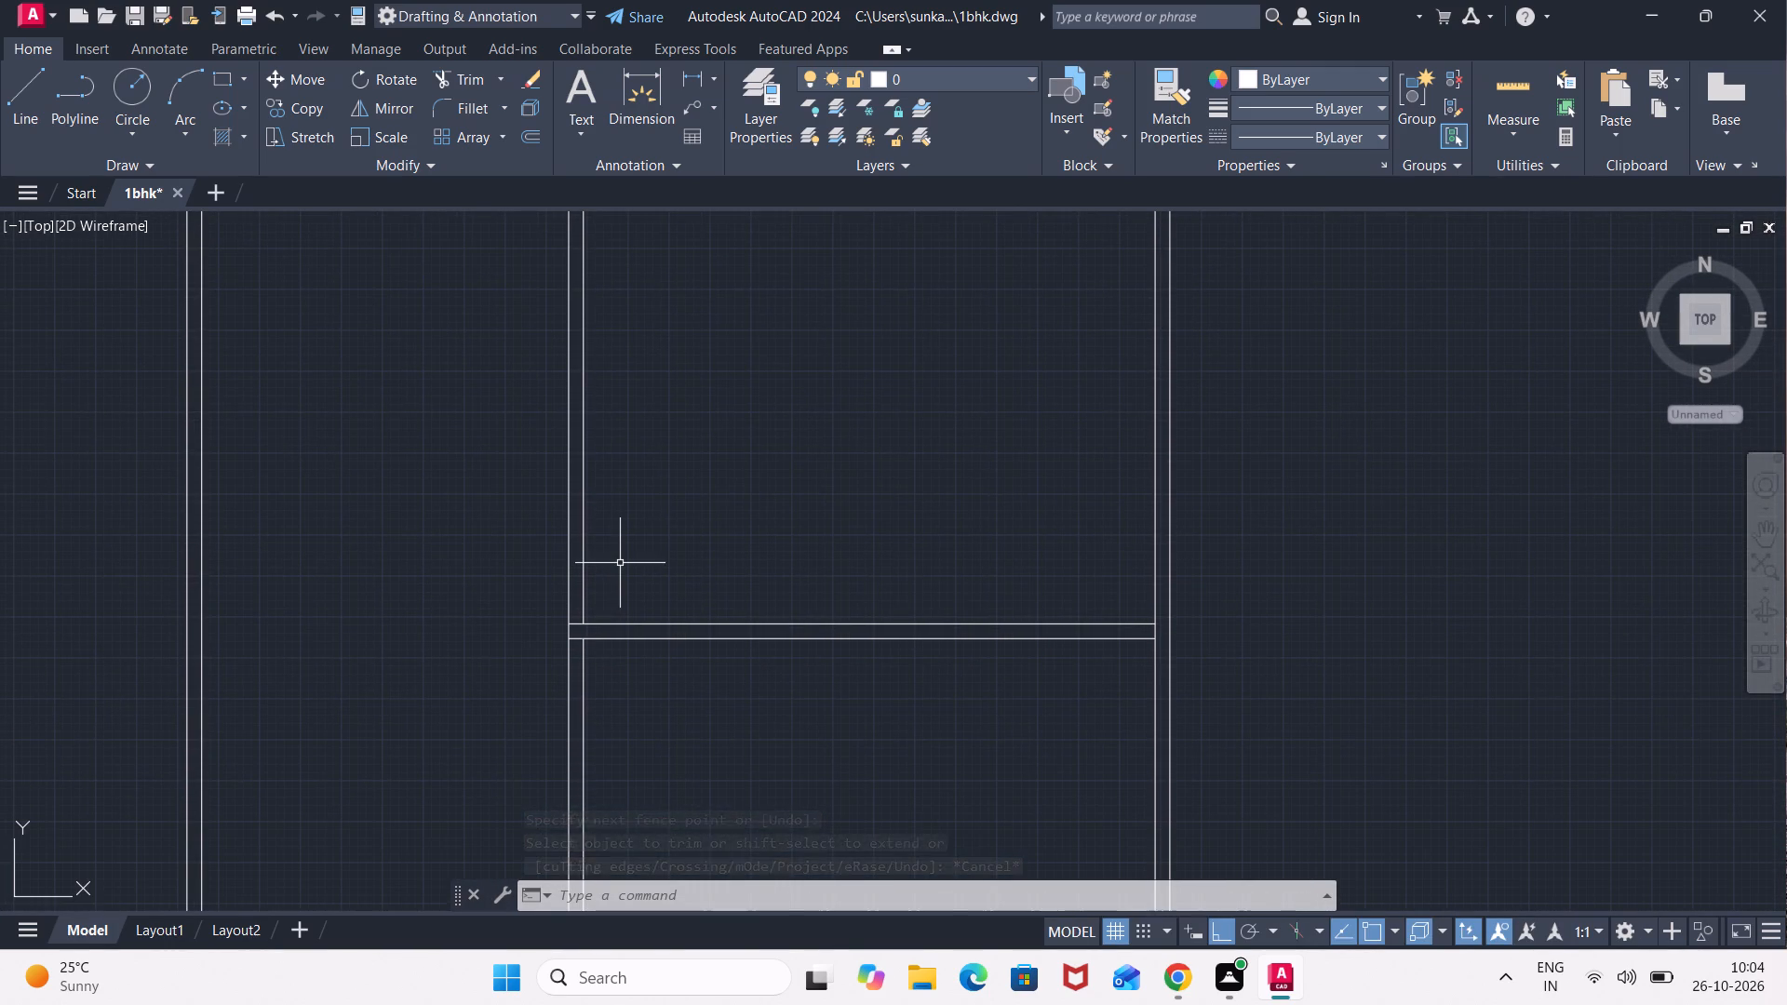
key(l)
key(Return)
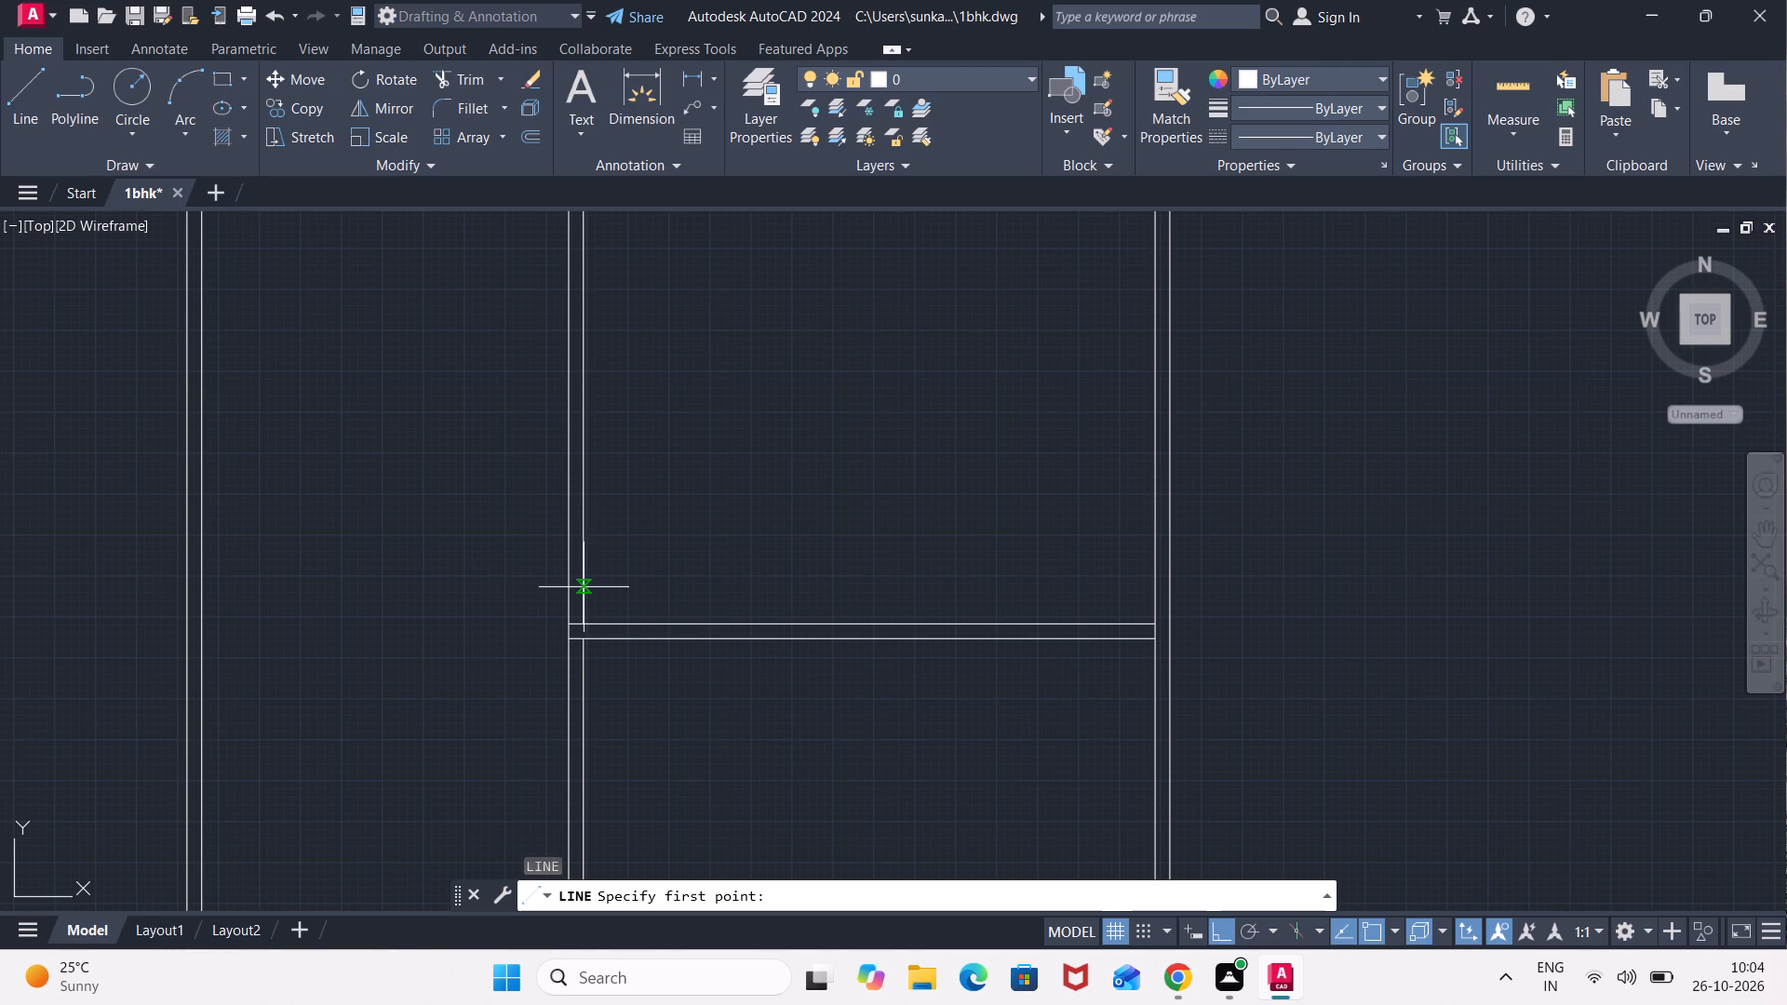
scroll(584, 586, up, 1)
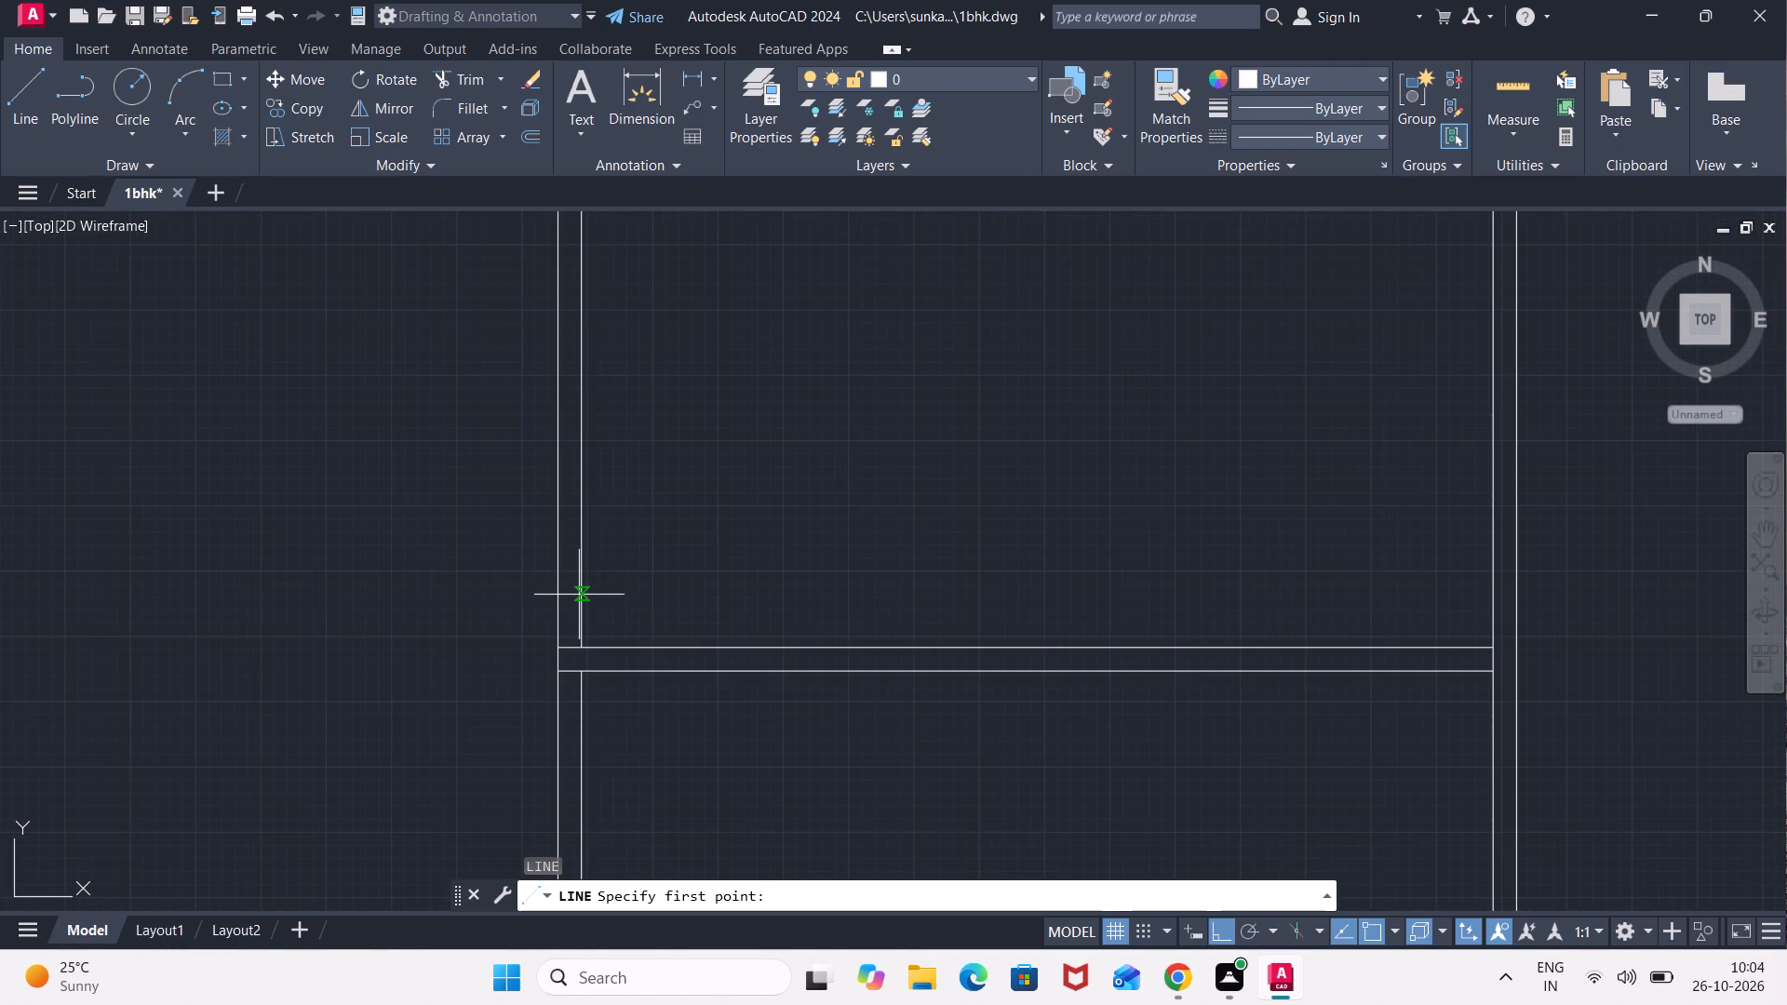
click(579, 590)
click(565, 592)
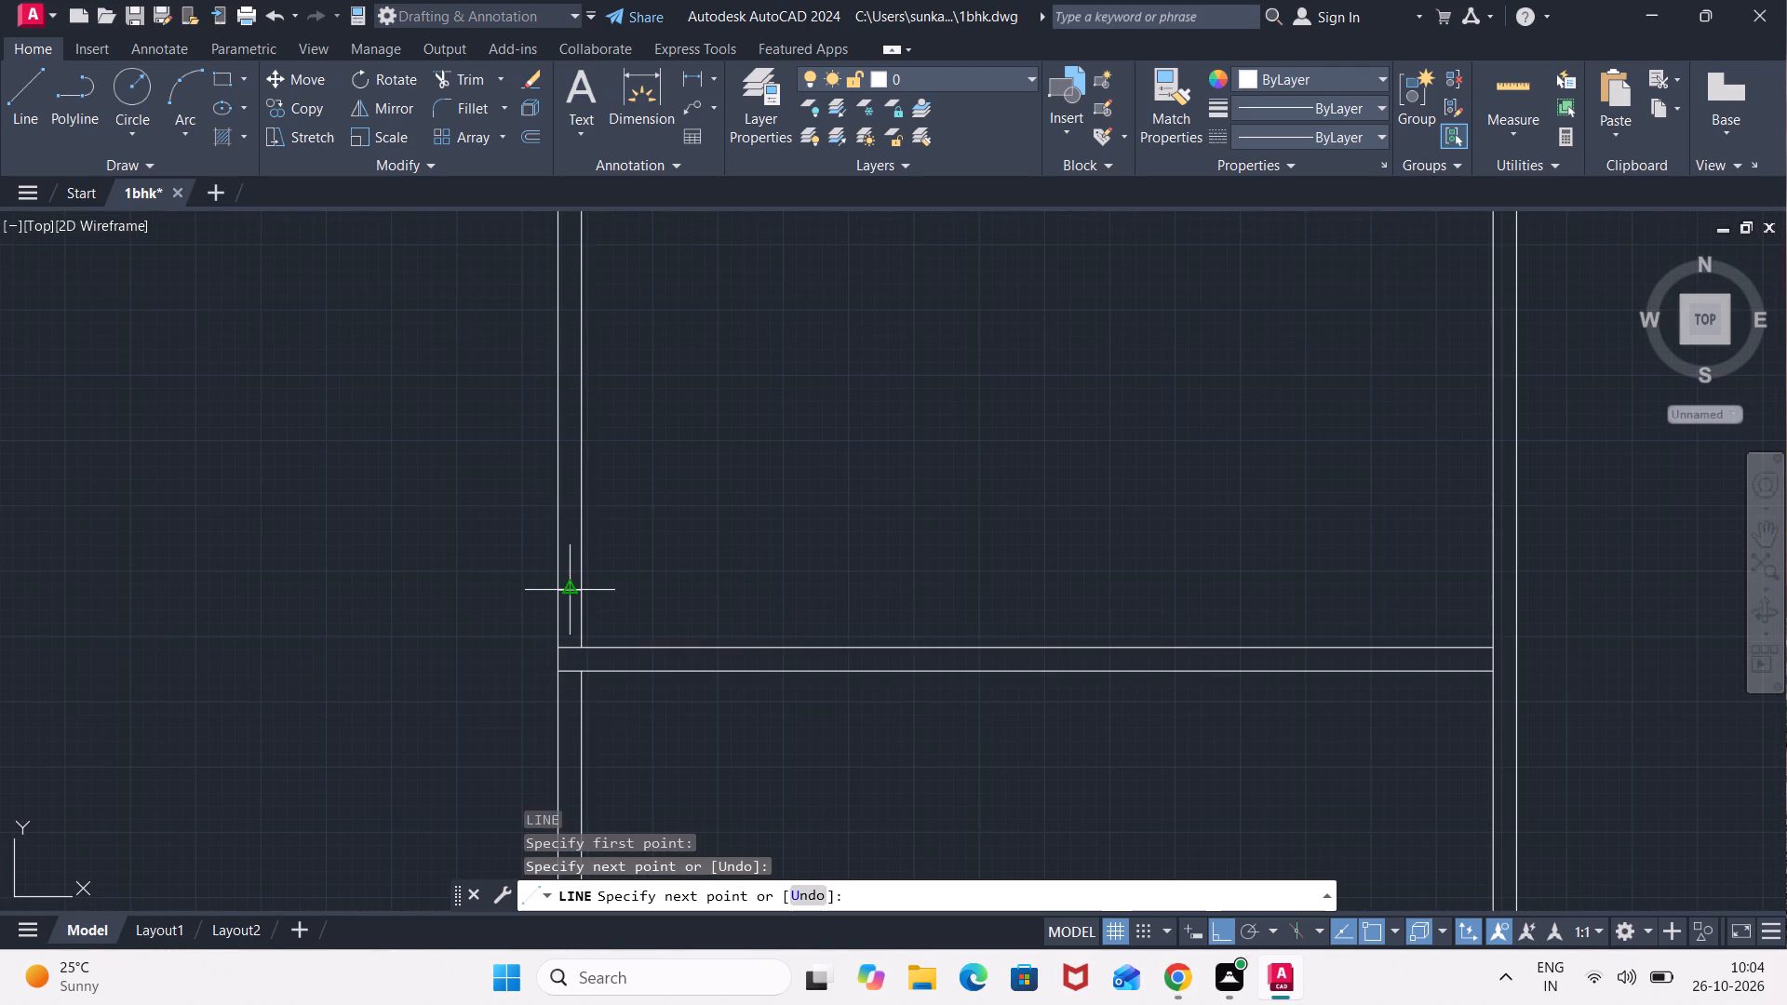
key(Escape)
Offset this jamb line 3' up the vertical wall to mark the door width.
key(o)
key(Return)
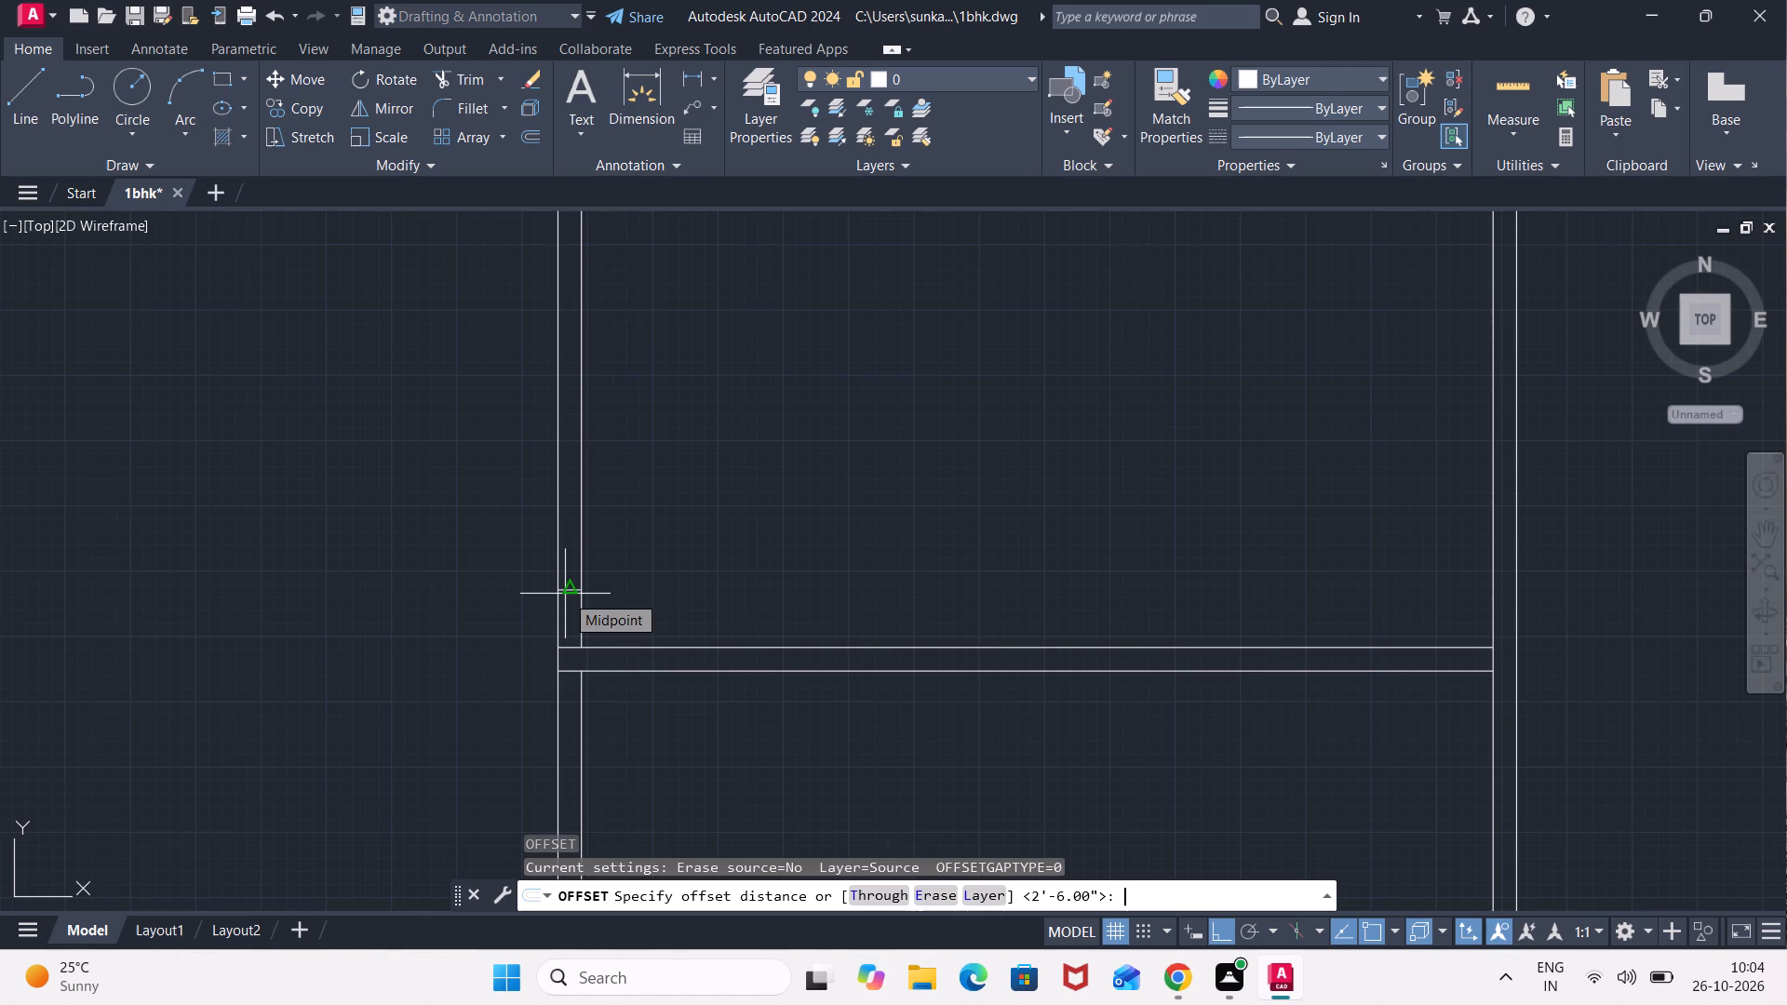
text(3')
key(Return)
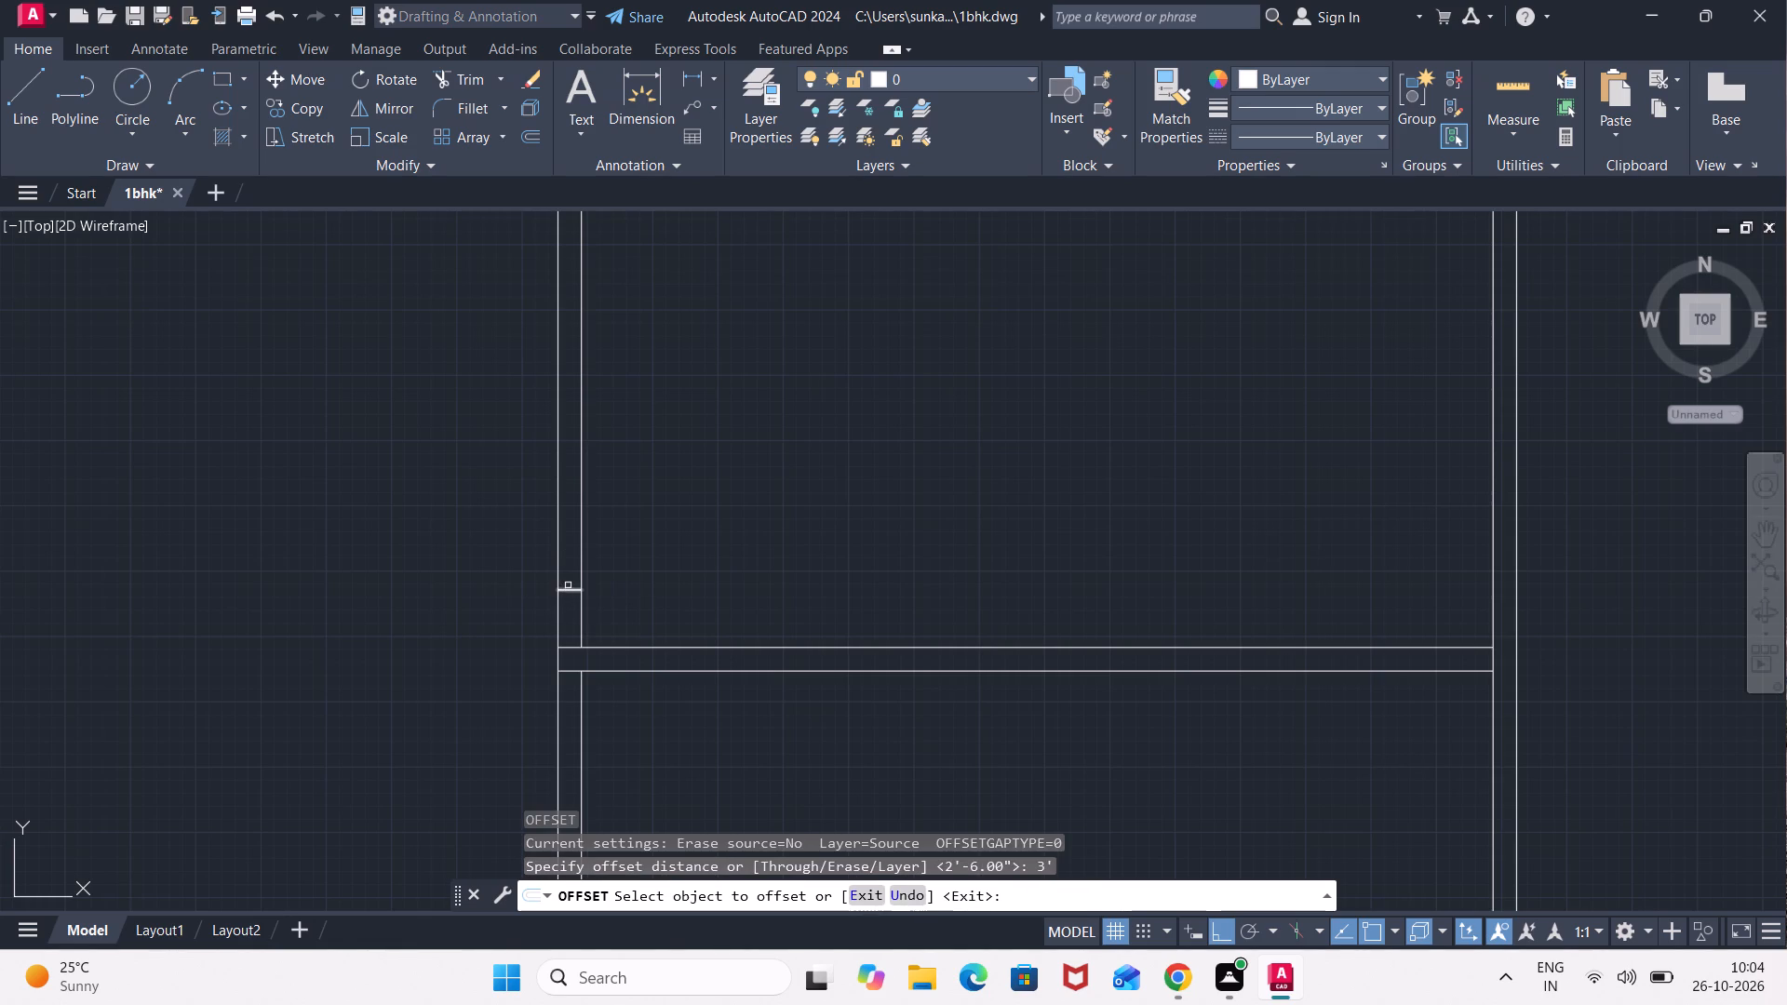
click(573, 588)
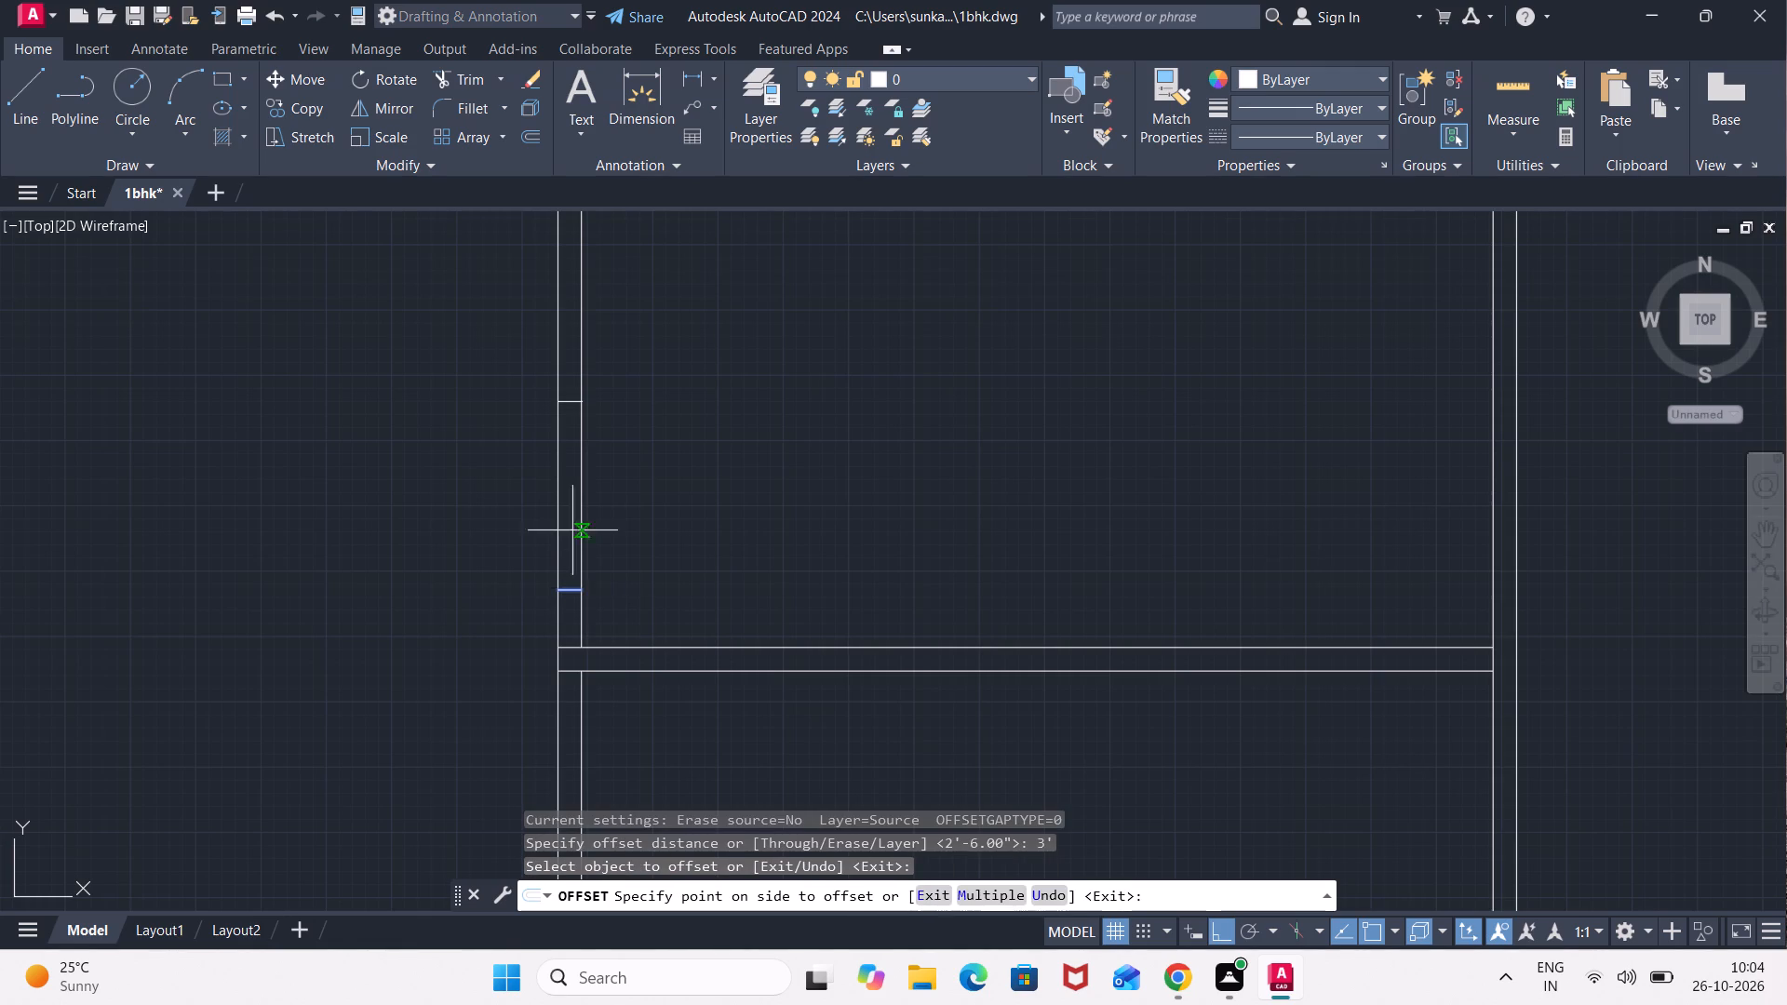
click(570, 513)
scroll(620, 524, down, 2)
scroll(720, 504, down, 1)
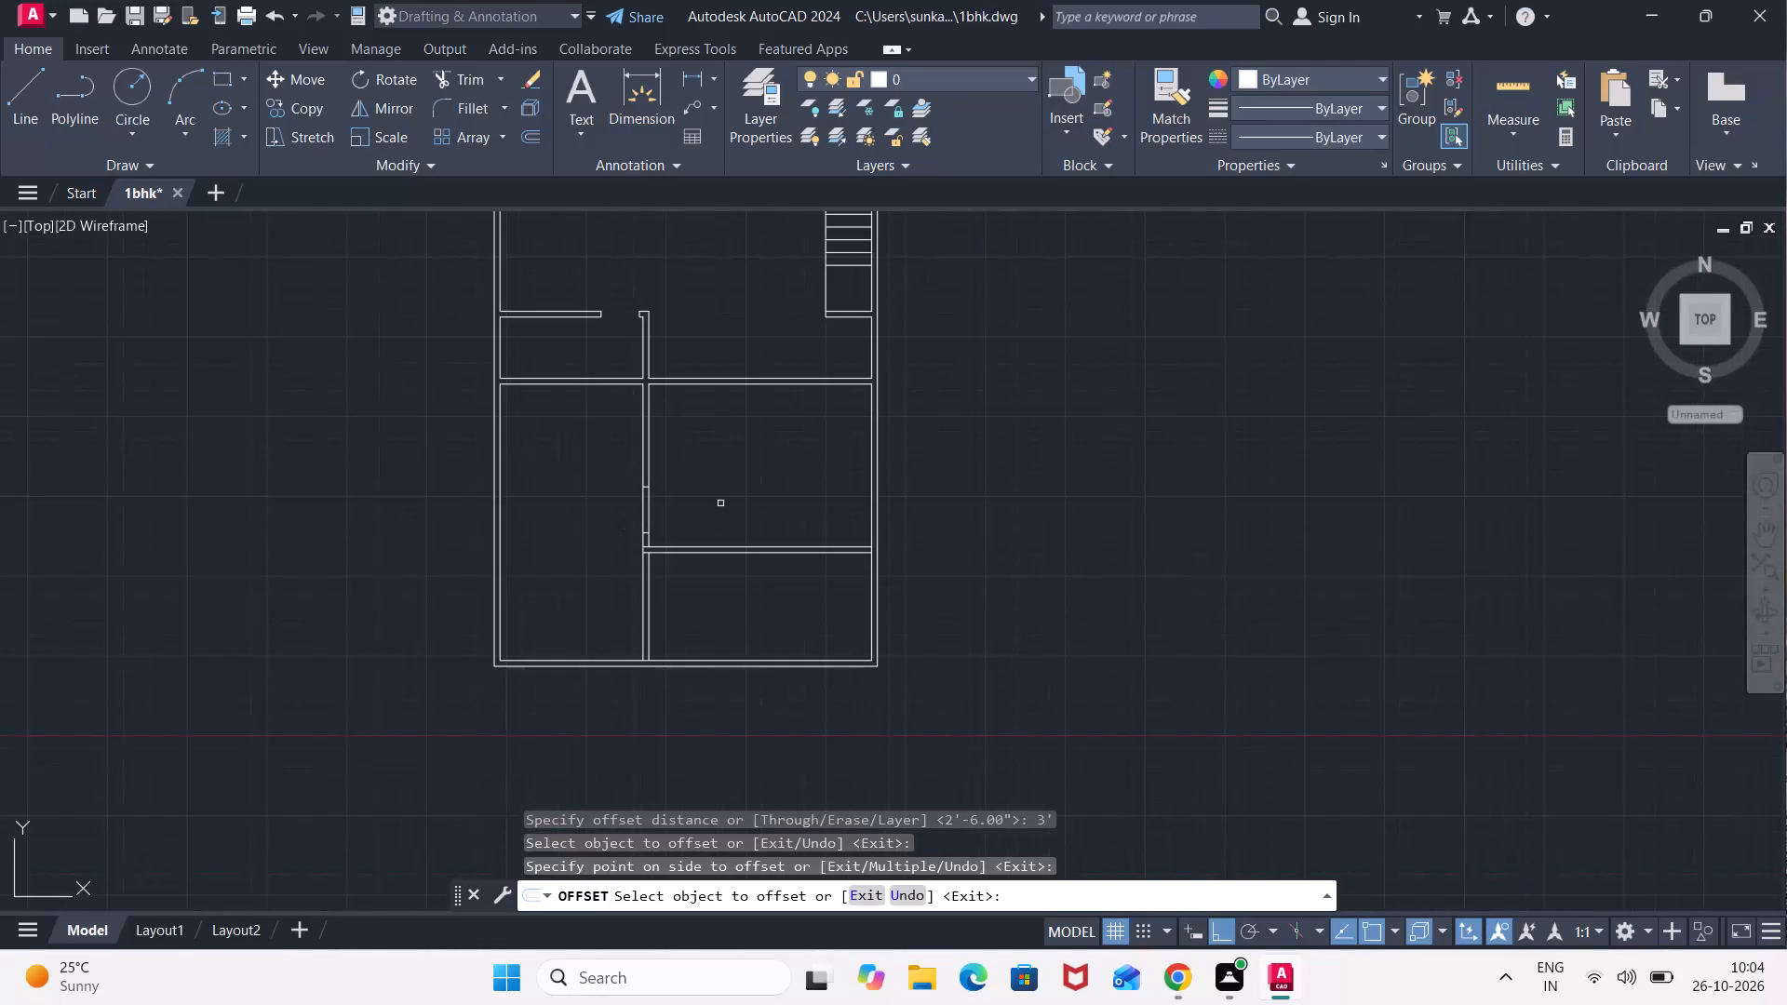
middle_drag(720, 502, 721, 557)
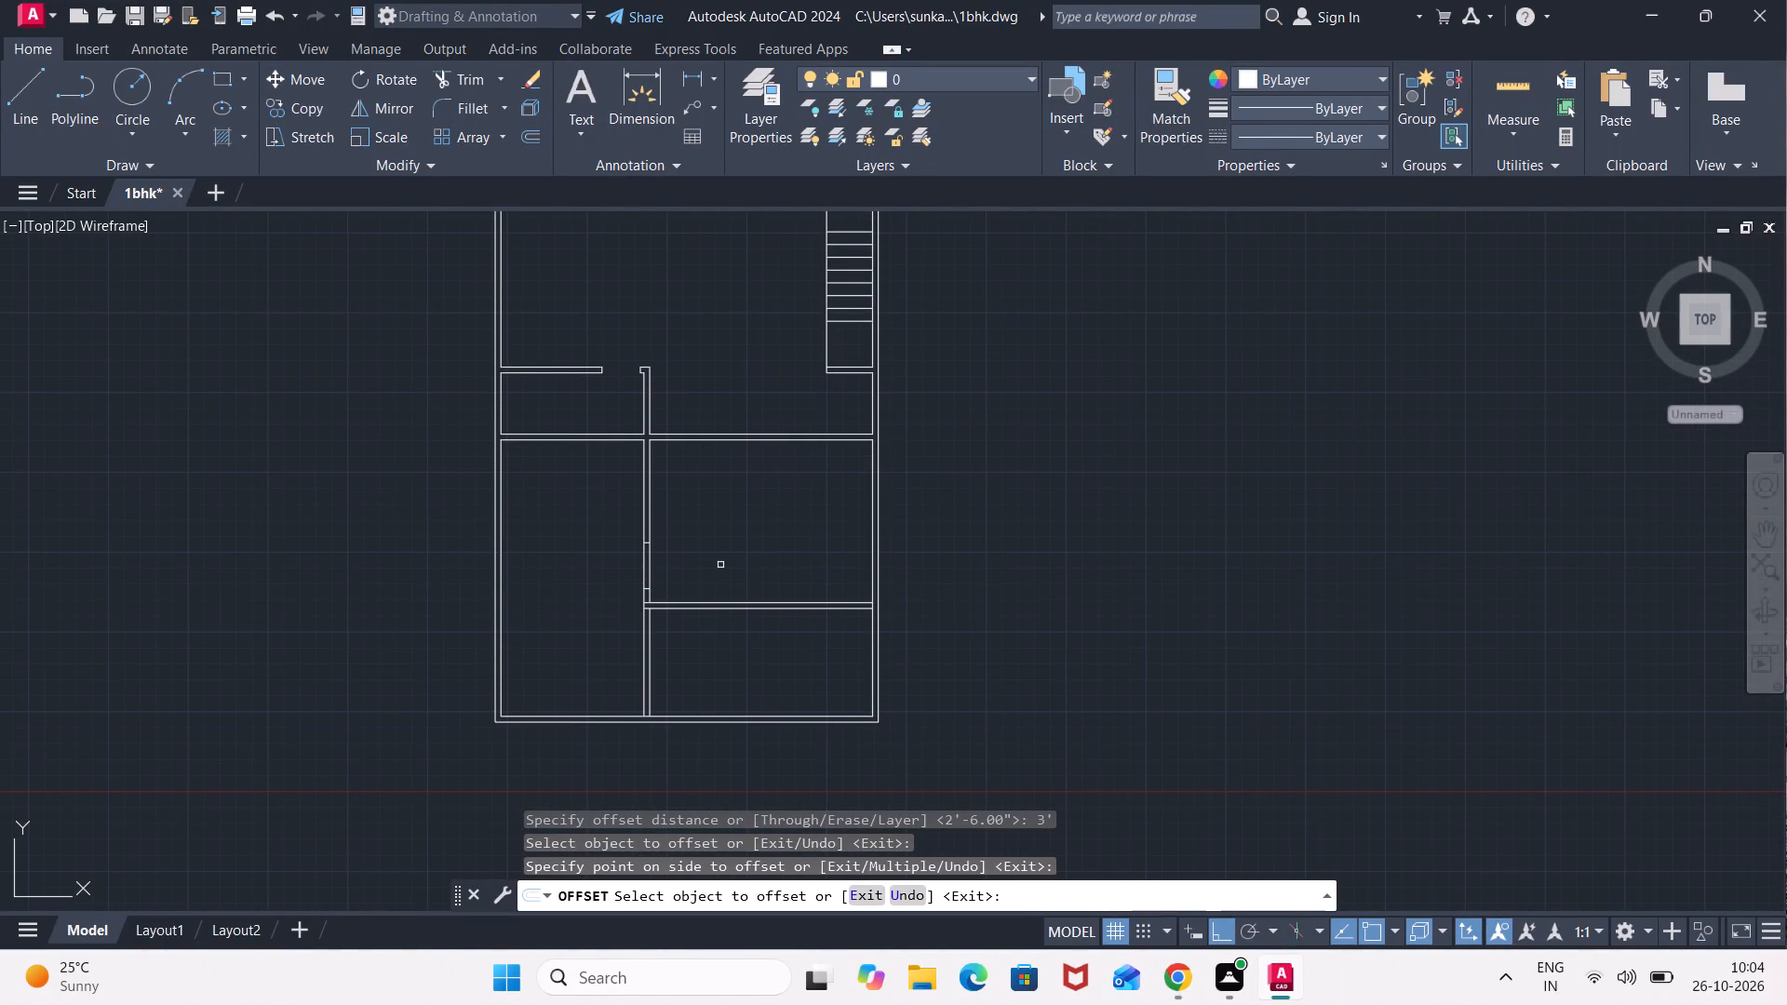
key(Escape)
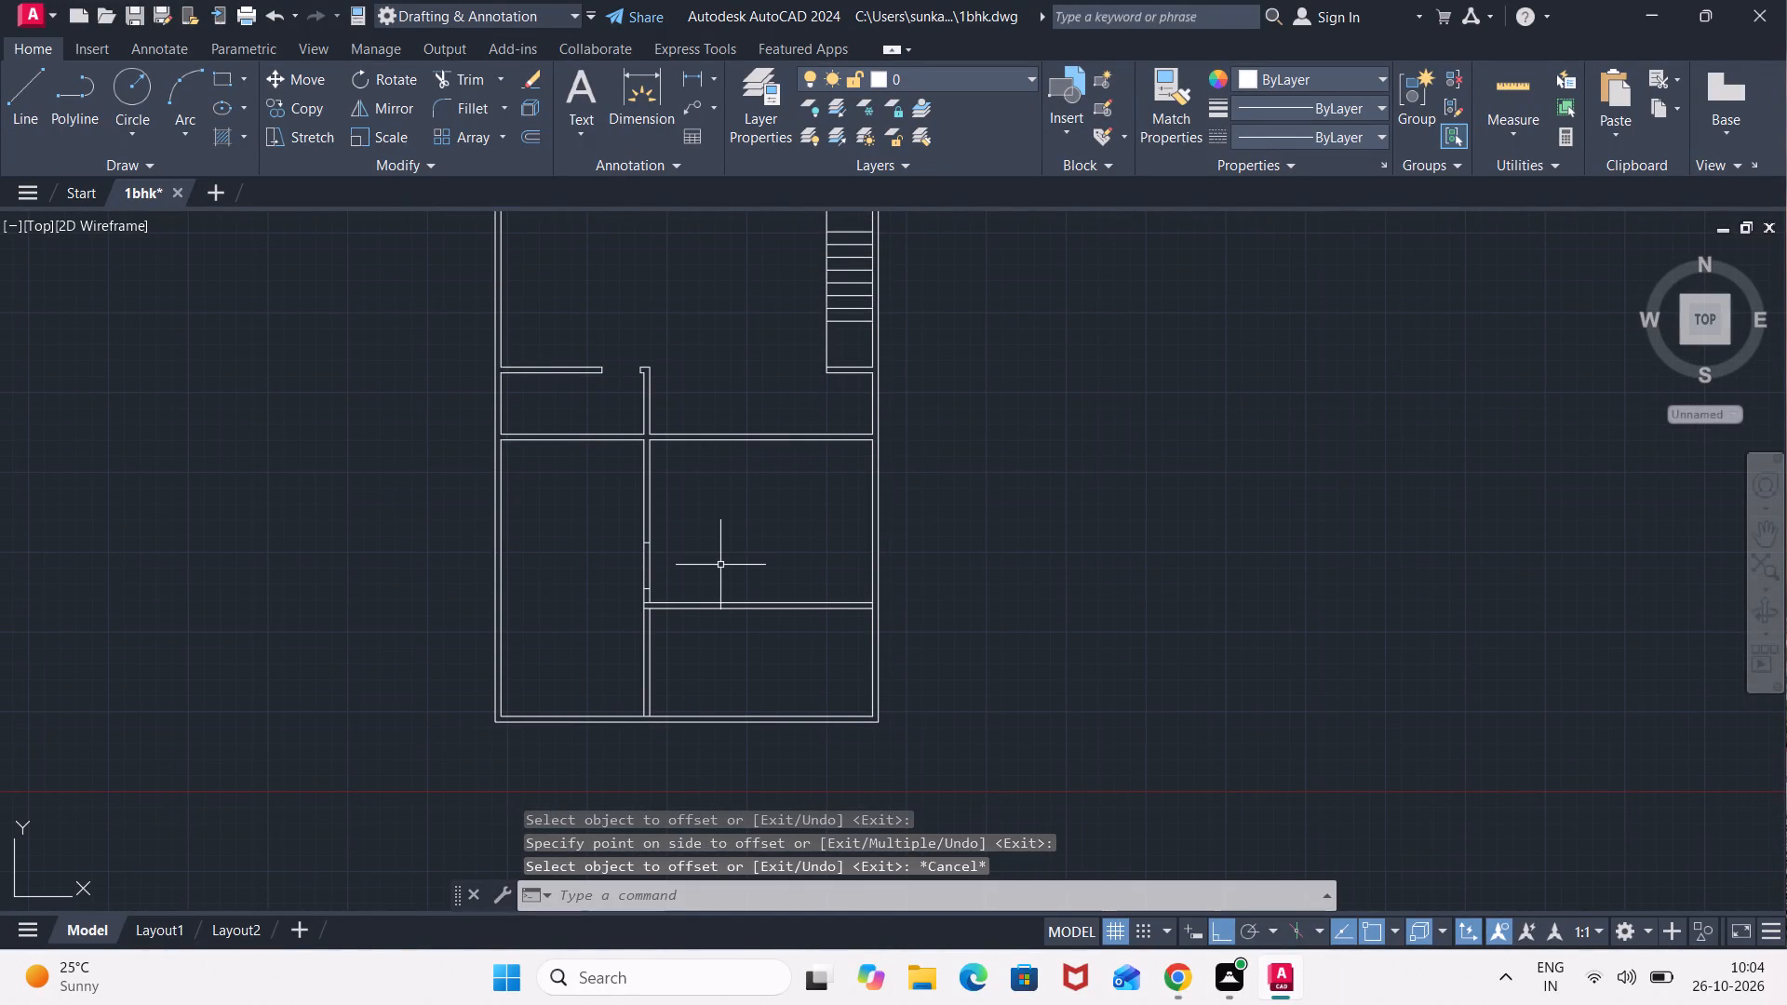
Trim both lines of the vertical wall between the two jamb lines to open the 3' doorway.
text(tr)
key(Return)
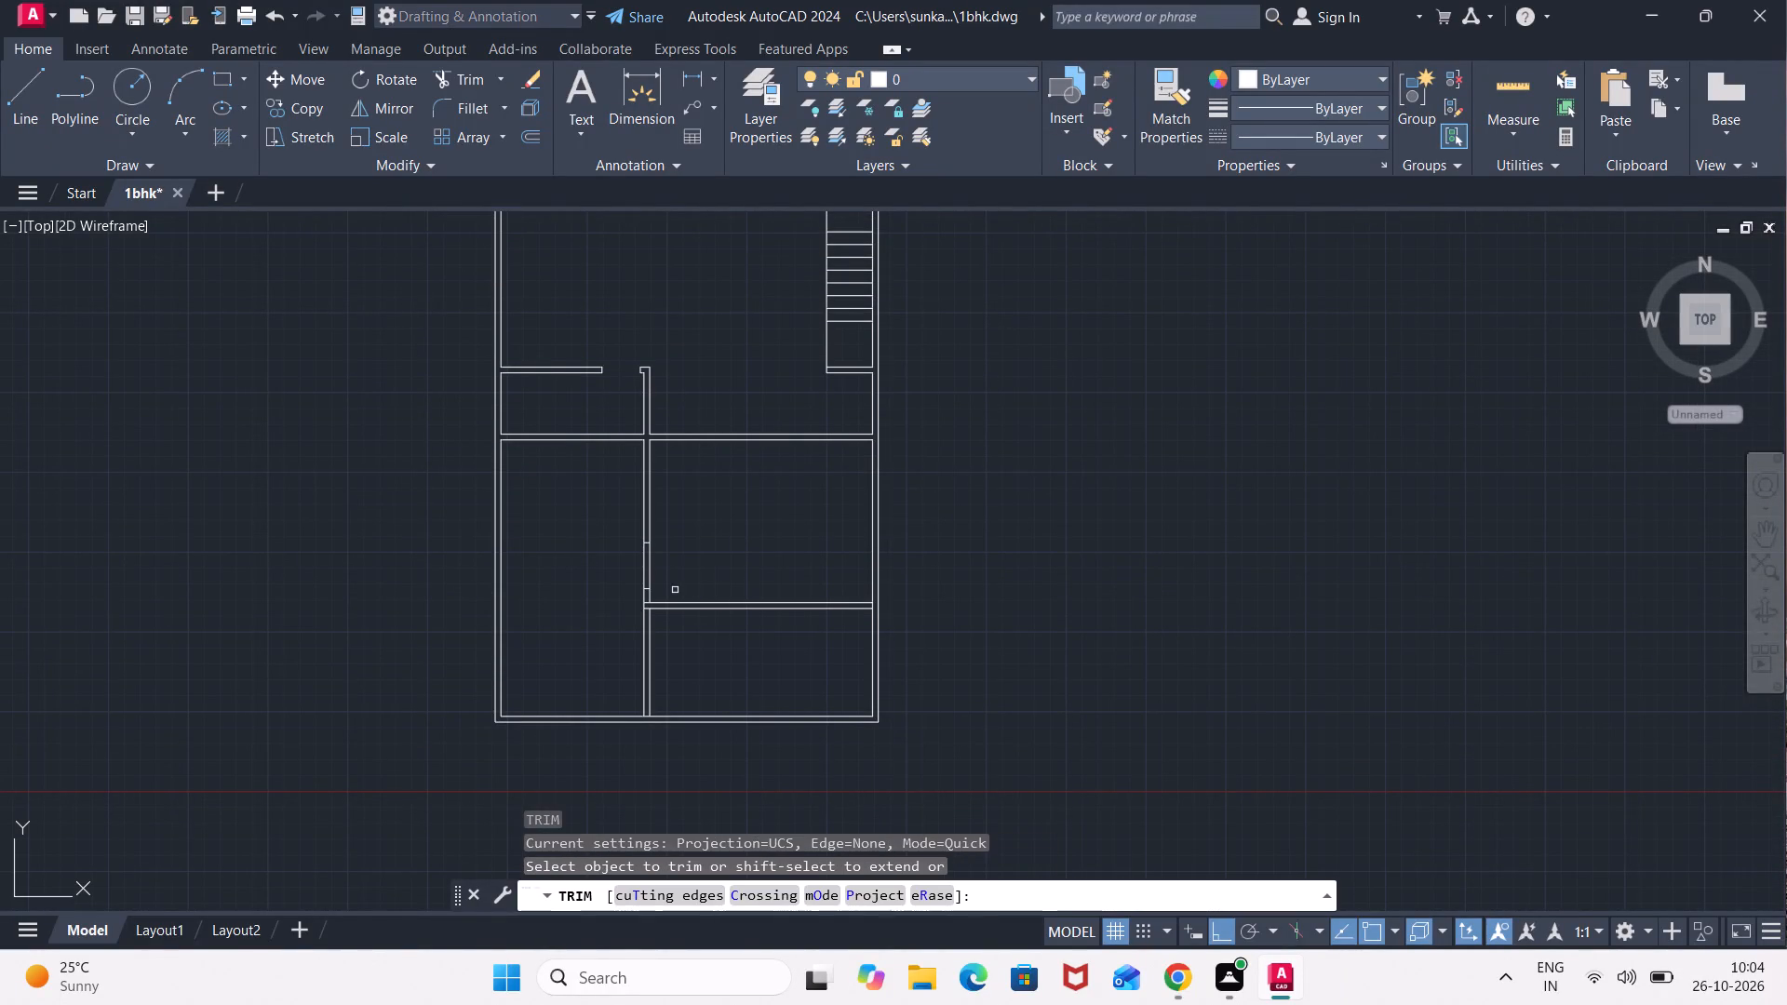
scroll(669, 586, up, 2)
click(640, 537)
click(527, 556)
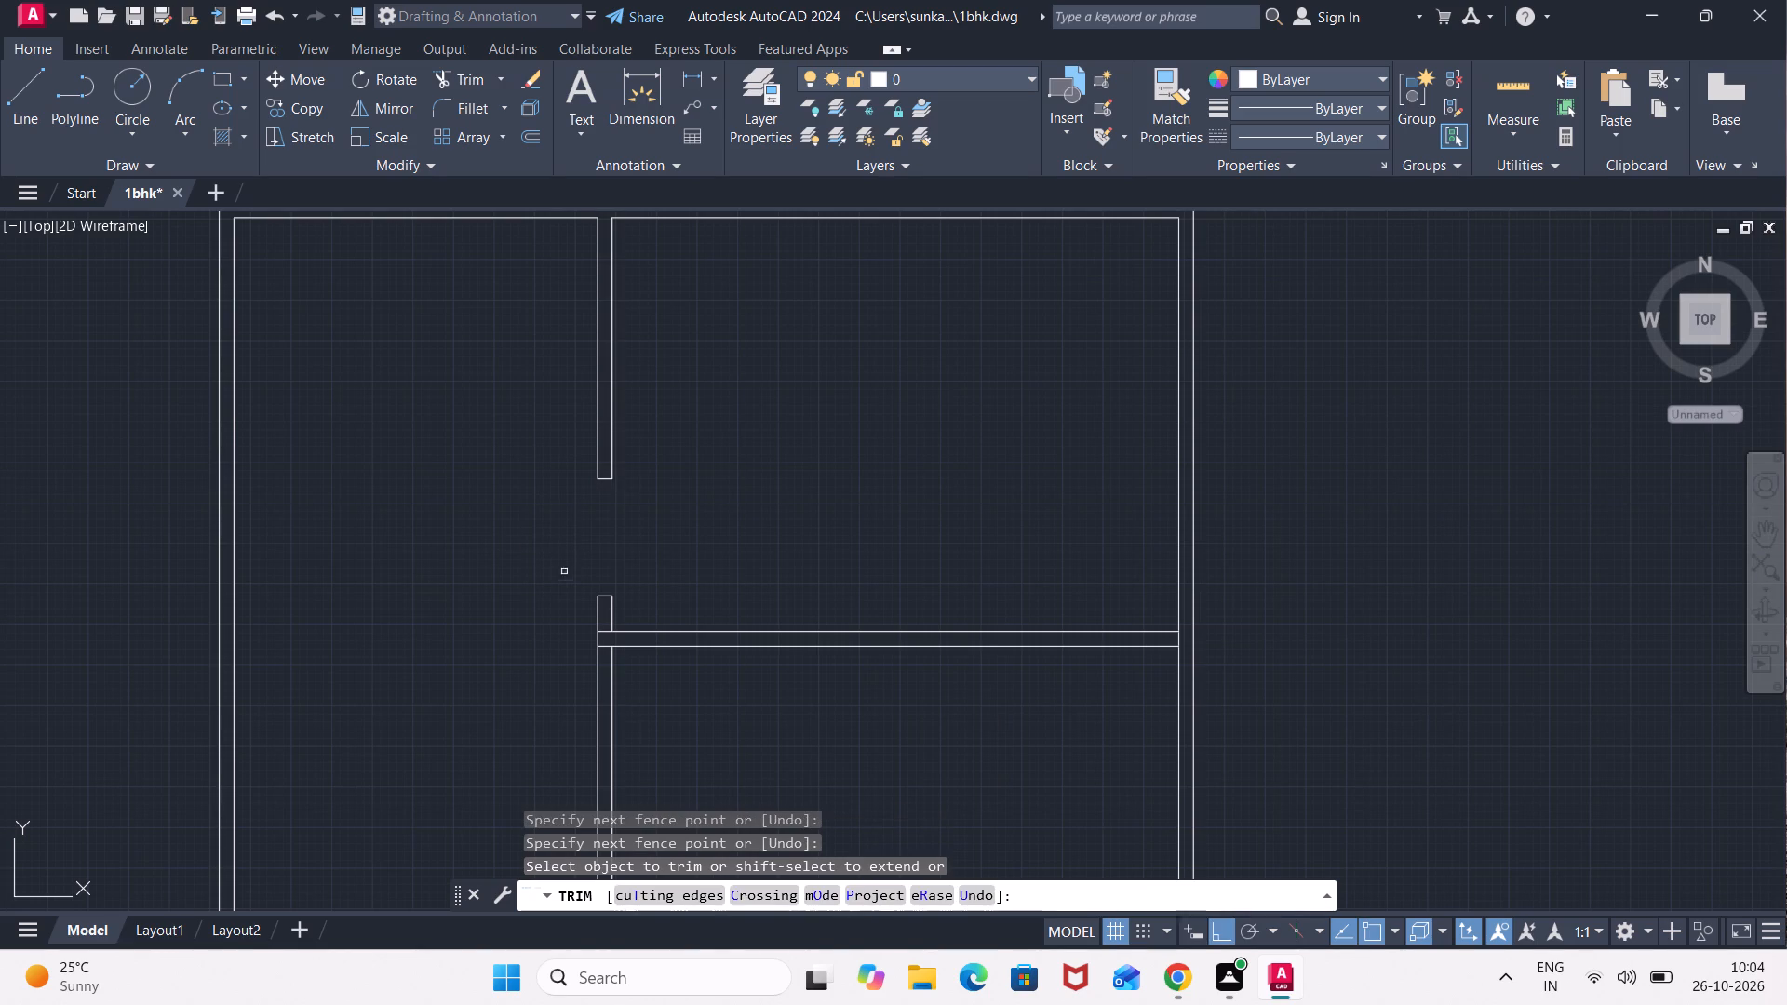
Trim the horizontal wall's line ends inside the vertical wall to clean up the junction below the new doorway.
scroll(602, 641, up, 1)
click(608, 664)
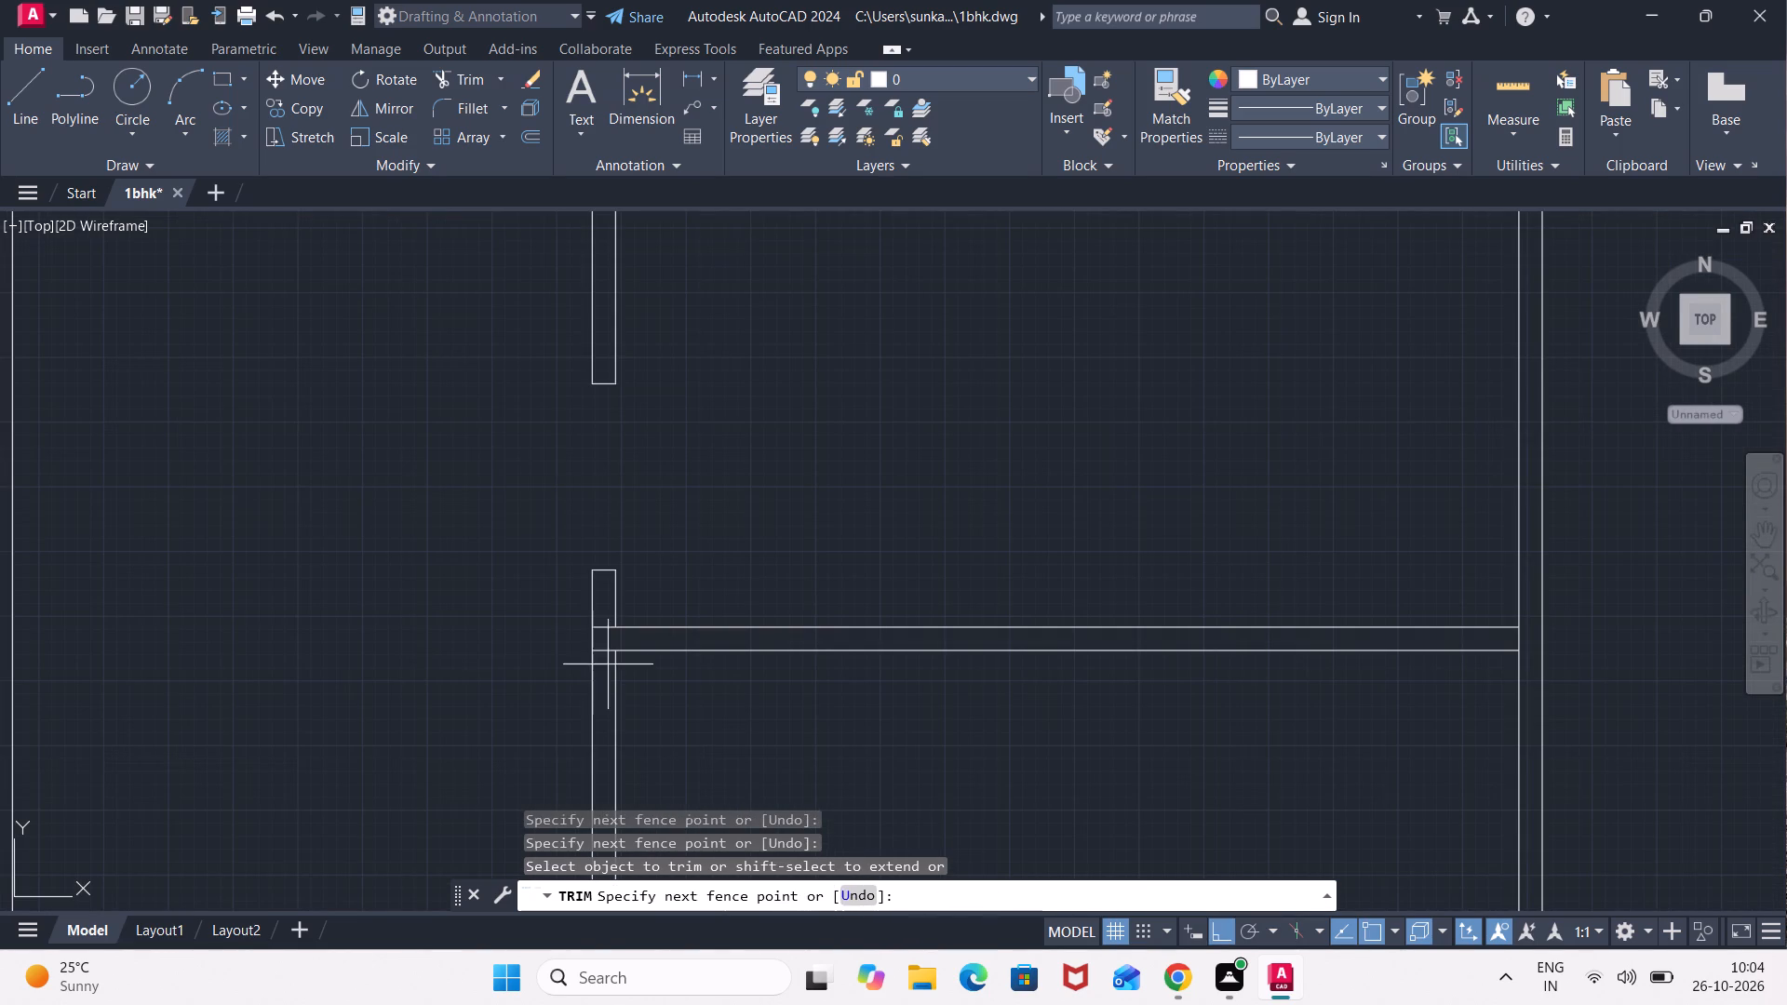
click(606, 618)
scroll(730, 572, down, 1)
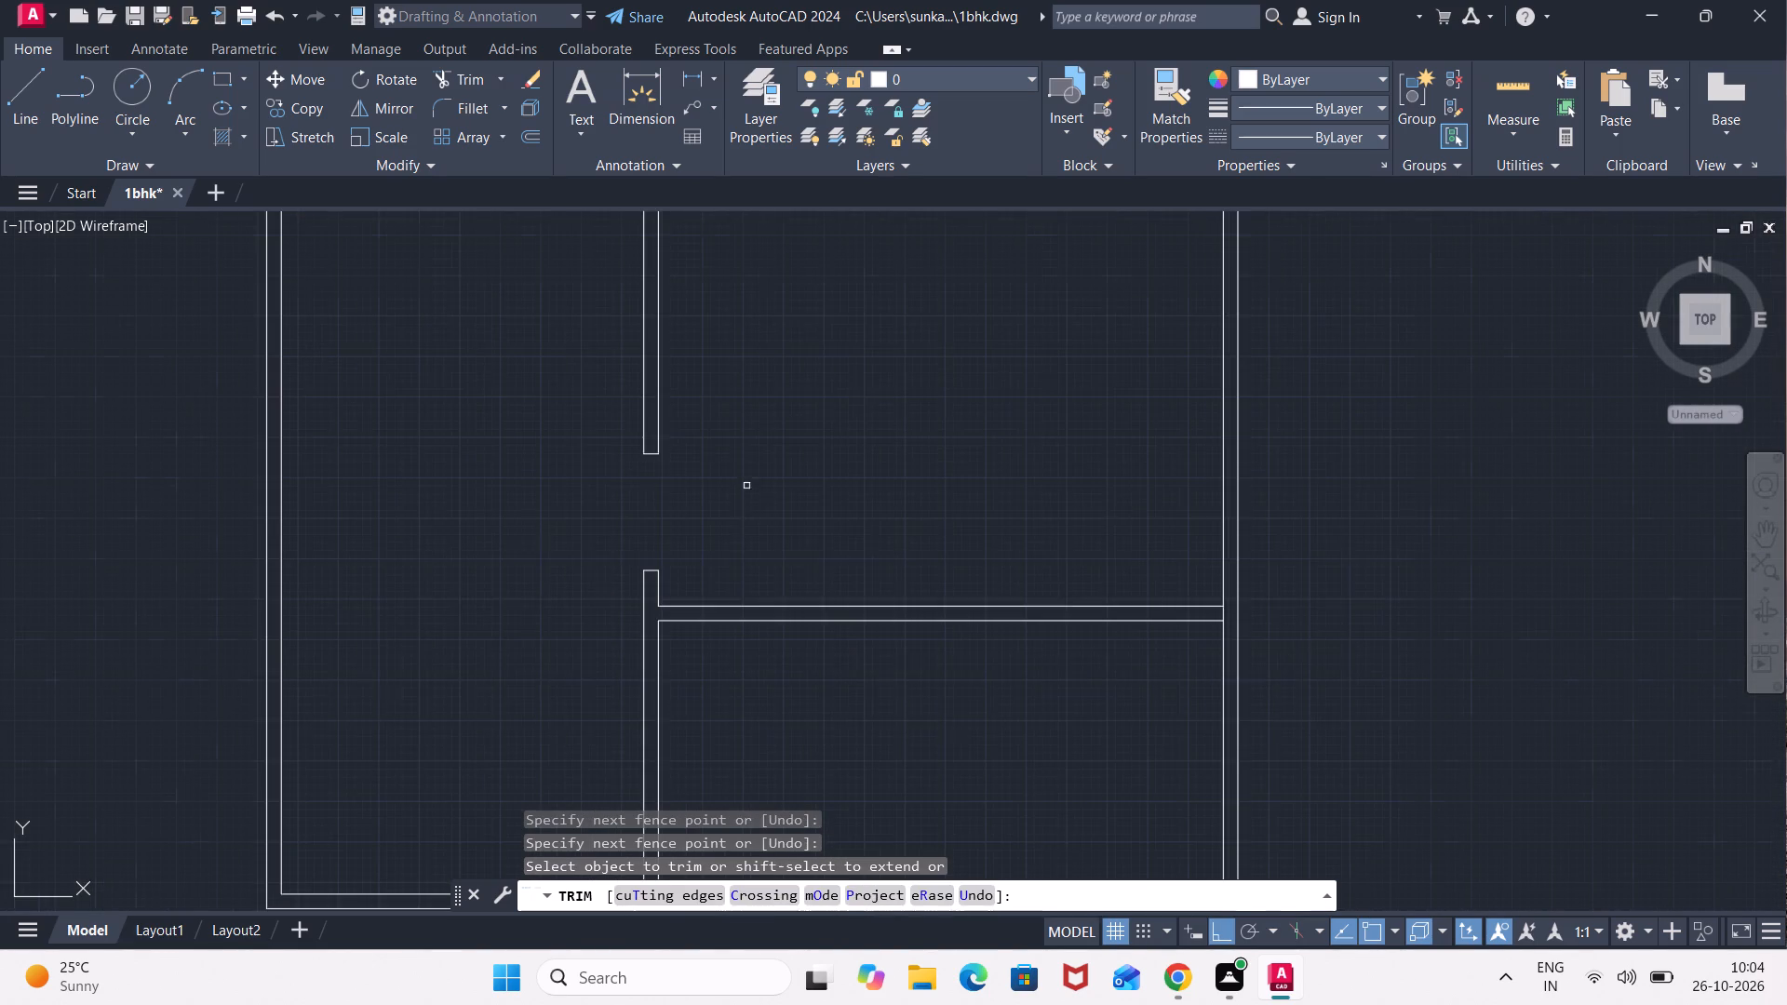
Trim the right exterior wall's inner line between the two lines of the lowest interior horizontal wall.
scroll(747, 486, down, 2)
middle_drag(749, 485, 757, 521)
middle_click(757, 521)
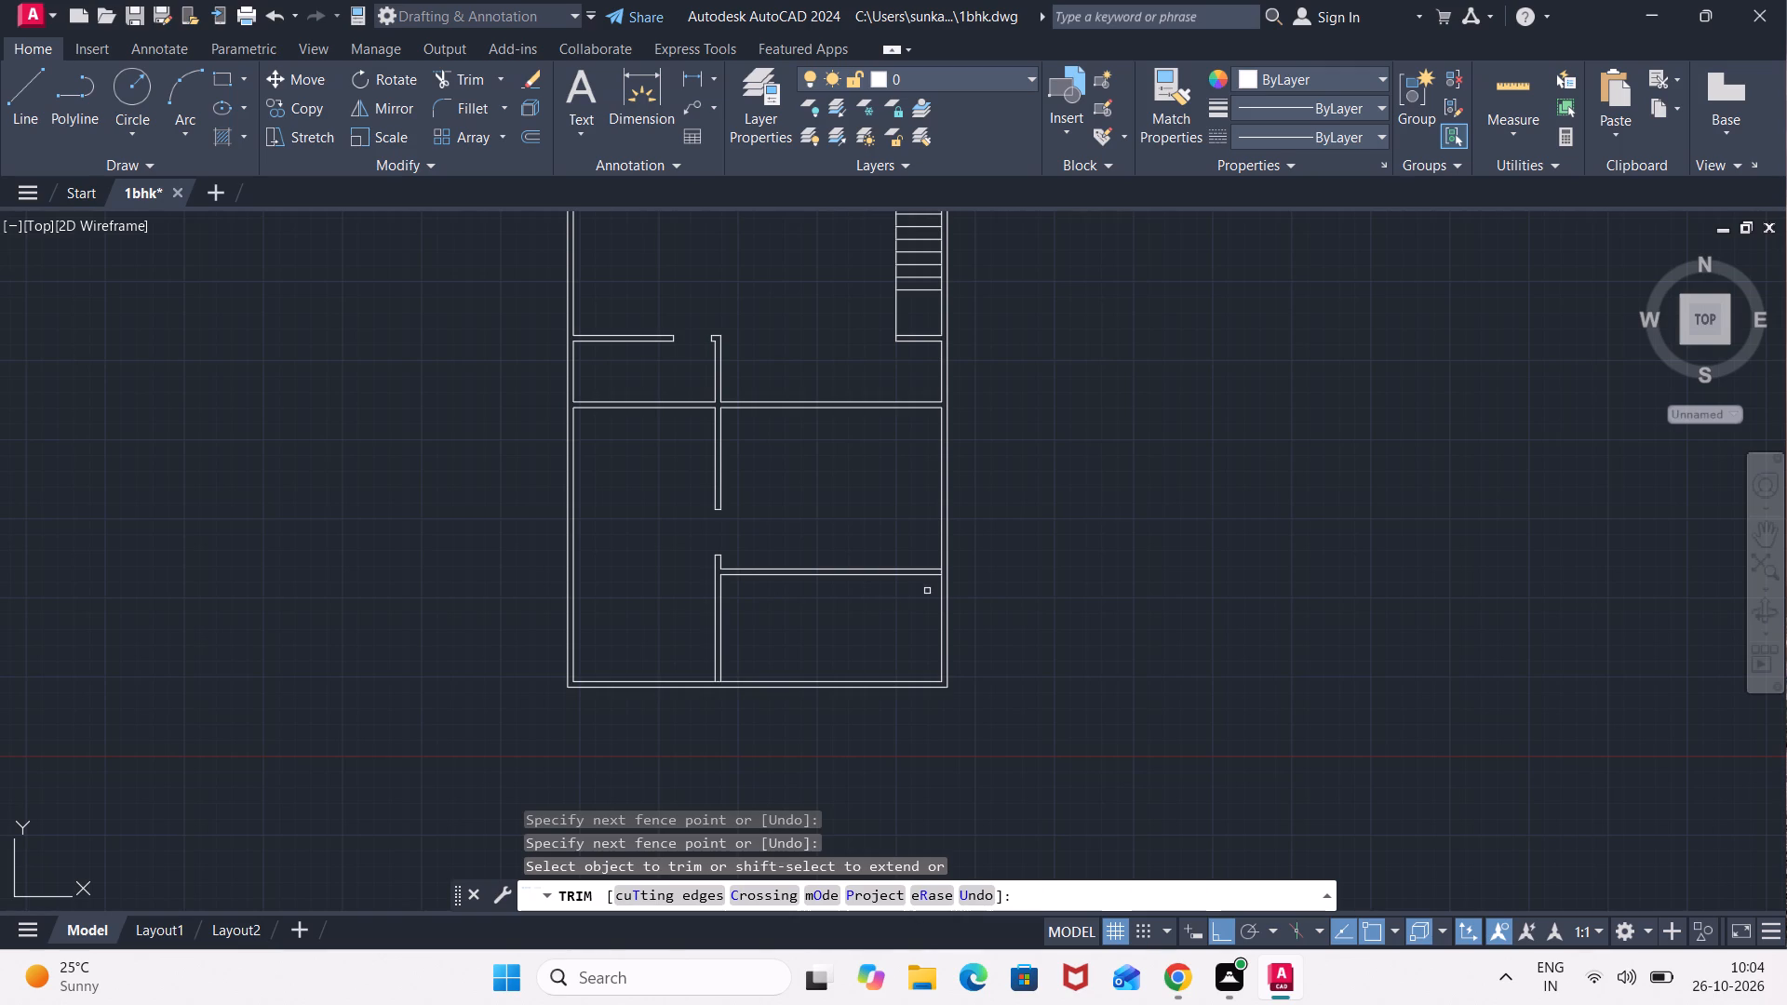
scroll(972, 588, up, 3)
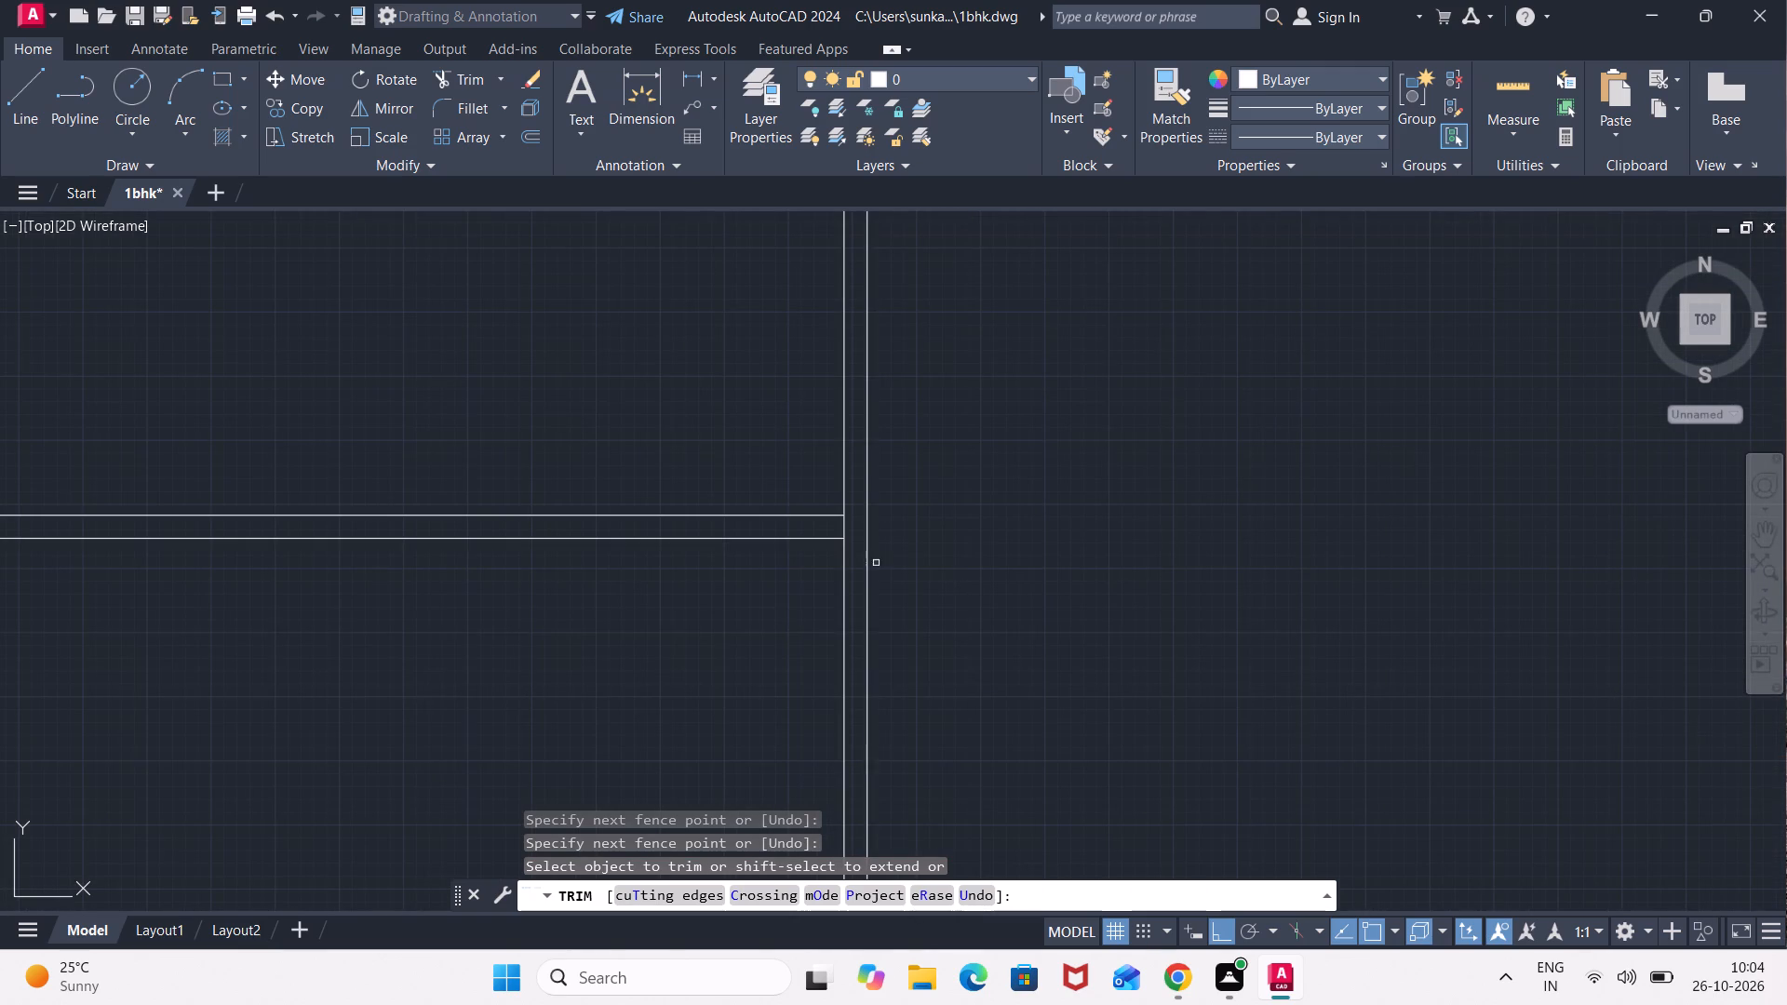
click(841, 531)
scroll(792, 643, down, 2)
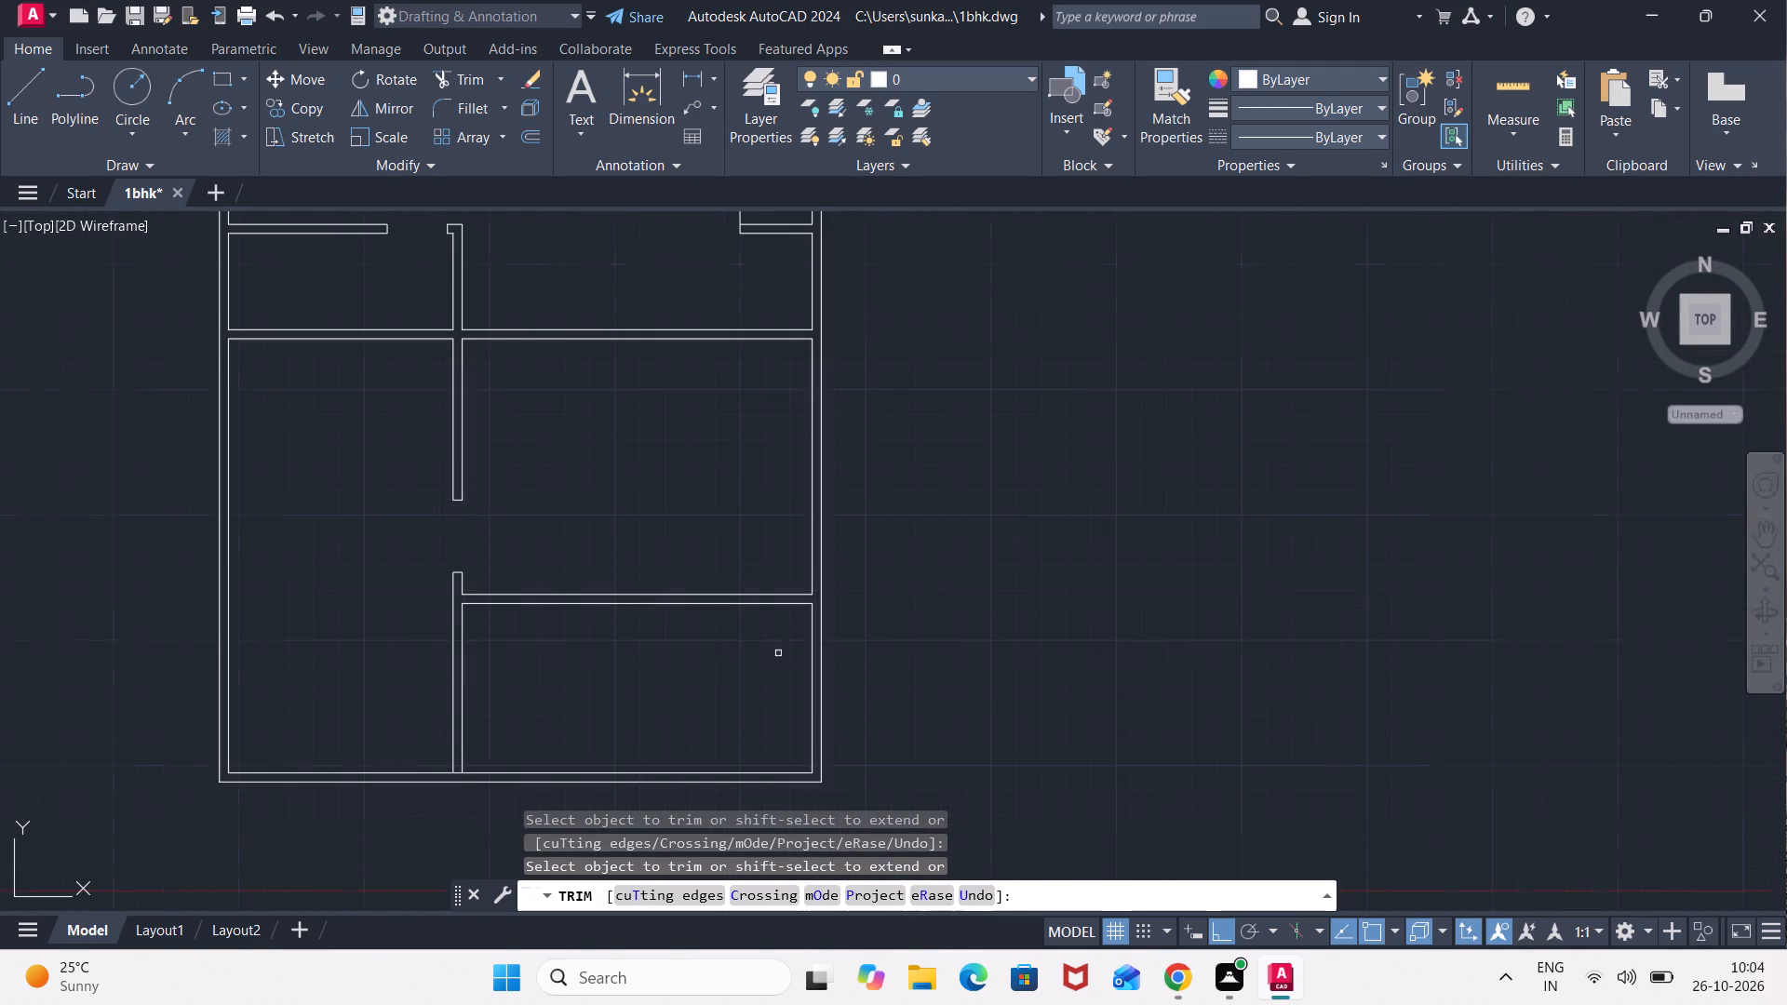
middle_drag(717, 680, 875, 582)
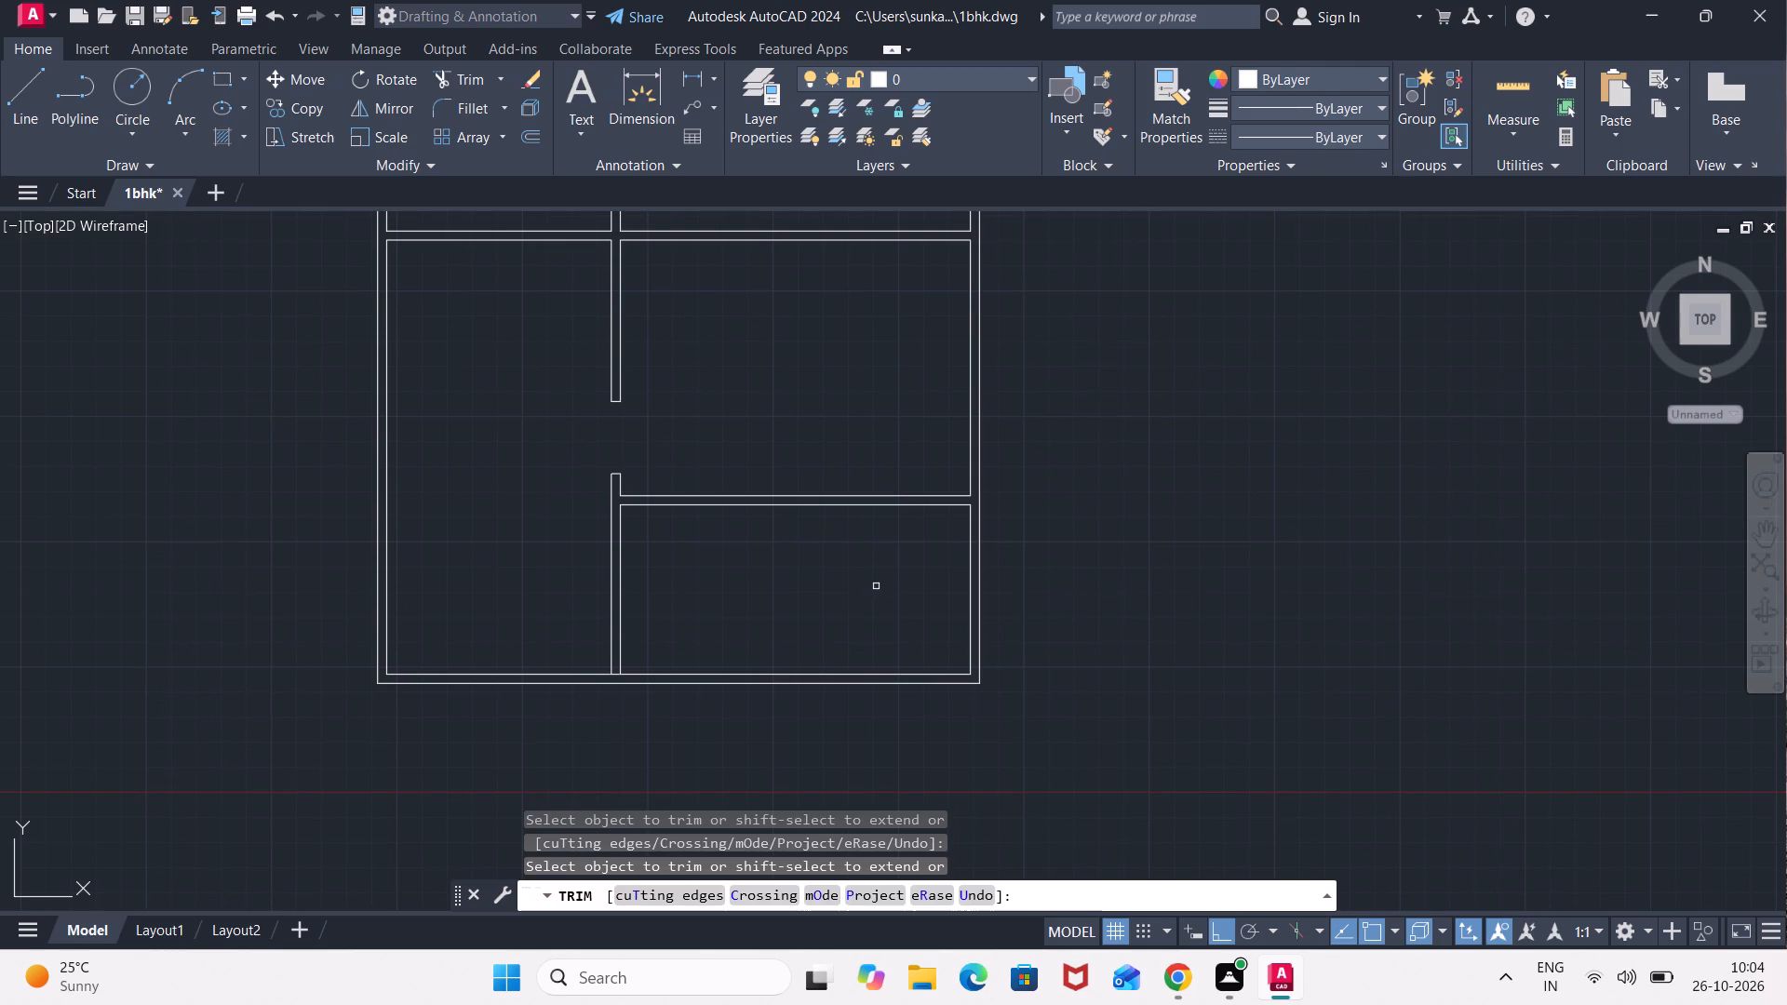
key(Escape)
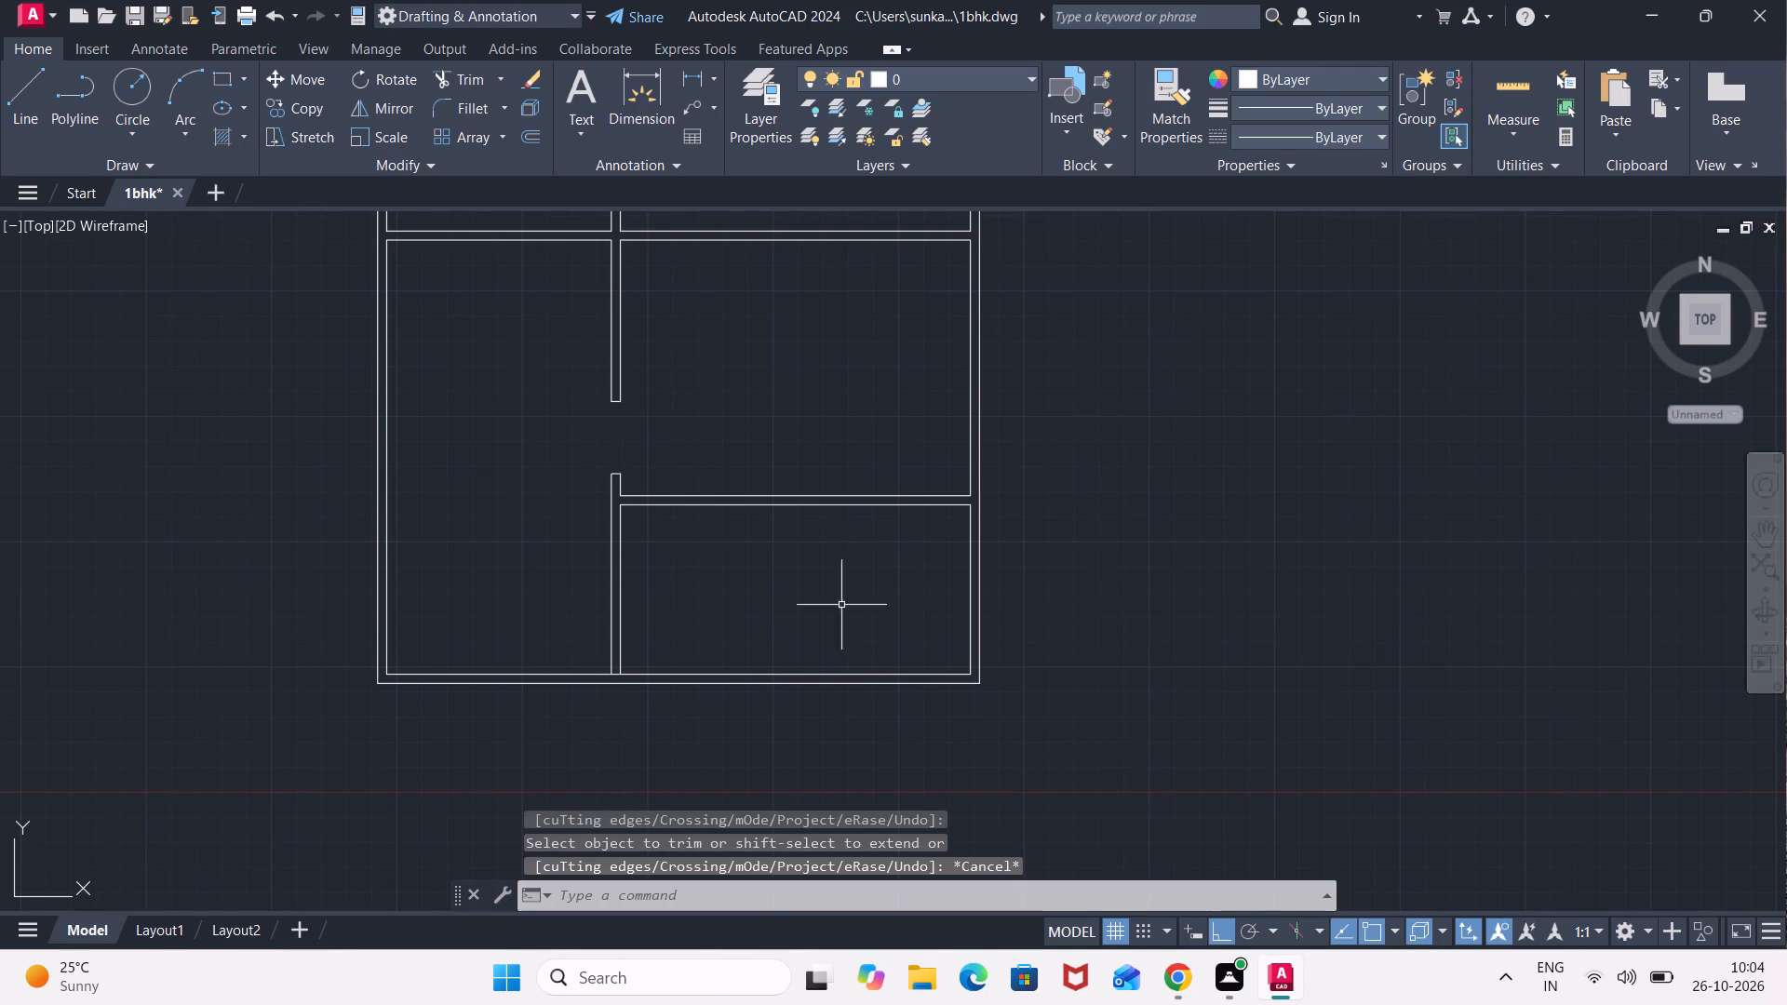
Erase the right-hand line of the vertical wall below its junction with the lowest interior horizontal wall.
click(617, 613)
key(Delete)
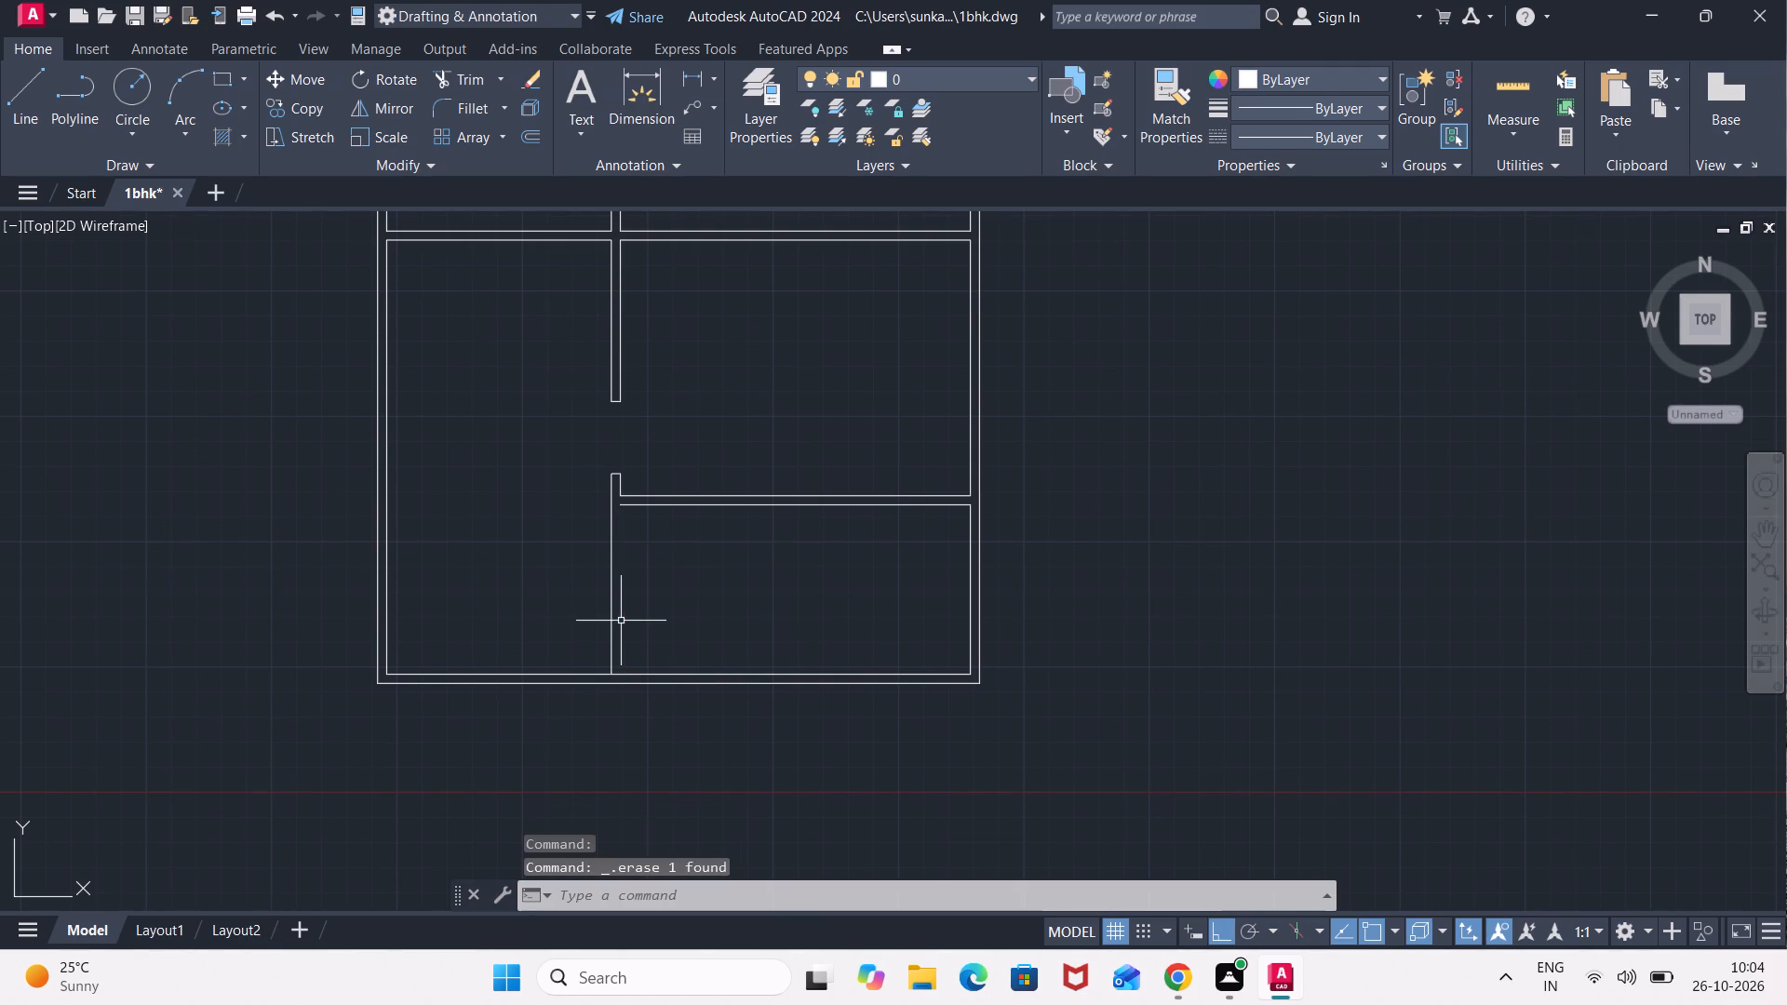
Stretch the lower line of the lowest interior horizontal wall to the remaining left-hand line of the vertical wall.
click(630, 502)
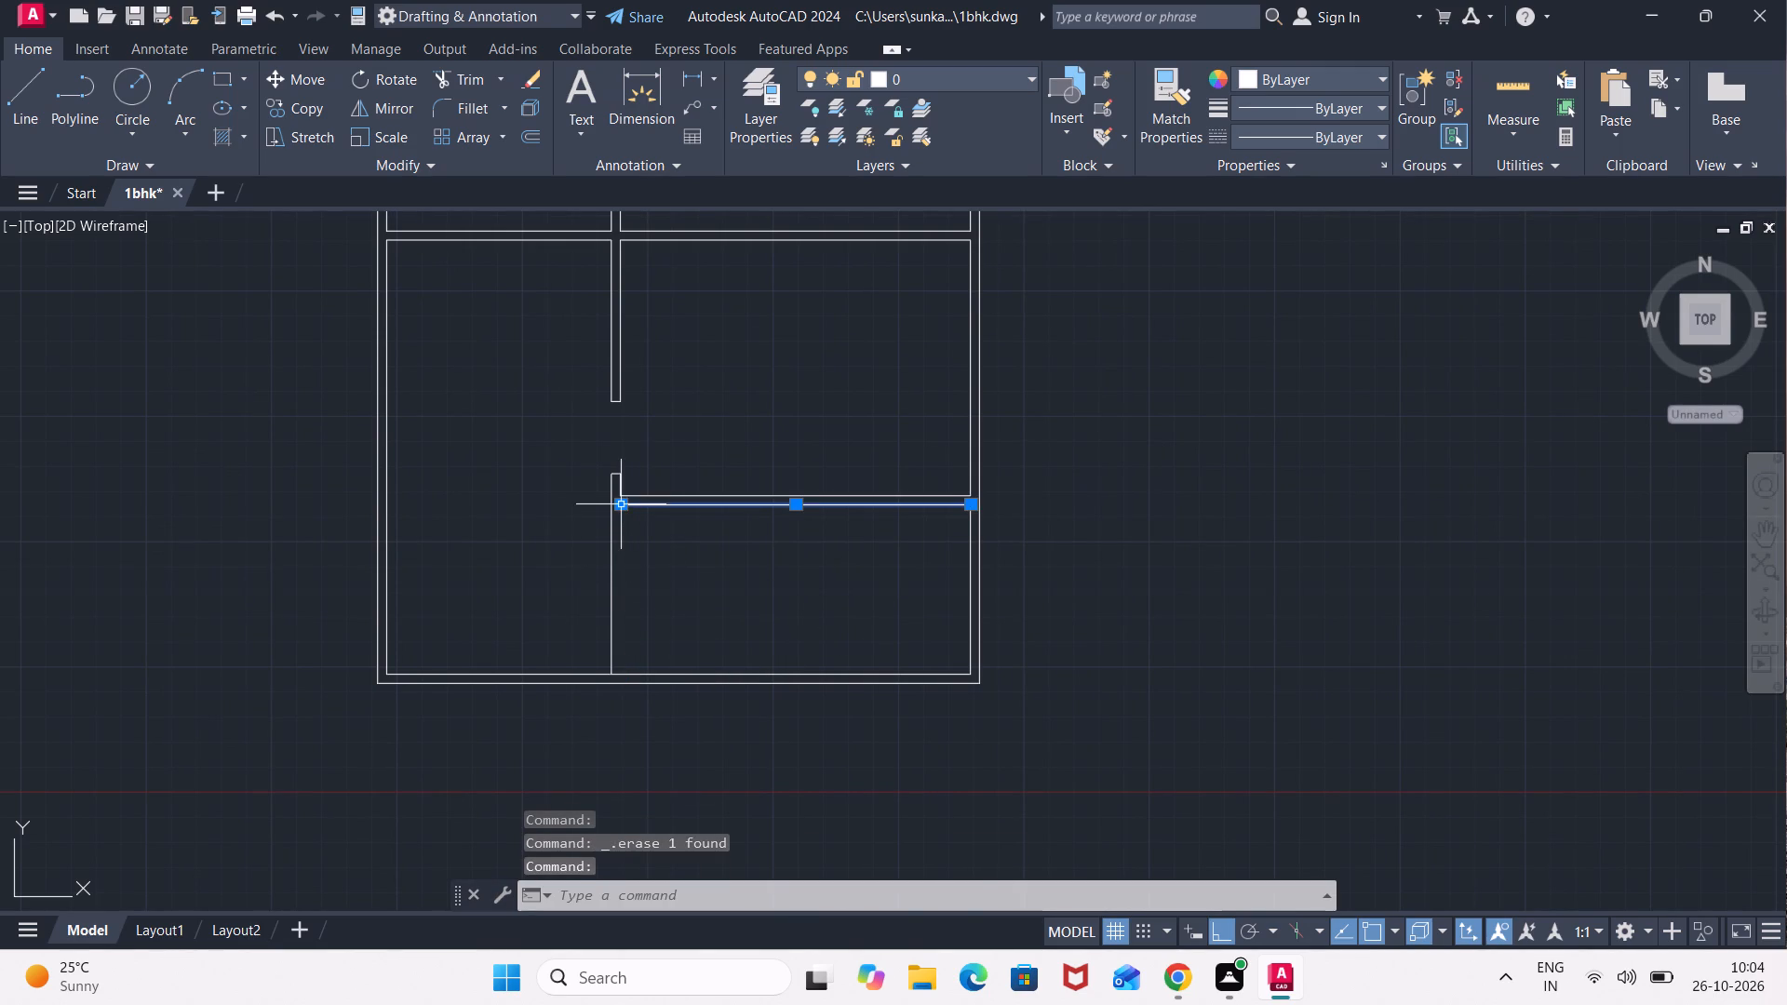
click(623, 502)
click(609, 501)
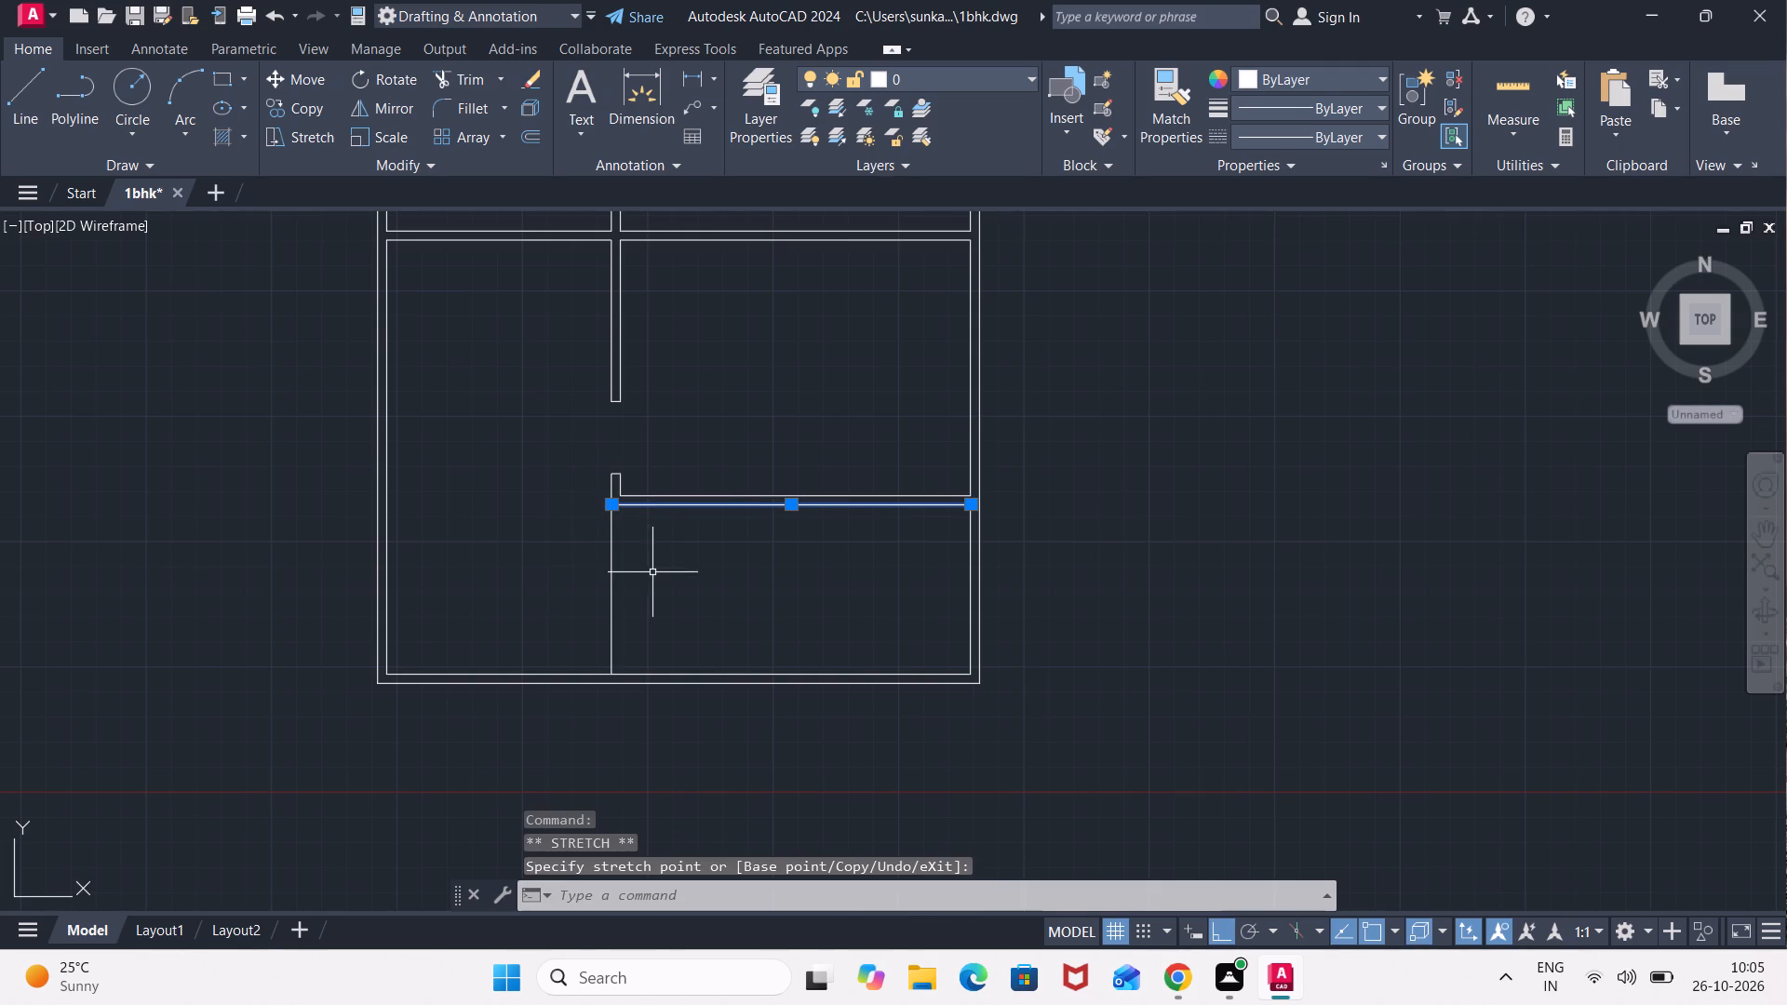
scroll(655, 570, up, 2)
key(Escape)
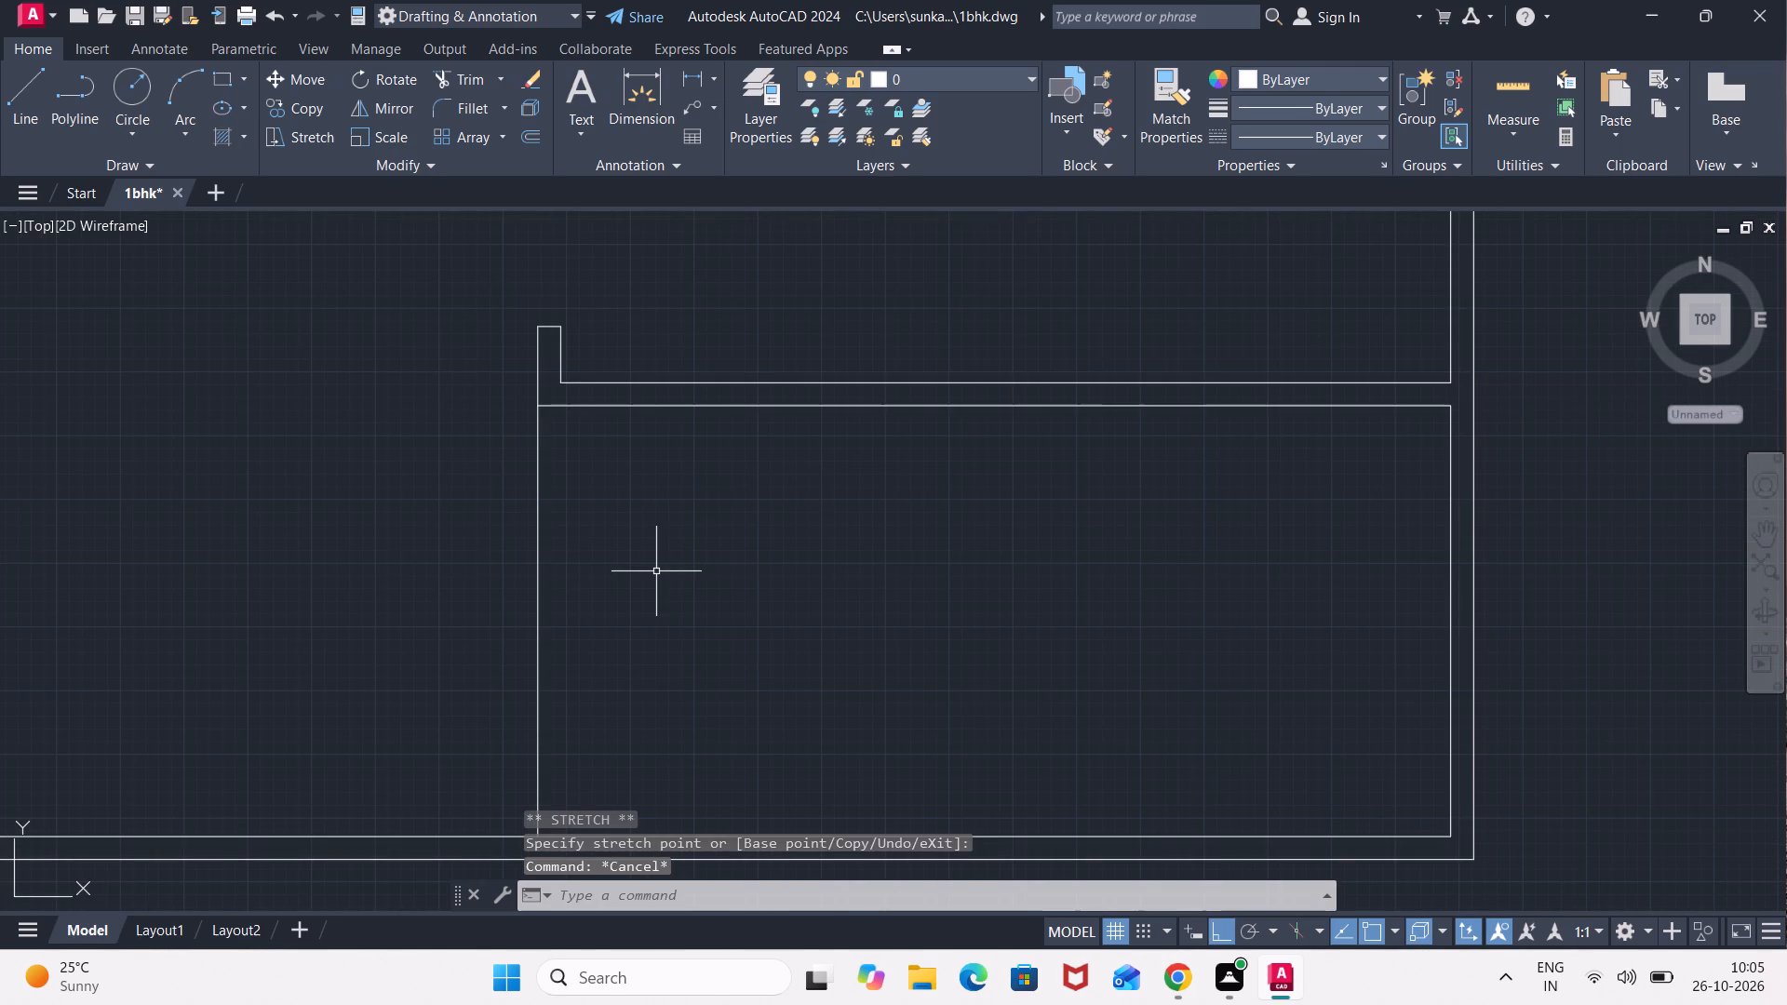
Stretch the bottom ends of the remaining vertical wall line and the left exterior wall's inner line down to the outer outline.
scroll(656, 571, down, 2)
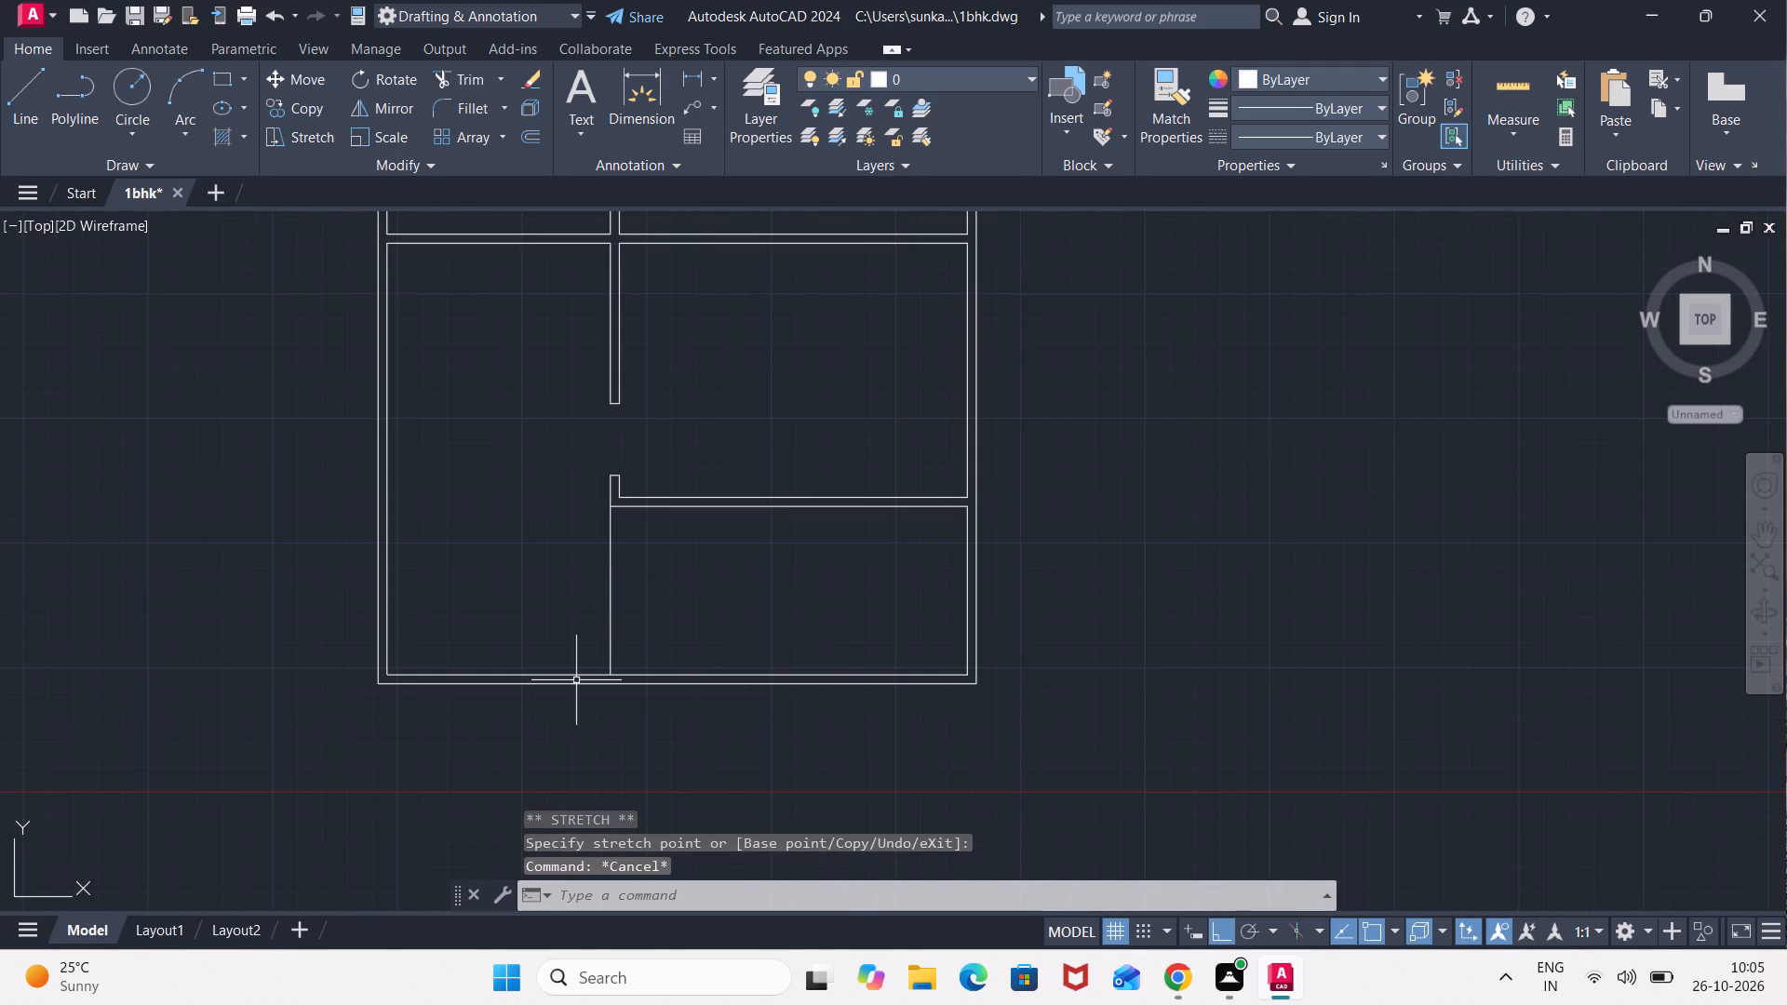
scroll(578, 684, up, 2)
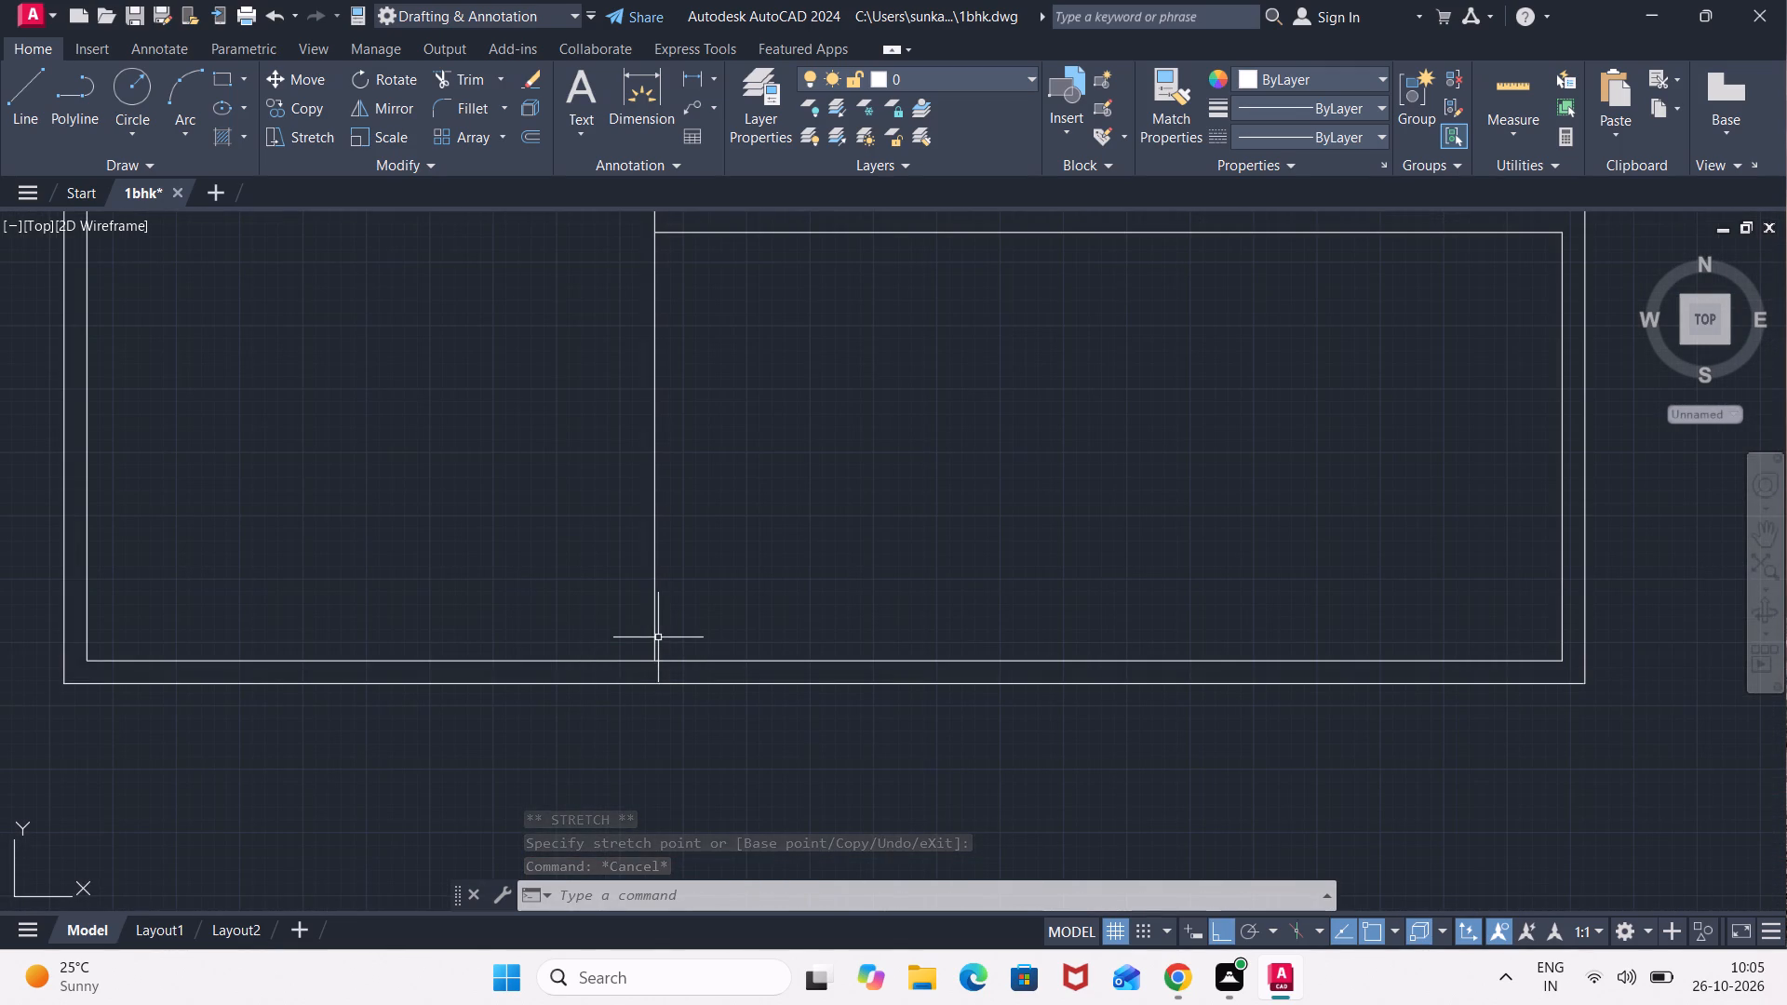
click(653, 646)
click(654, 658)
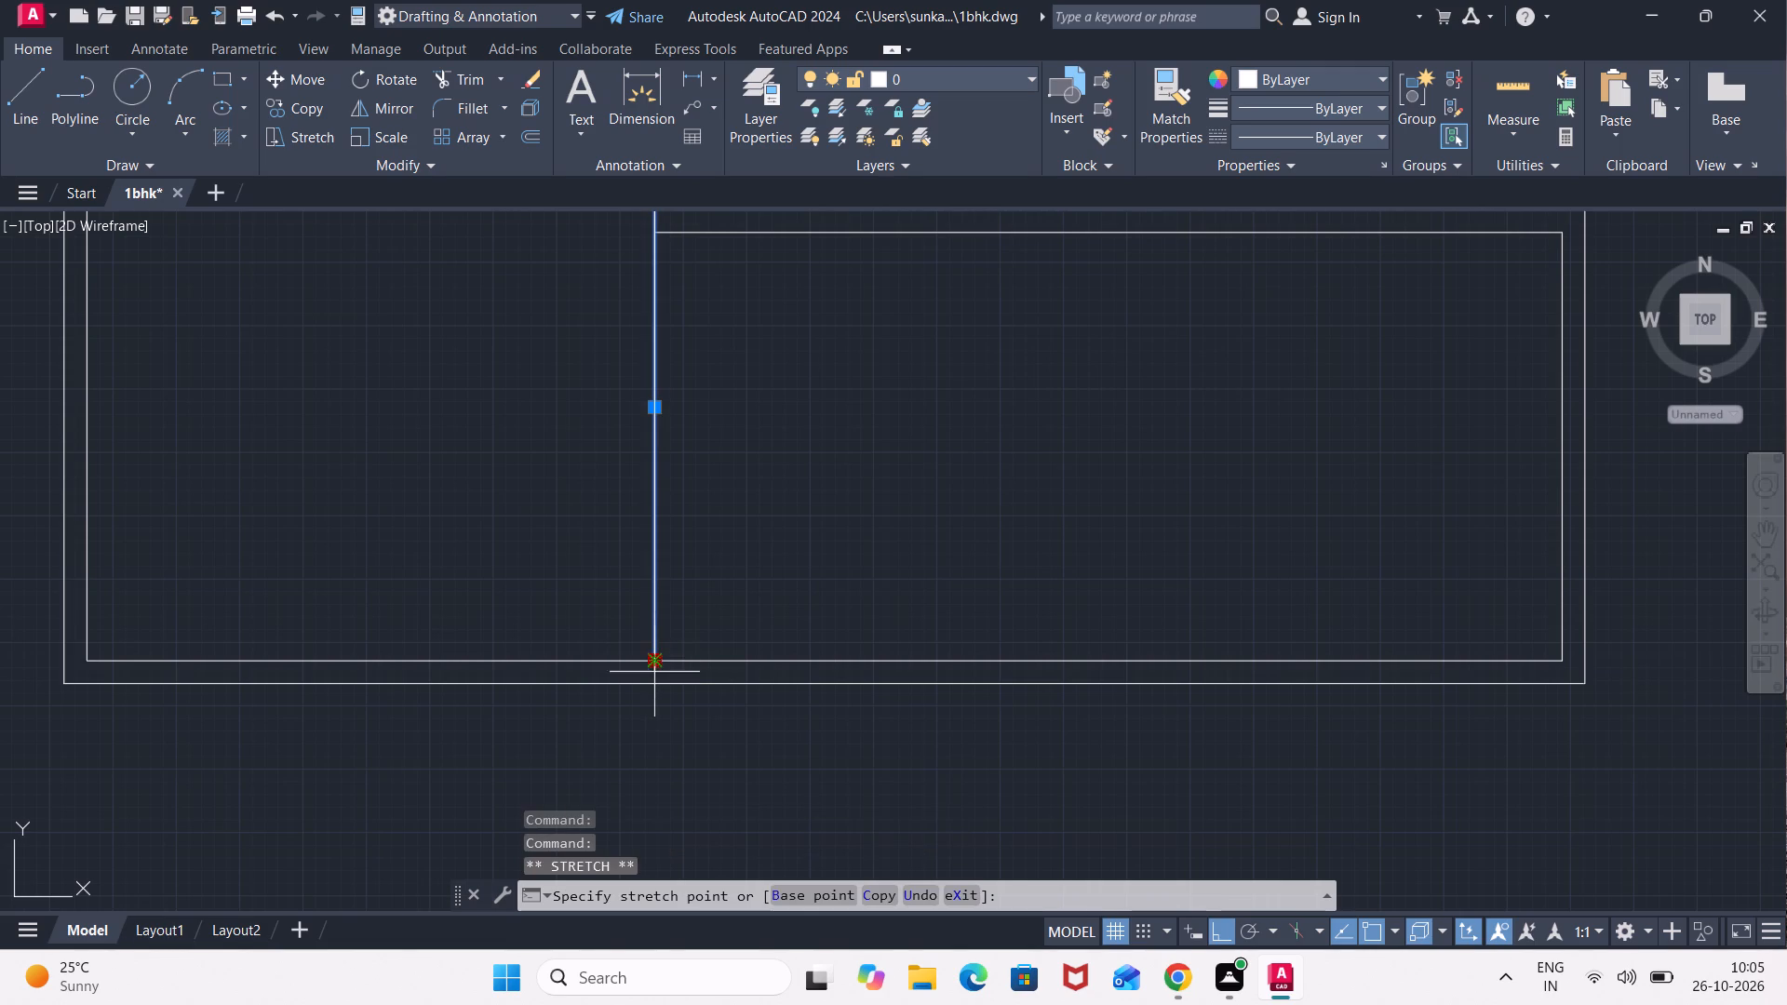
click(654, 680)
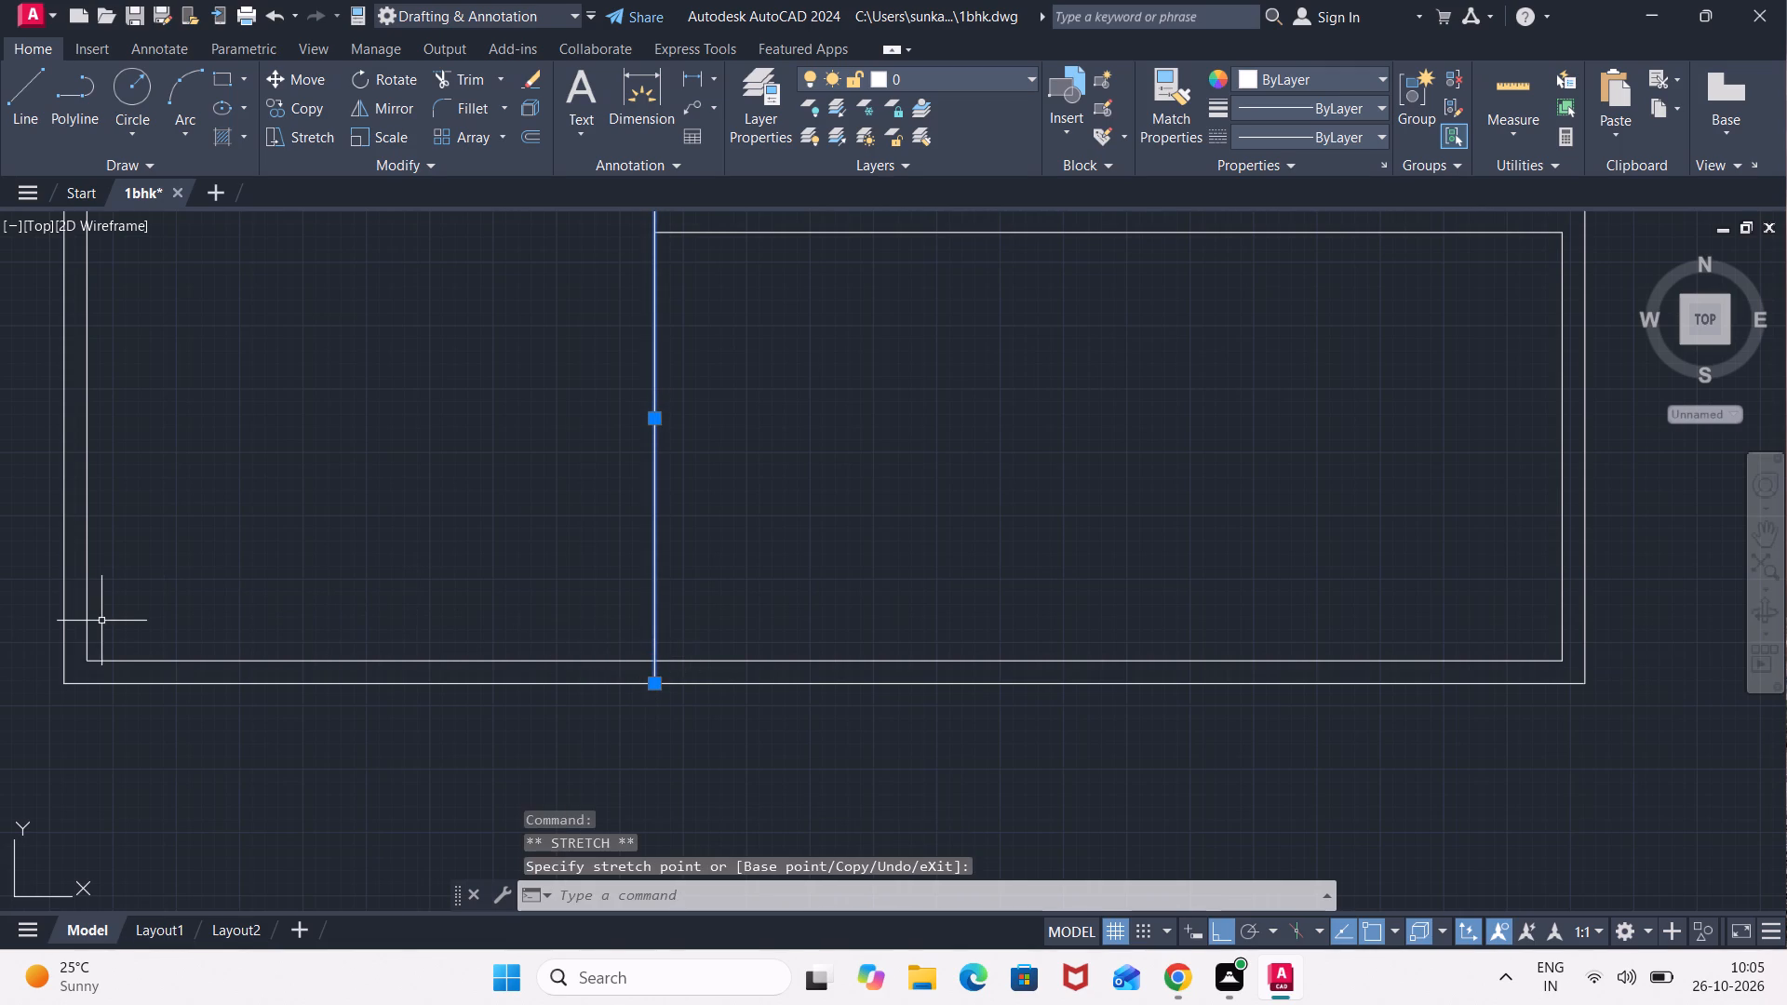
click(85, 626)
click(85, 660)
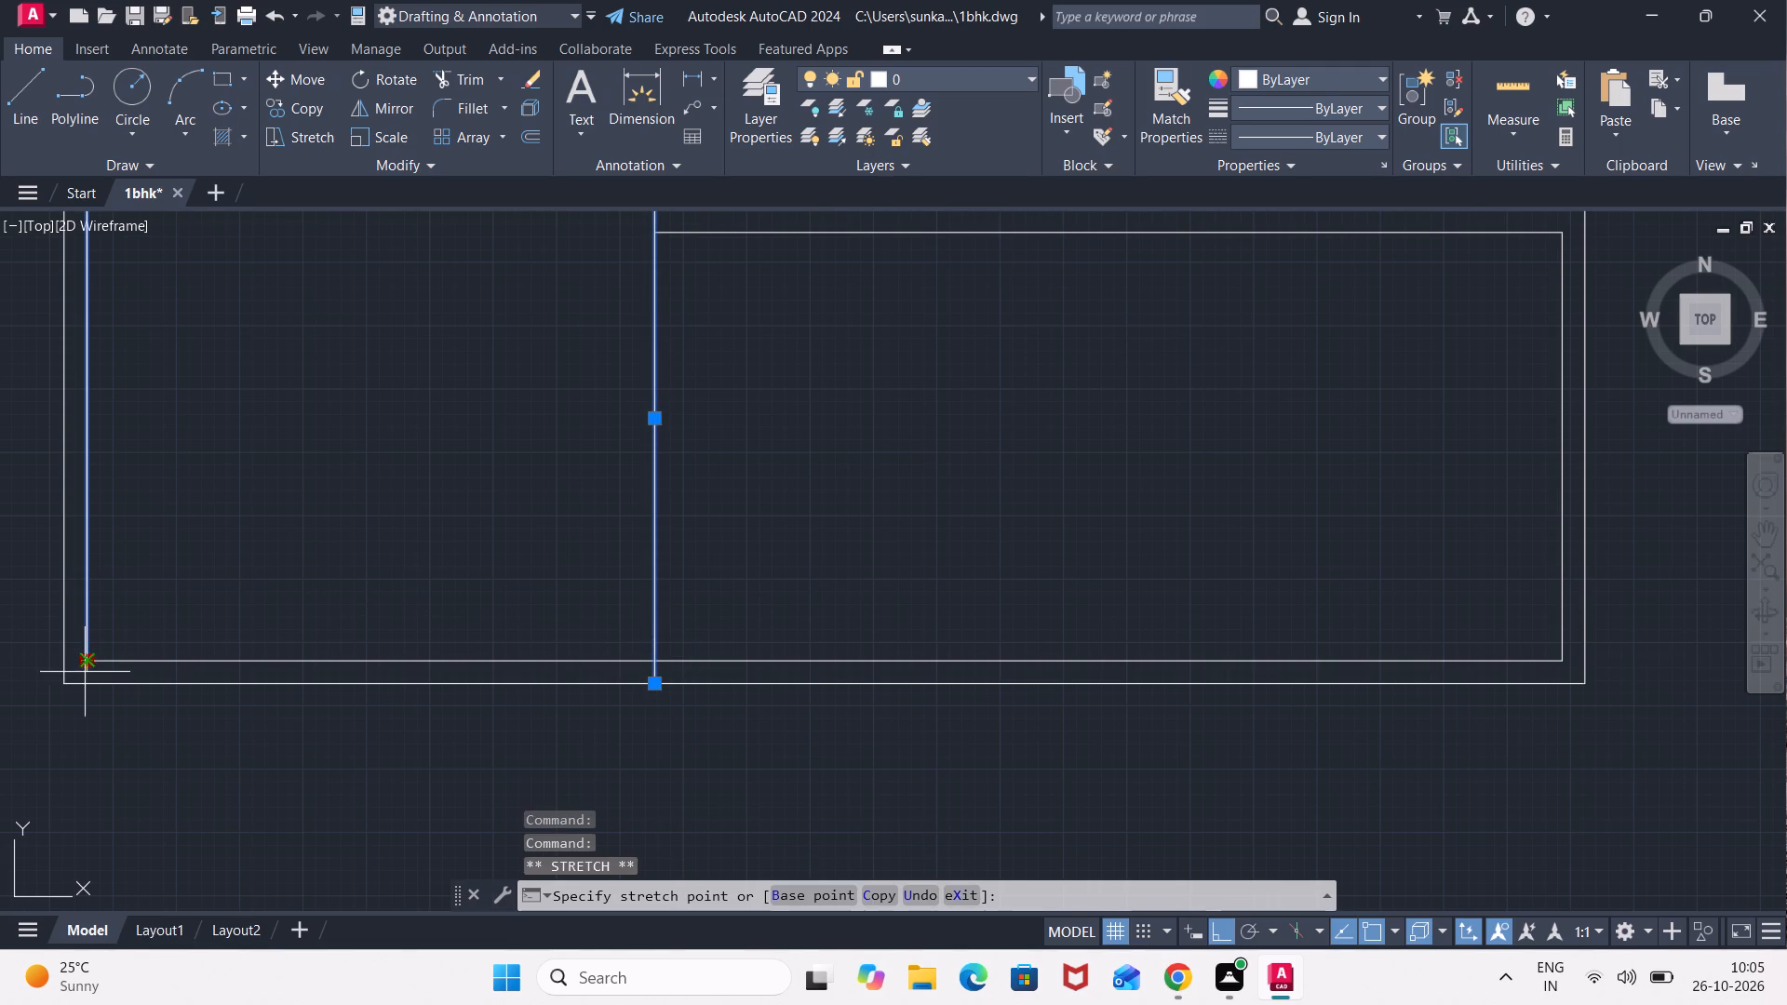
click(87, 684)
key(Escape)
key(Escape)
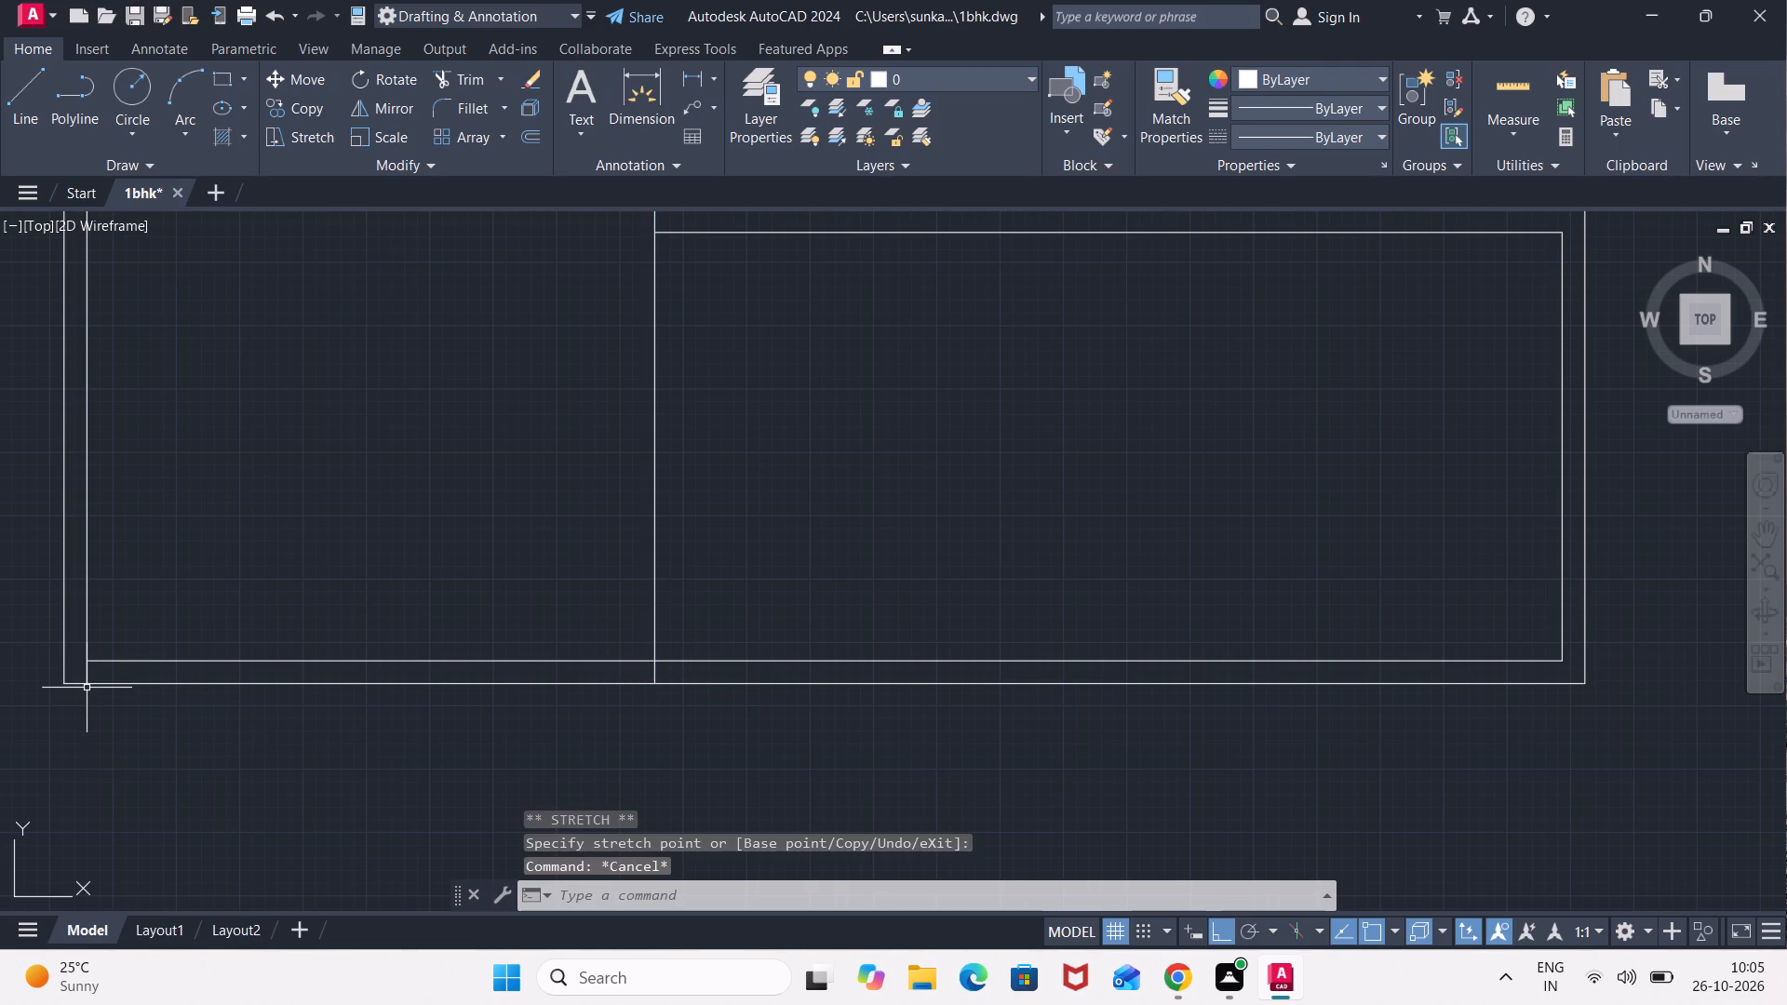
Trim away the bottom exterior wall's inner line between the left exterior wall and the interior vertical wall line.
text(tr)
key(Return)
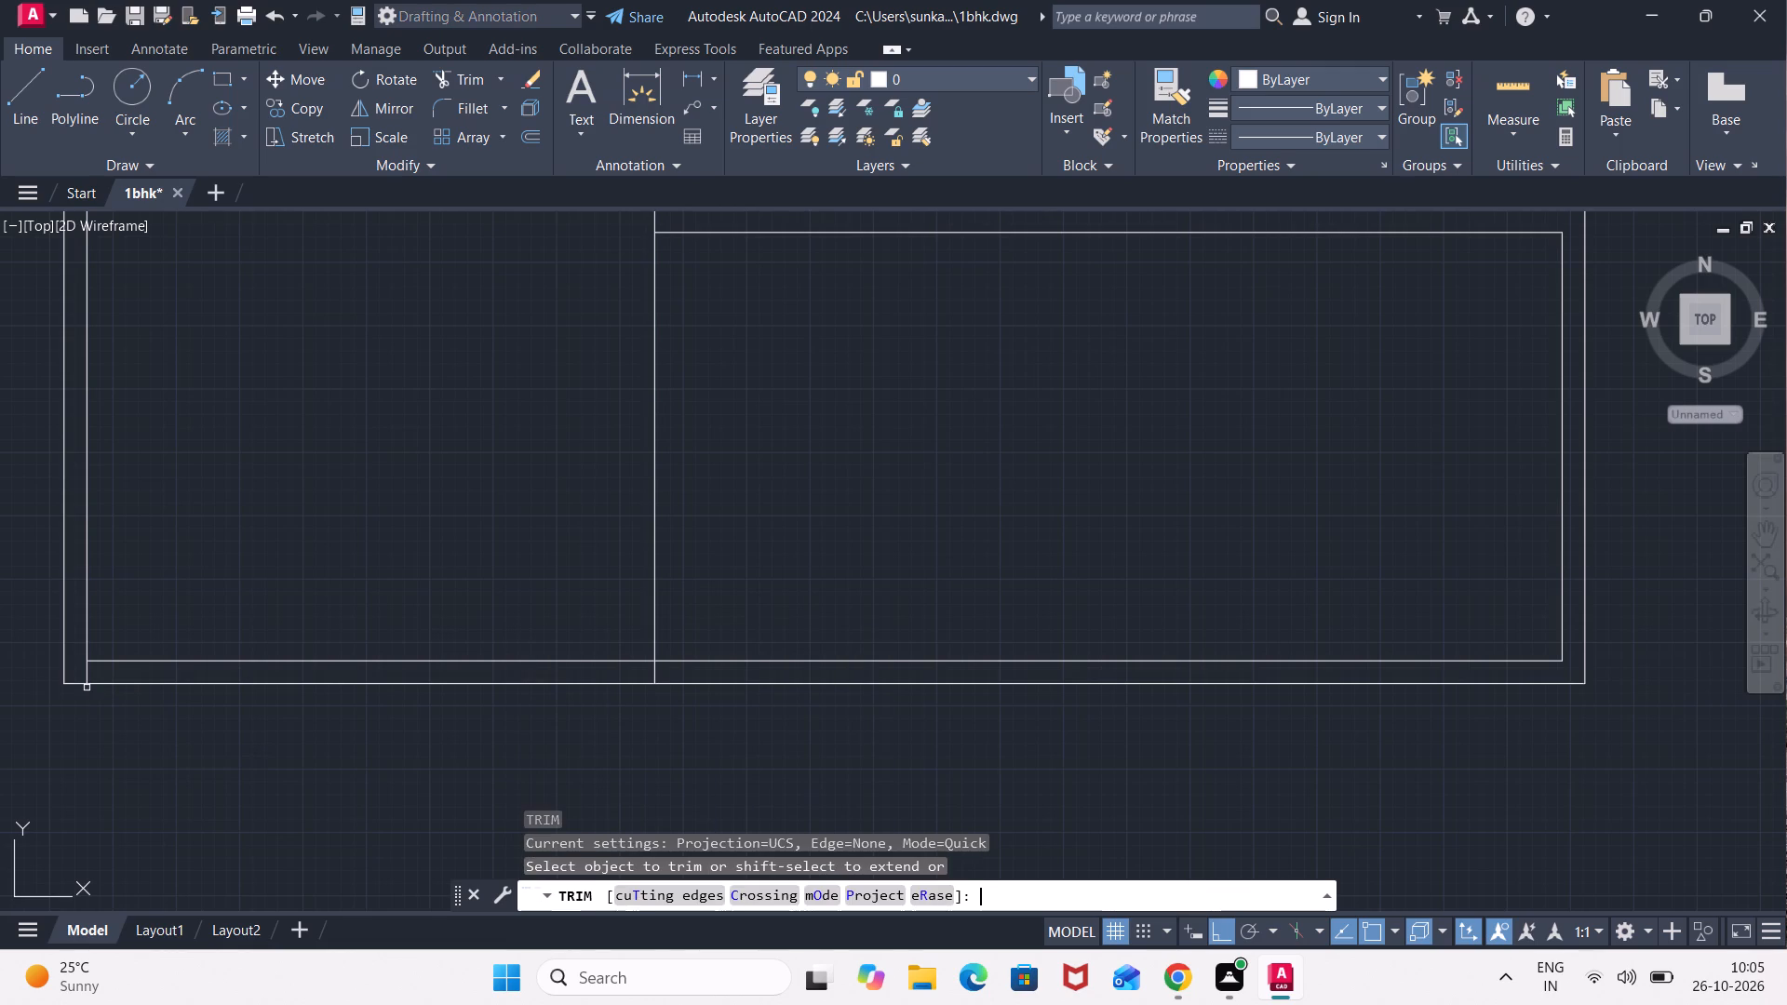
click(306, 663)
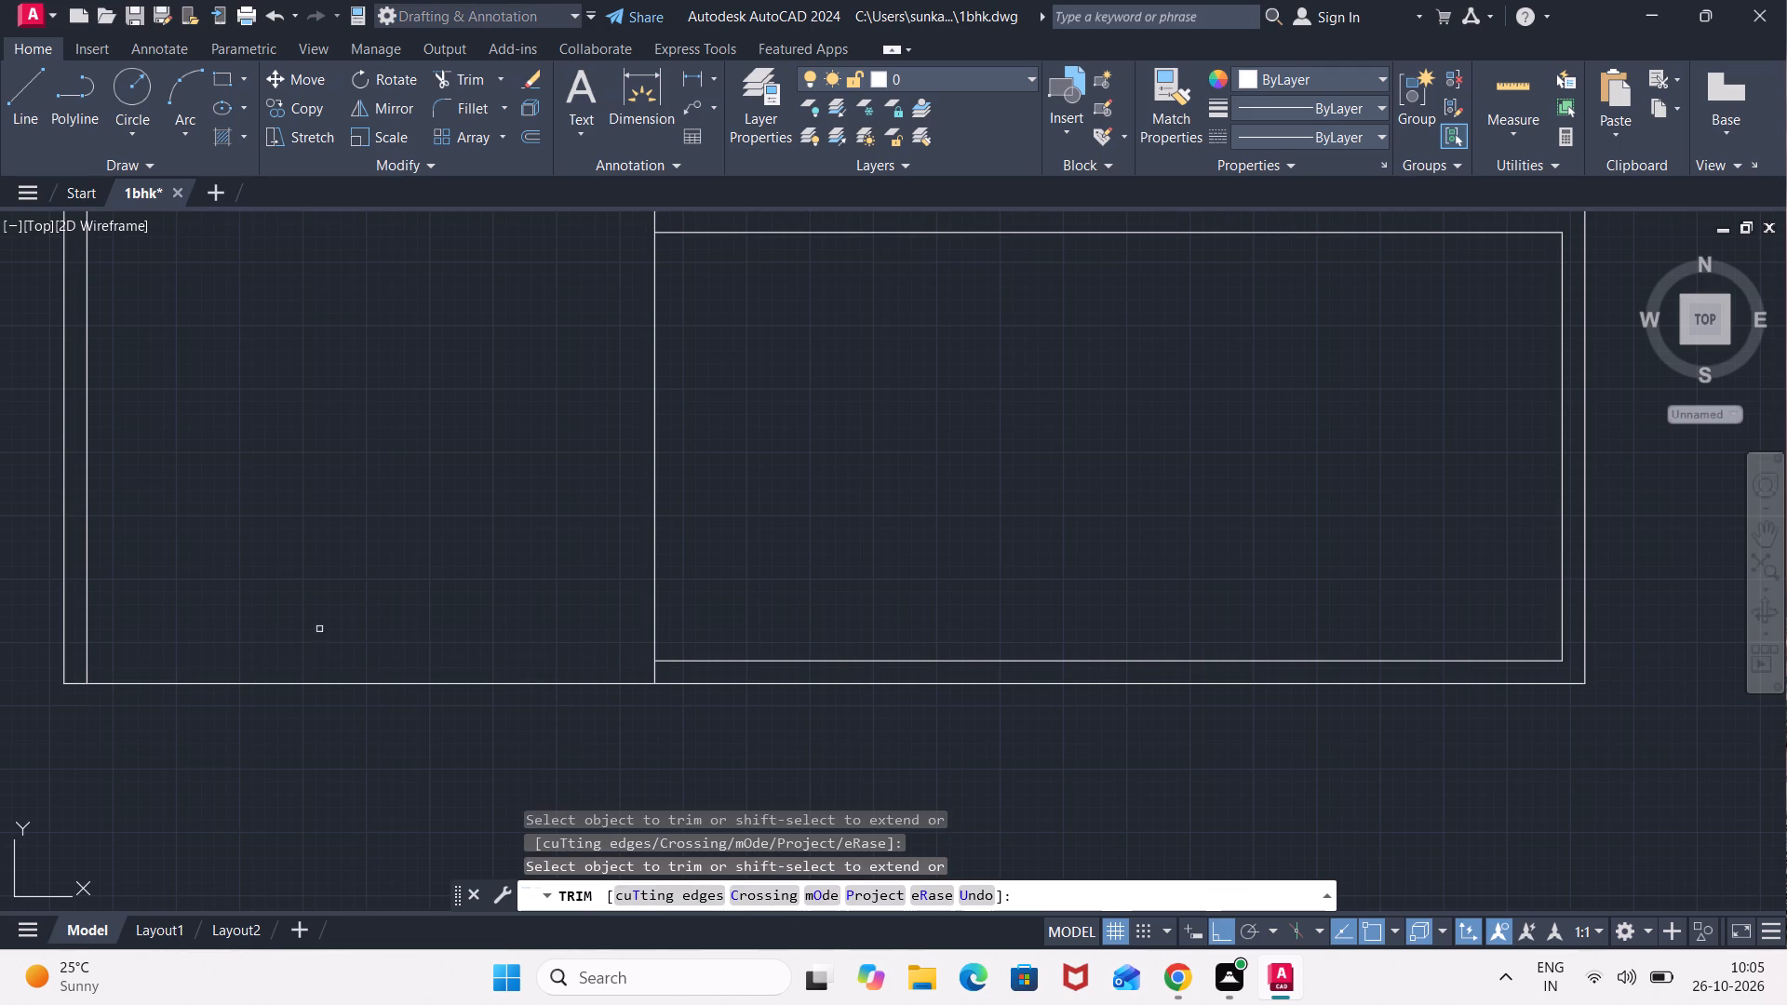
scroll(362, 548, down, 3)
middle_drag(398, 496, 407, 589)
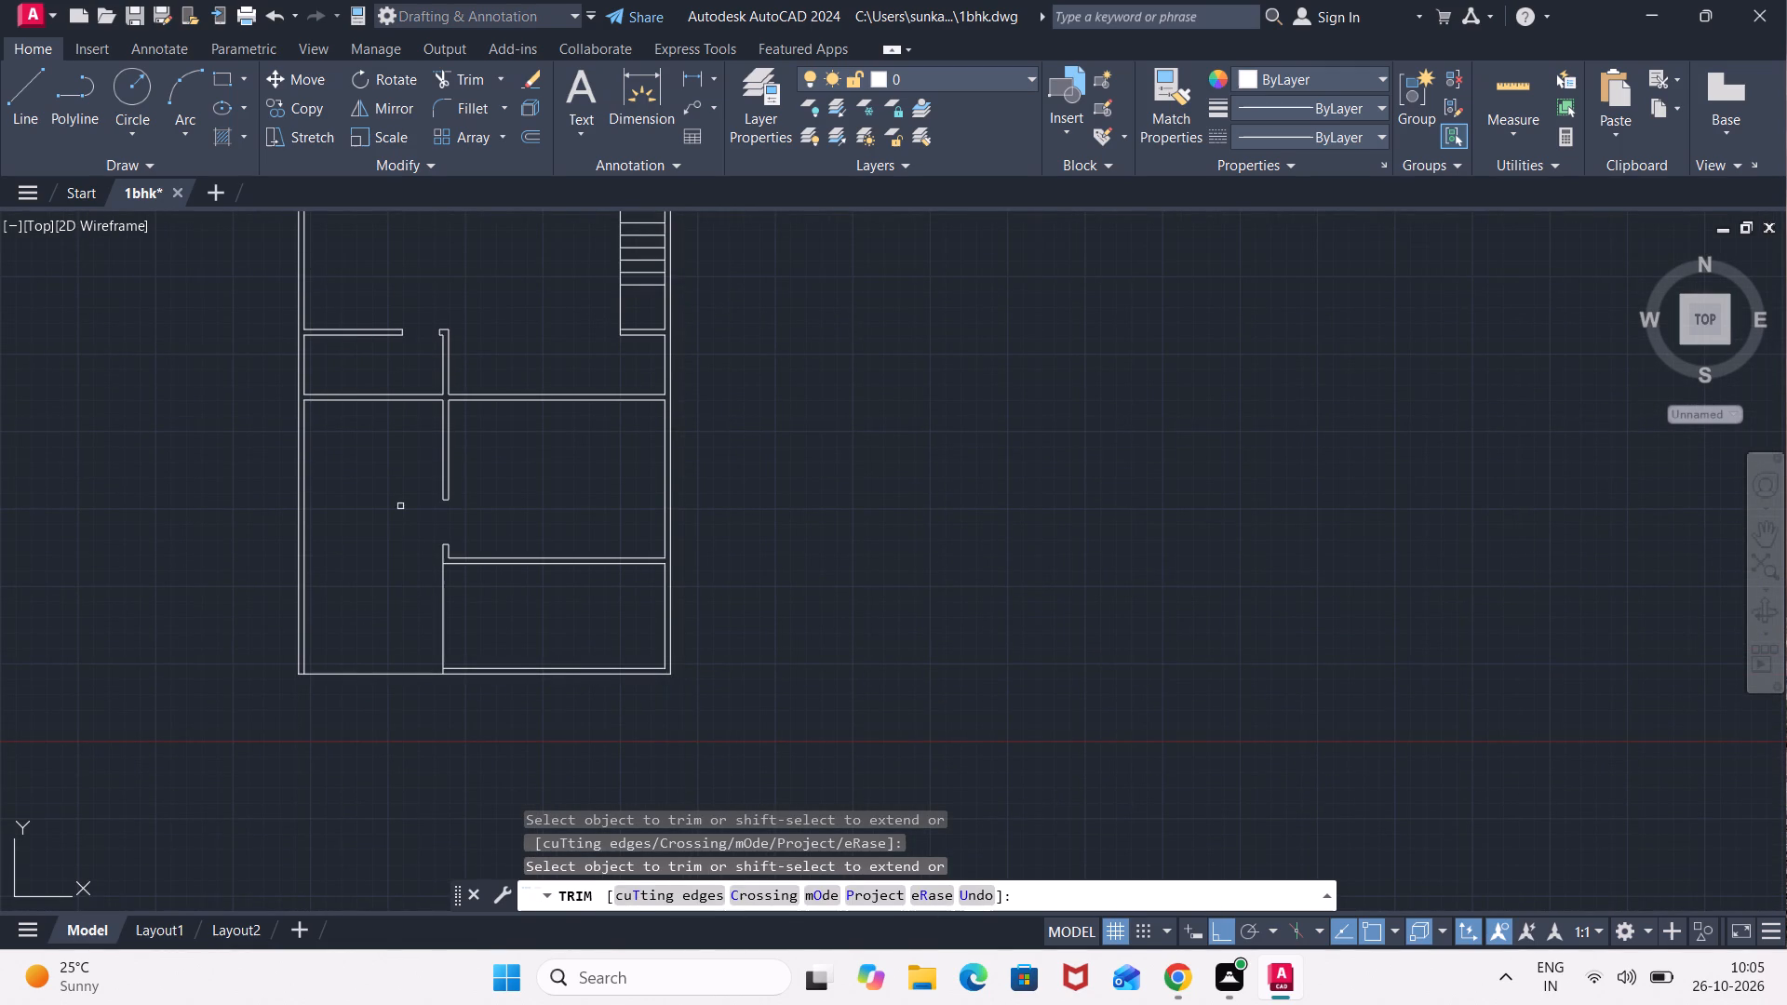
middle_drag(400, 470, 431, 587)
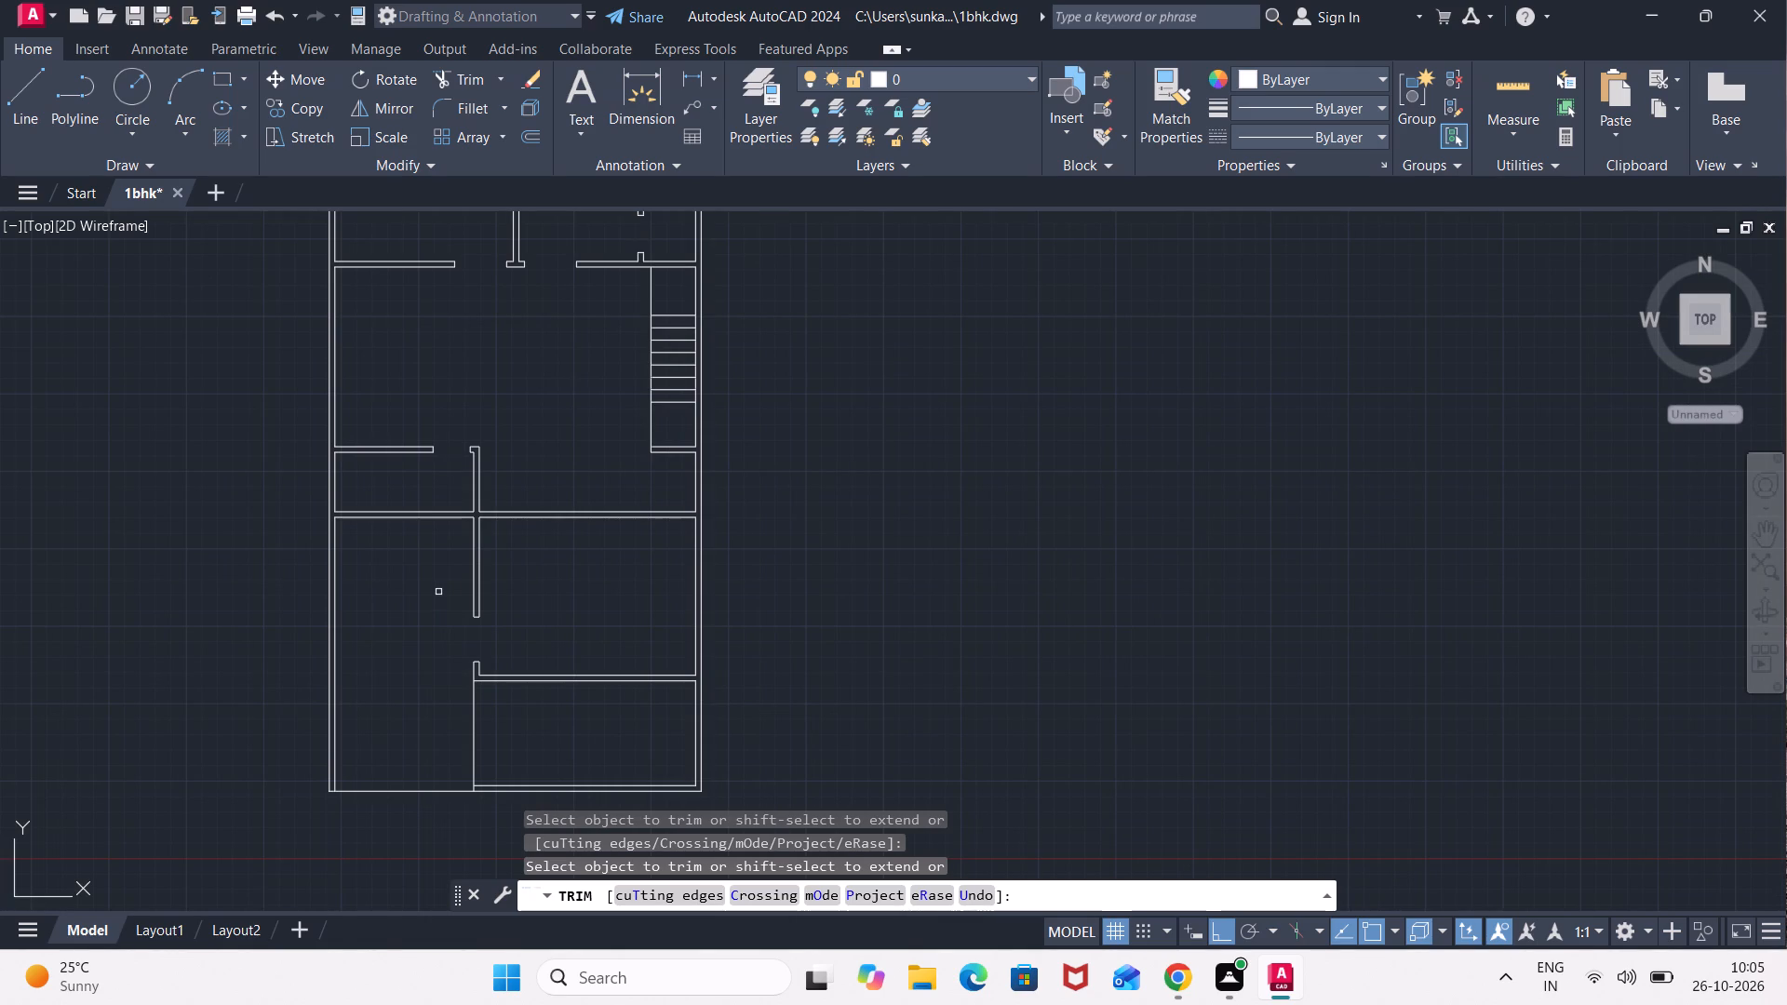
Draw a line in the ACAD_ISO02W100 linetype from the interior vertical wall's top corner to the staircase line, along the wall's upper edge.
click(1340, 141)
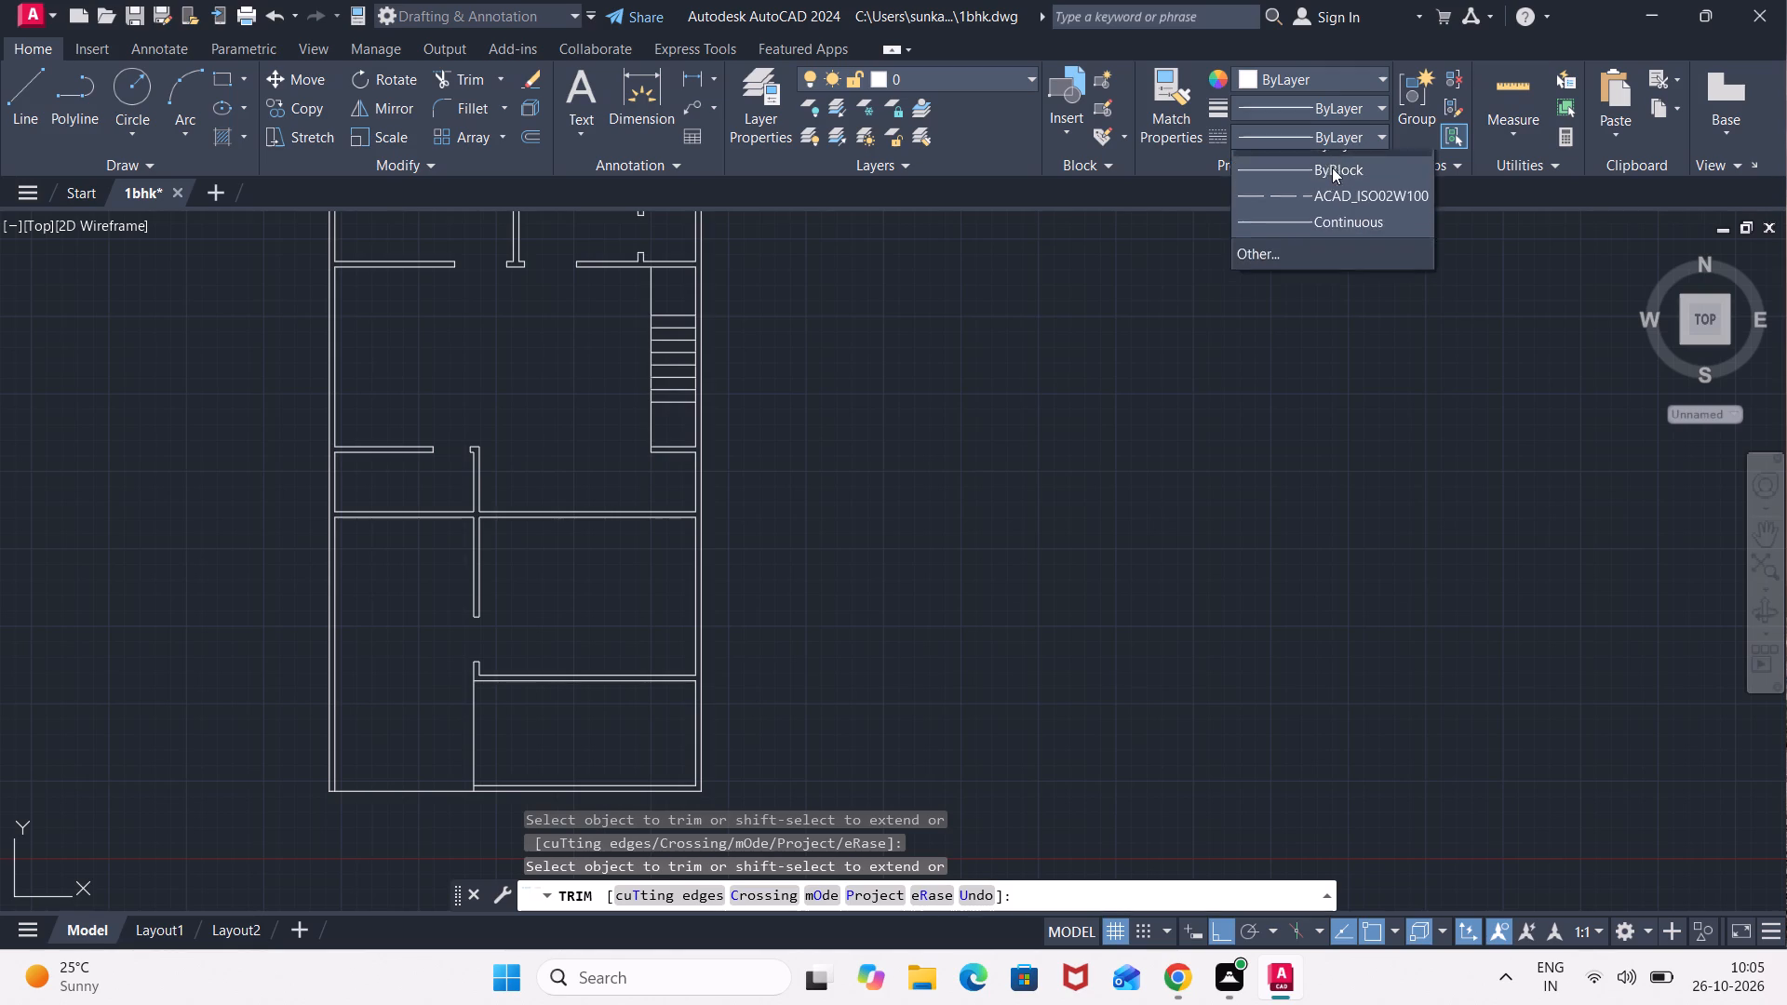
click(1314, 216)
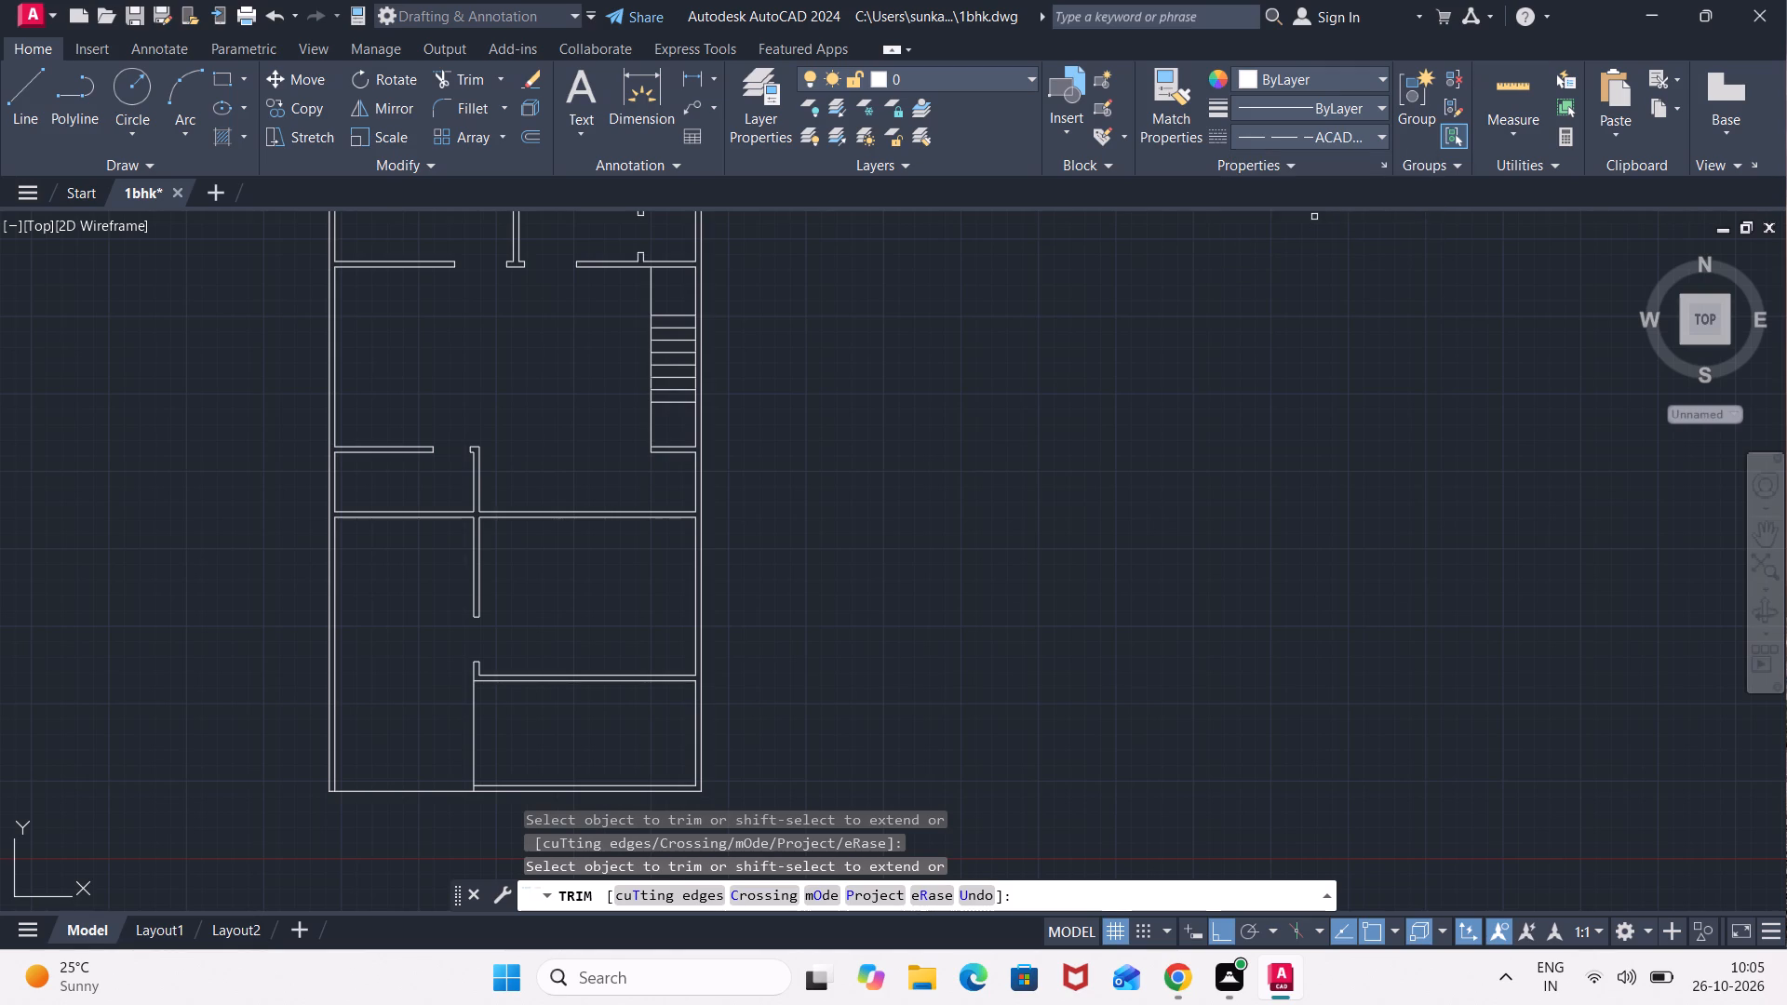
key(Escape)
key(l)
key(Return)
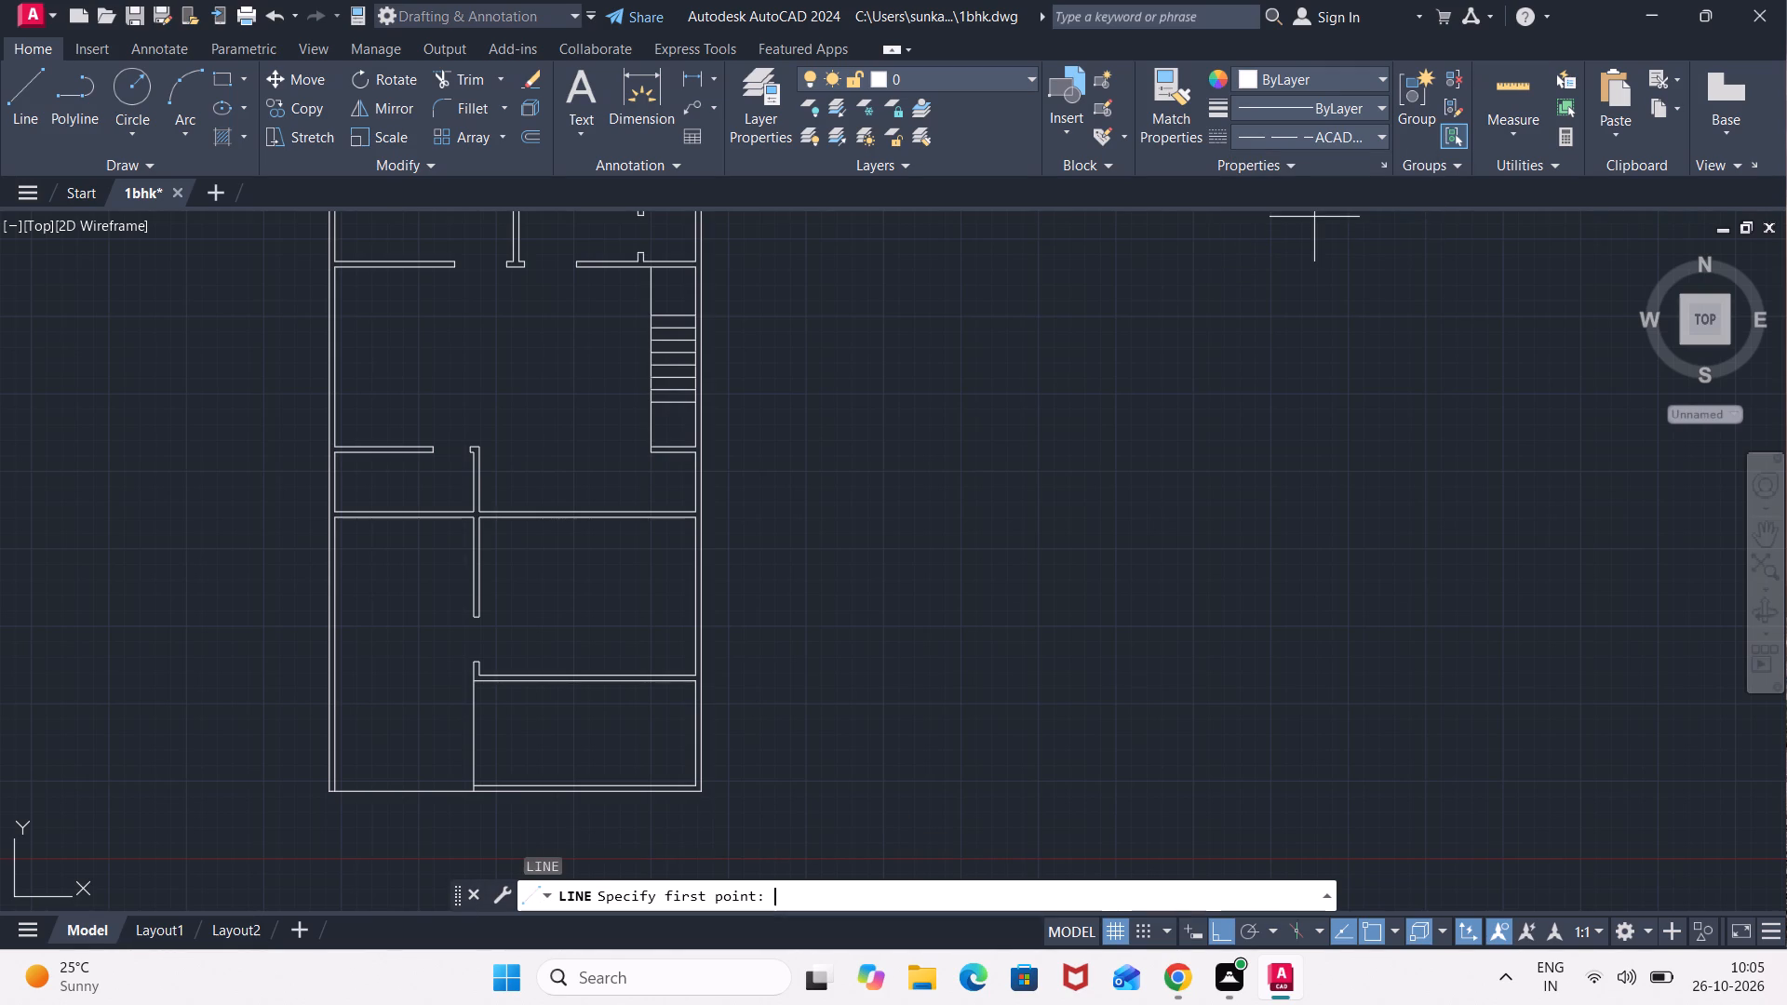
scroll(601, 397, up, 2)
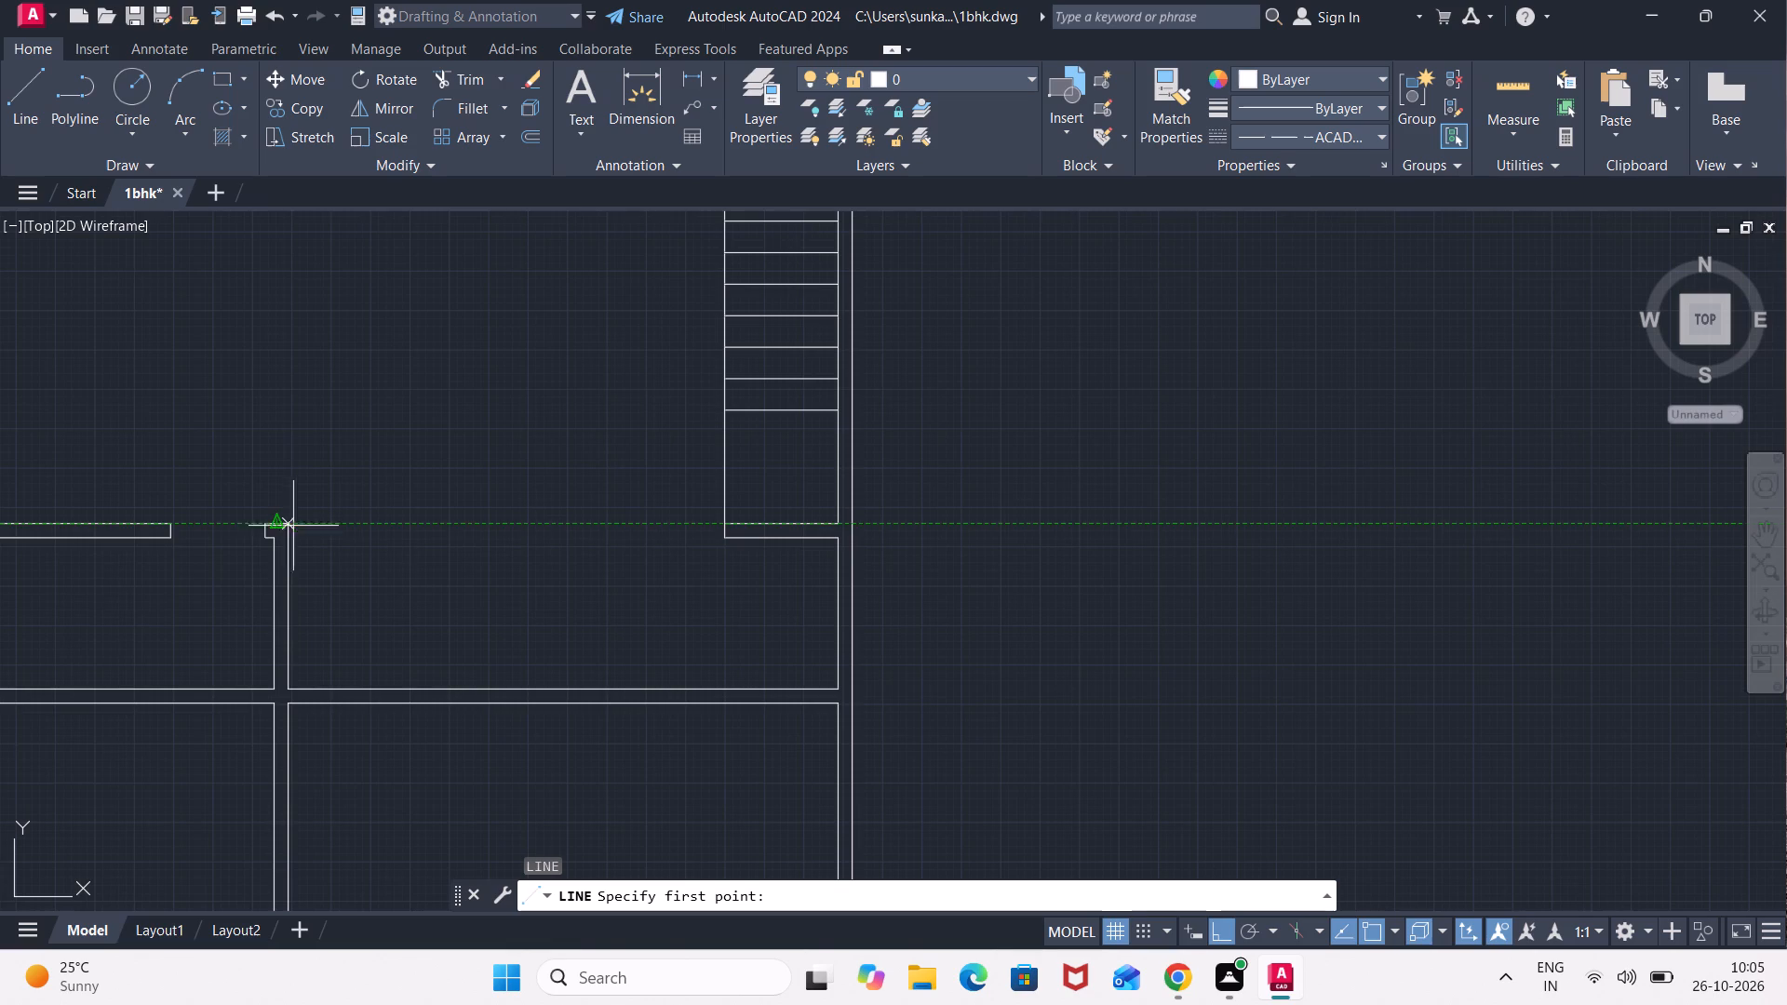
click(291, 523)
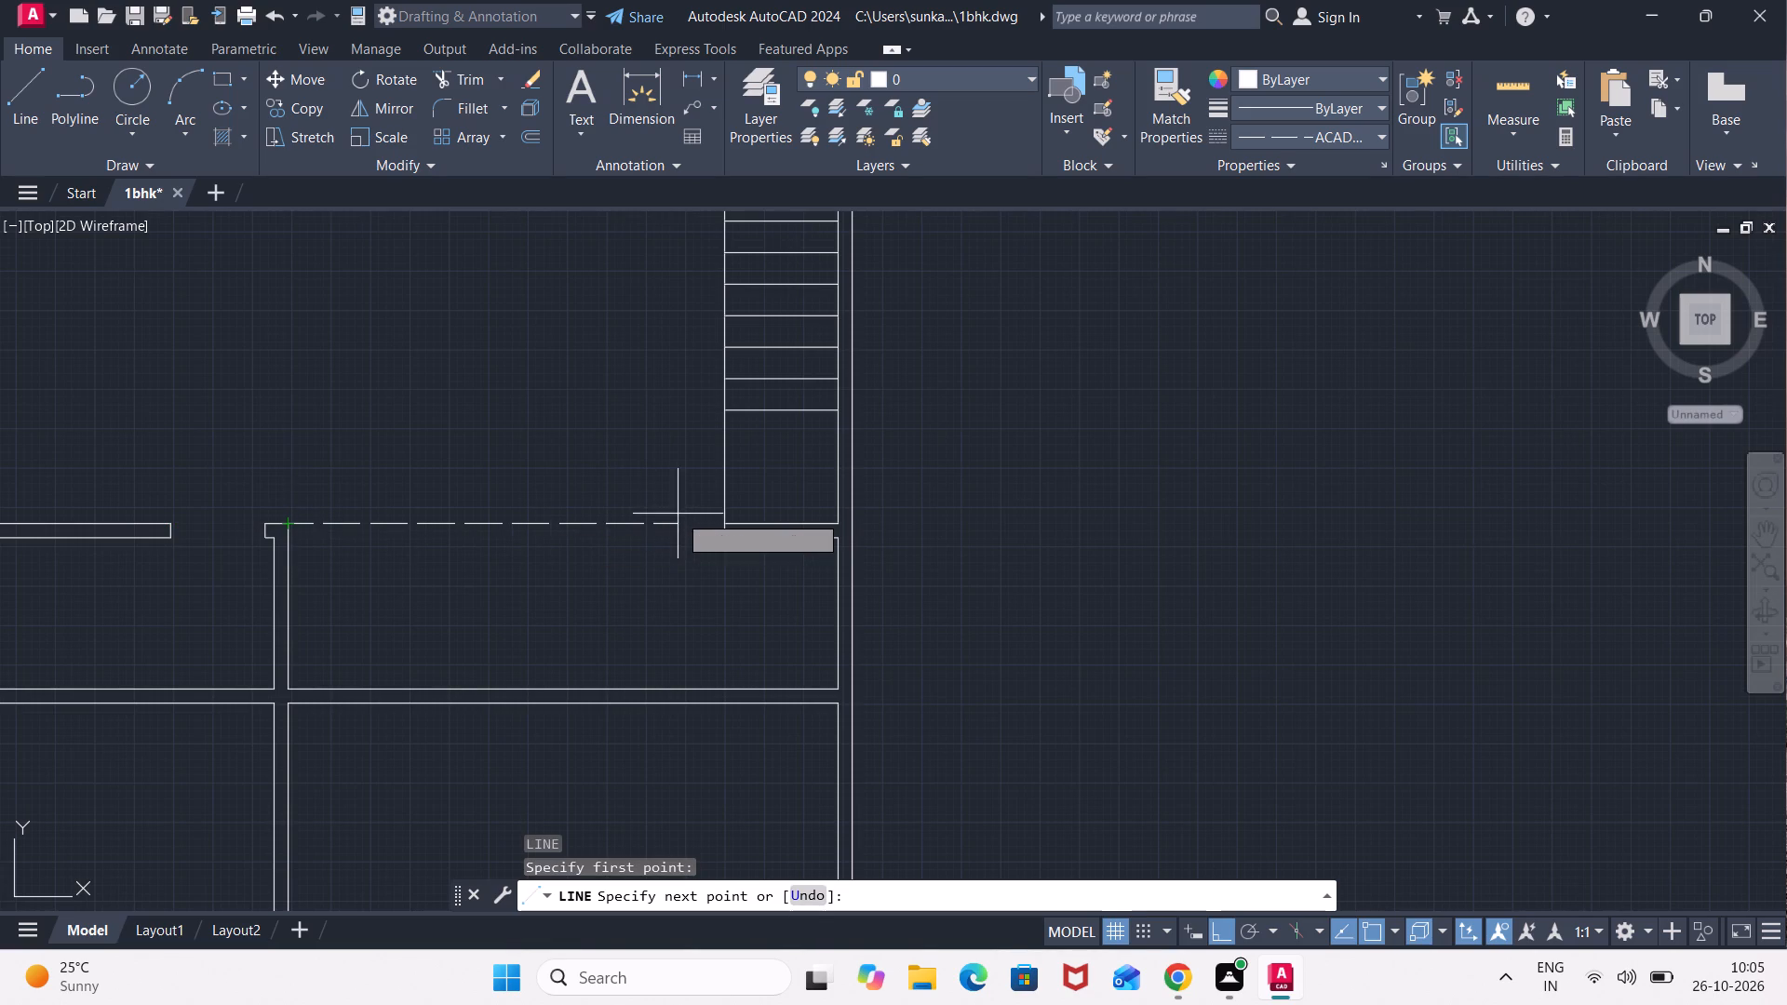
scroll(698, 525, up, 2)
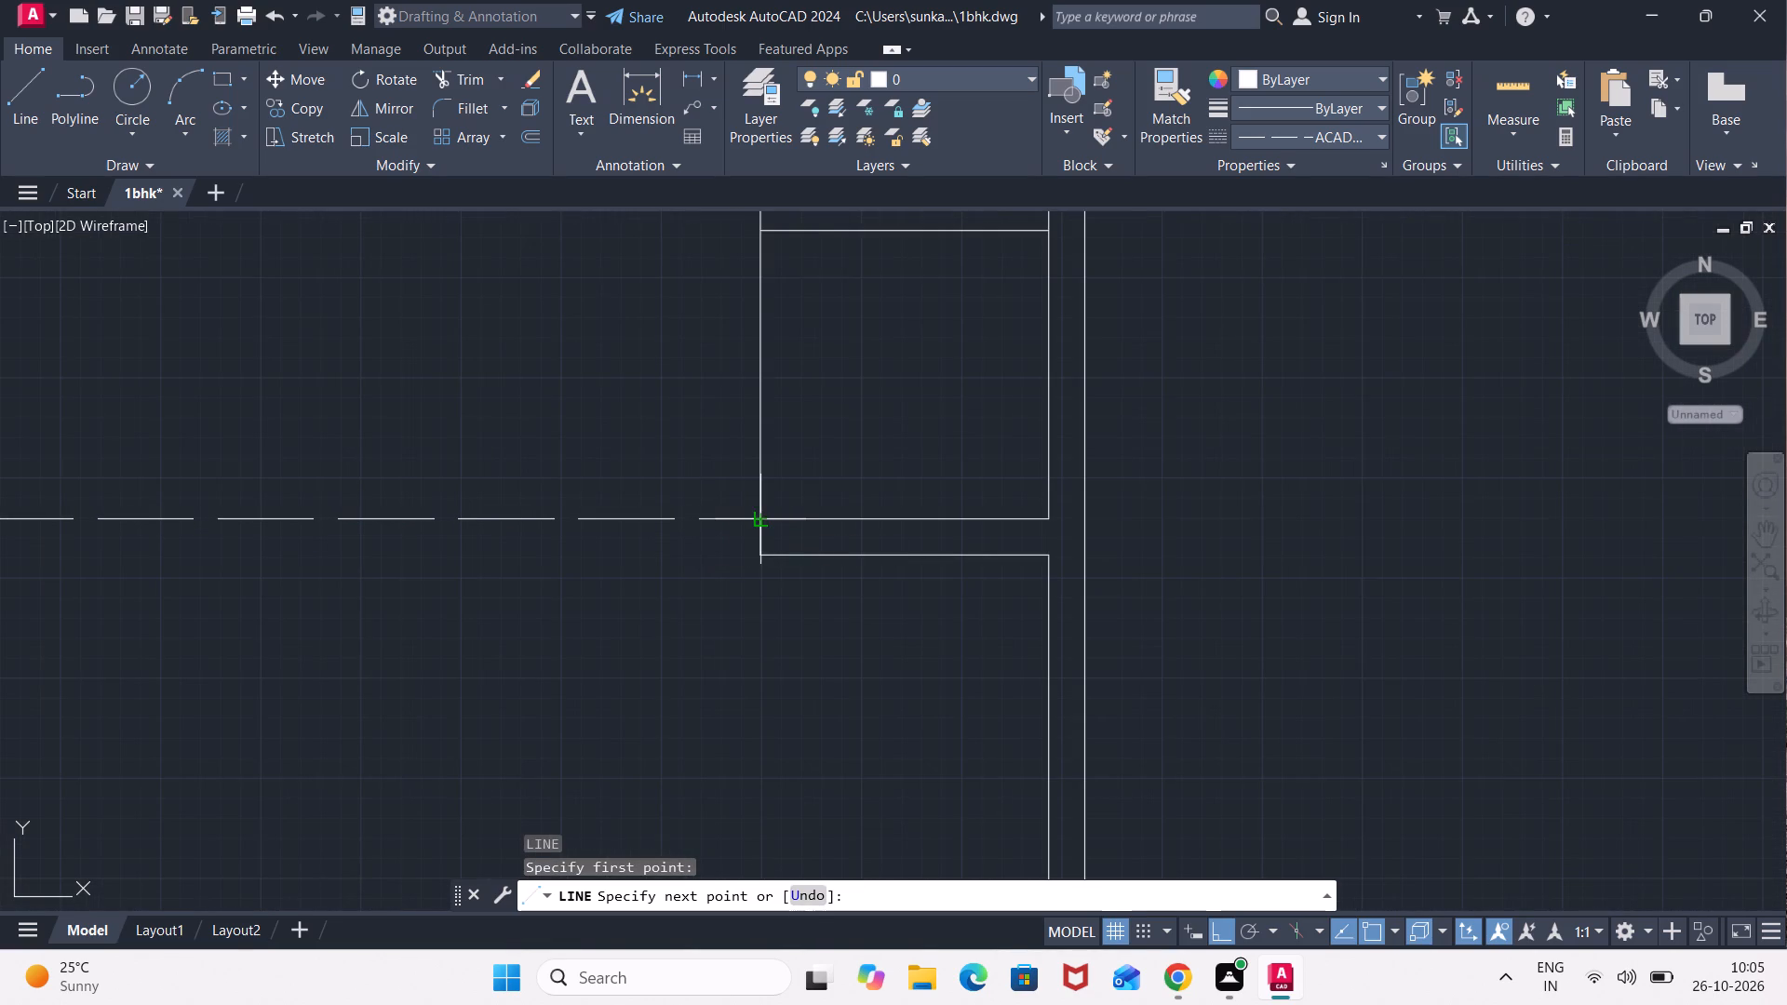
click(763, 515)
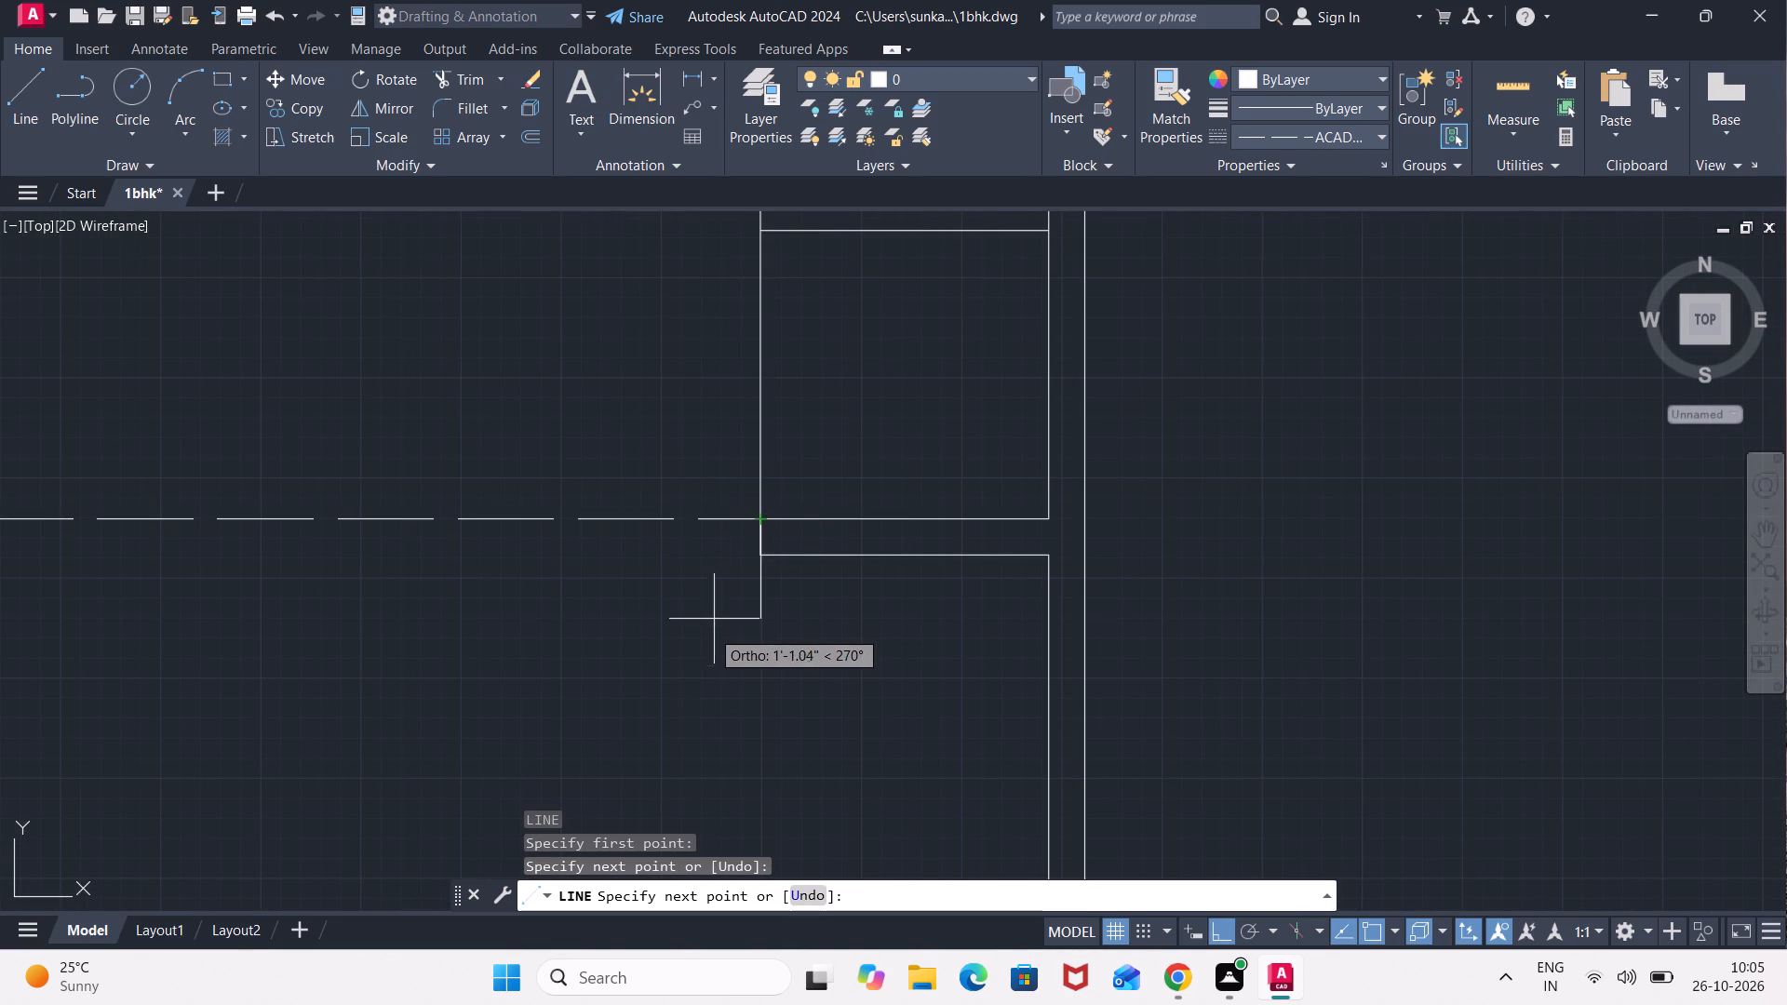
scroll(705, 627, down, 3)
key(Escape)
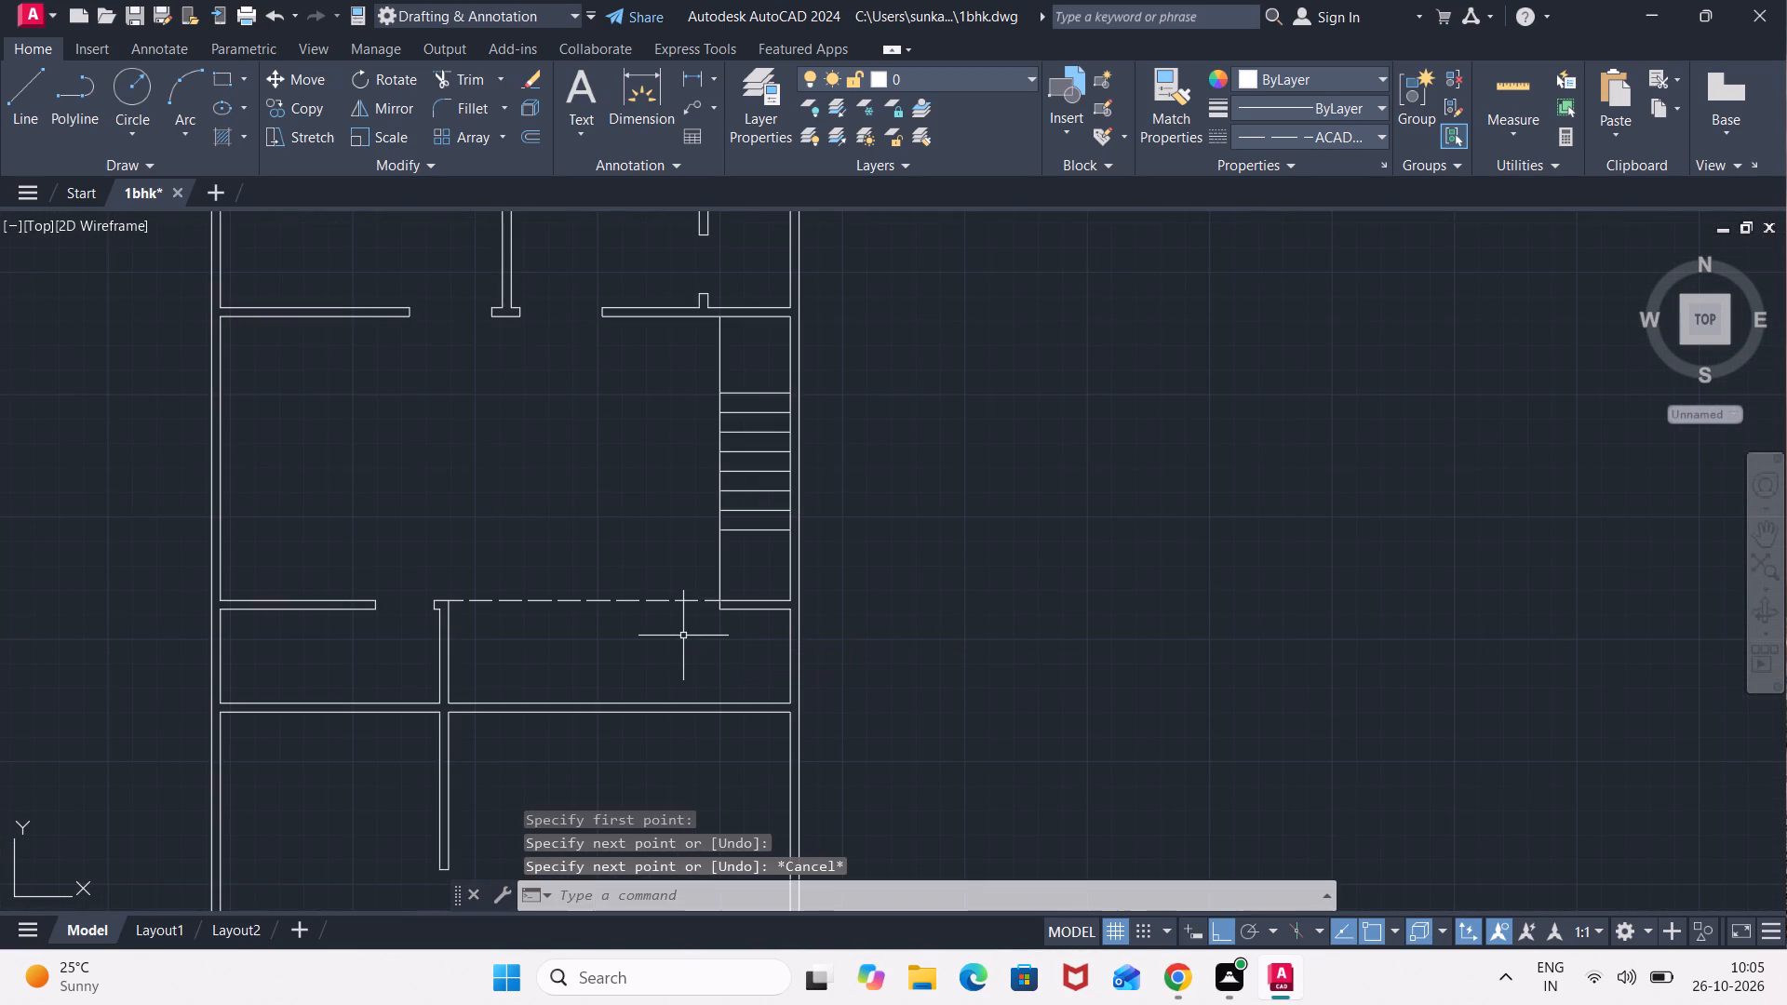
Draw a parallel dashed line along the same wall's lower edge, from the vertical wall to the lower corner below the staircase.
key(l)
key(Return)
scroll(517, 631, up, 1)
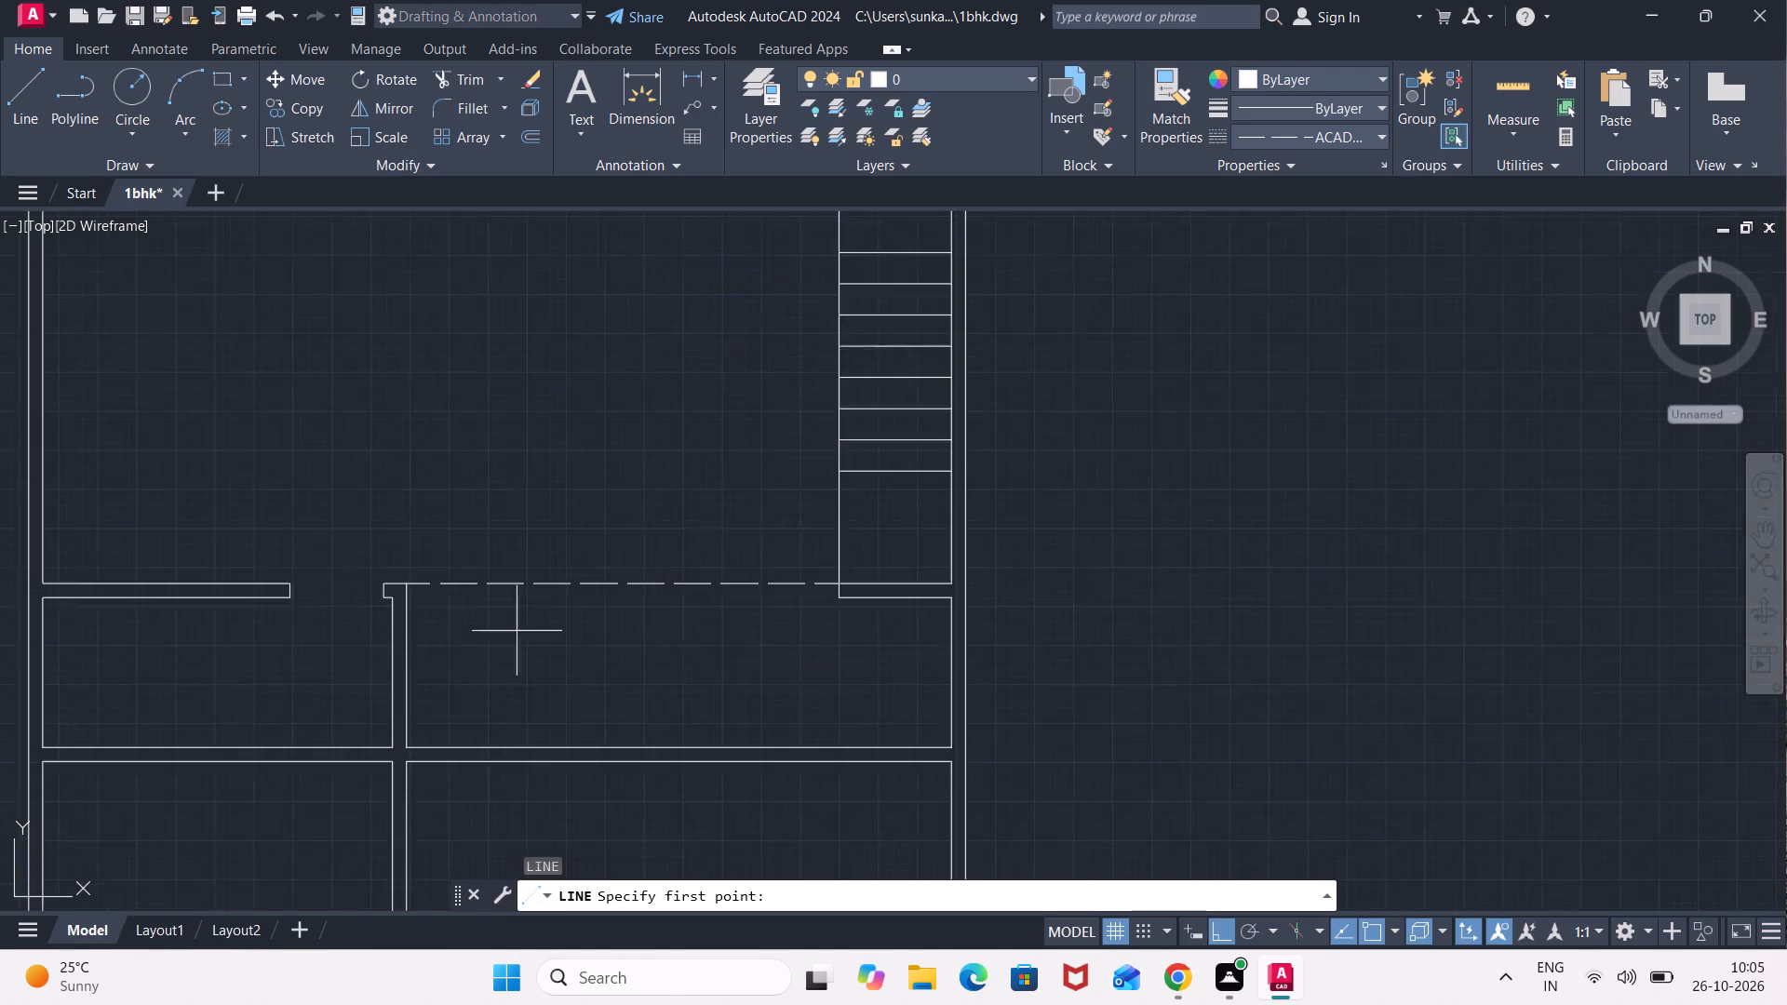
scroll(516, 630, up, 2)
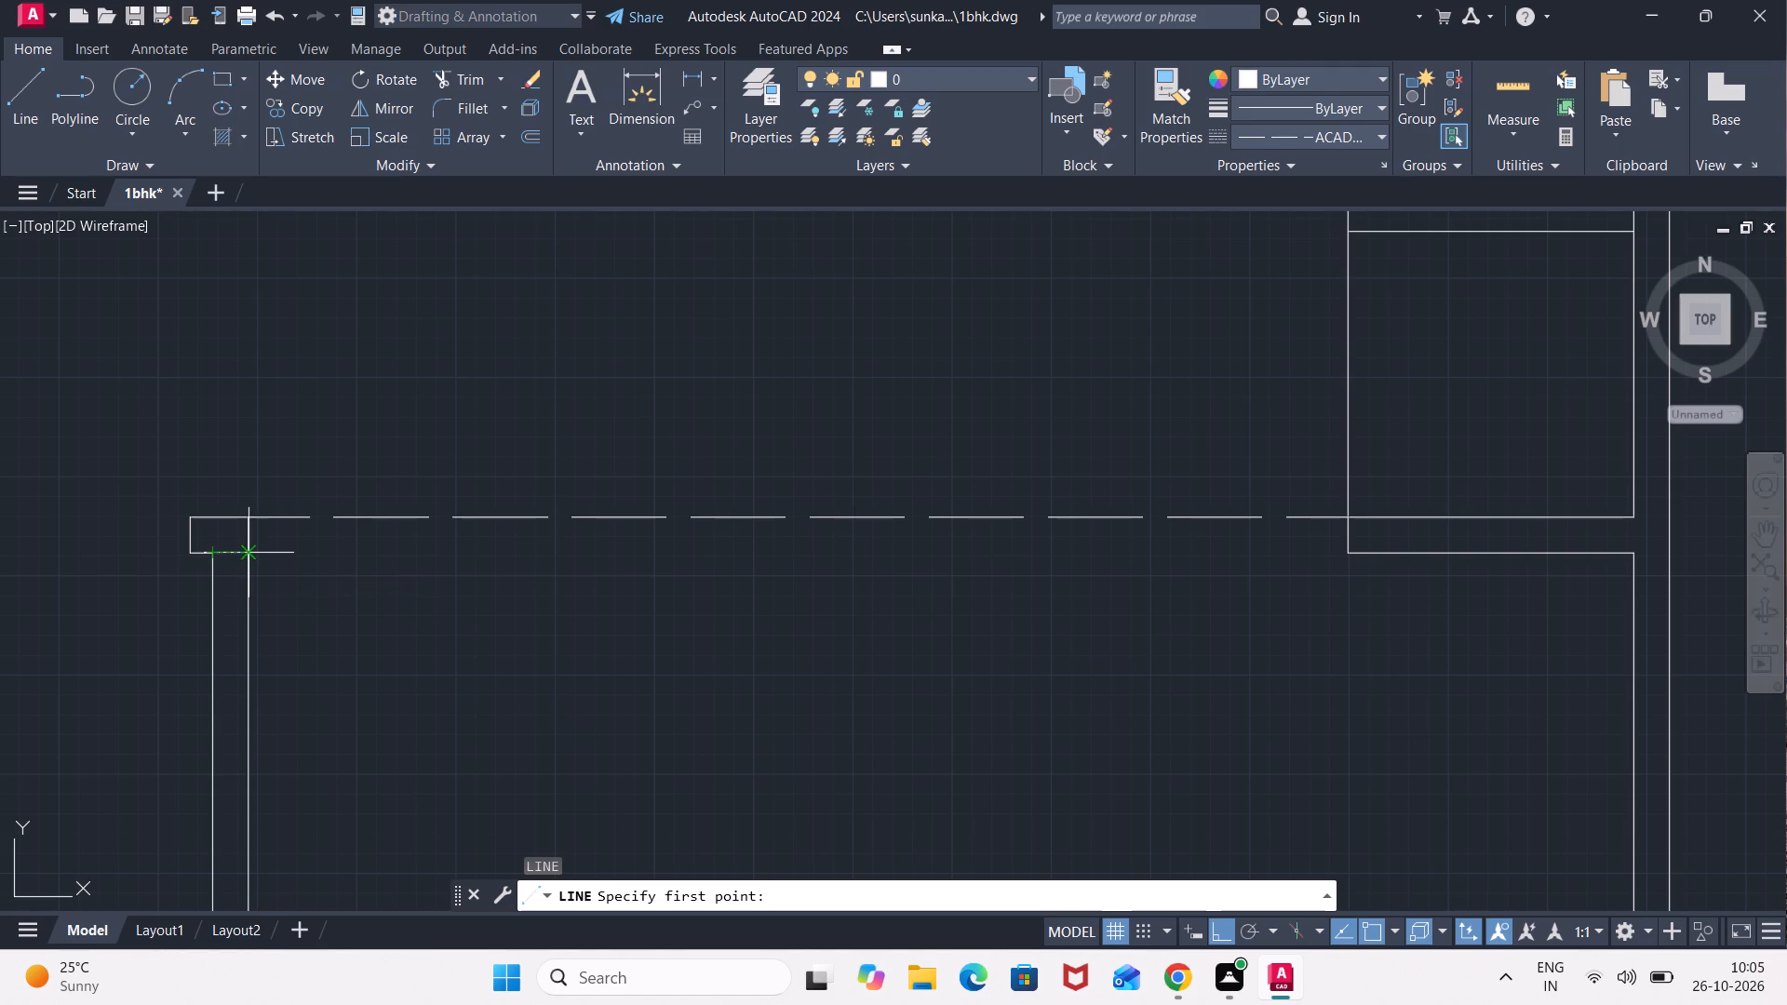
click(248, 551)
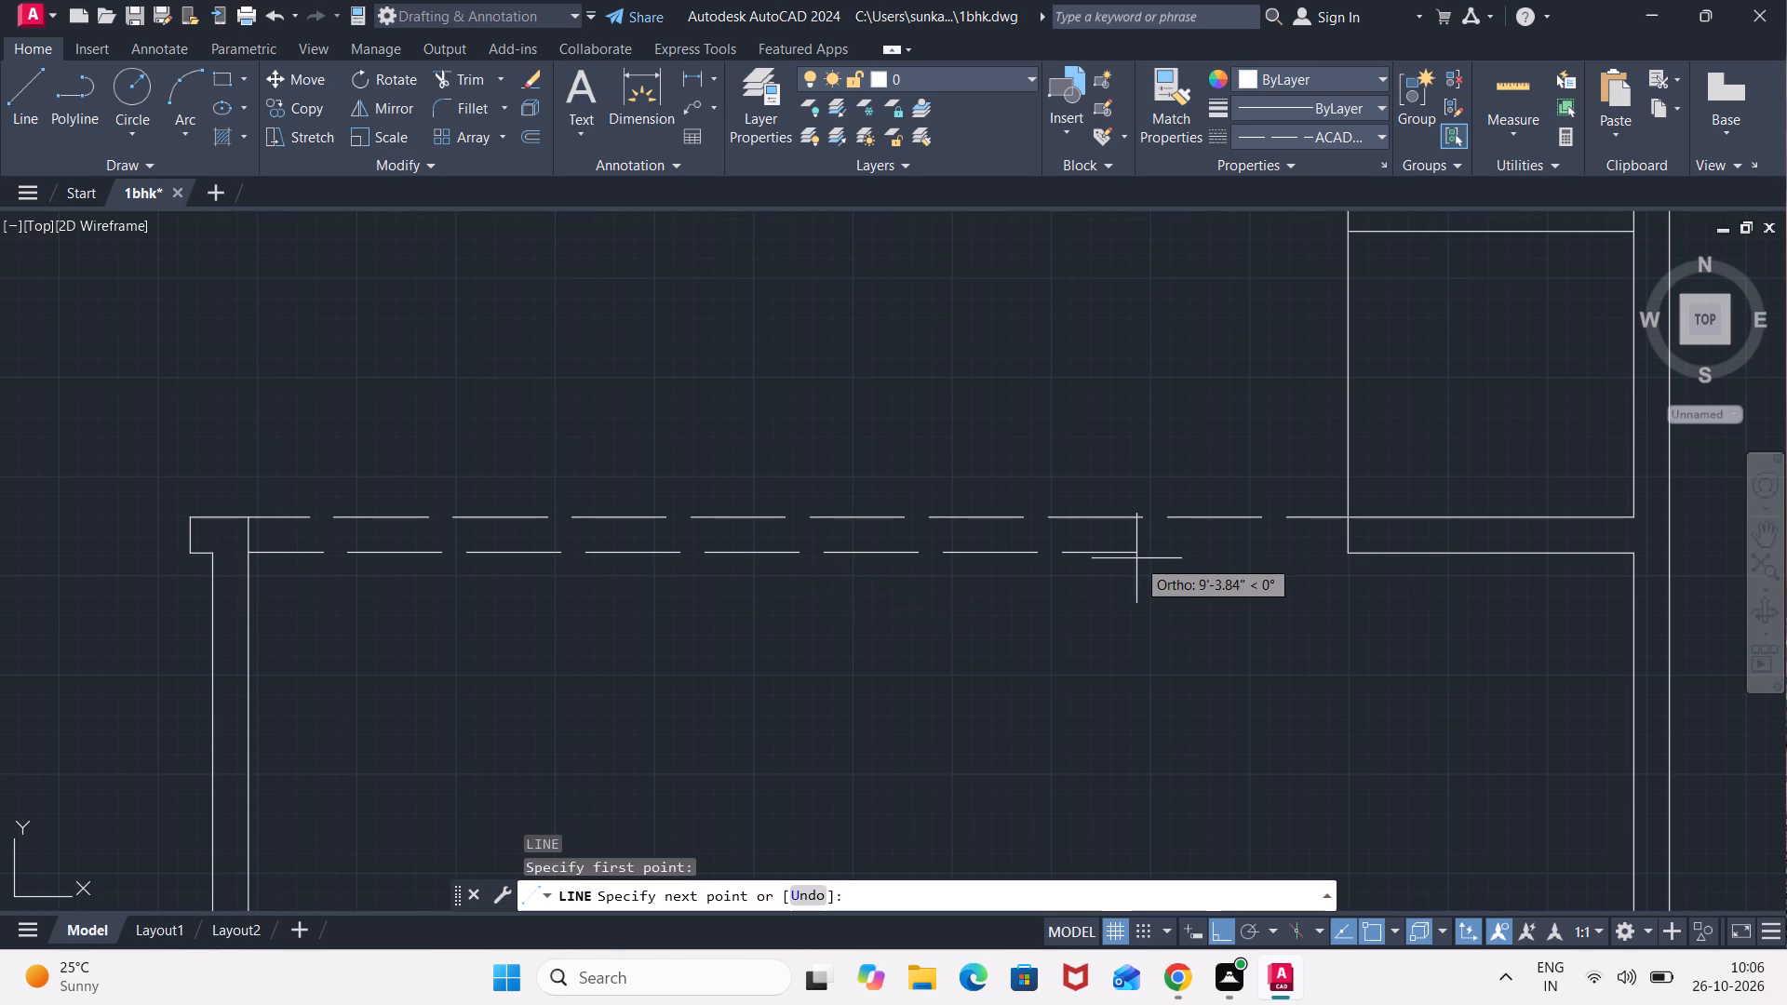
click(1347, 556)
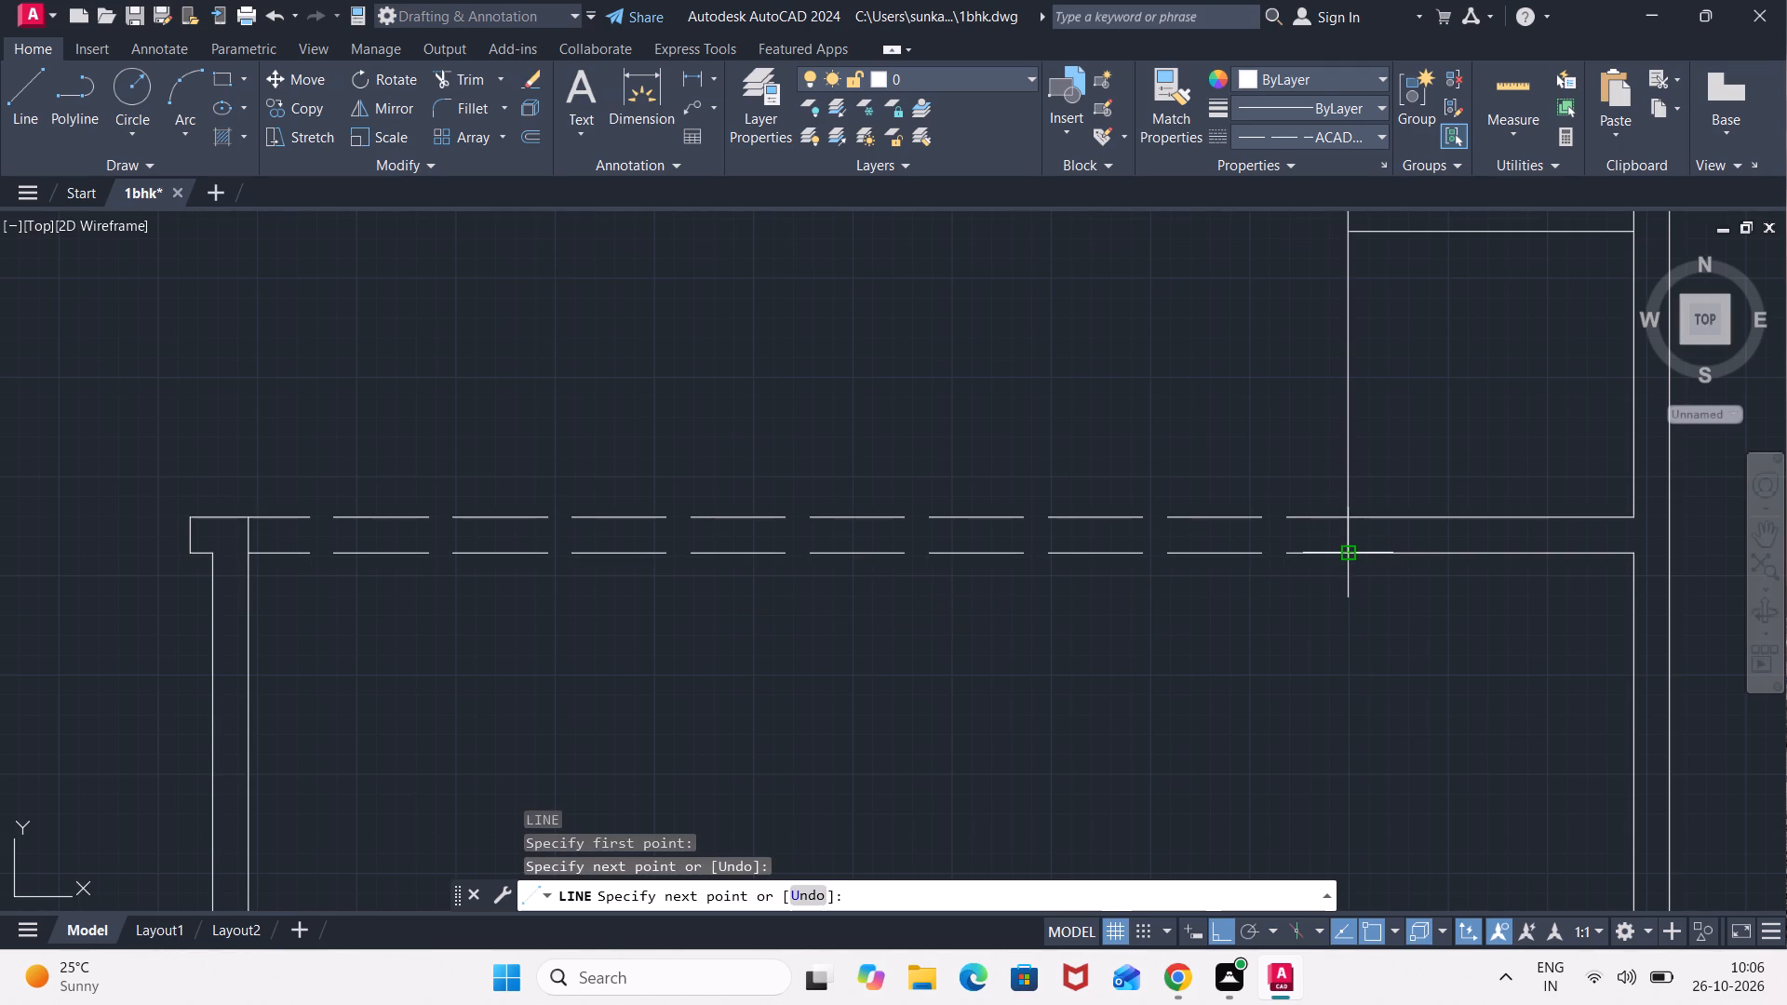
key(Escape)
scroll(1250, 563, down, 3)
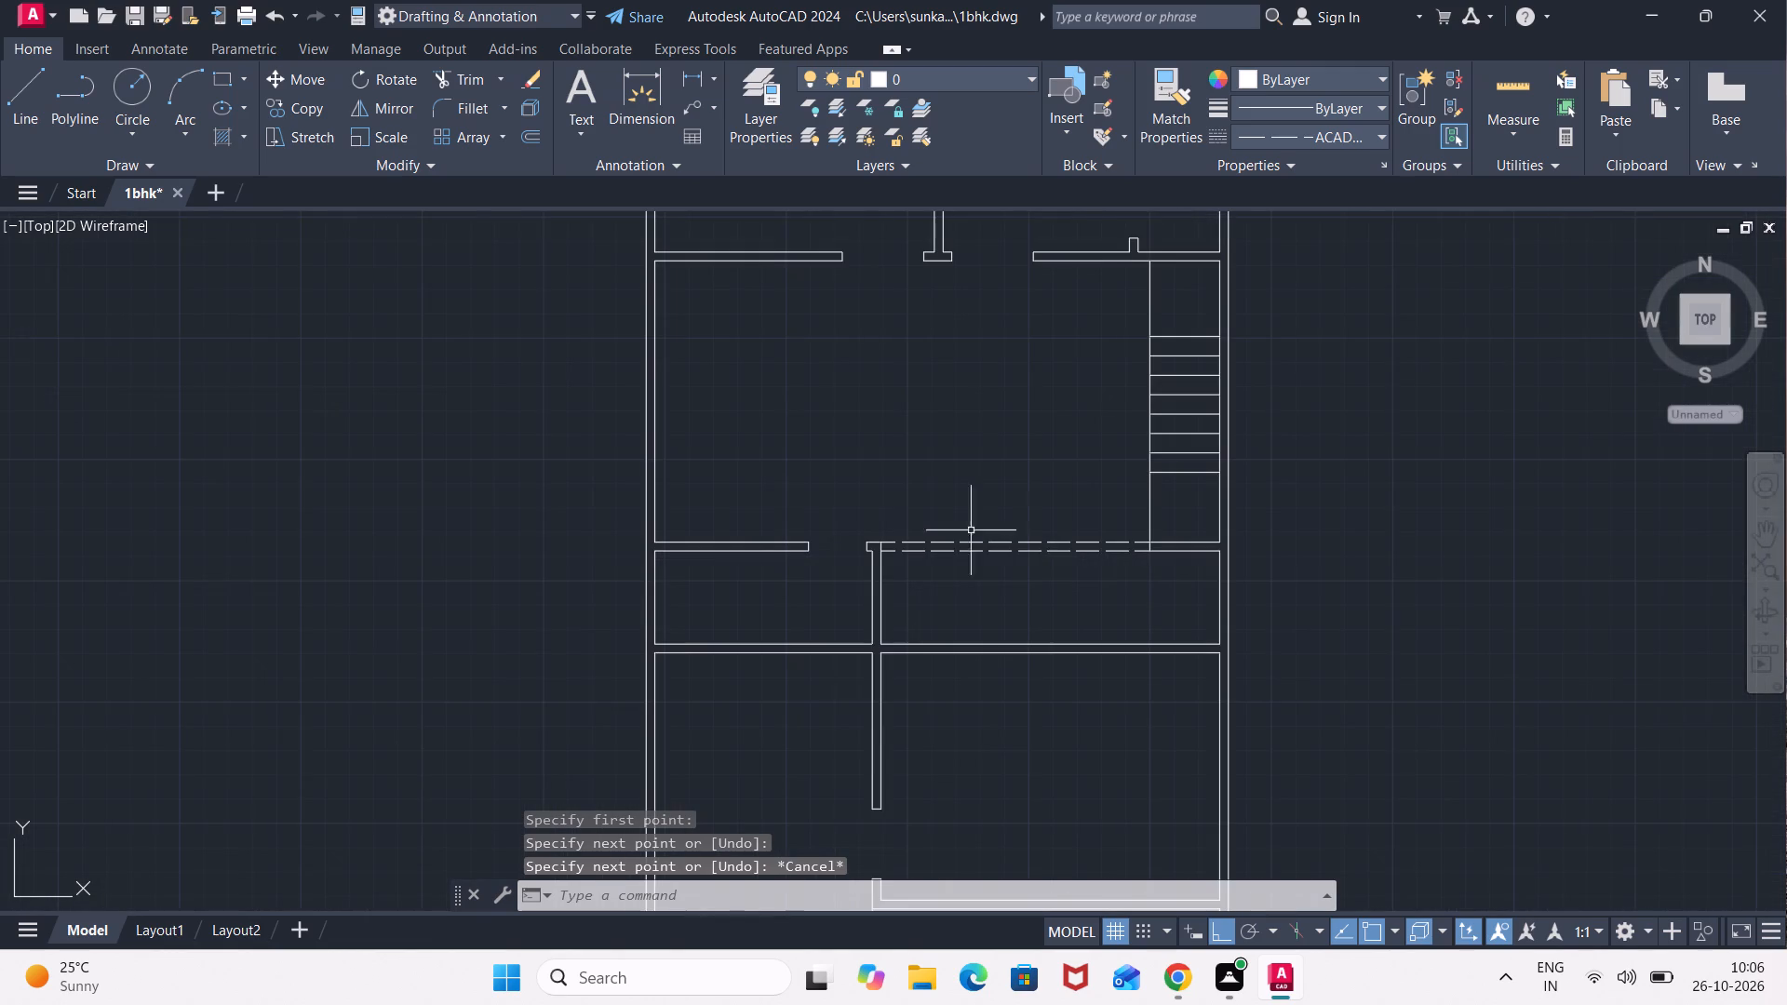
Draw a dashed S-shaped spline from the upper-left interior wall's free end down to the lower-left interior wall's top edge, with Ortho off.
middle_drag(886, 468, 859, 614)
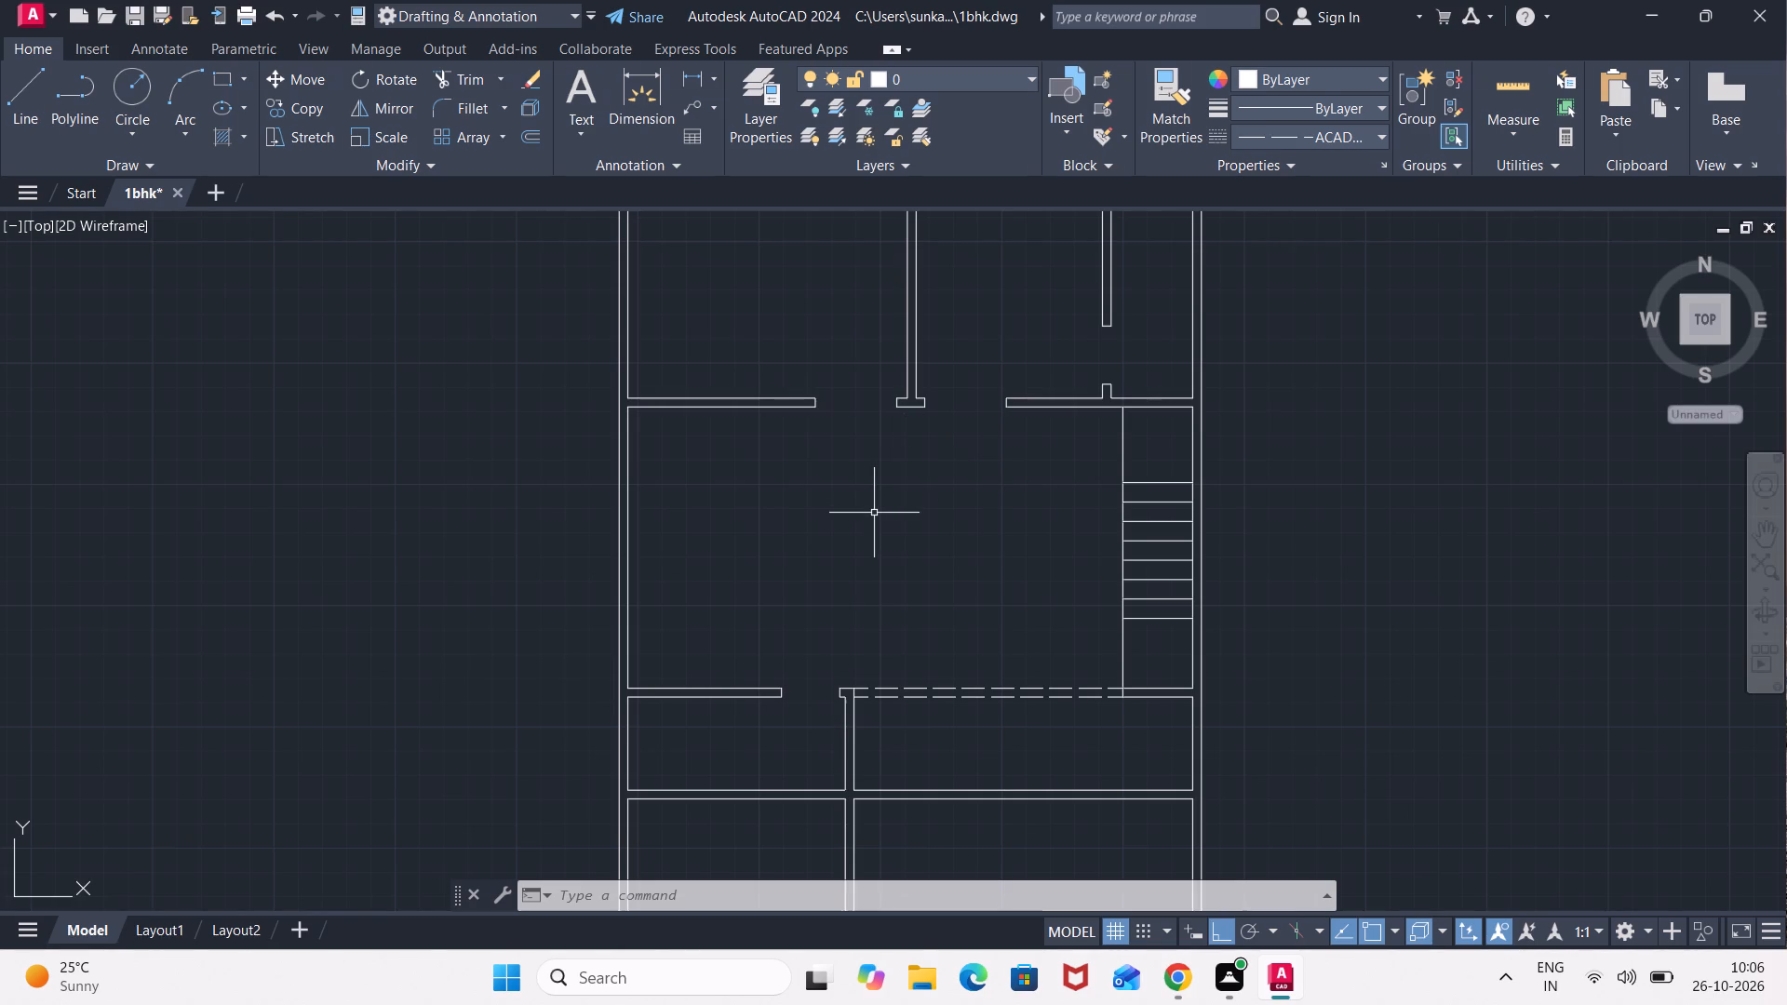
text(spl)
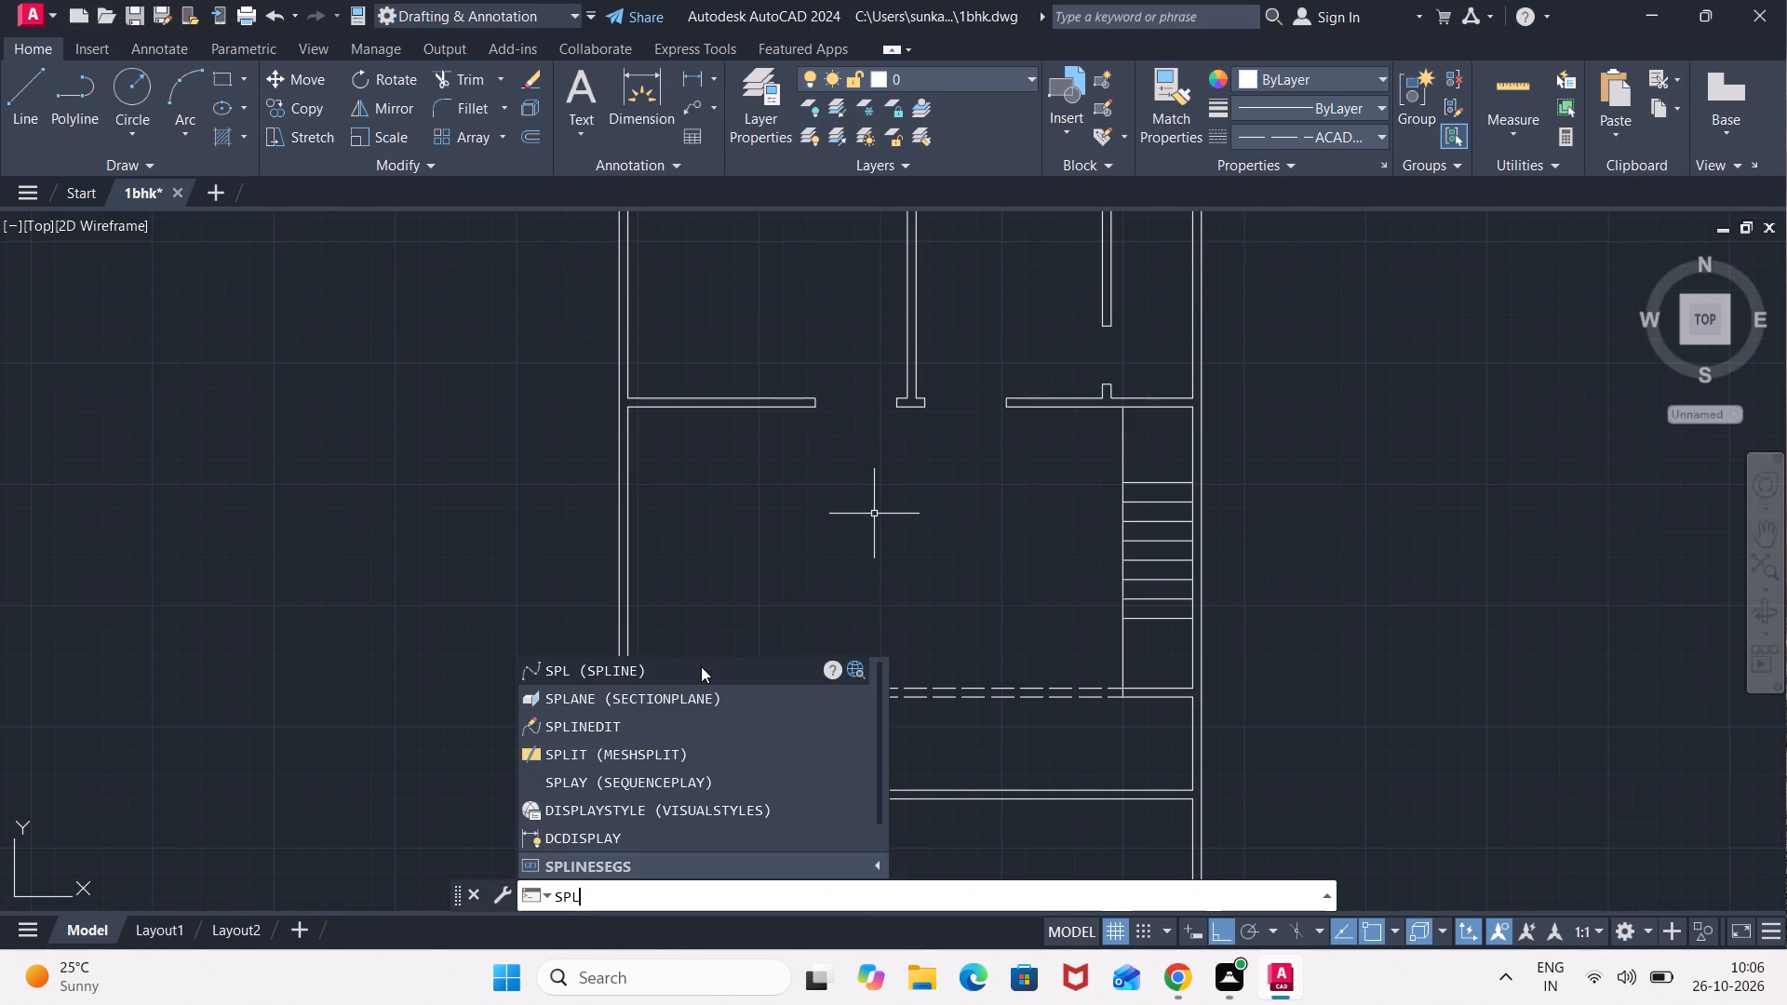
click(701, 666)
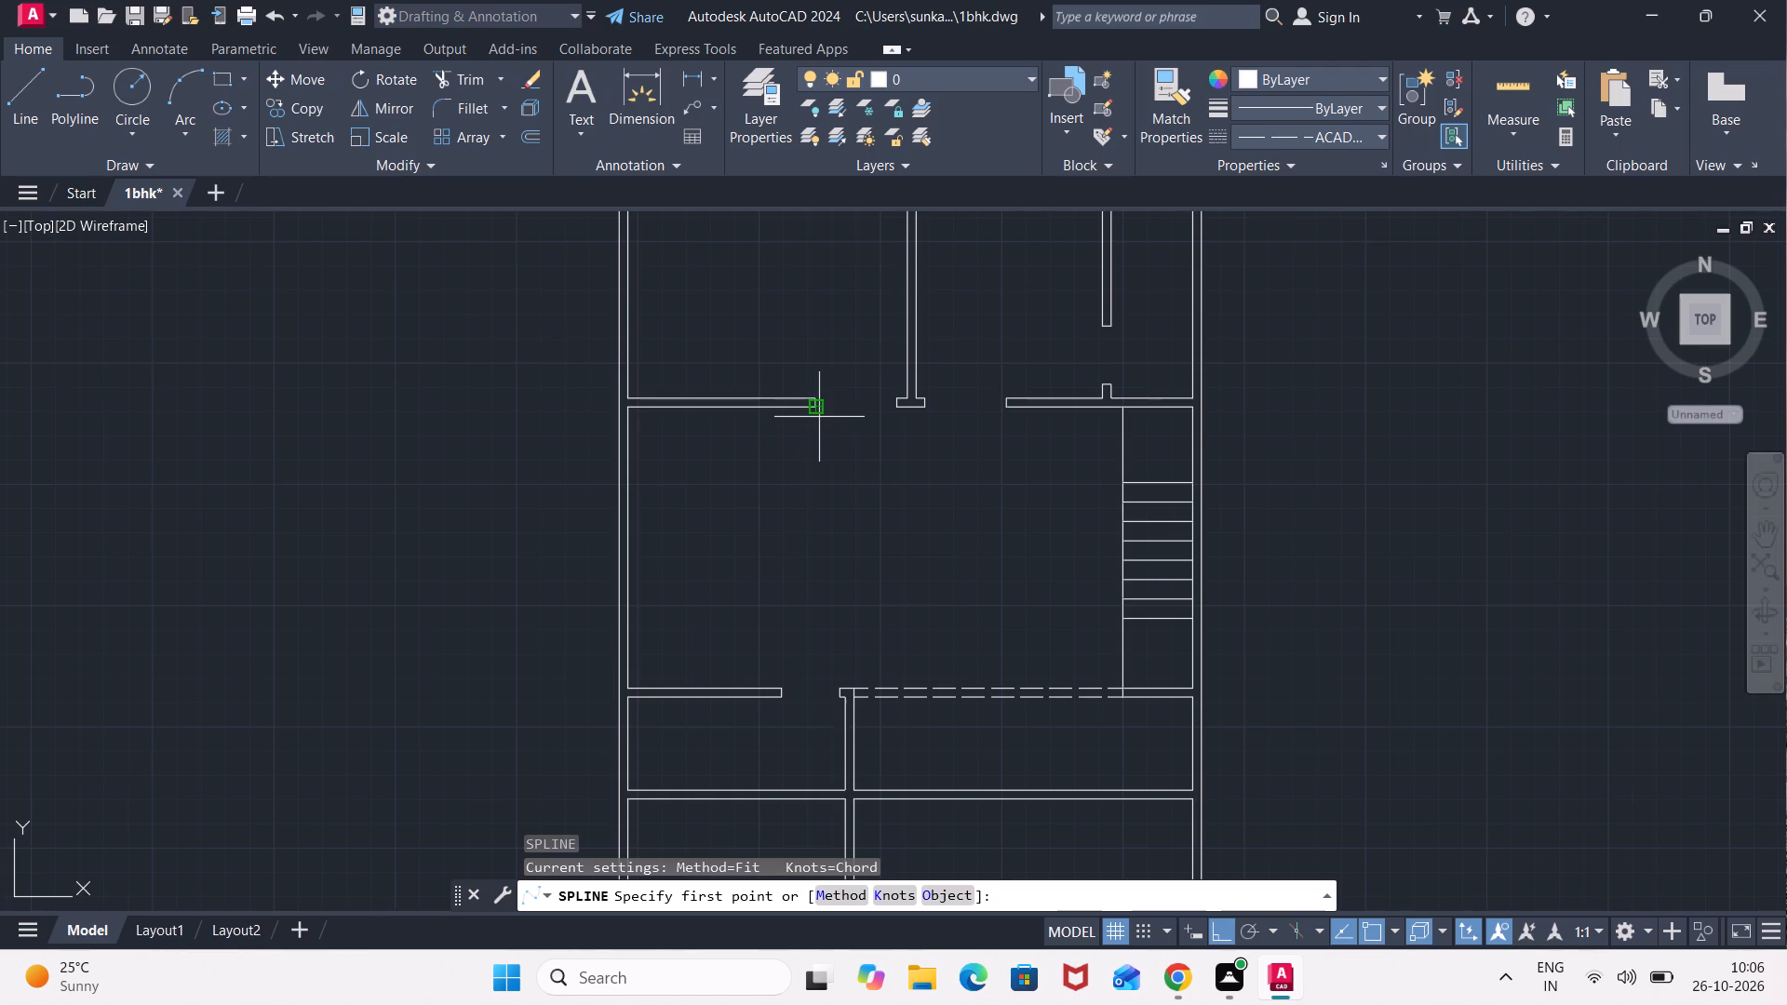
click(818, 415)
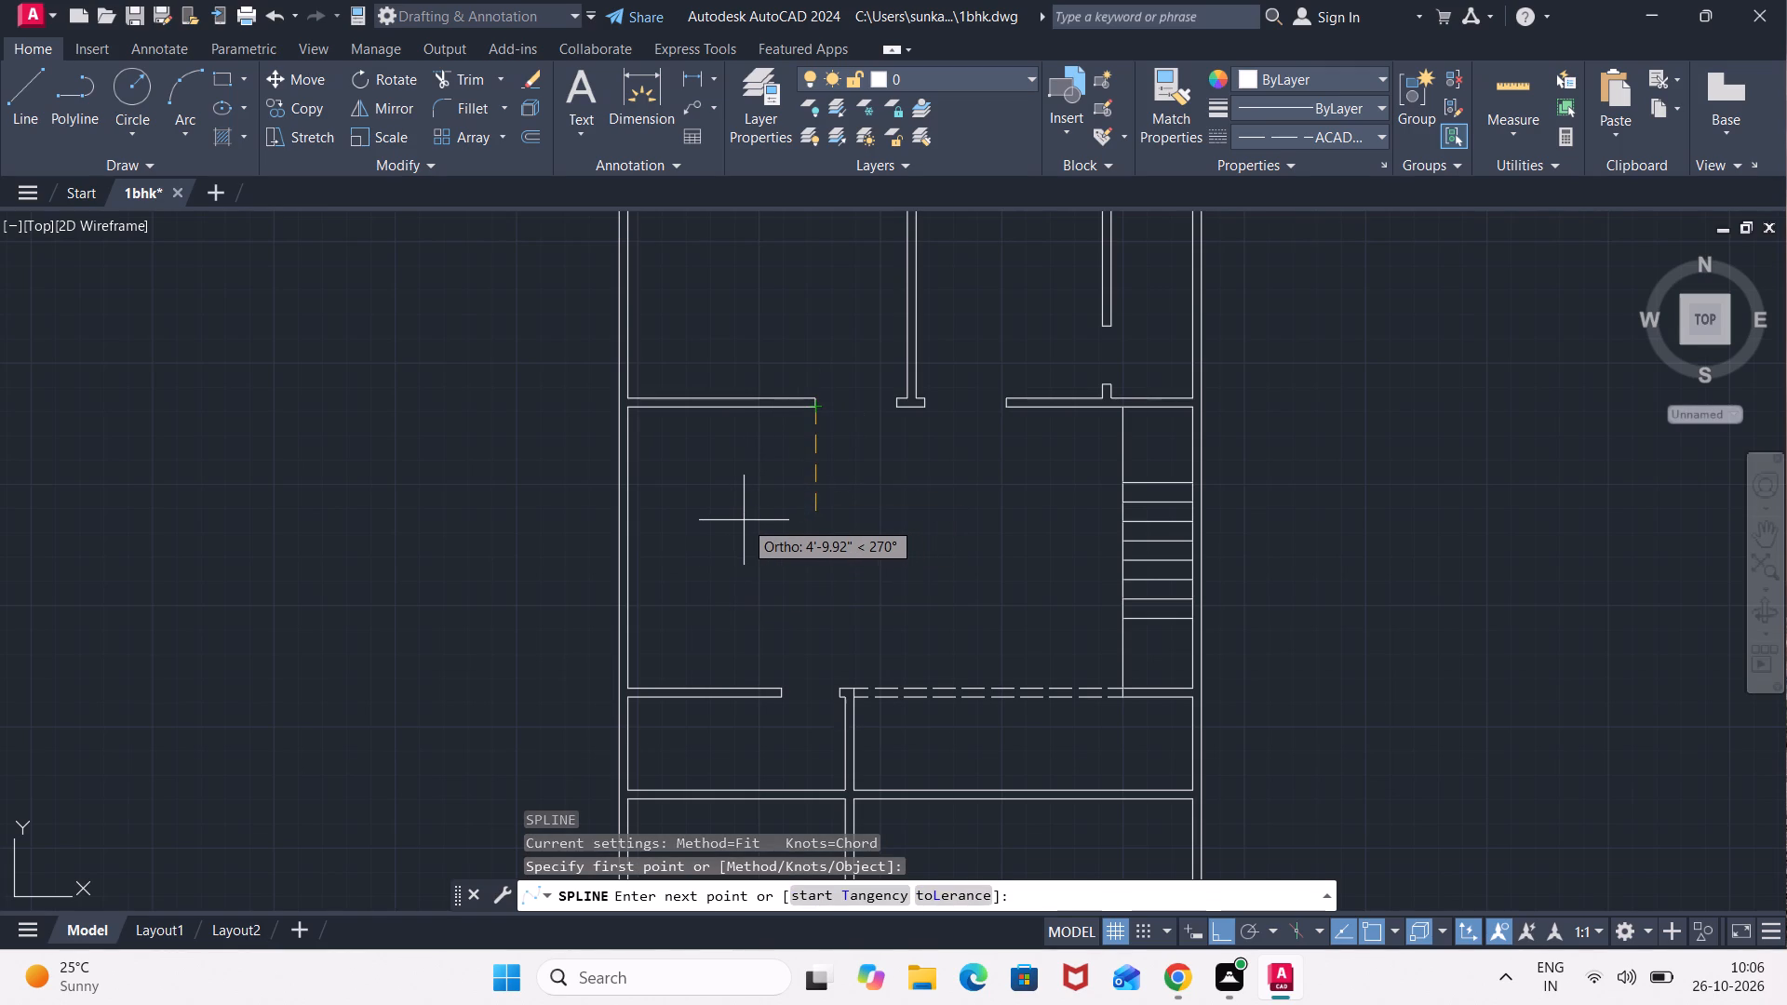
key(F8)
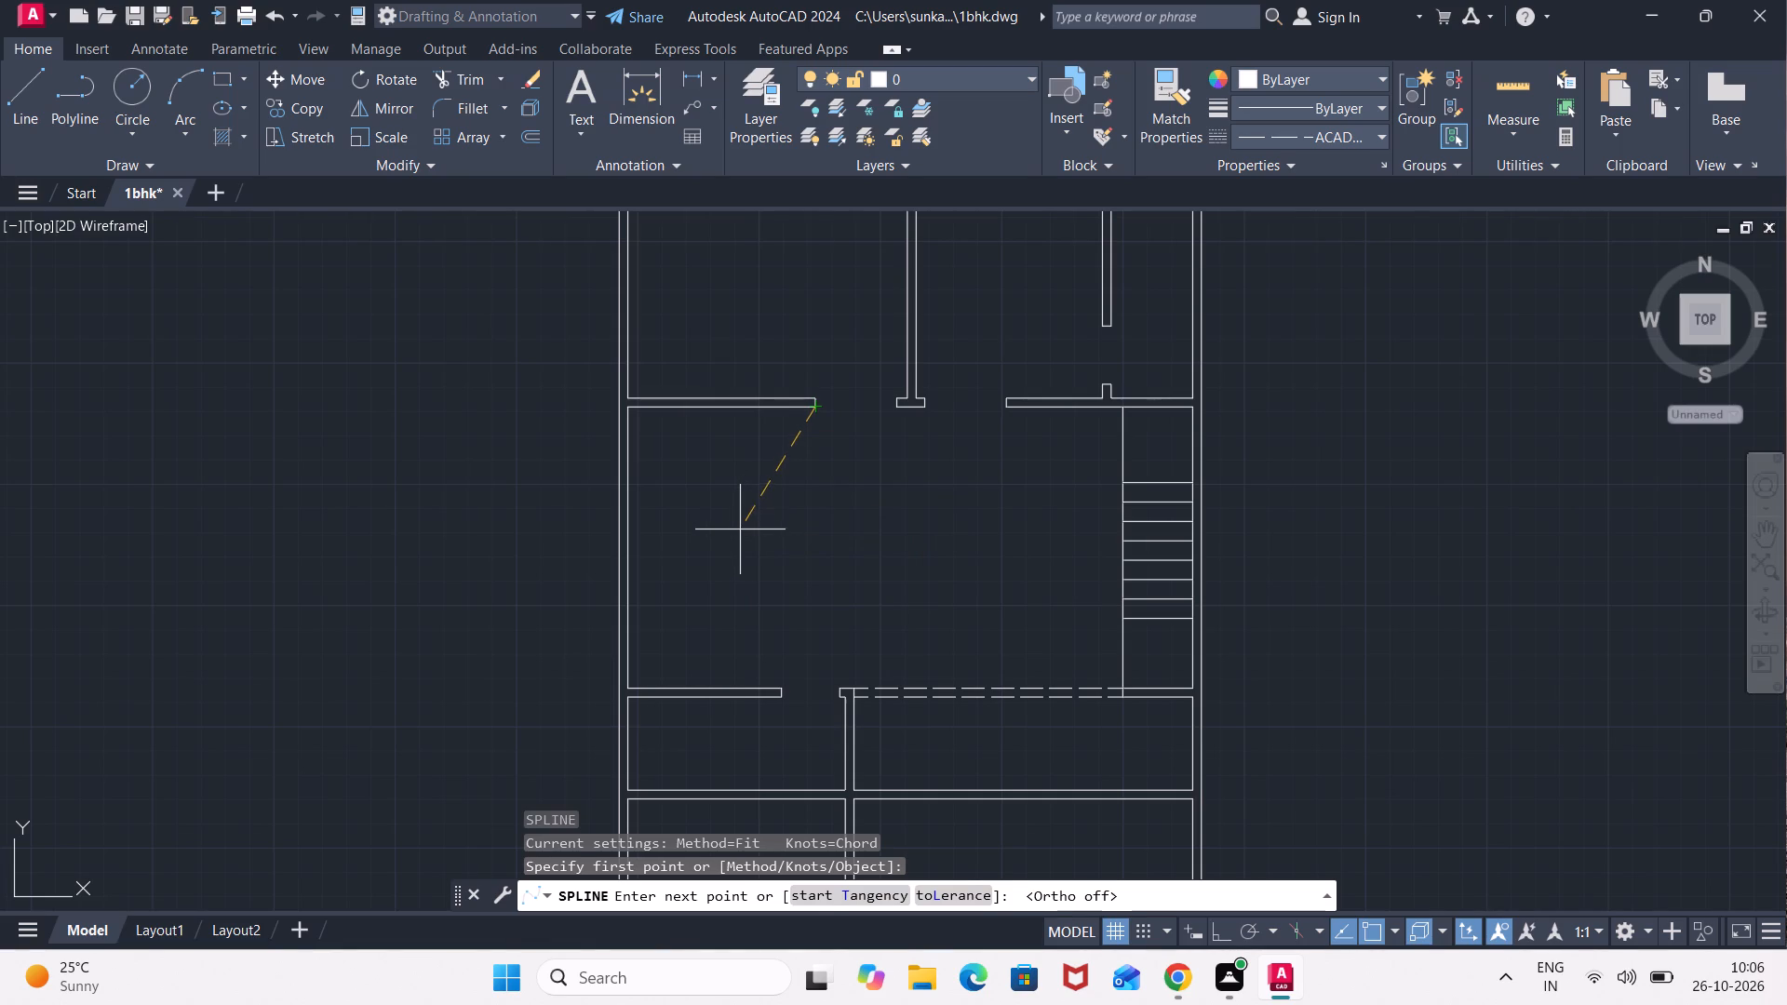
click(737, 529)
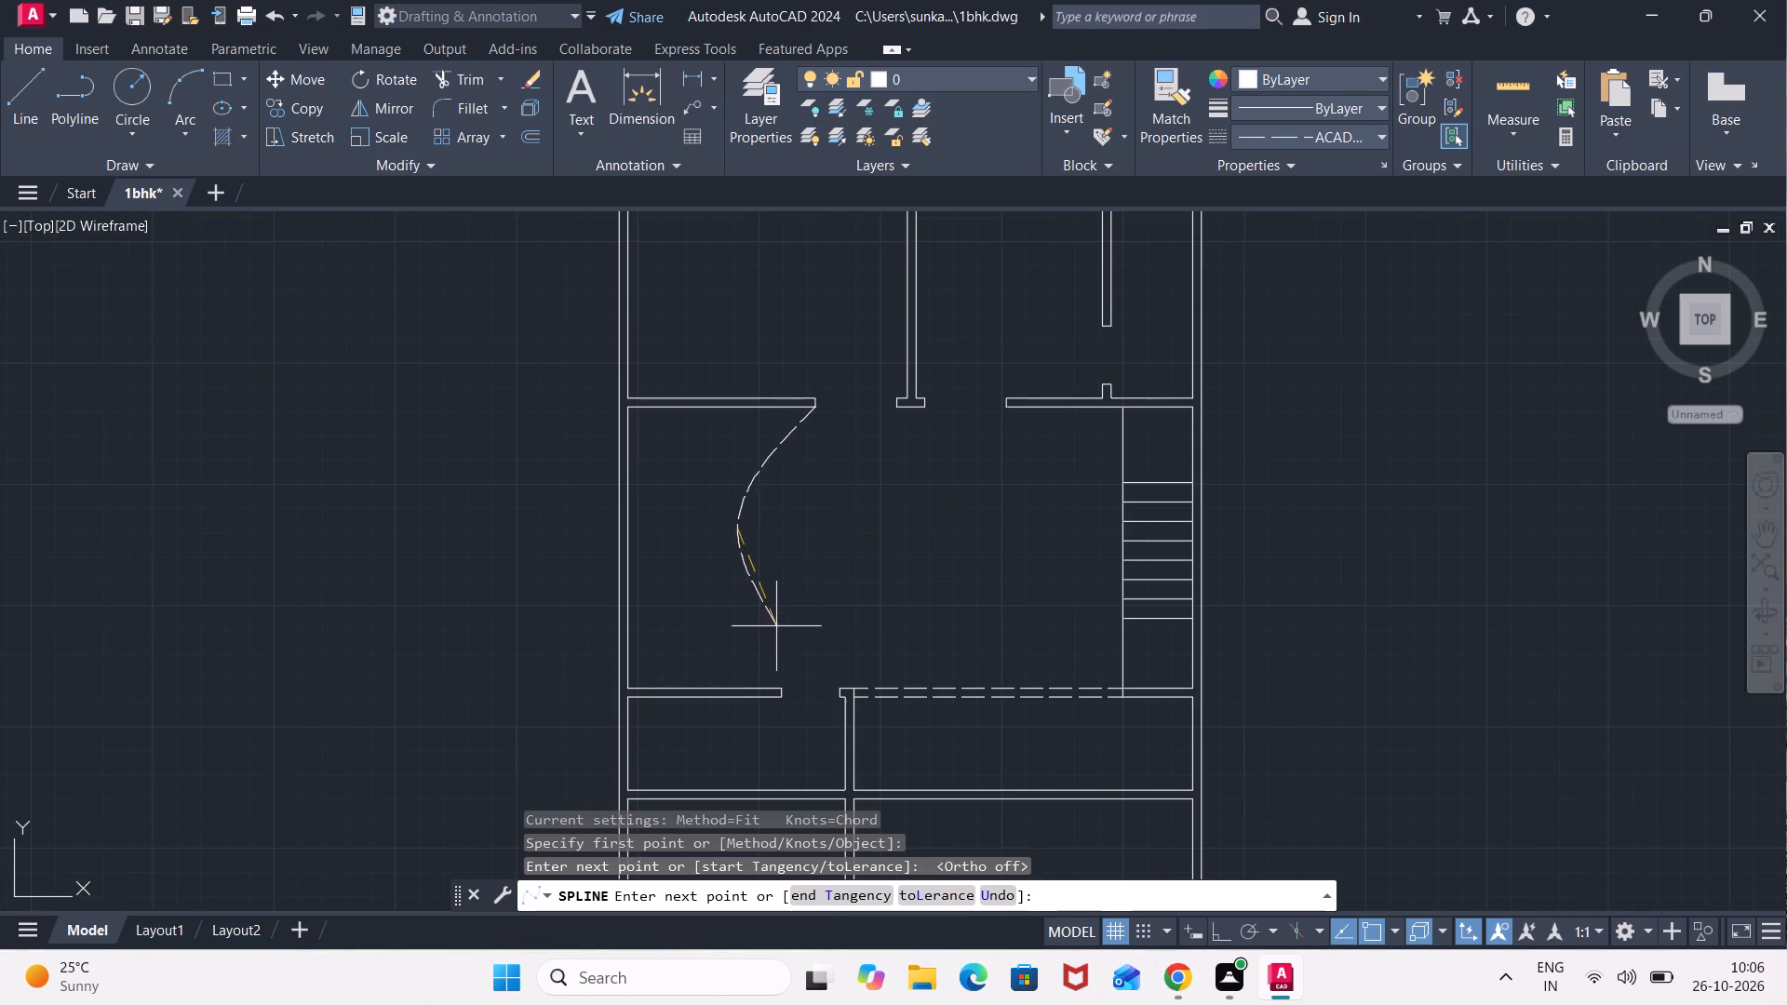
click(811, 585)
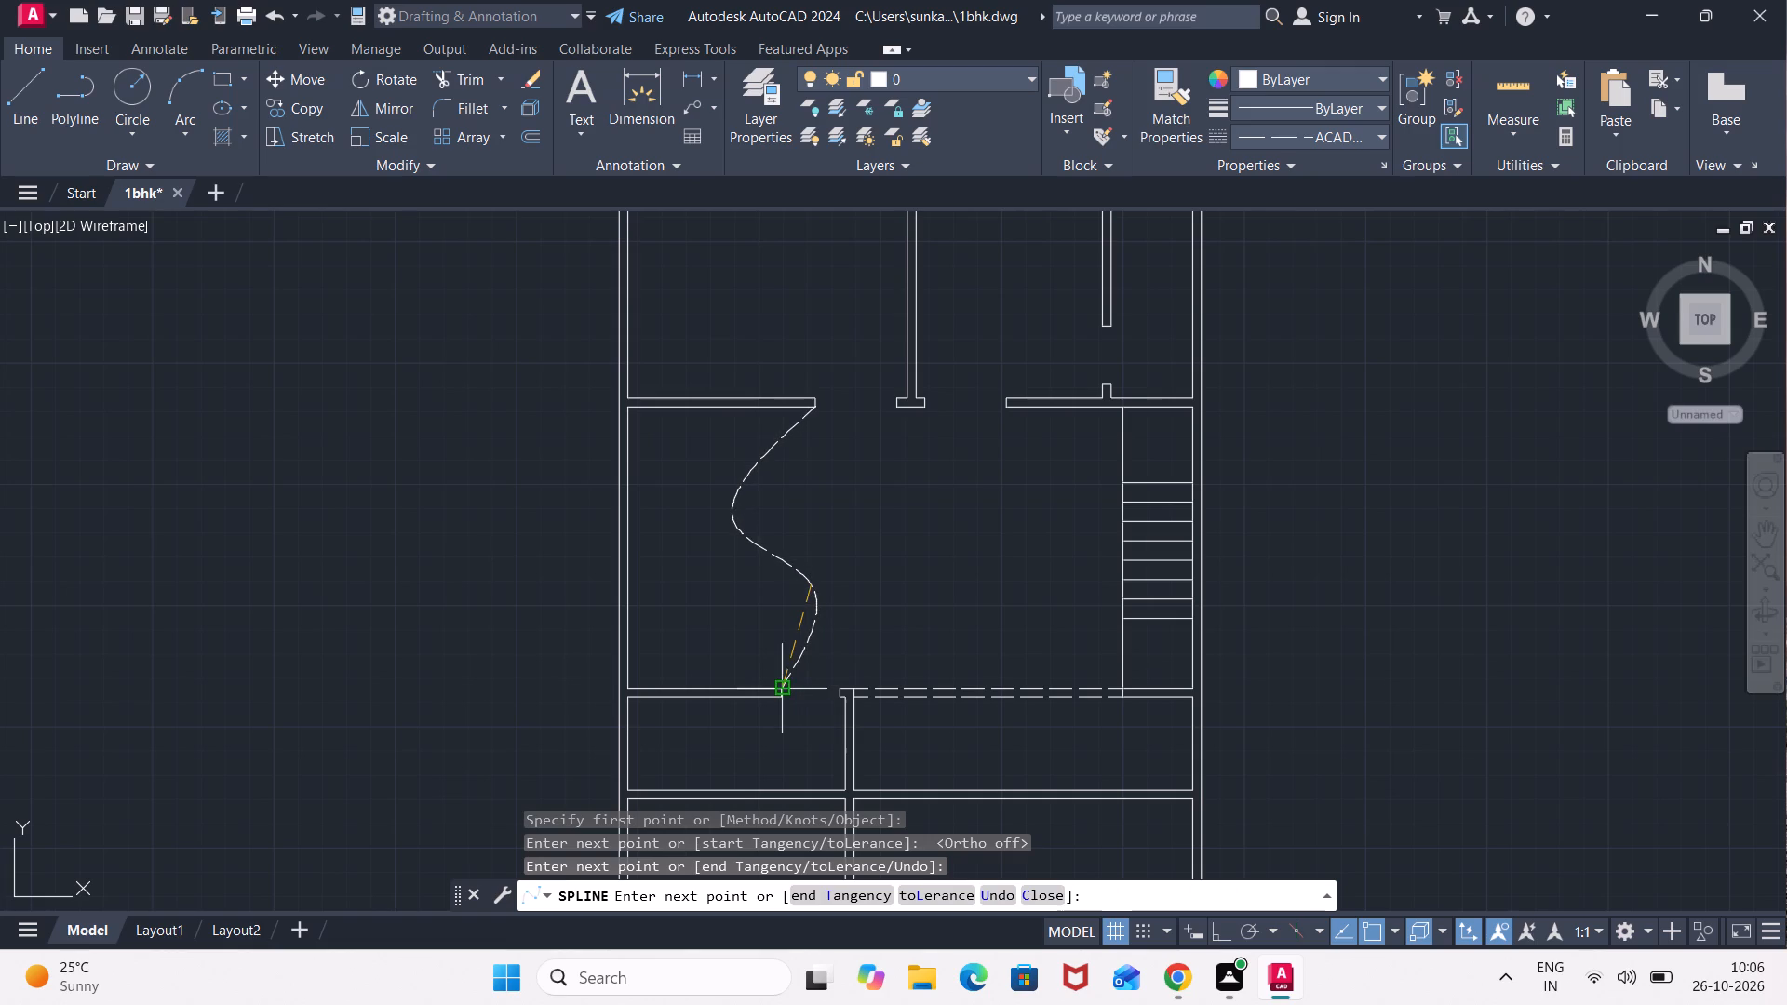
scroll(771, 679, up, 3)
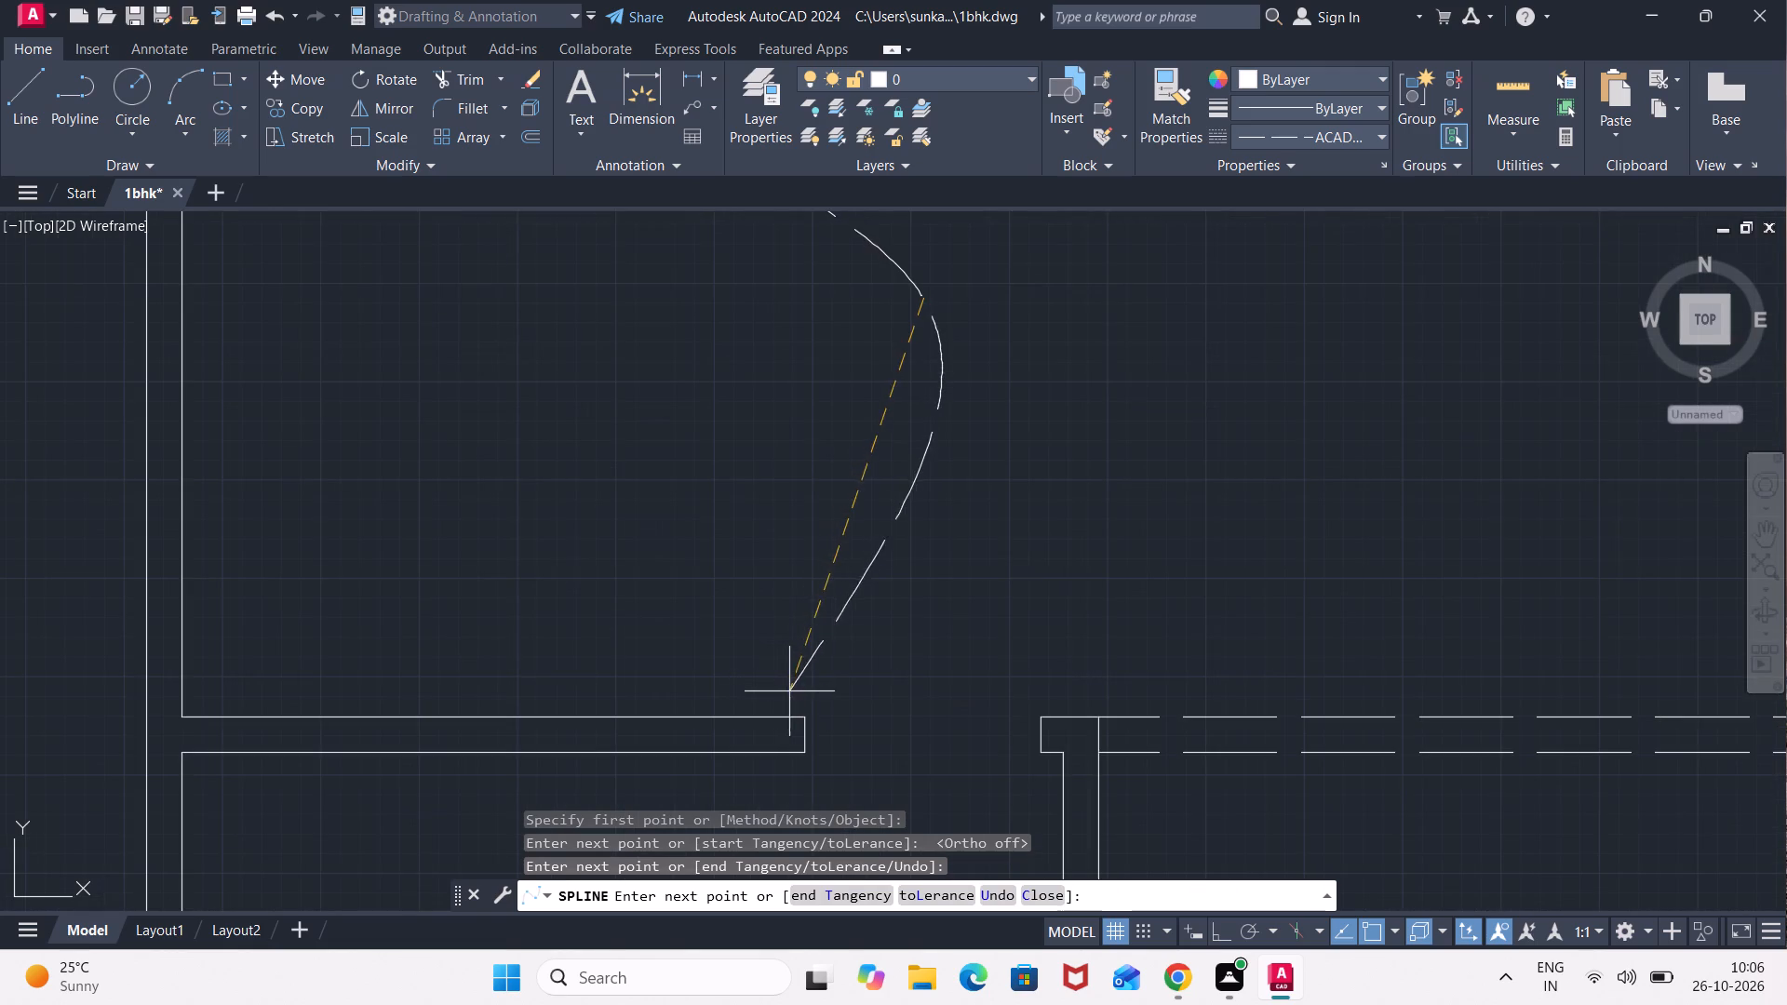
click(791, 717)
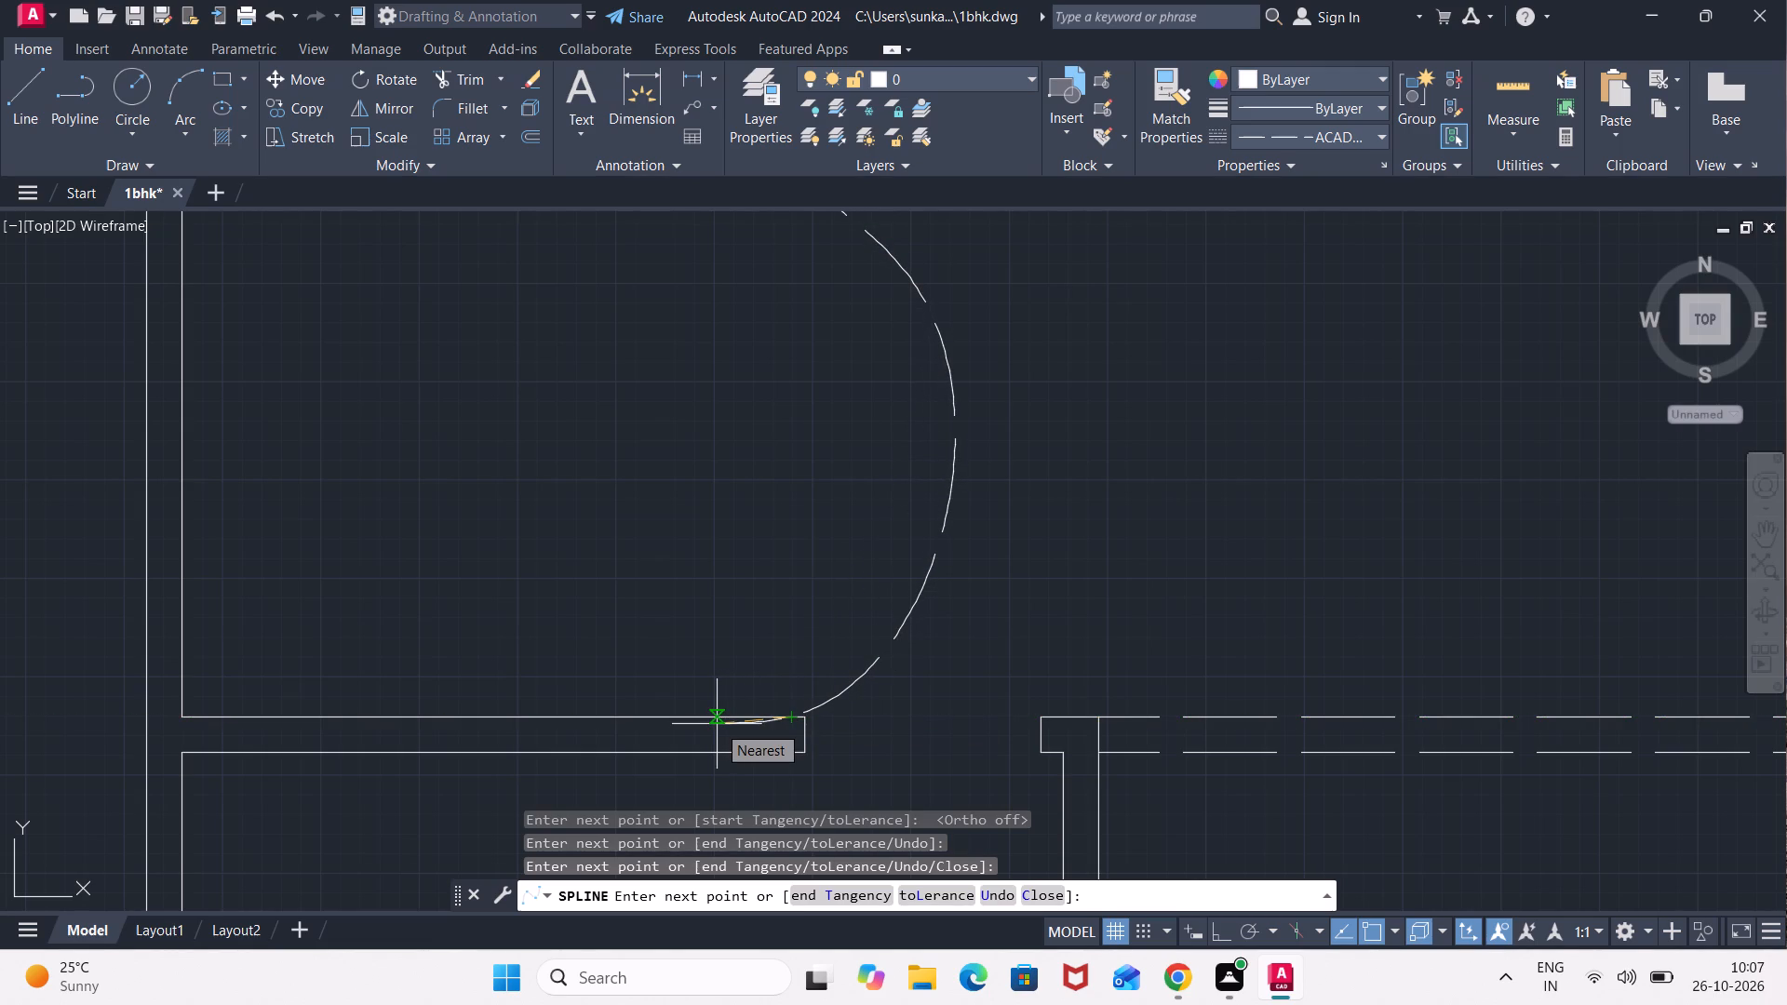
key(Return)
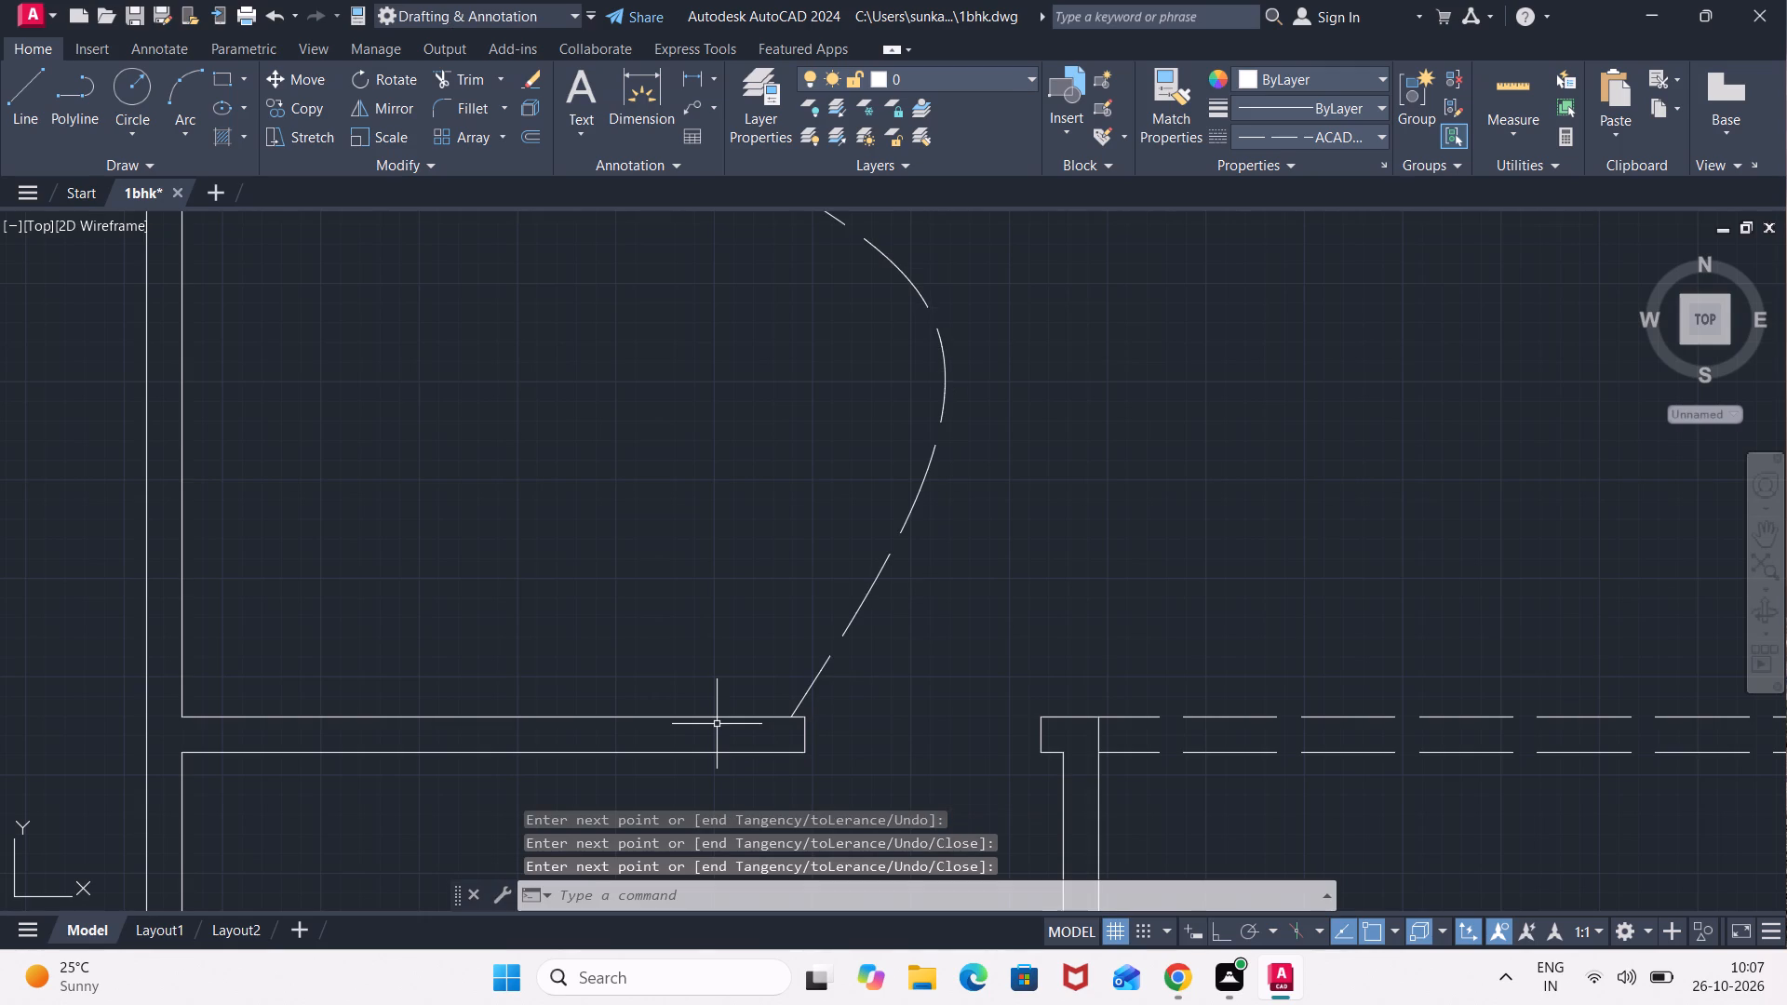
Draw a dashed circle between the left exterior wall and the S-shaped spline.
scroll(831, 660, down, 2)
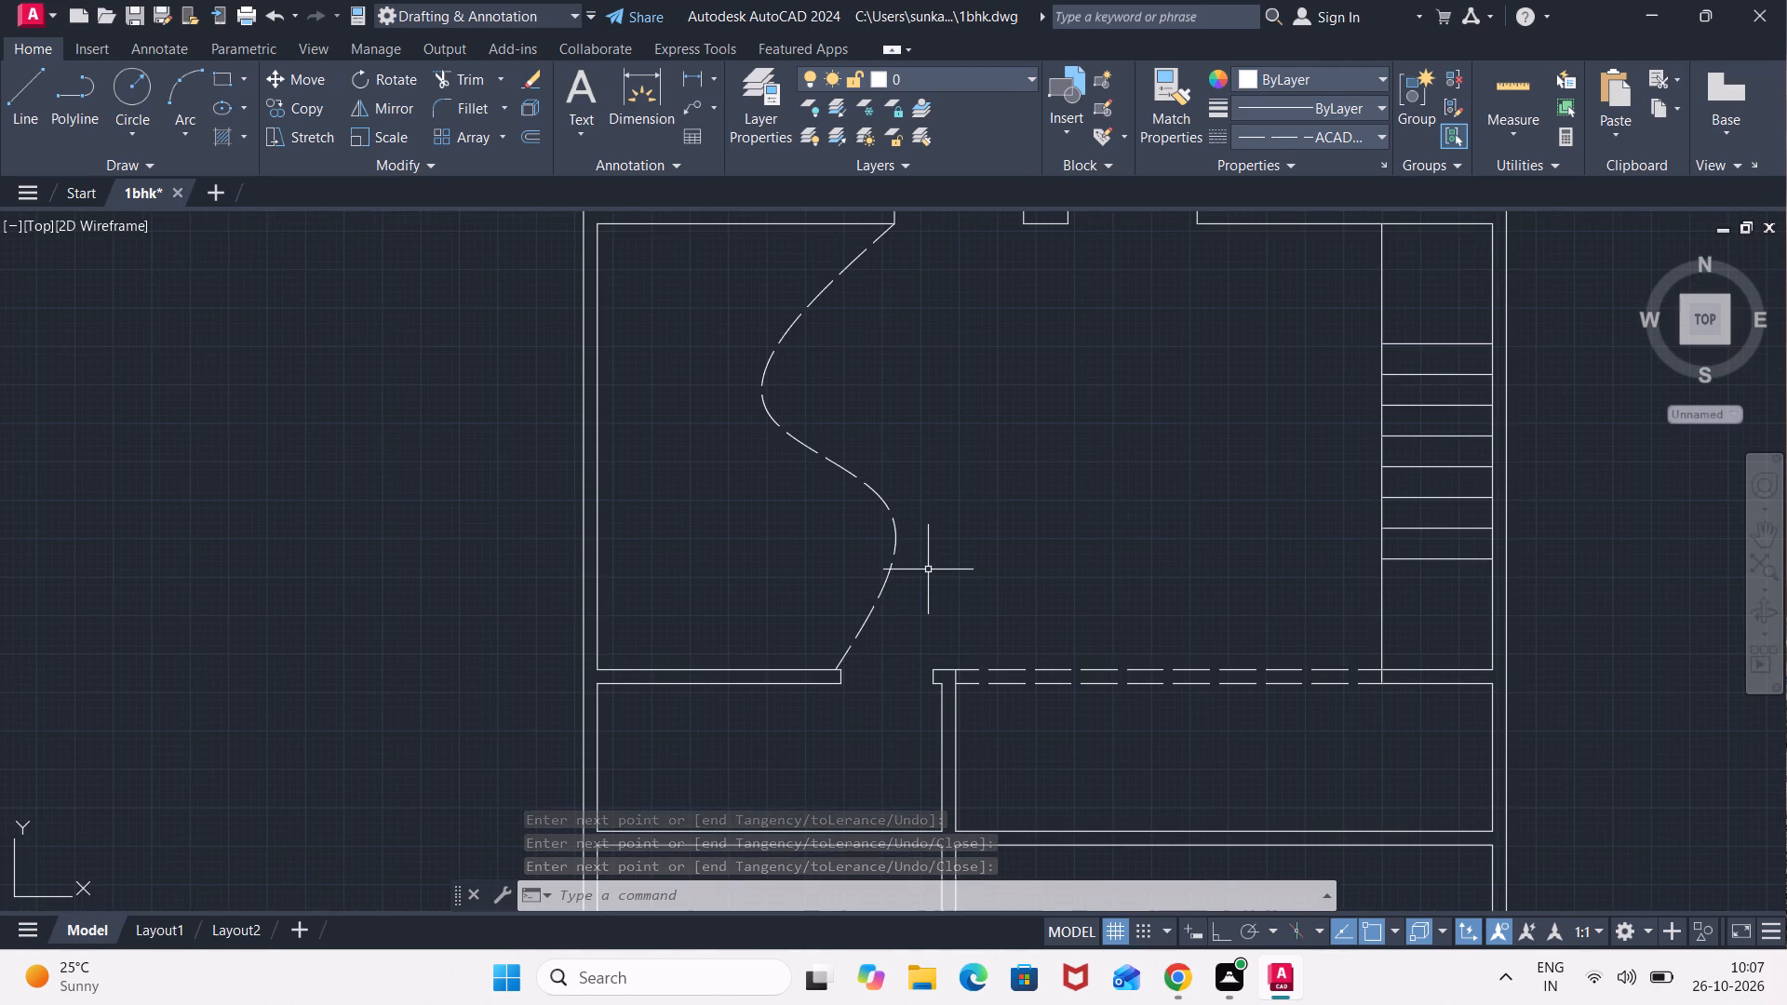
scroll(664, 480, up, 1)
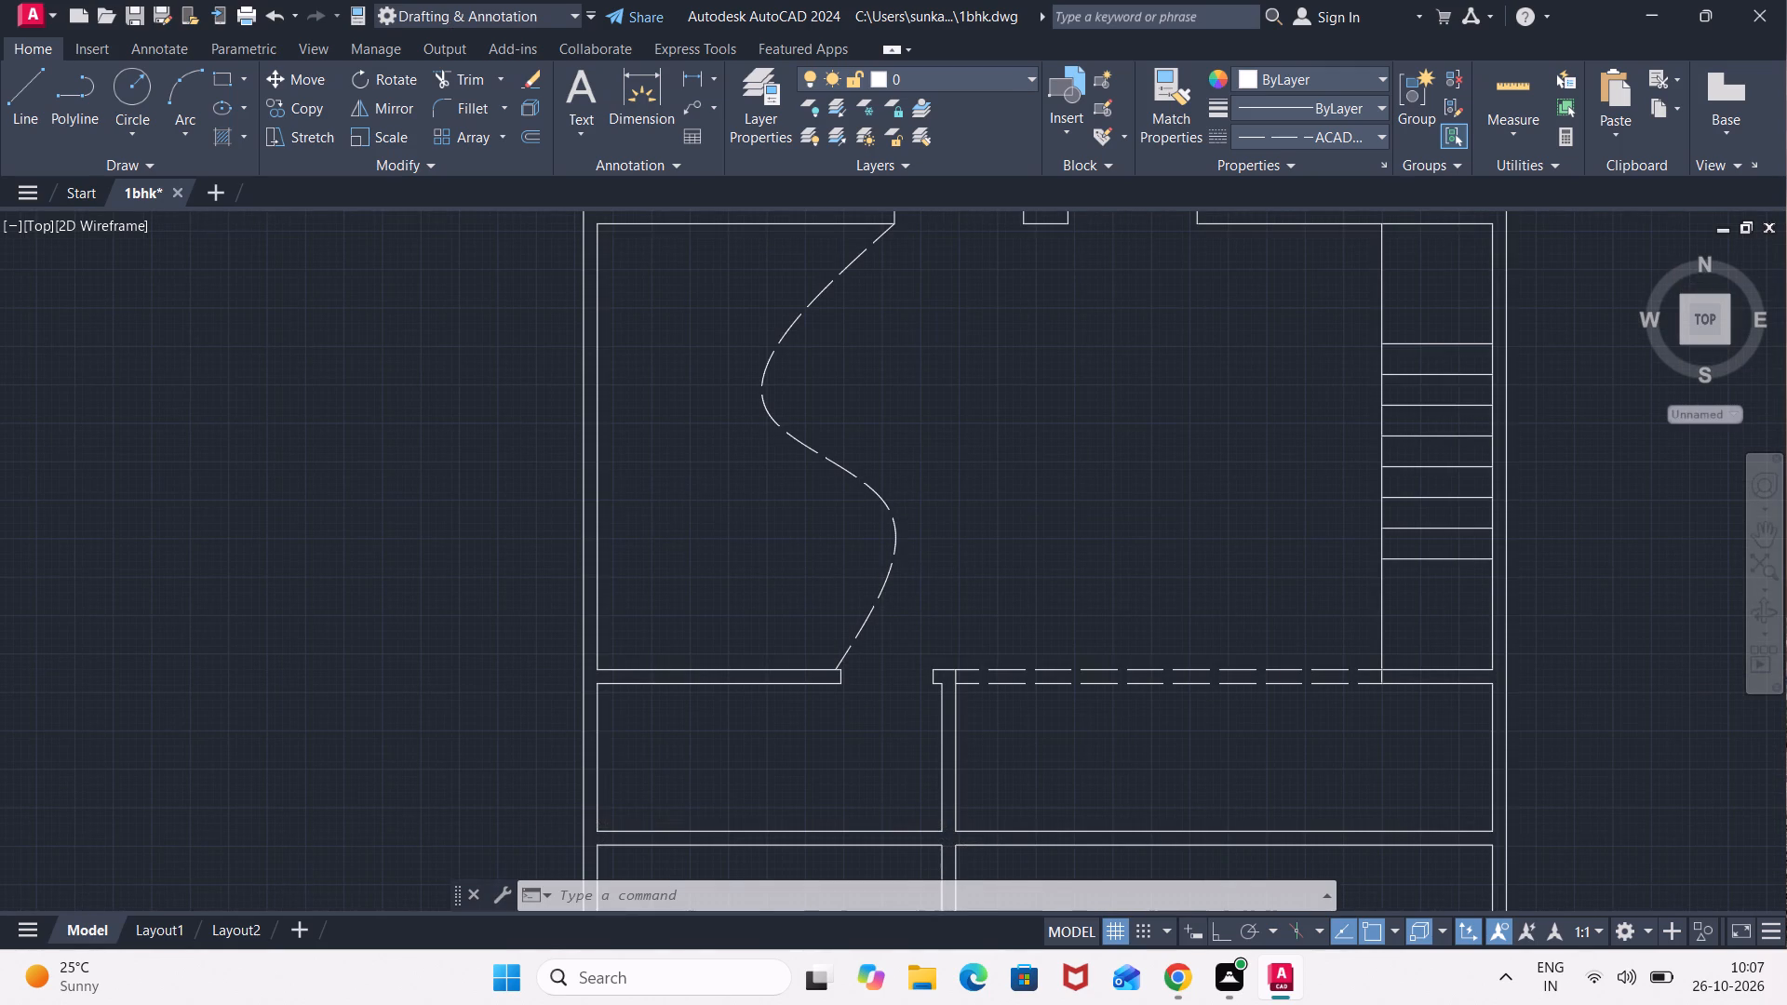
key(c)
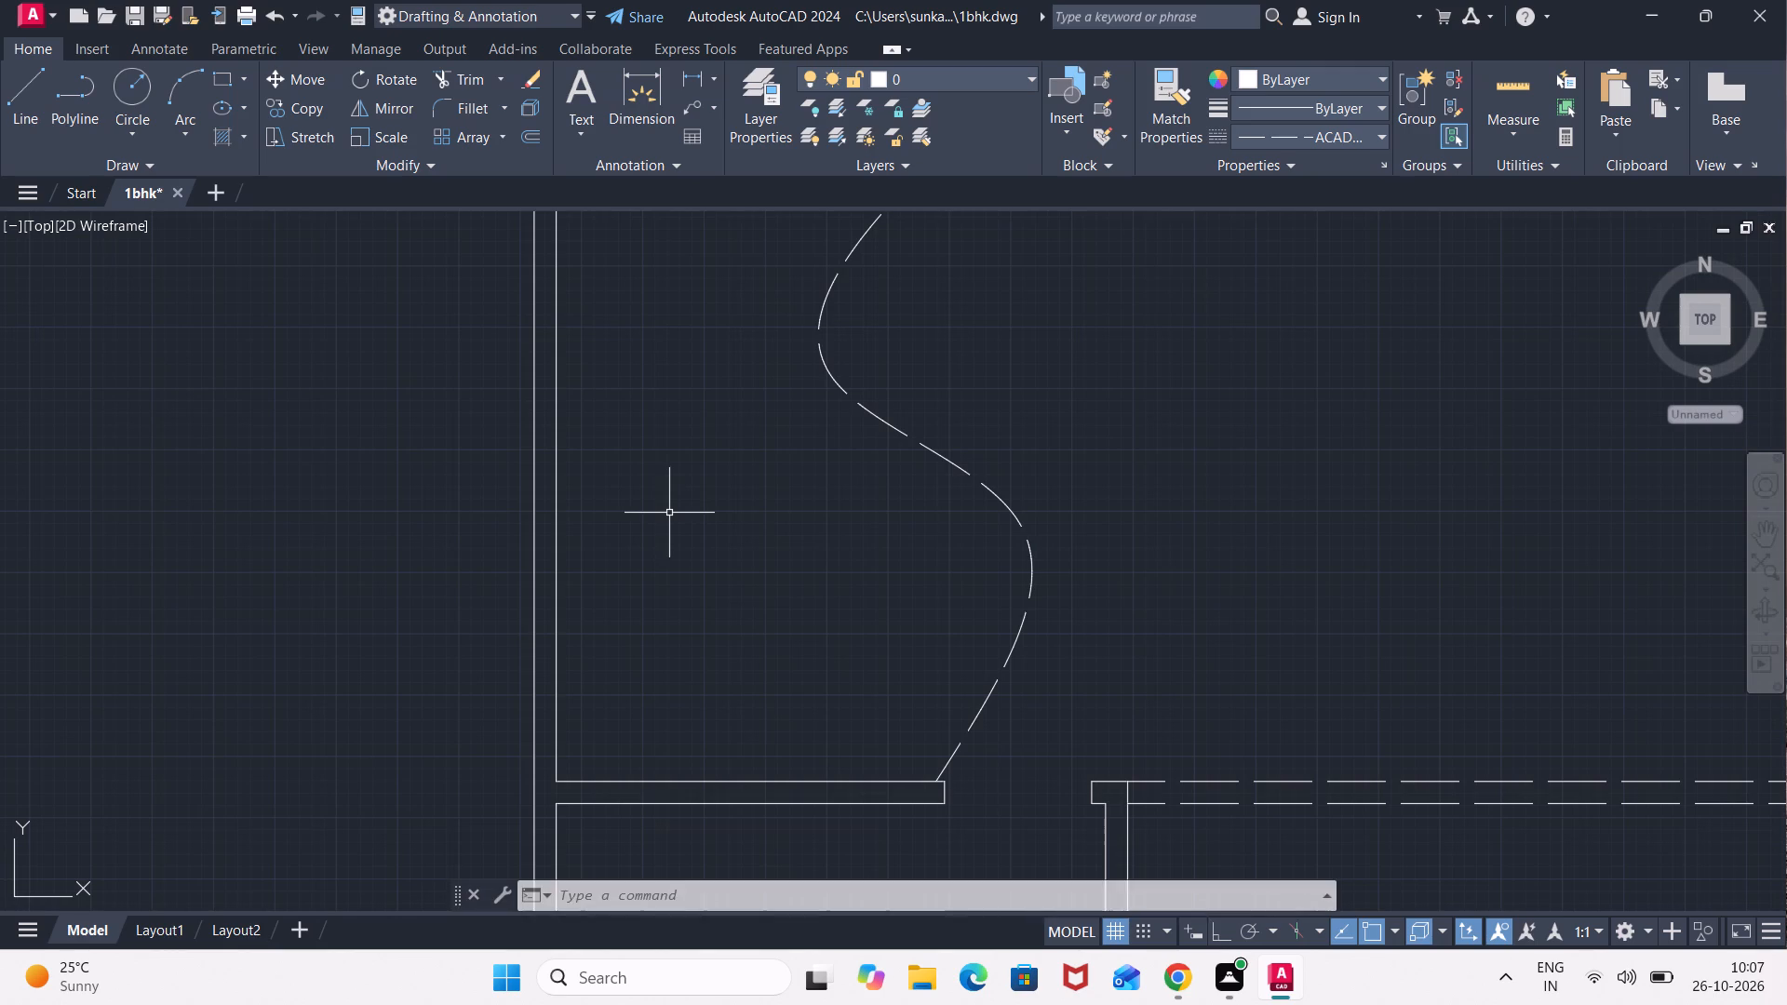
key(Return)
click(690, 505)
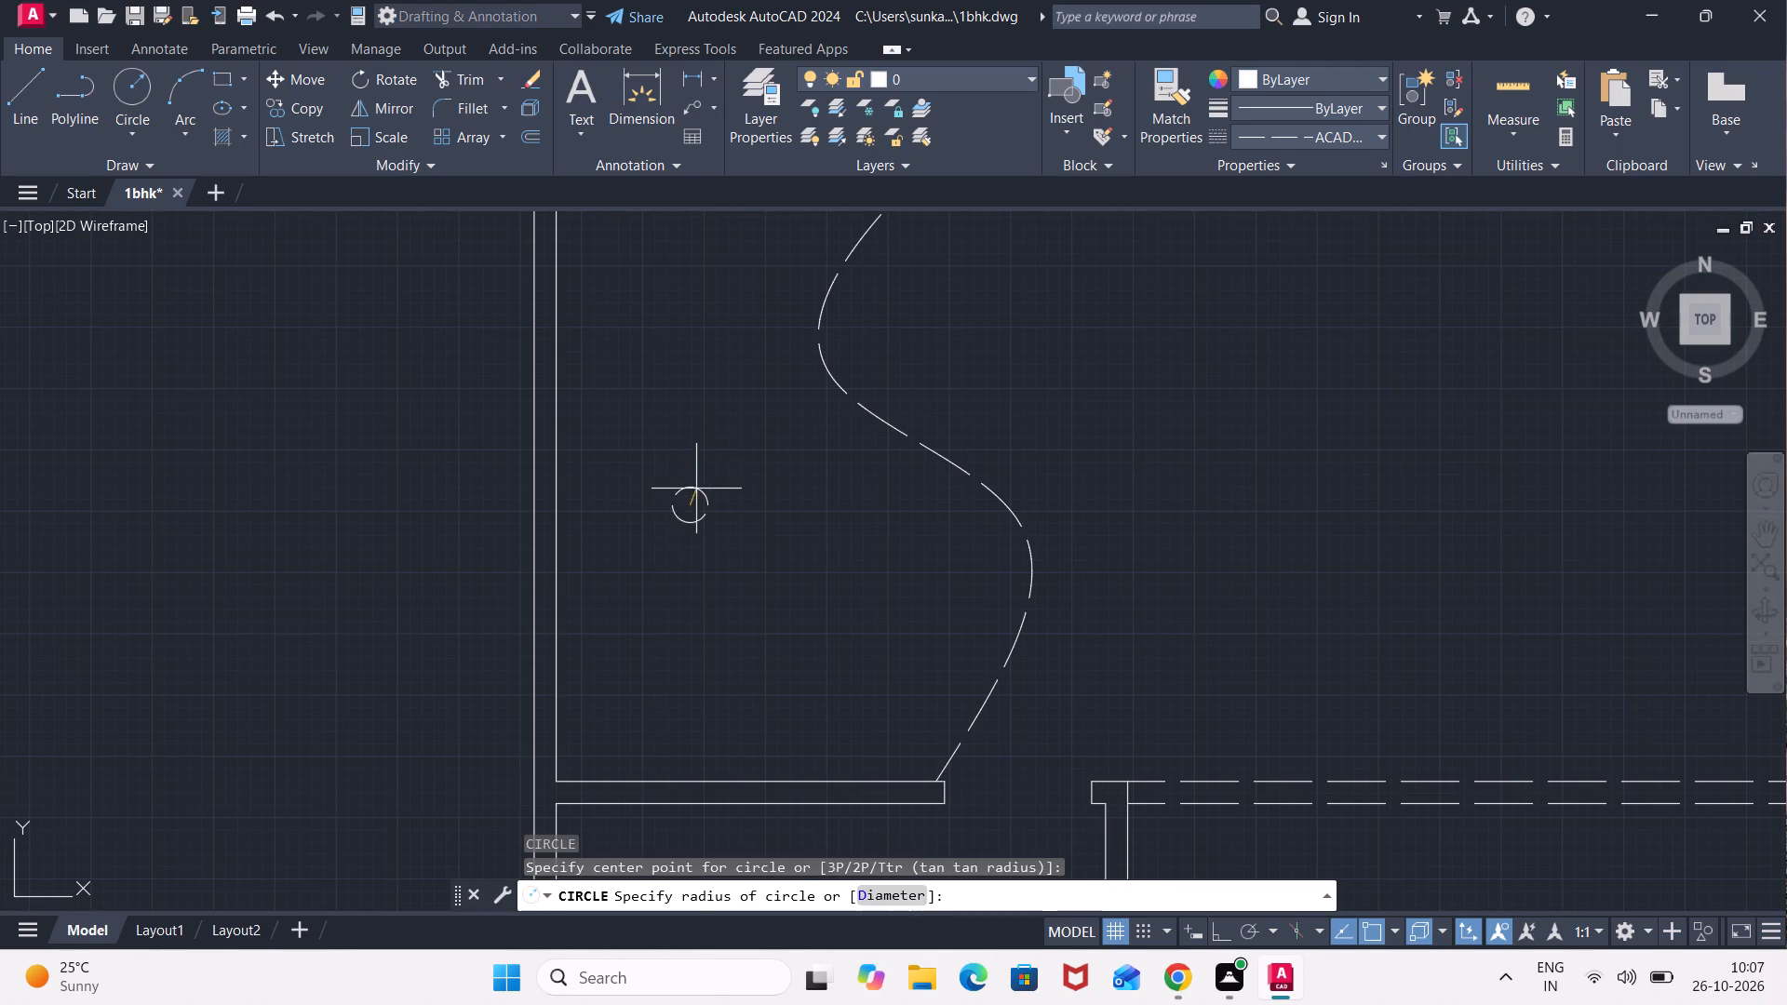
click(698, 427)
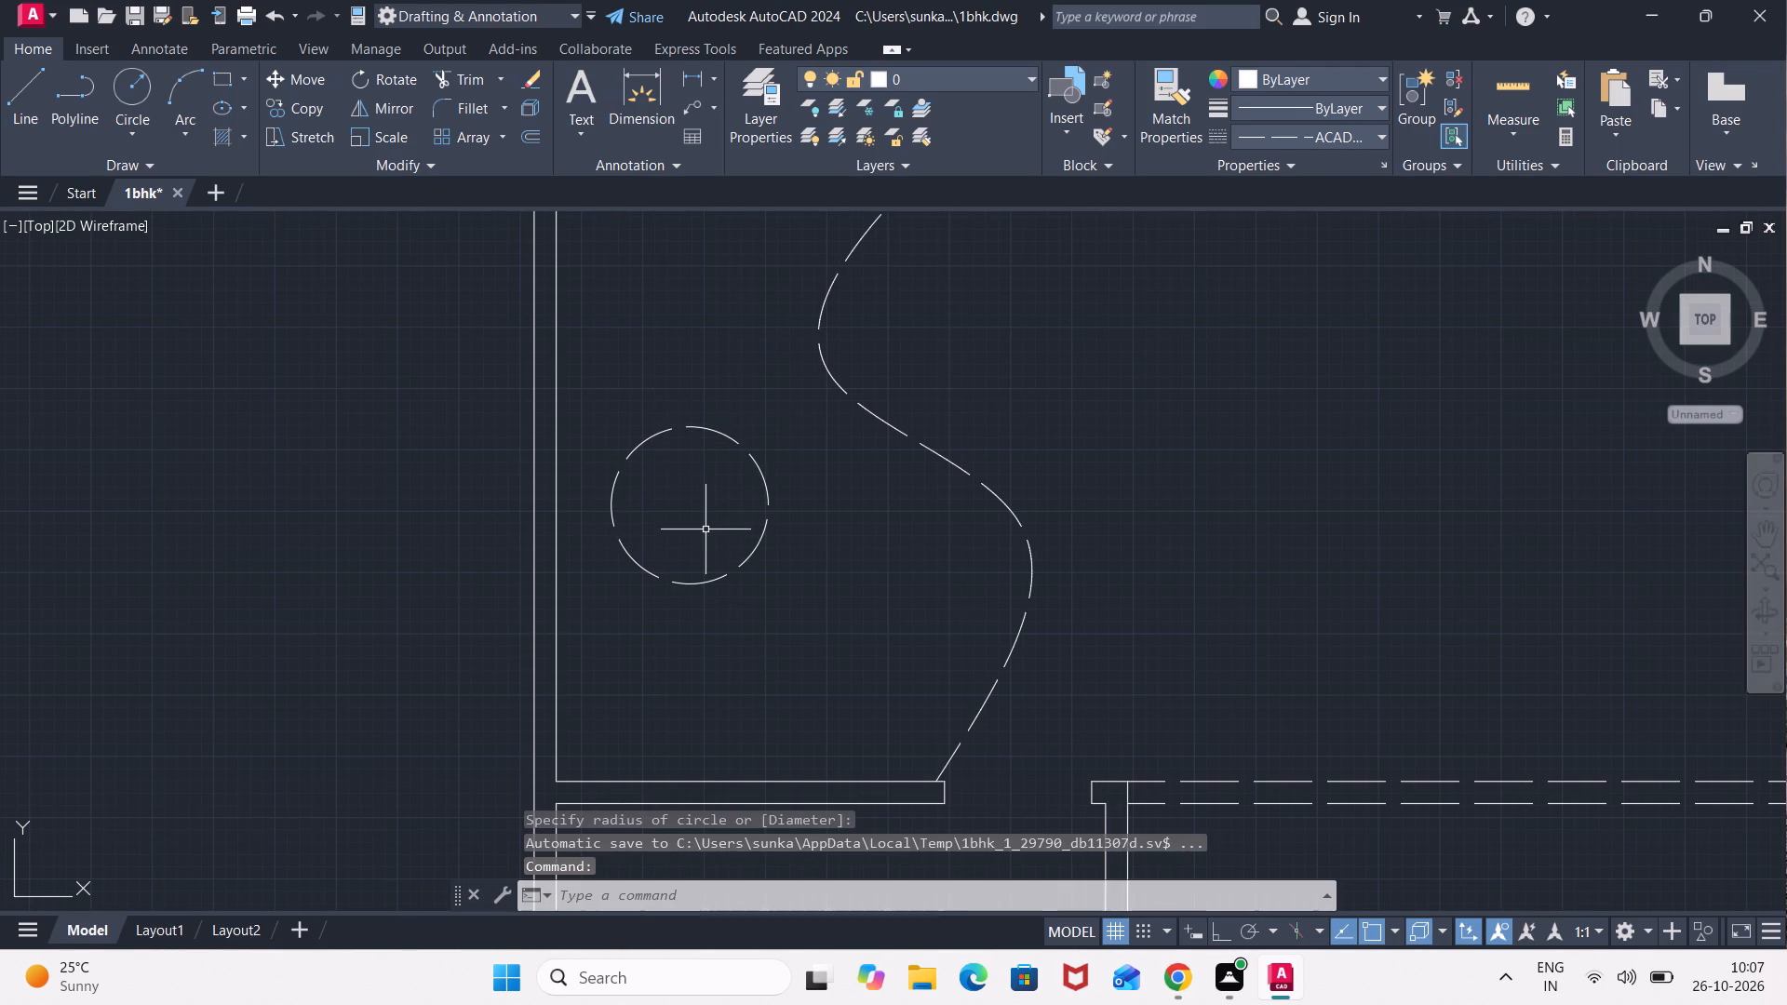
Draw two crossing diagonal dashed lines through the circle's centre, each ending on its circumference.
key(l)
key(Return)
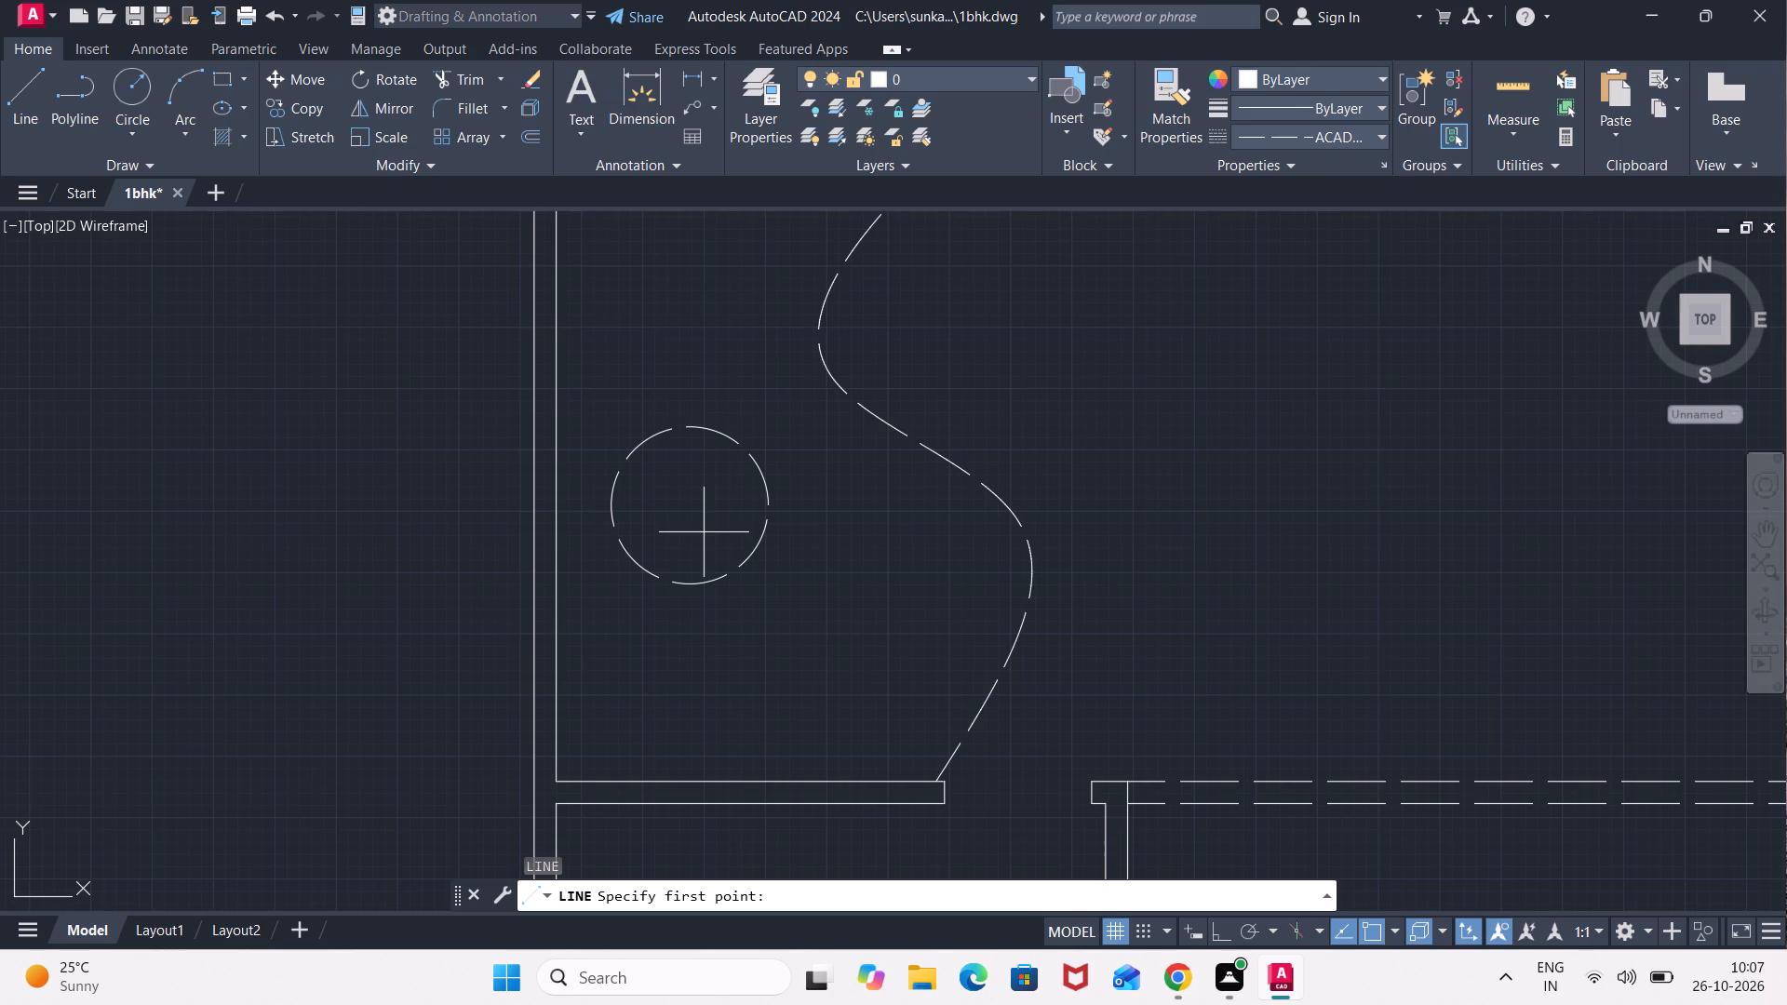
click(645, 569)
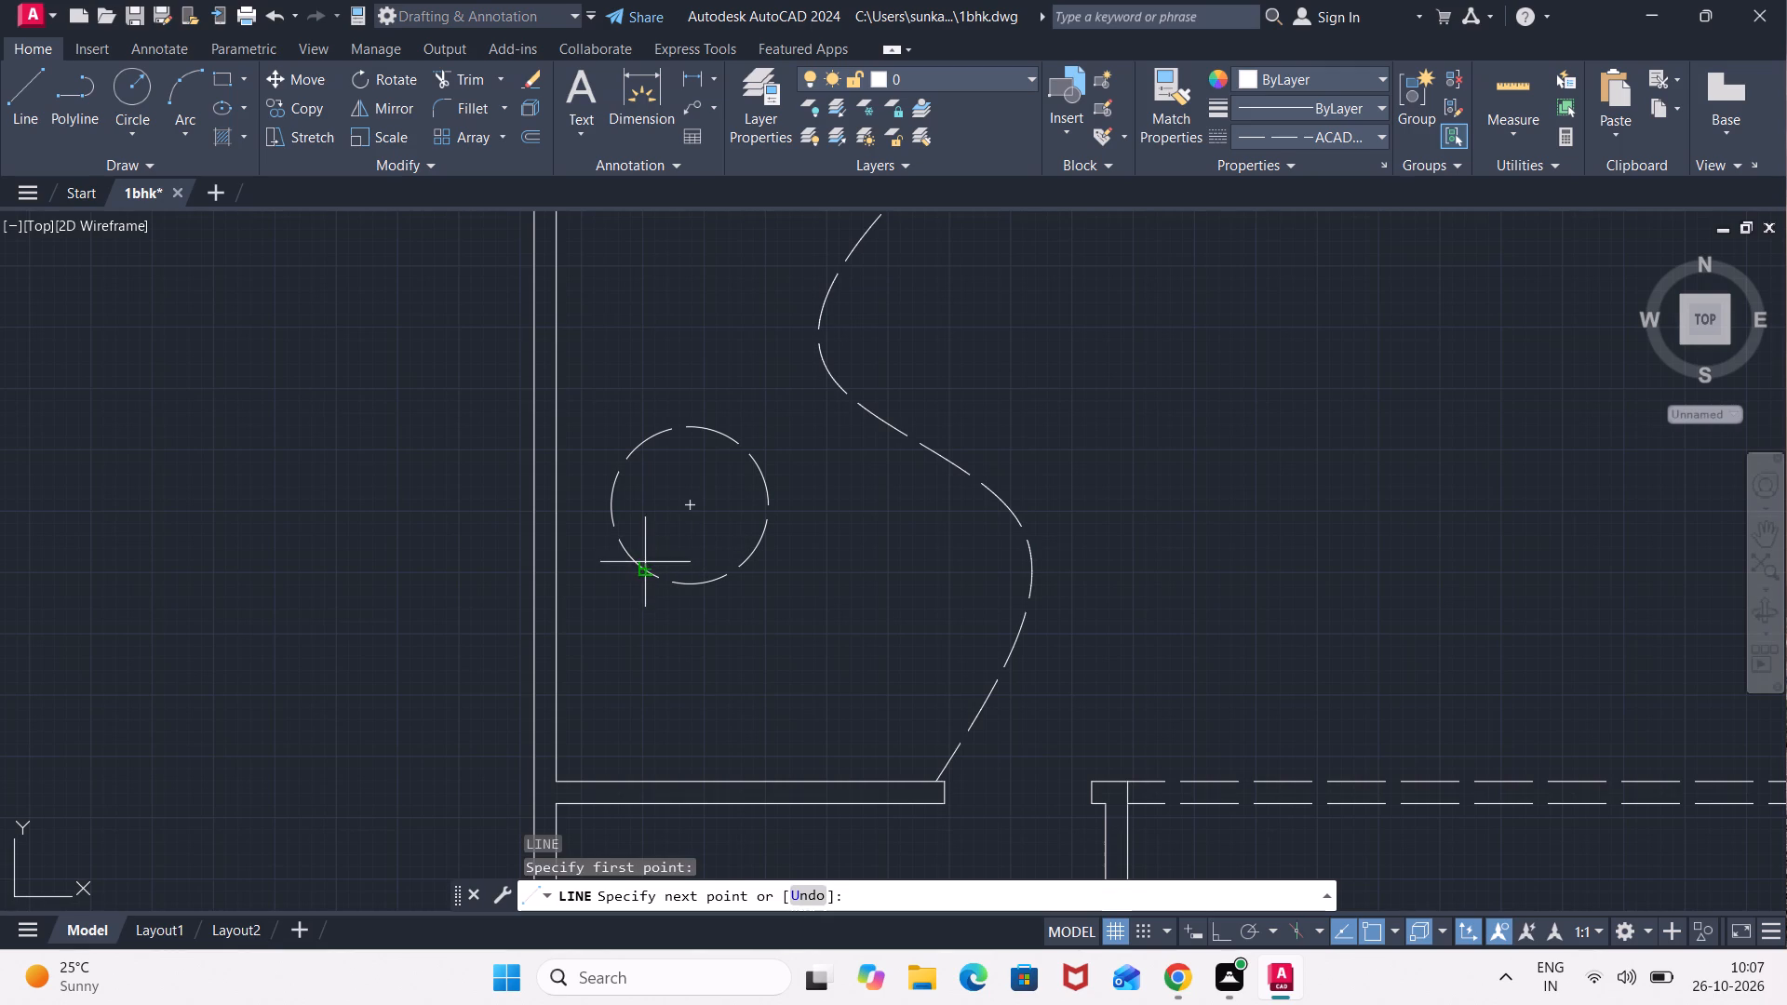
click(731, 445)
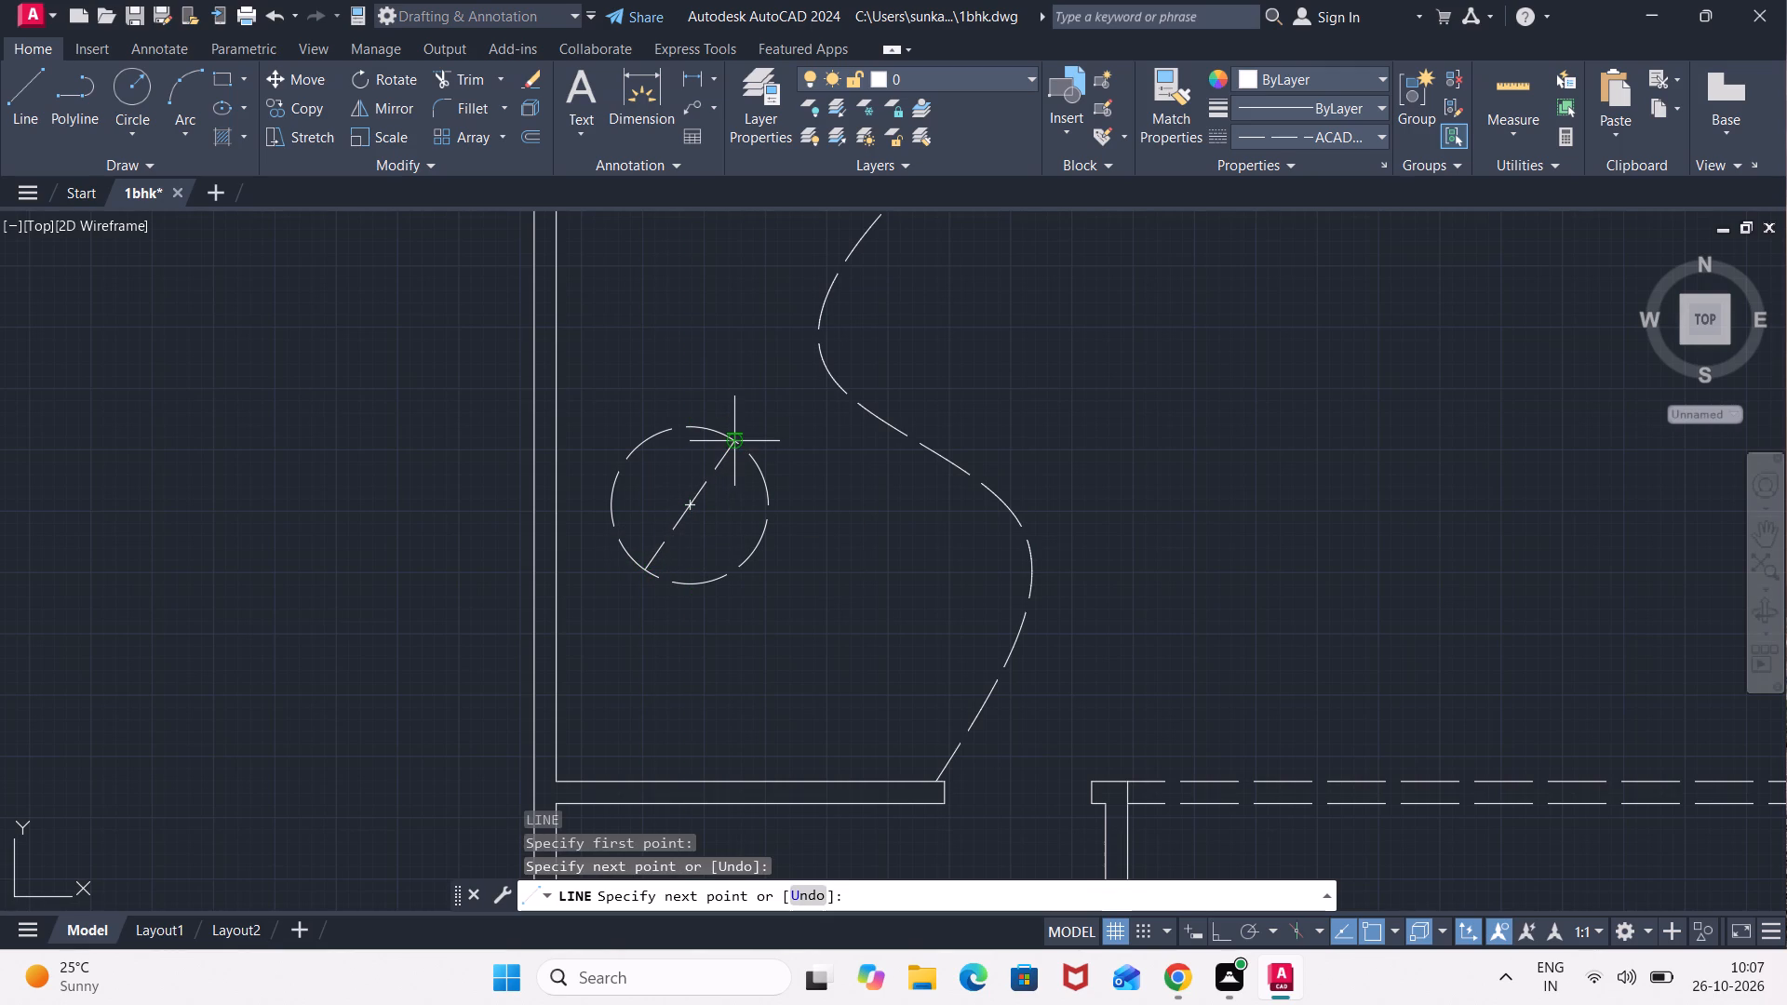
key(Escape)
key(l)
key(Return)
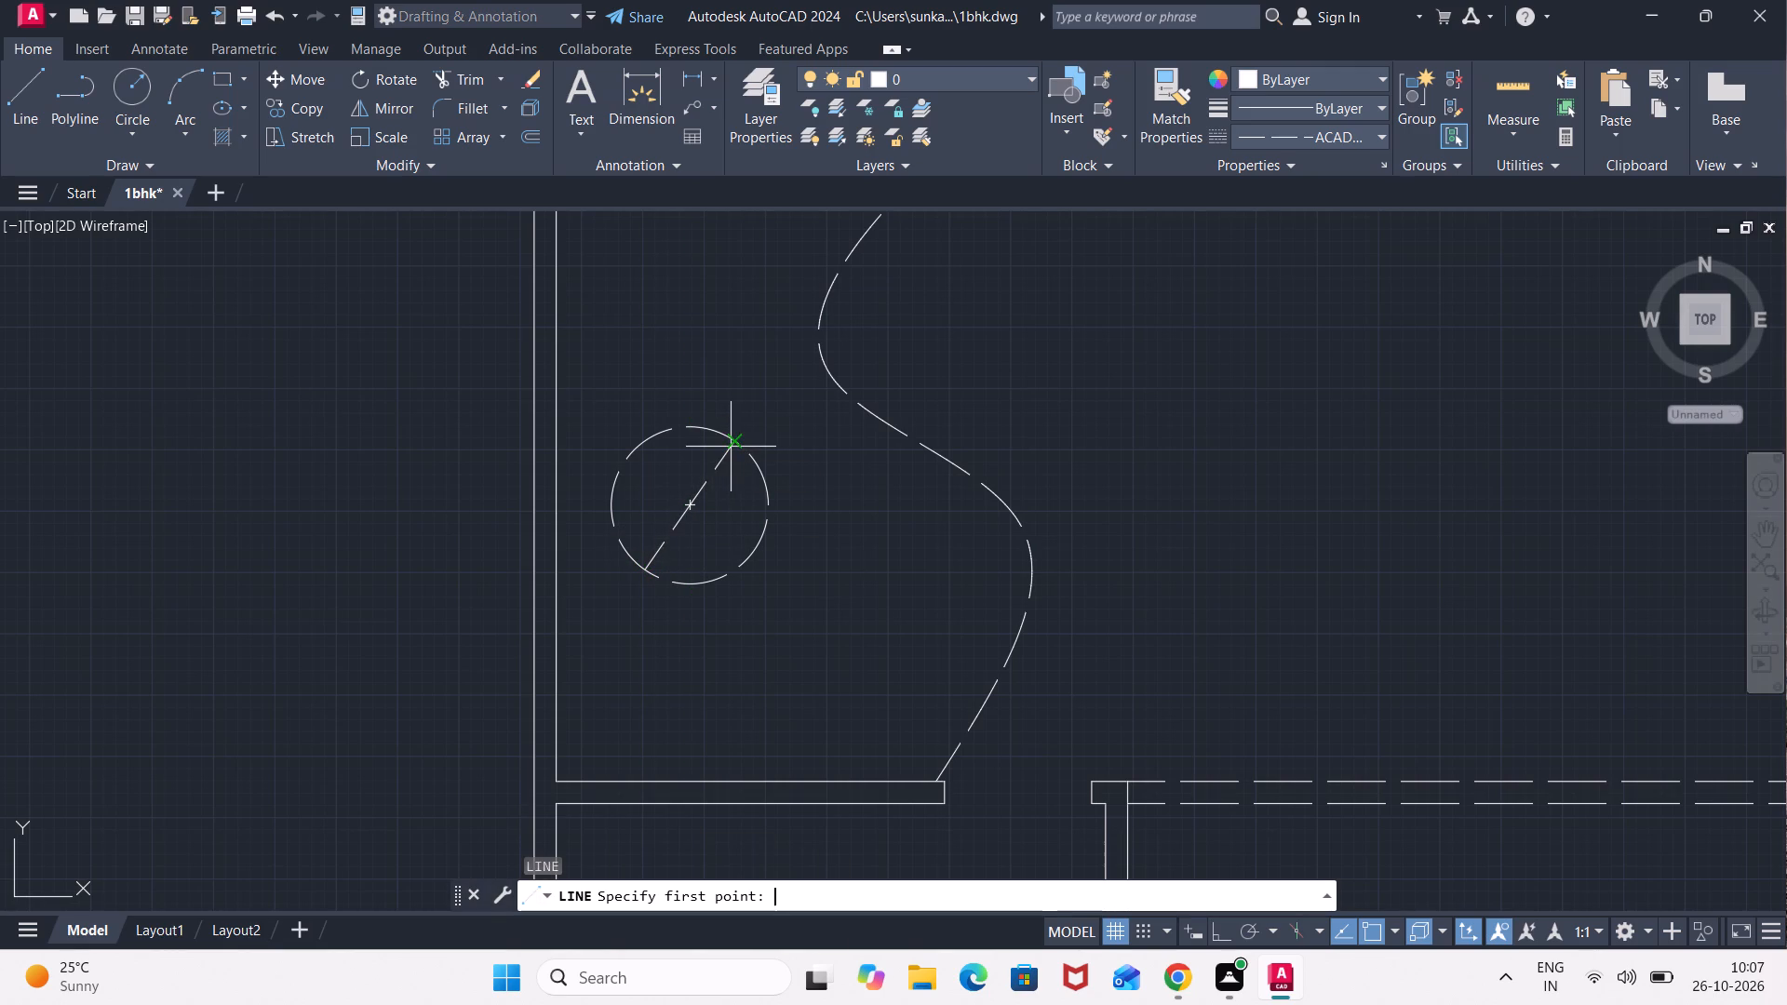
click(752, 550)
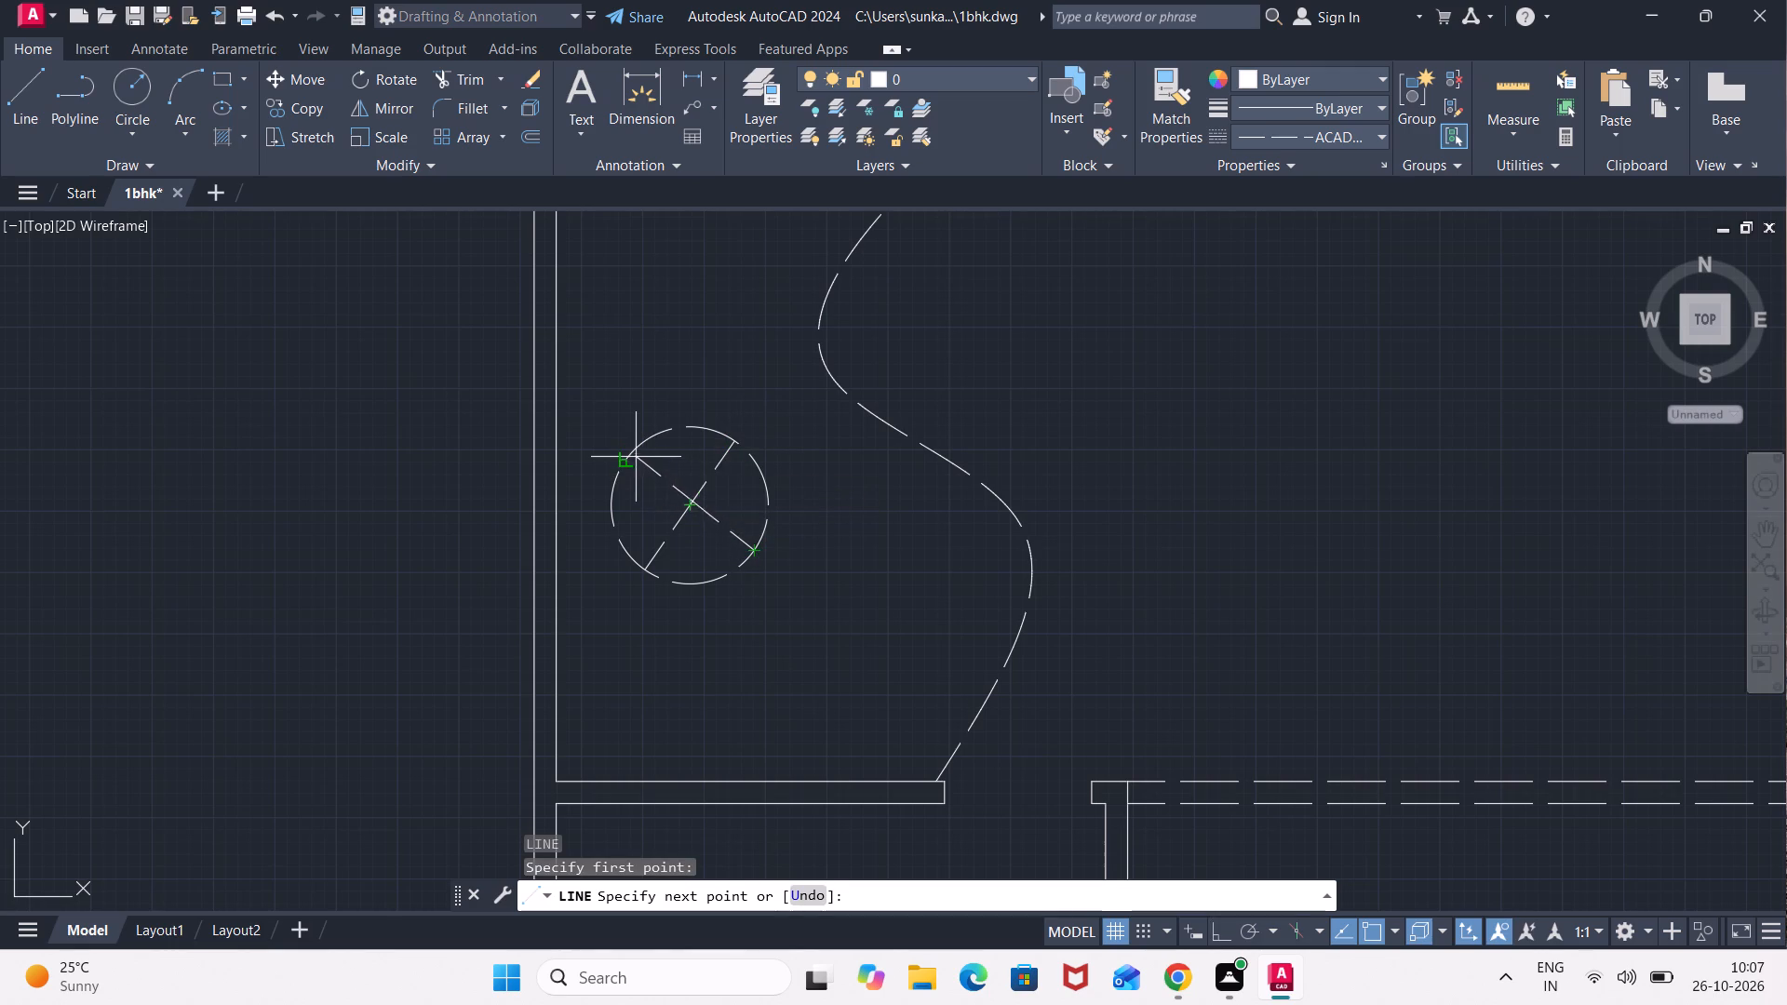
scroll(635, 456, up, 2)
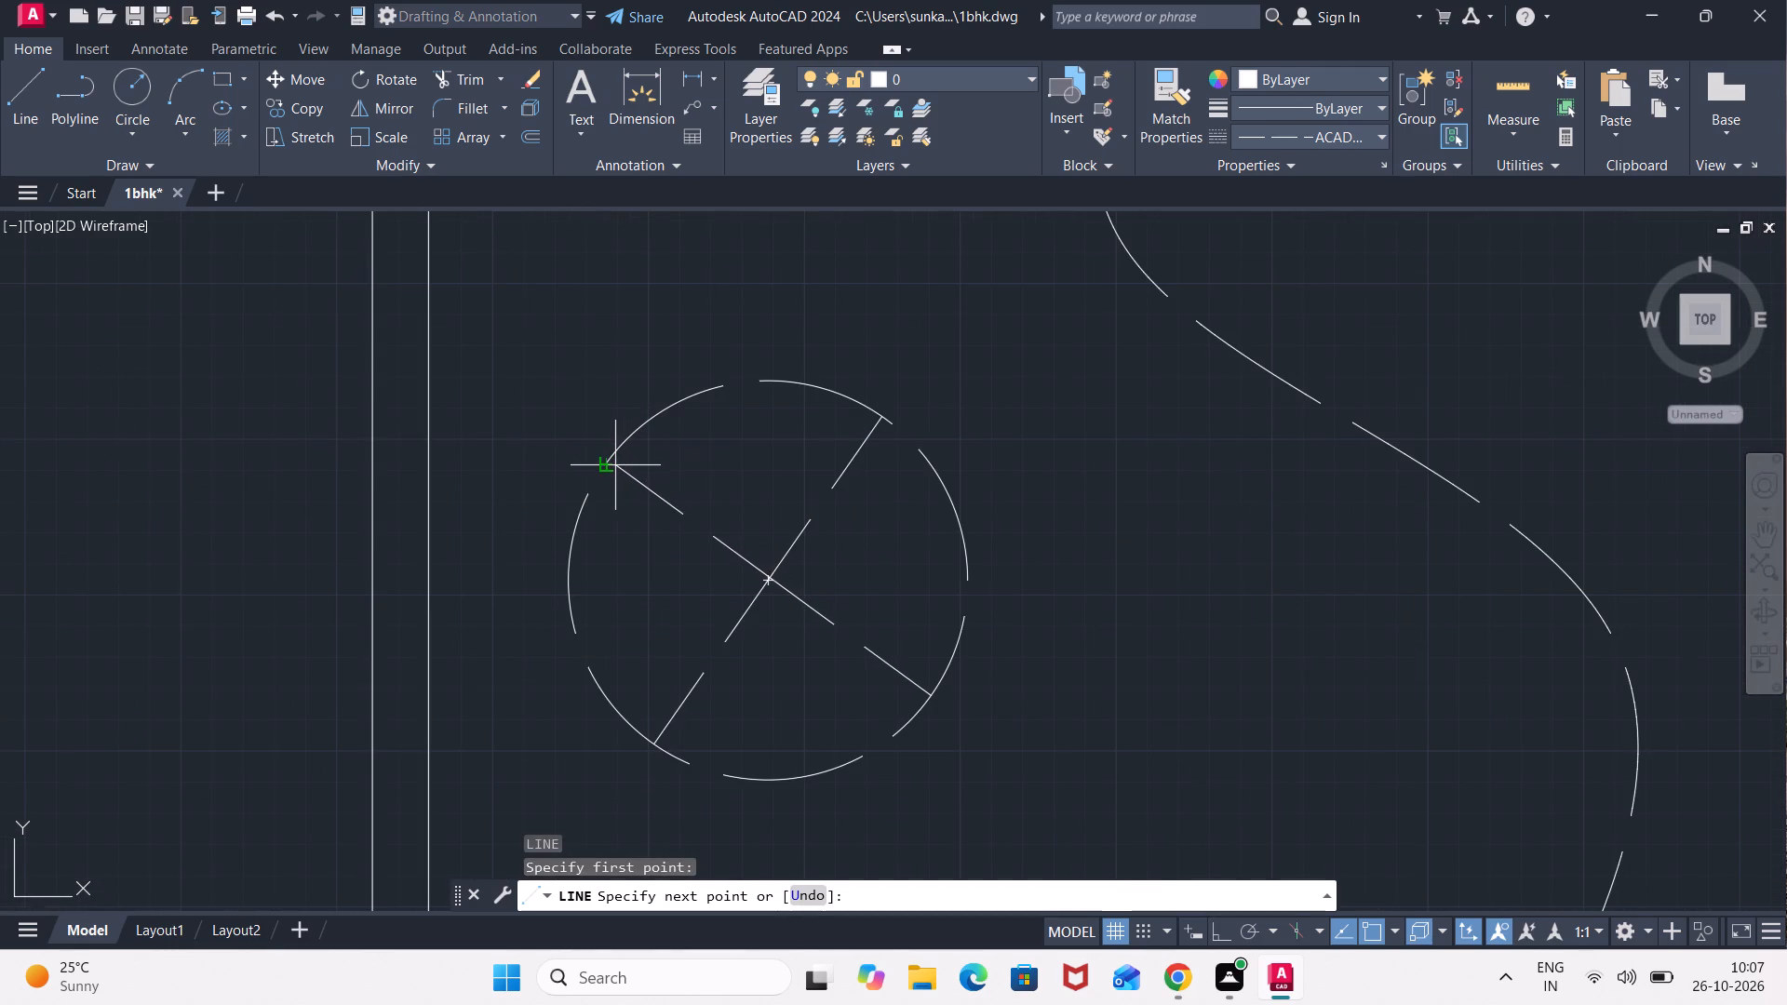
scroll(614, 466, up, 1)
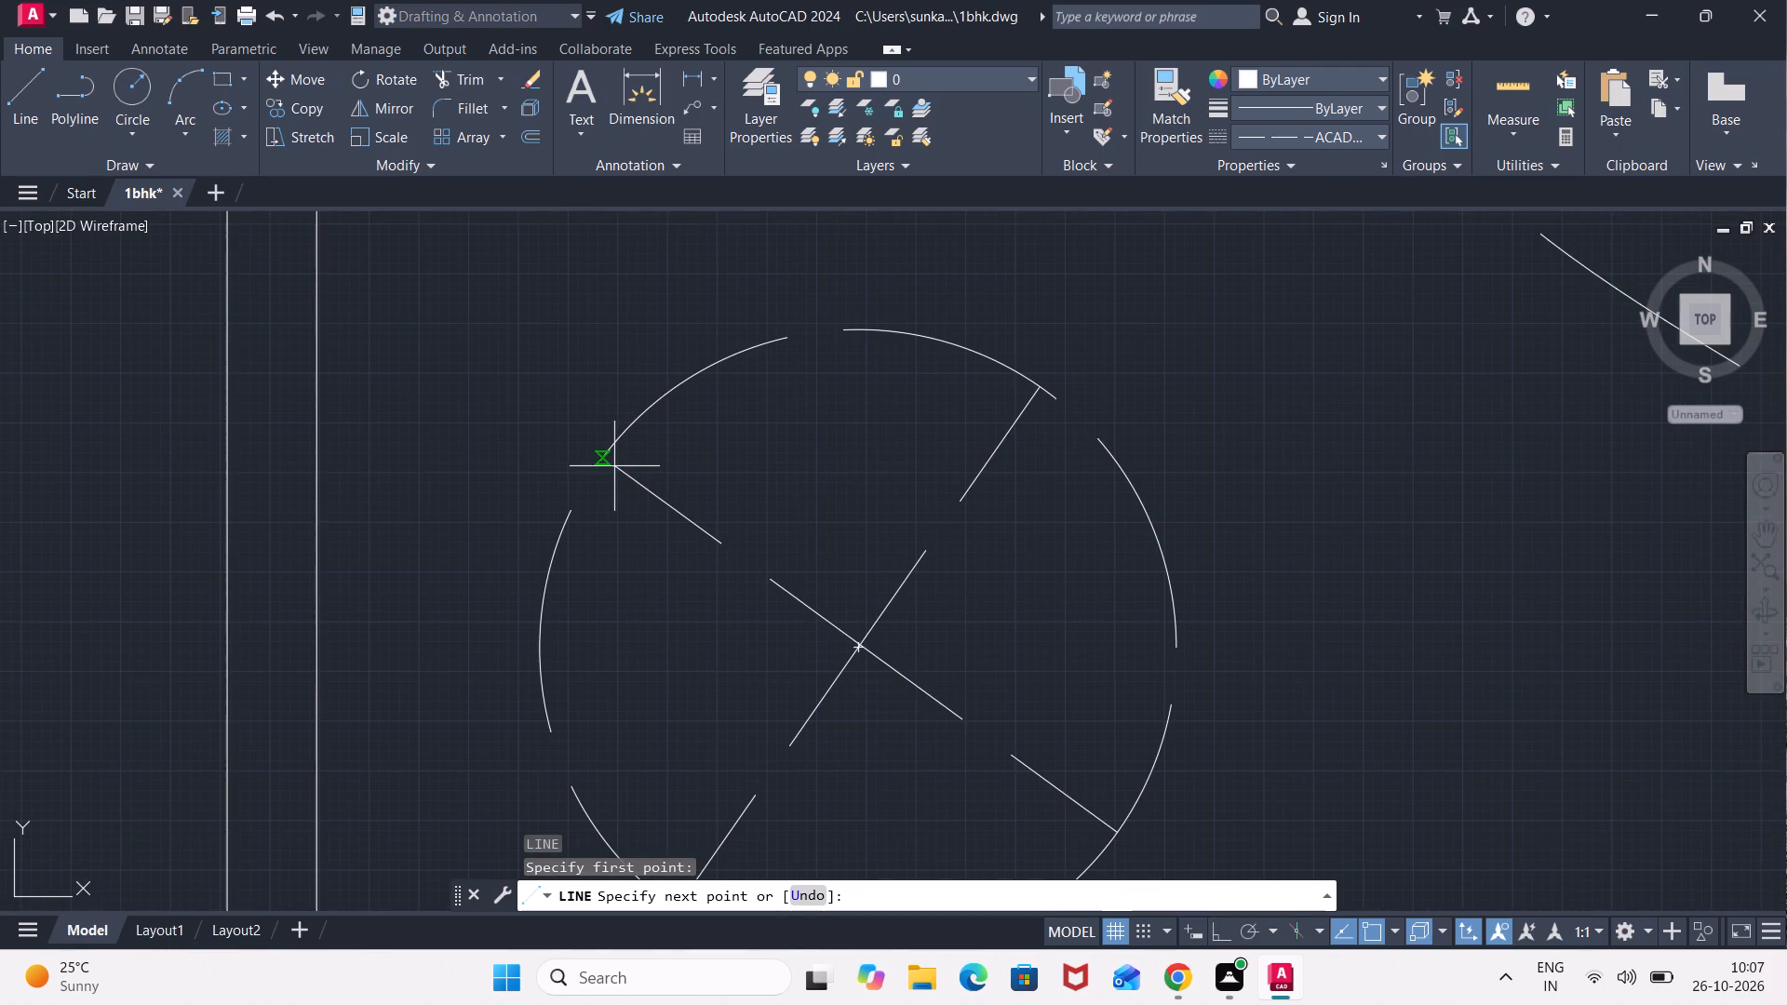
click(601, 466)
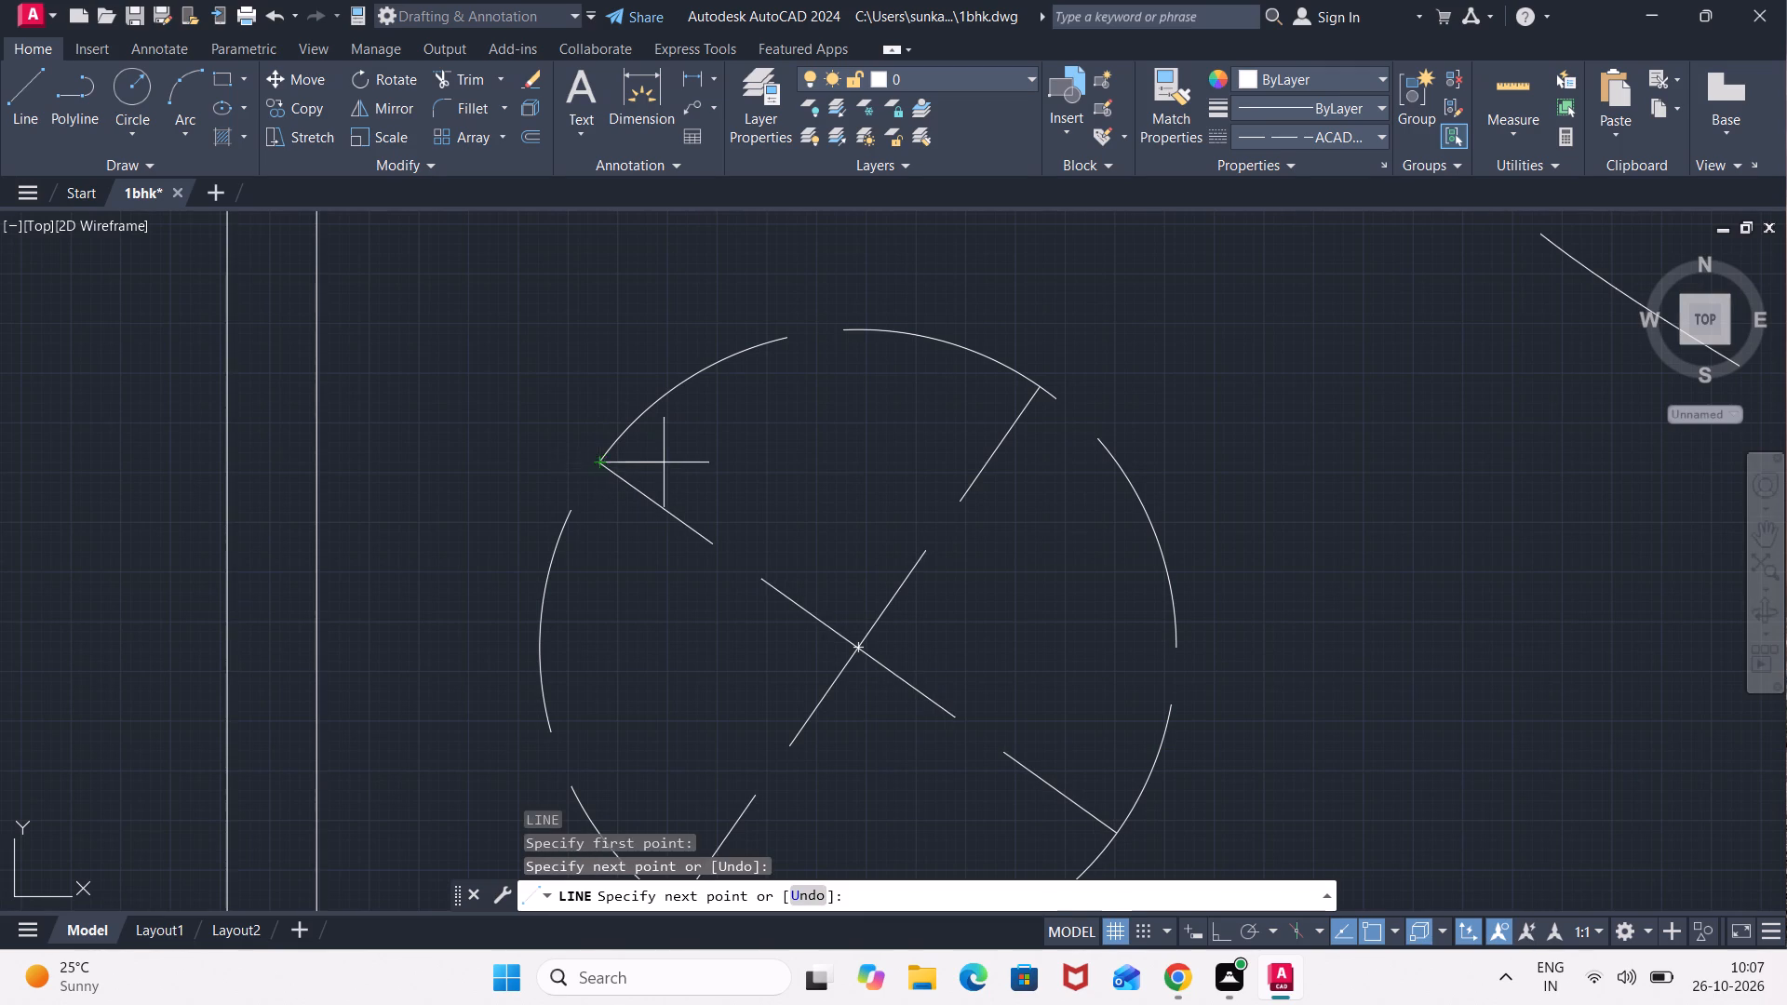
scroll(665, 462, down, 1)
key(Escape)
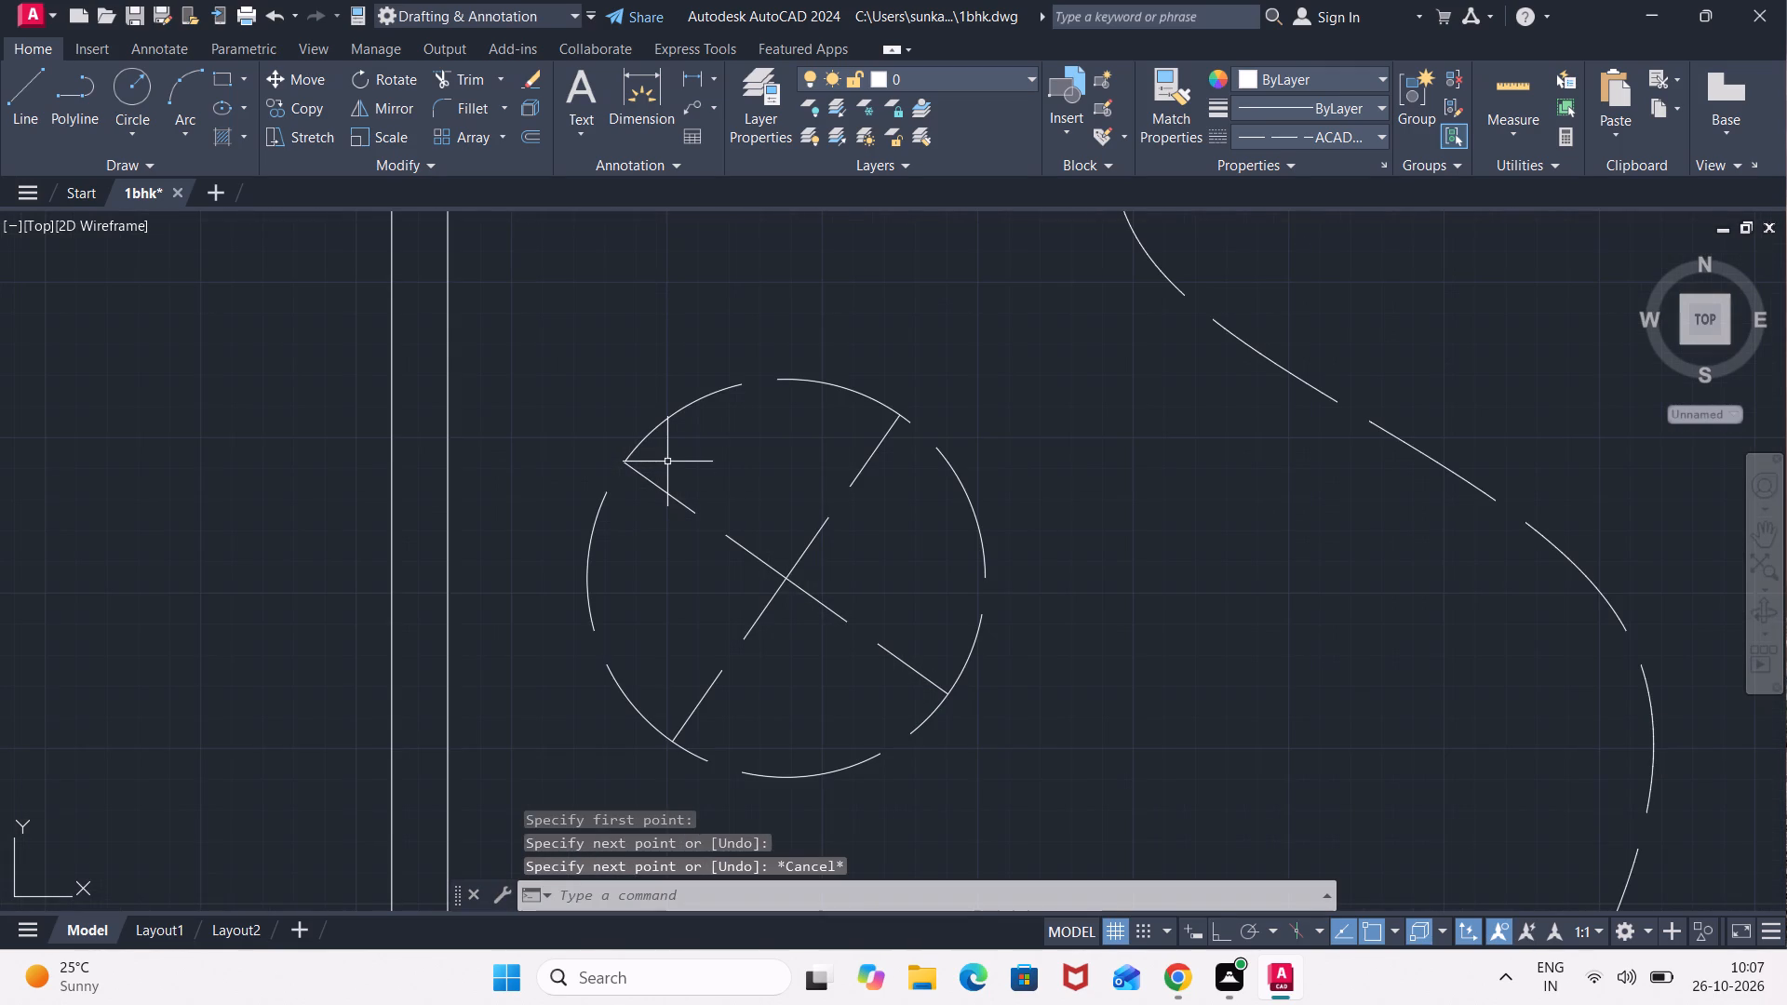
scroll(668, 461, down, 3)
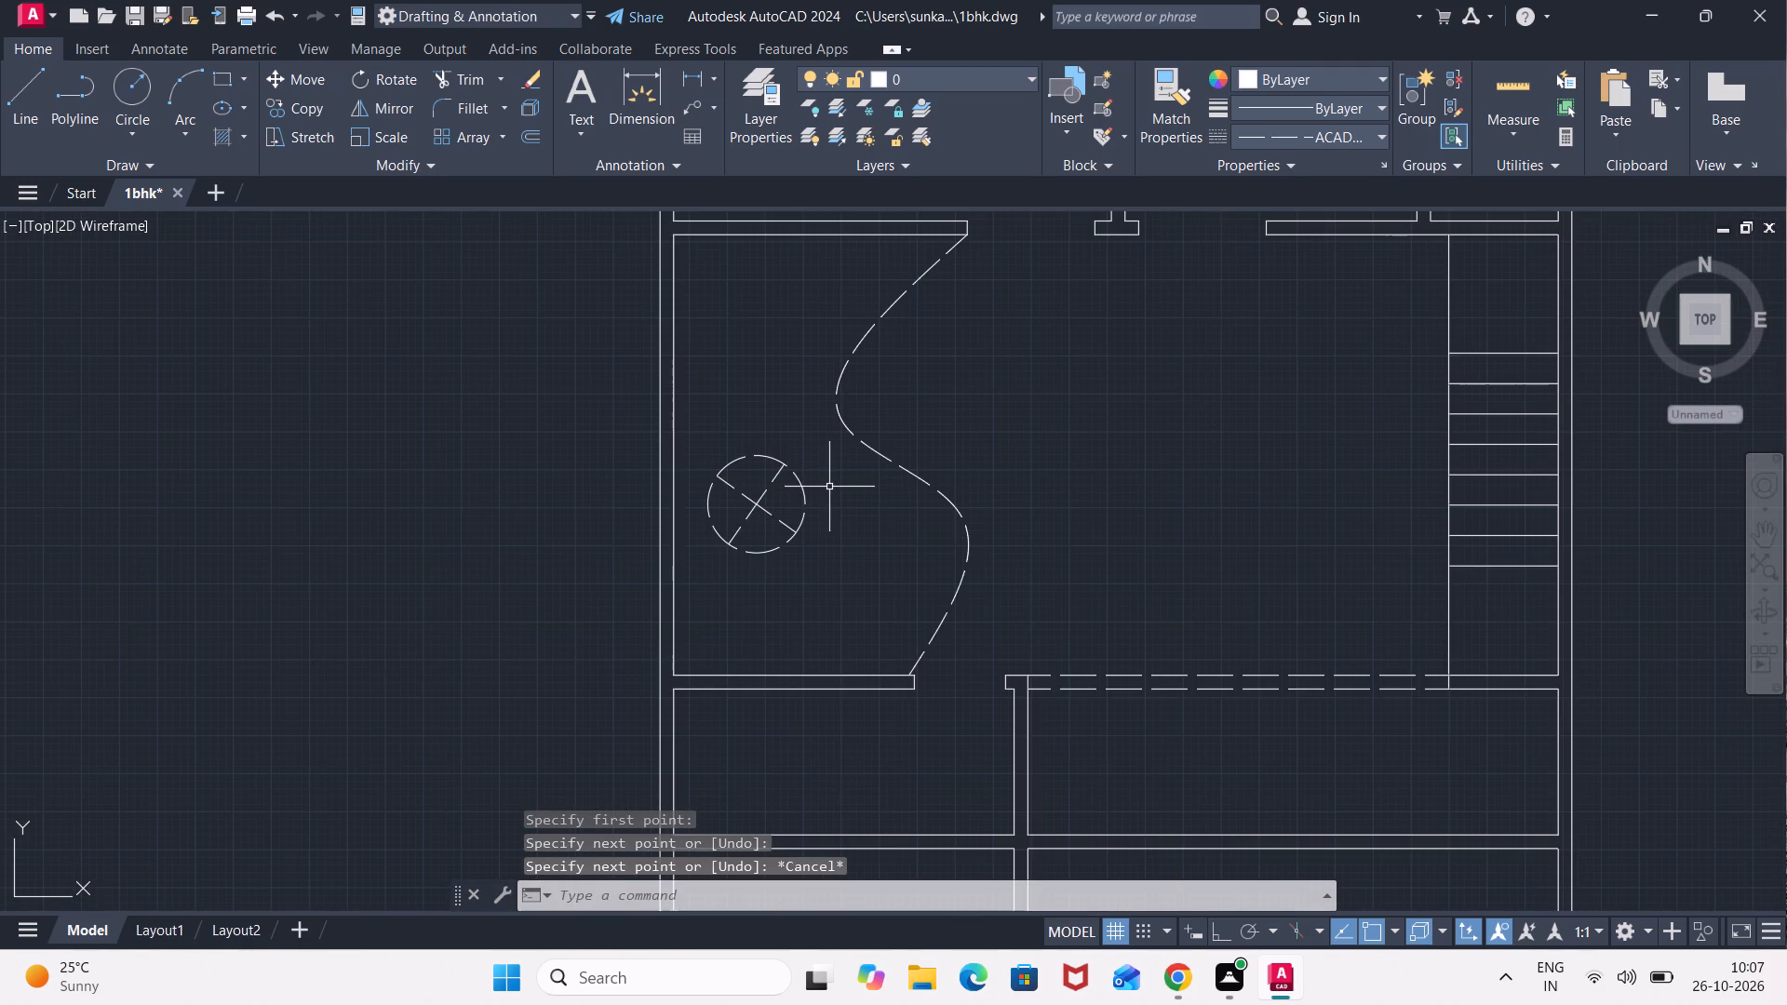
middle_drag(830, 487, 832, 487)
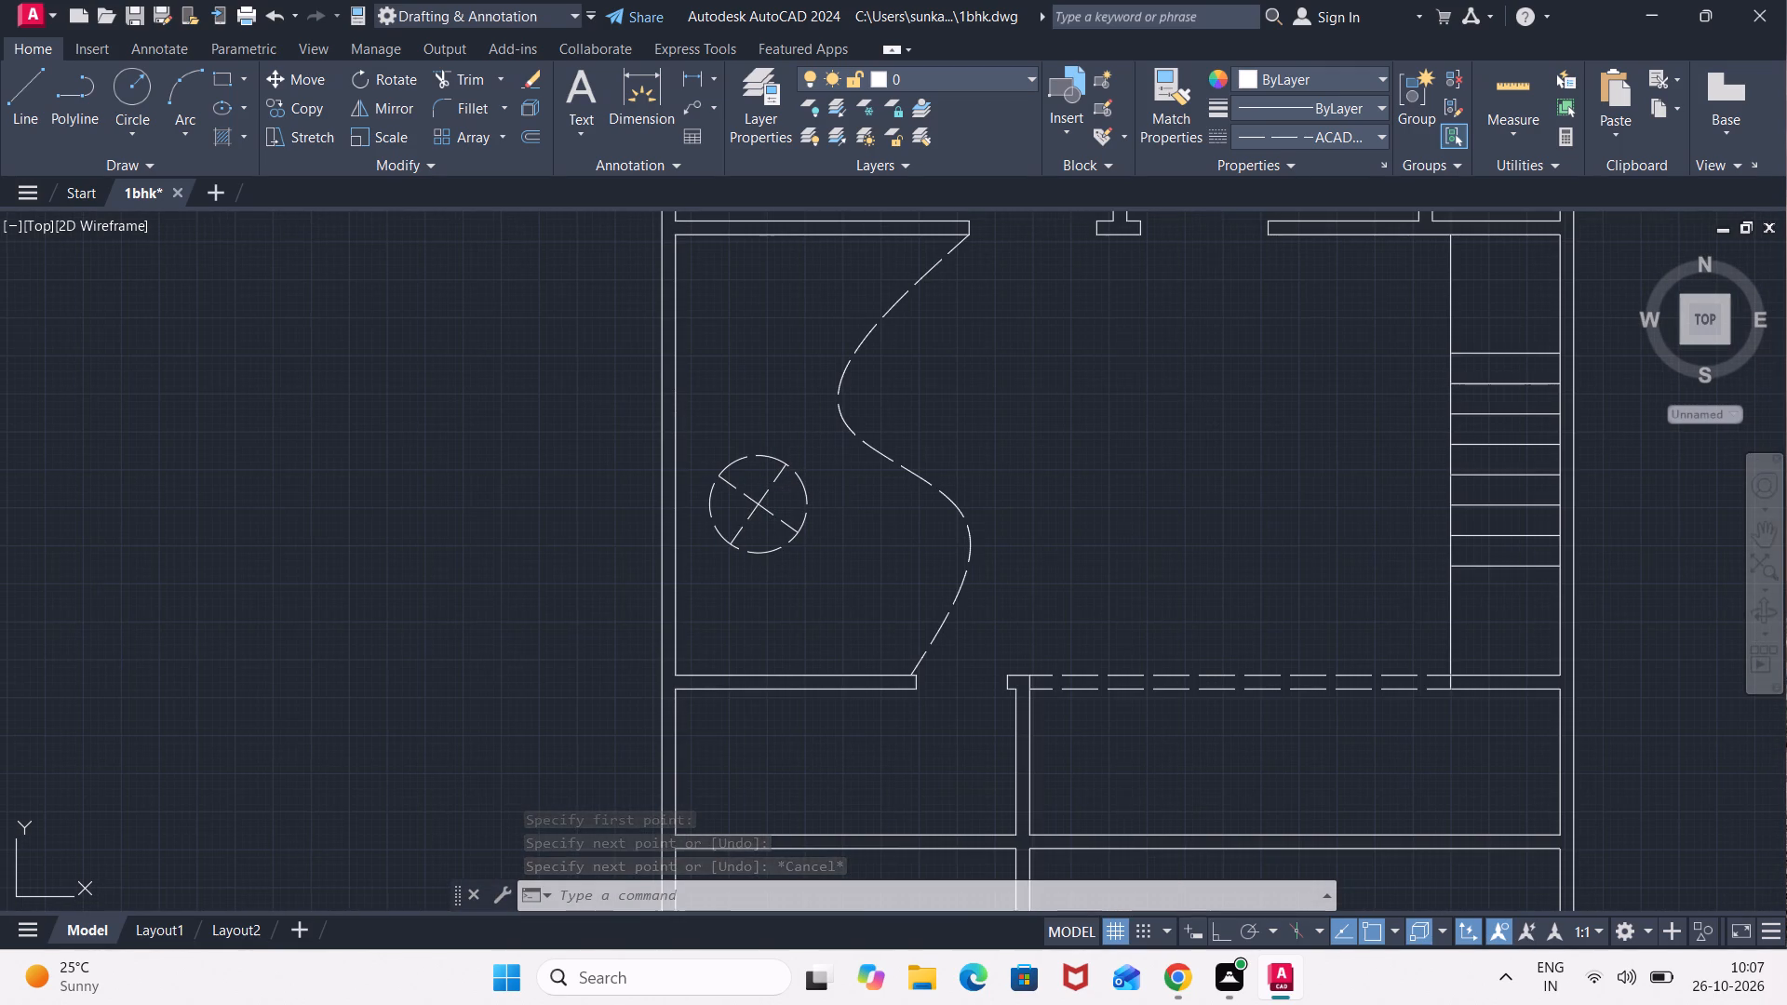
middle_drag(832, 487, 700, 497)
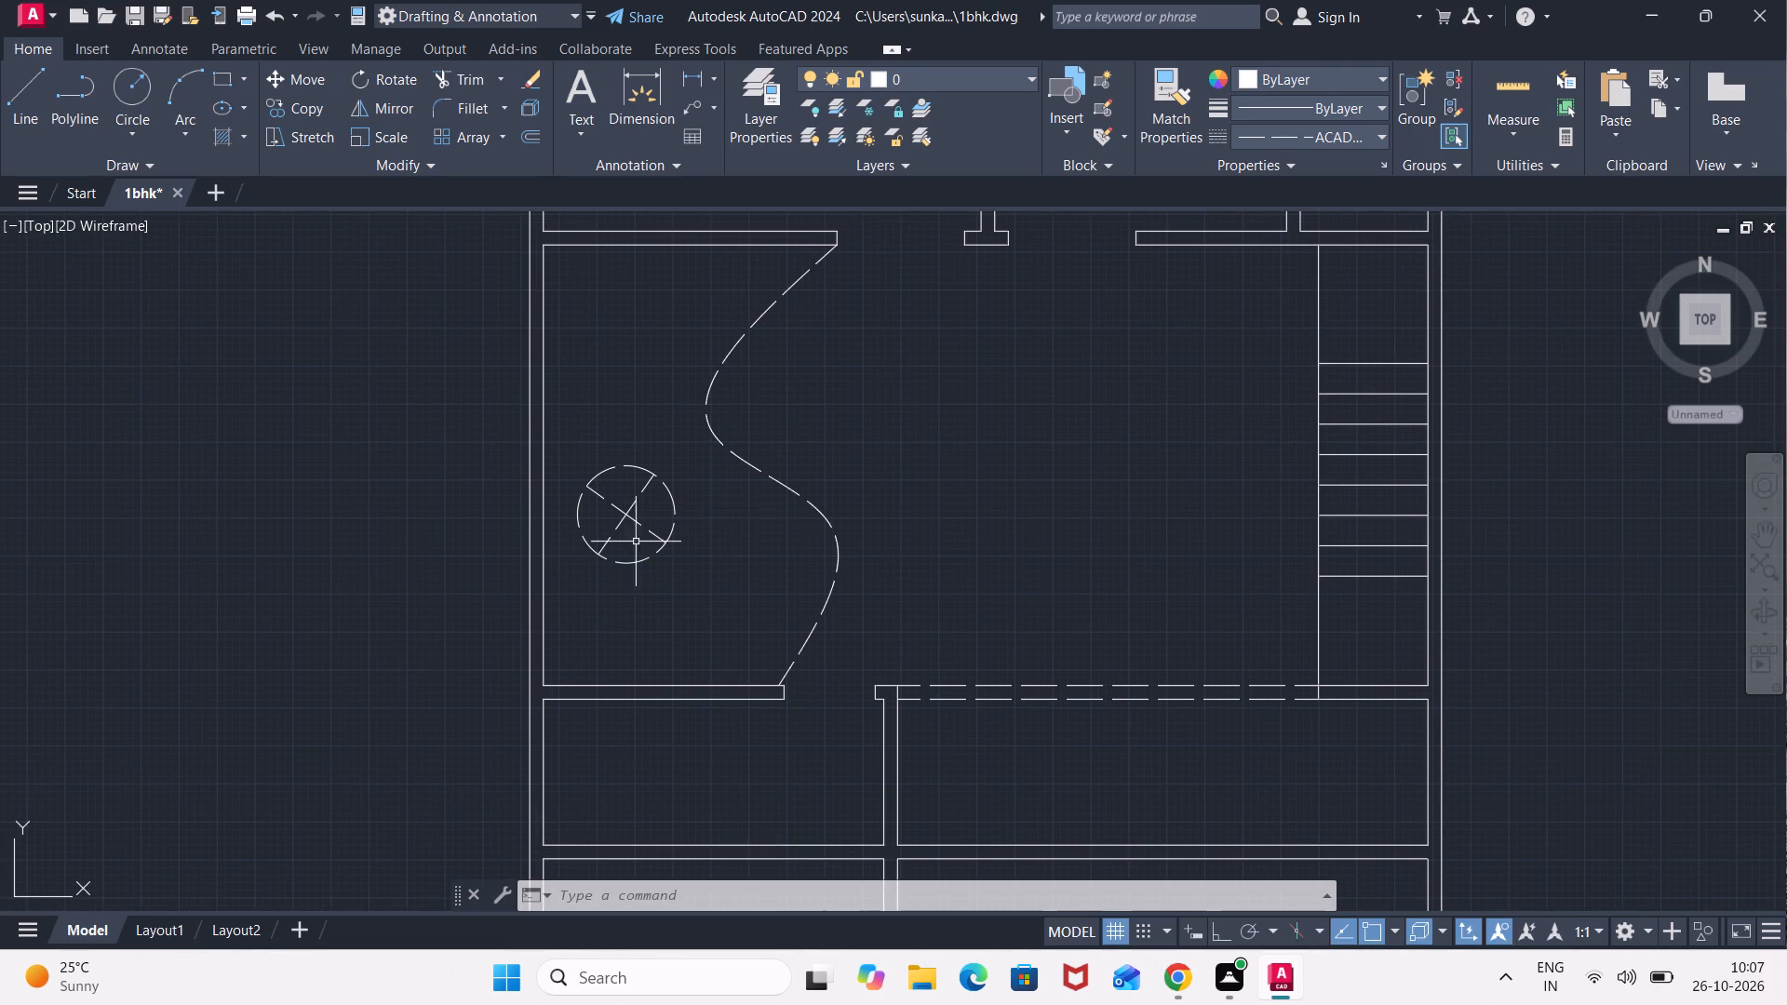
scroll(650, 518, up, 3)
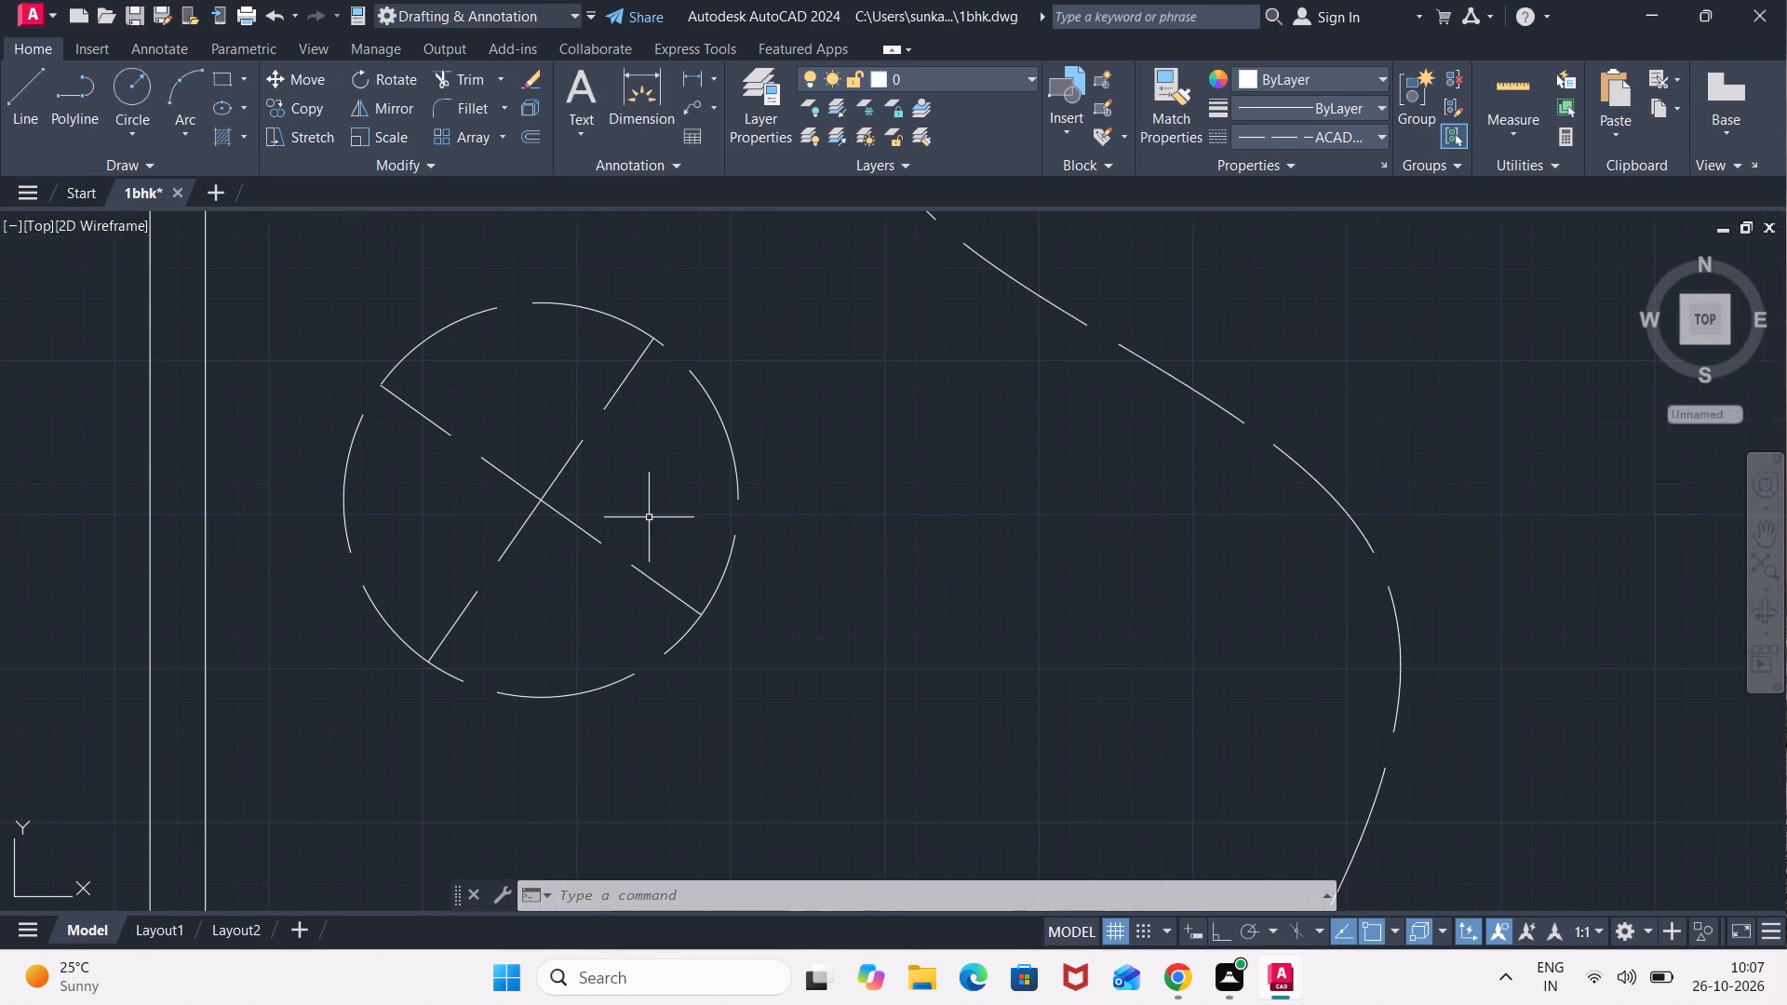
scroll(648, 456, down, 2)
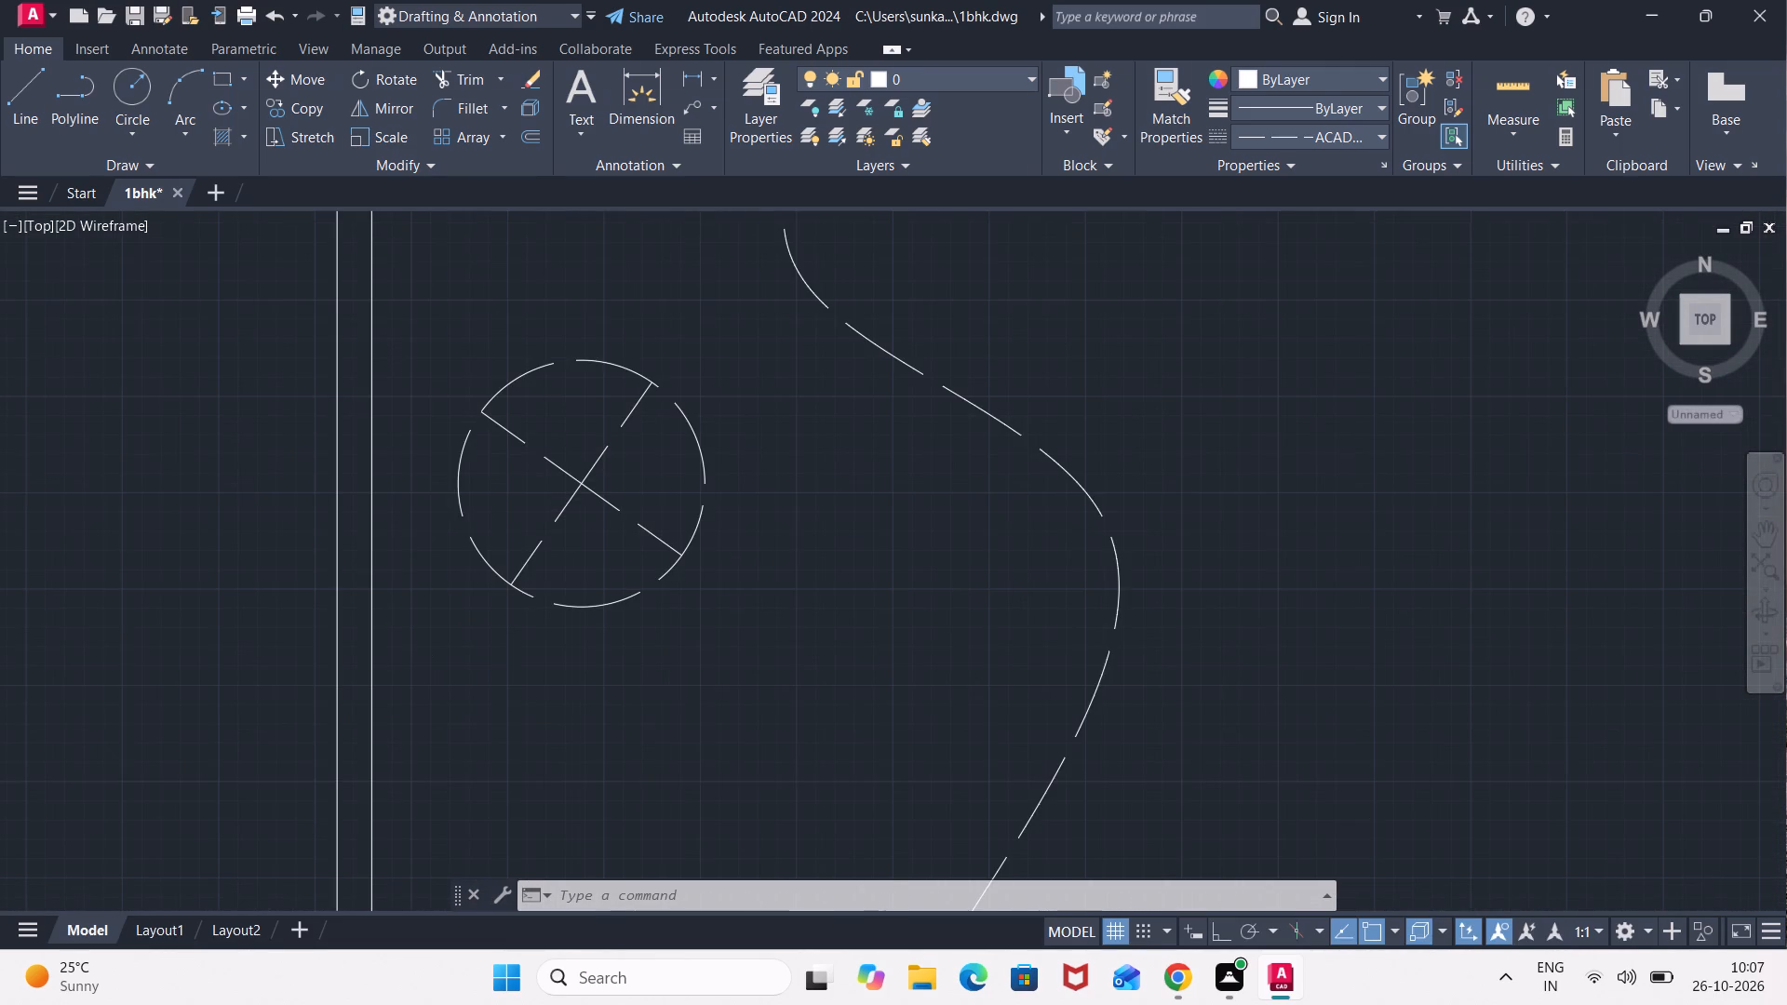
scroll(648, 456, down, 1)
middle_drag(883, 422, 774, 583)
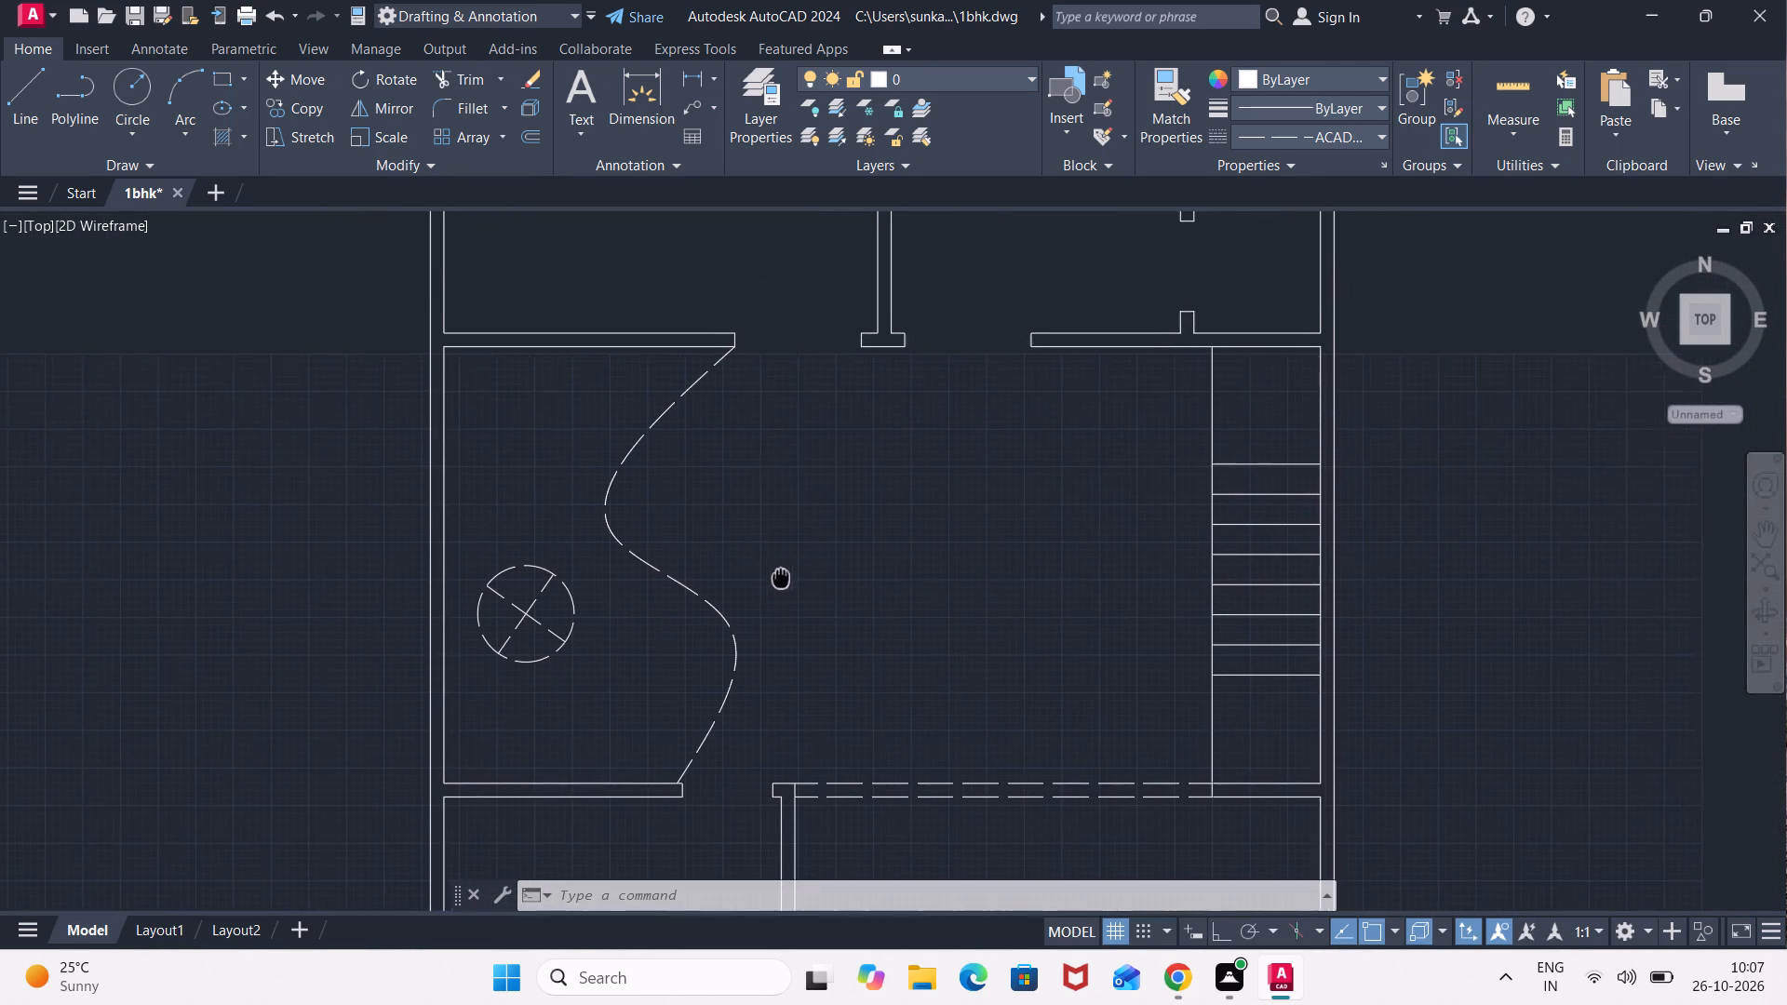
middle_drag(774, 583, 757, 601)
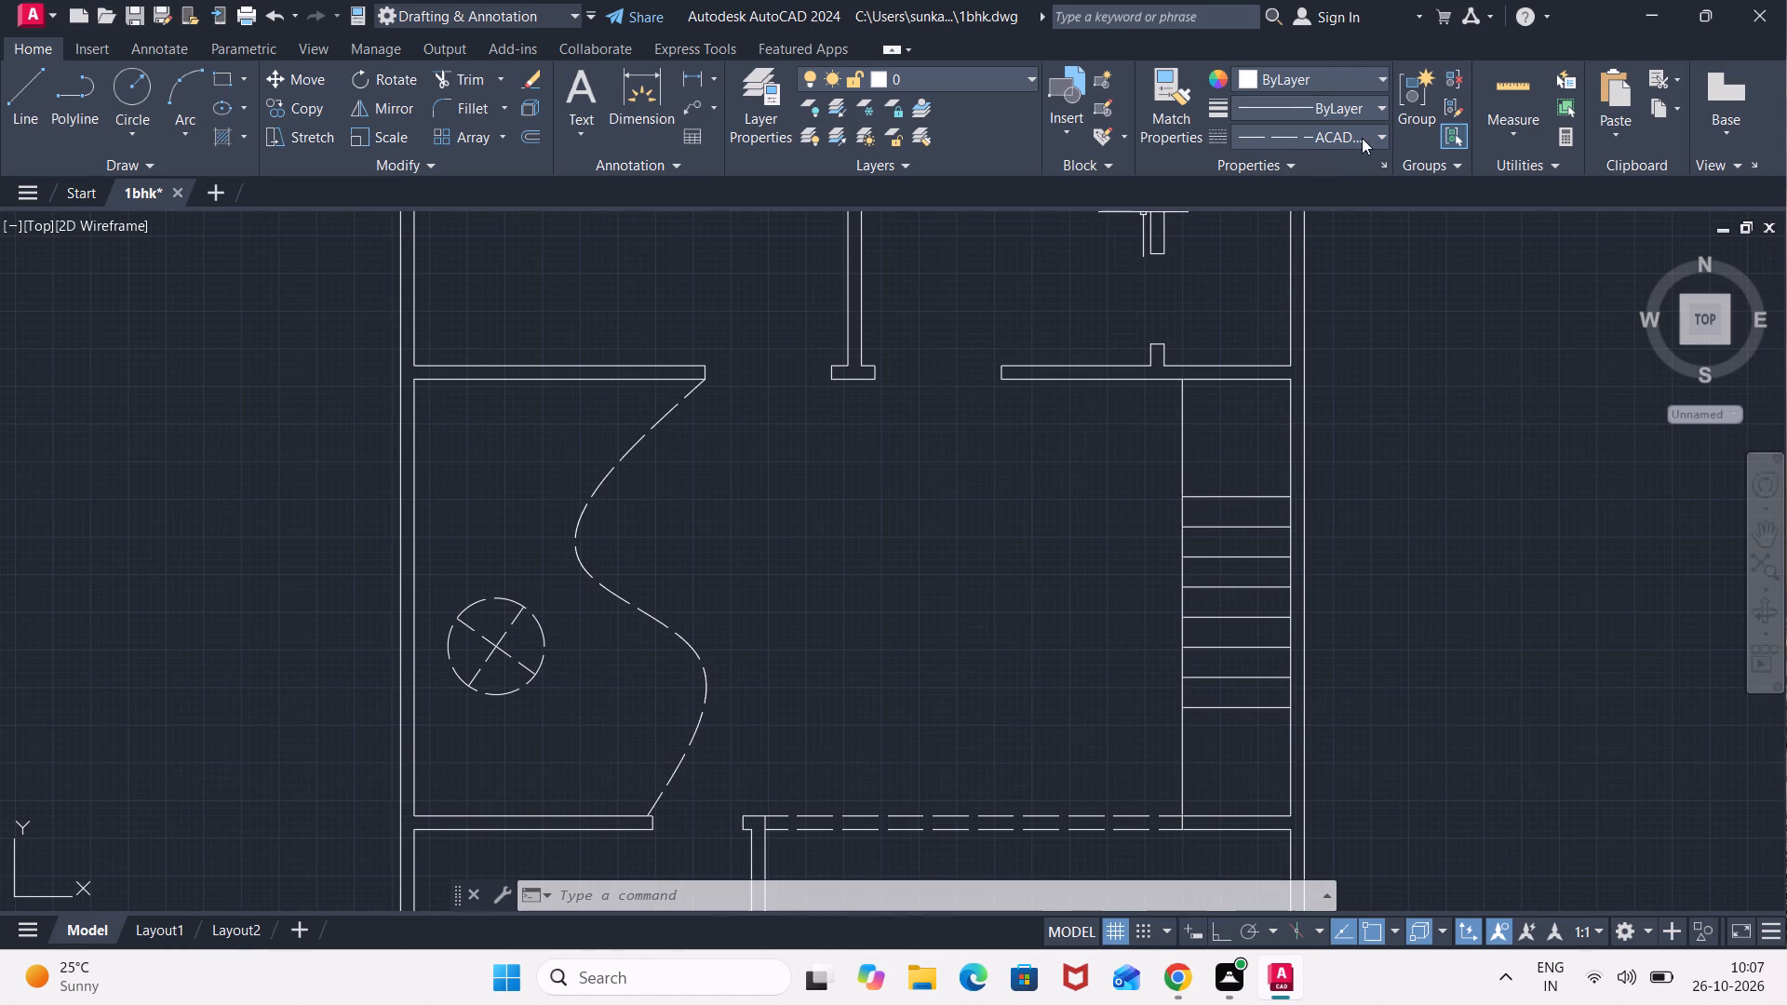
Set the current linetype to ByLayer.
click(1362, 137)
click(1333, 175)
scroll(920, 521, down, 1)
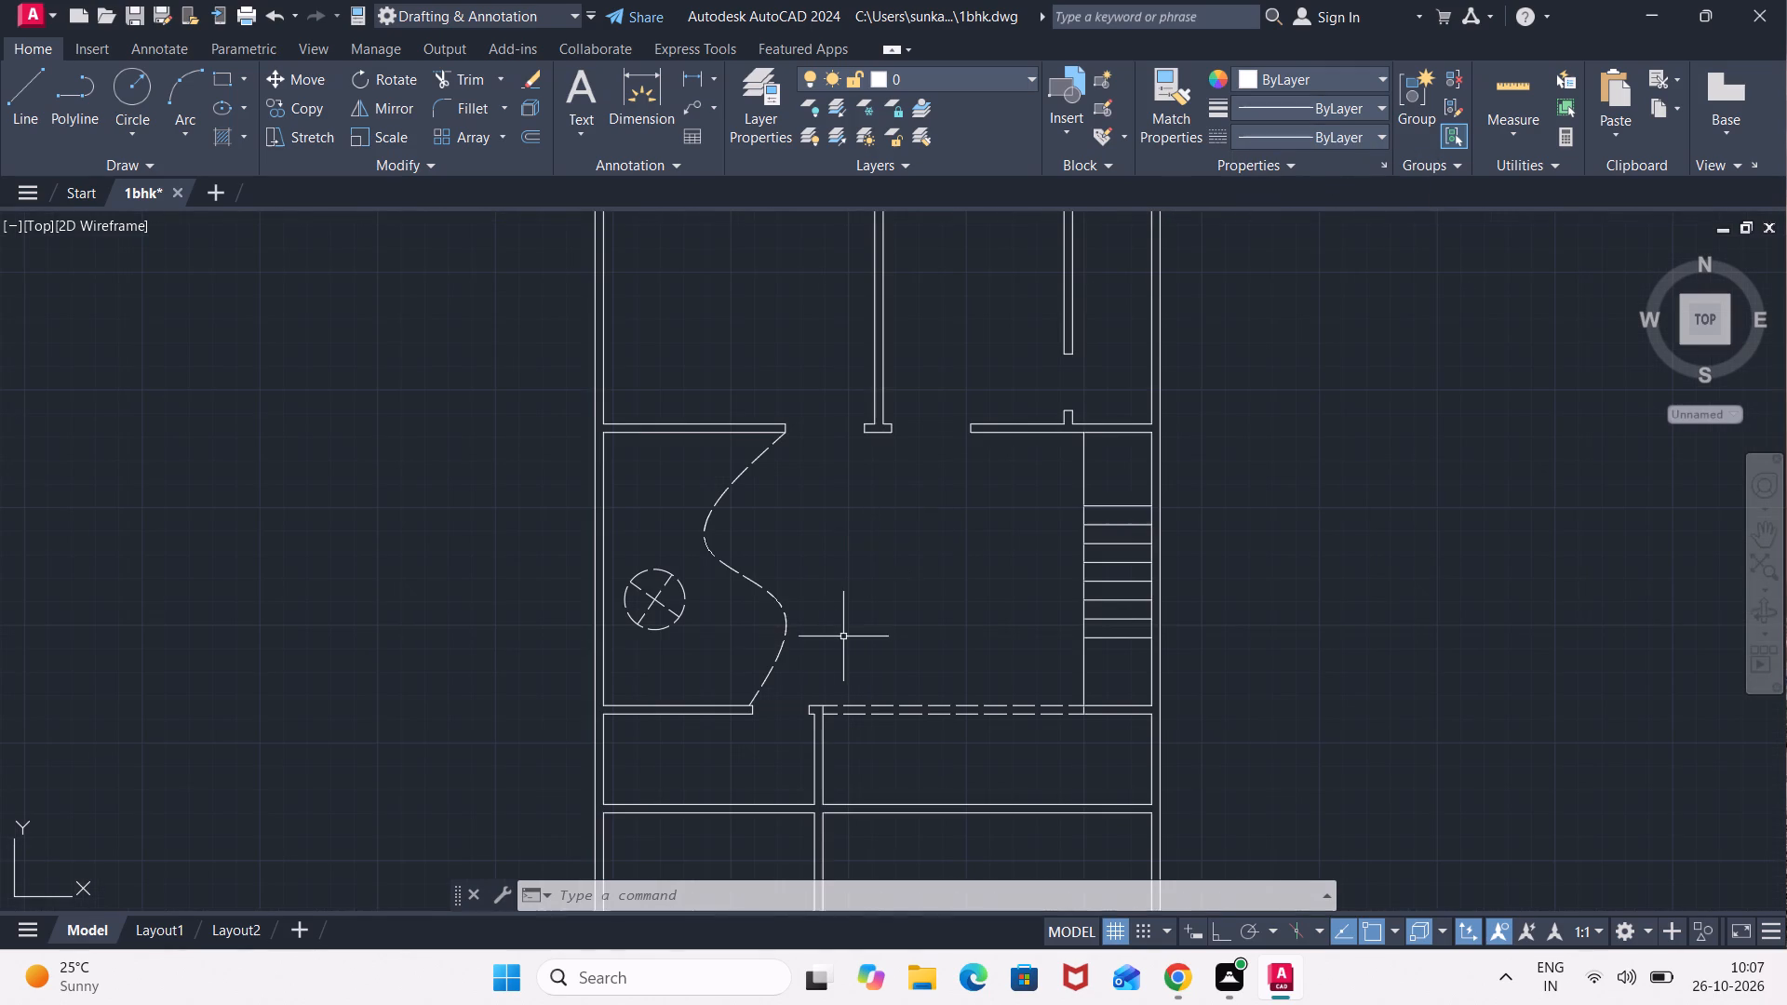
middle_drag(904, 532, 873, 695)
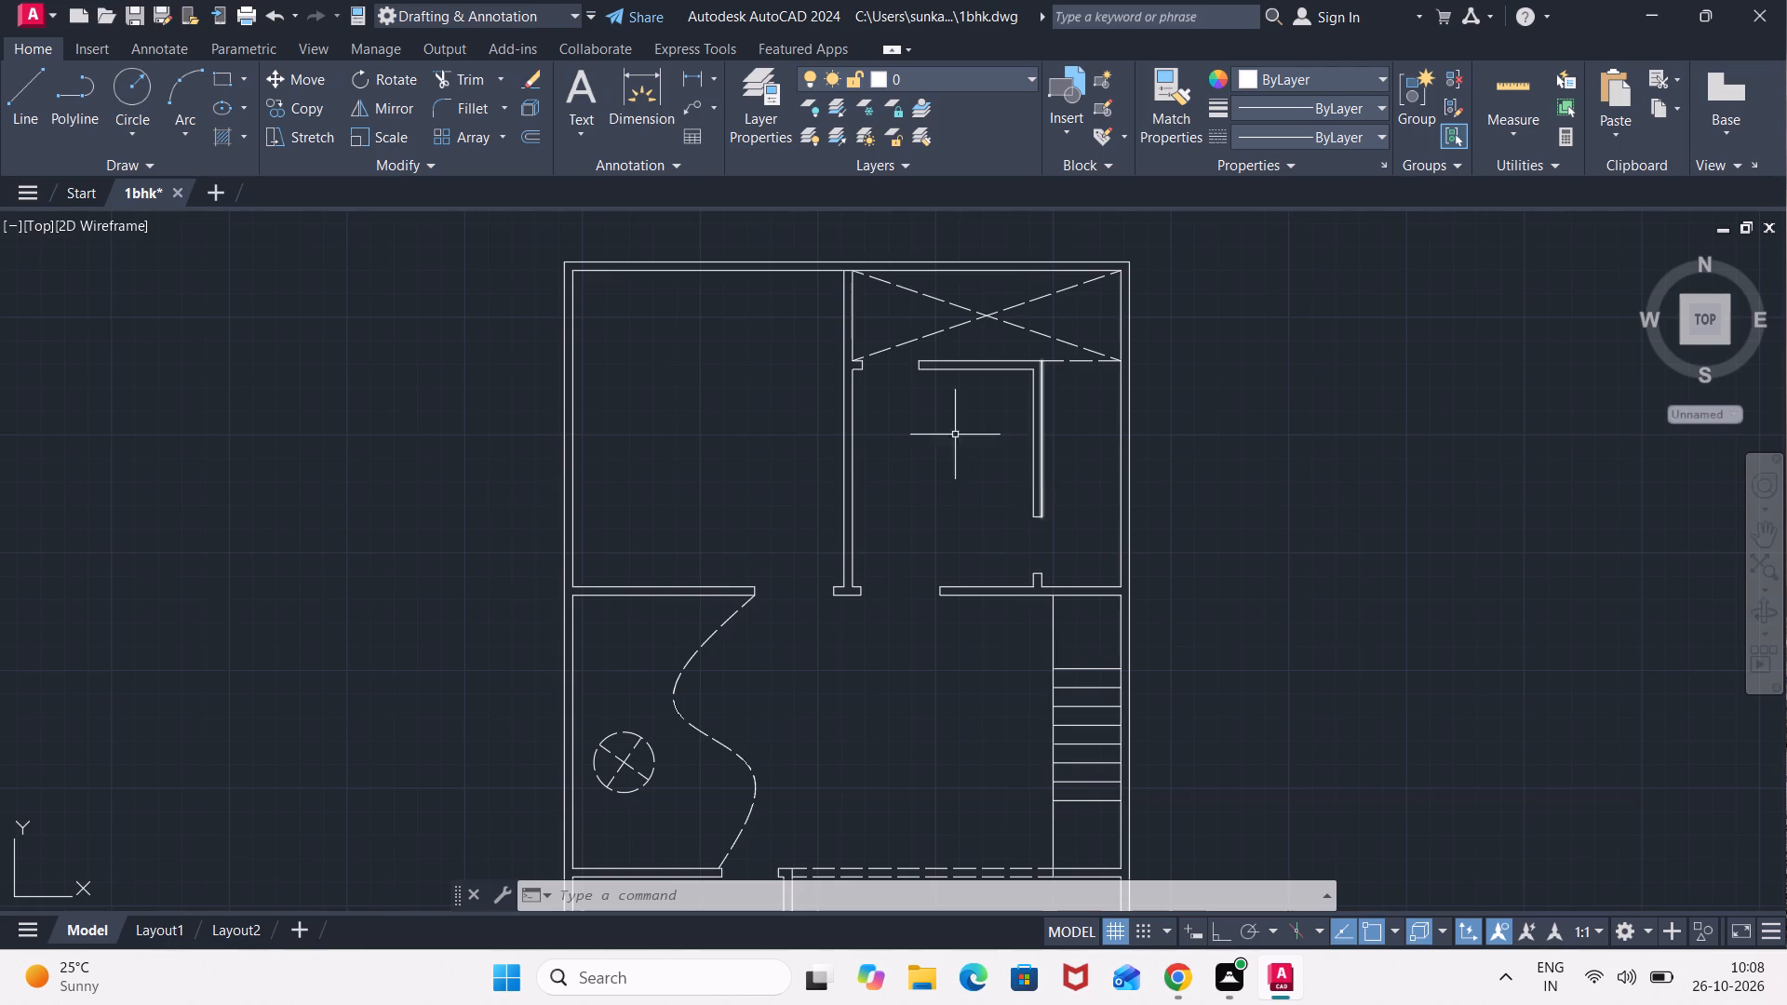
middle_drag(944, 425, 895, 522)
scroll(892, 519, up, 2)
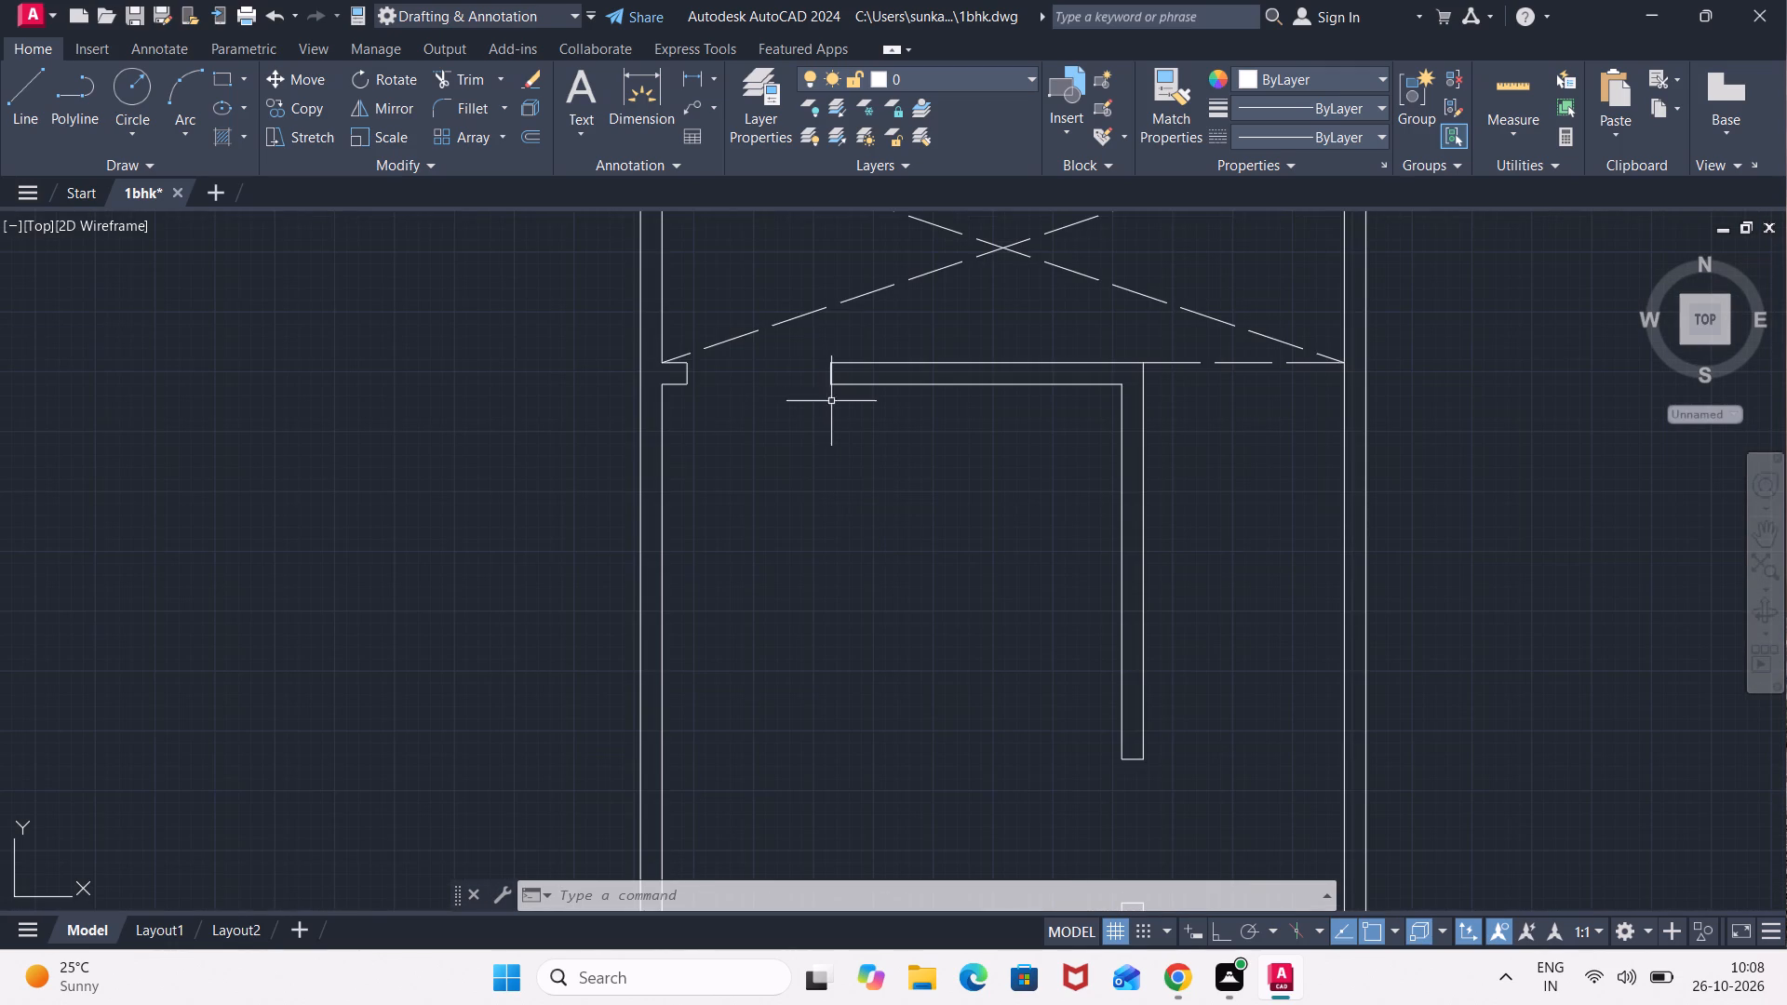
Draw an L-shaped counter outline, about 1'-11" deep at its first edge, from the horizontal interior wall's free end to the vertical wall's lower end.
key(l)
key(Return)
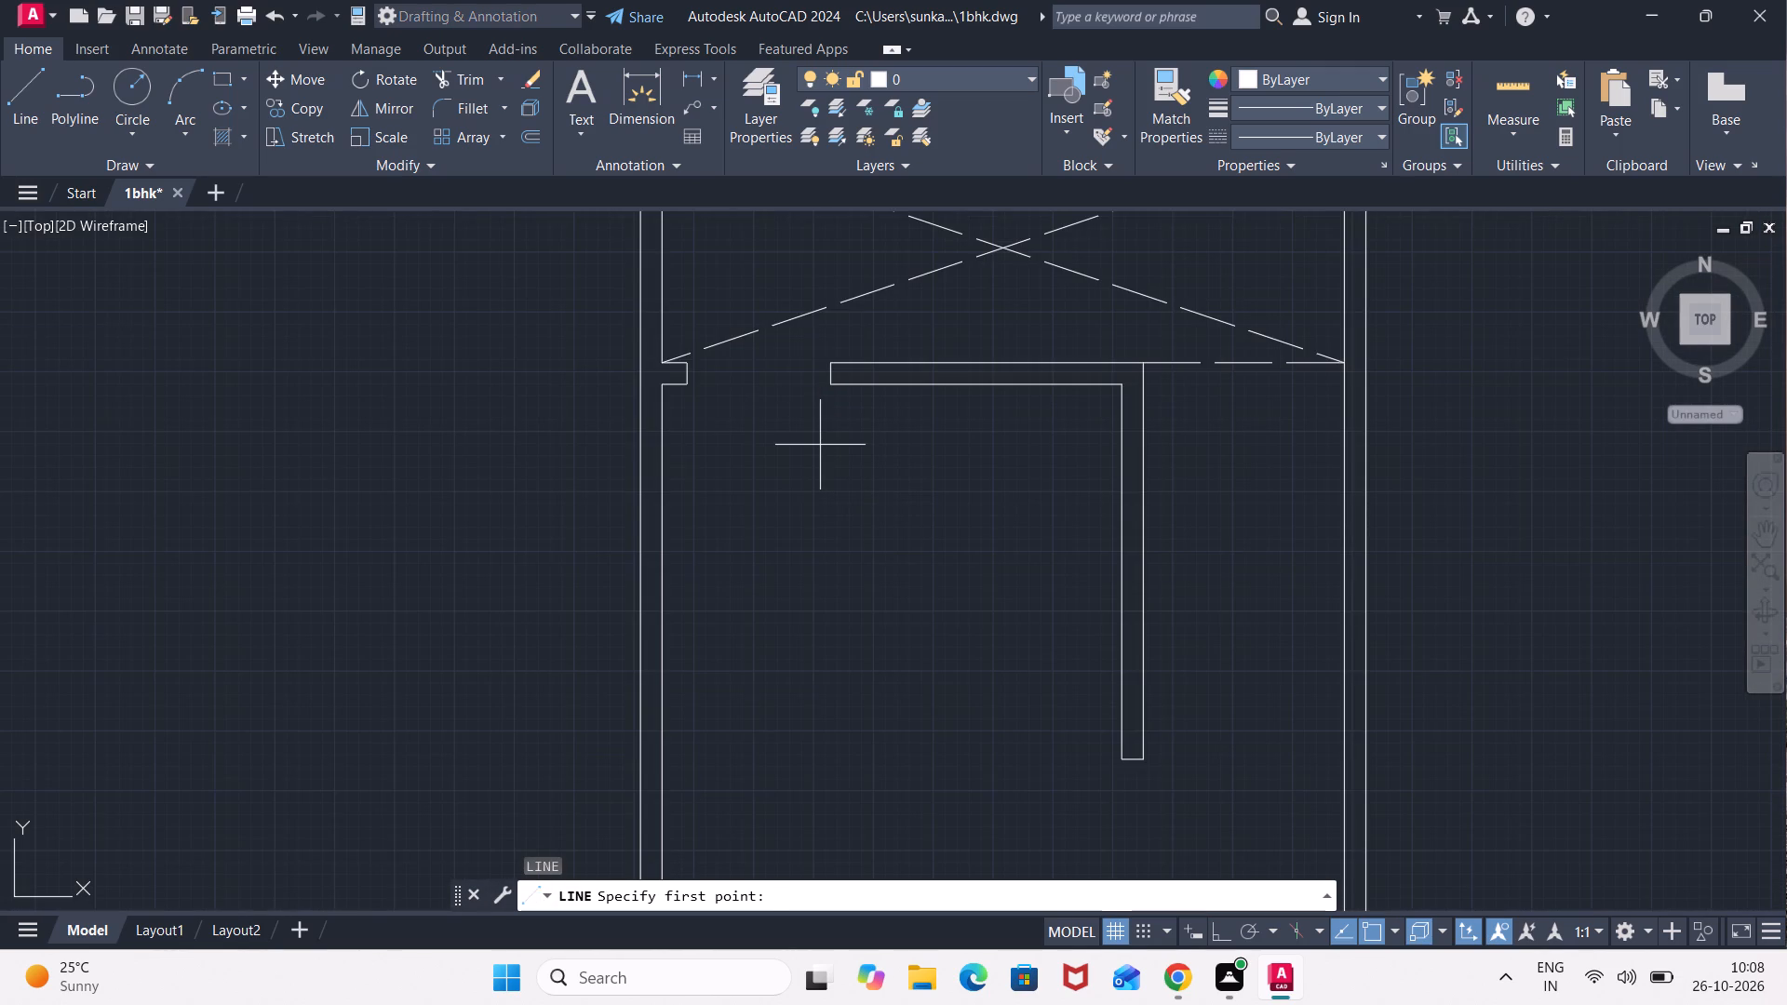
click(830, 386)
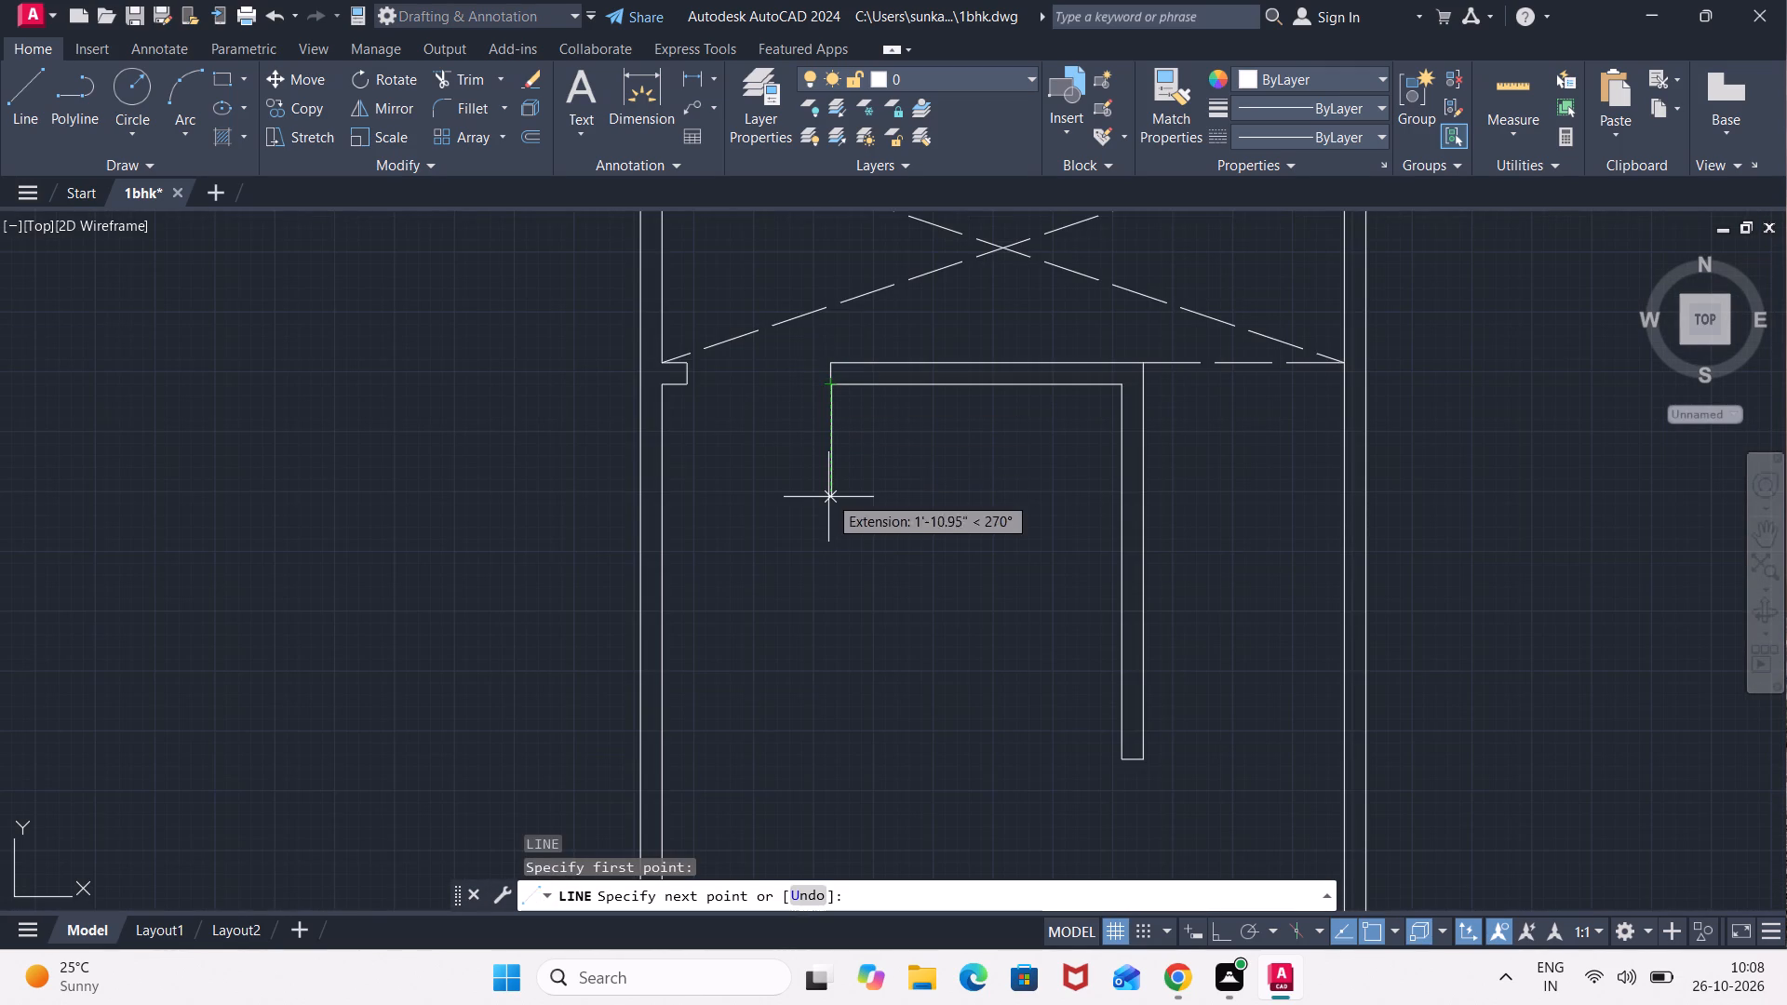
click(827, 498)
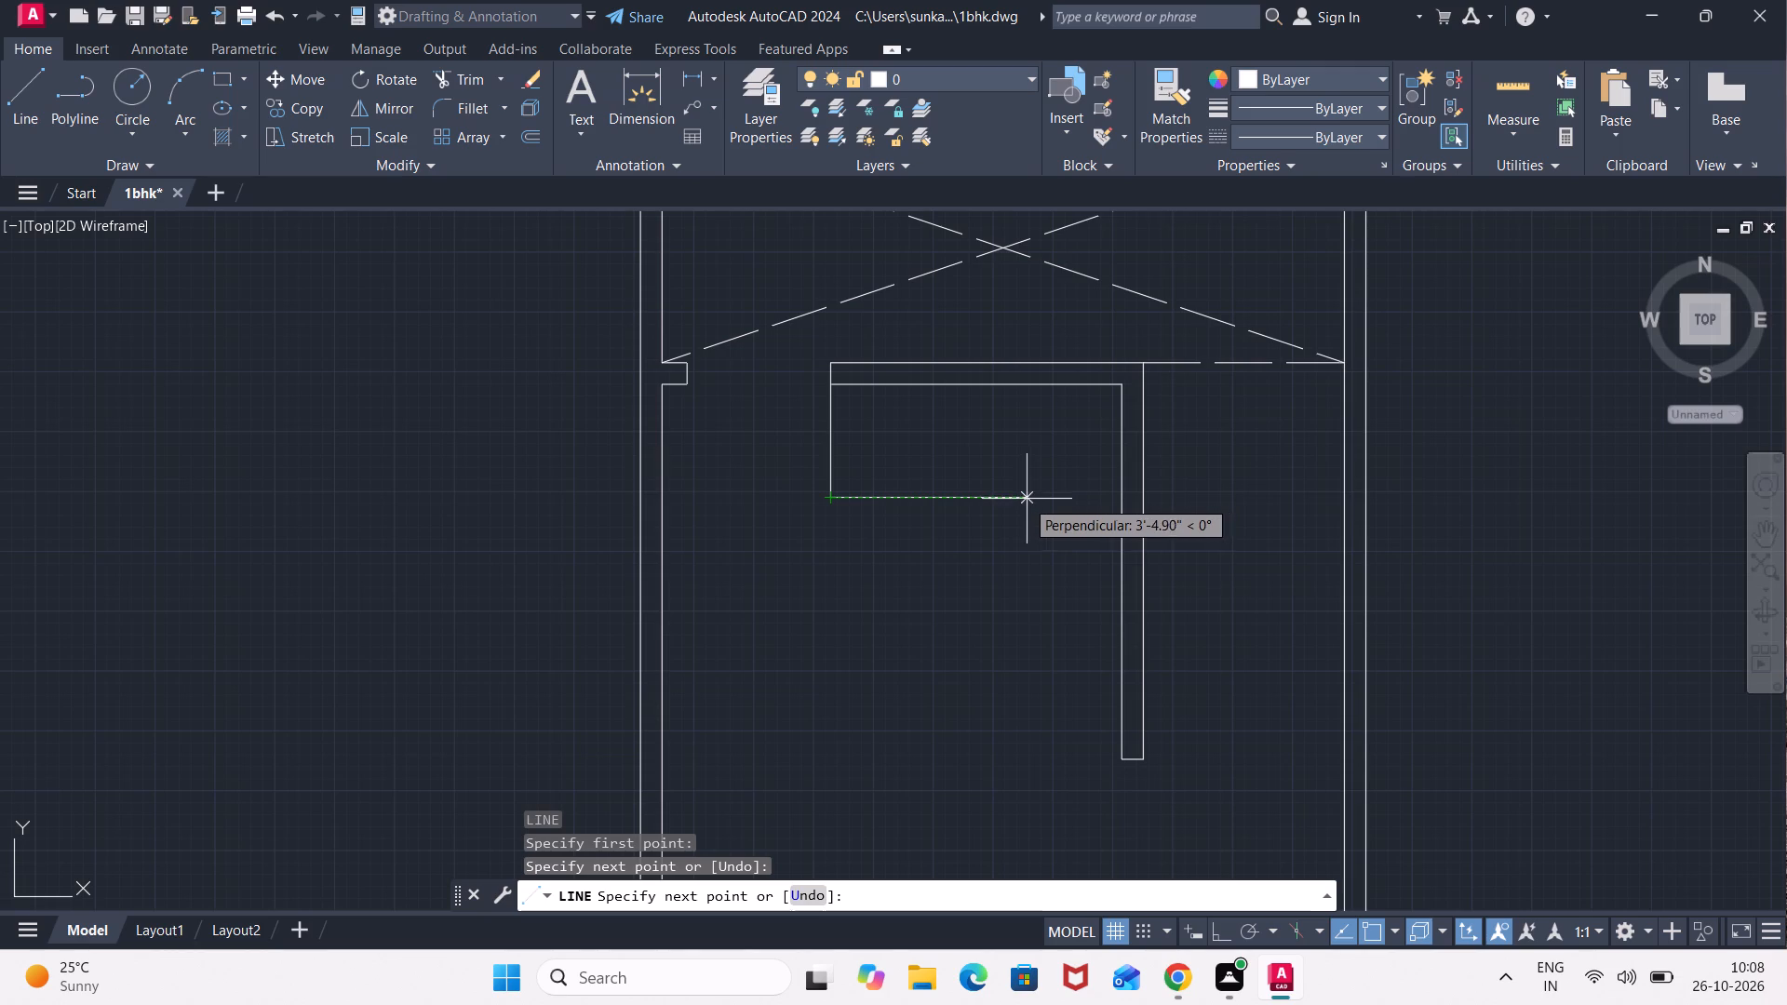
click(1008, 500)
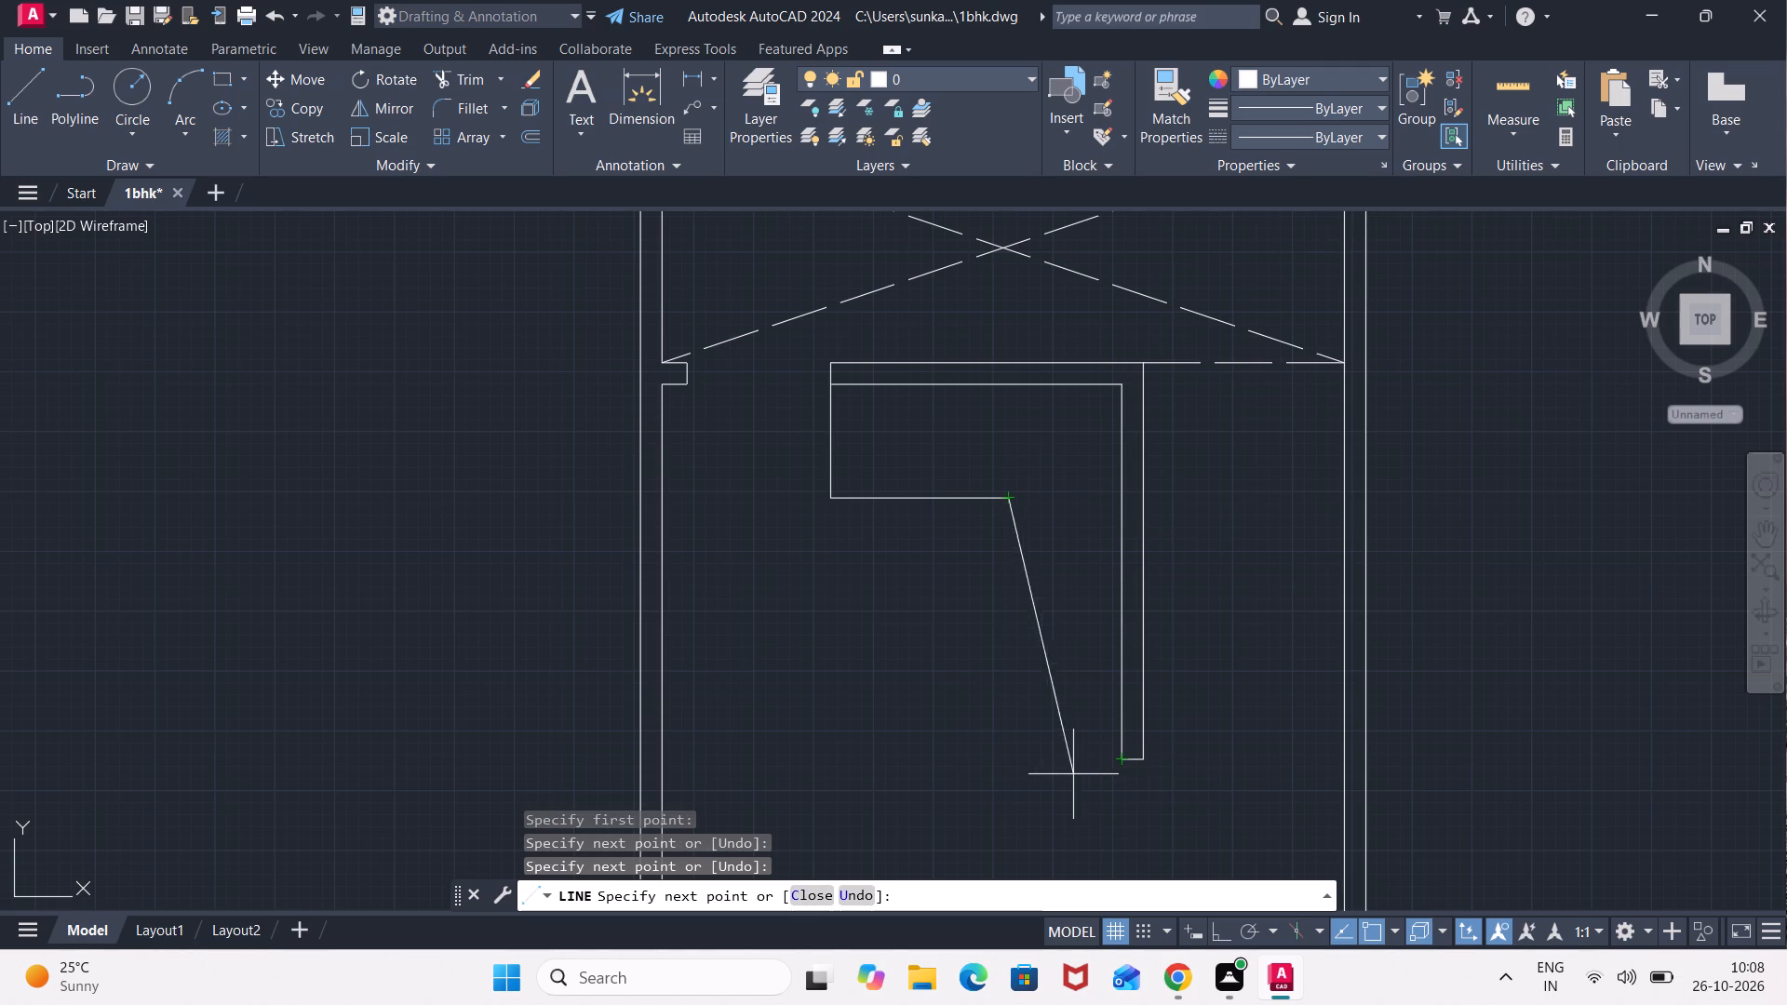
click(1004, 768)
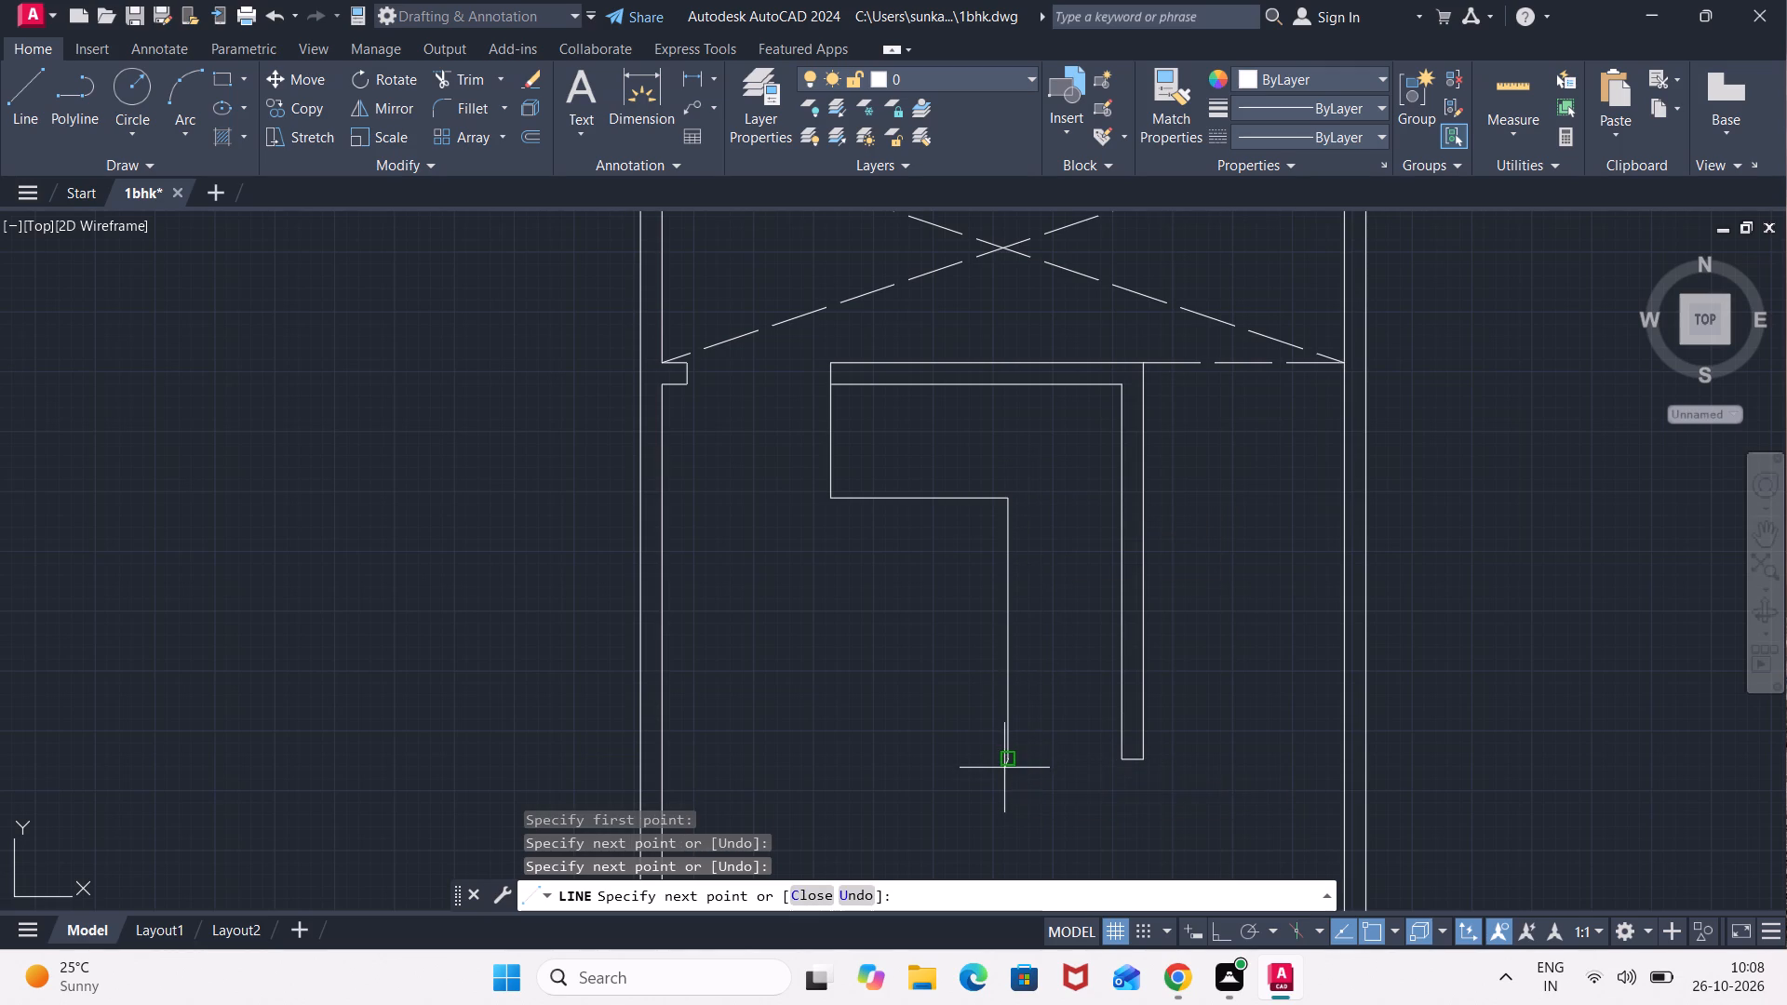
click(1120, 760)
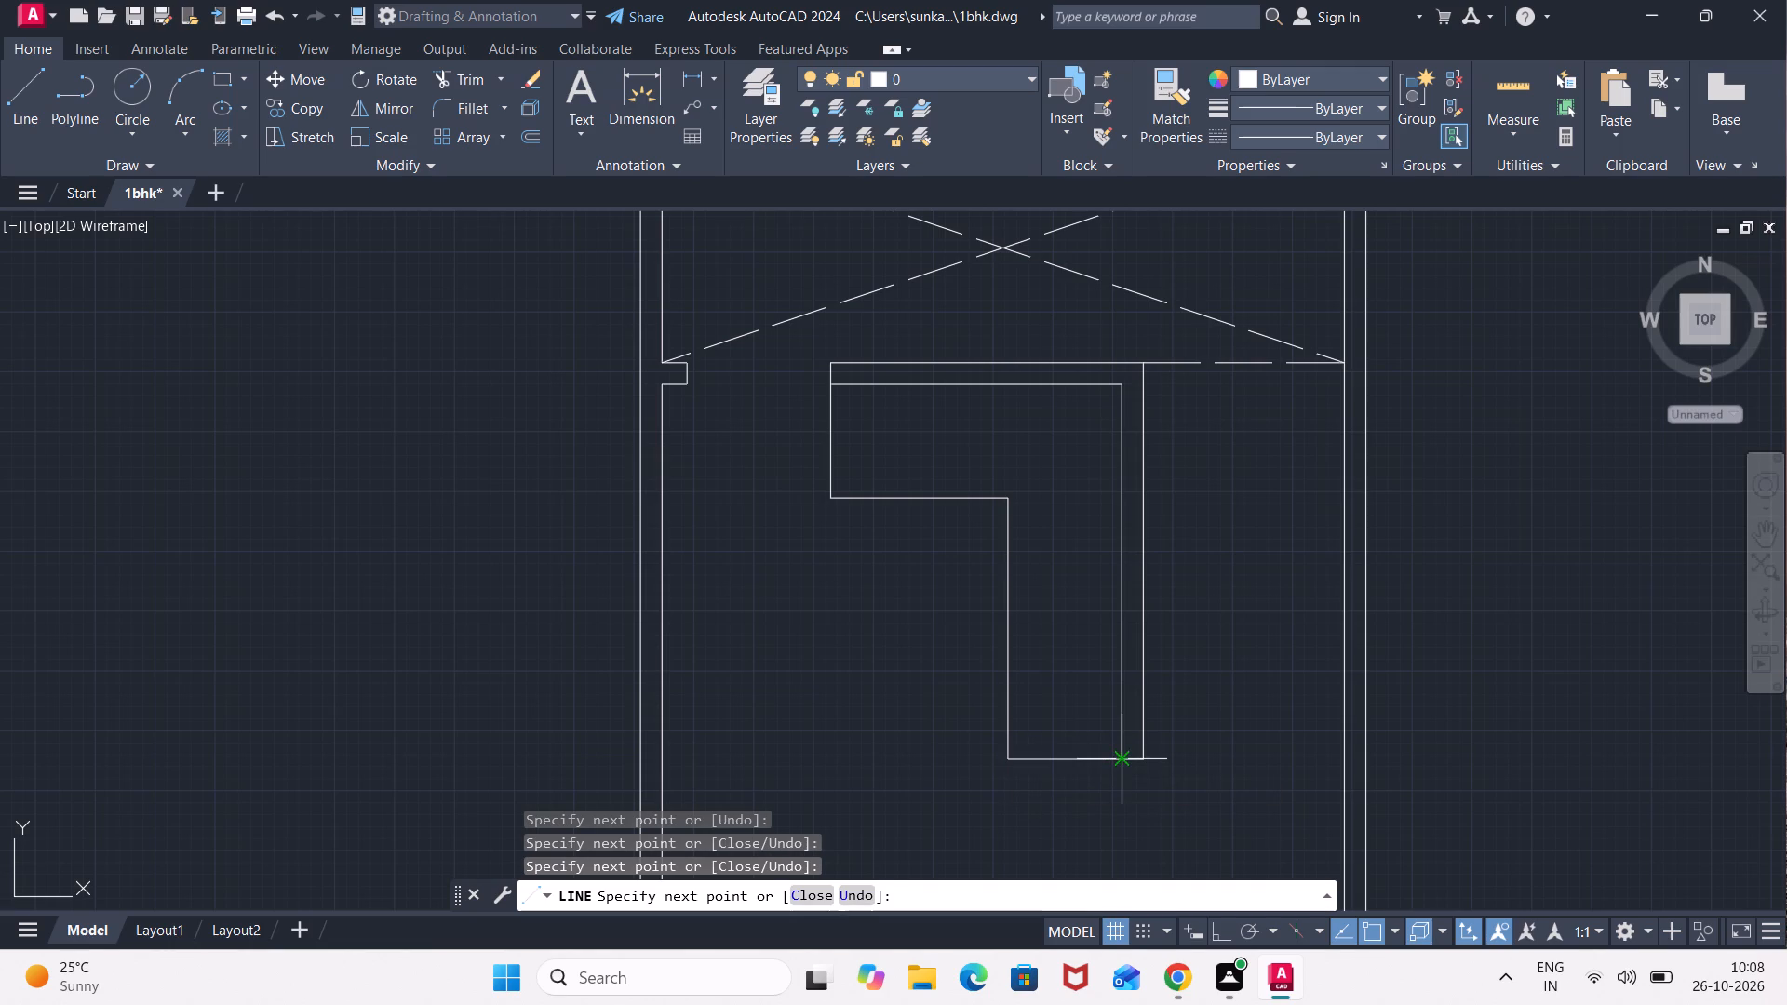
key(Escape)
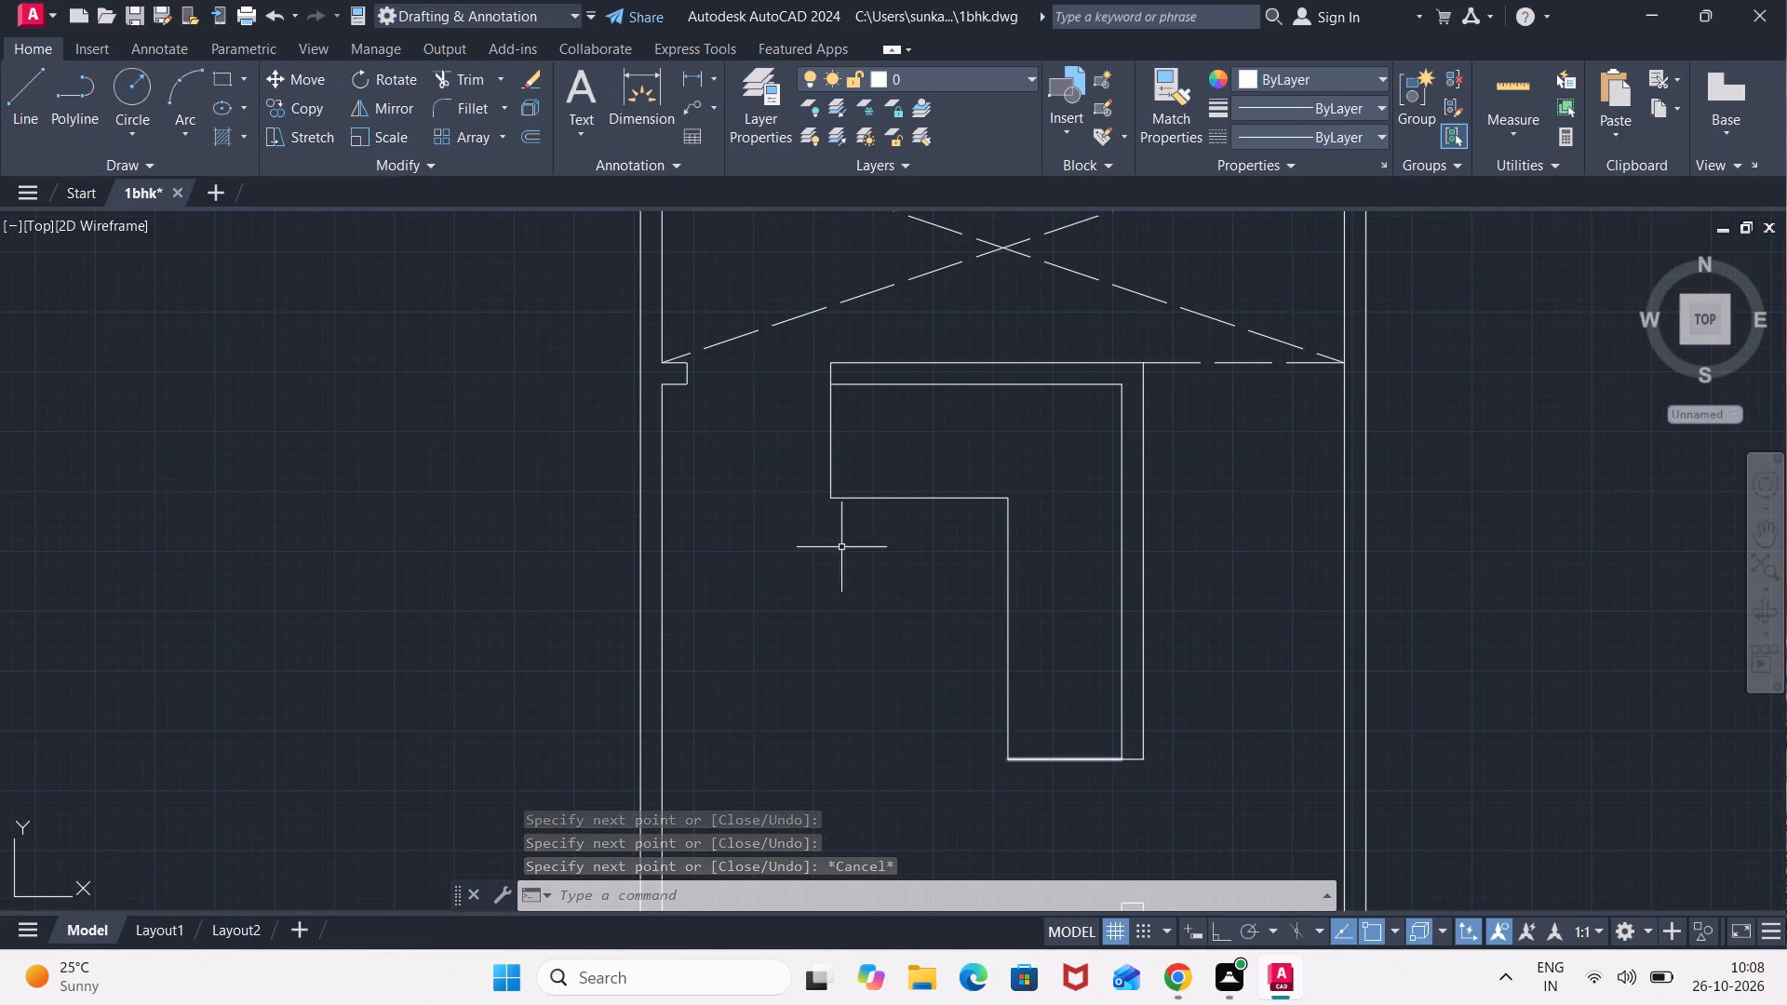
Draw a line across the door opening, joining the lower corners of the interior wall's free end and the short wall stub.
scroll(782, 474, up, 2)
middle_drag(782, 476, 772, 631)
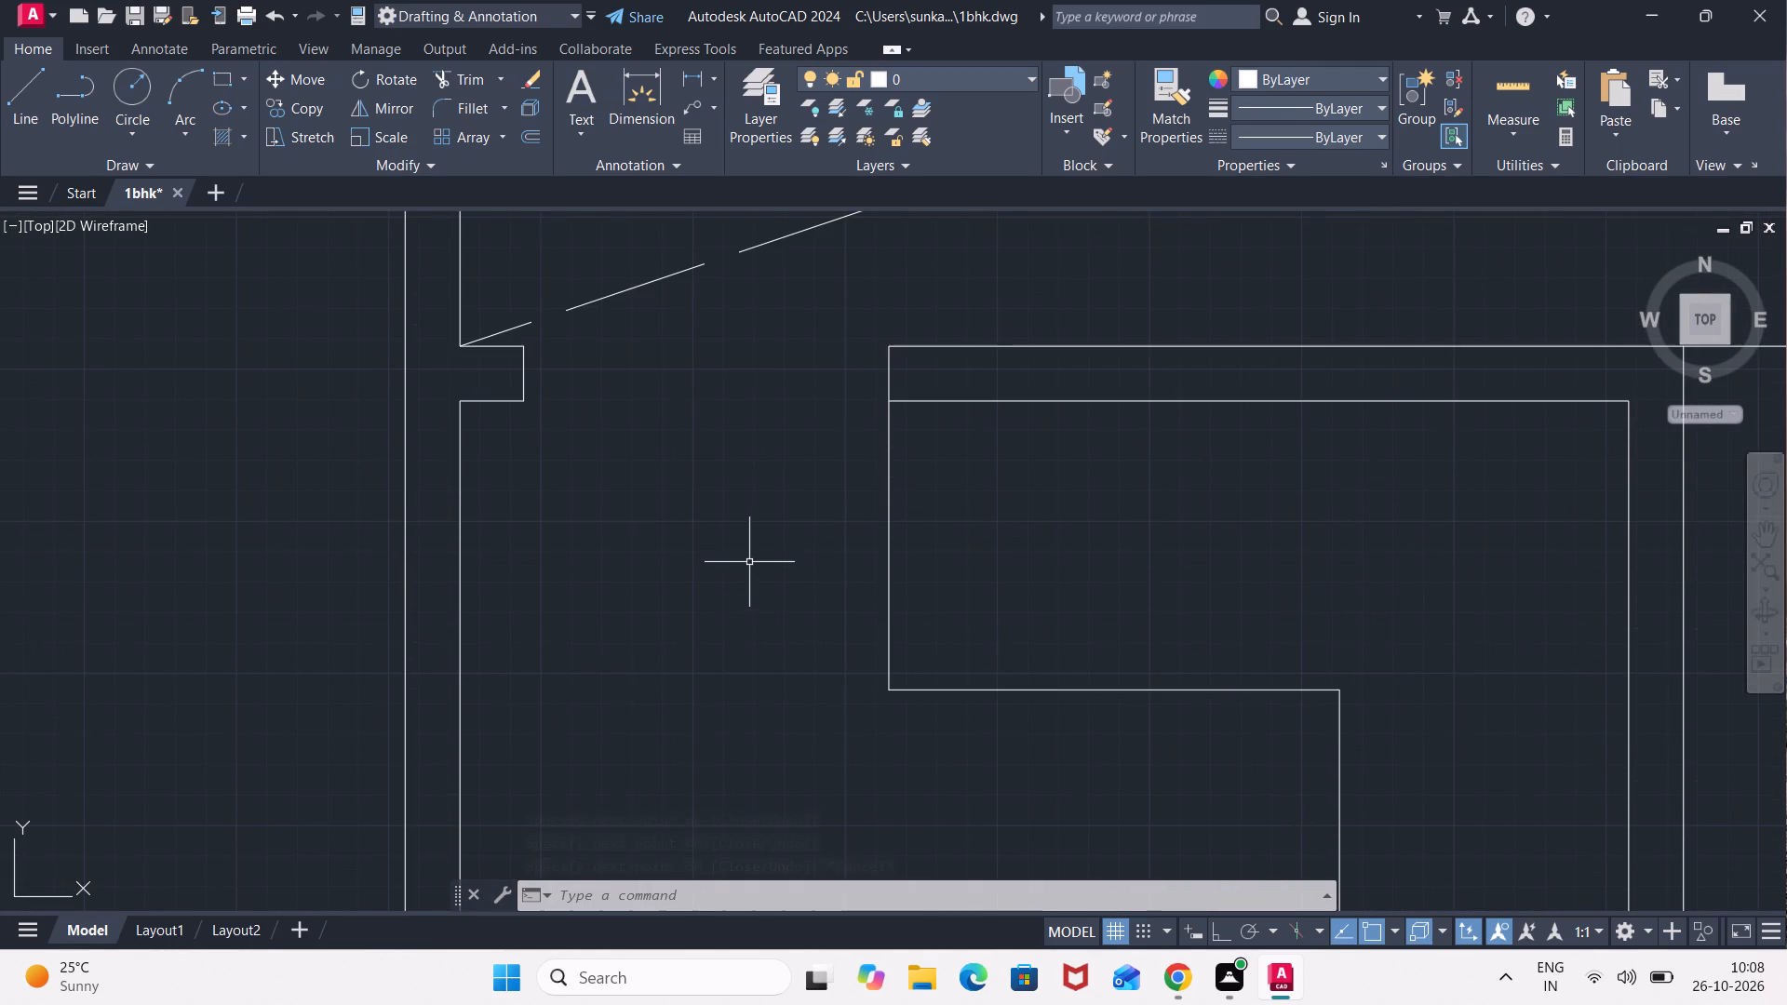
scroll(727, 541, down, 1)
key(l)
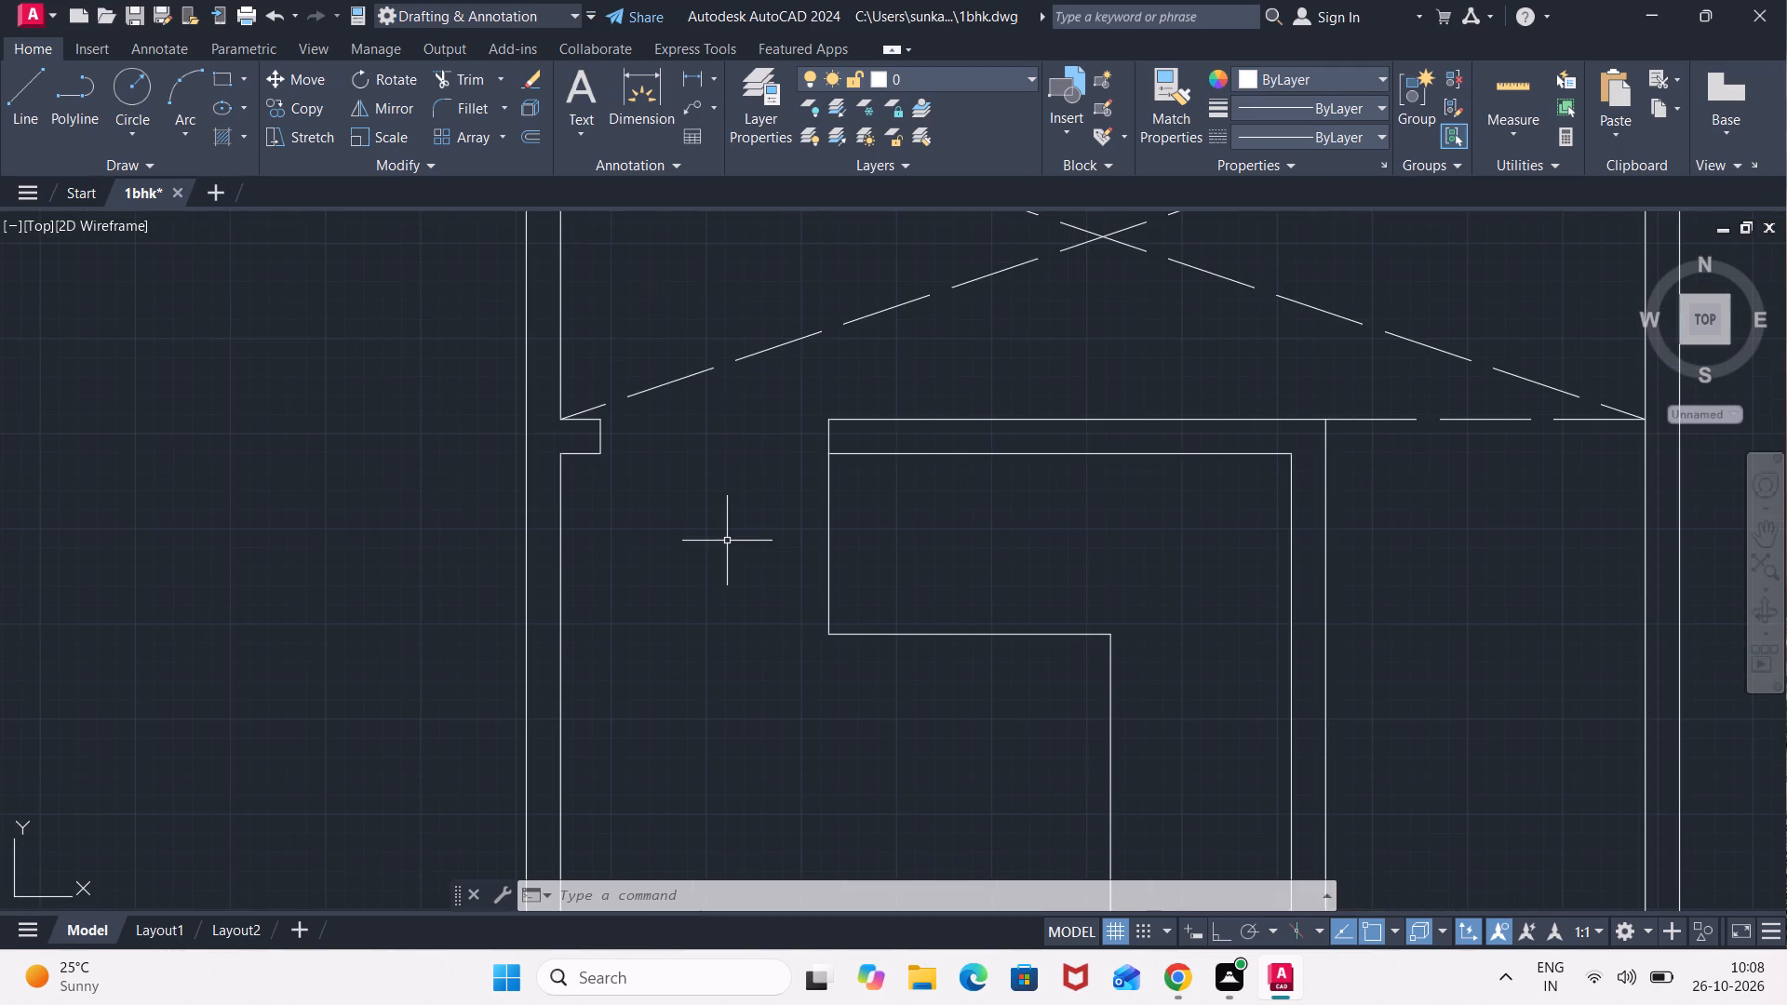
key(Return)
click(824, 453)
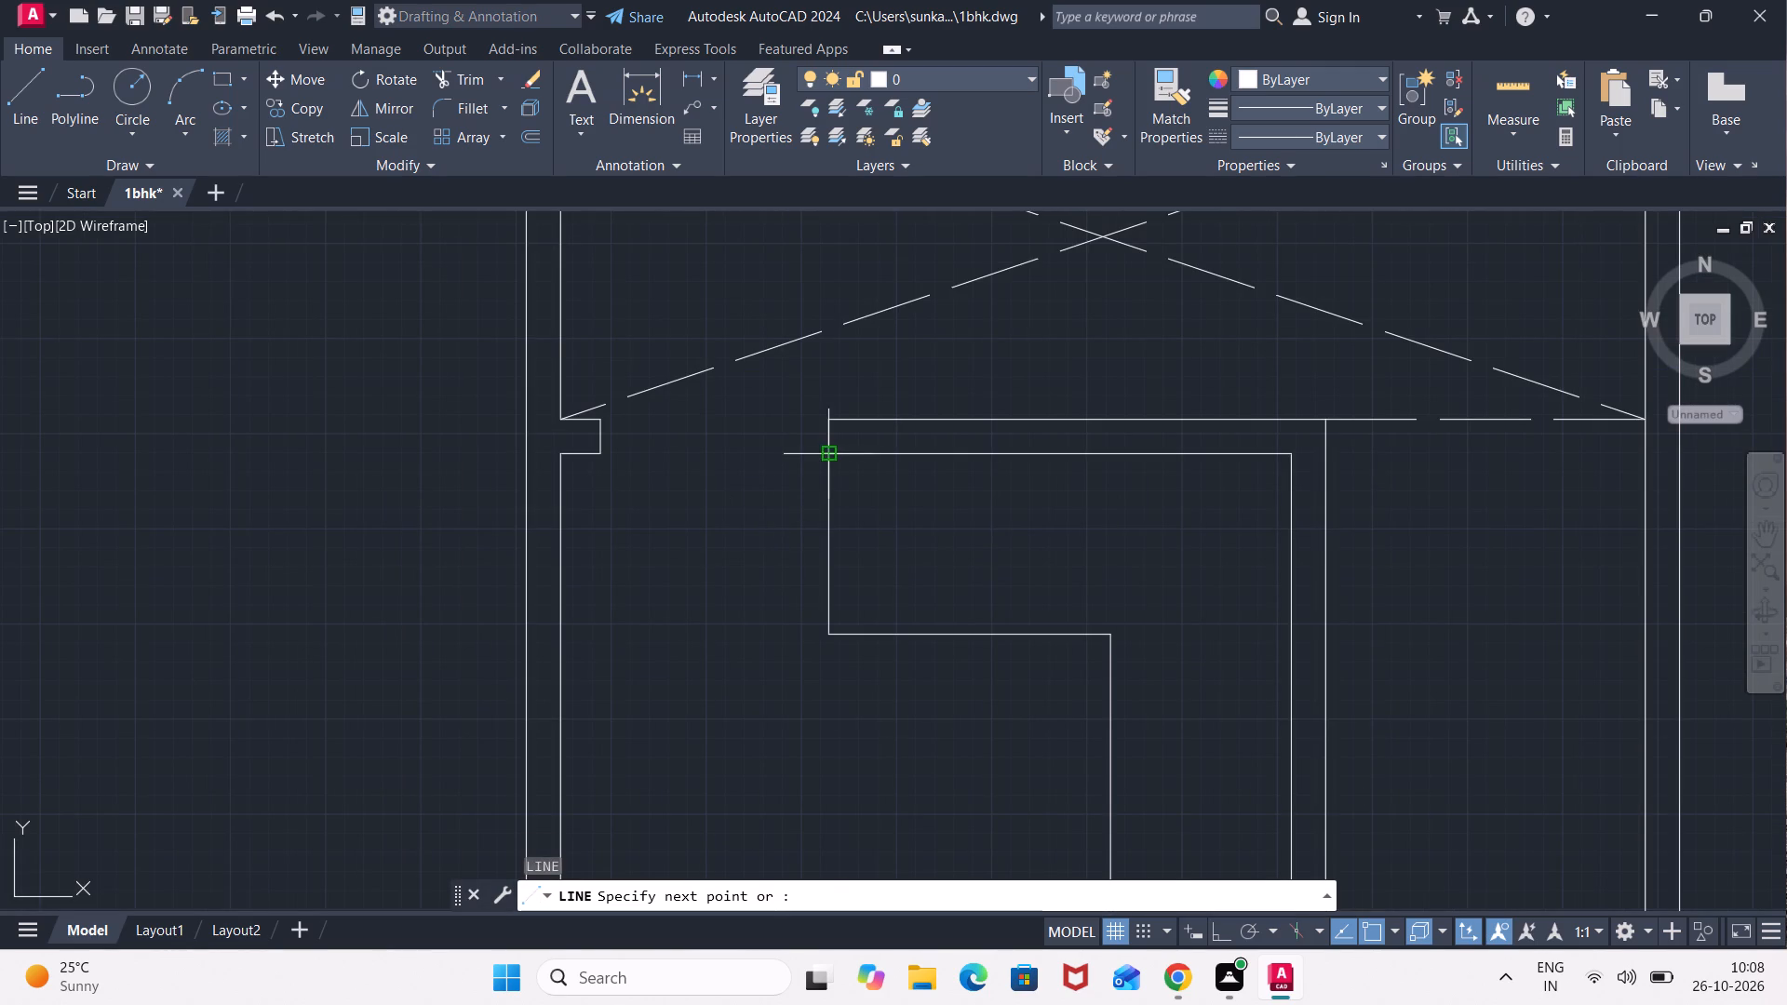
click(609, 456)
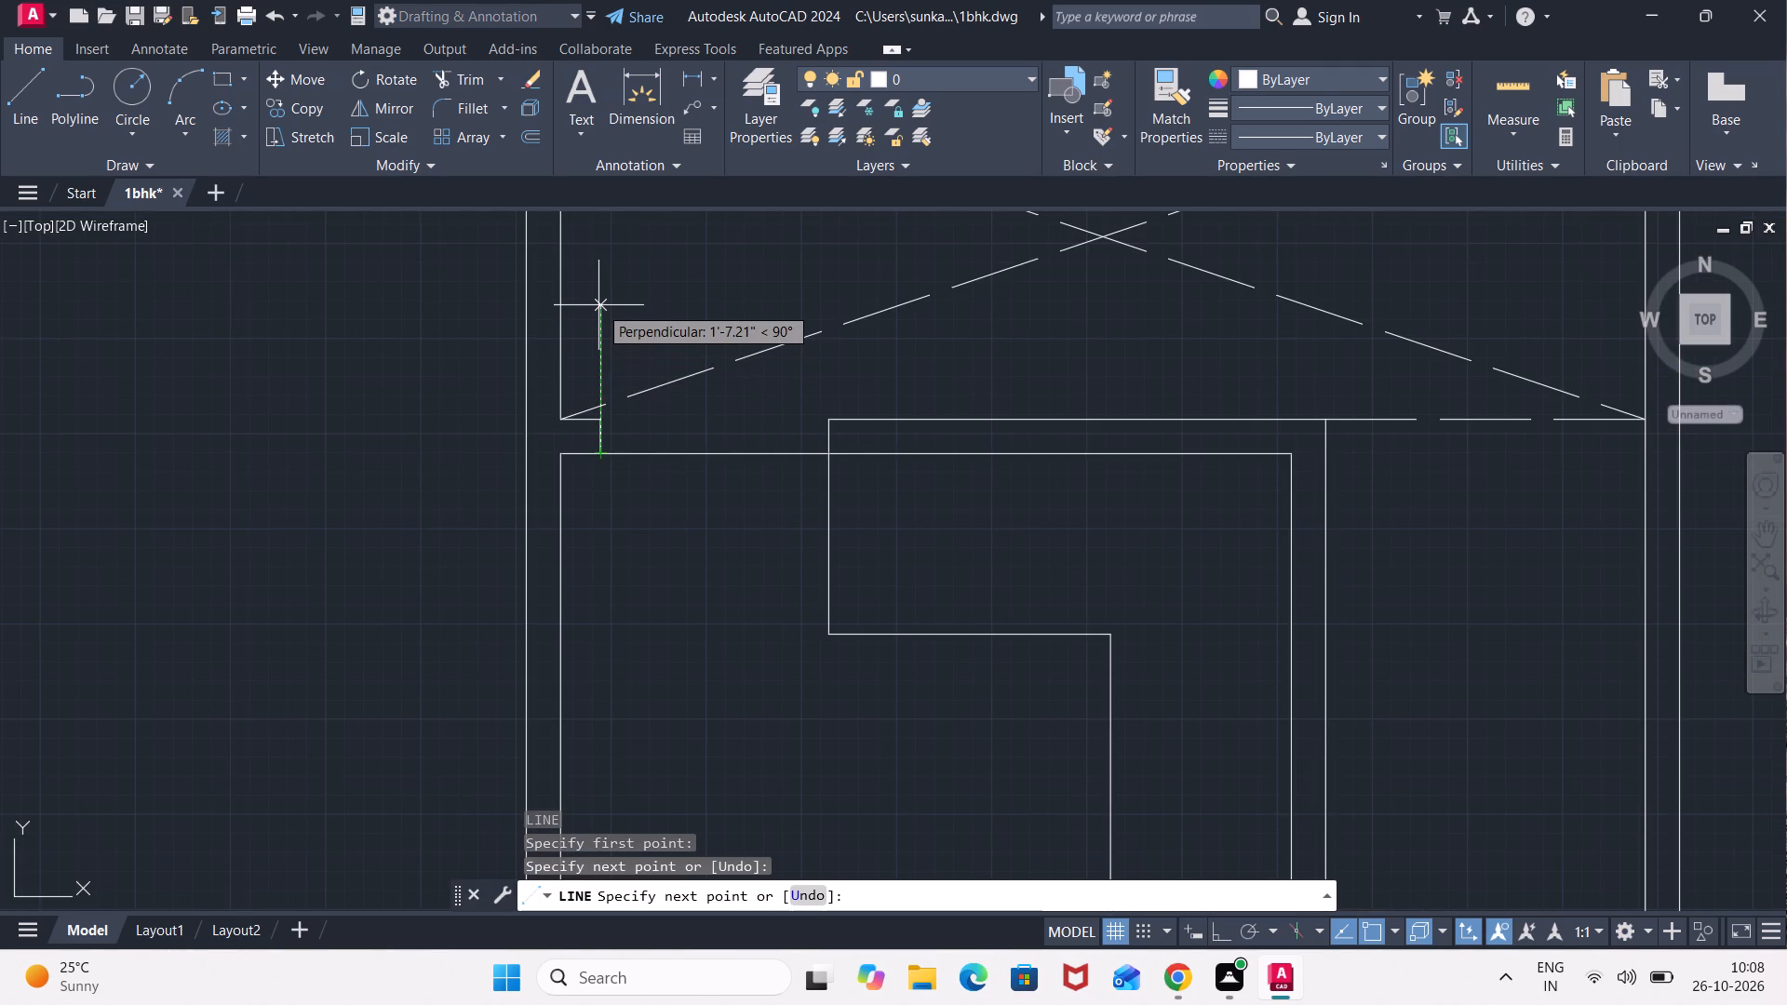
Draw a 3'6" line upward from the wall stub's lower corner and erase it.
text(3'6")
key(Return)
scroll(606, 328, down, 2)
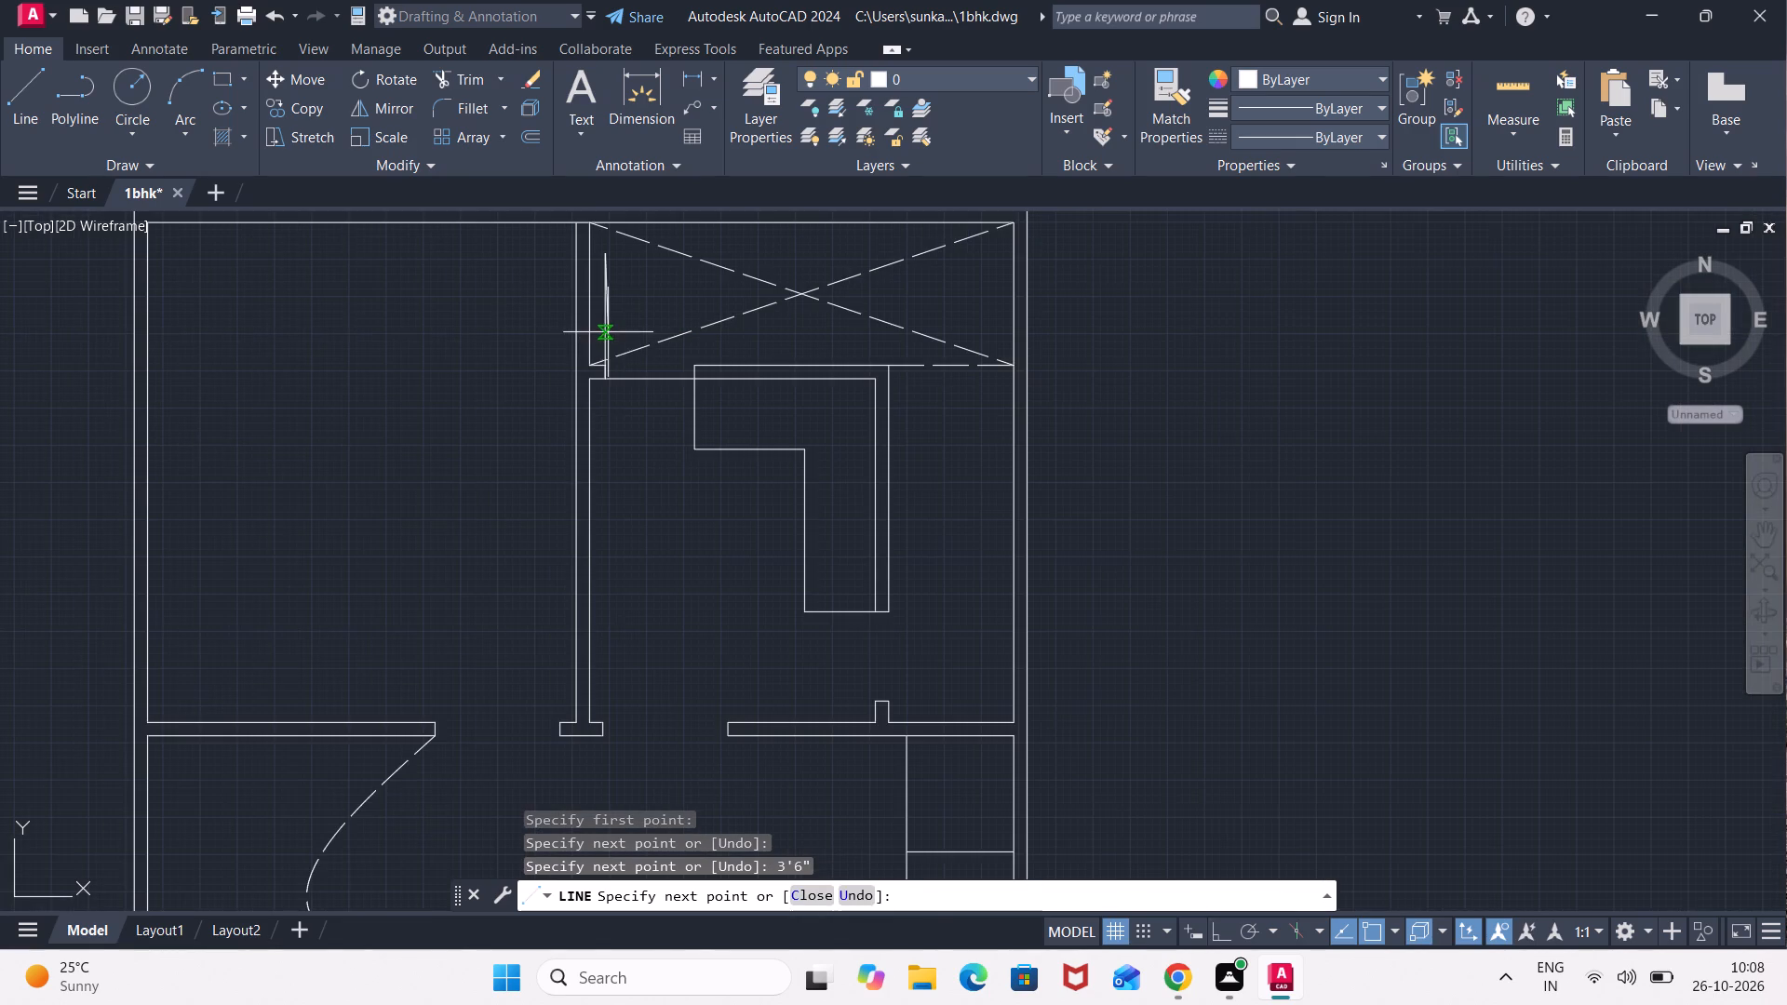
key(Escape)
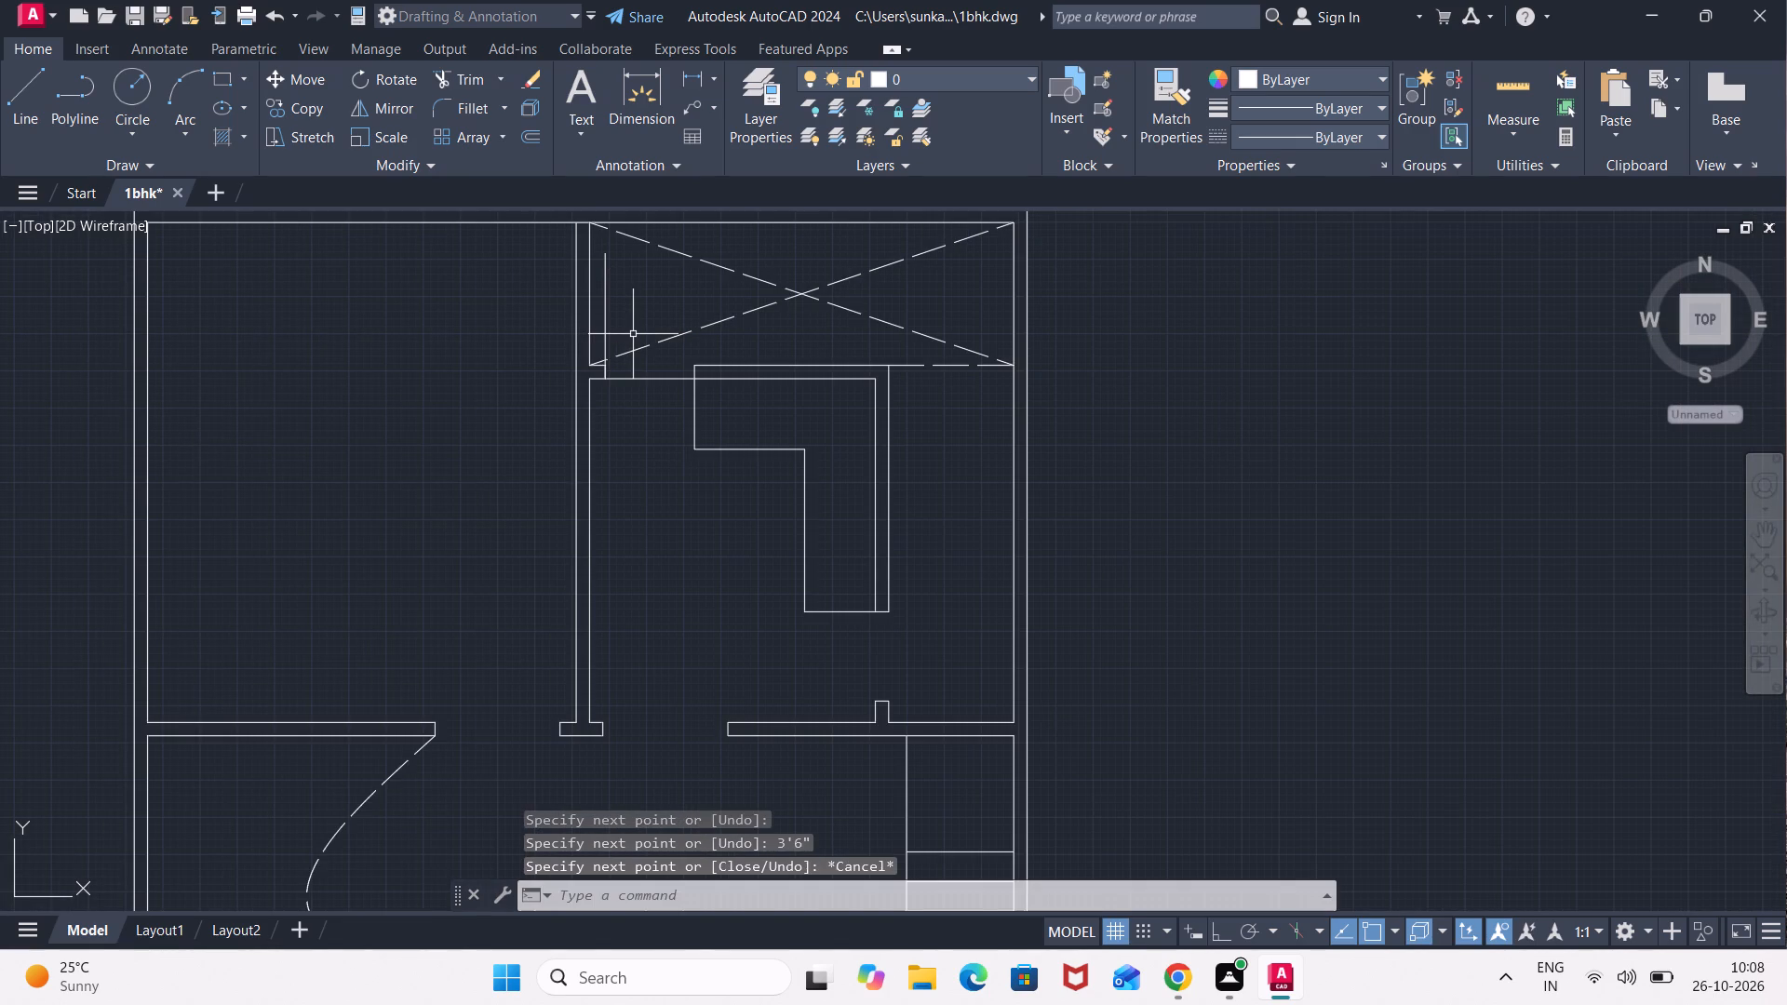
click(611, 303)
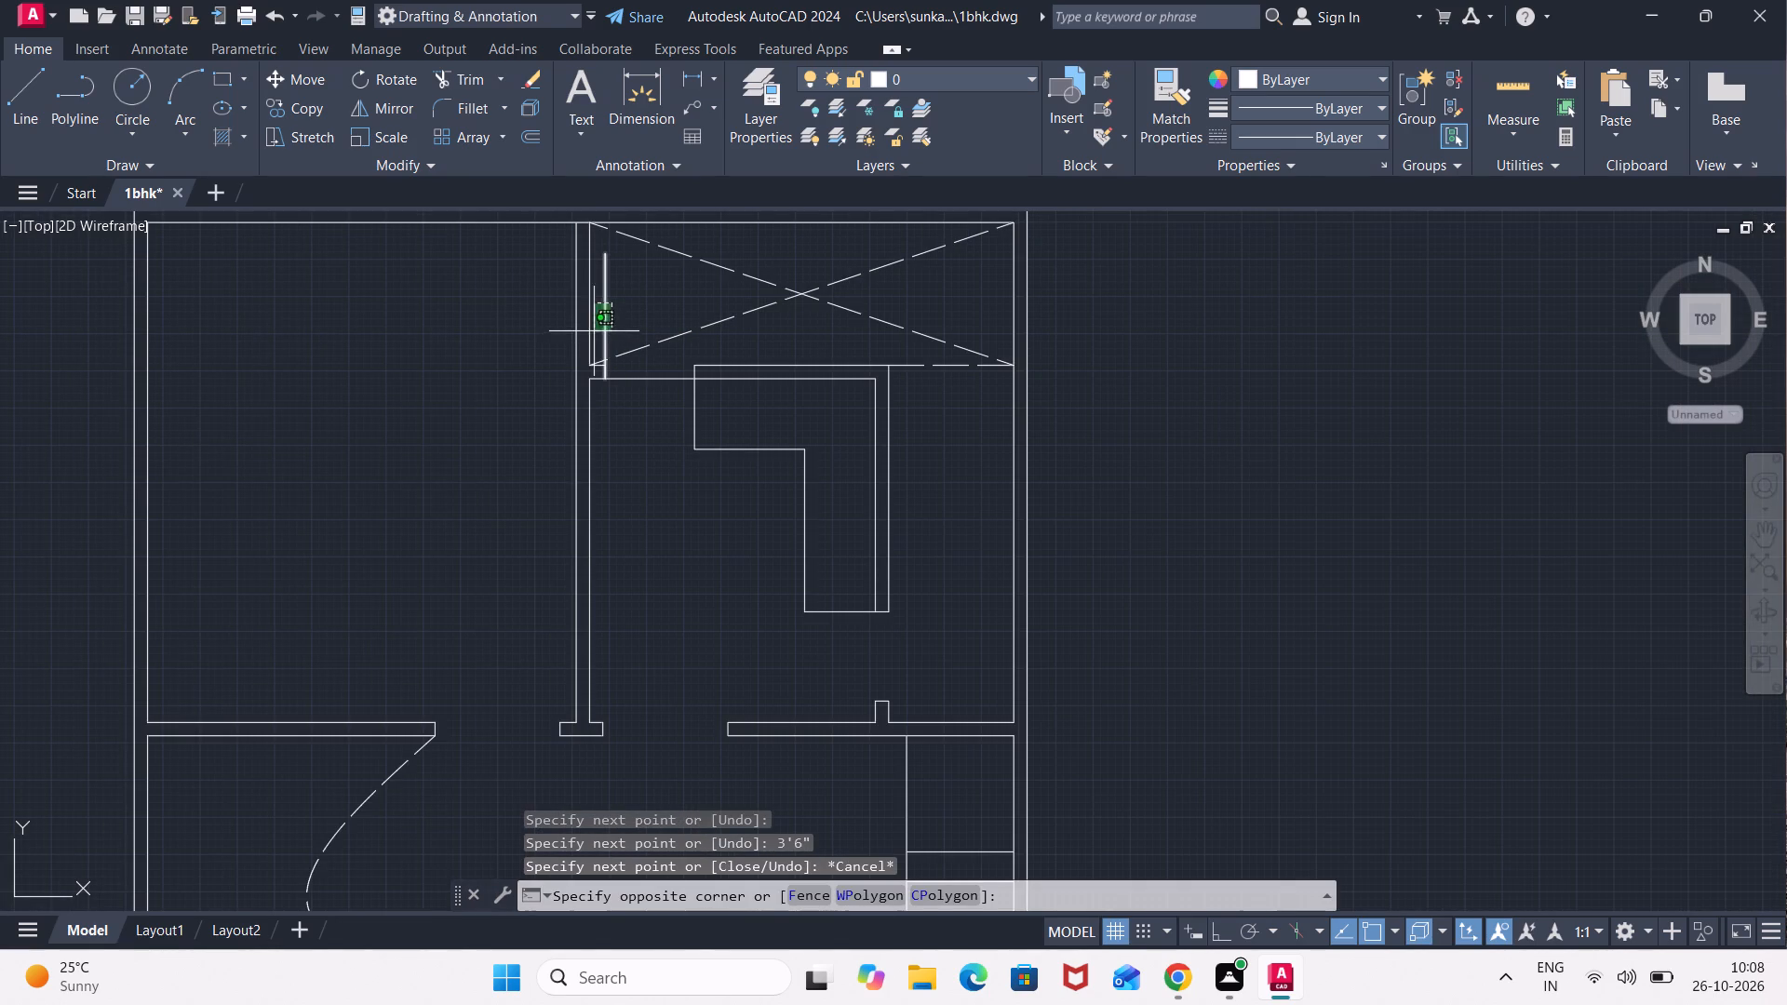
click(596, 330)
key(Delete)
Draw a 2'6" vertical door-leaf line upward from the wall stub's lower corner.
key(l)
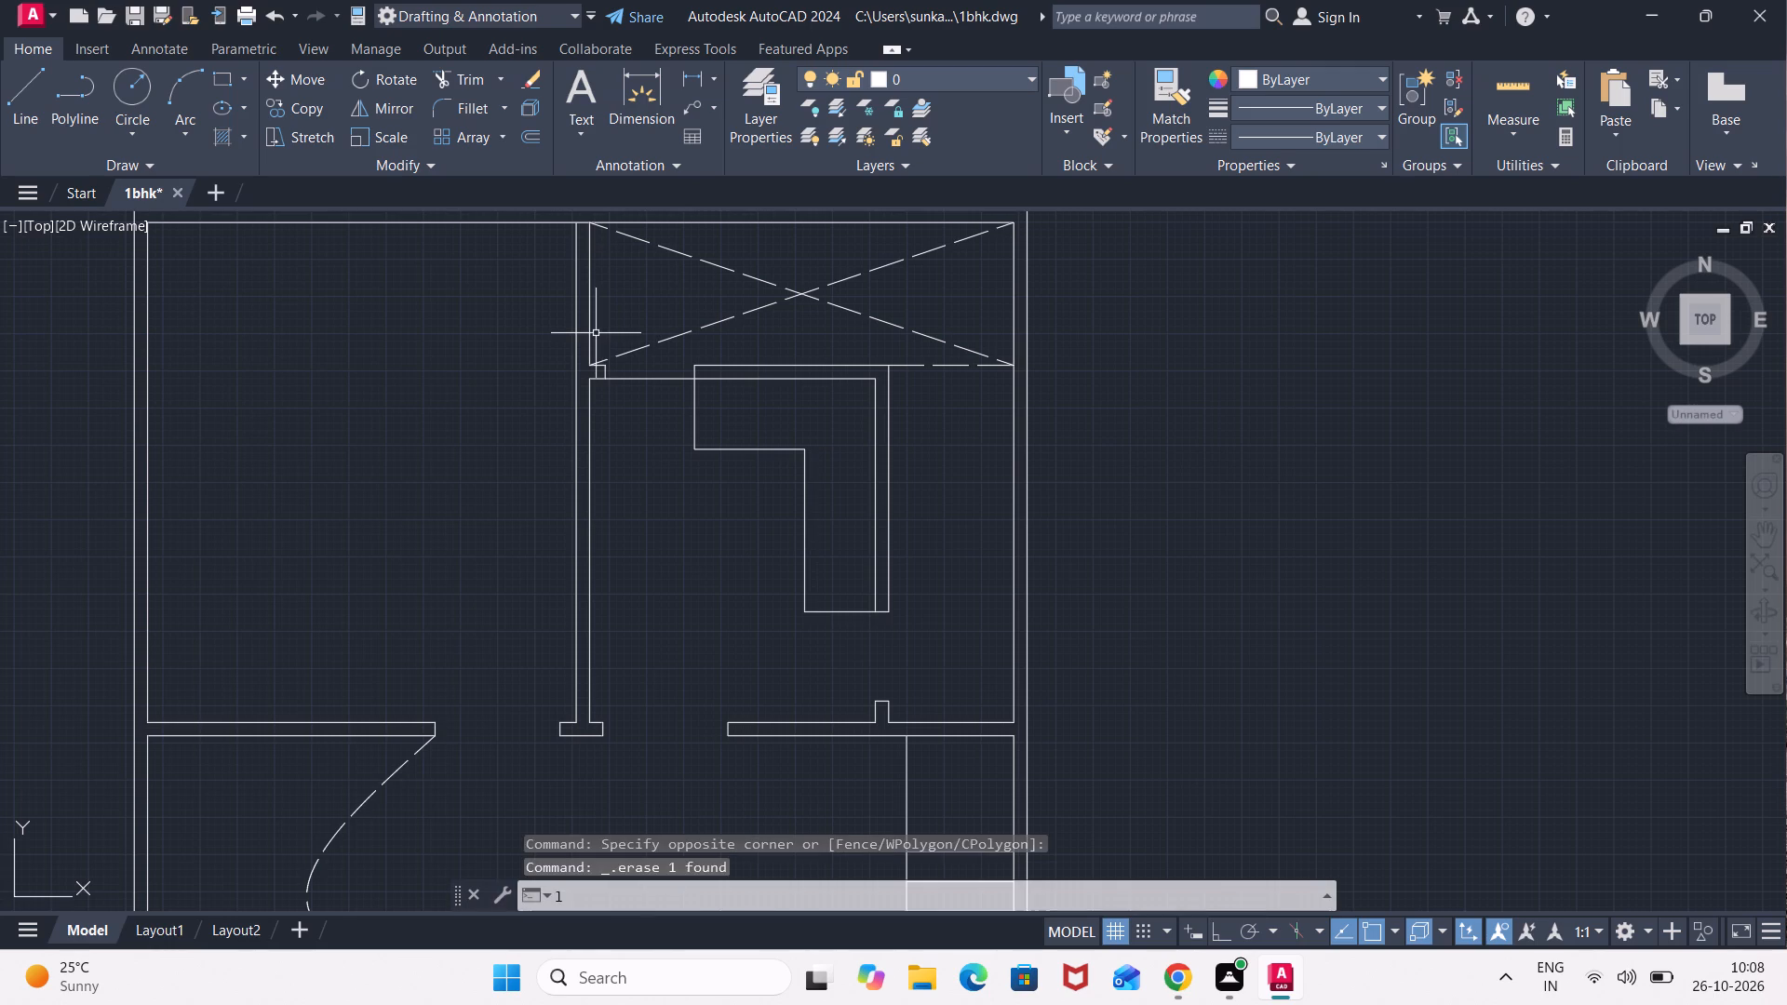
key(Return)
scroll(610, 381, up, 2)
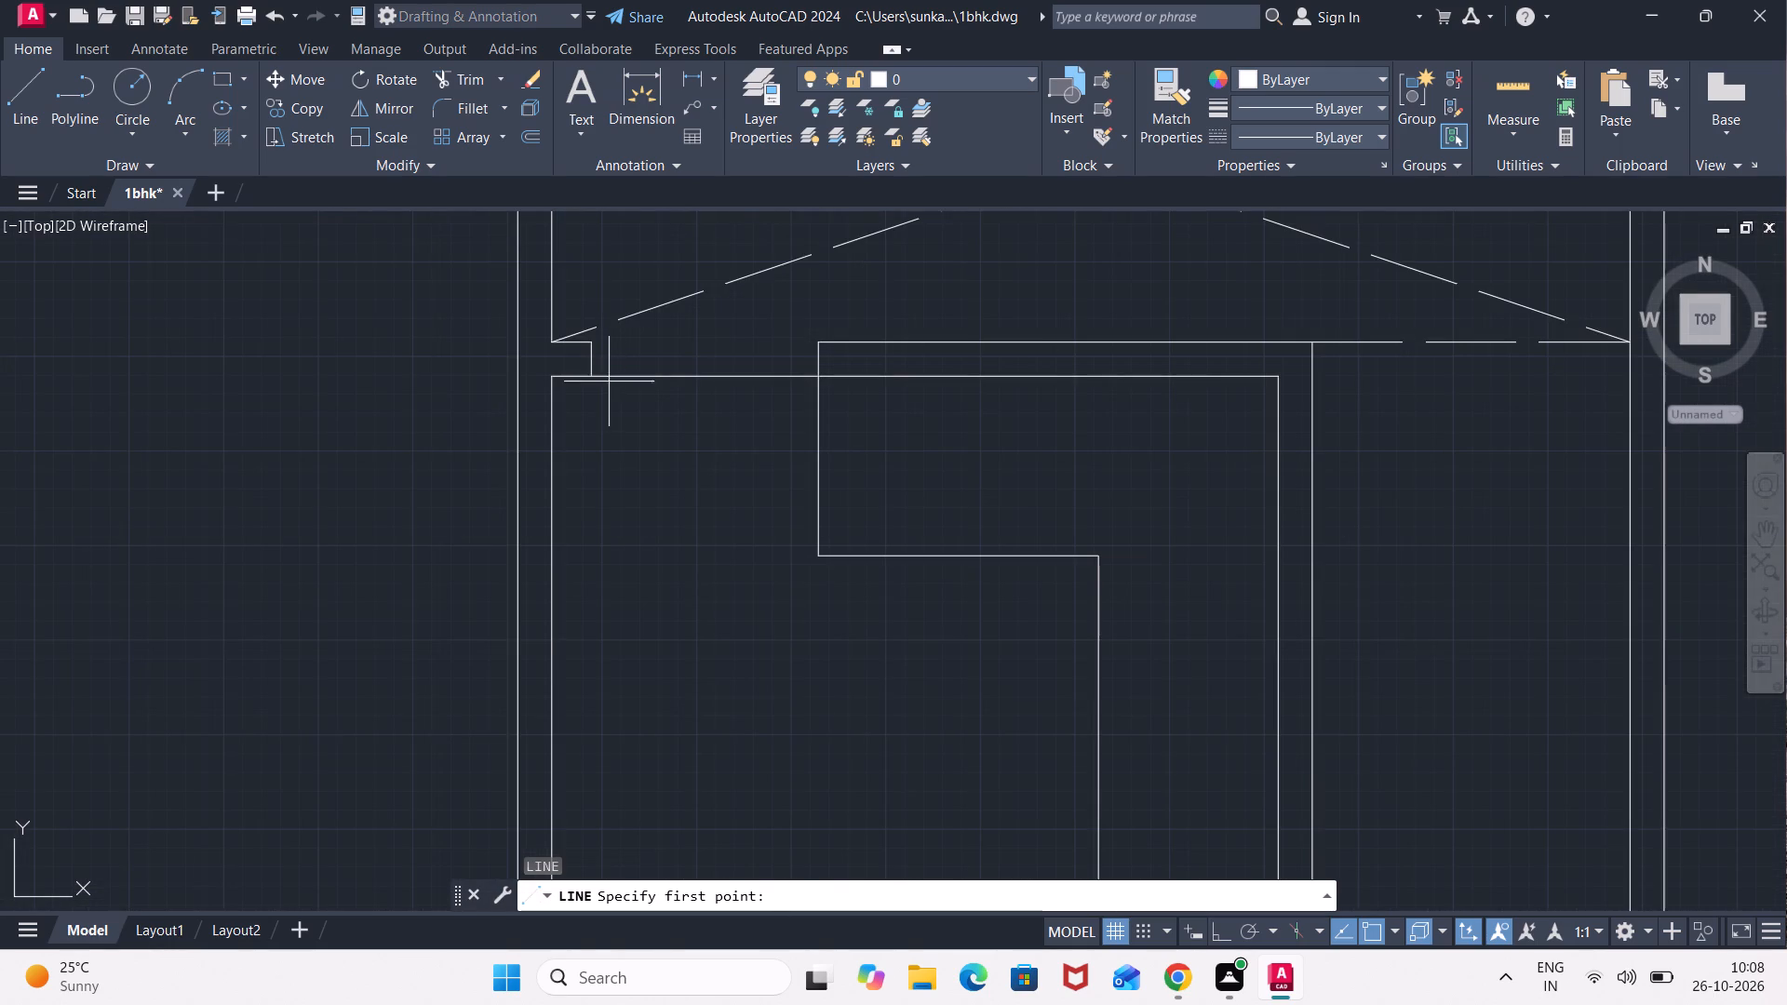
click(595, 375)
middle_drag(591, 274, 591, 463)
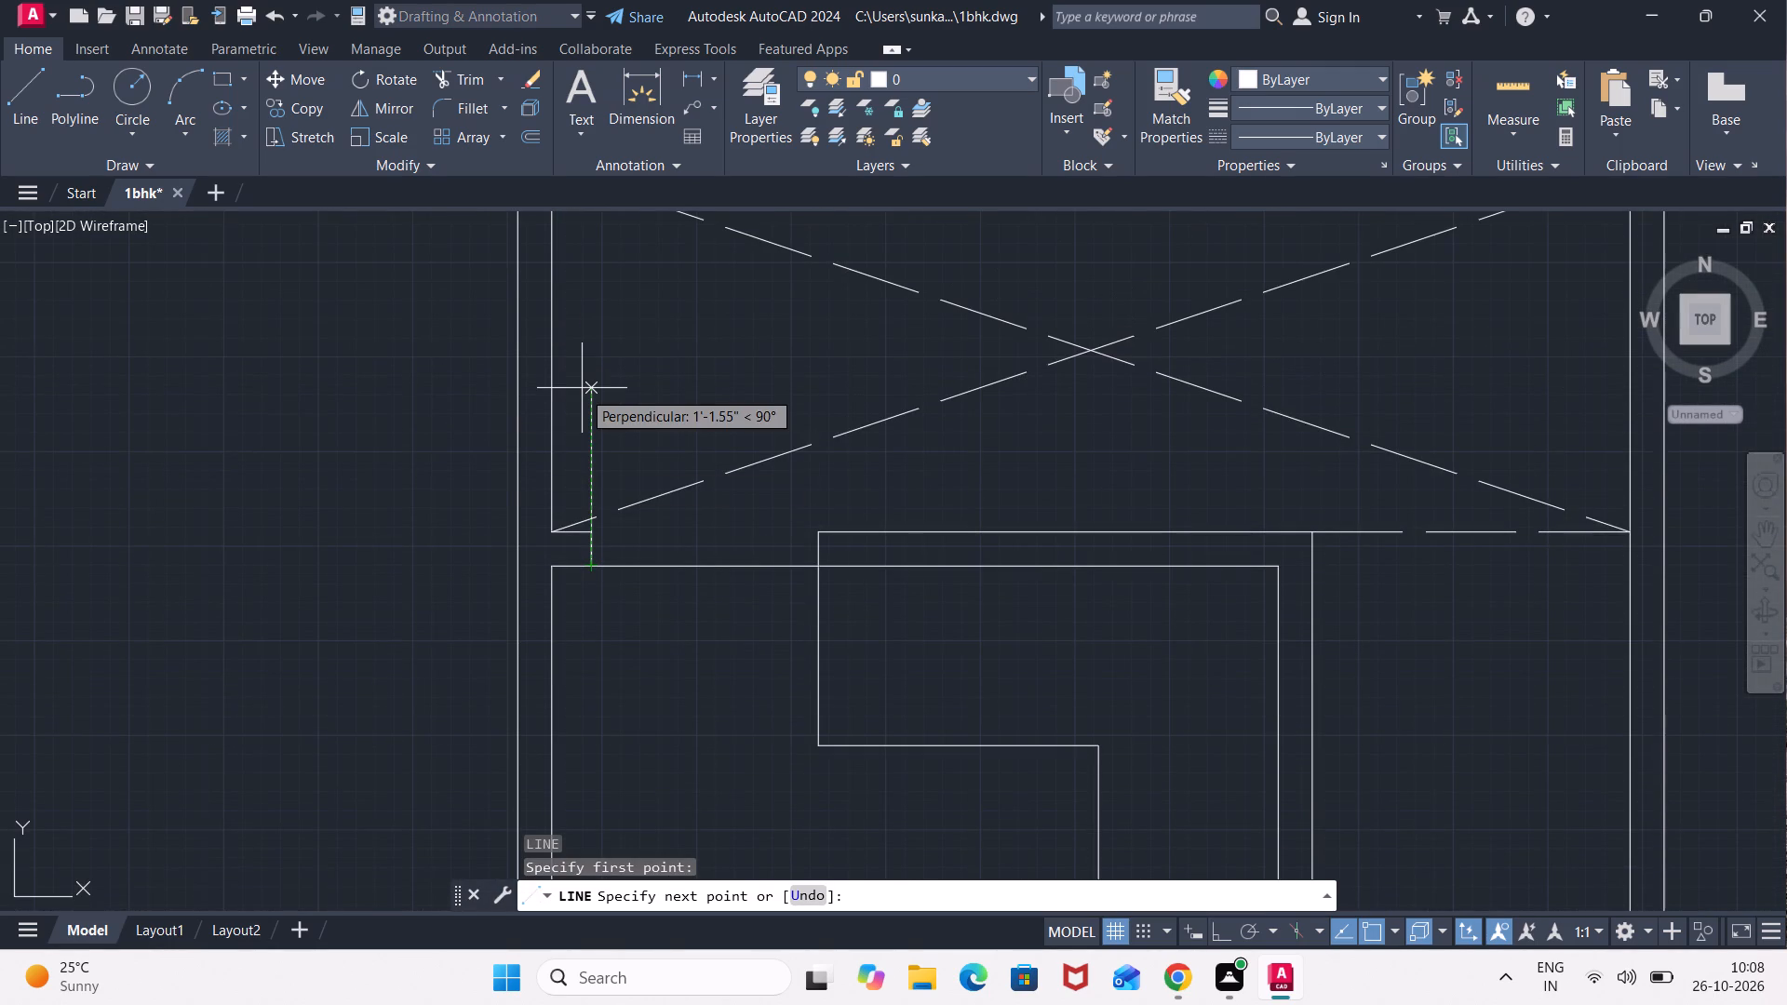
text(2')
text(6")
key(Return)
key(Escape)
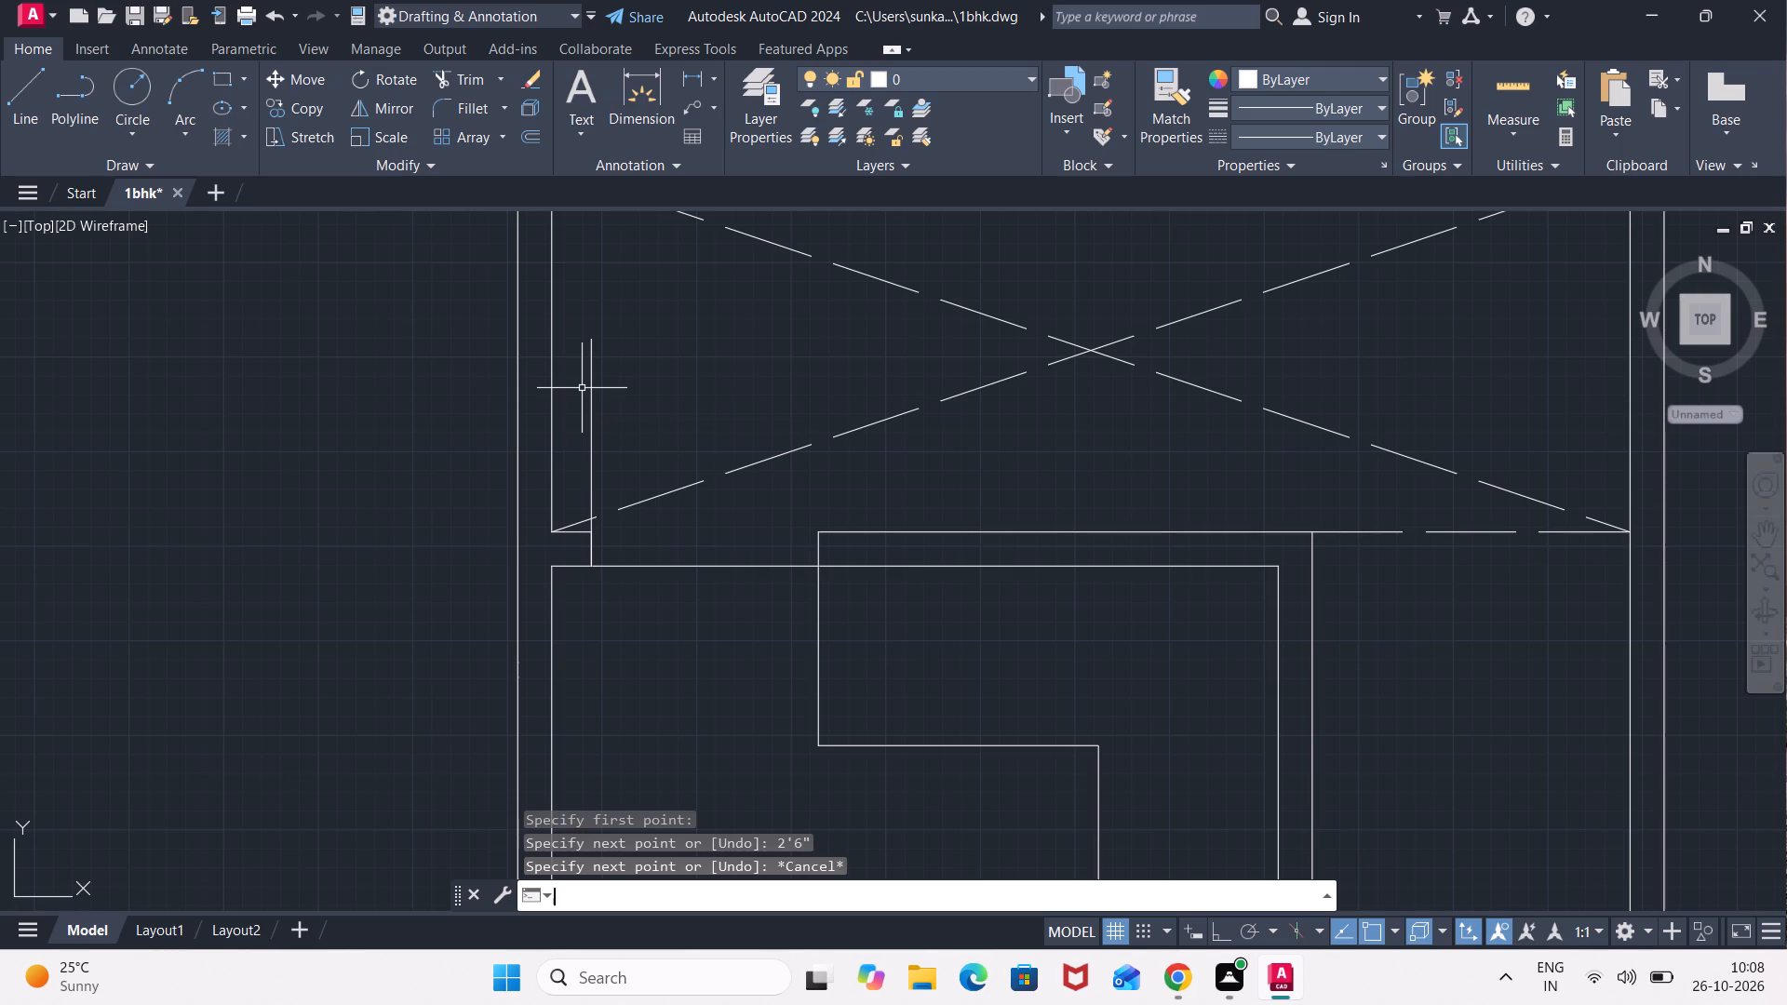
Offset the door-leaf line 2" towards the door opening.
key(o)
key(Return)
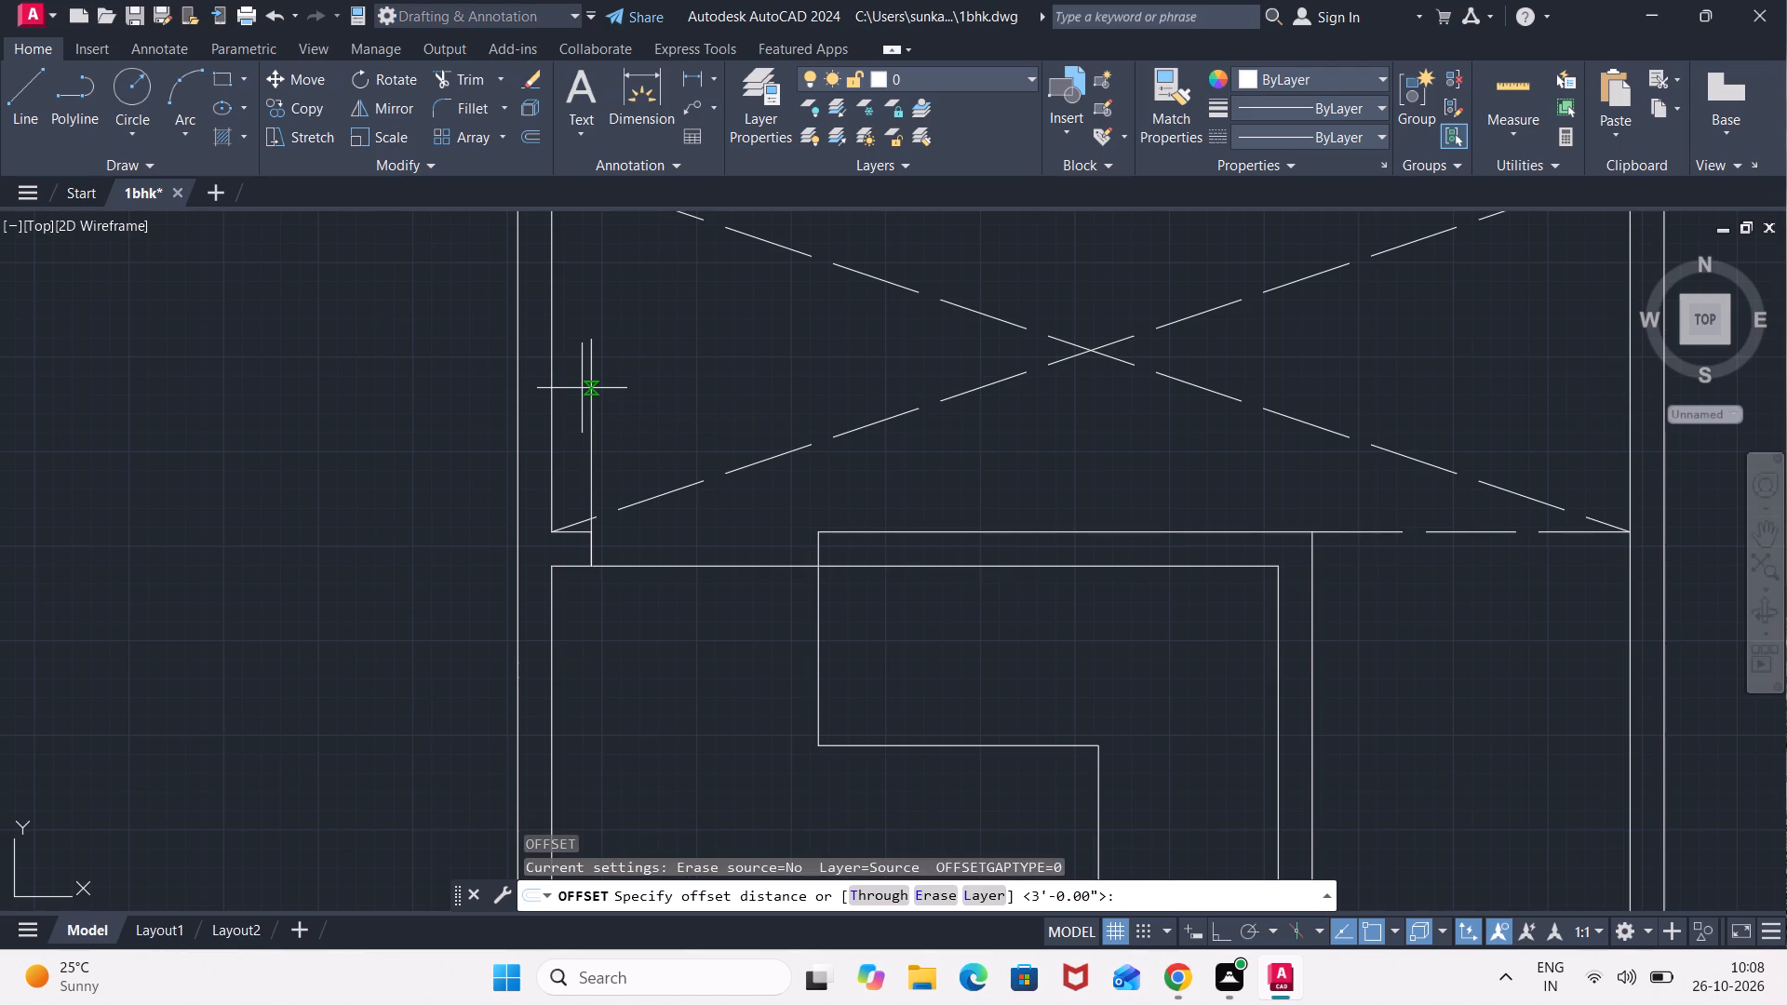
text(2')
key(BackSpace)
key(shift+quotedbl)
key(Return)
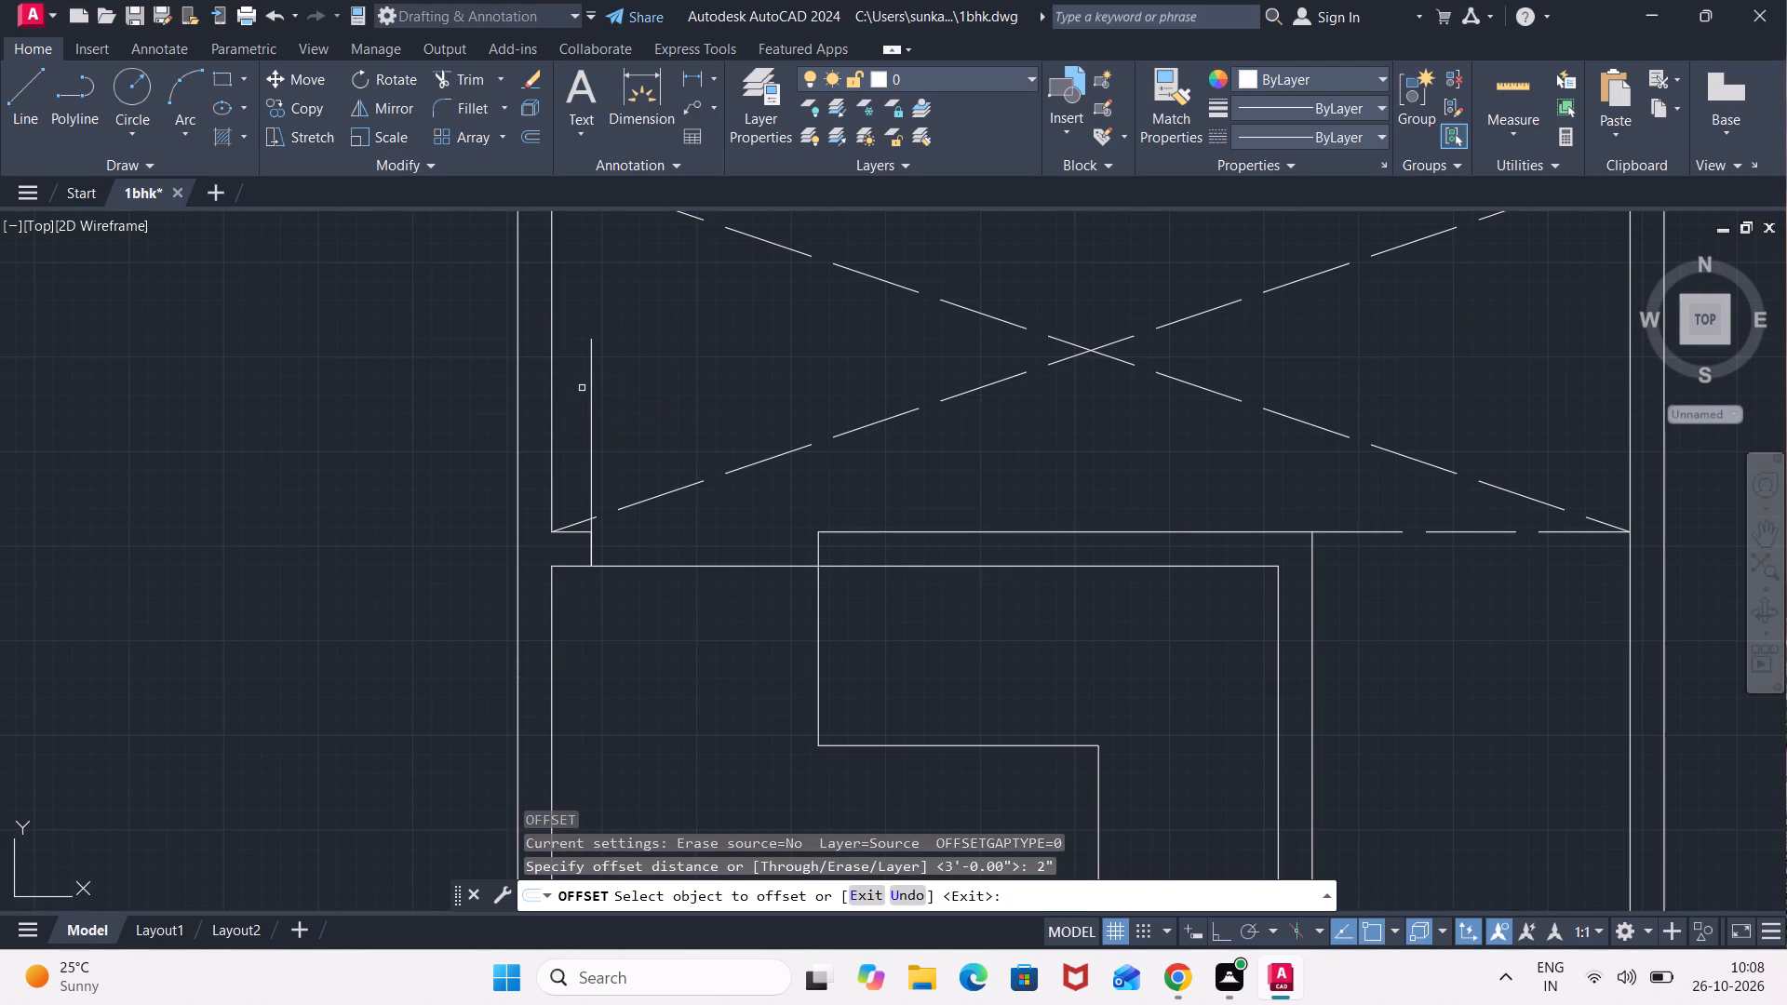
click(593, 390)
click(719, 376)
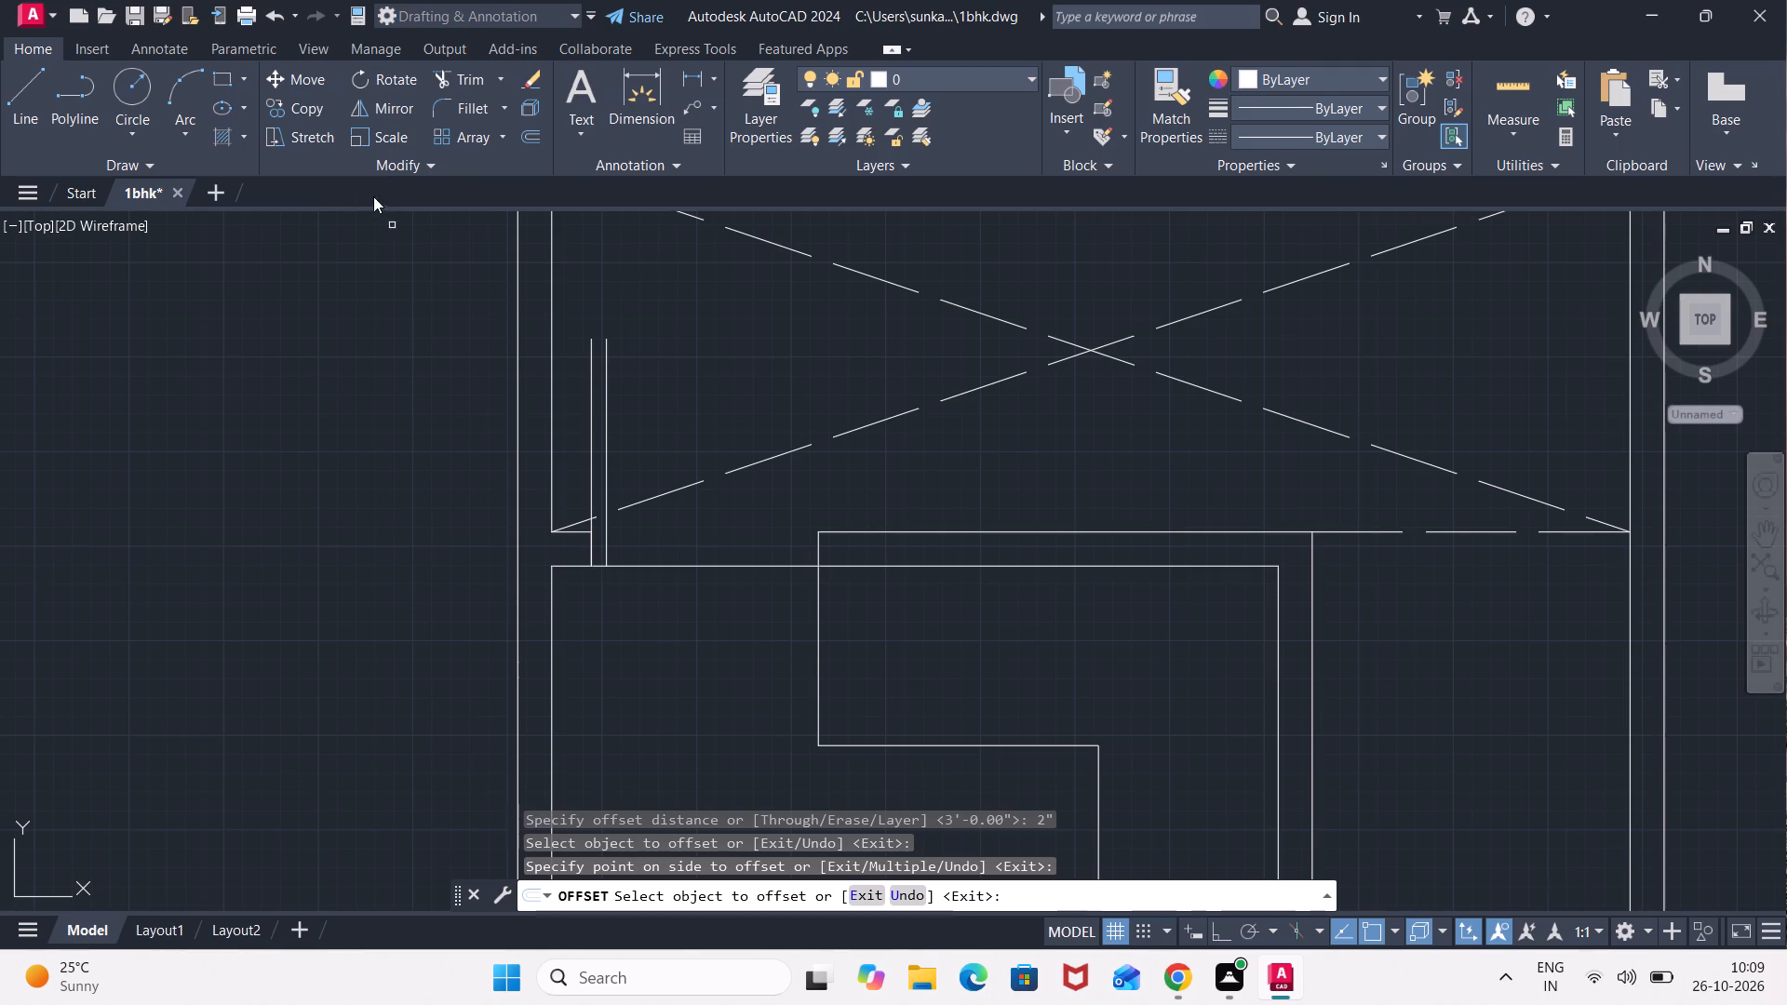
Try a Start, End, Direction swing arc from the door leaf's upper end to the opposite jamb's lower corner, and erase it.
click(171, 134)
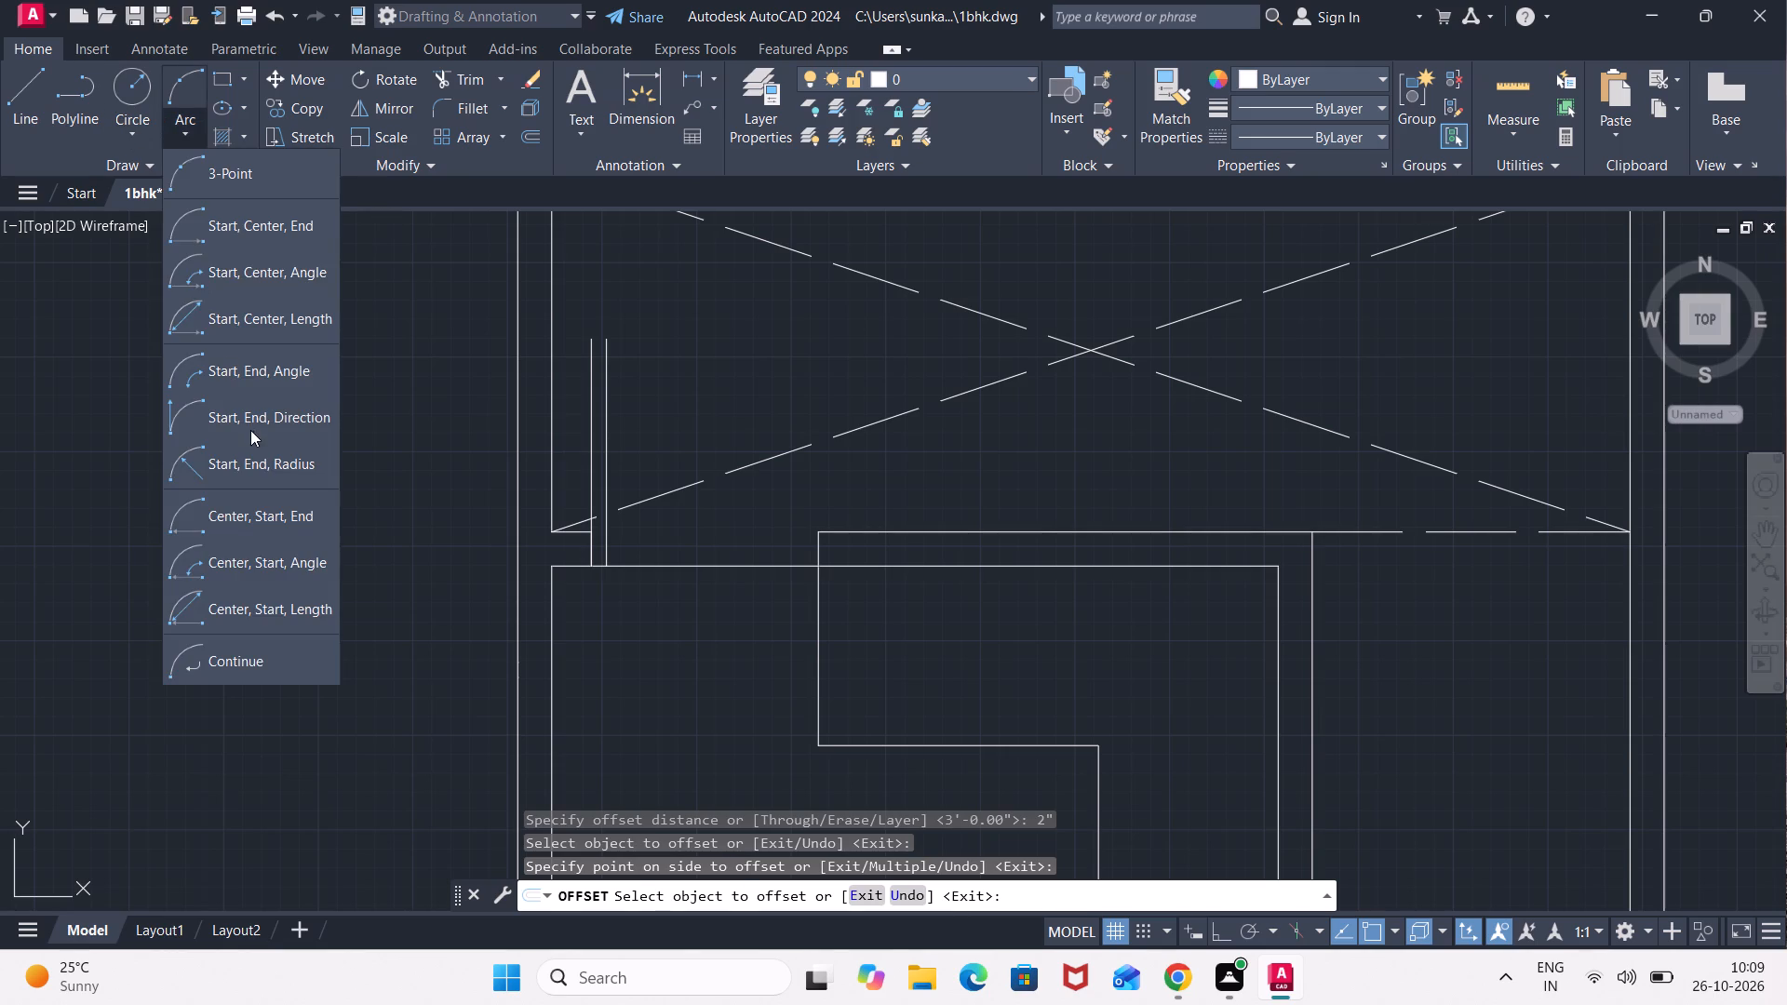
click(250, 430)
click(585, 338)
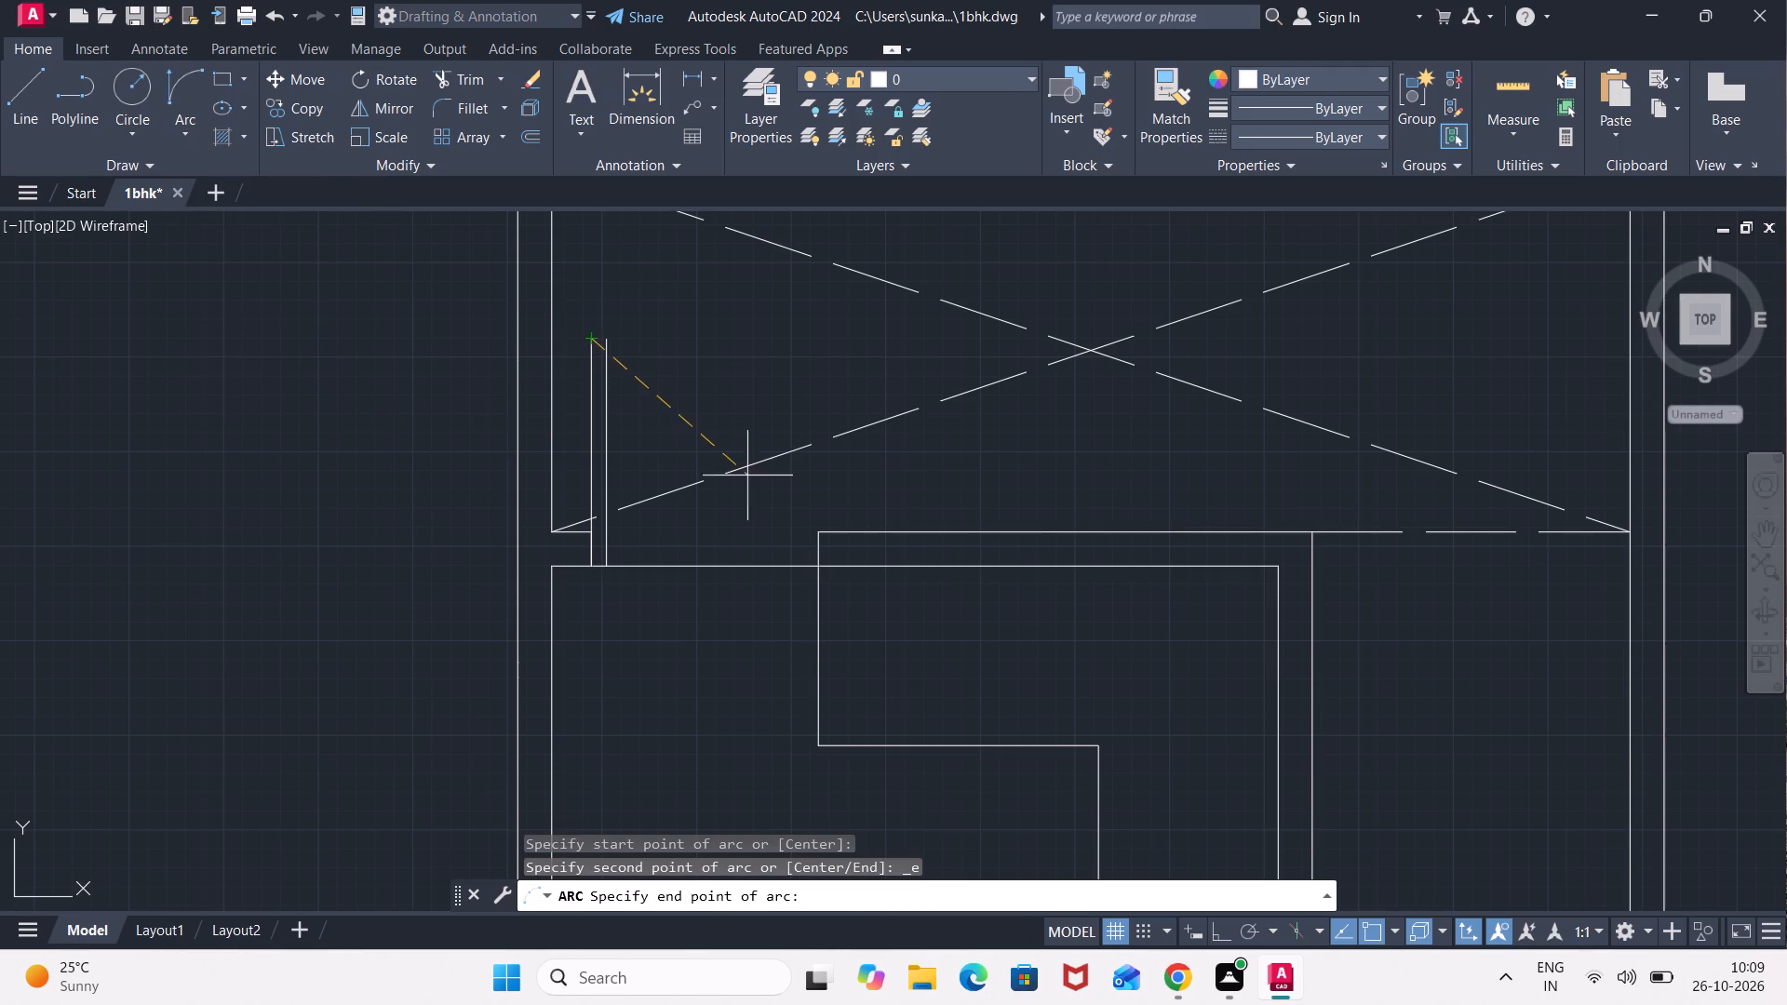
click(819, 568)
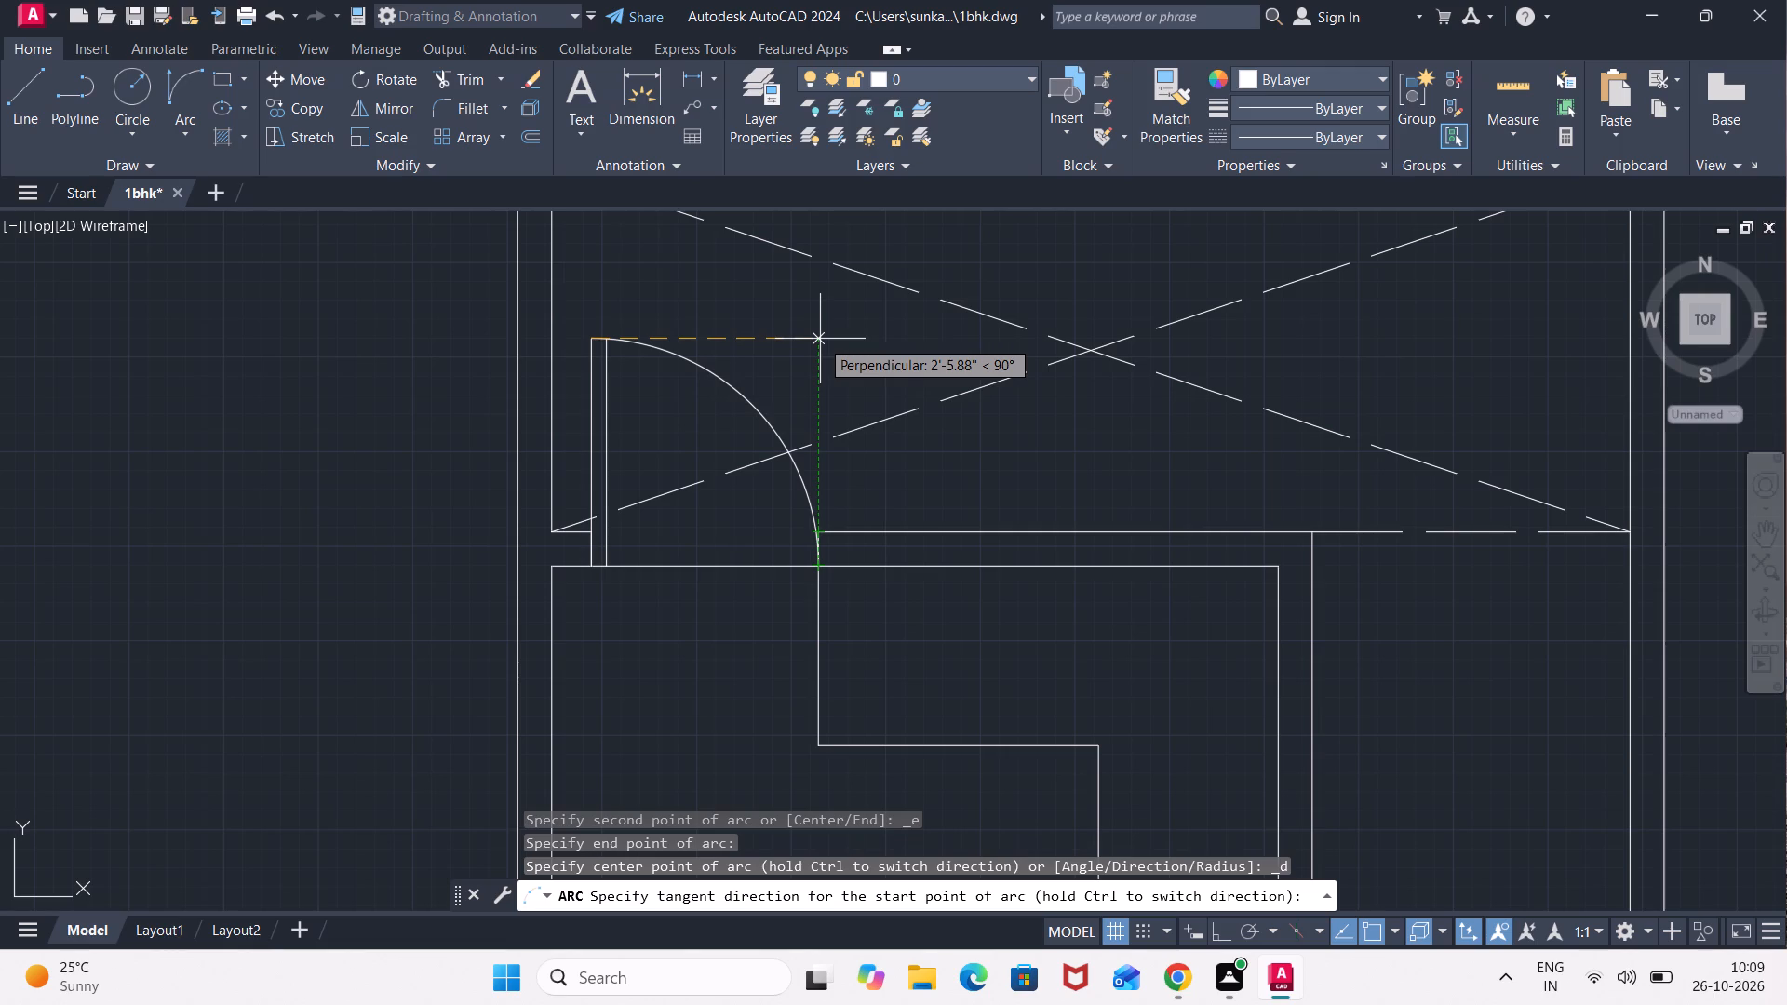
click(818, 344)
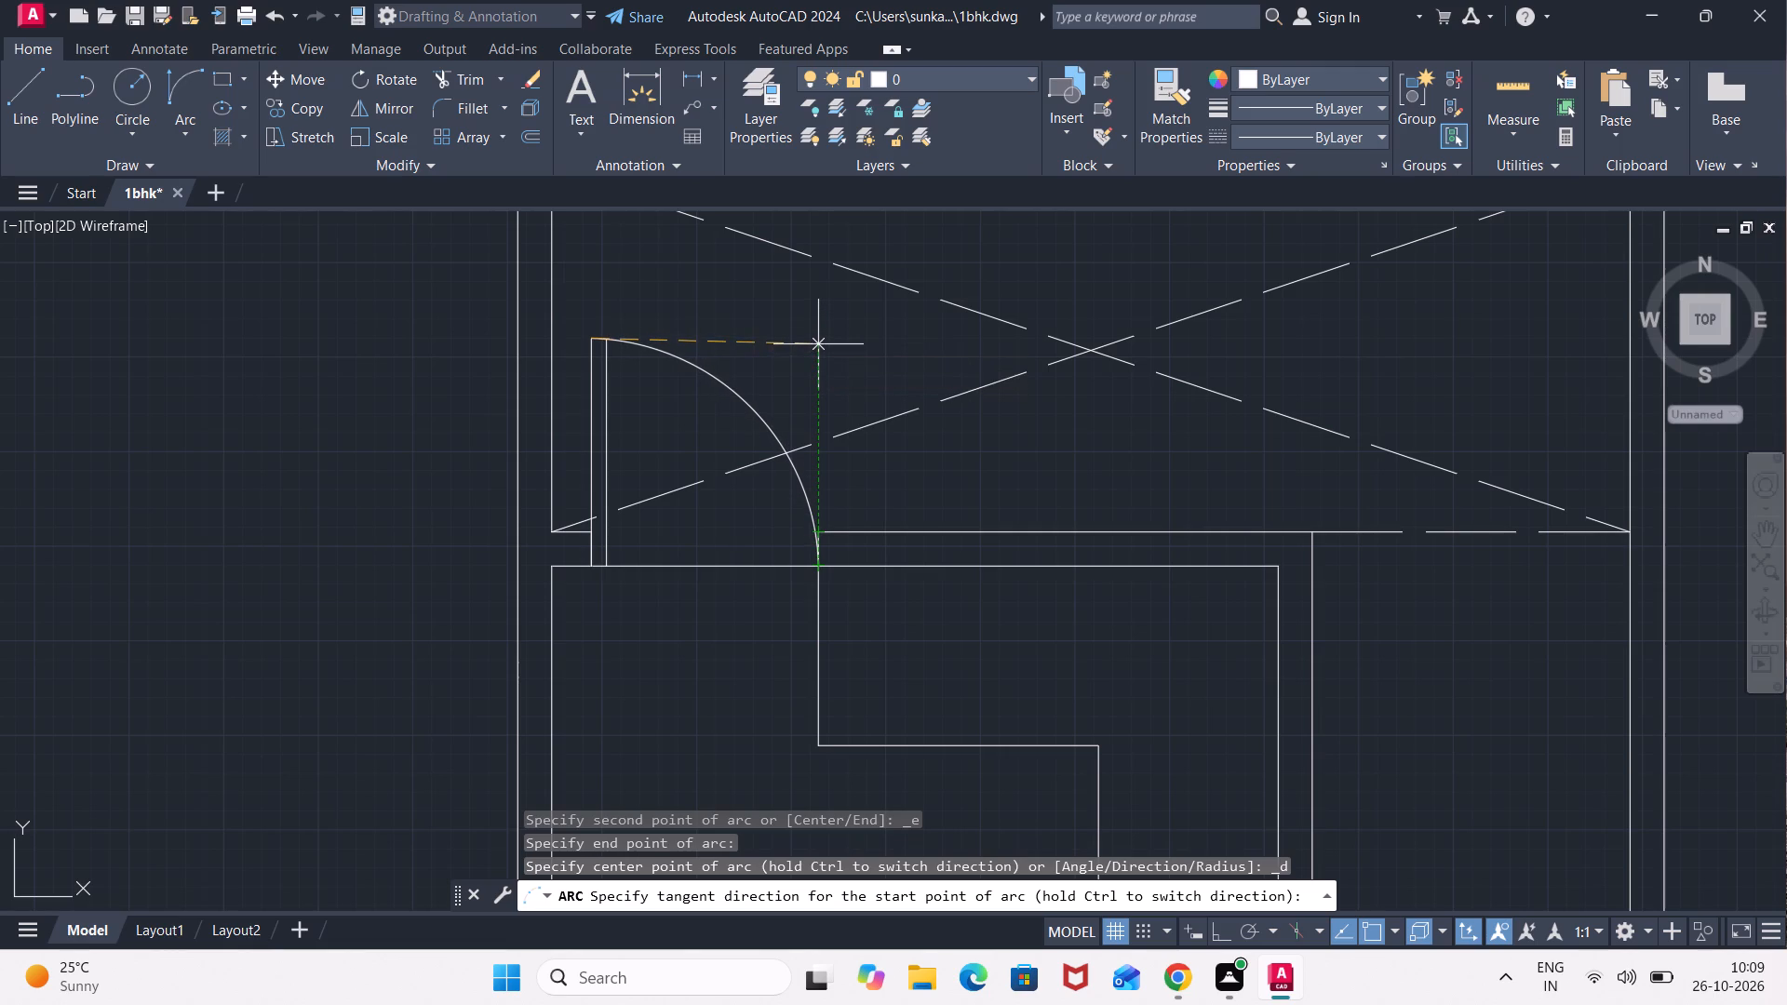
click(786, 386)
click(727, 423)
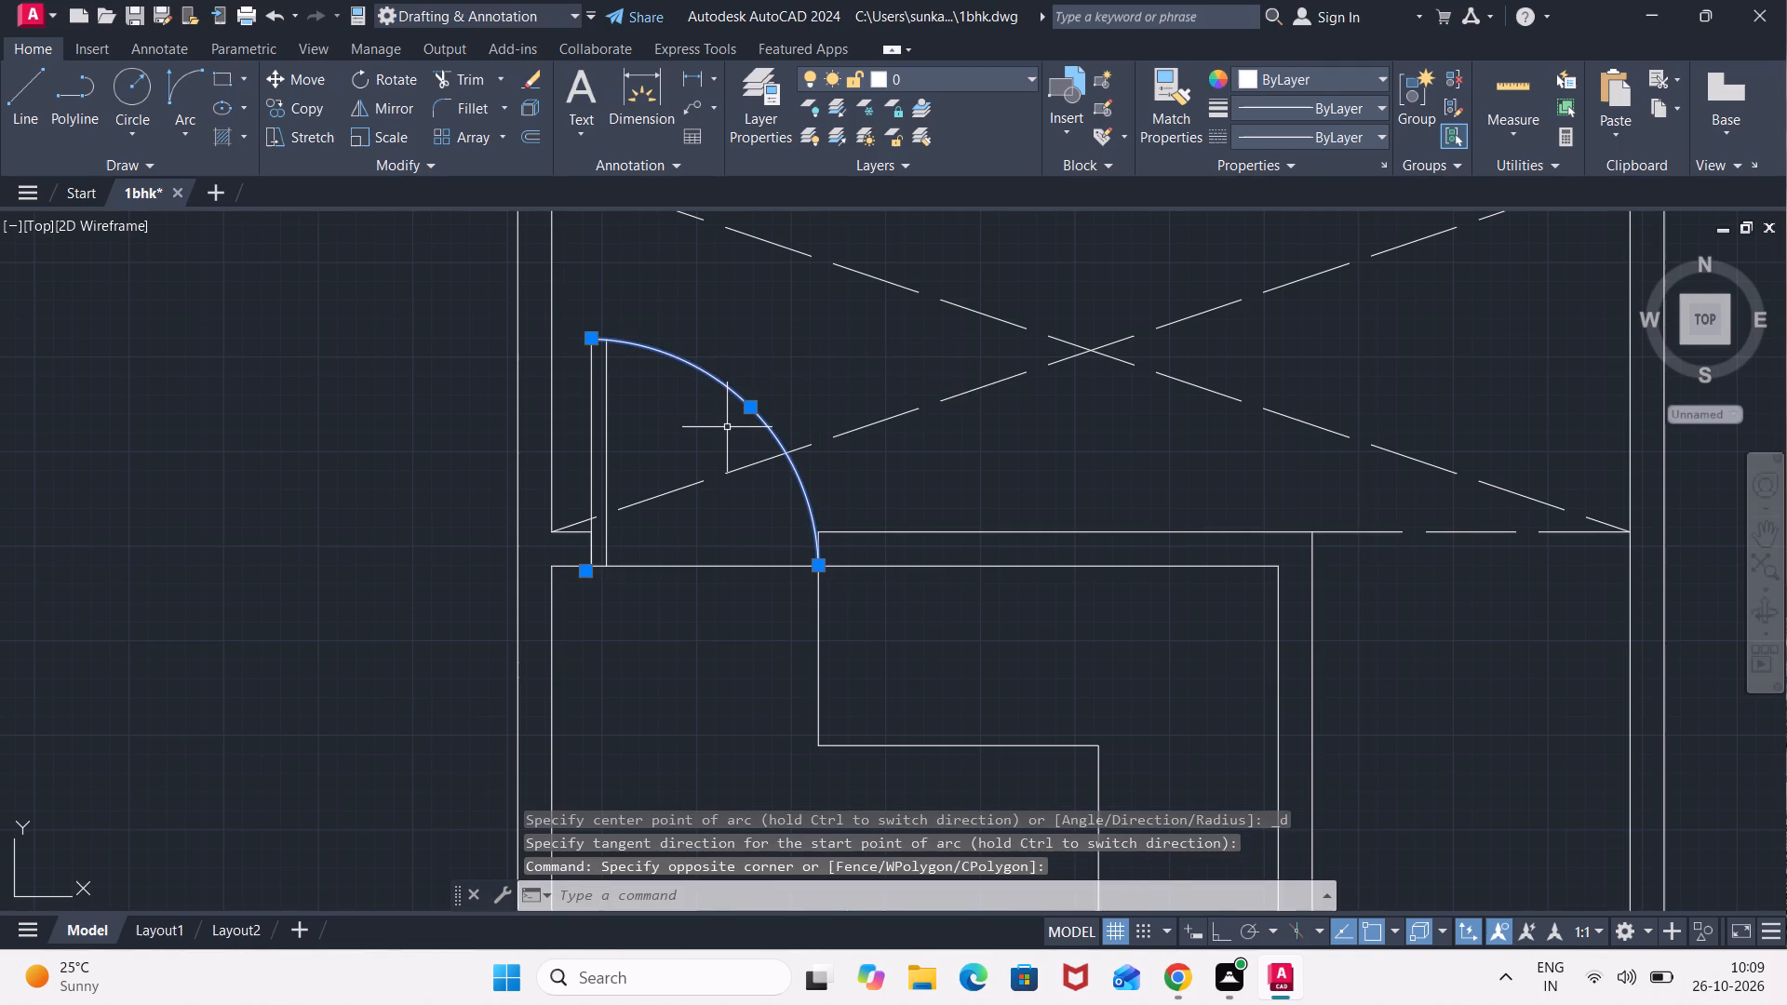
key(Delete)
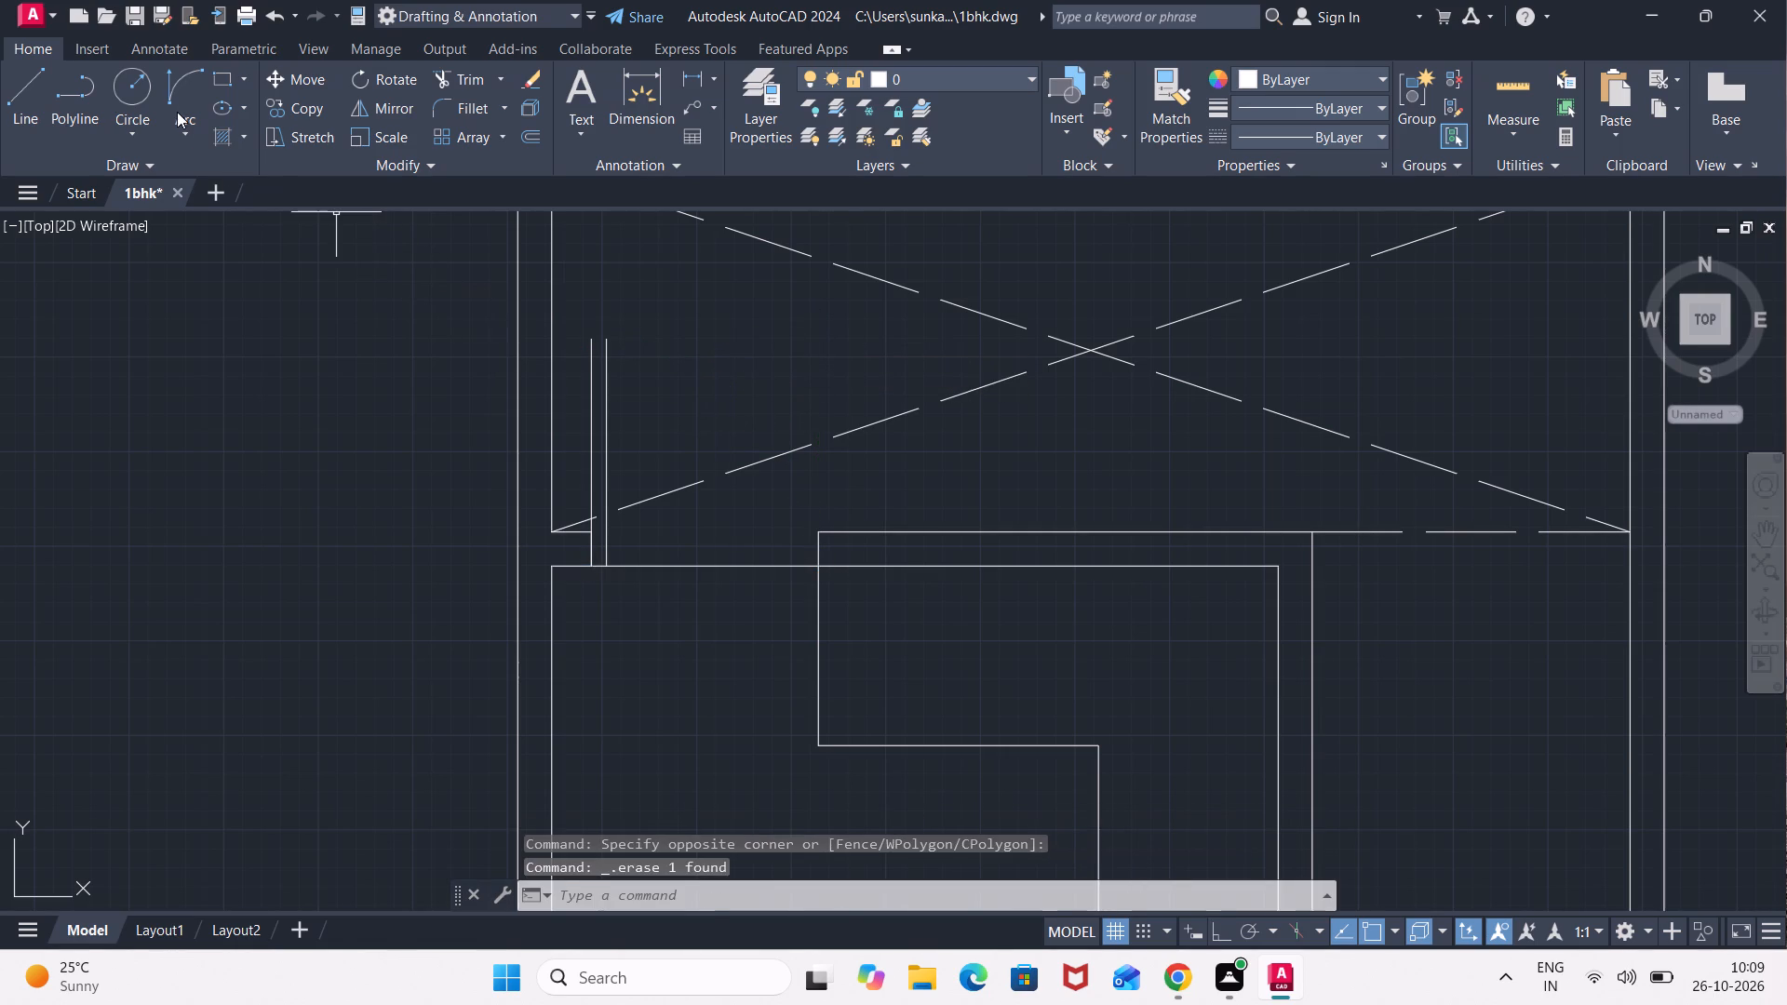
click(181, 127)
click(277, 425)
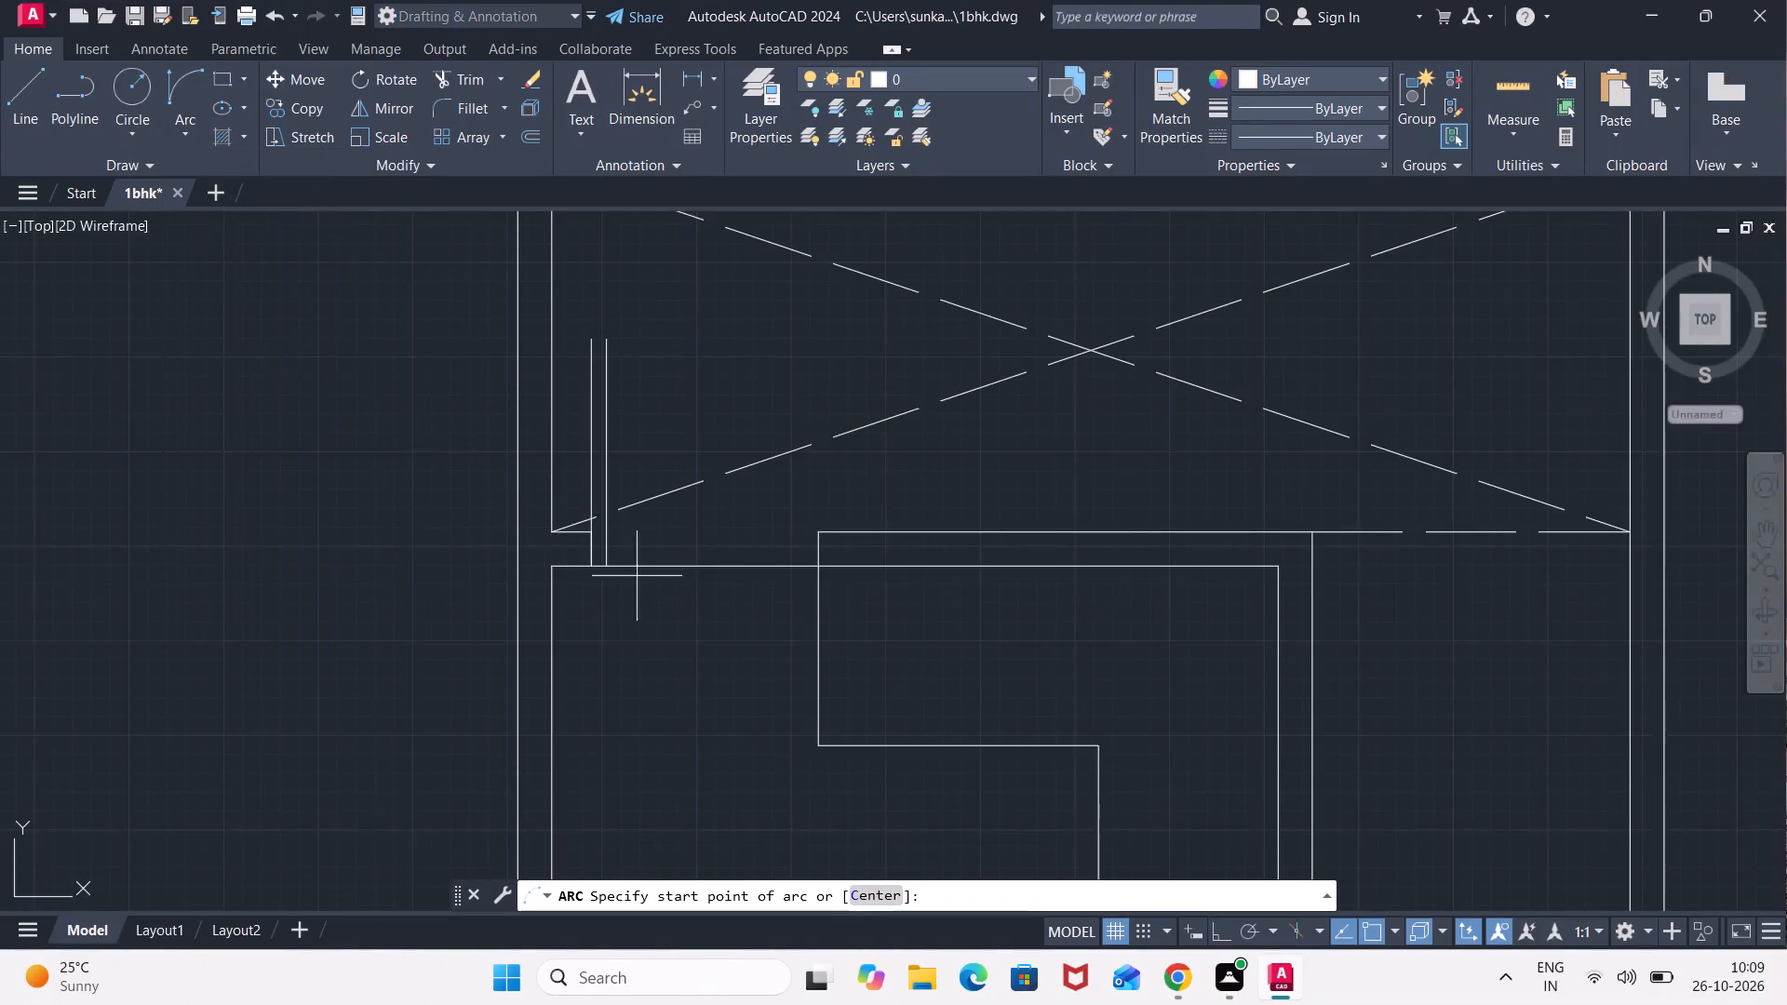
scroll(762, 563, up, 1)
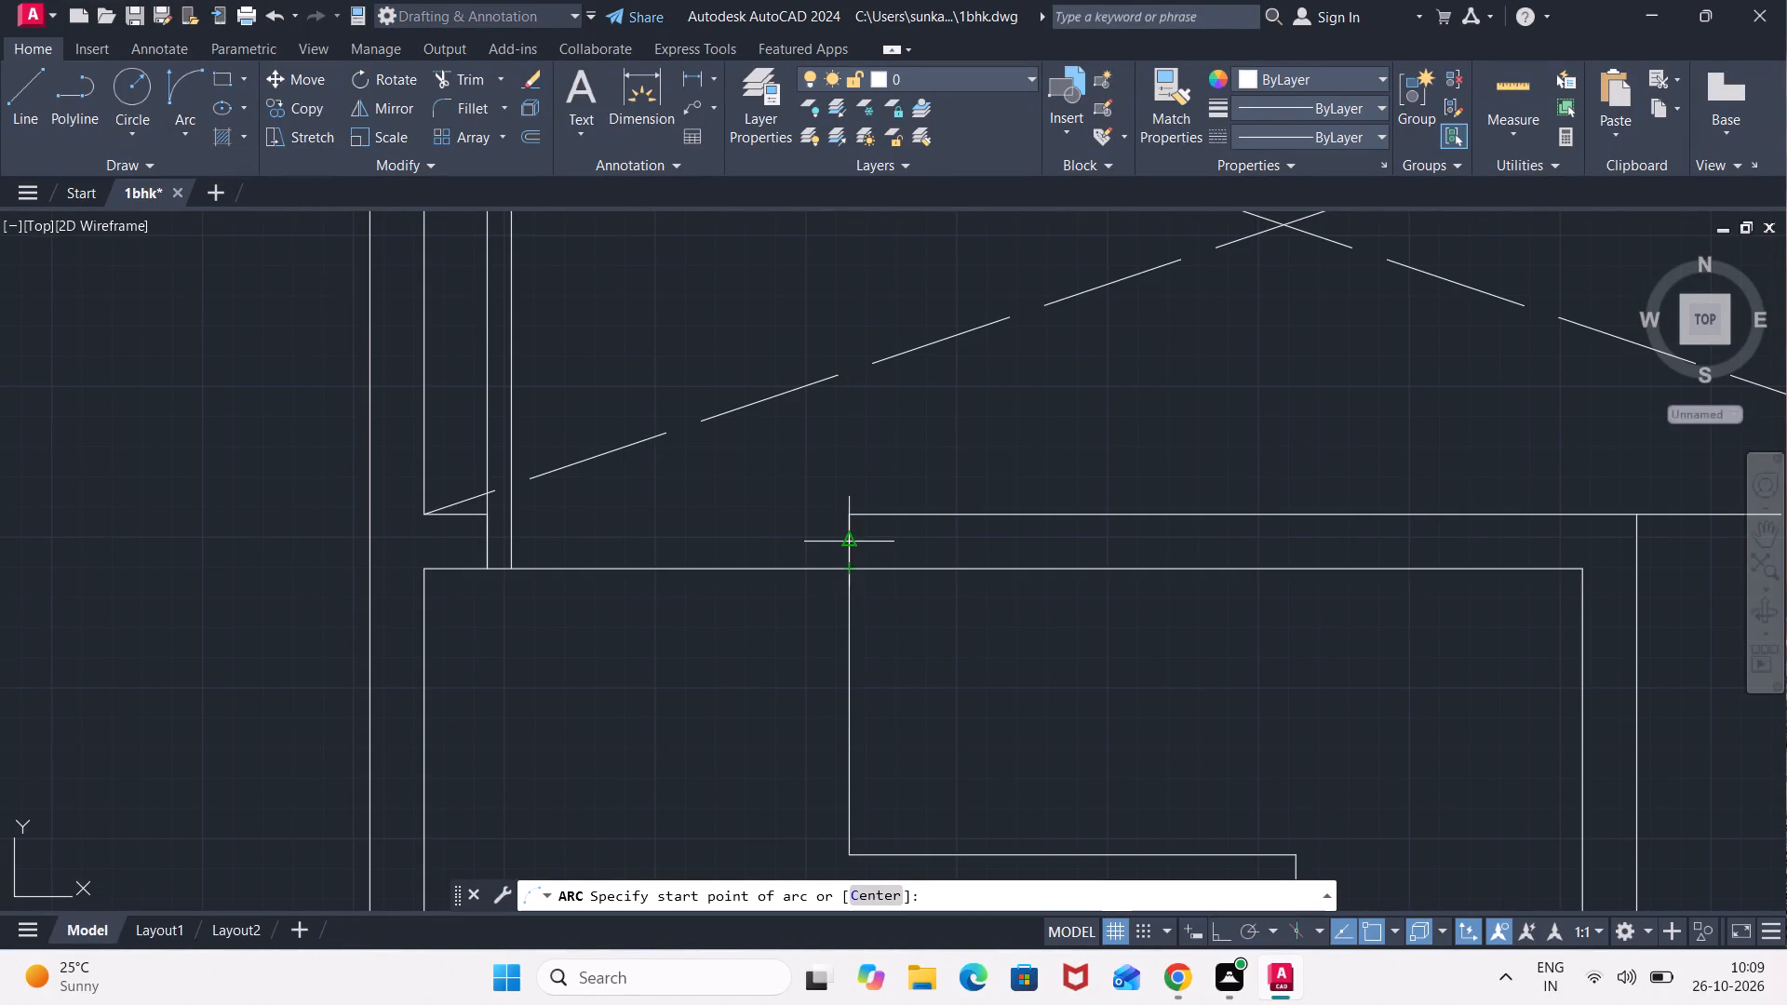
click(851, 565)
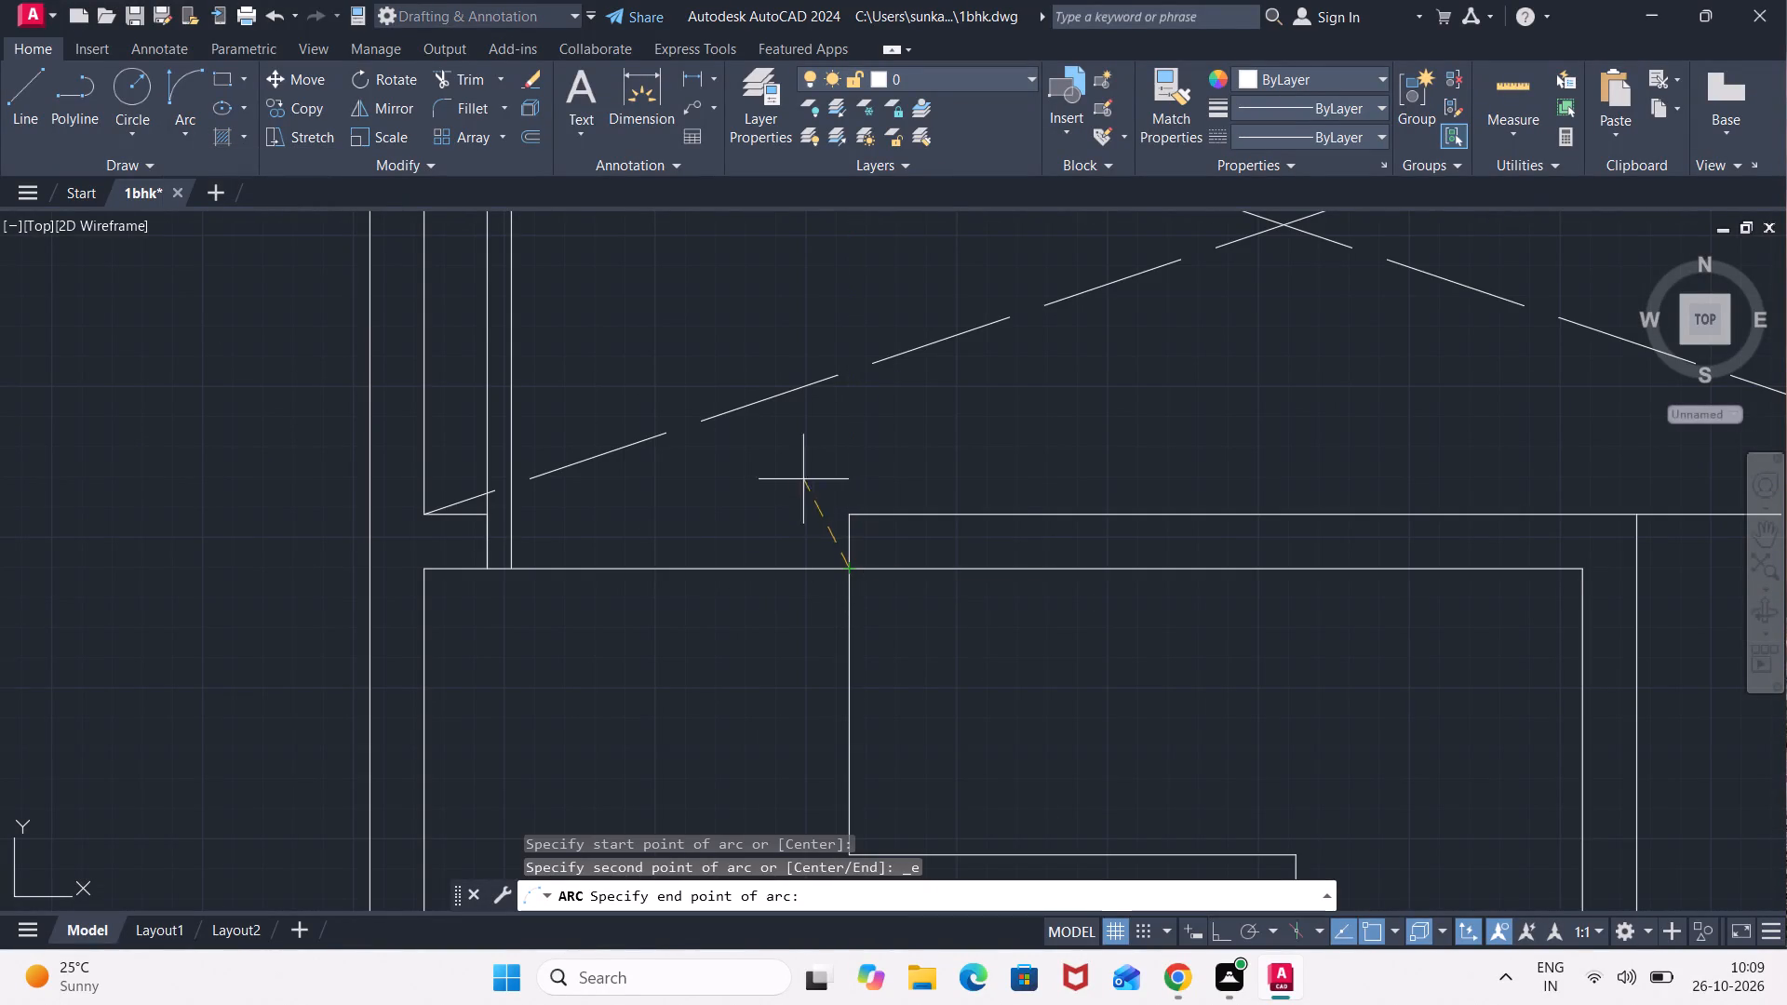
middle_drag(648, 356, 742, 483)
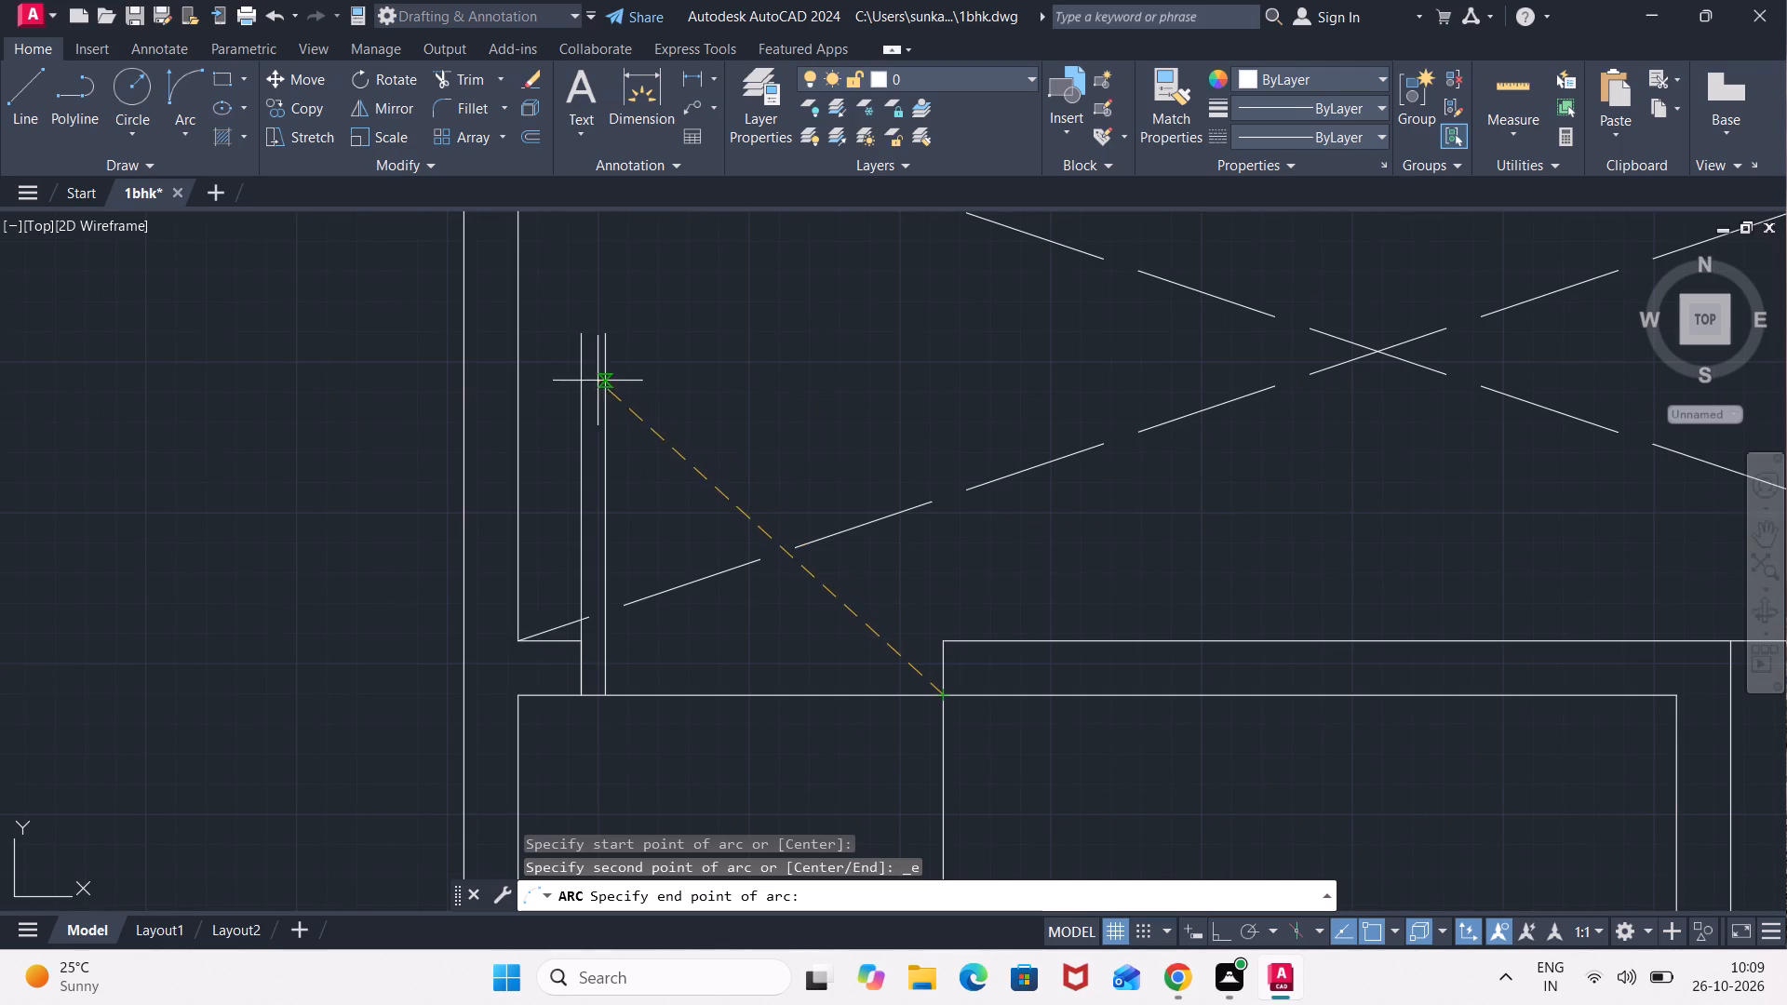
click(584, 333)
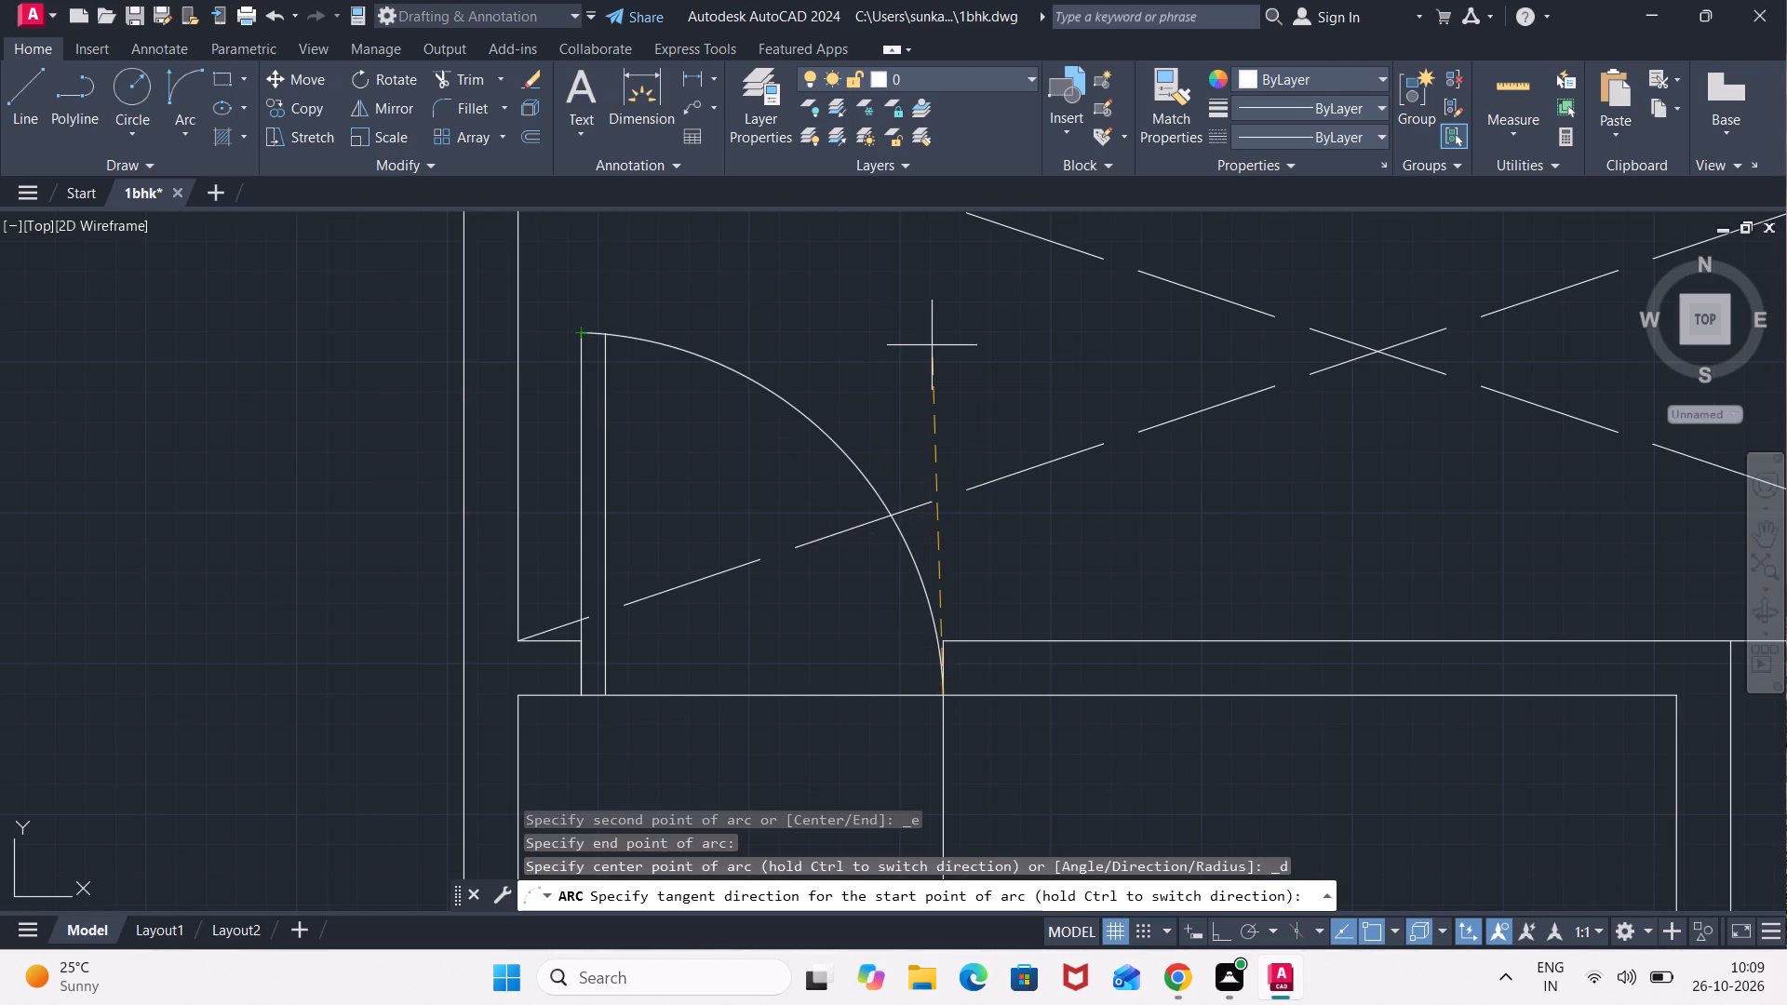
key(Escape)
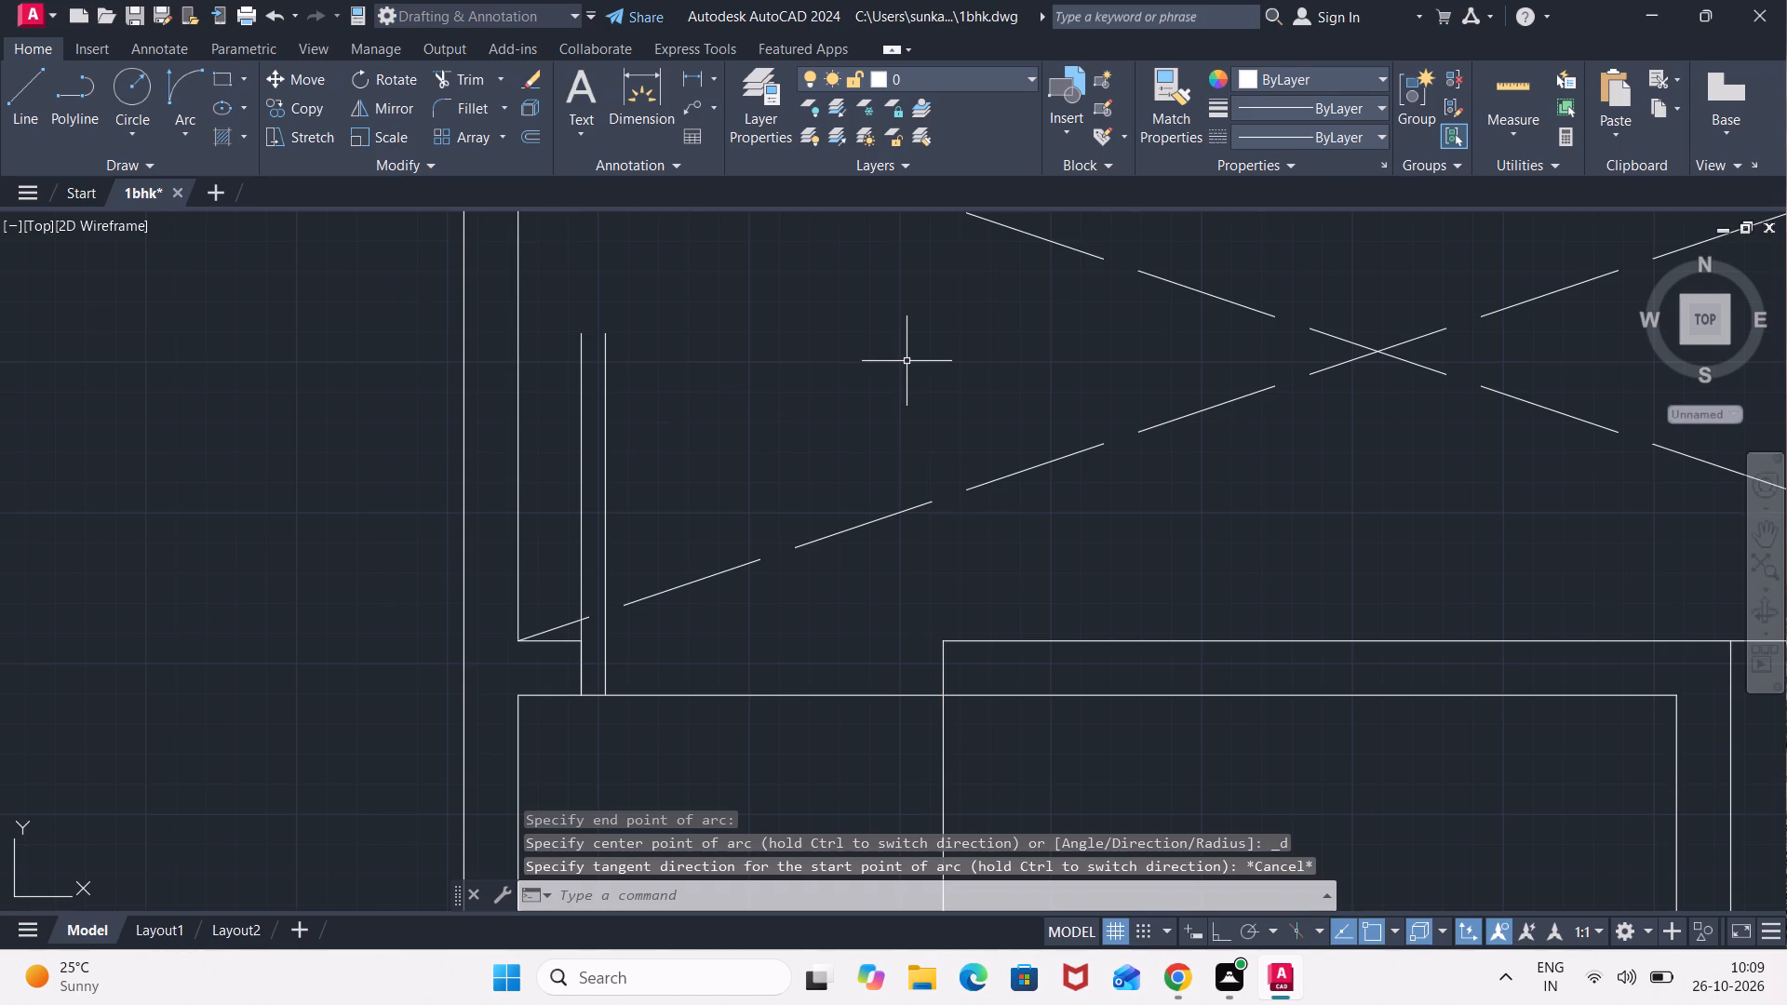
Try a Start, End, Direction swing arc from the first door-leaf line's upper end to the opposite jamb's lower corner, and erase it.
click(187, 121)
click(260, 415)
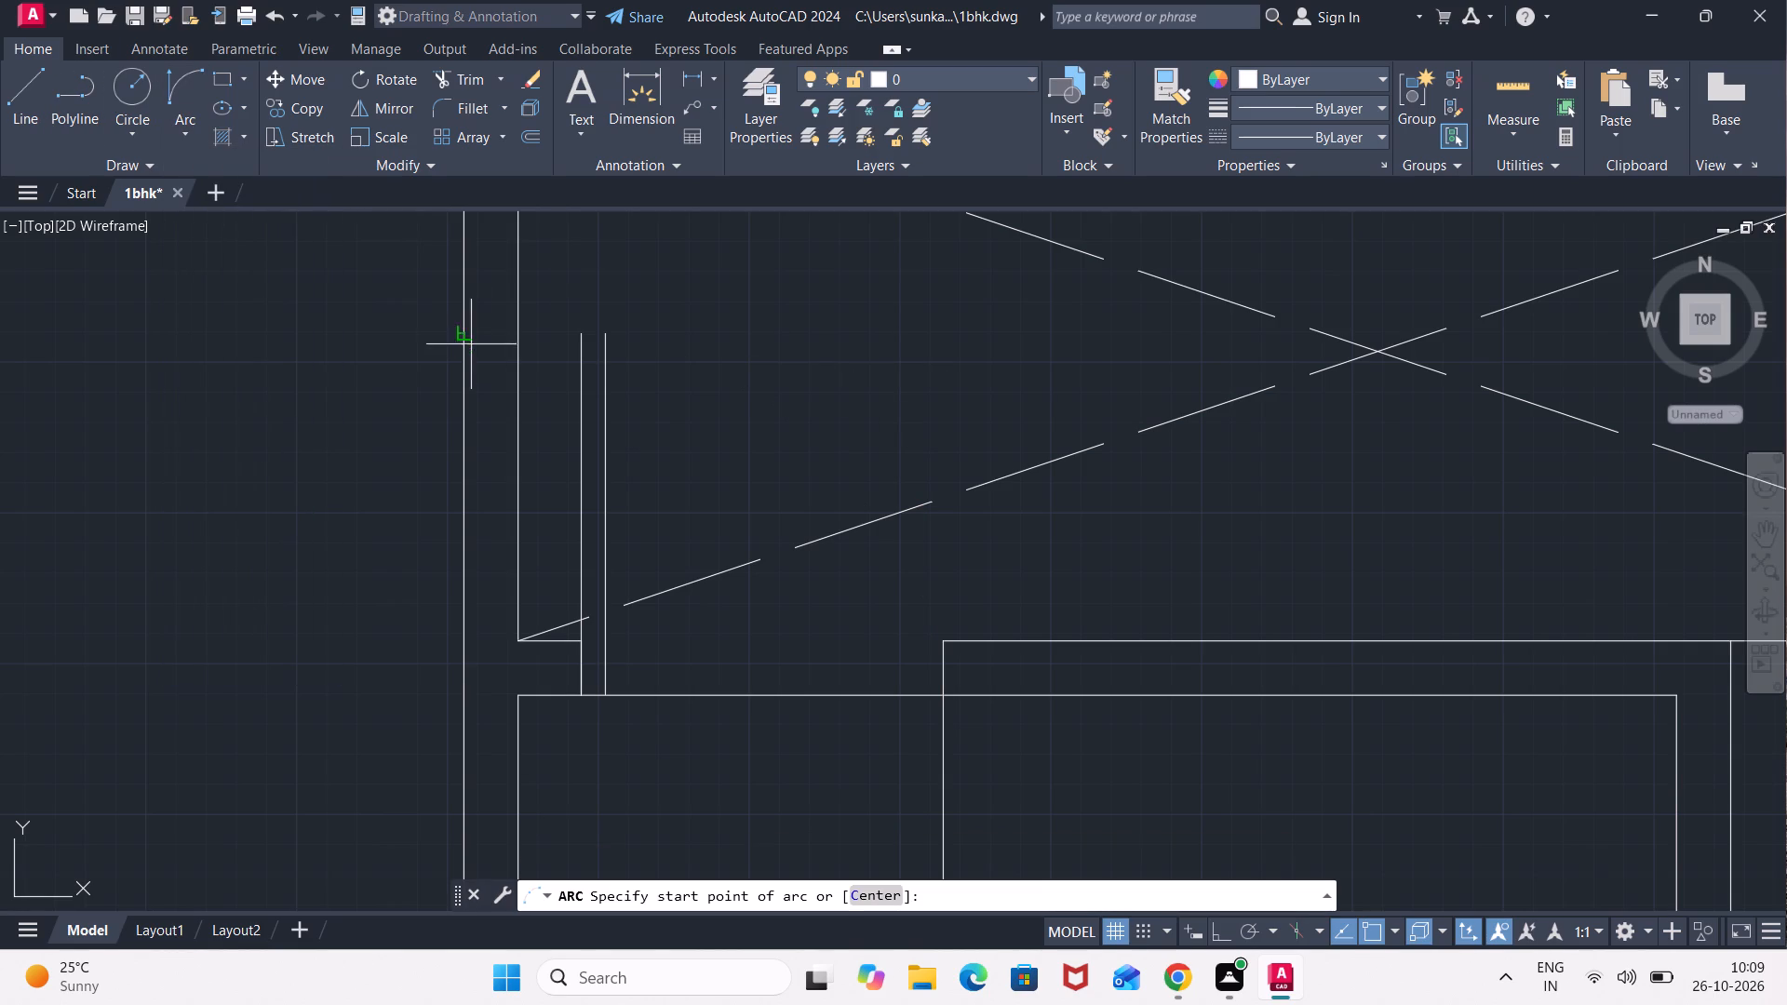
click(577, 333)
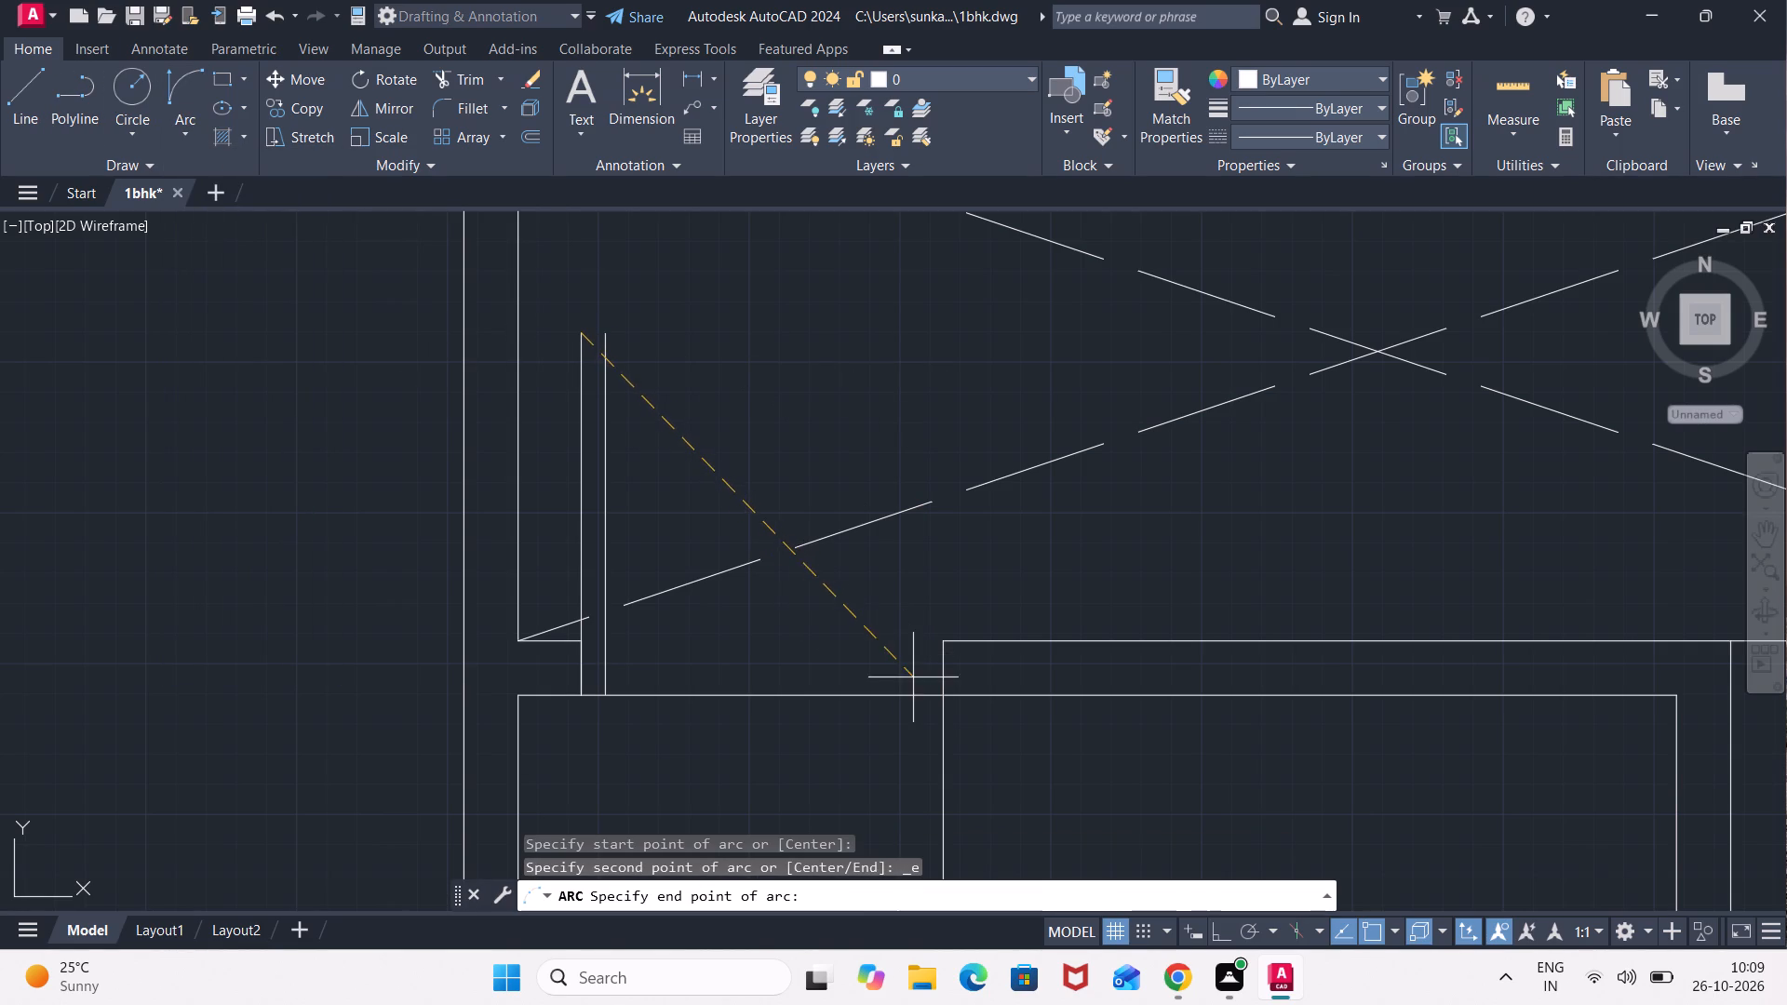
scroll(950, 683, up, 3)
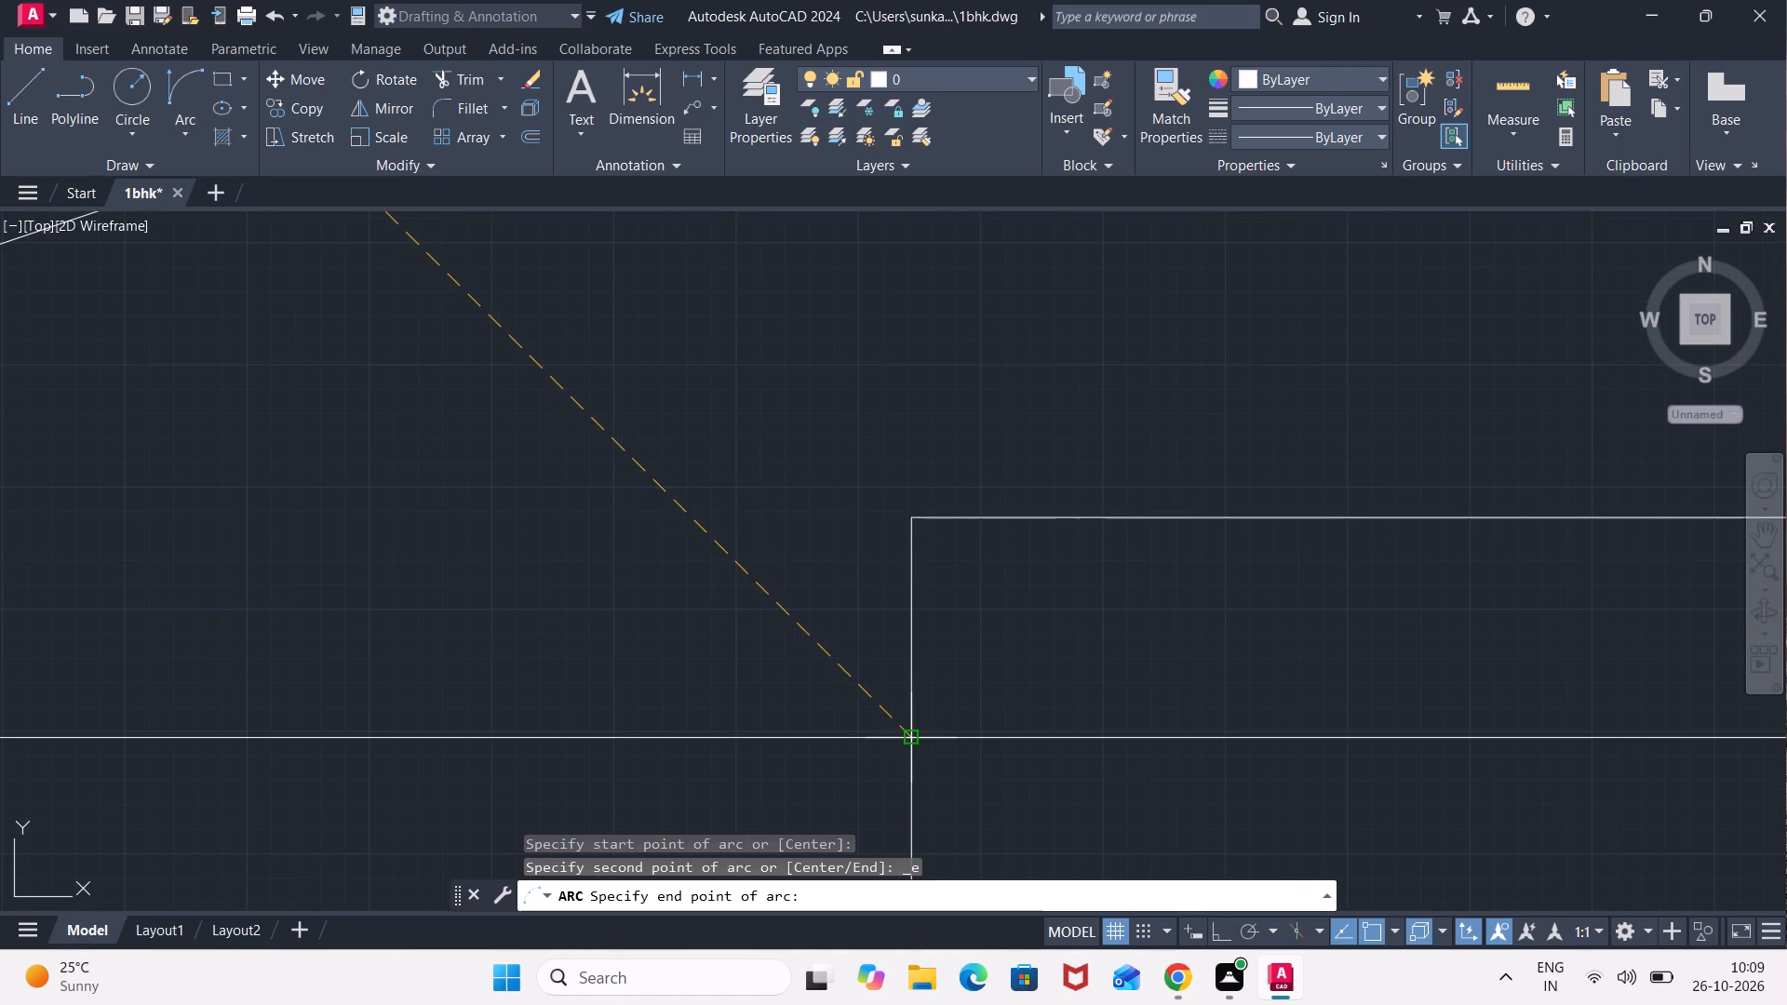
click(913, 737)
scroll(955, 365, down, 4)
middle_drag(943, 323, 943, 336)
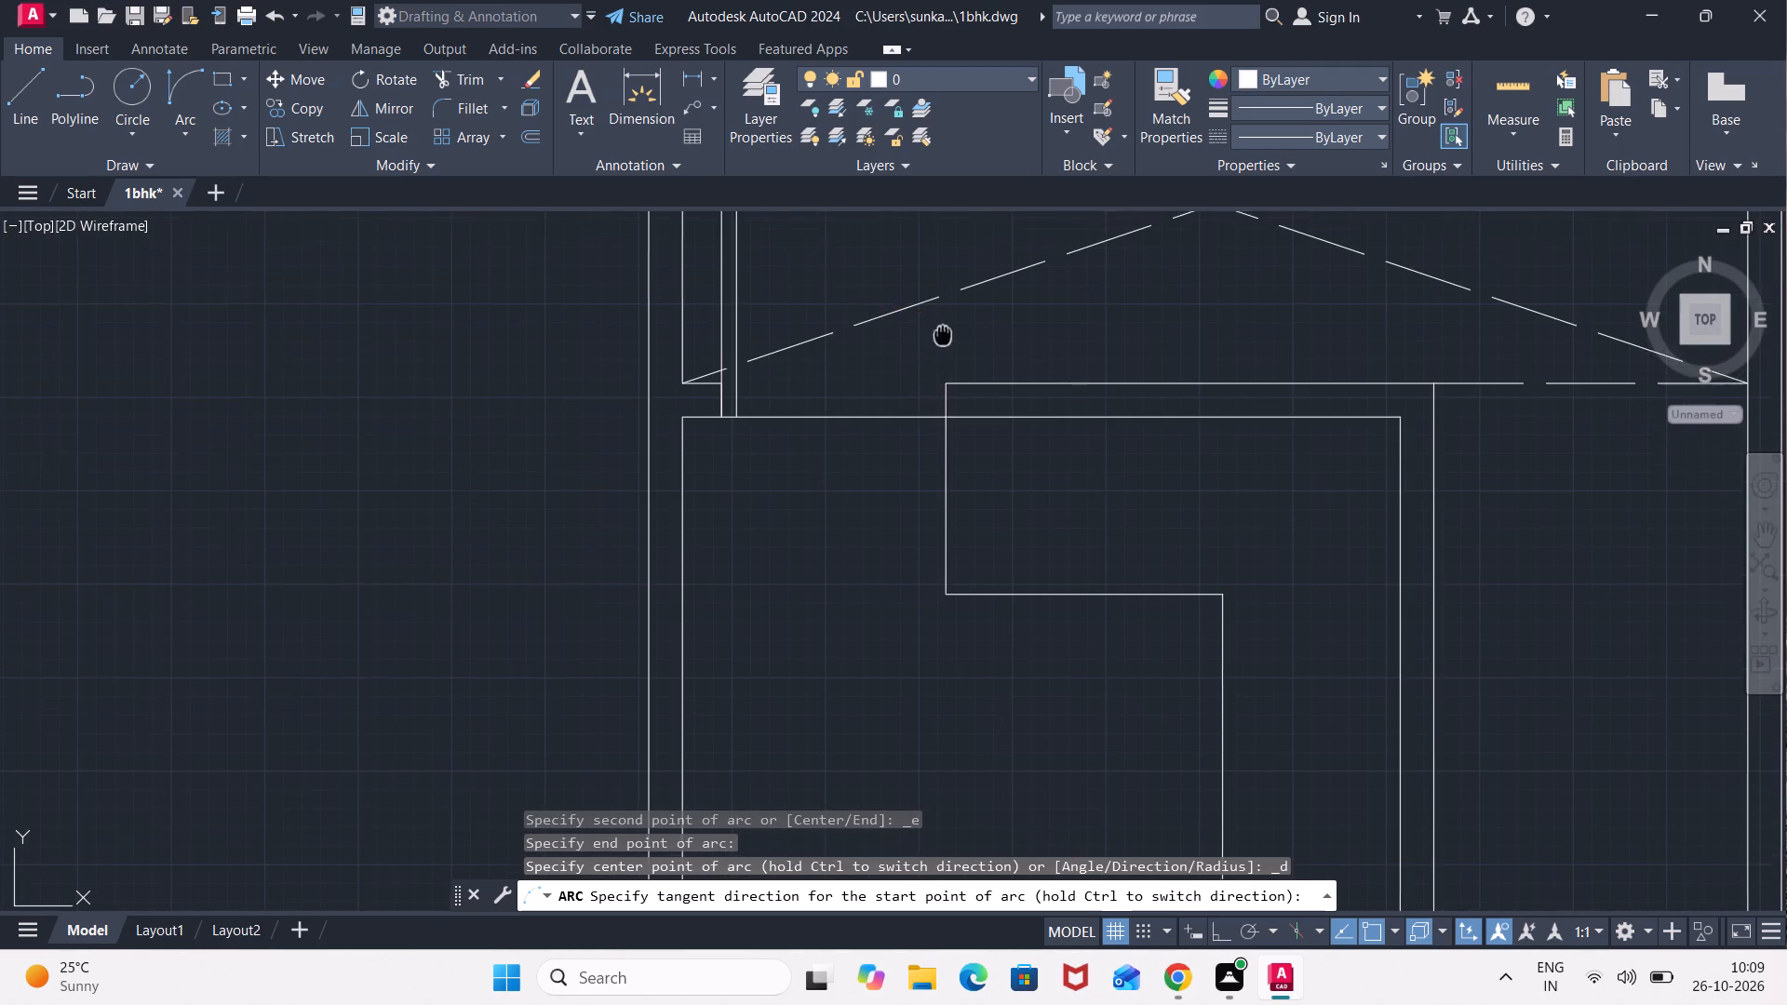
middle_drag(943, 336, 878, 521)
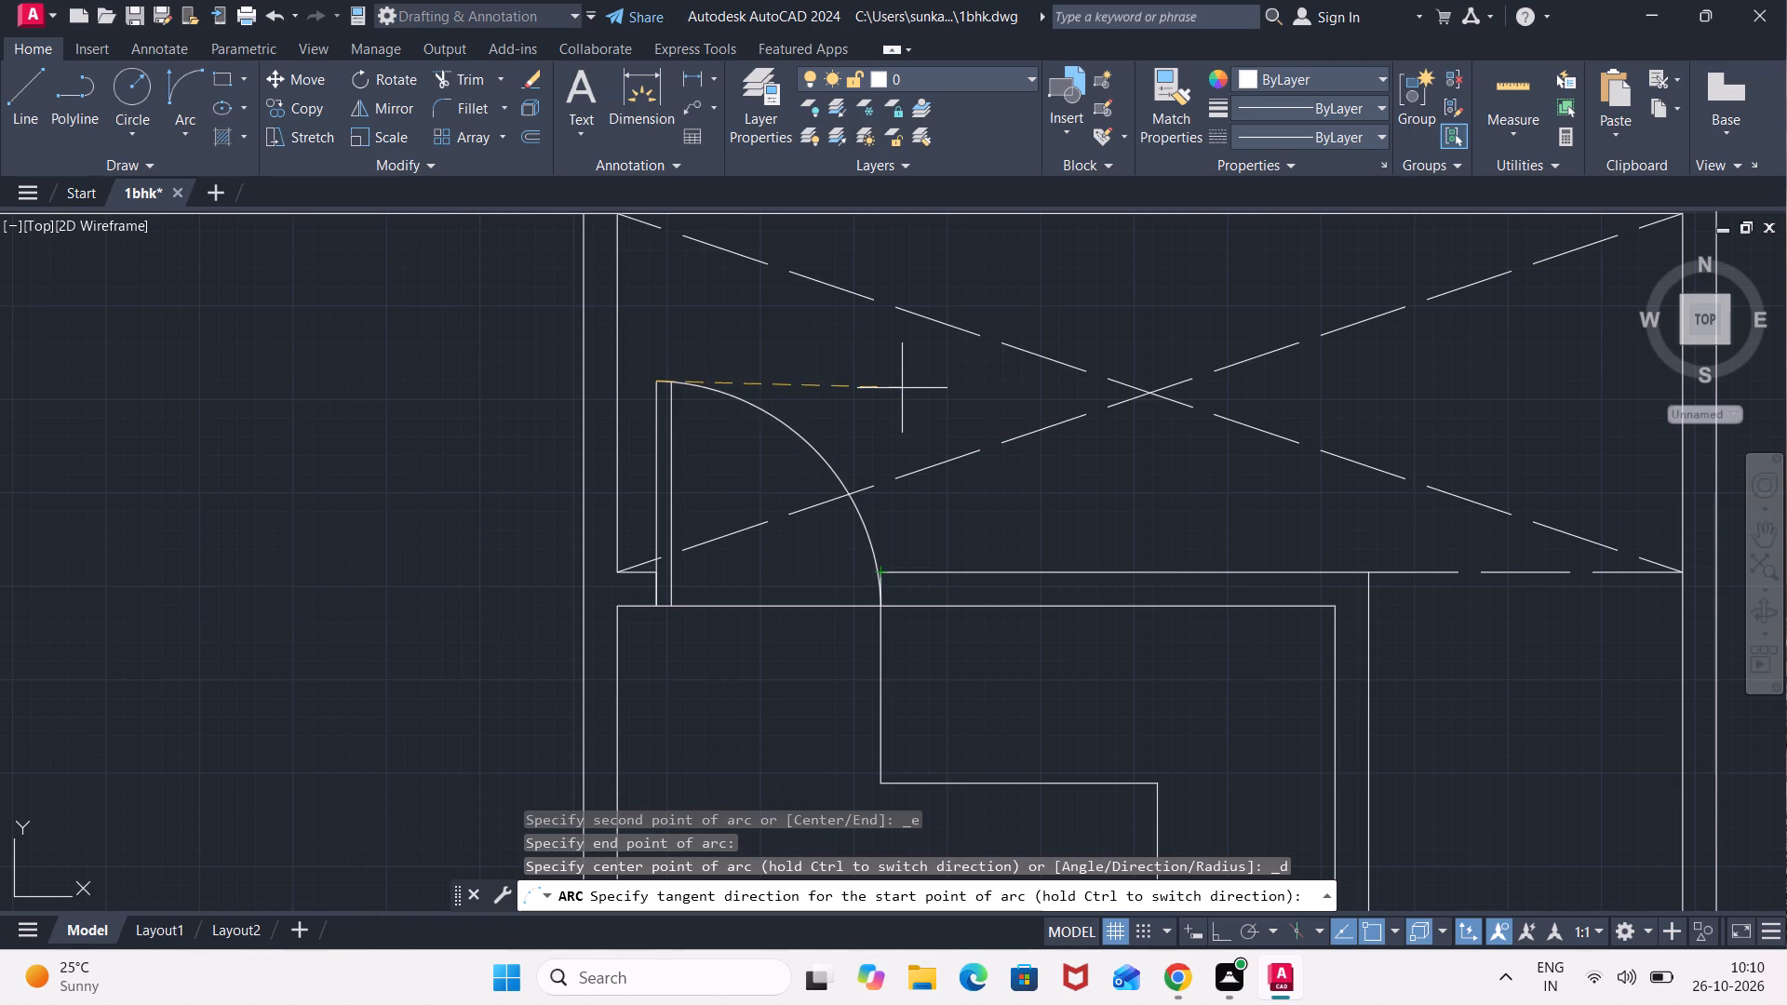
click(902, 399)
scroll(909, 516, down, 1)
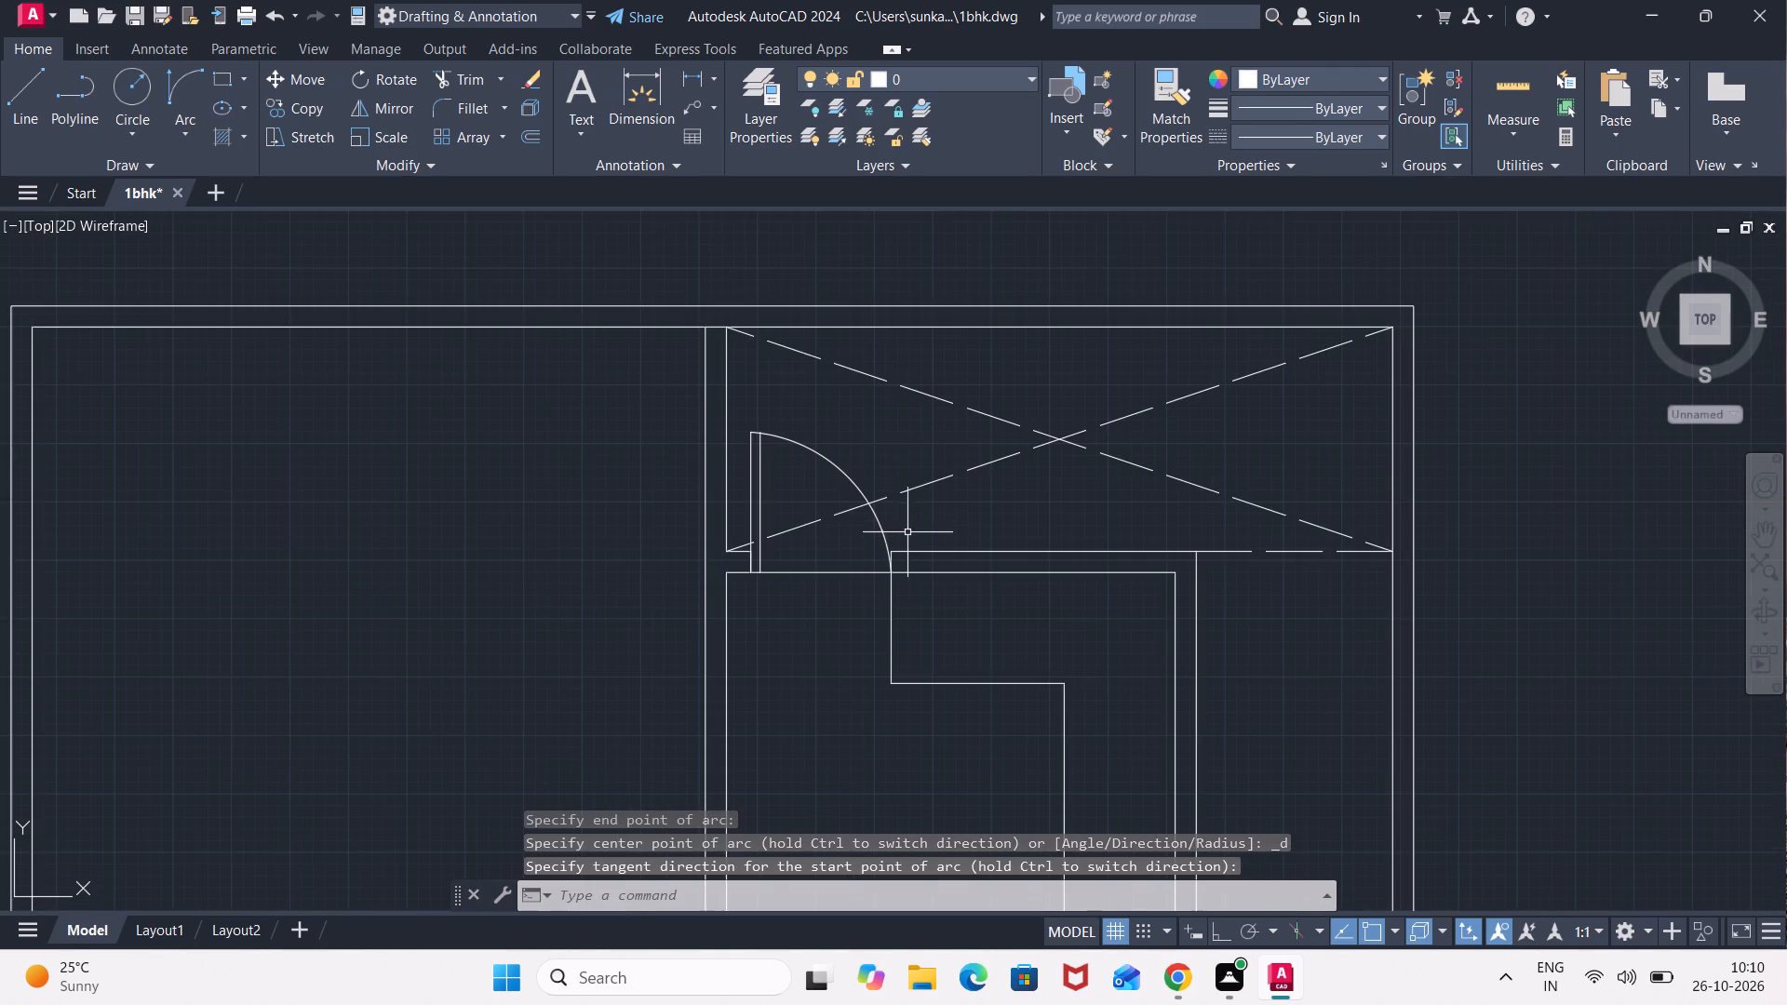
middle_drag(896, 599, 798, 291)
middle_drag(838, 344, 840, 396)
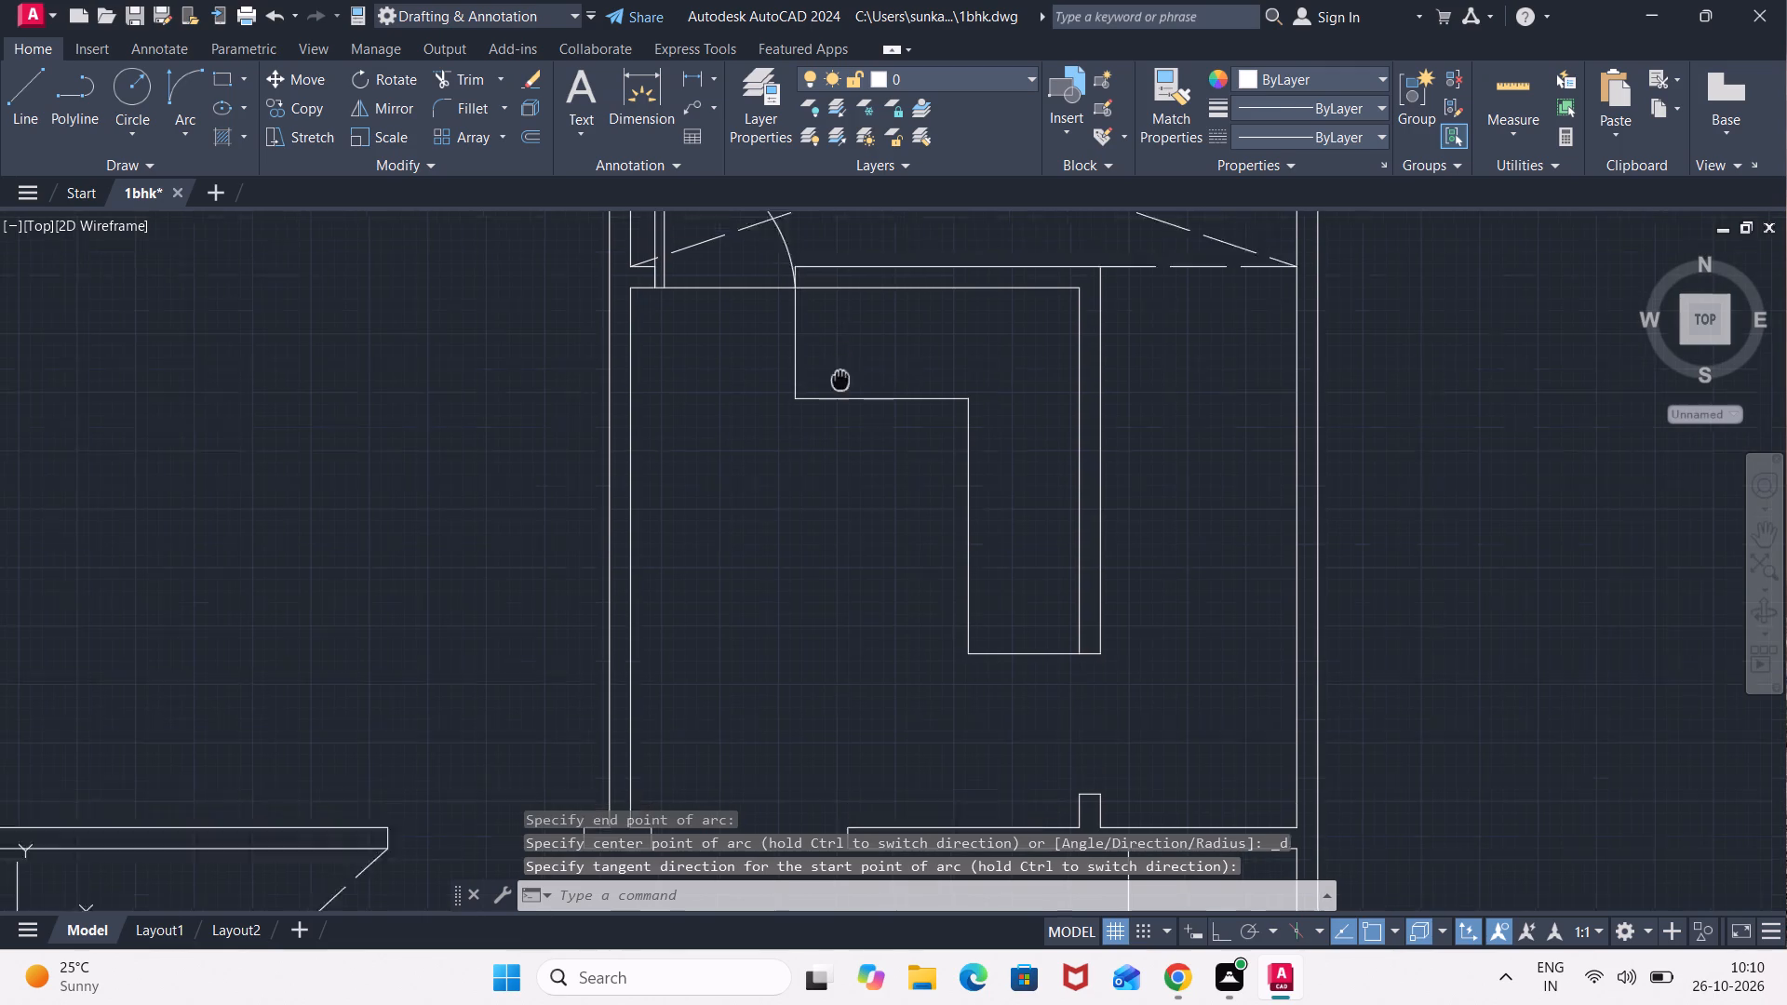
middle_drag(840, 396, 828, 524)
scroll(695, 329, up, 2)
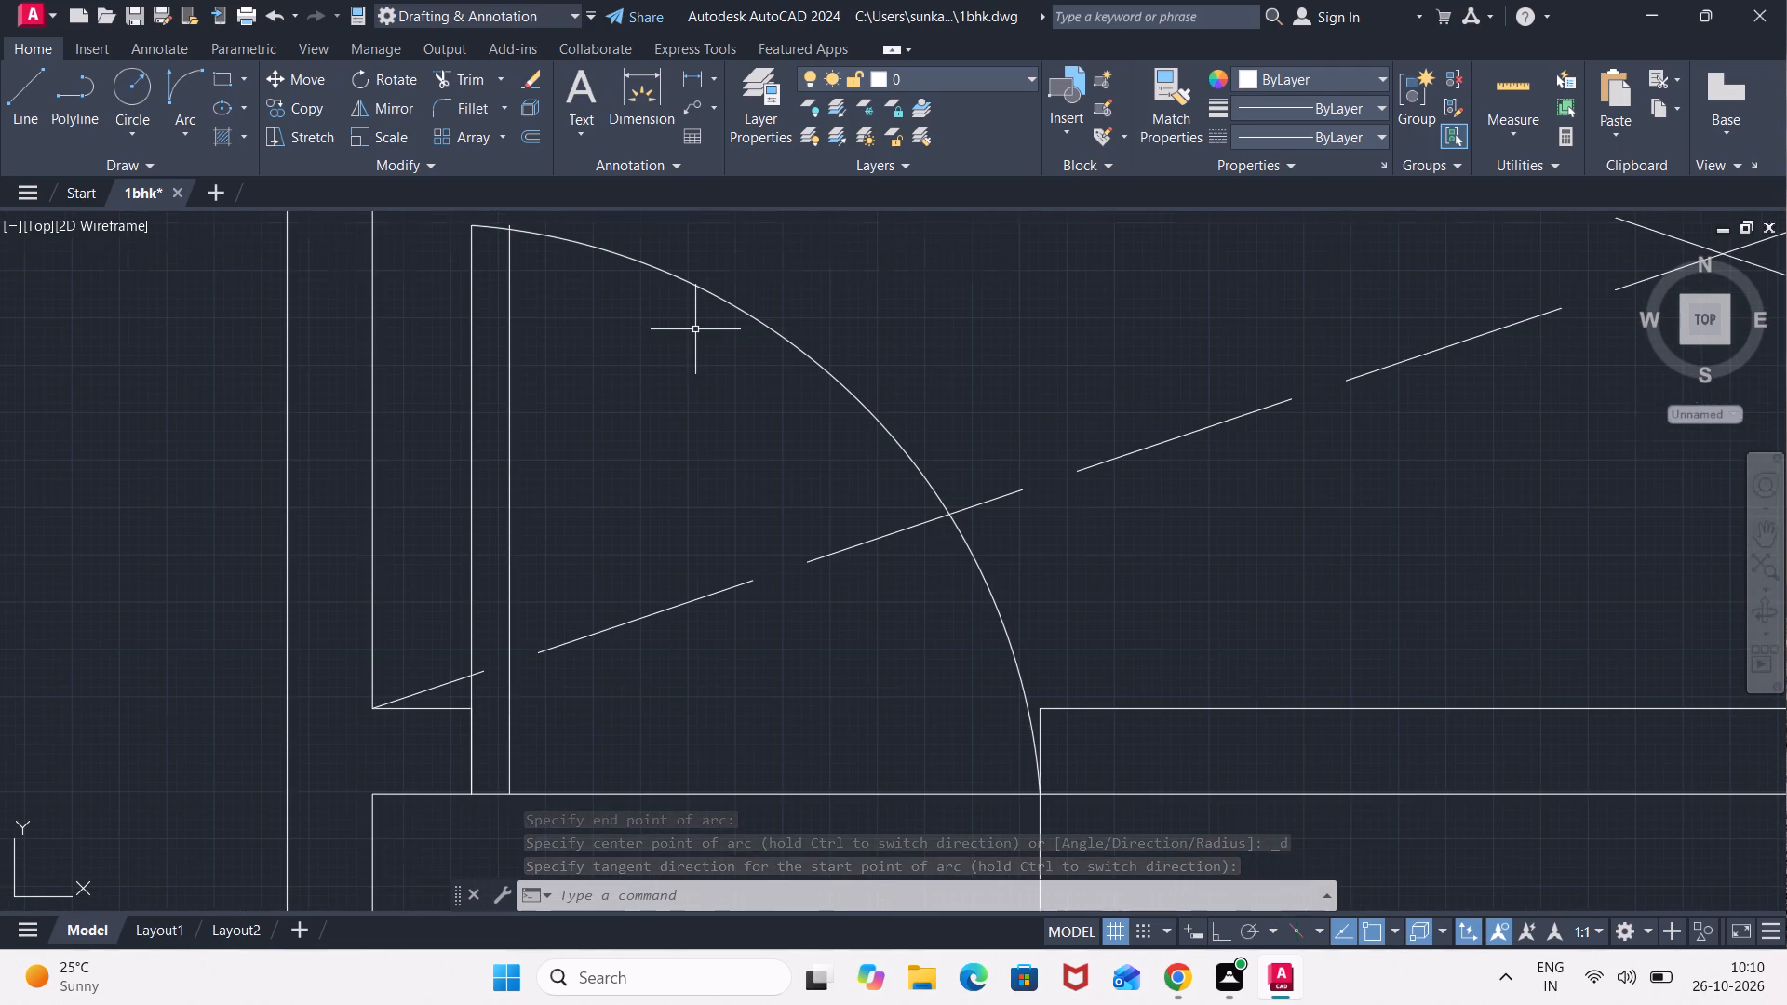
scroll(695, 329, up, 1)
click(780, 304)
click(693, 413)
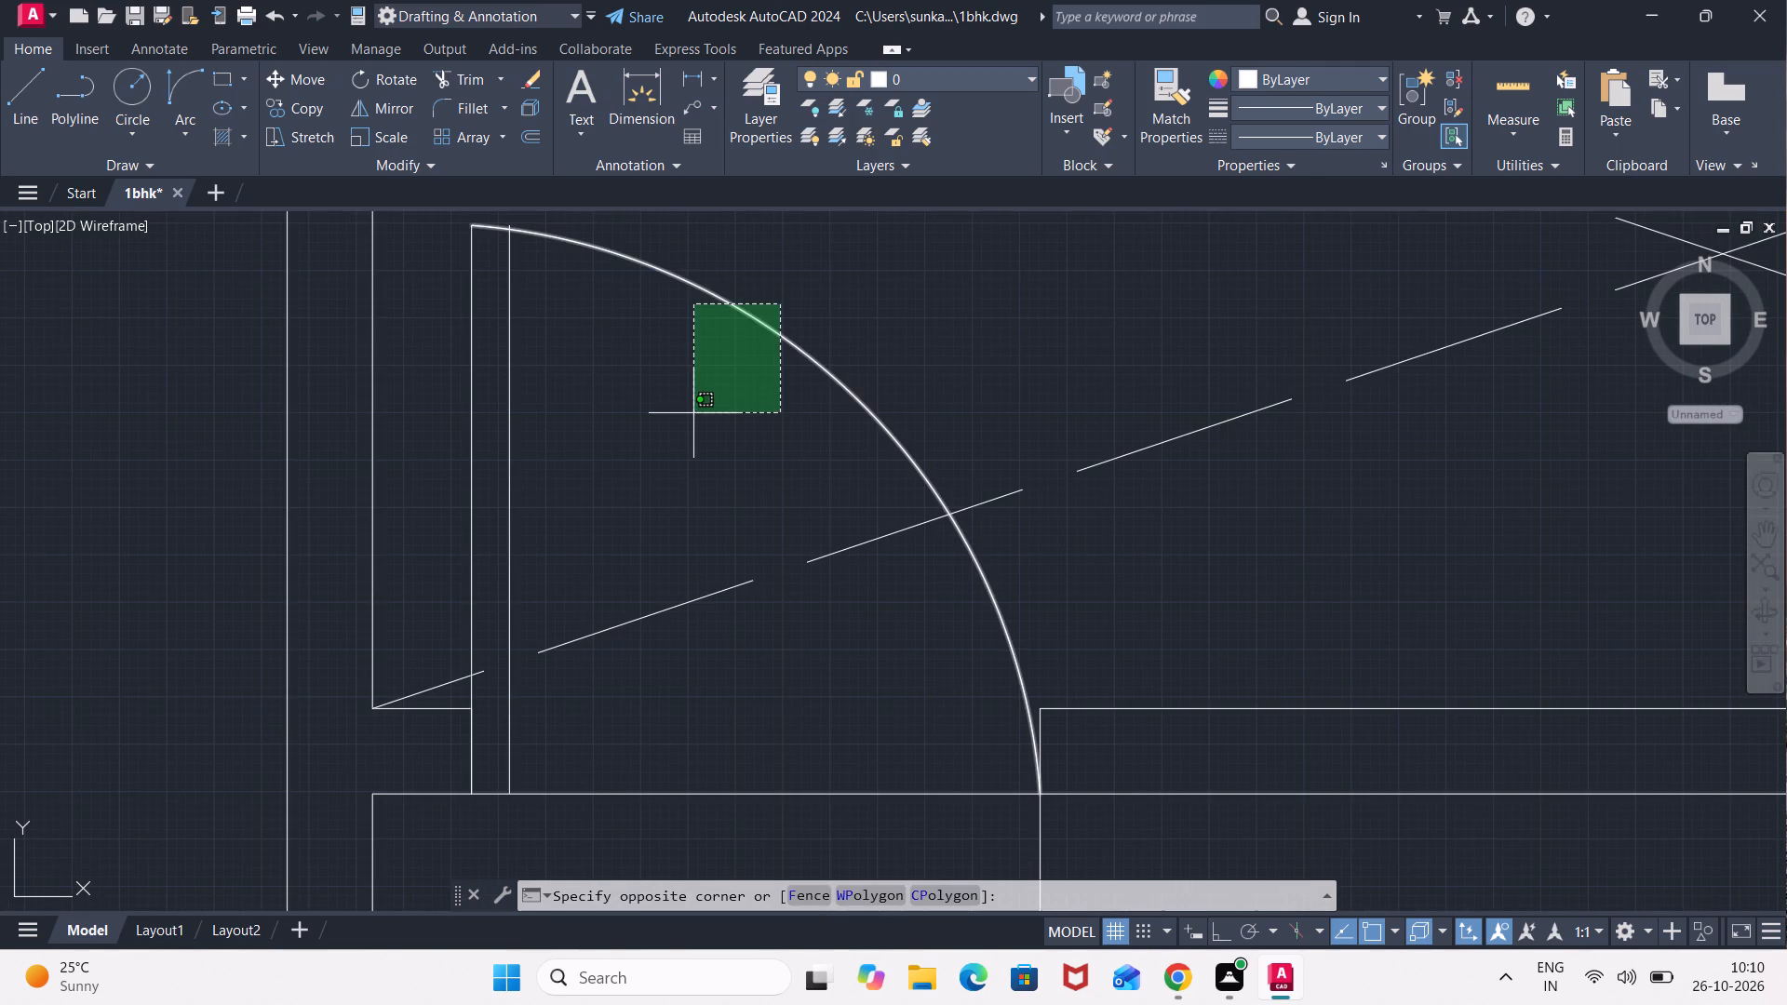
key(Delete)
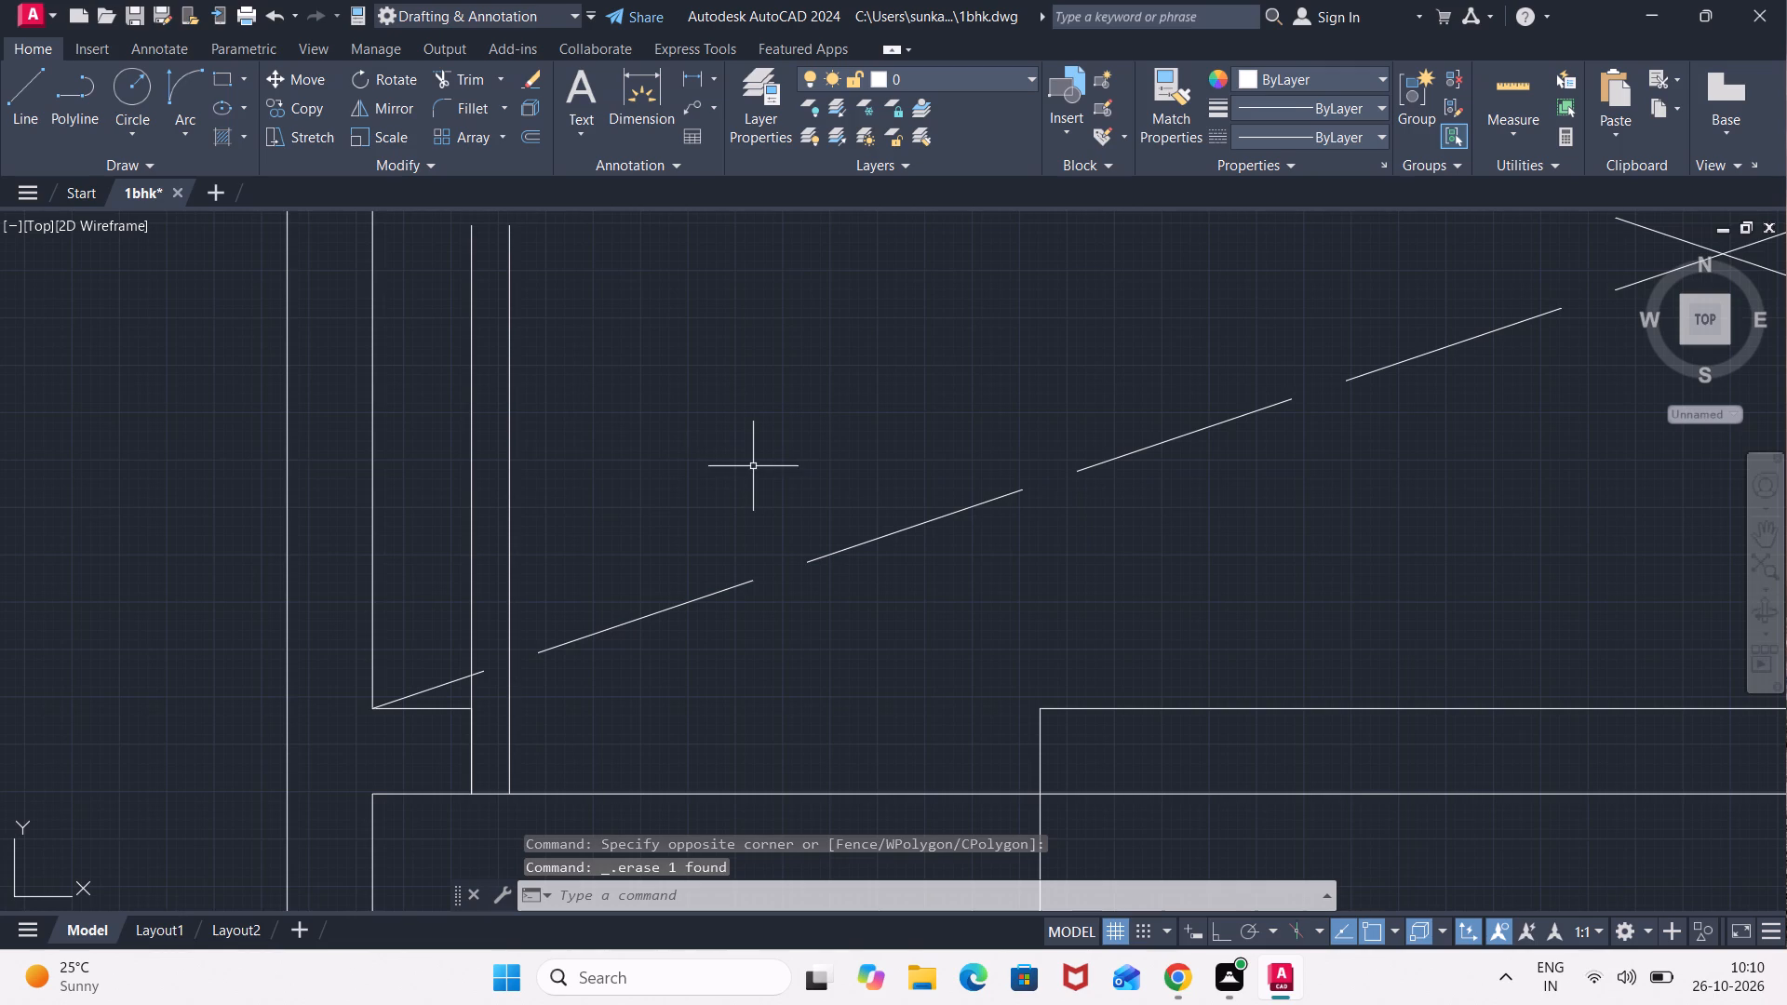
Draw a Start, End, Direction swing arc from the opposite jamb's lower corner to the upper end of the first door-leaf line, curving upward.
click(174, 127)
click(303, 424)
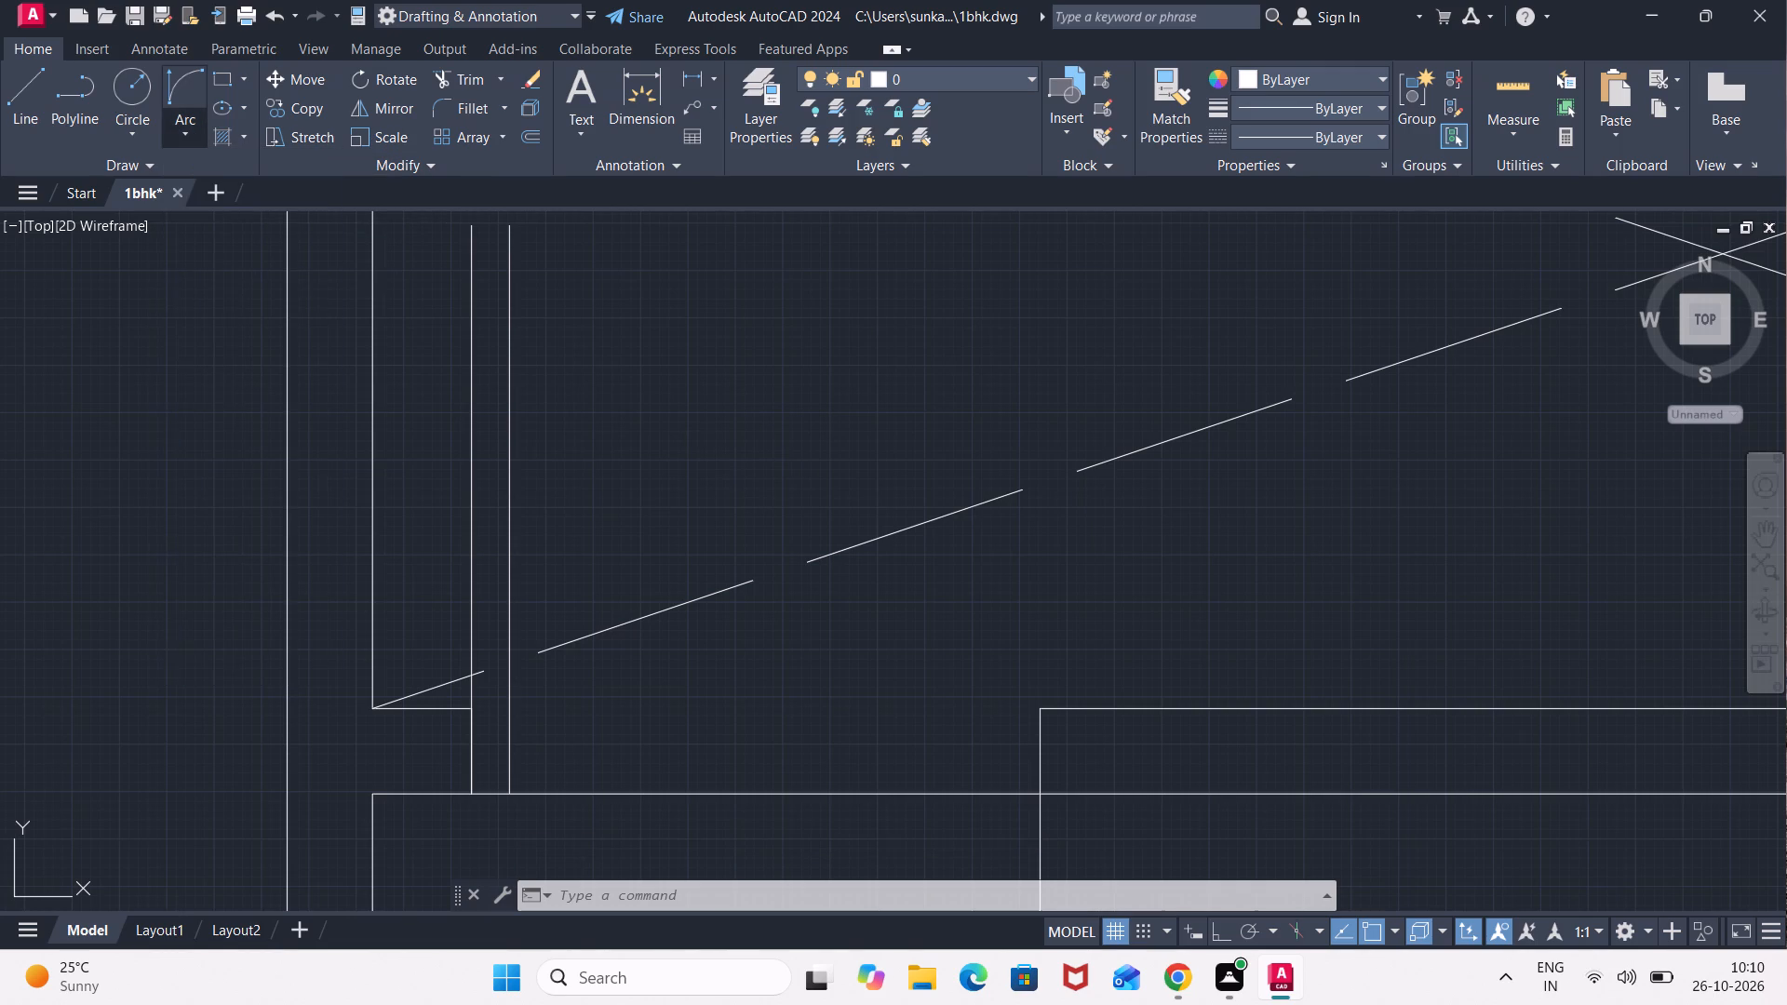
scroll(582, 340, down, 1)
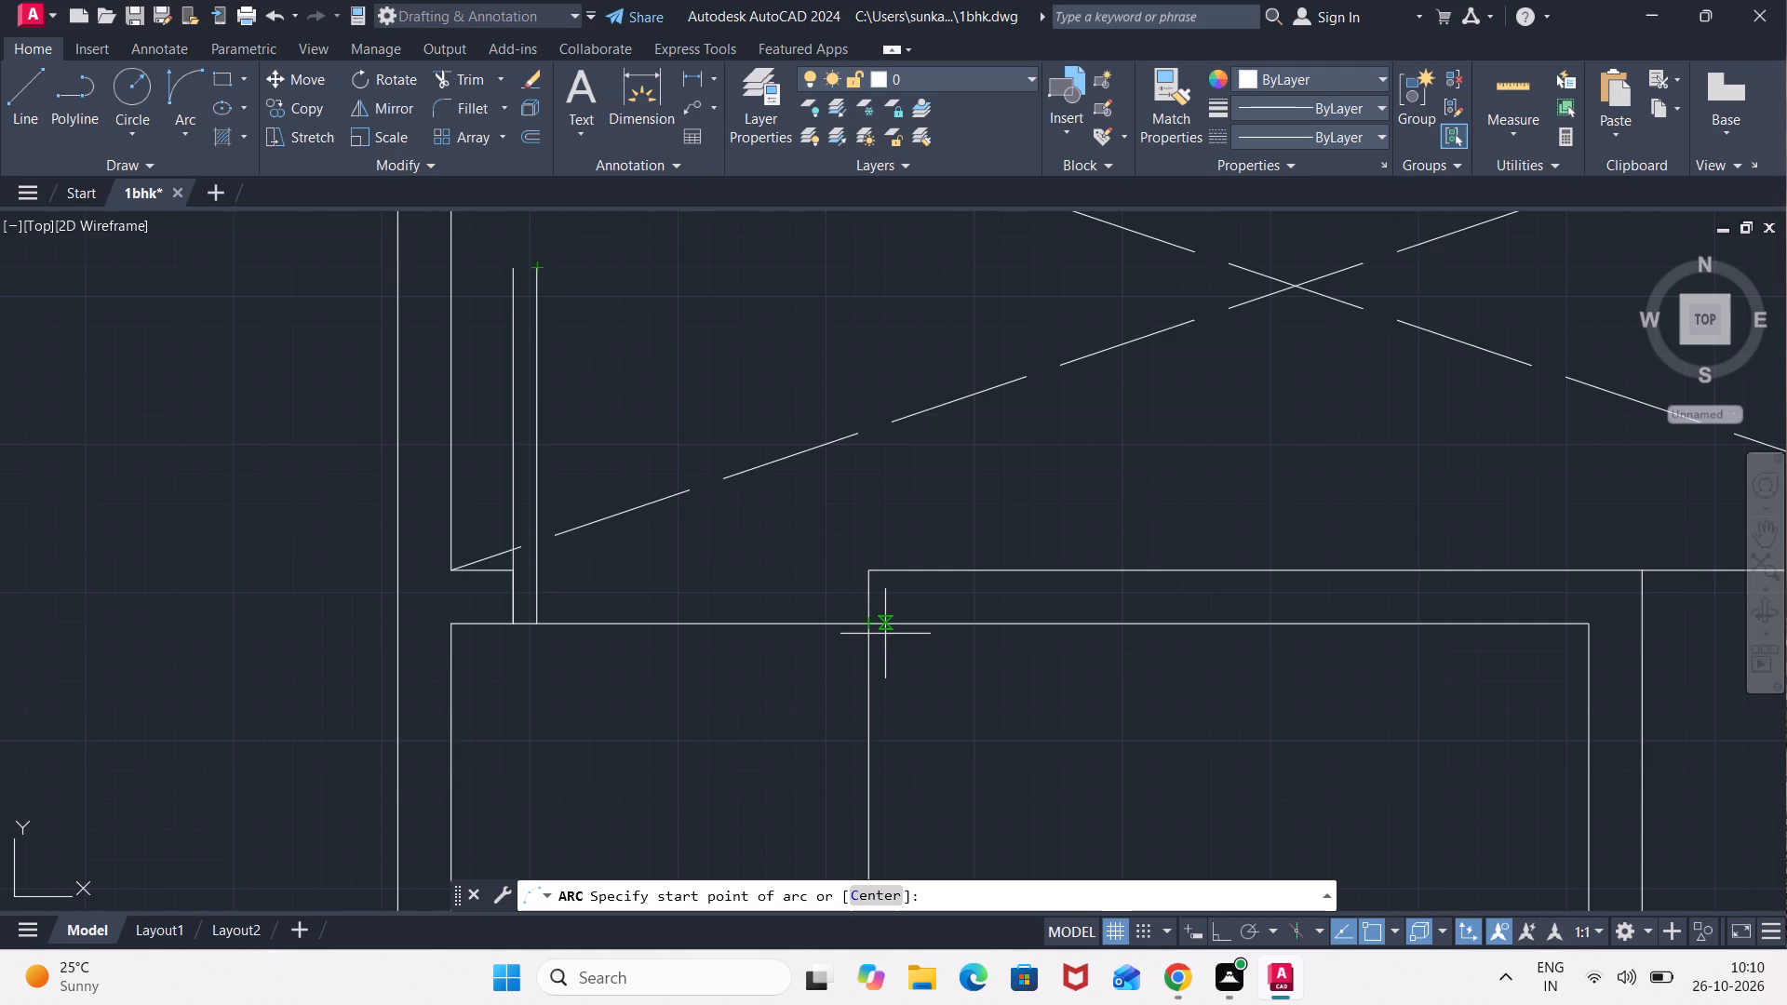
scroll(874, 630, up, 1)
click(861, 618)
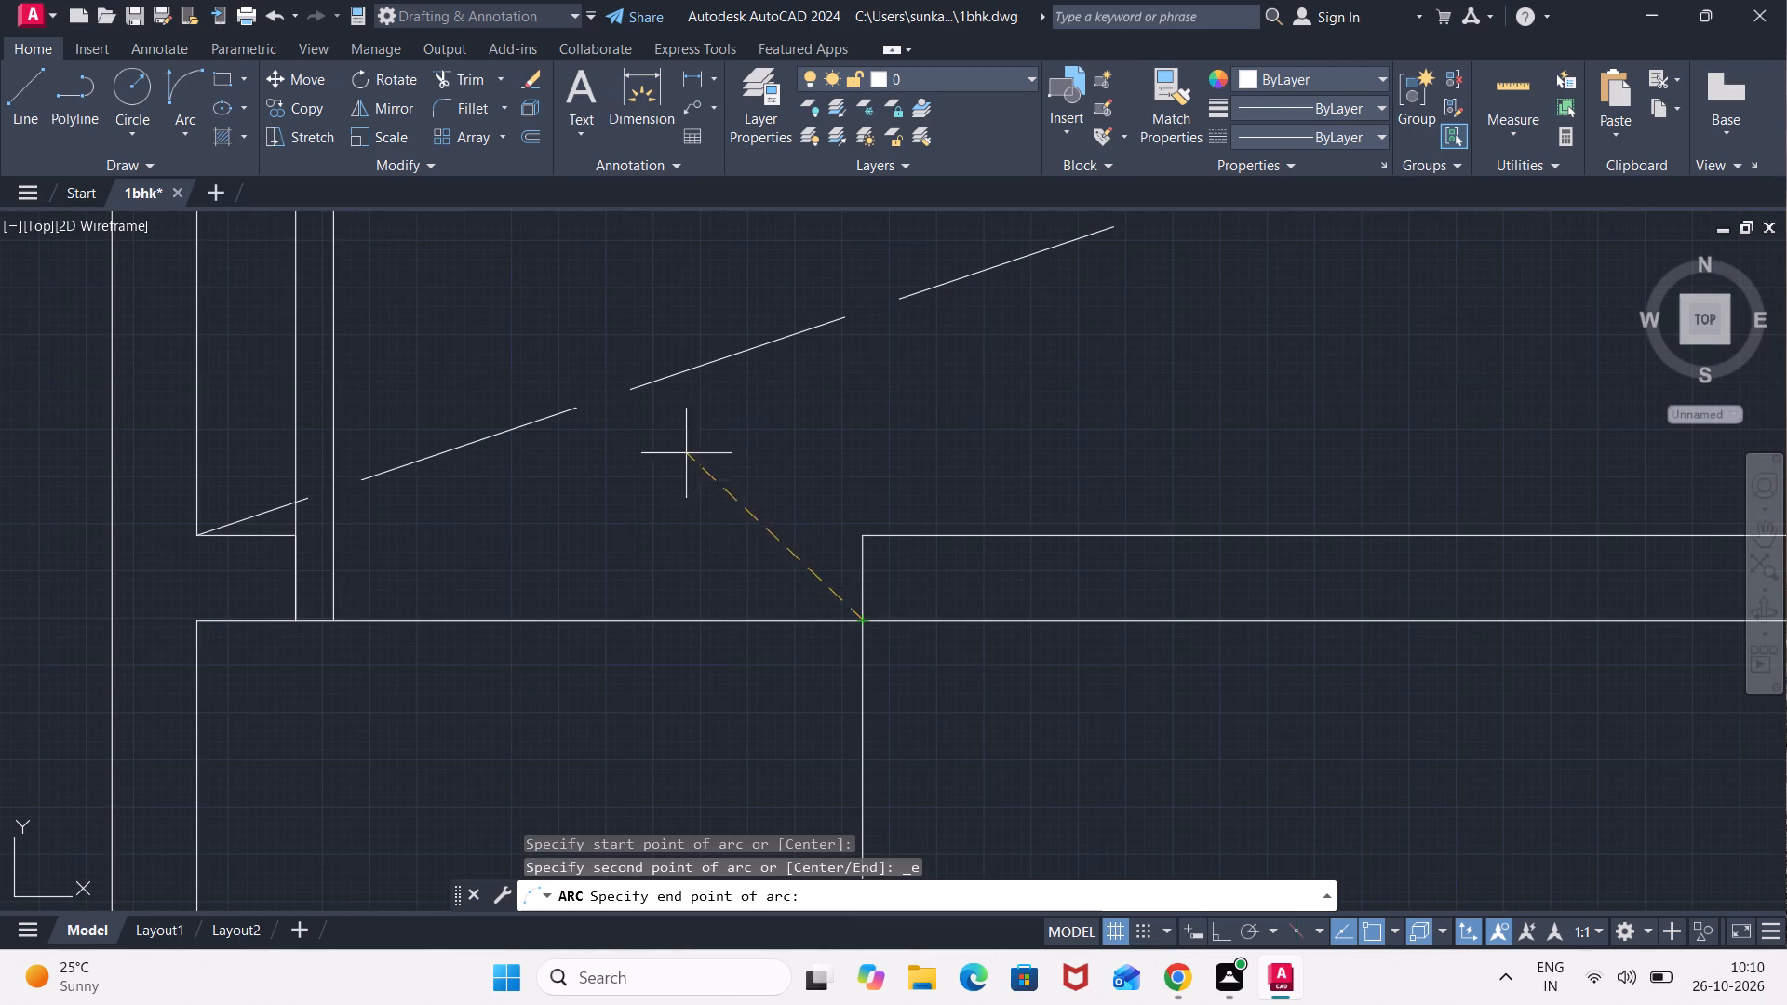
middle_drag(525, 326, 610, 583)
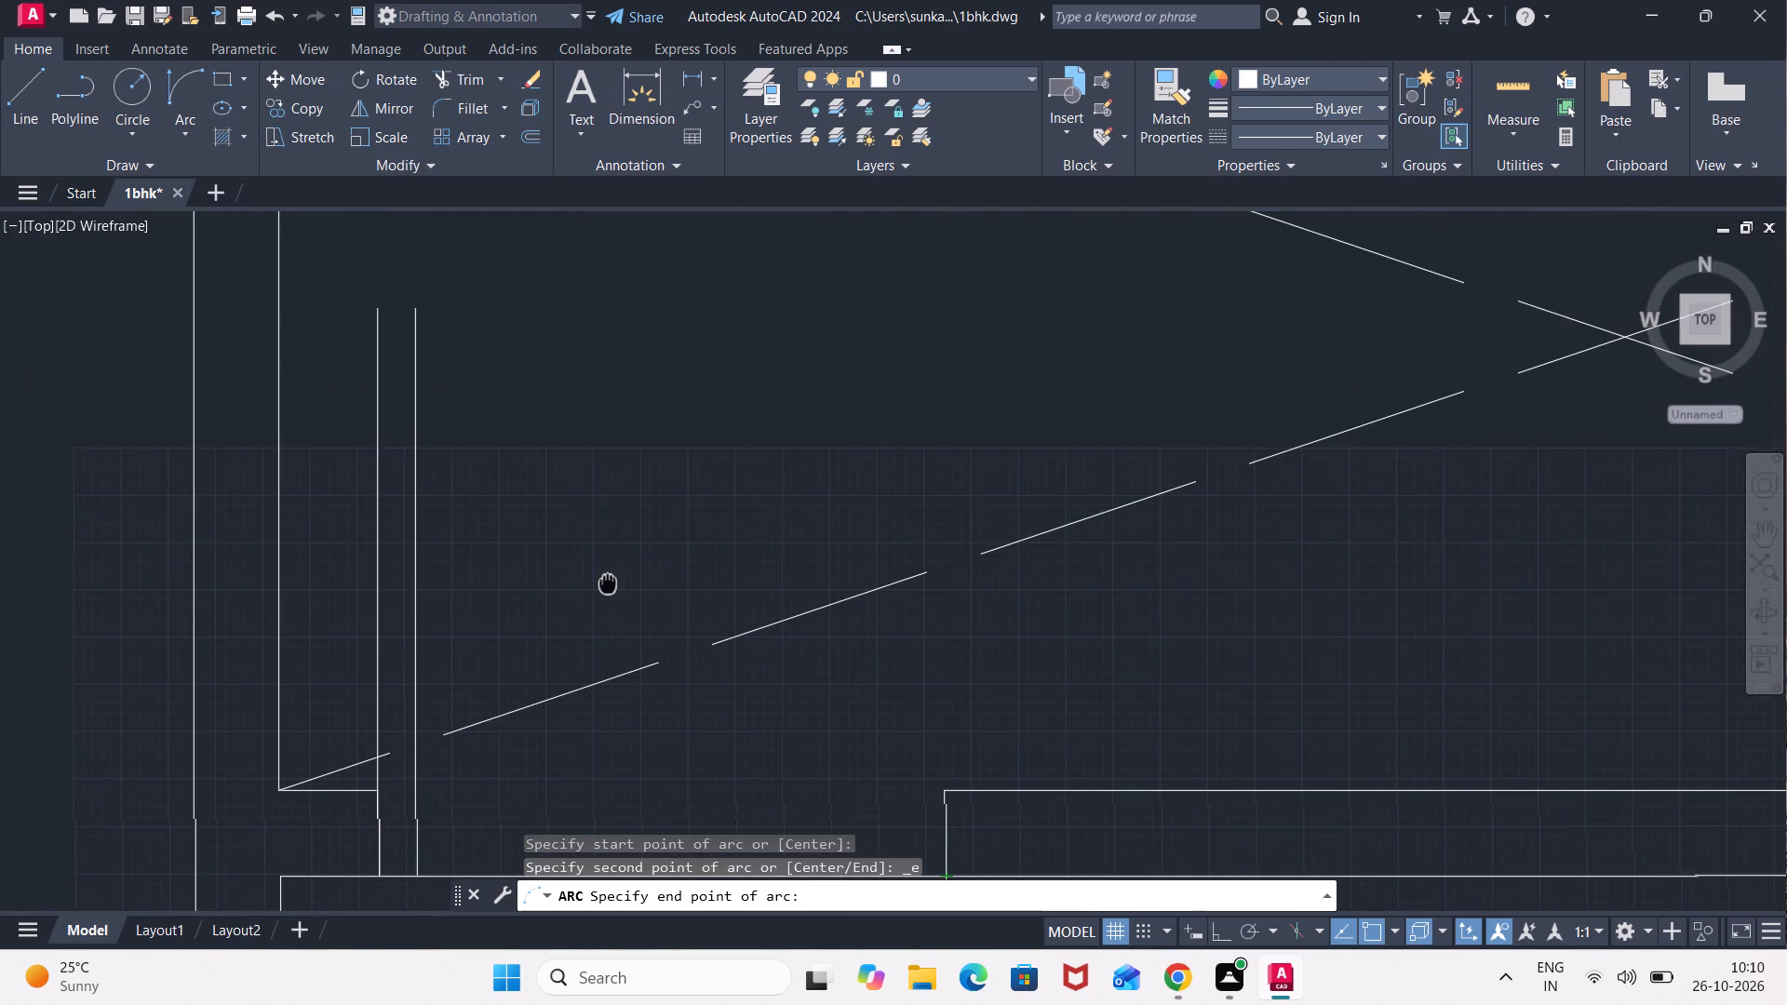
click(382, 309)
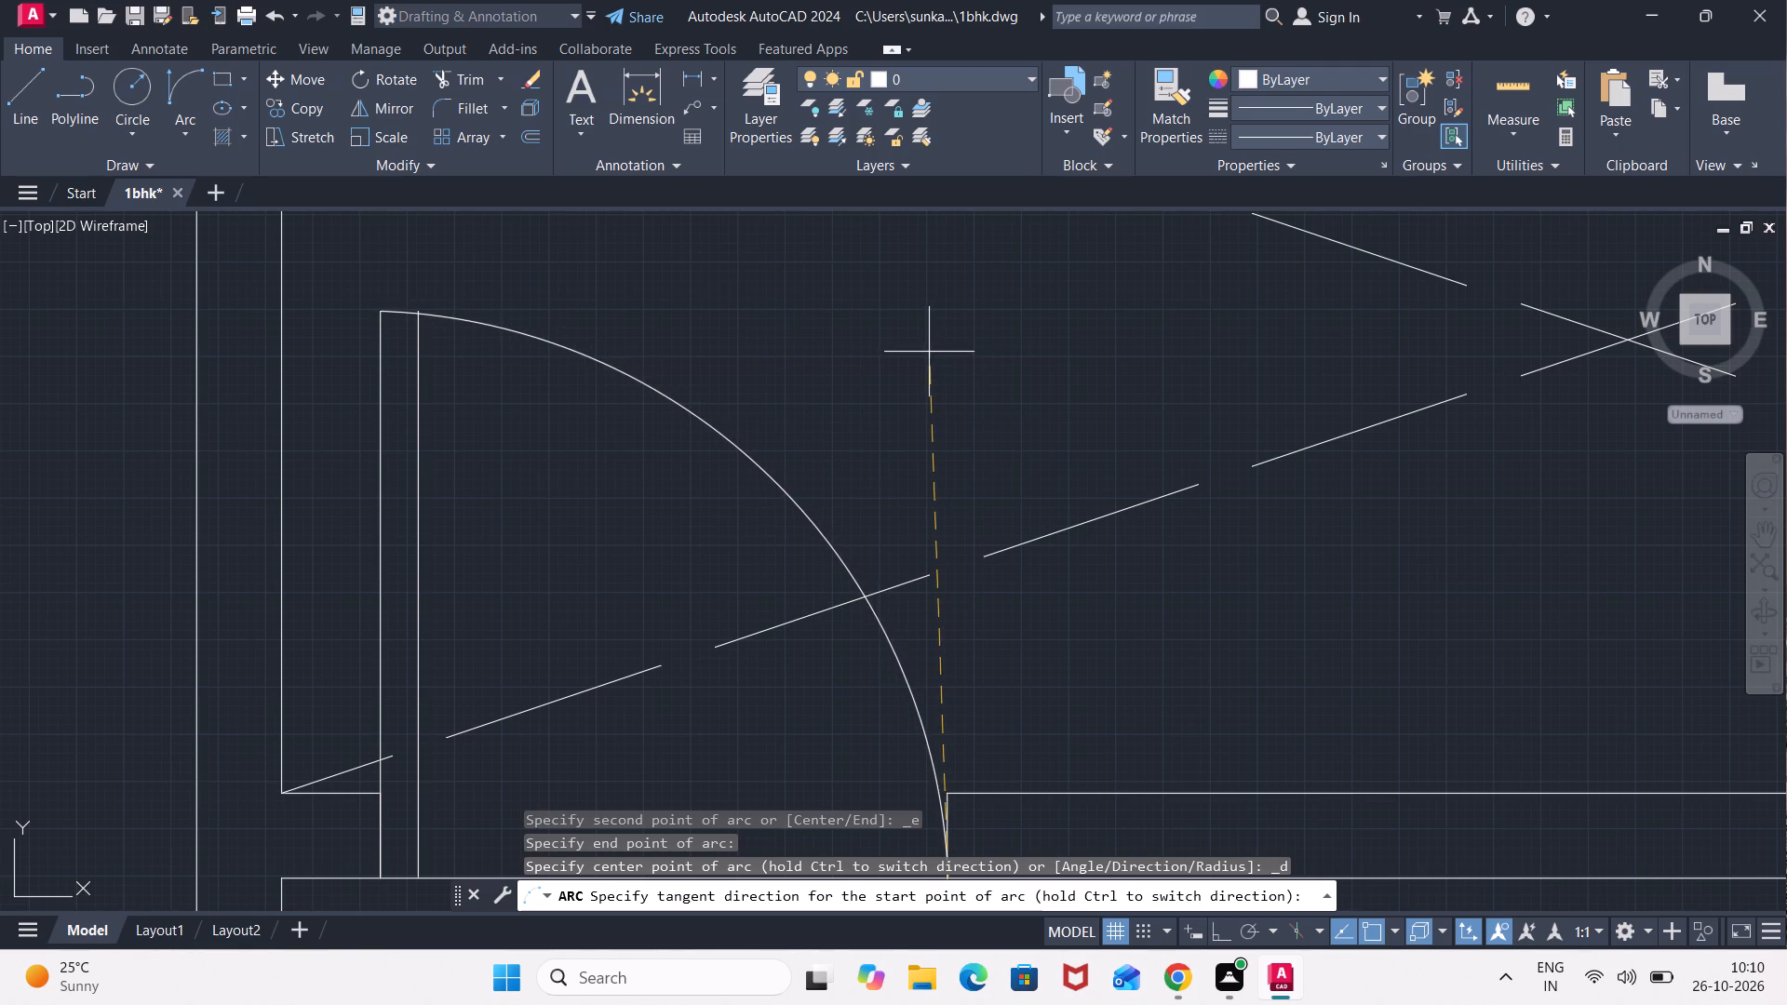
middle_drag(929, 353, 888, 234)
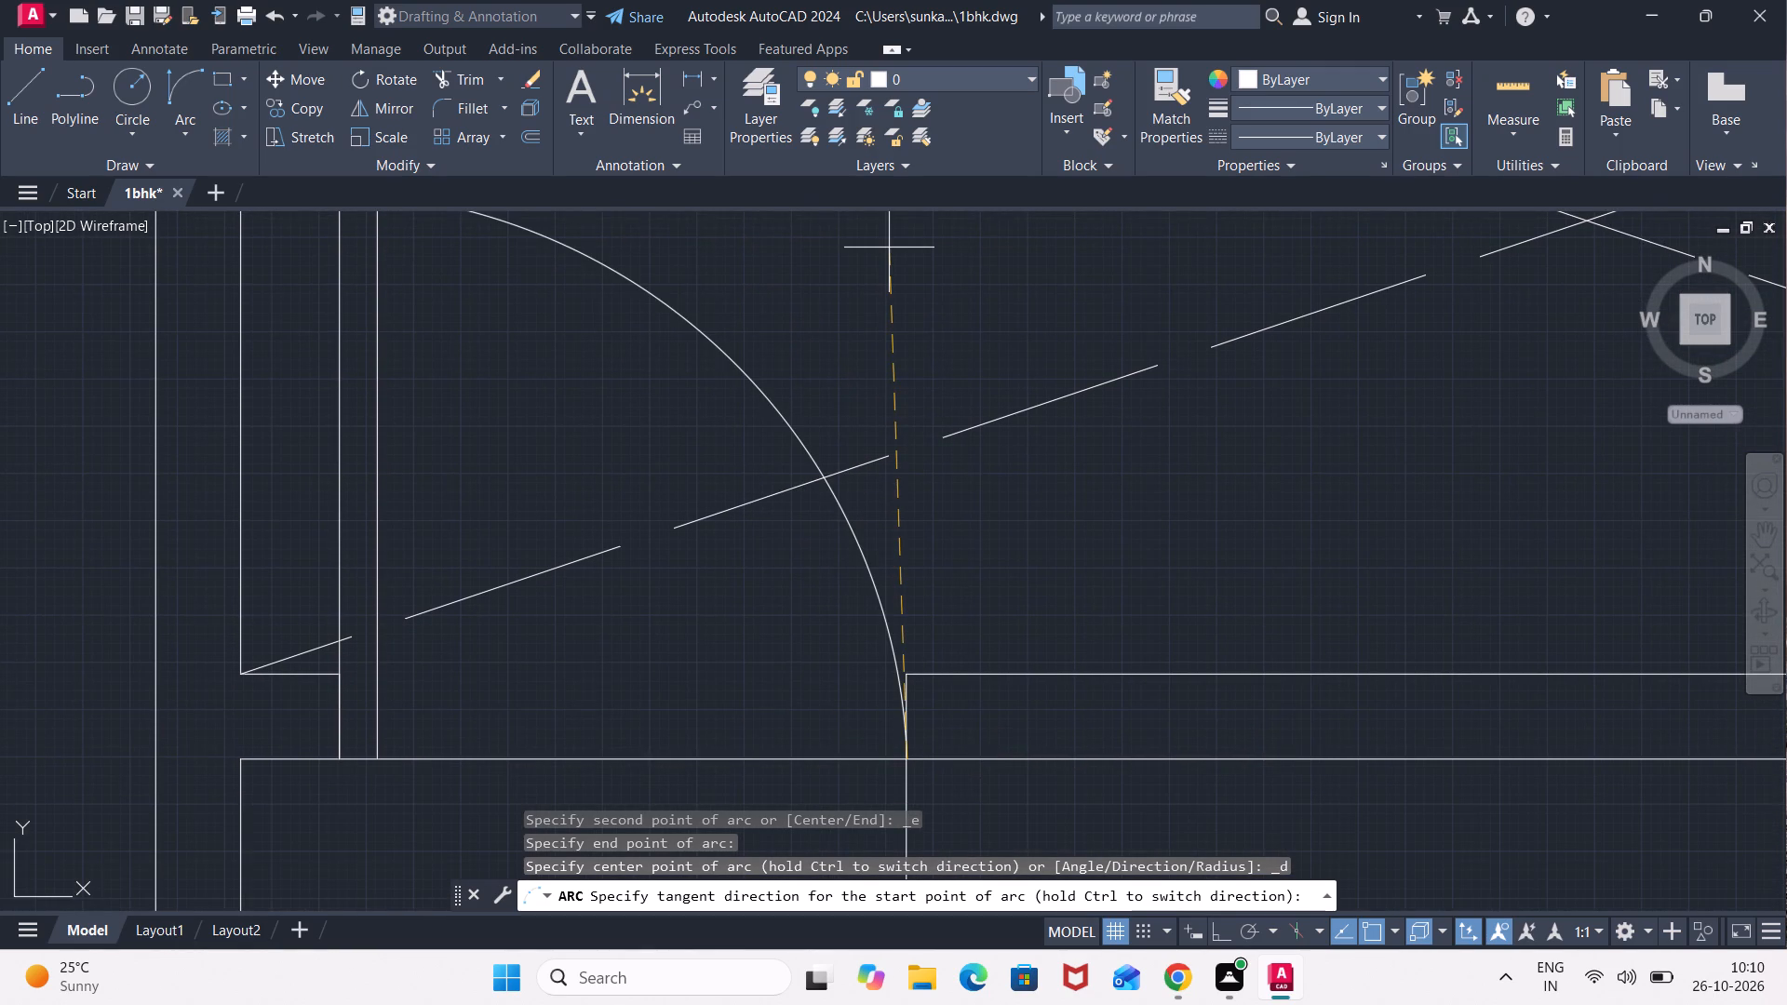
middle_drag(889, 248, 897, 287)
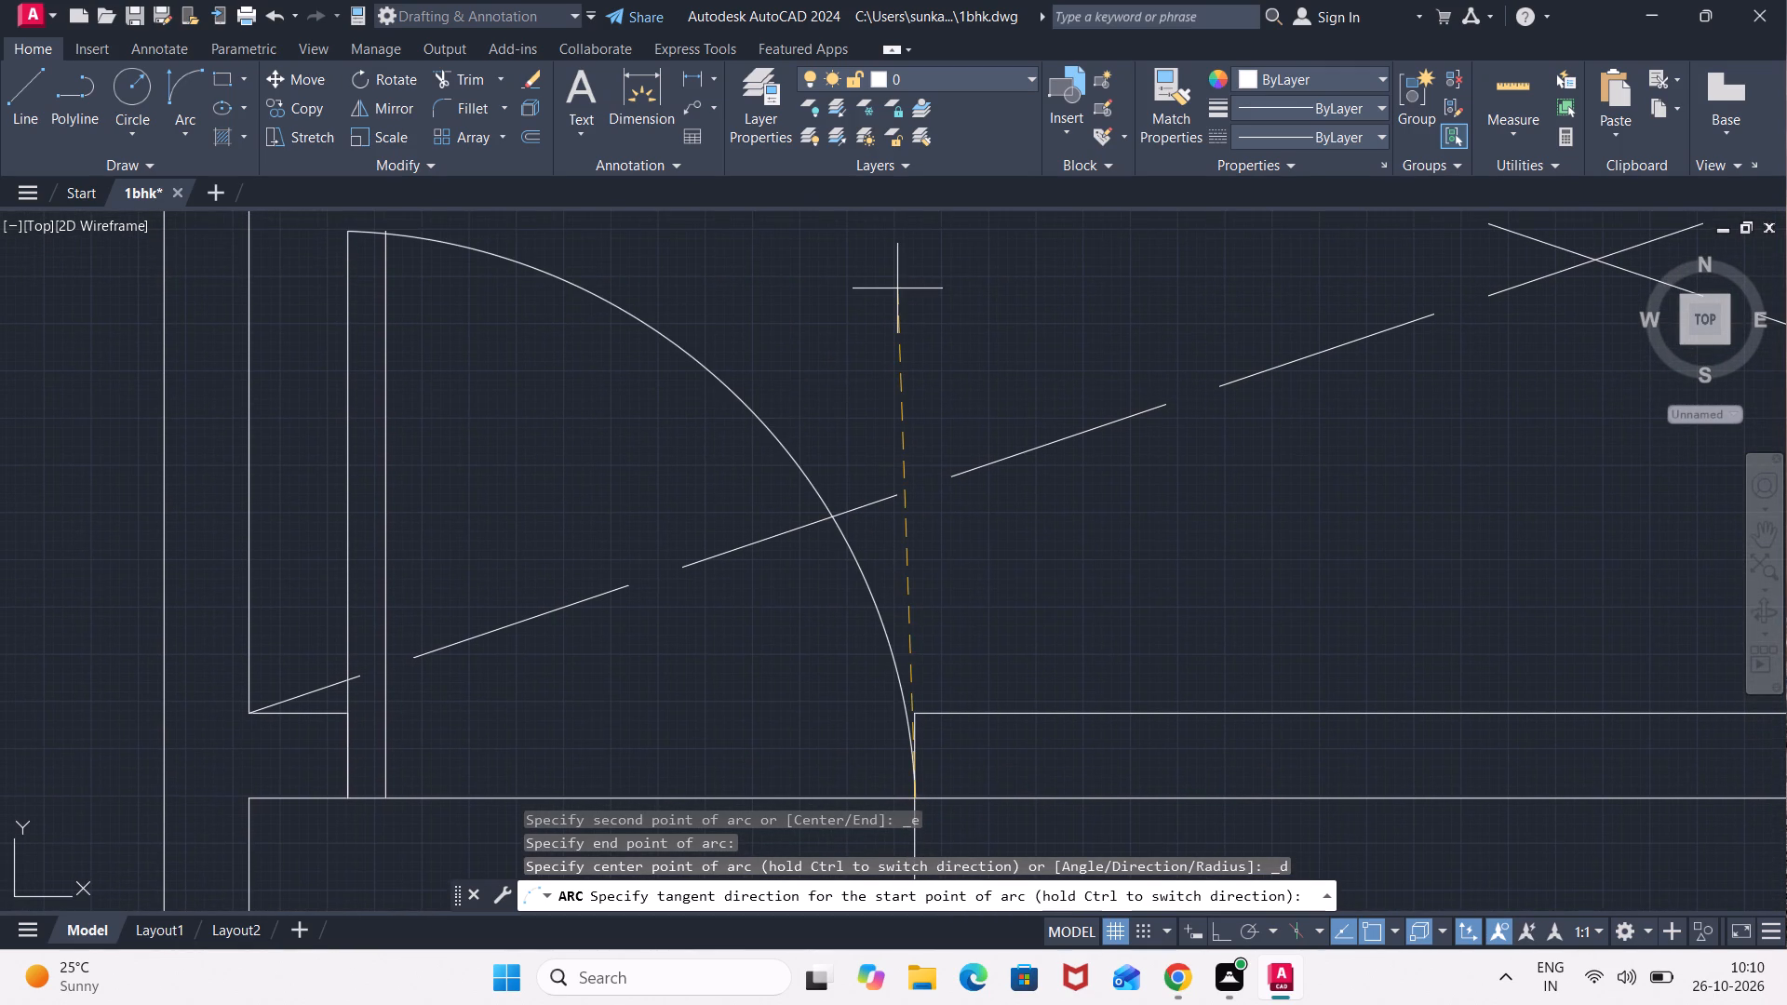
click(897, 288)
Trim the short end of the offset door-leaf line that projects above the swing arc.
scroll(840, 367, down, 1)
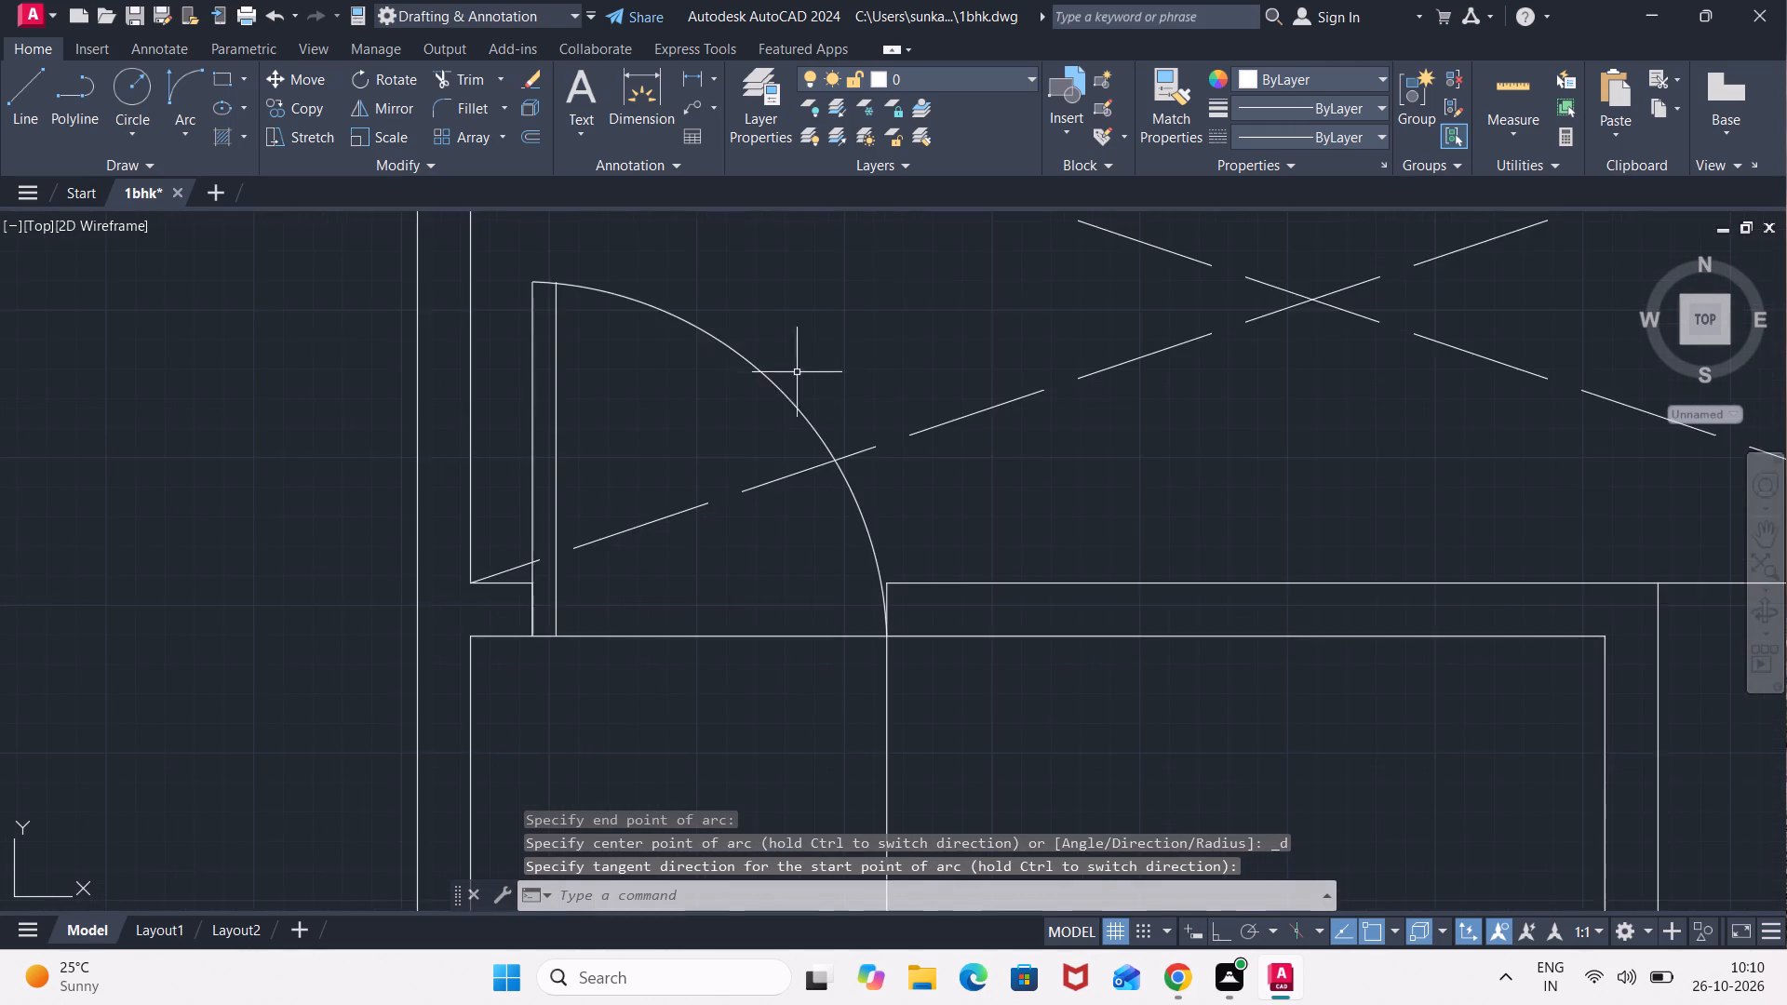
scroll(729, 385, down, 1)
scroll(867, 492, down, 2)
scroll(800, 426, up, 3)
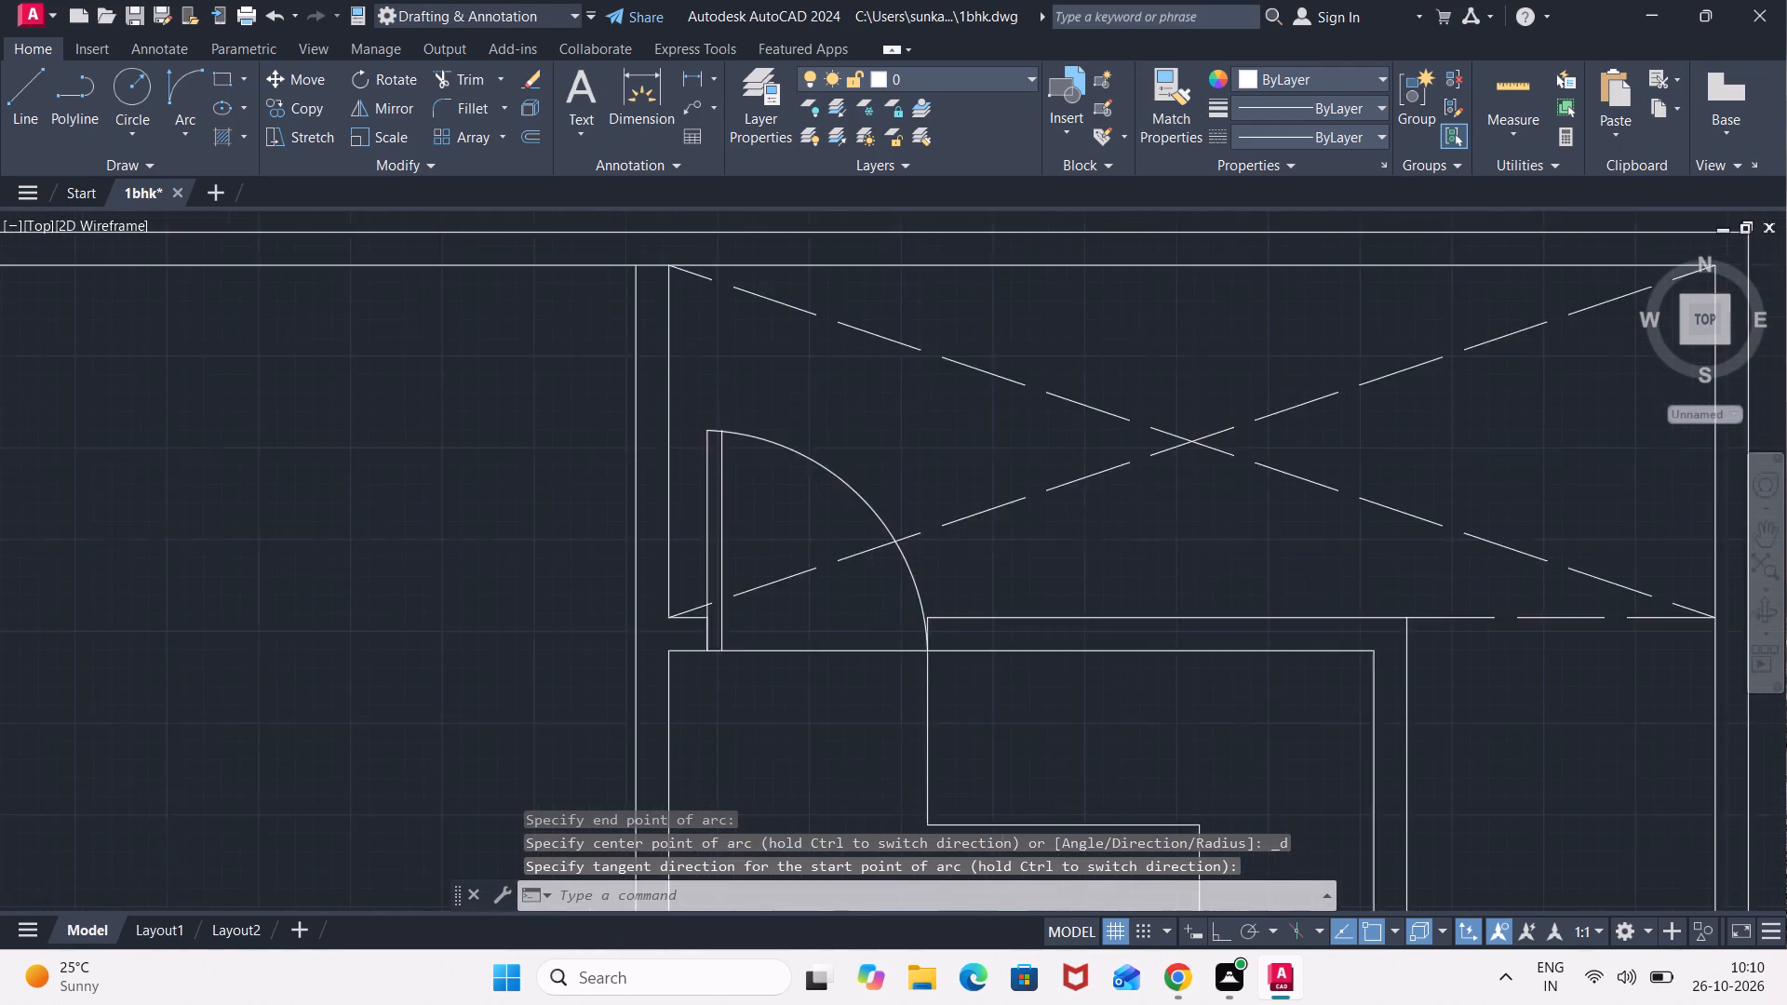
scroll(725, 407, up, 3)
middle_drag(584, 517, 773, 418)
scroll(773, 418, up, 1)
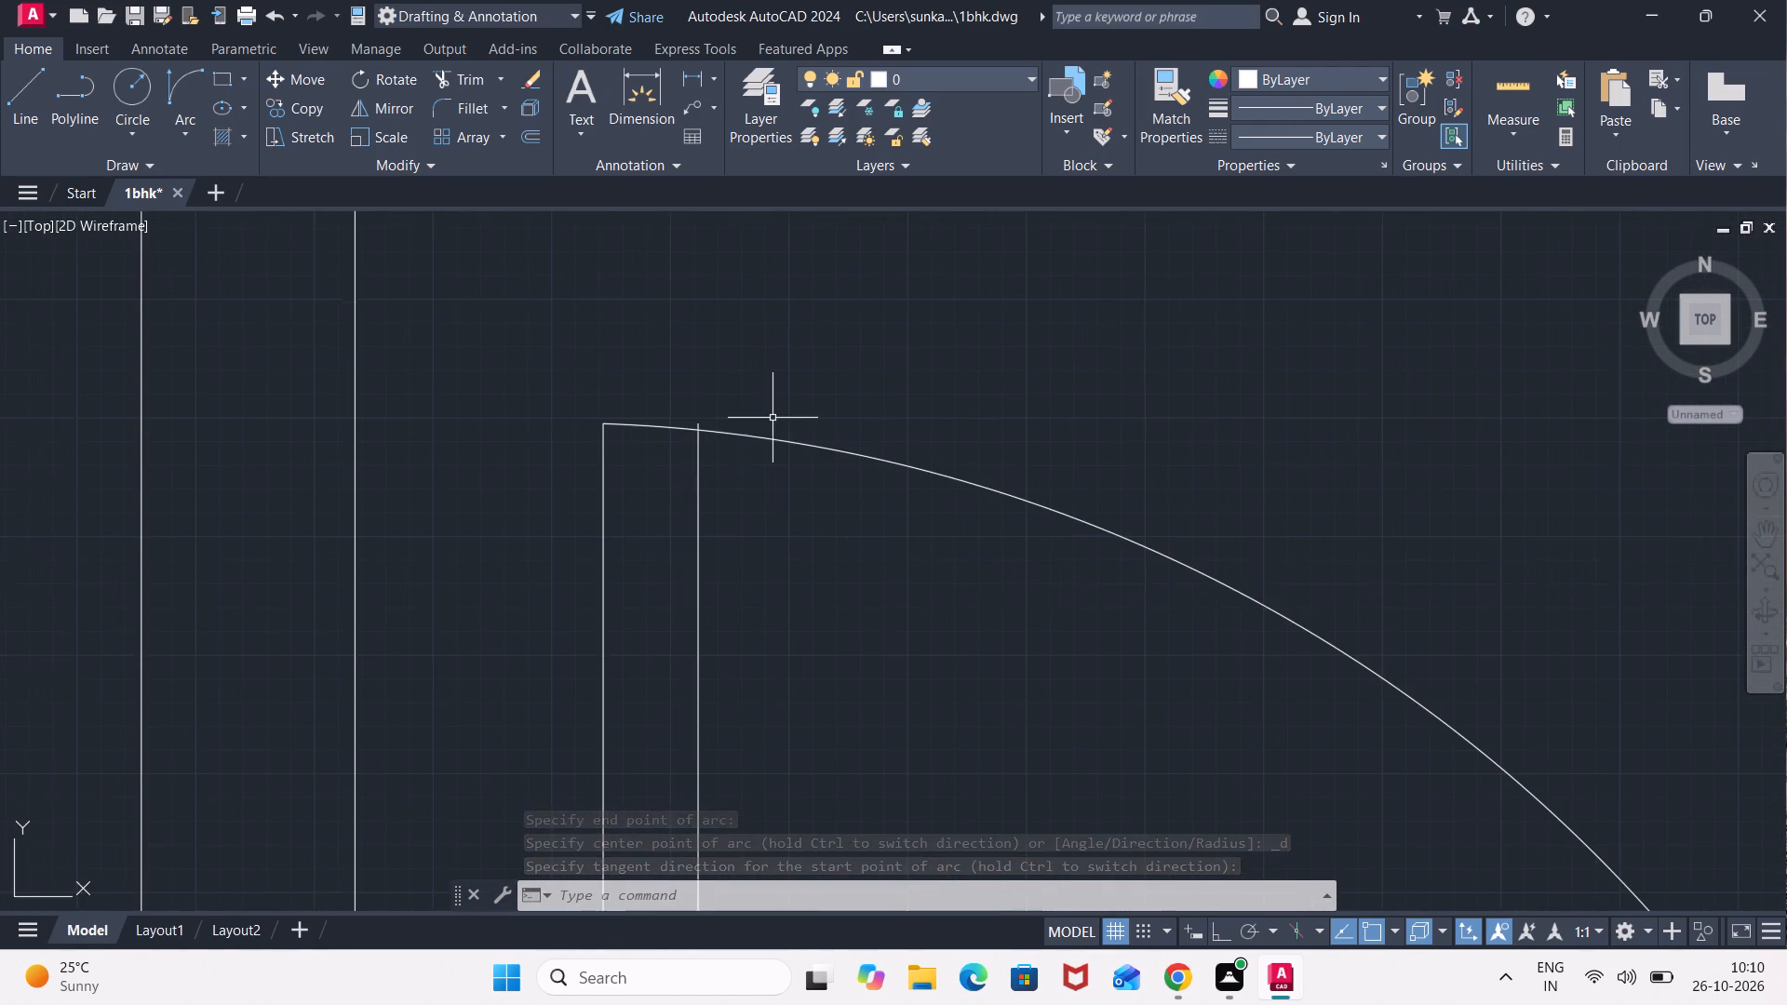
scroll(773, 418, up, 1)
text(tr)
key(Return)
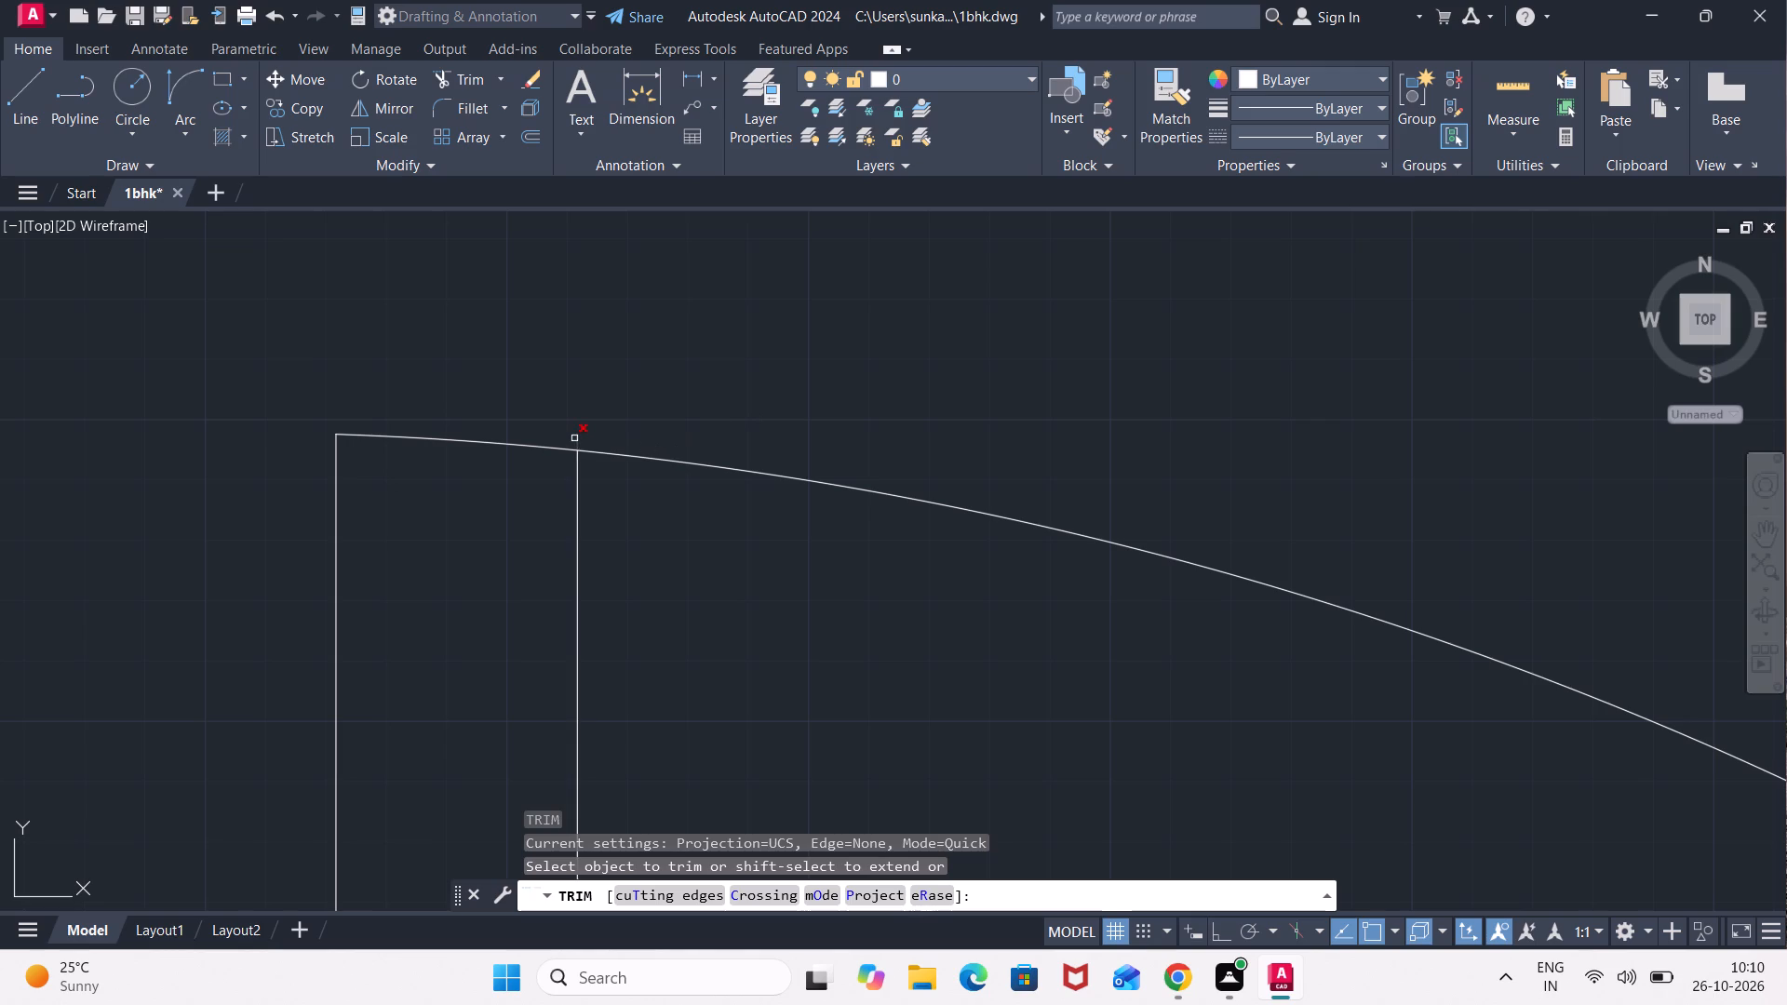
click(574, 438)
scroll(747, 328, down, 4)
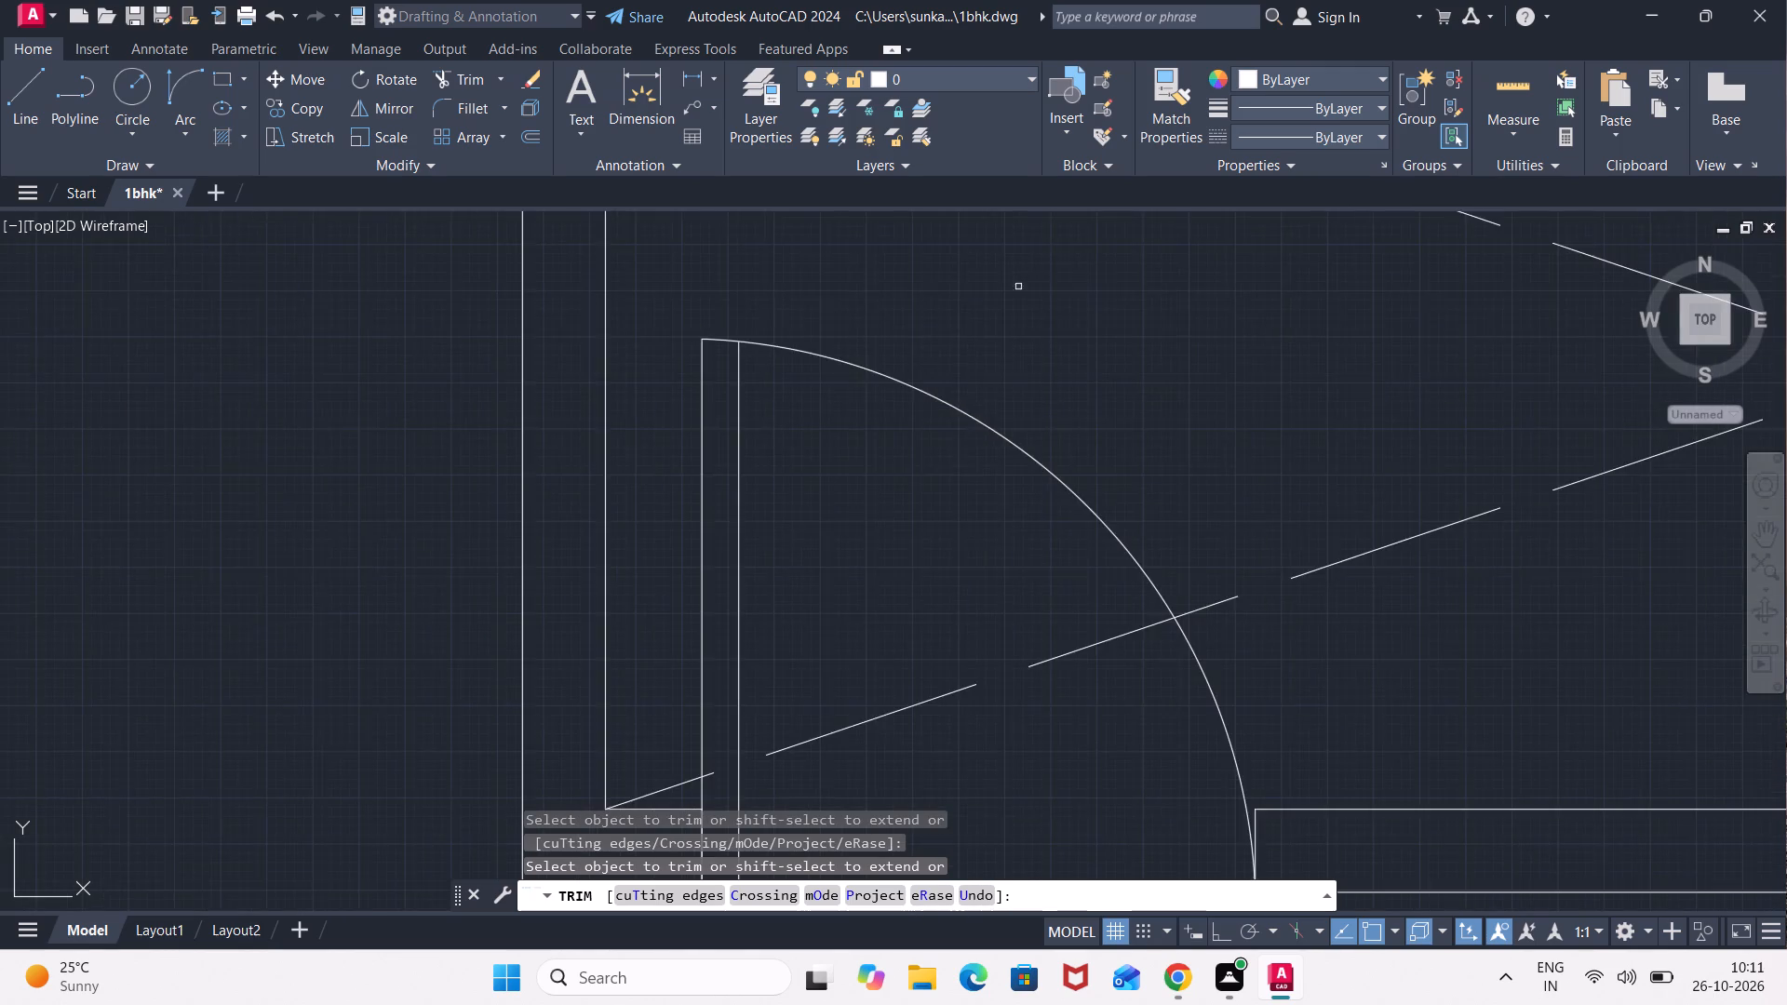
scroll(1087, 290, down, 3)
middle_drag(1318, 413, 773, 326)
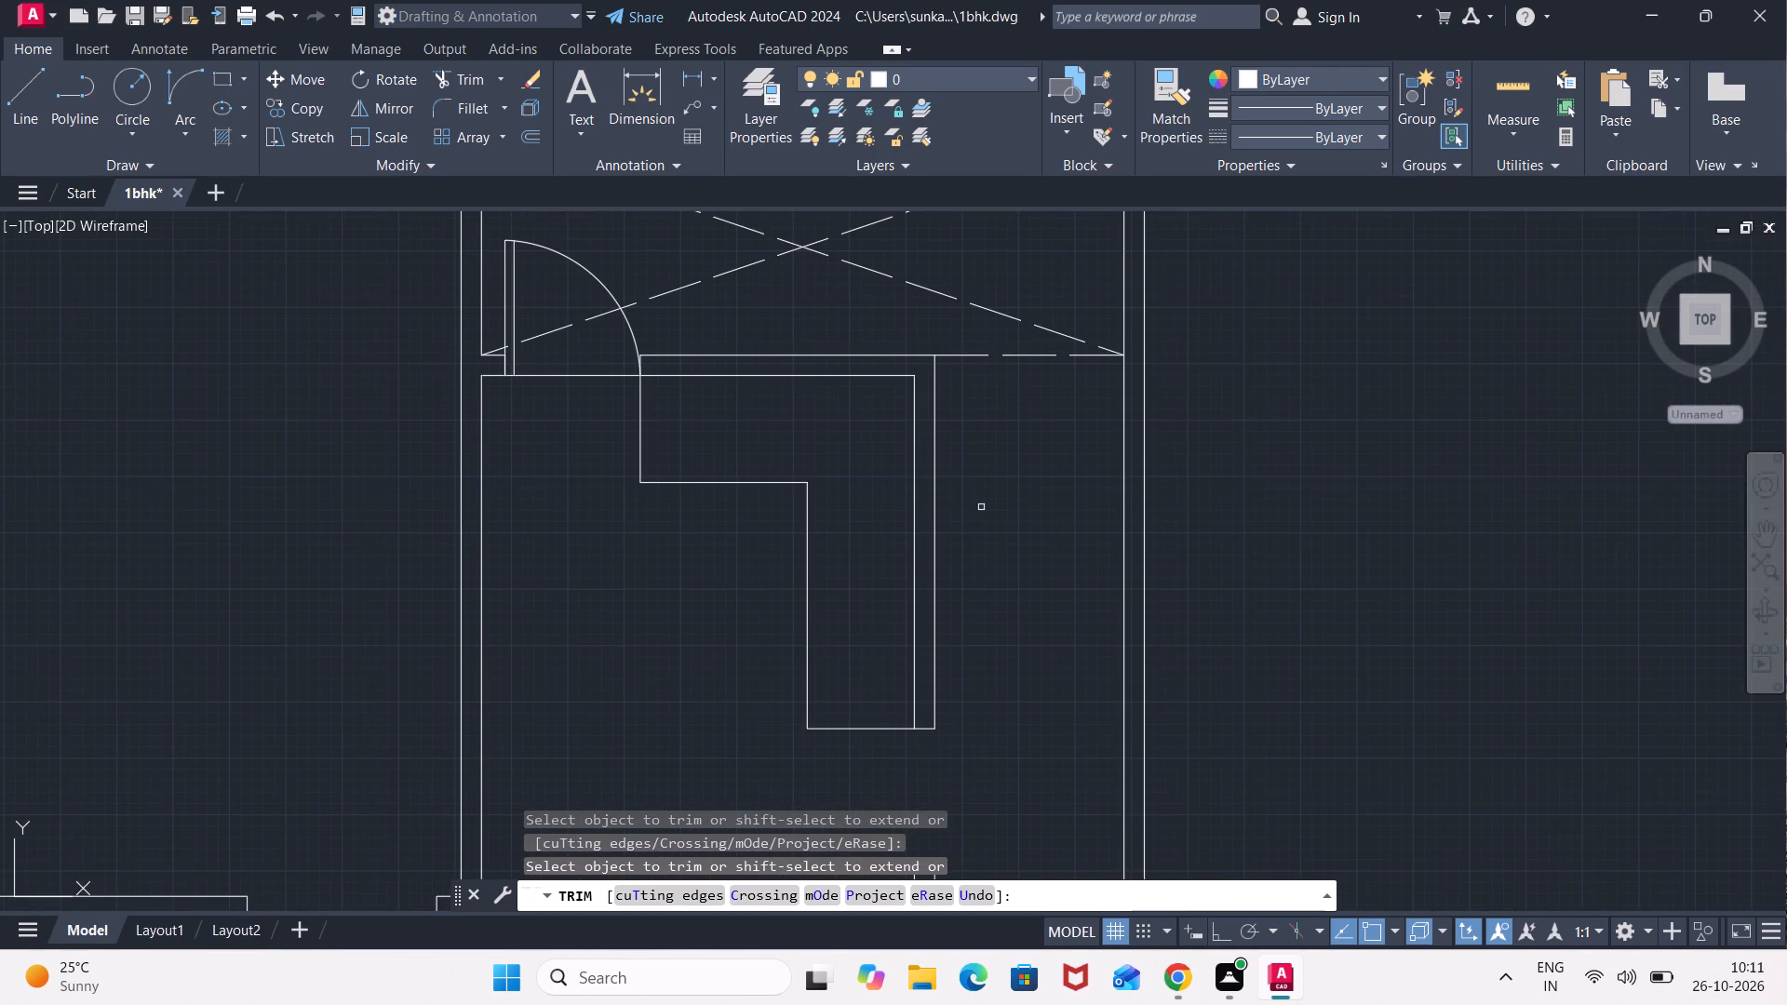
key(Escape)
Draw a vertical line across the lower door opening, from the small wall stub's upper-left corner to the wall's inner corner above.
key(l)
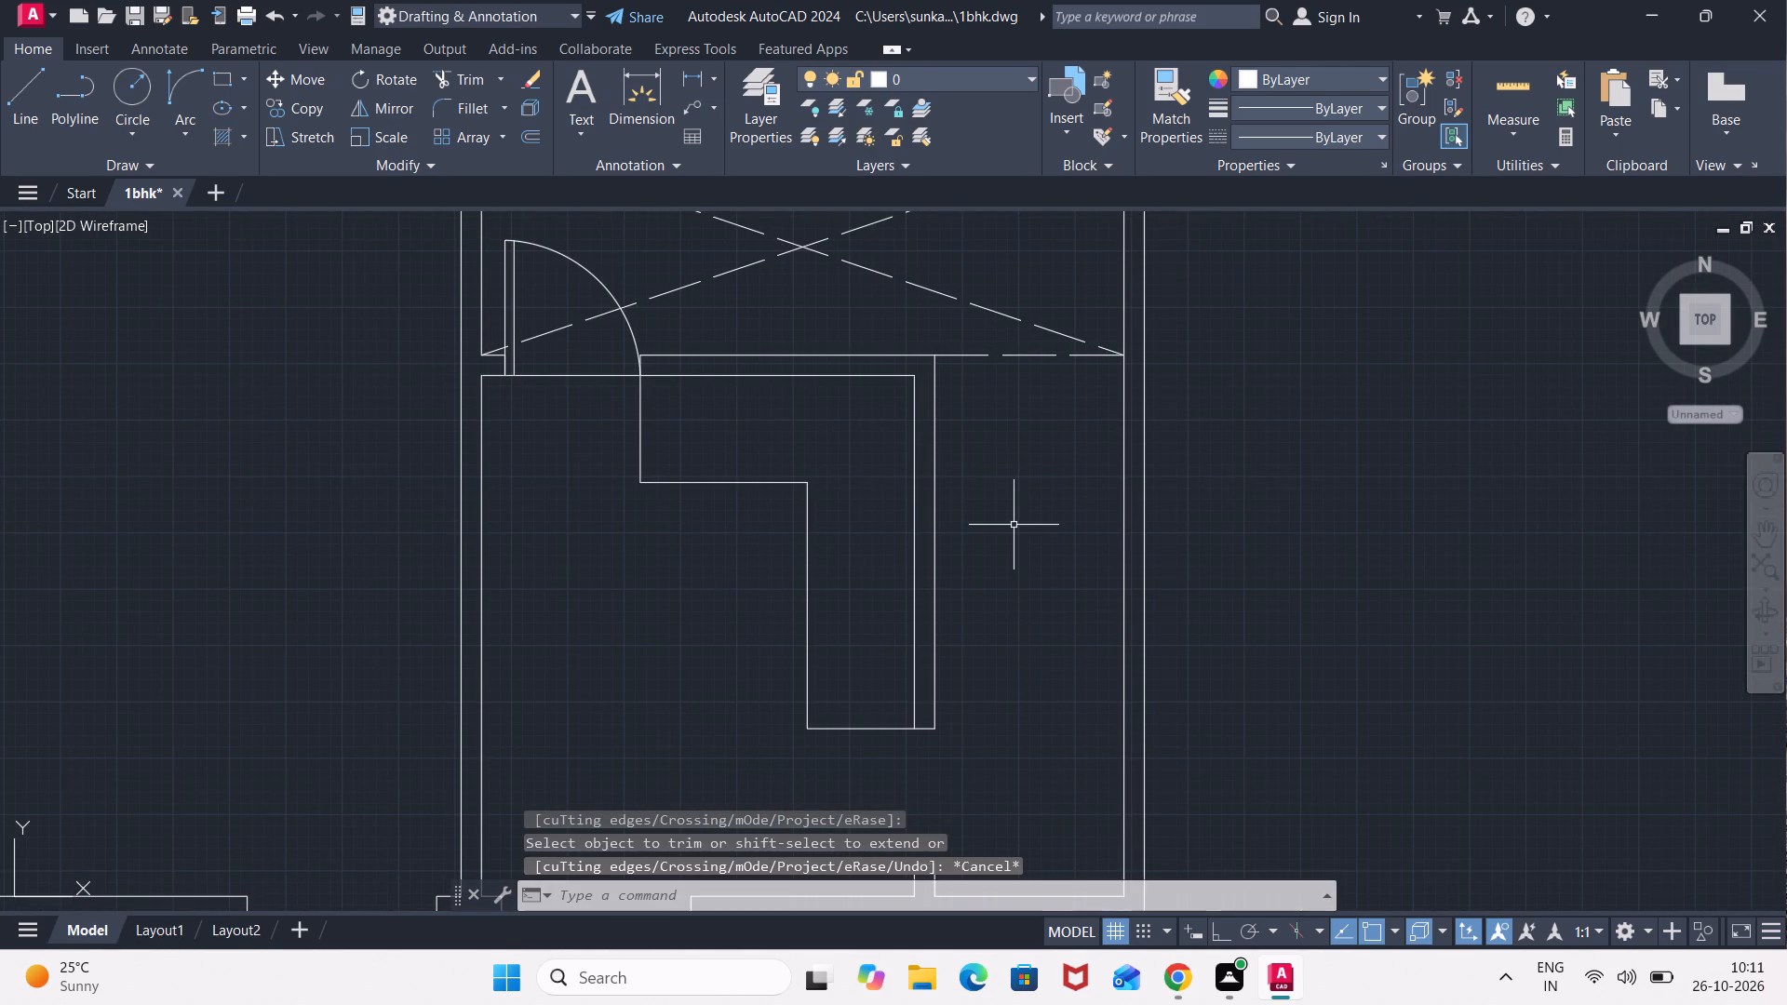
key(Return)
middle_drag(922, 787, 897, 729)
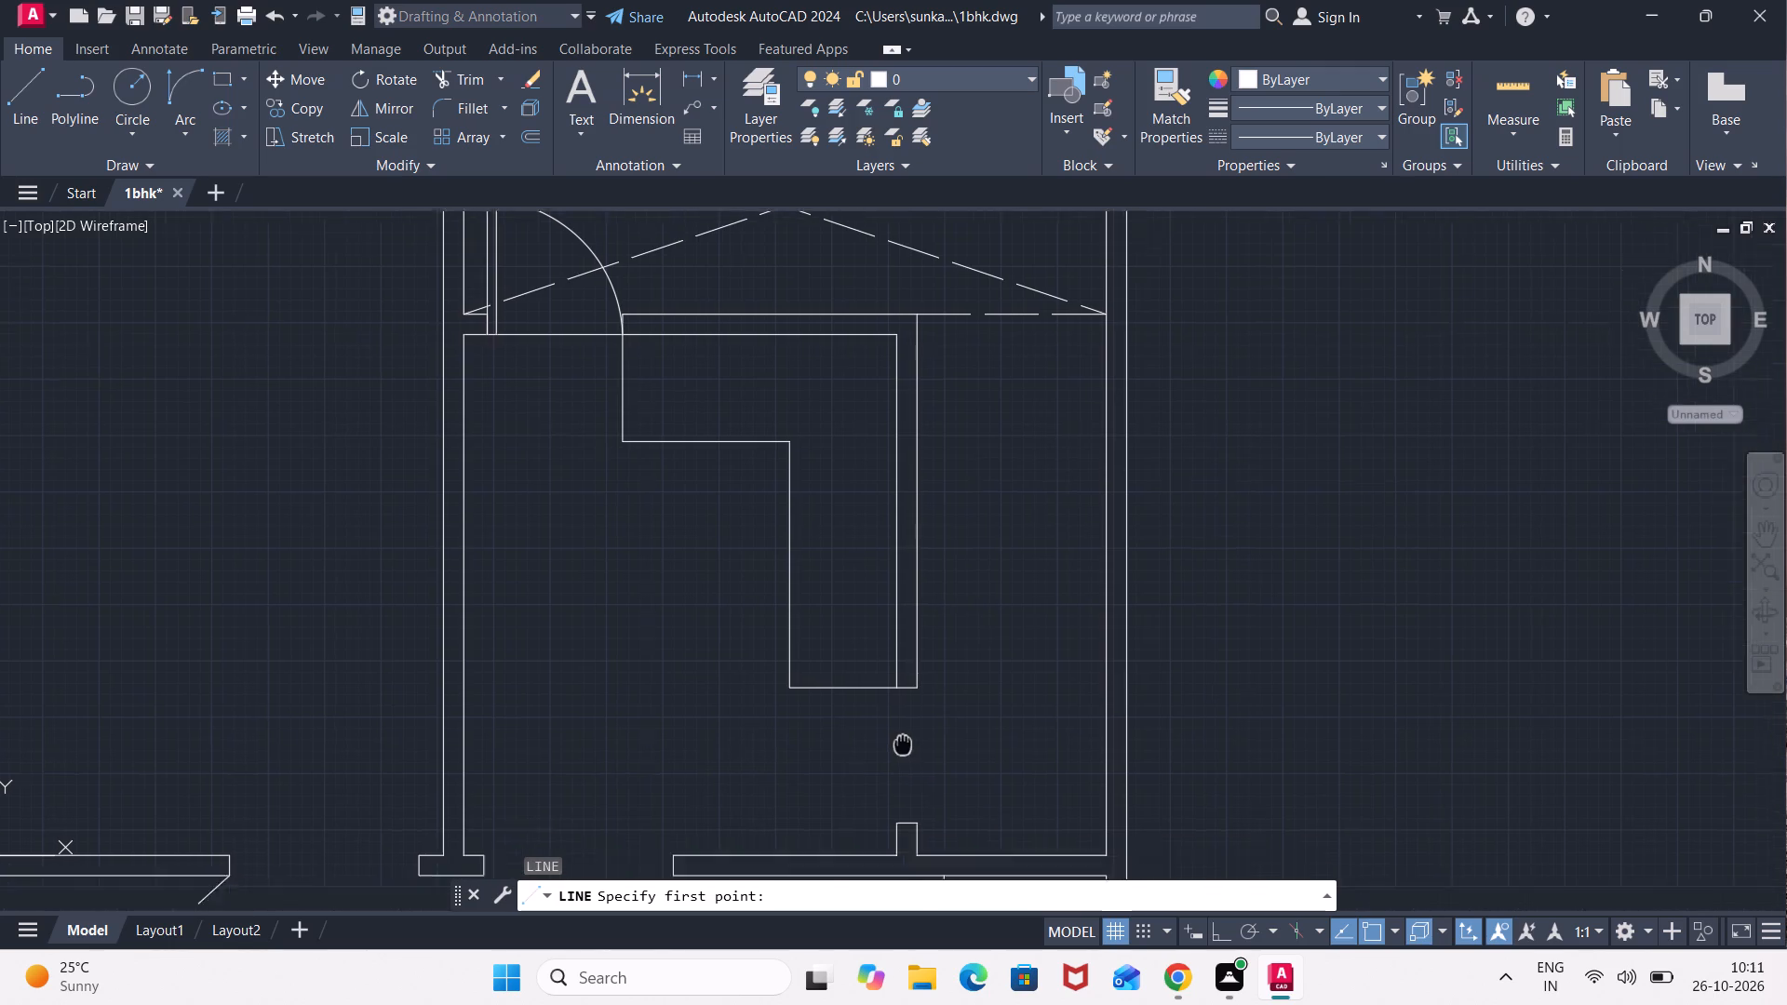
middle_drag(897, 729, 853, 616)
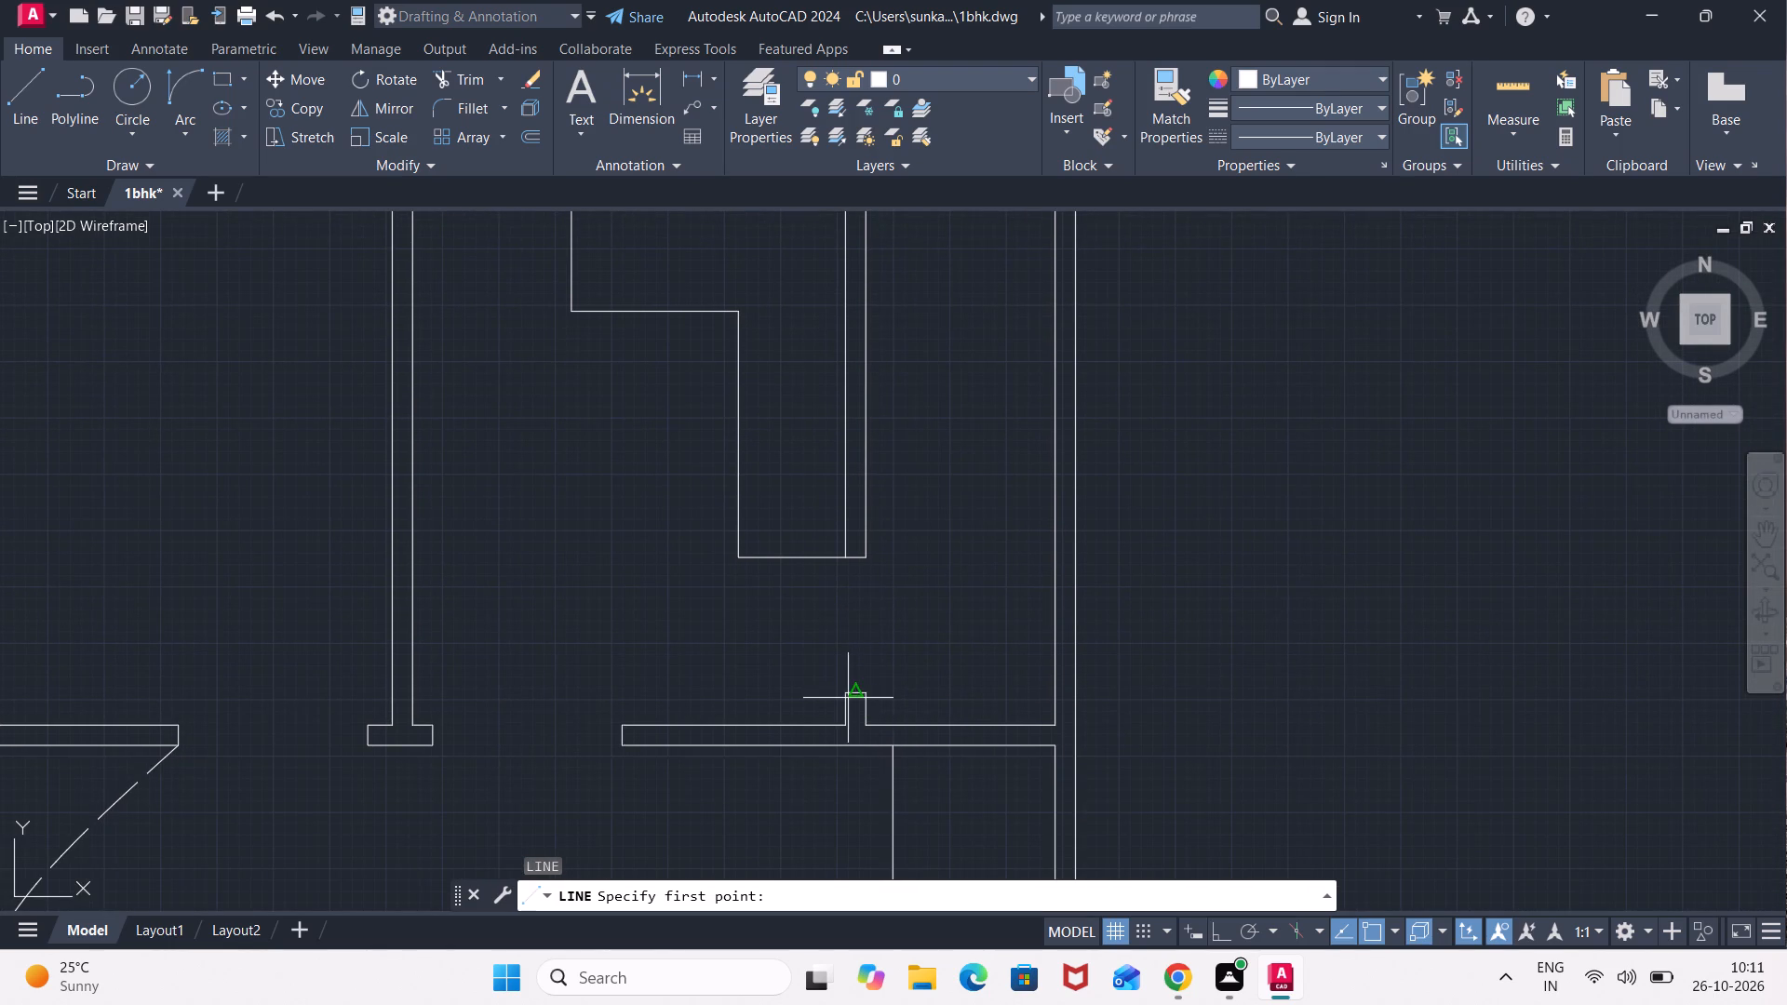
scroll(848, 698, up, 2)
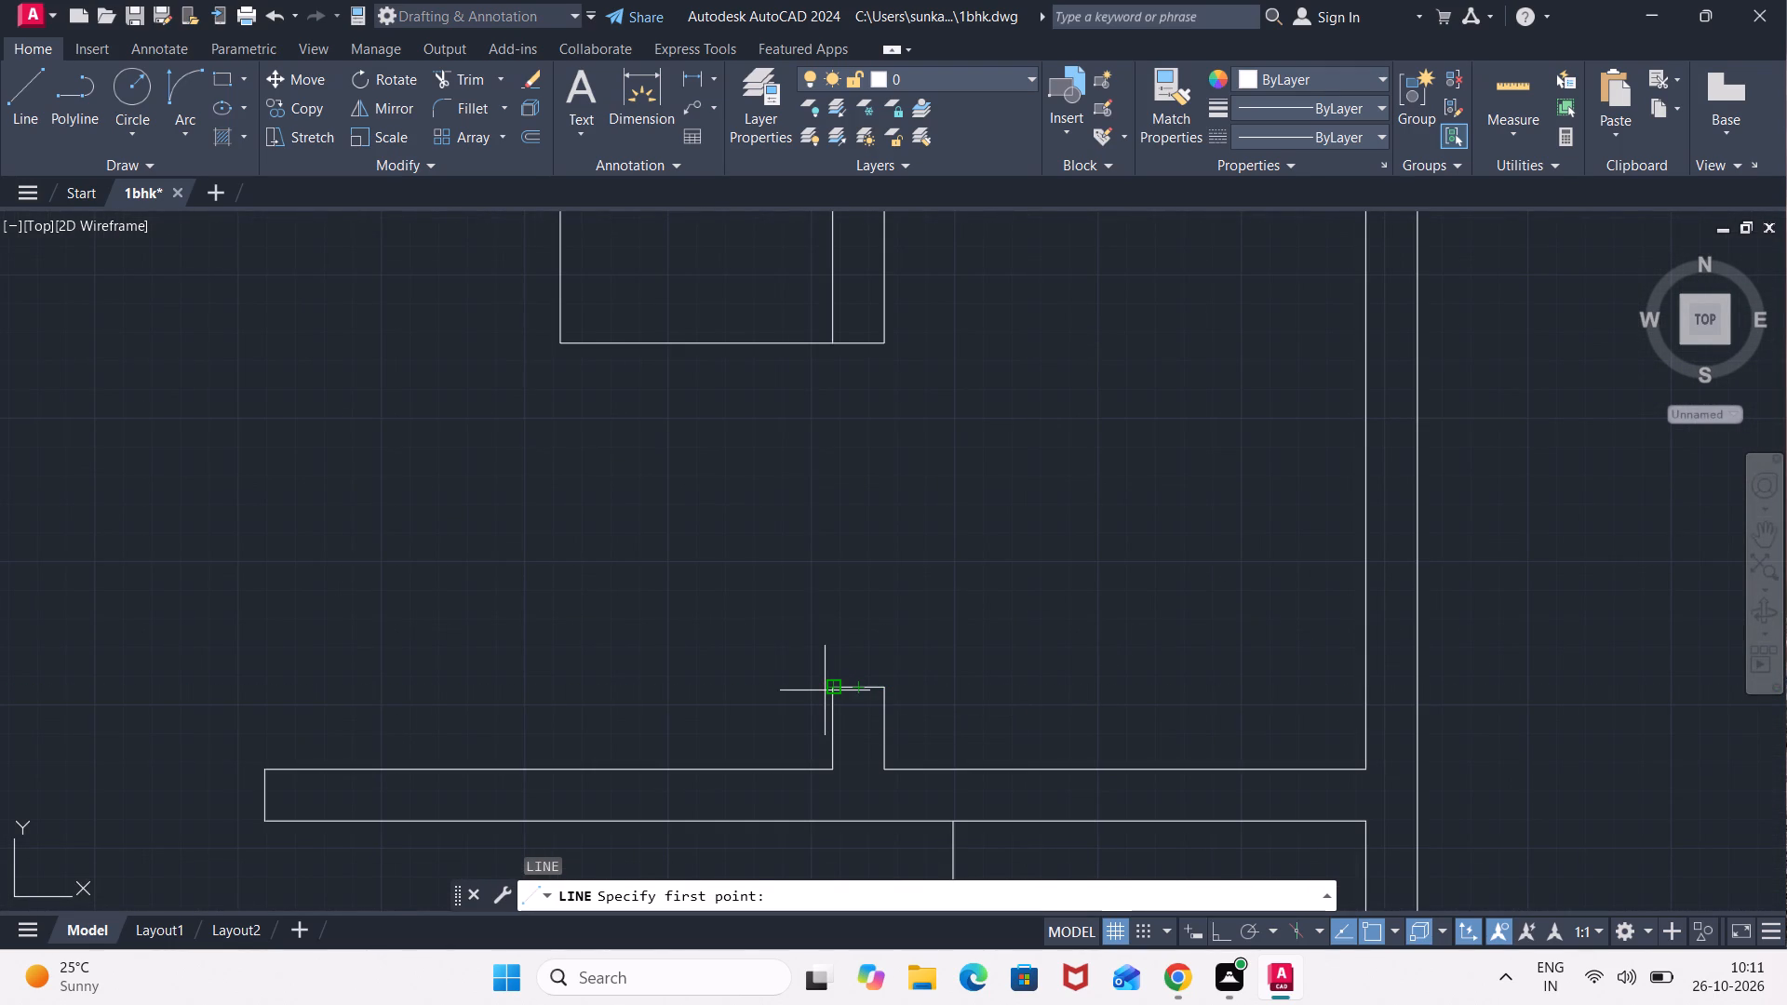
click(825, 690)
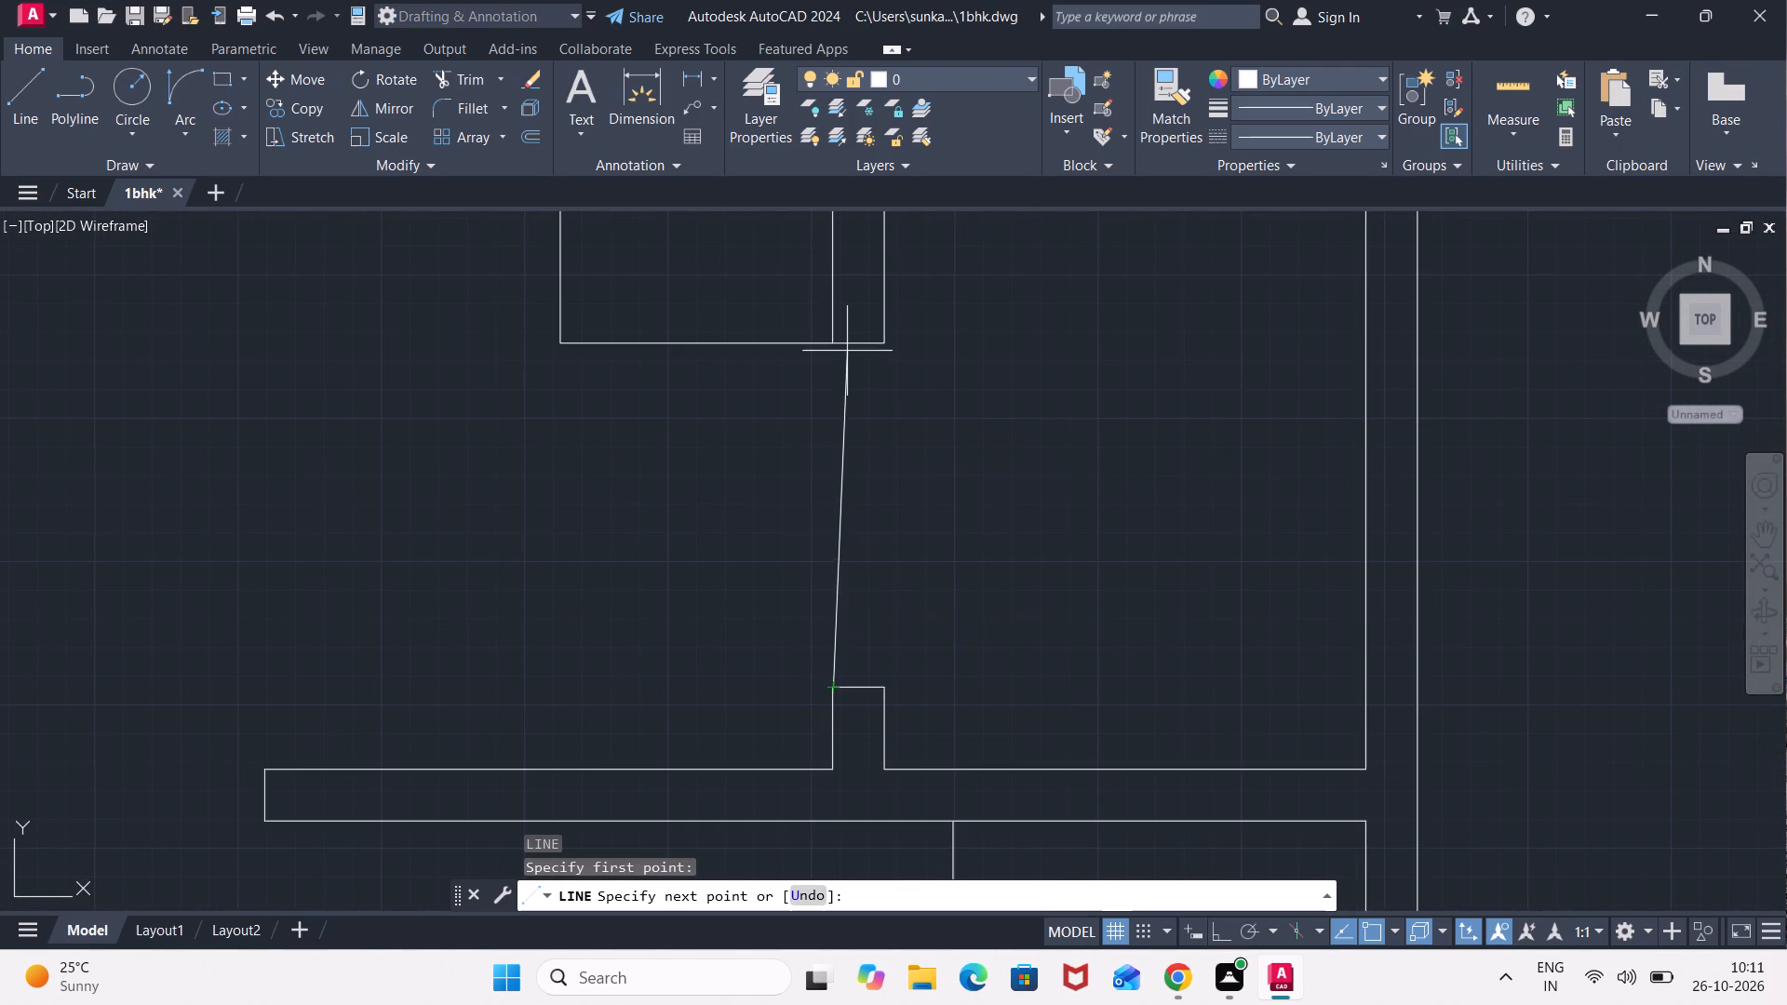
click(837, 345)
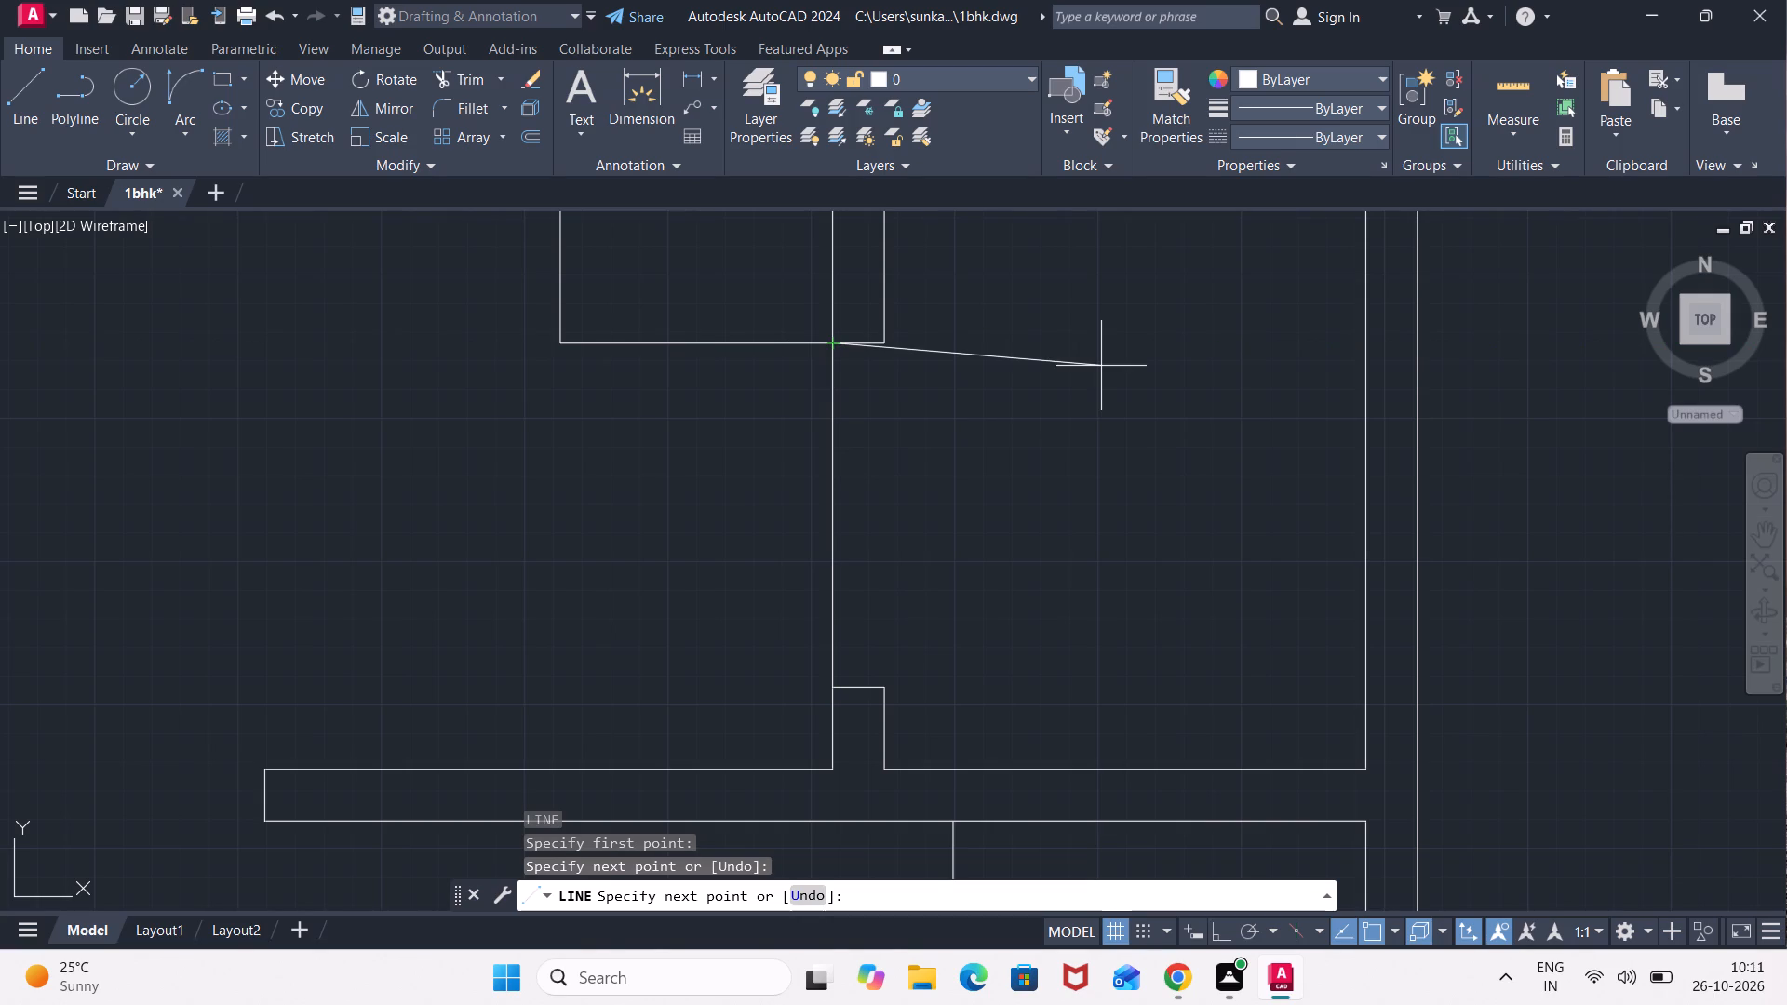
Continue from the top of the vertical opening line with a horizontal 2'6" door-leaf line running right, with Ortho on.
text(2')
key(5)
key(Delete)
key(BackSpace)
key(BackSpace)
key(BackSpace)
key(BackSpace)
key(BackSpace)
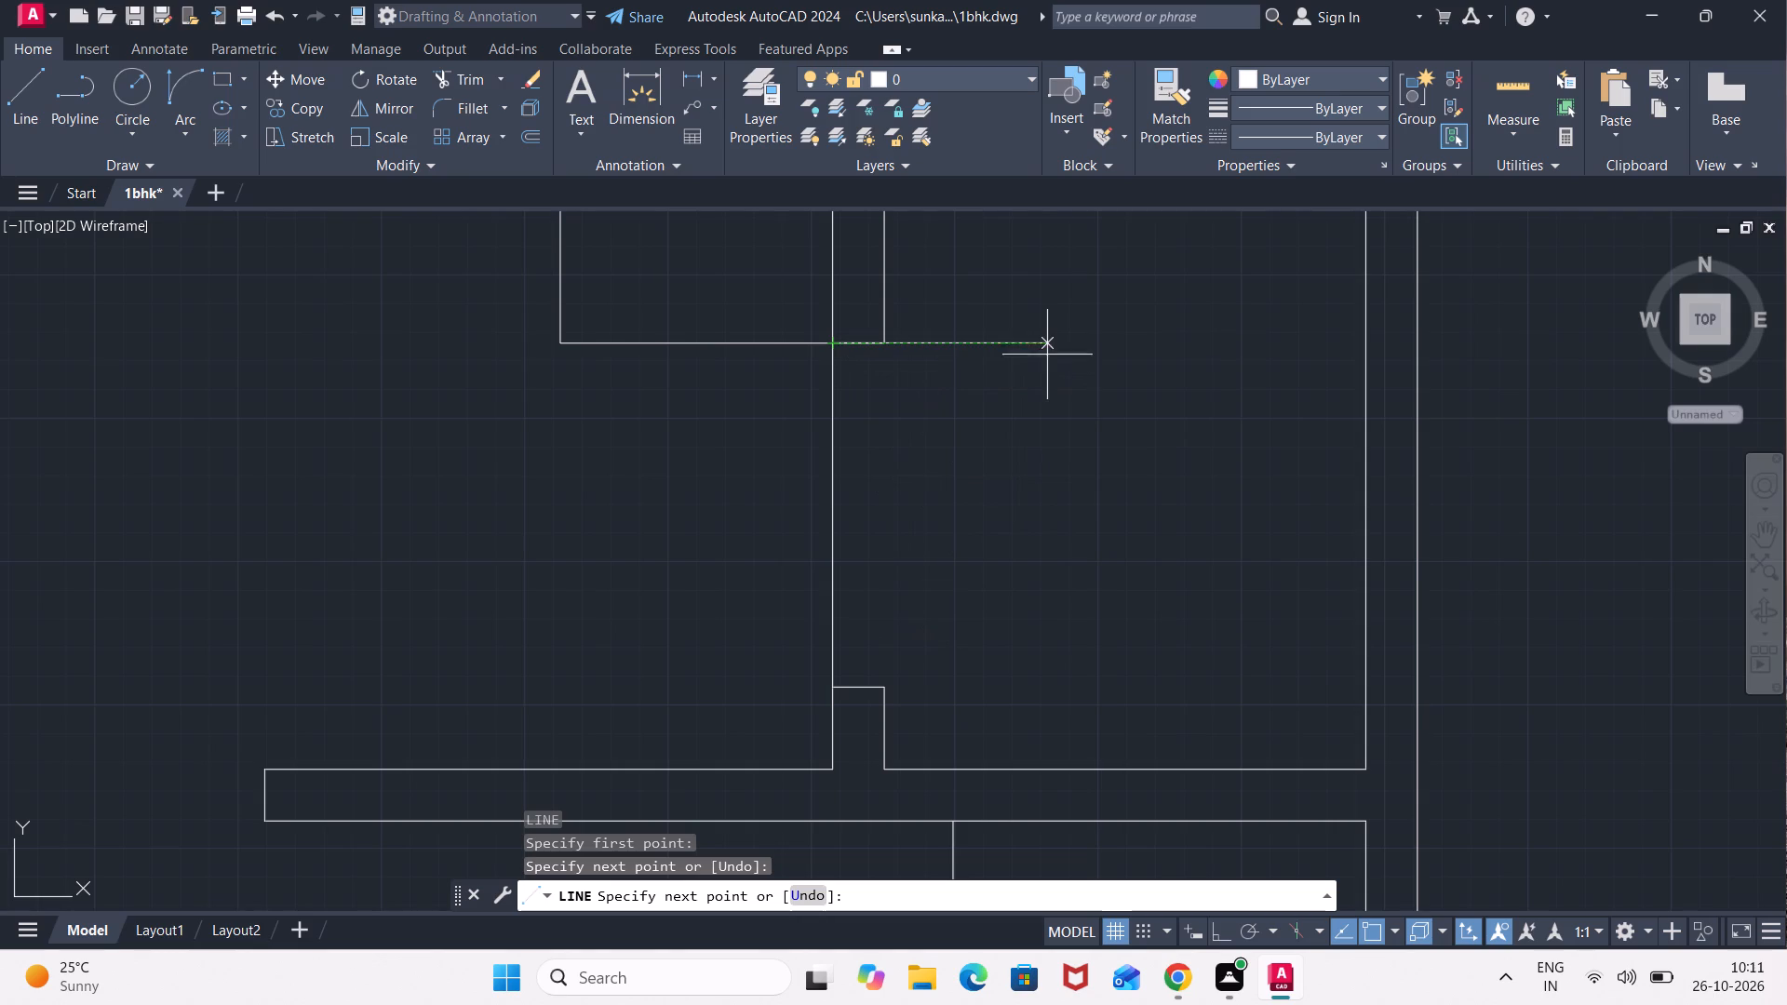
key(F8)
key(F8)
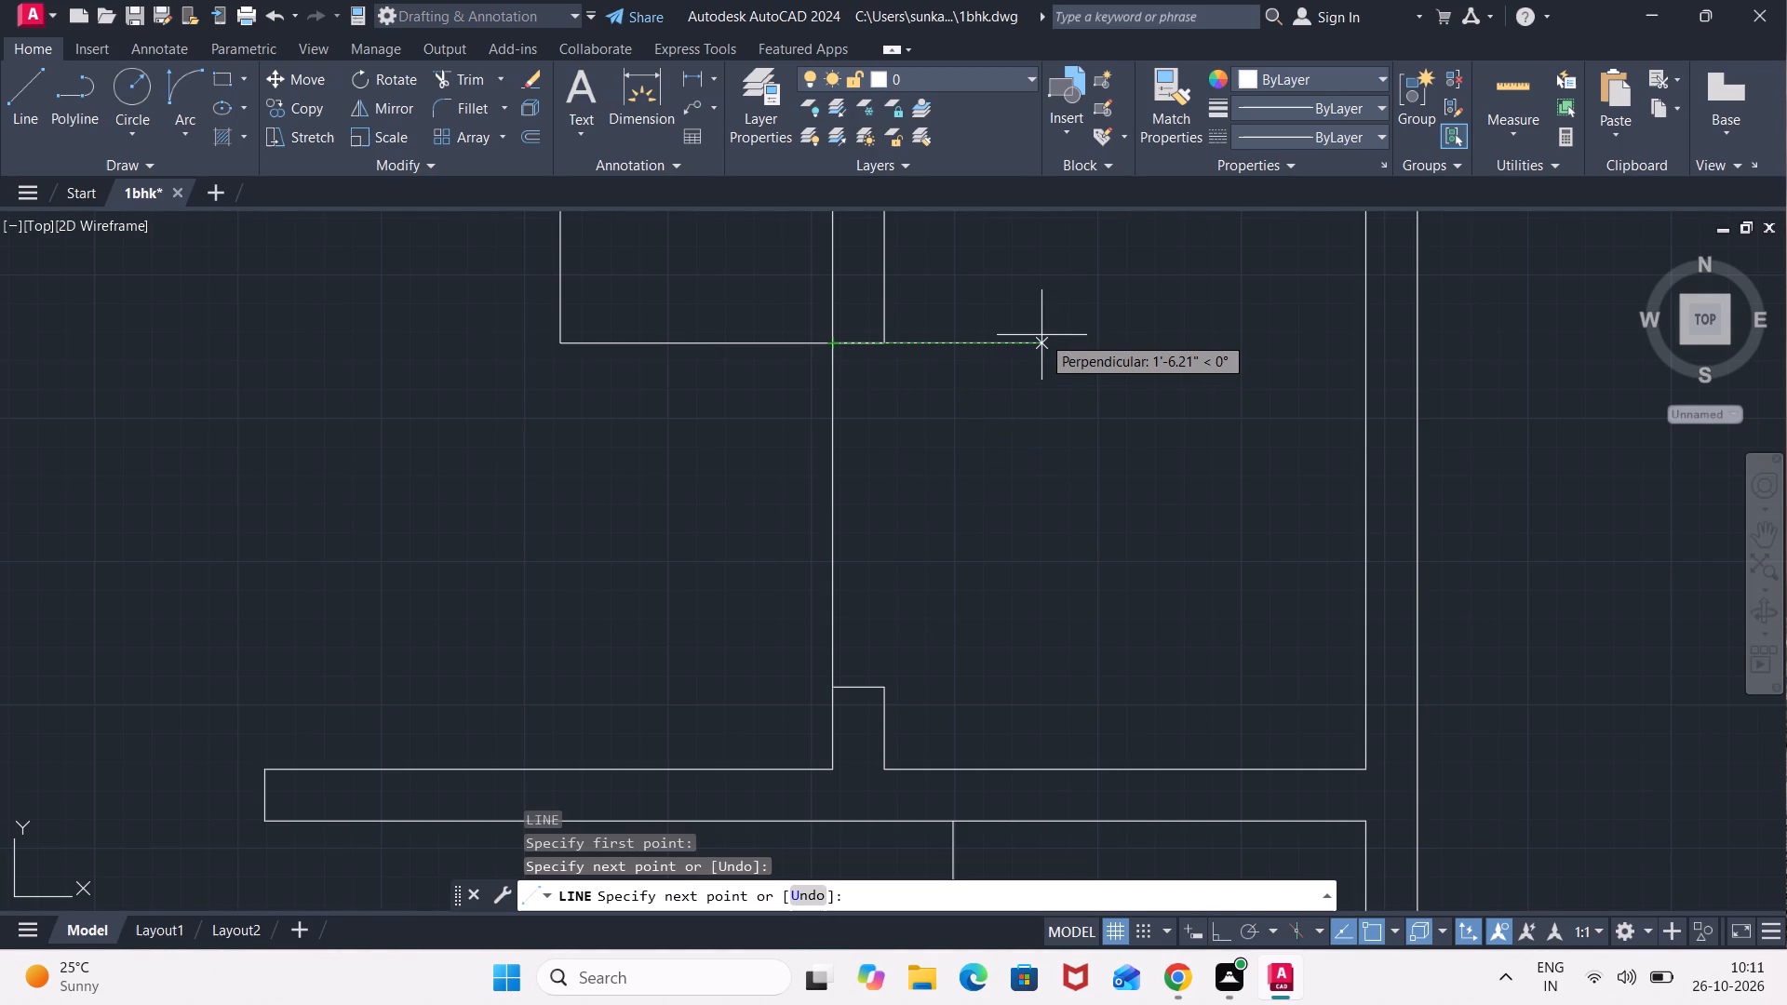
key(F8)
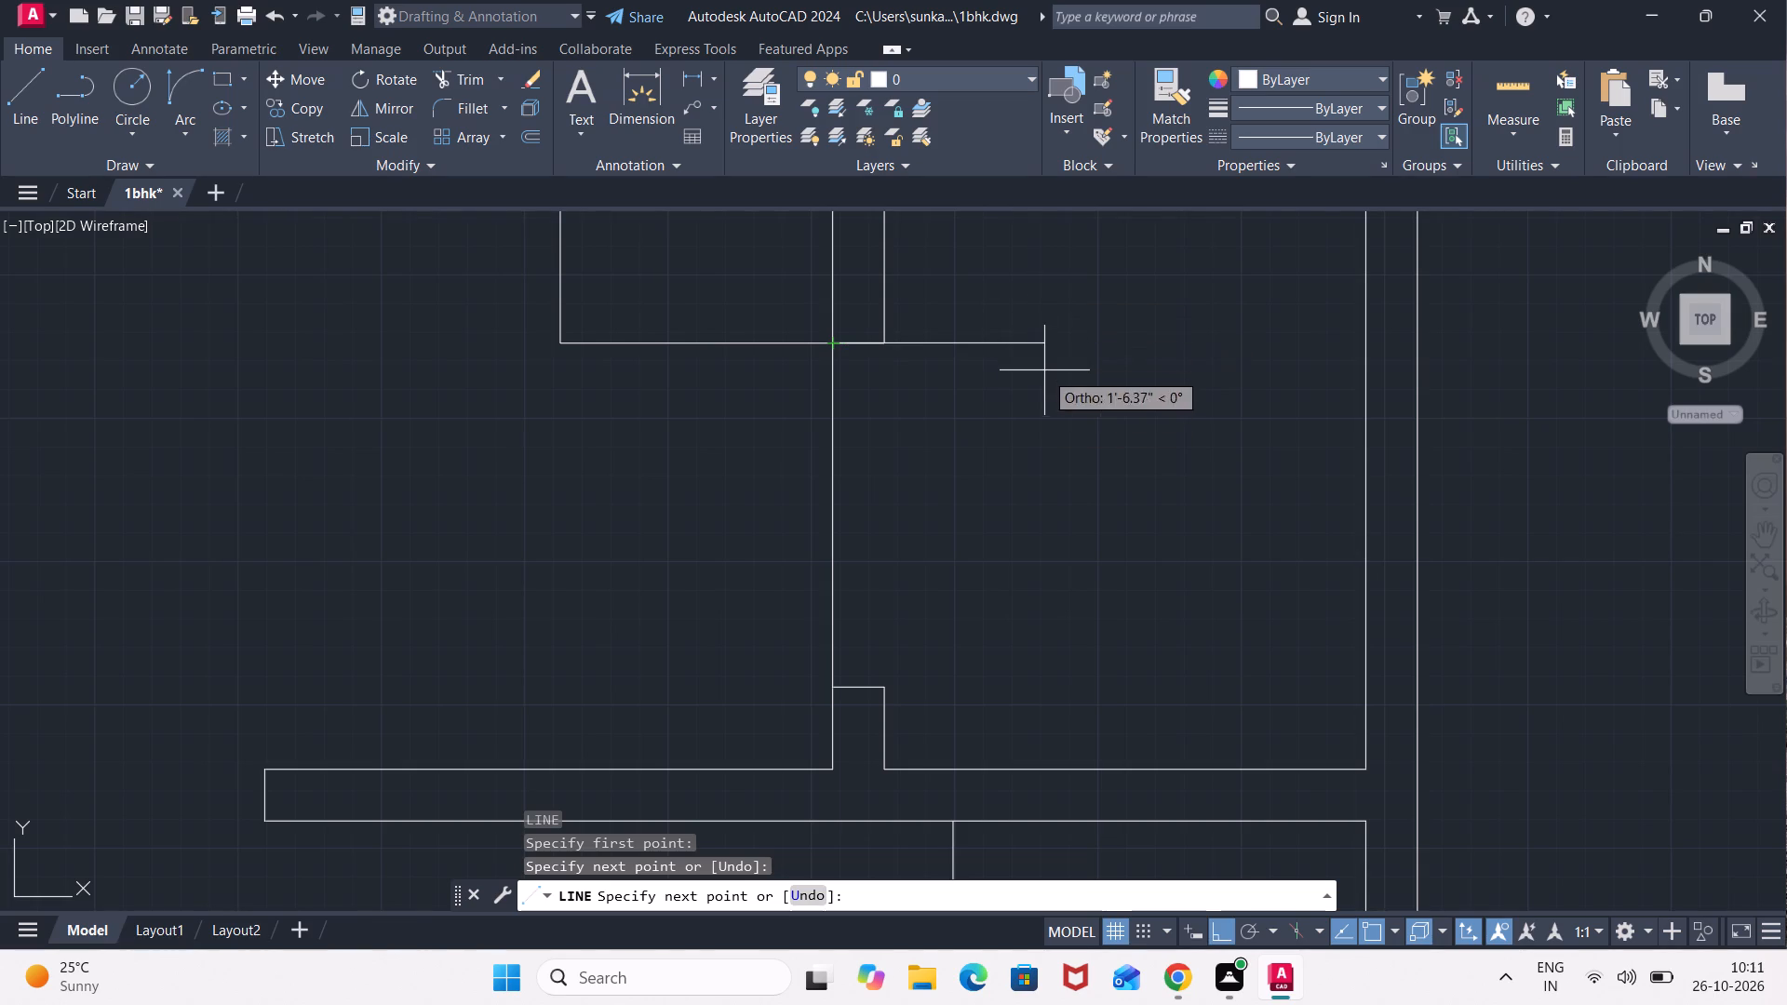
text(2')
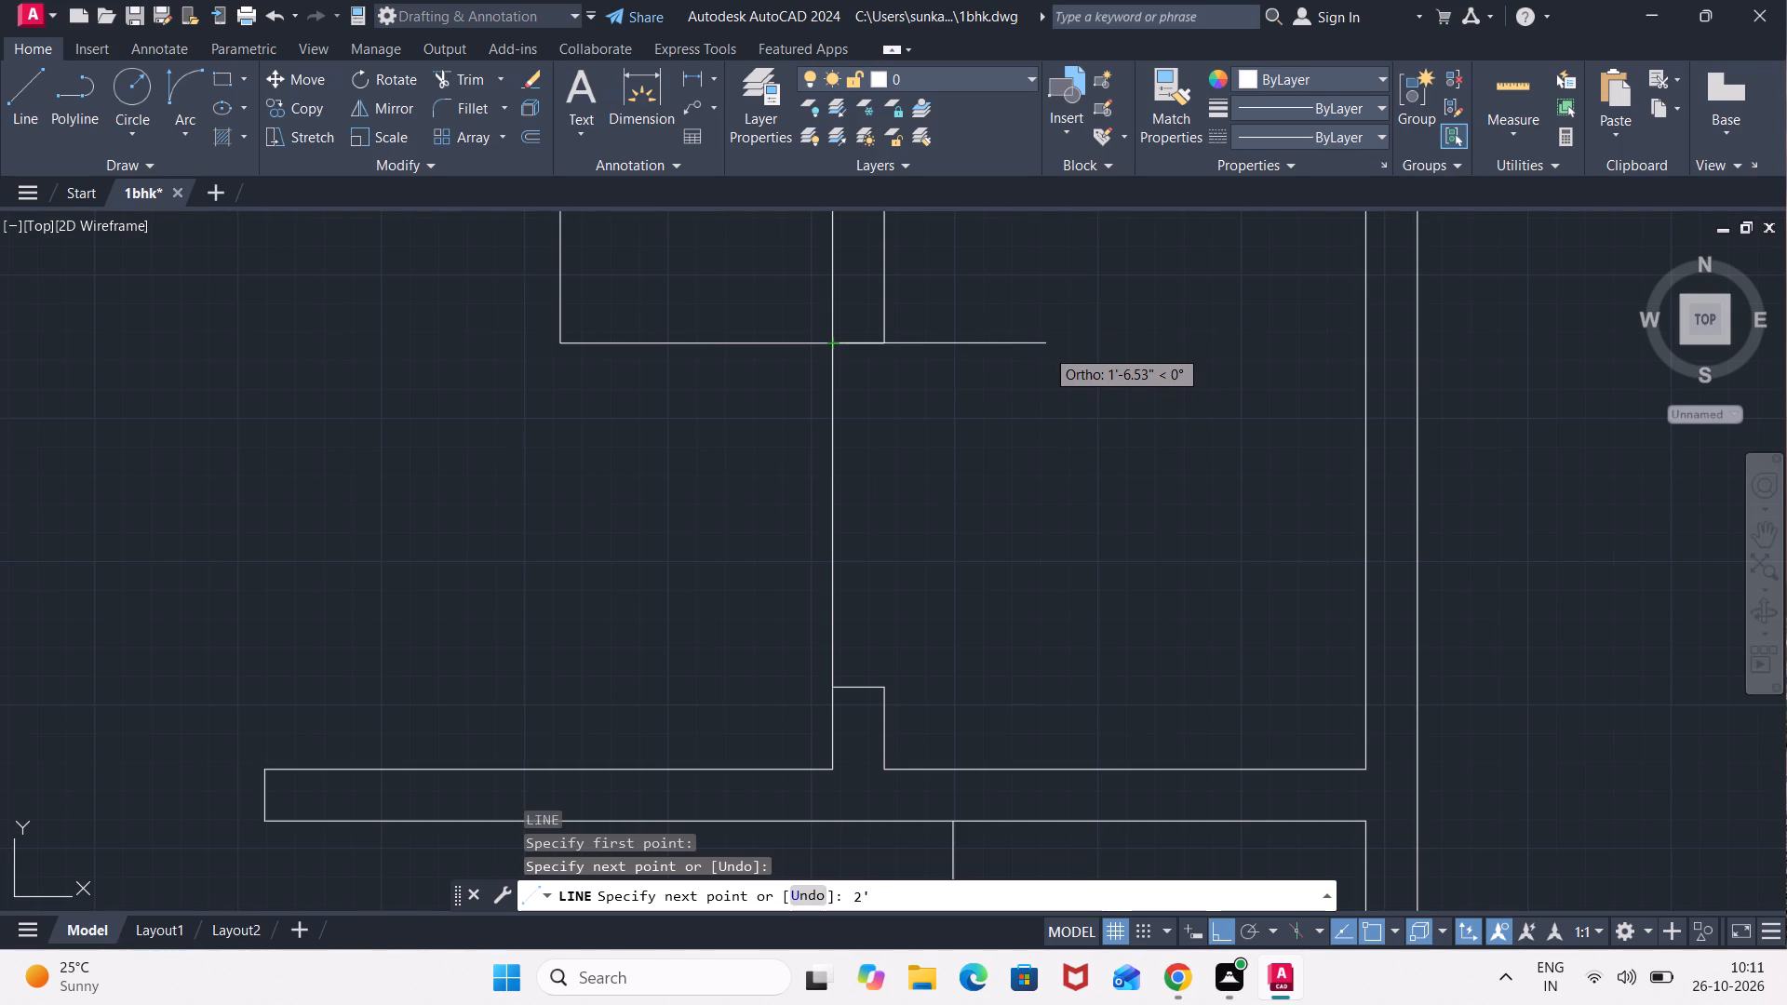
text(6")
key(Return)
key(Escape)
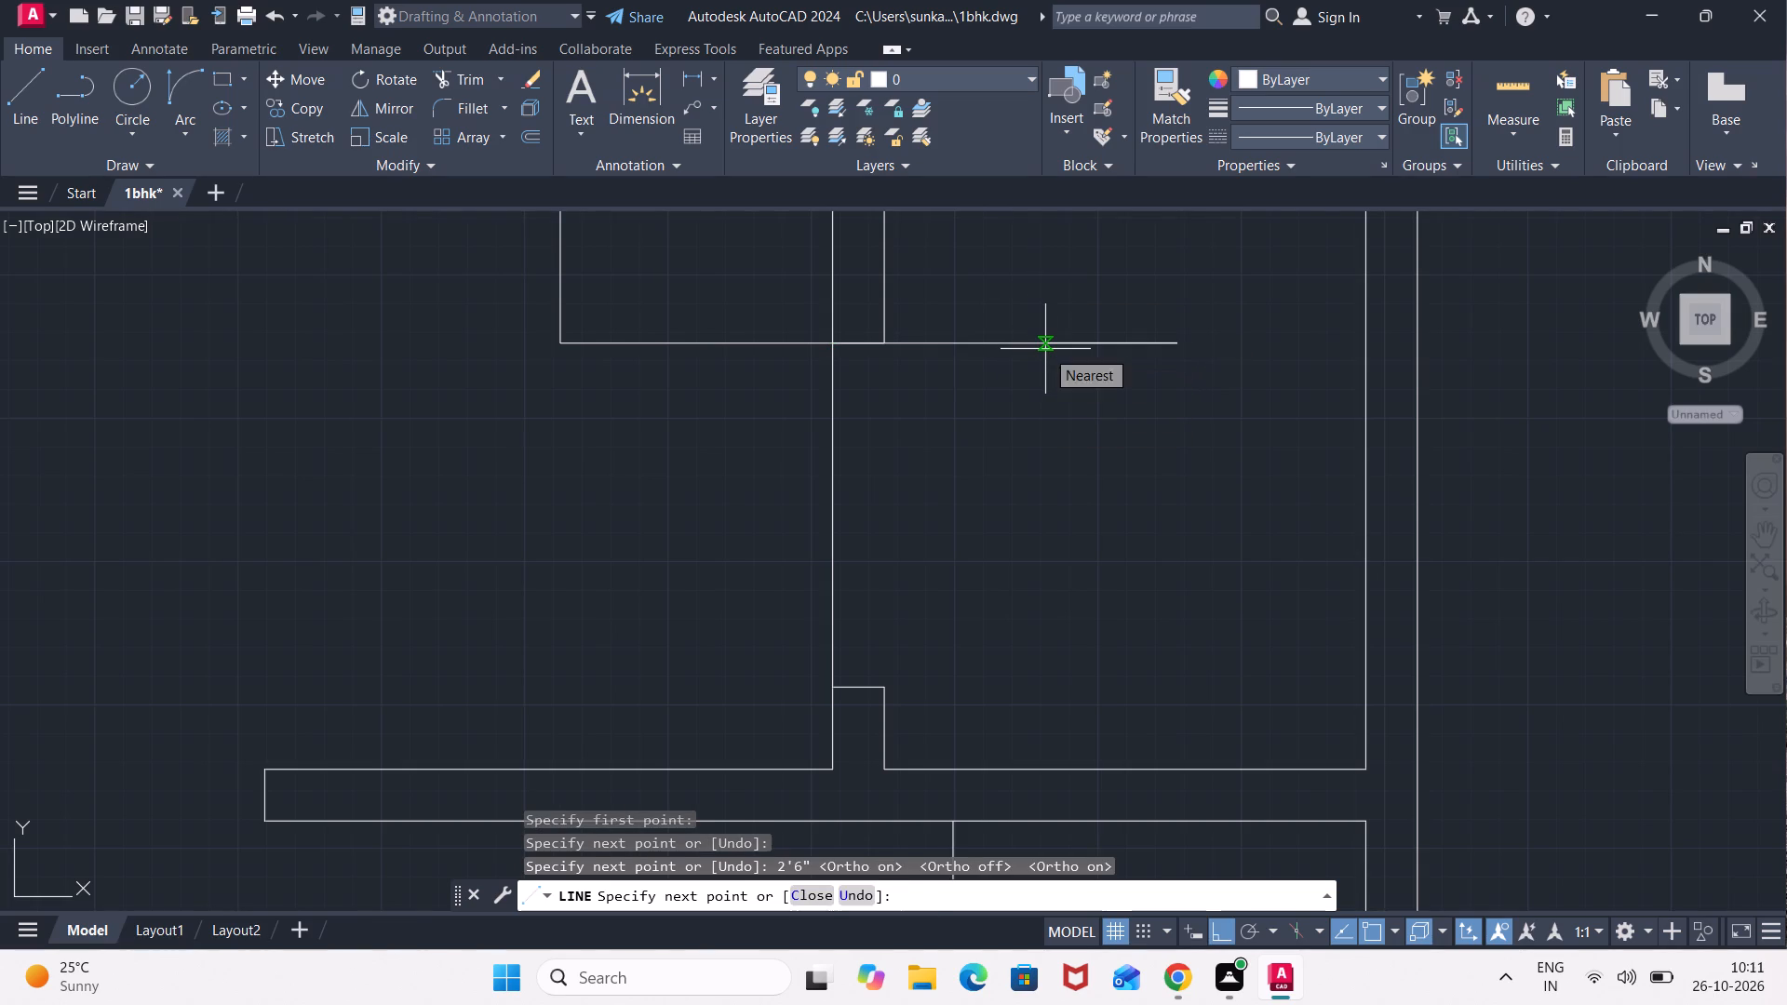
Offset the horizontal door-leaf line 2" downward to give the leaf its thickness.
scroll(1050, 377, down, 3)
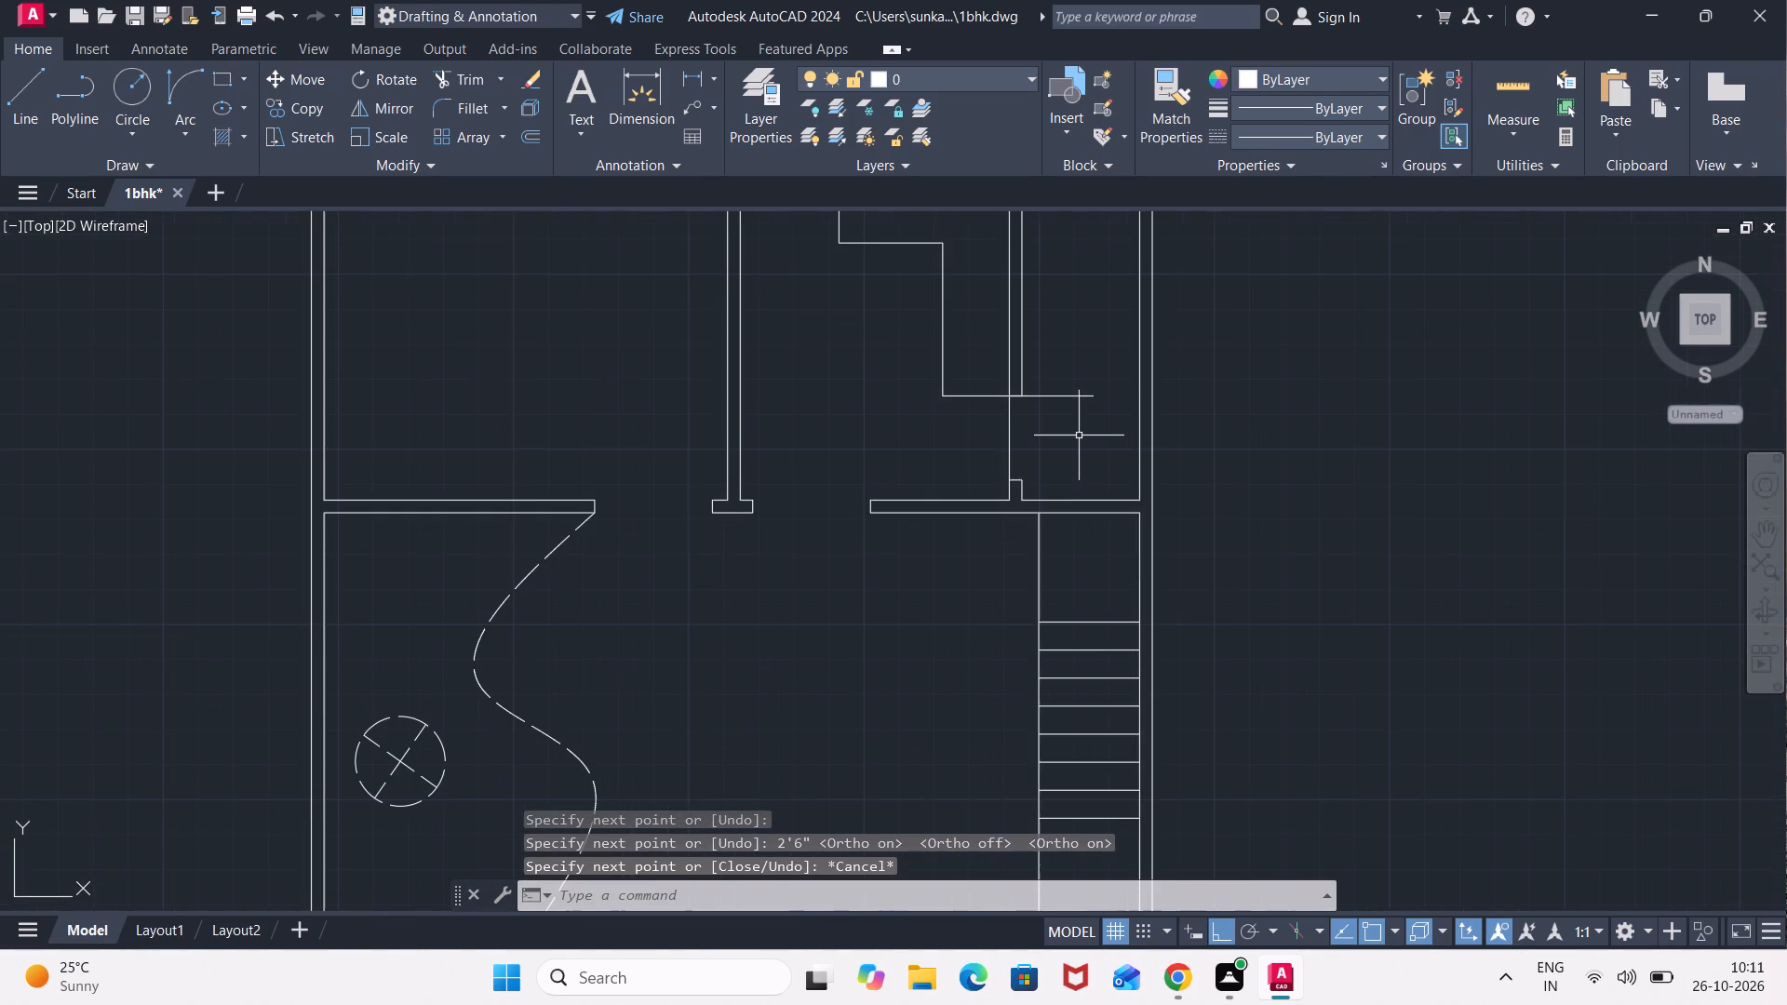
key(o)
key(Return)
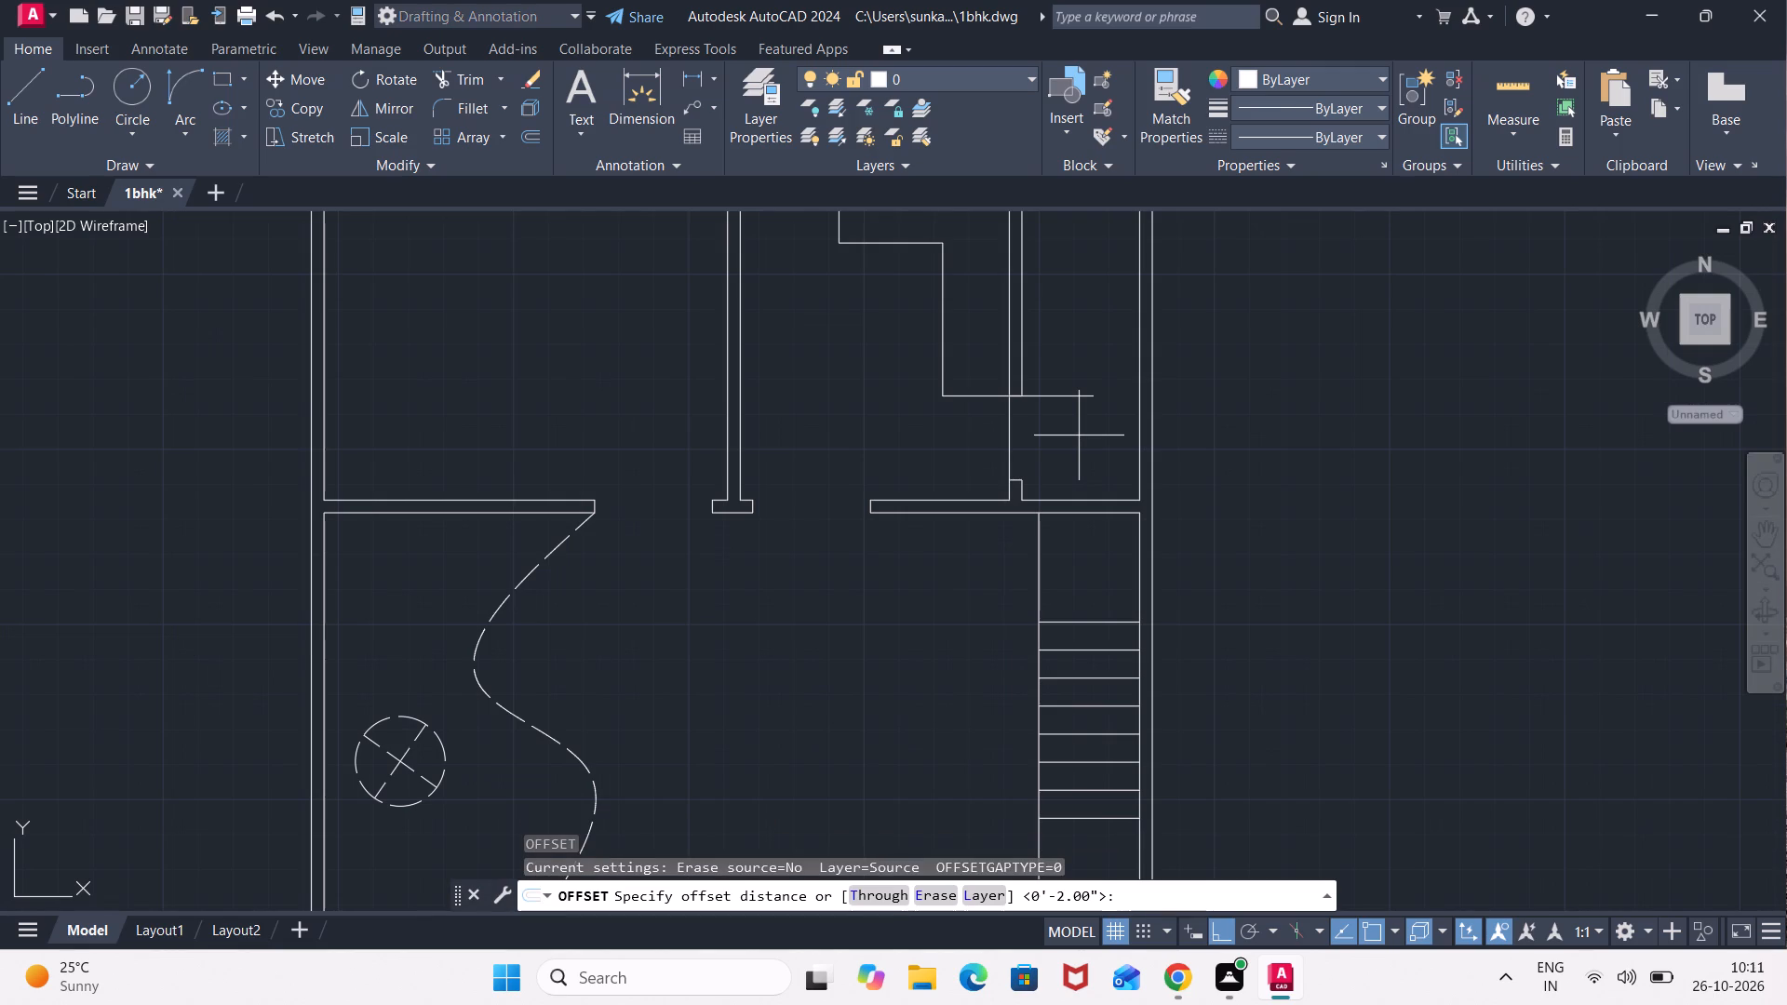
key(Return)
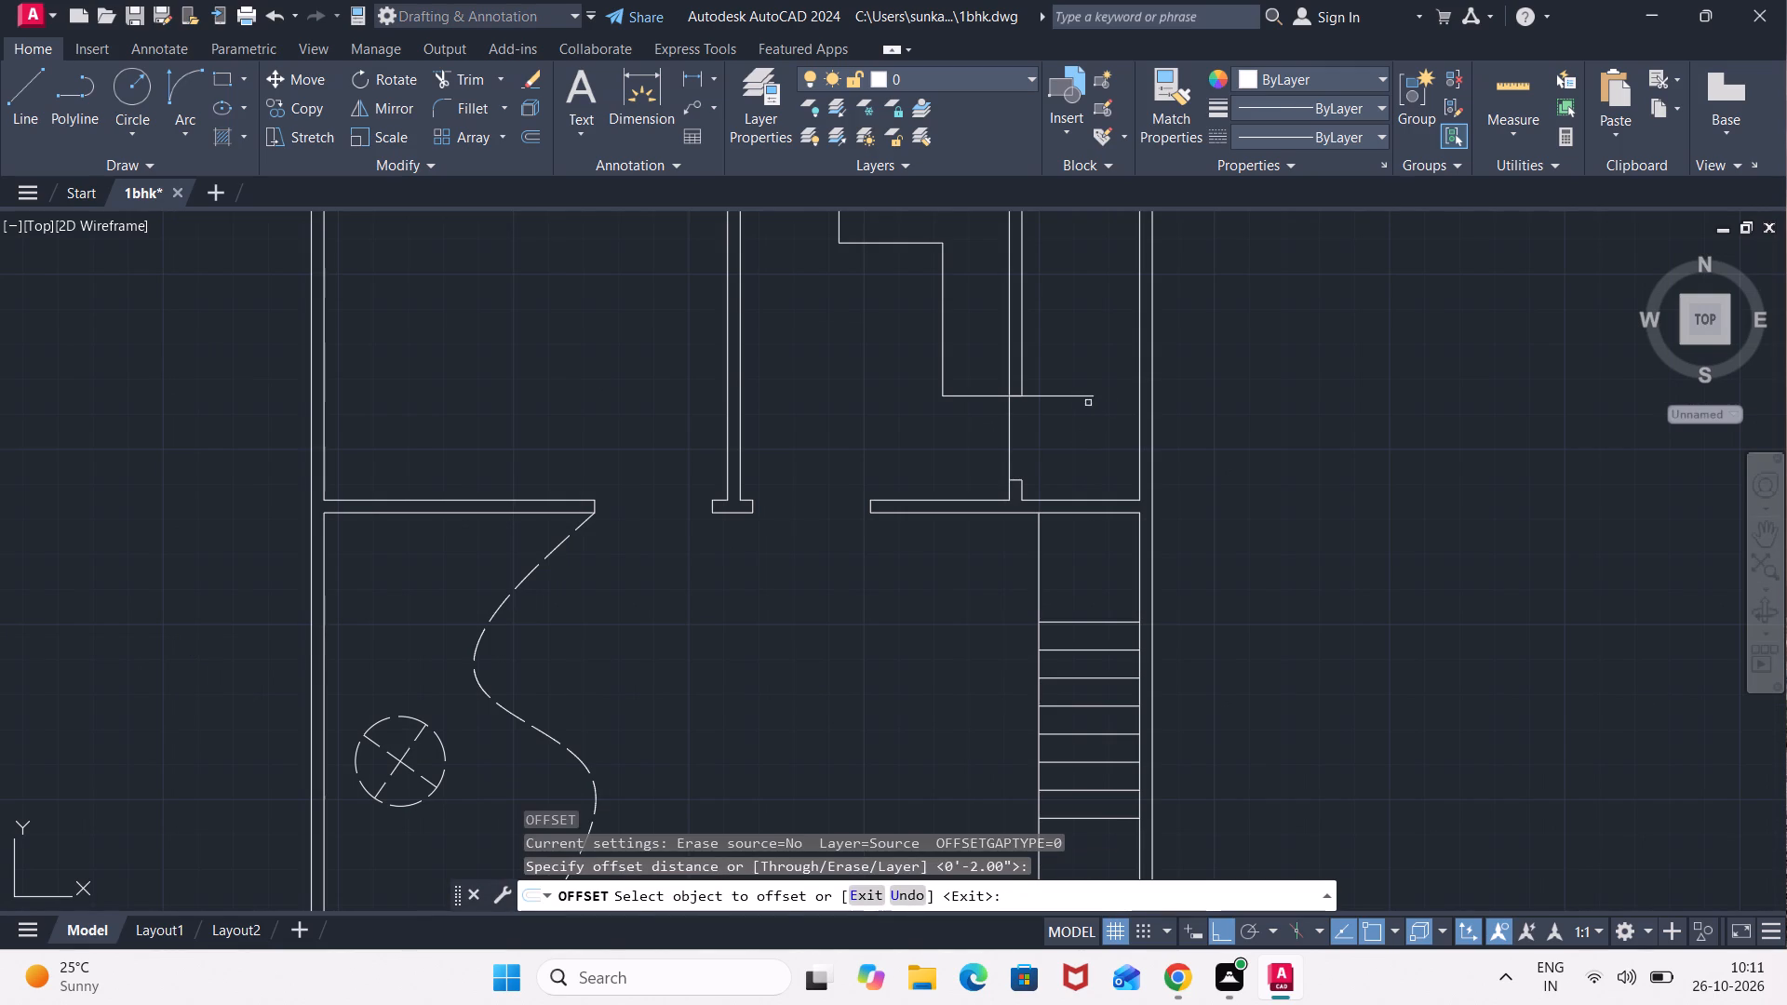
click(1080, 396)
click(1086, 457)
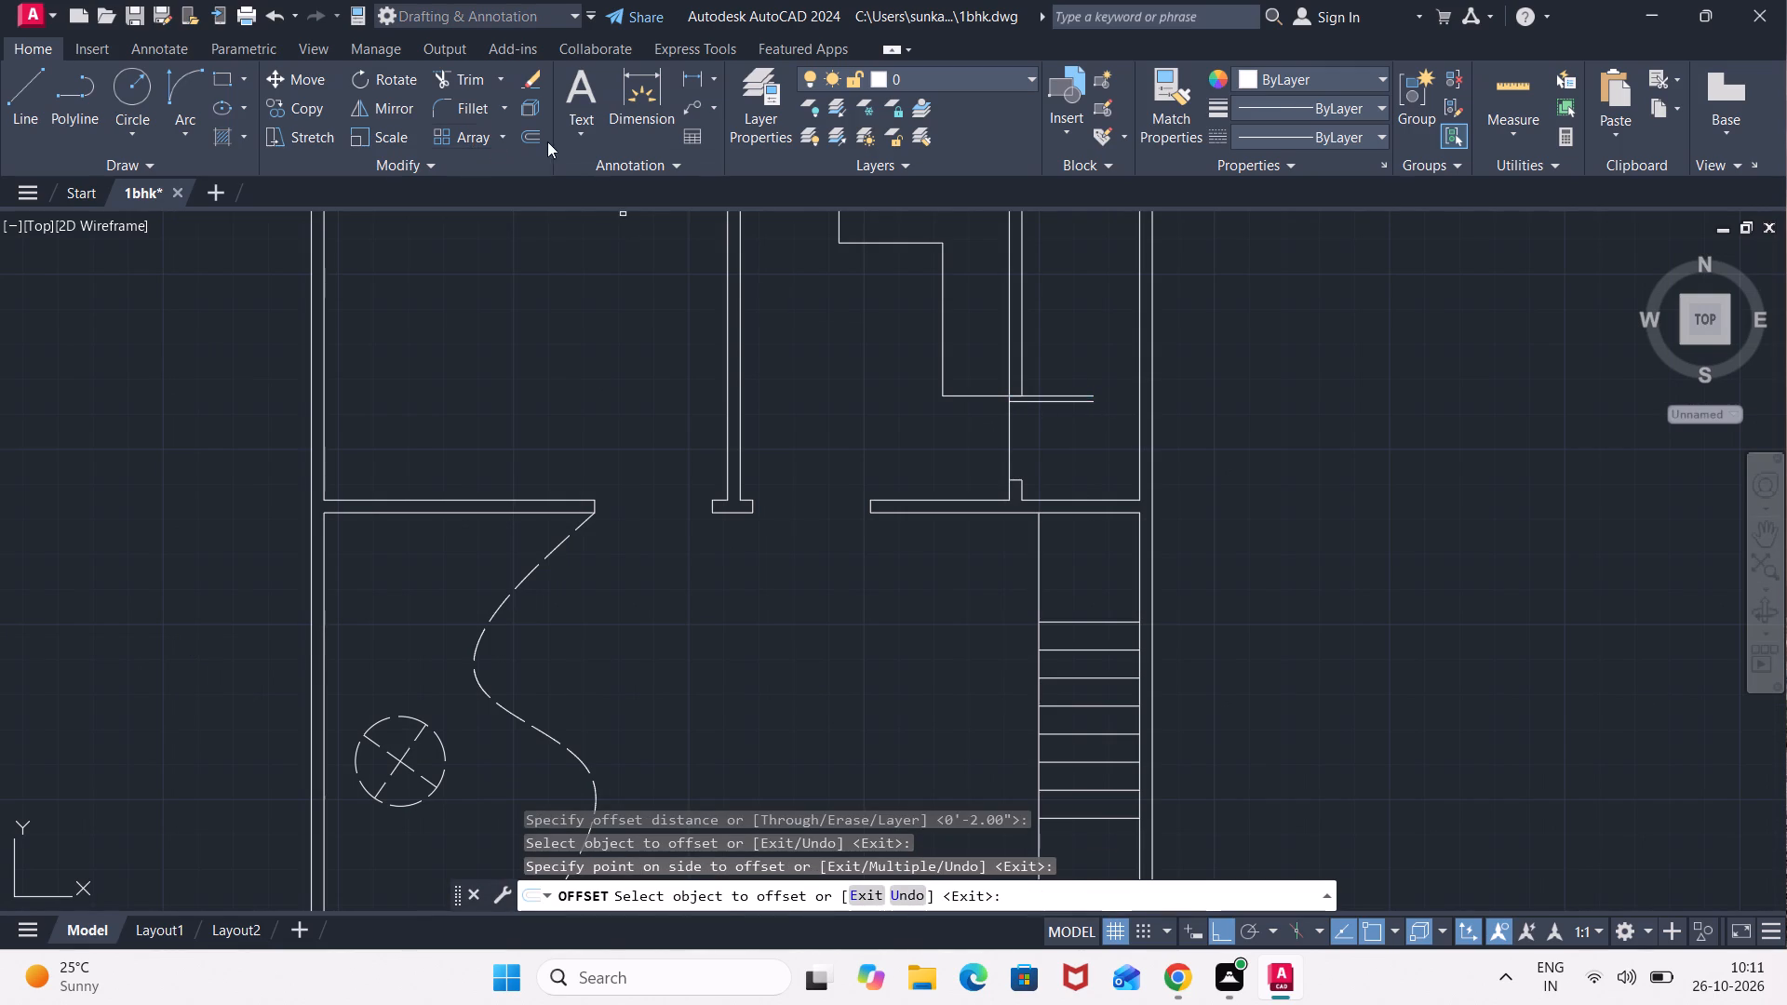
Draw a Start, End, Direction swing arc from the upper leaf line's free end down to the wall stub's upper-left corner.
click(183, 116)
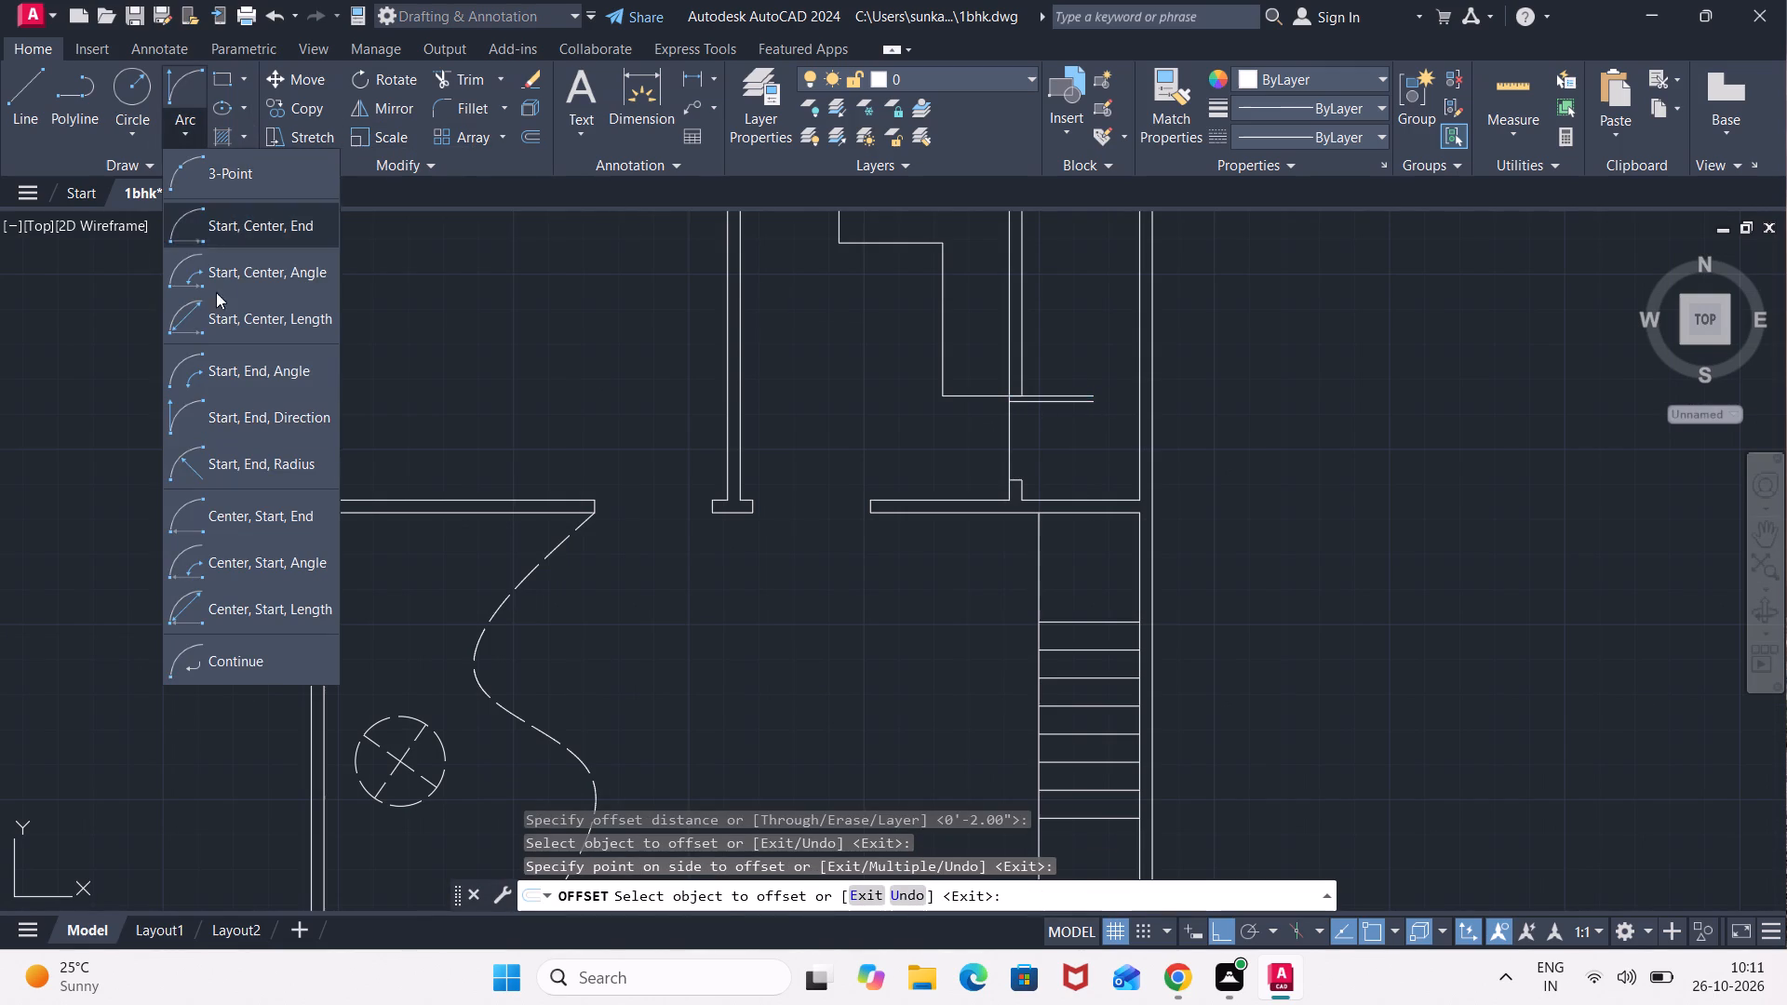
click(254, 419)
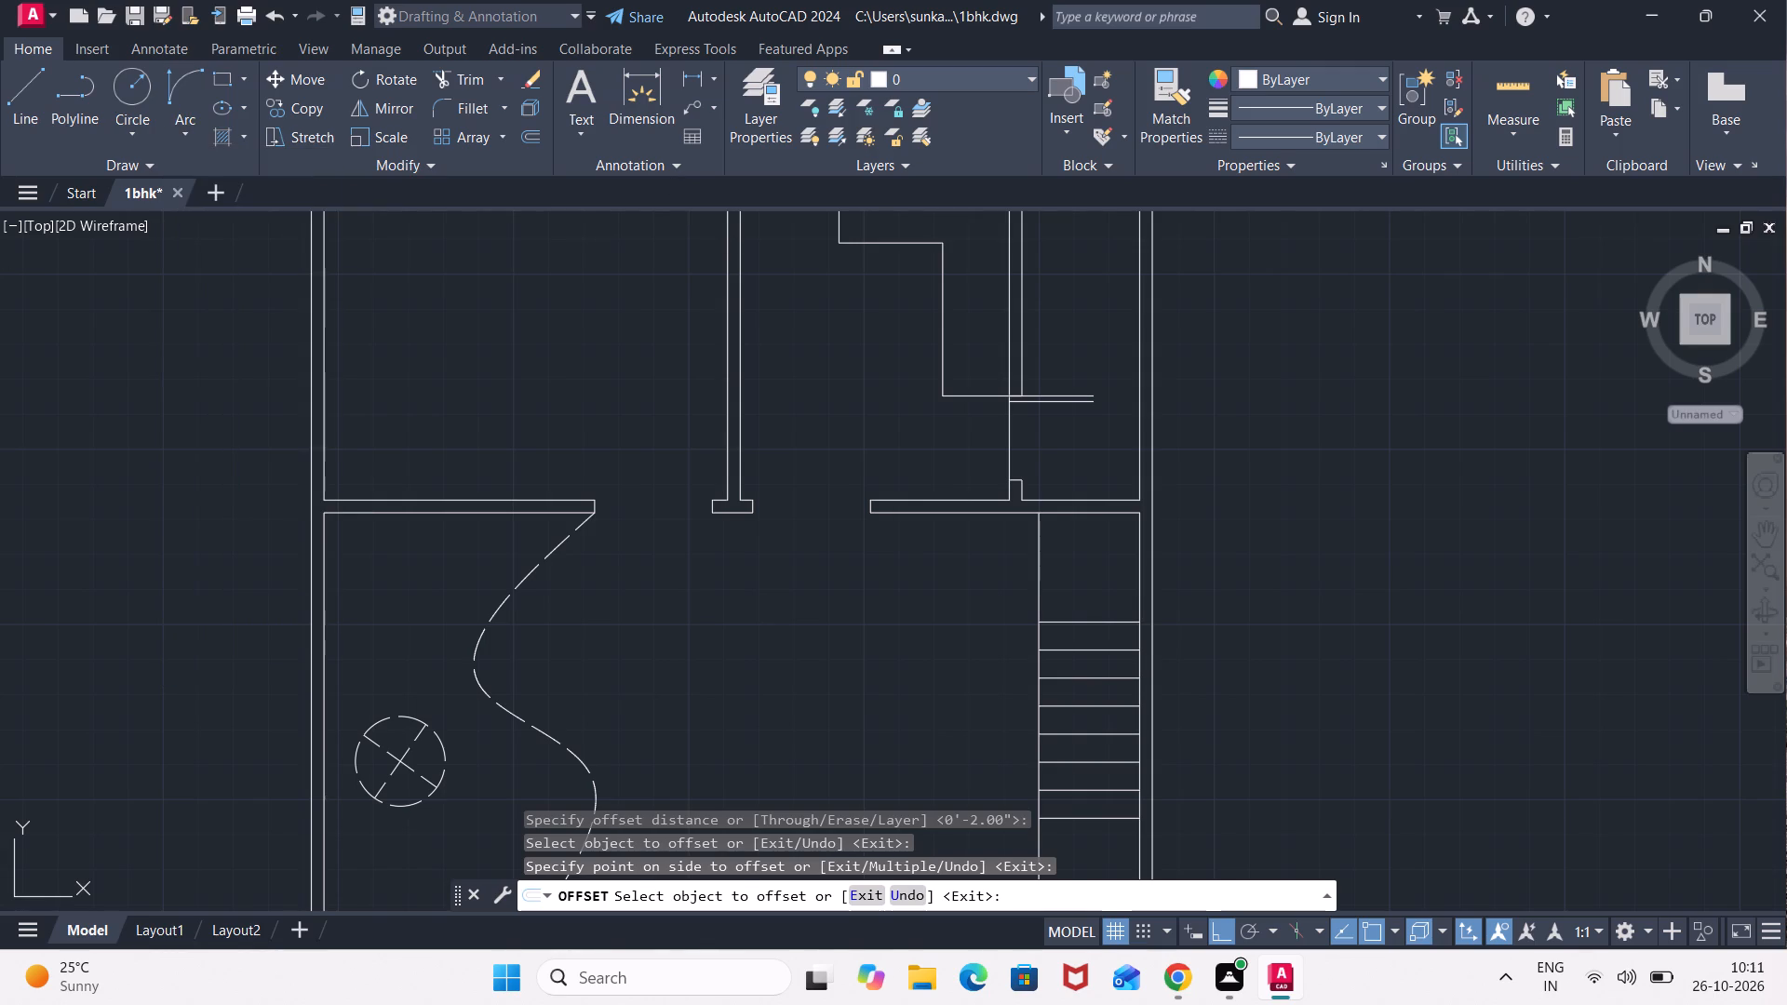
scroll(1095, 394, up, 3)
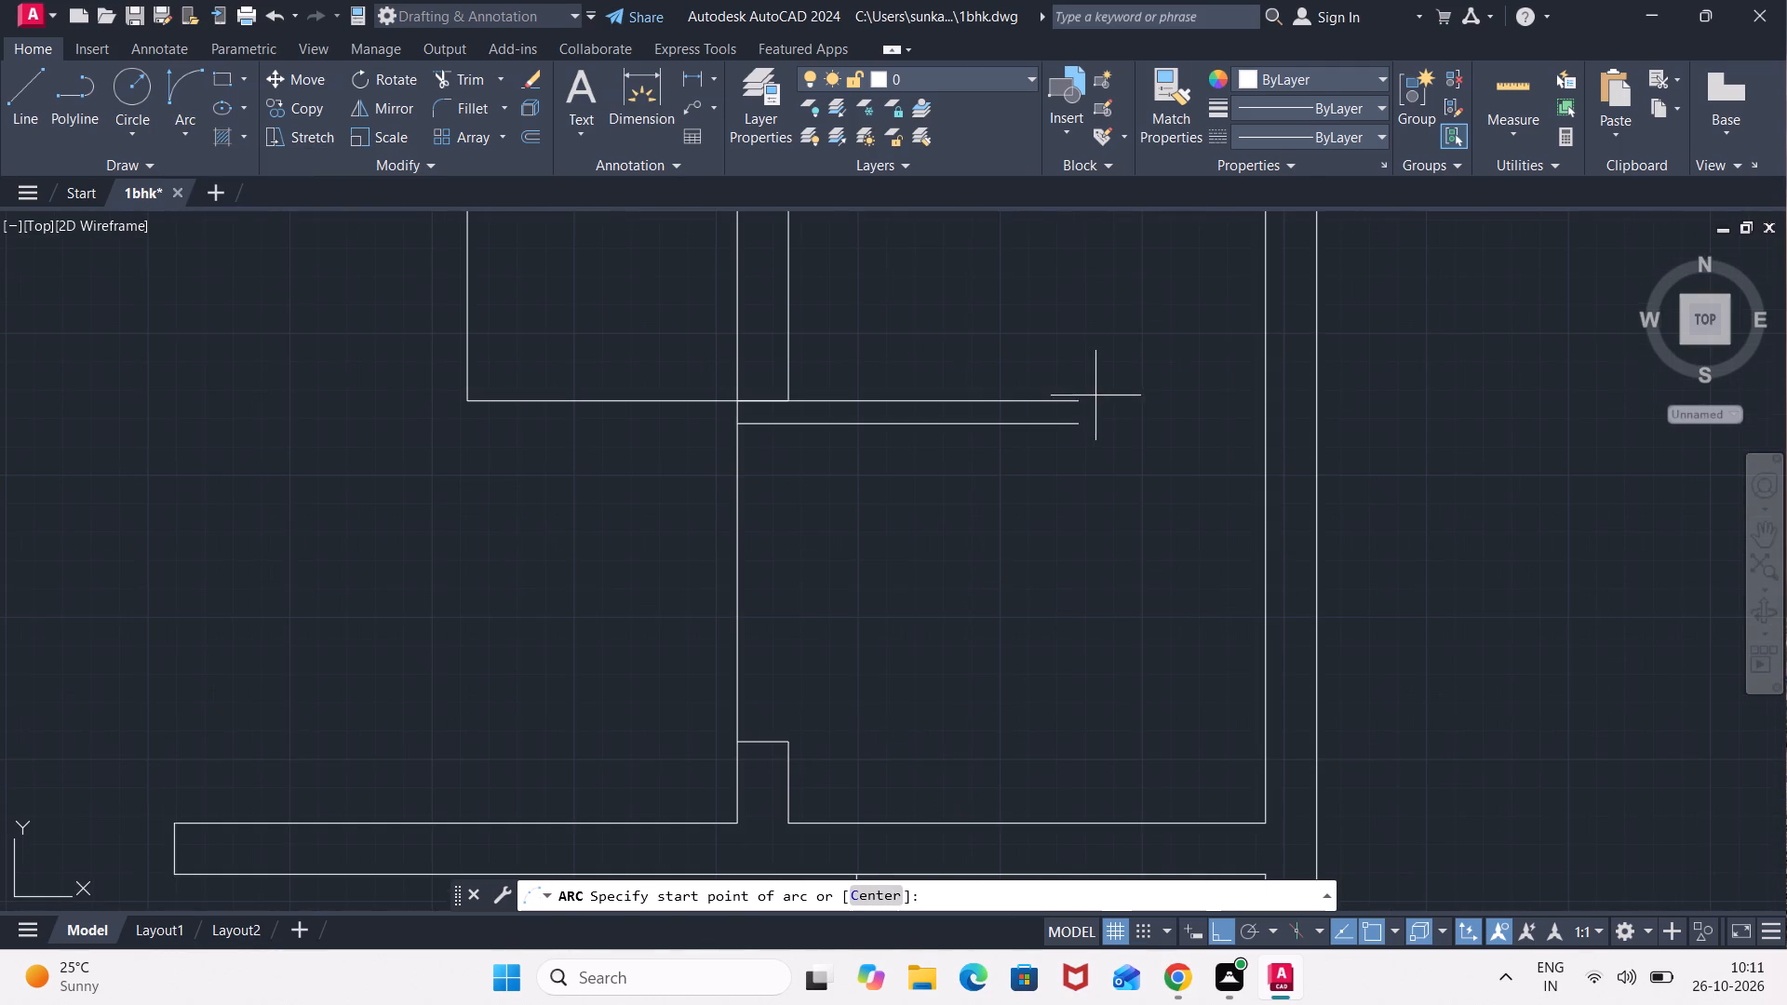
click(1082, 398)
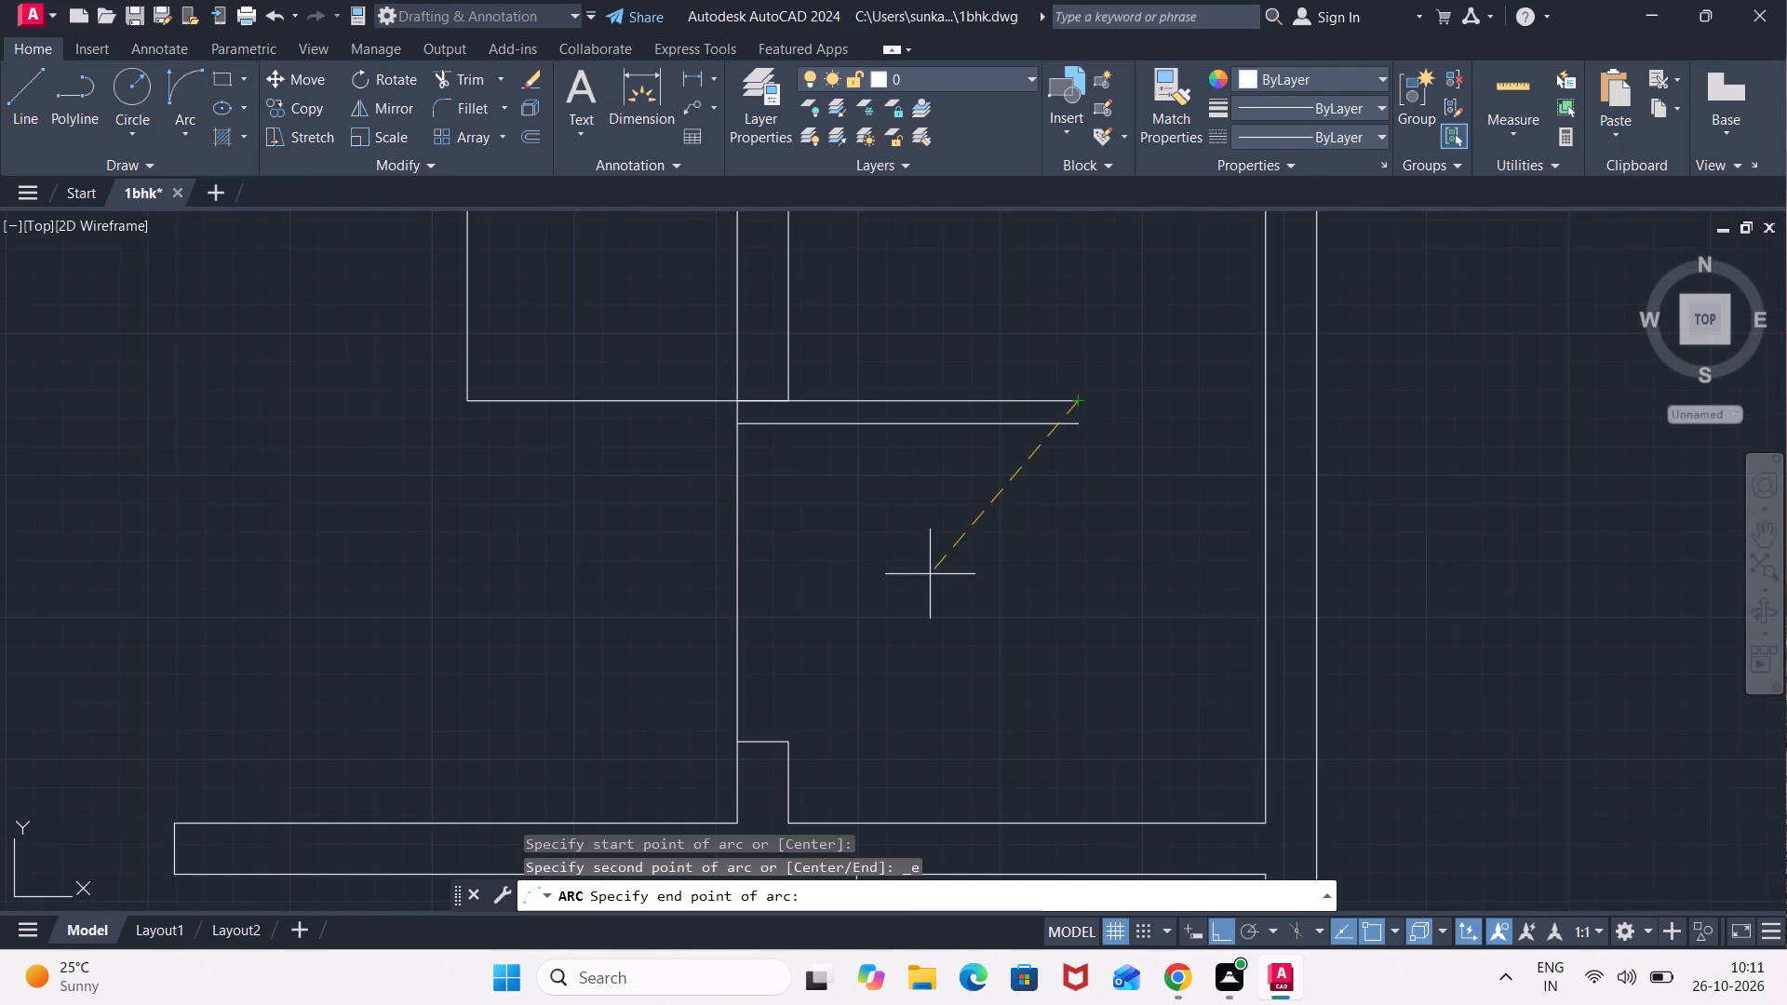
click(740, 745)
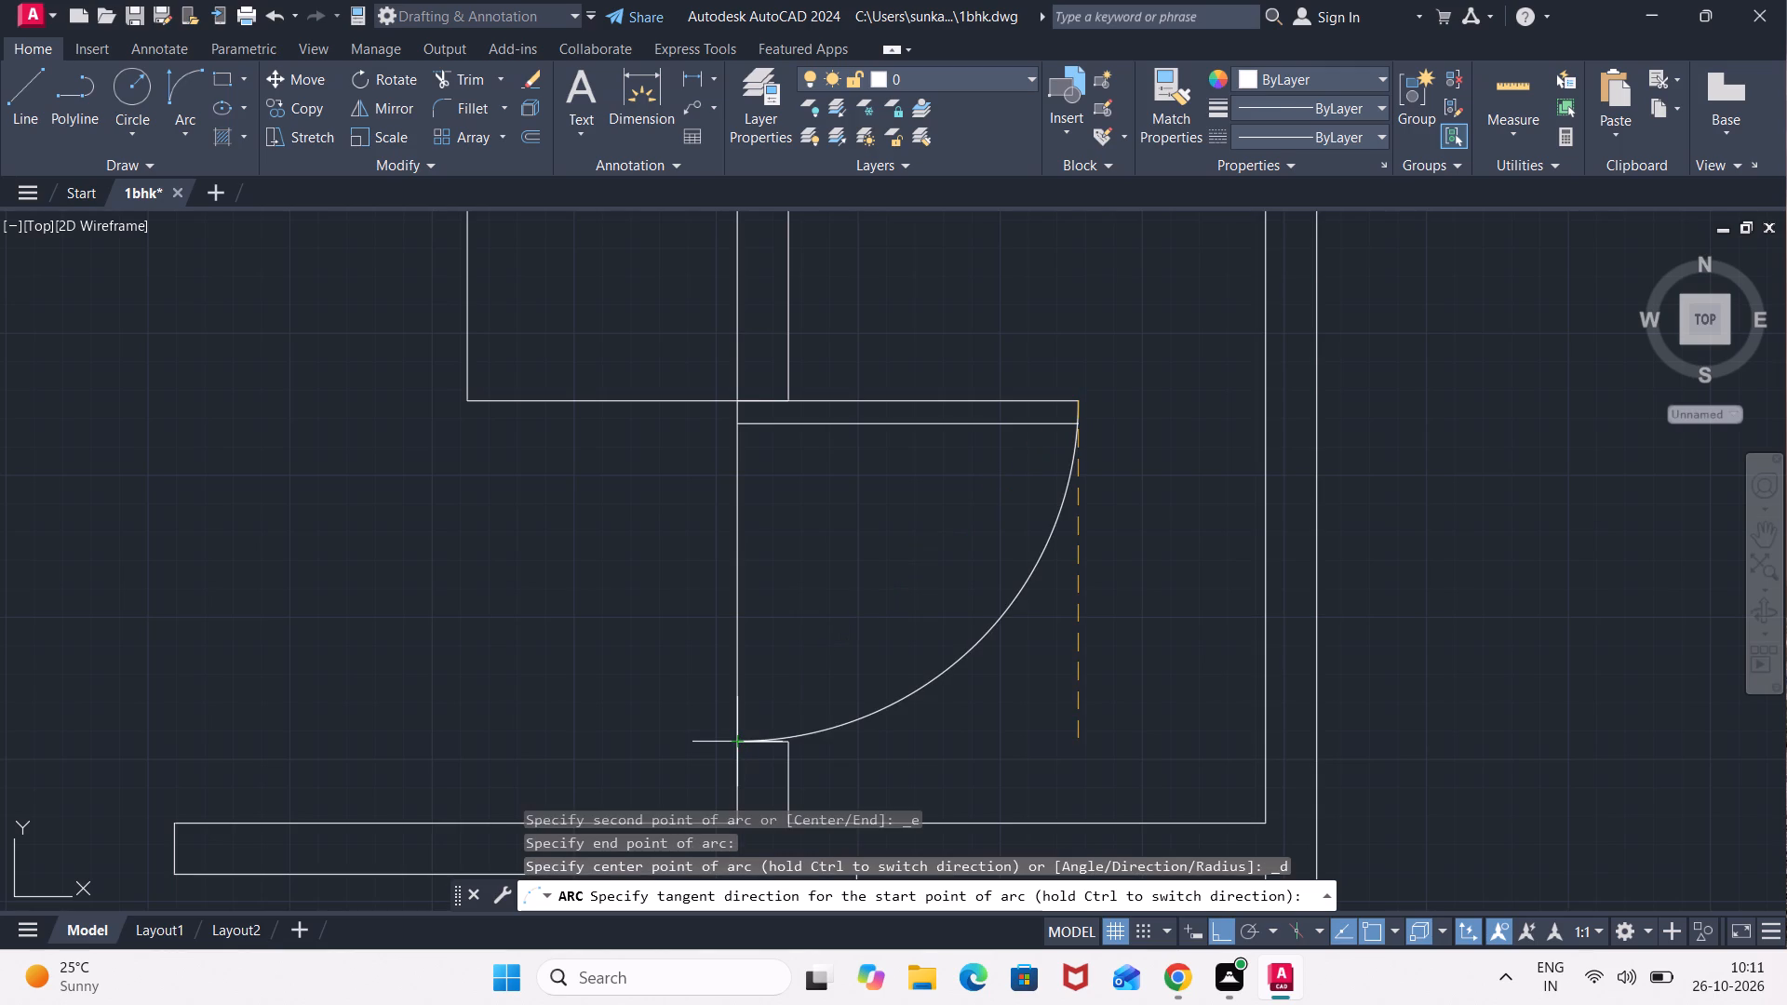
click(1045, 664)
Draw a line across the kitchen's bottom wall opening from its right jamb to its left jamb, continuing 3'6" upward as a door leaf.
scroll(1045, 664, down, 3)
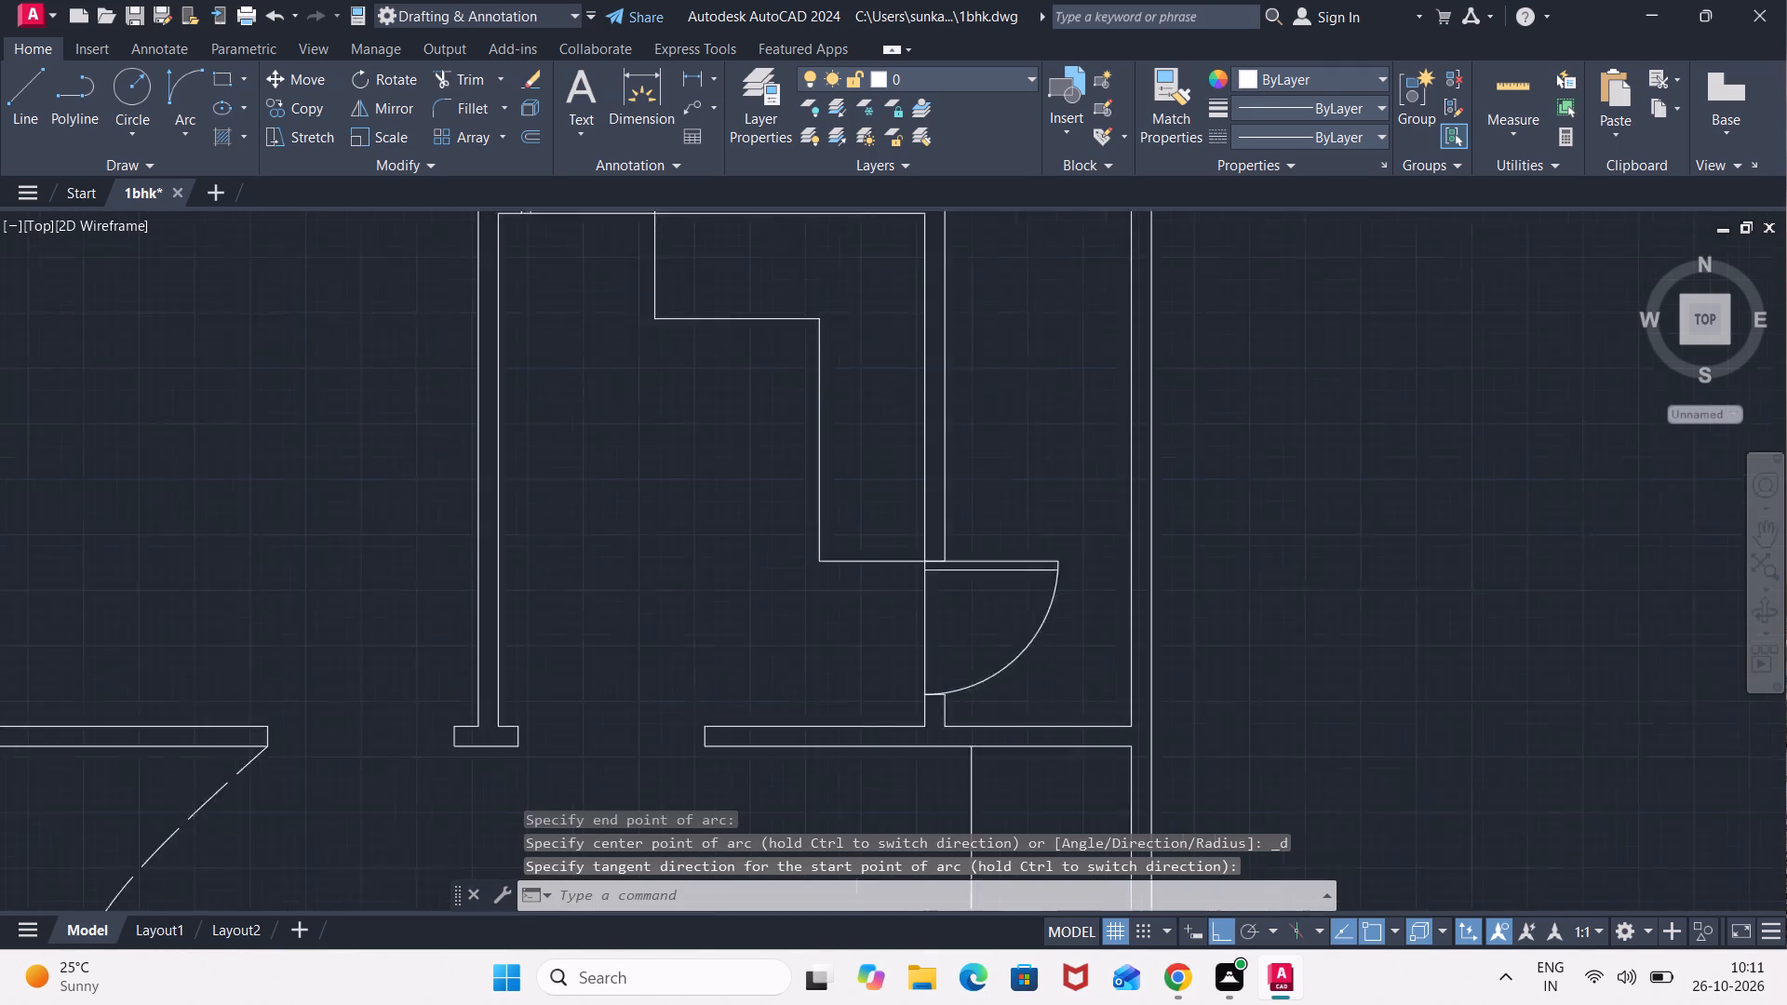
middle_drag(879, 652, 920, 505)
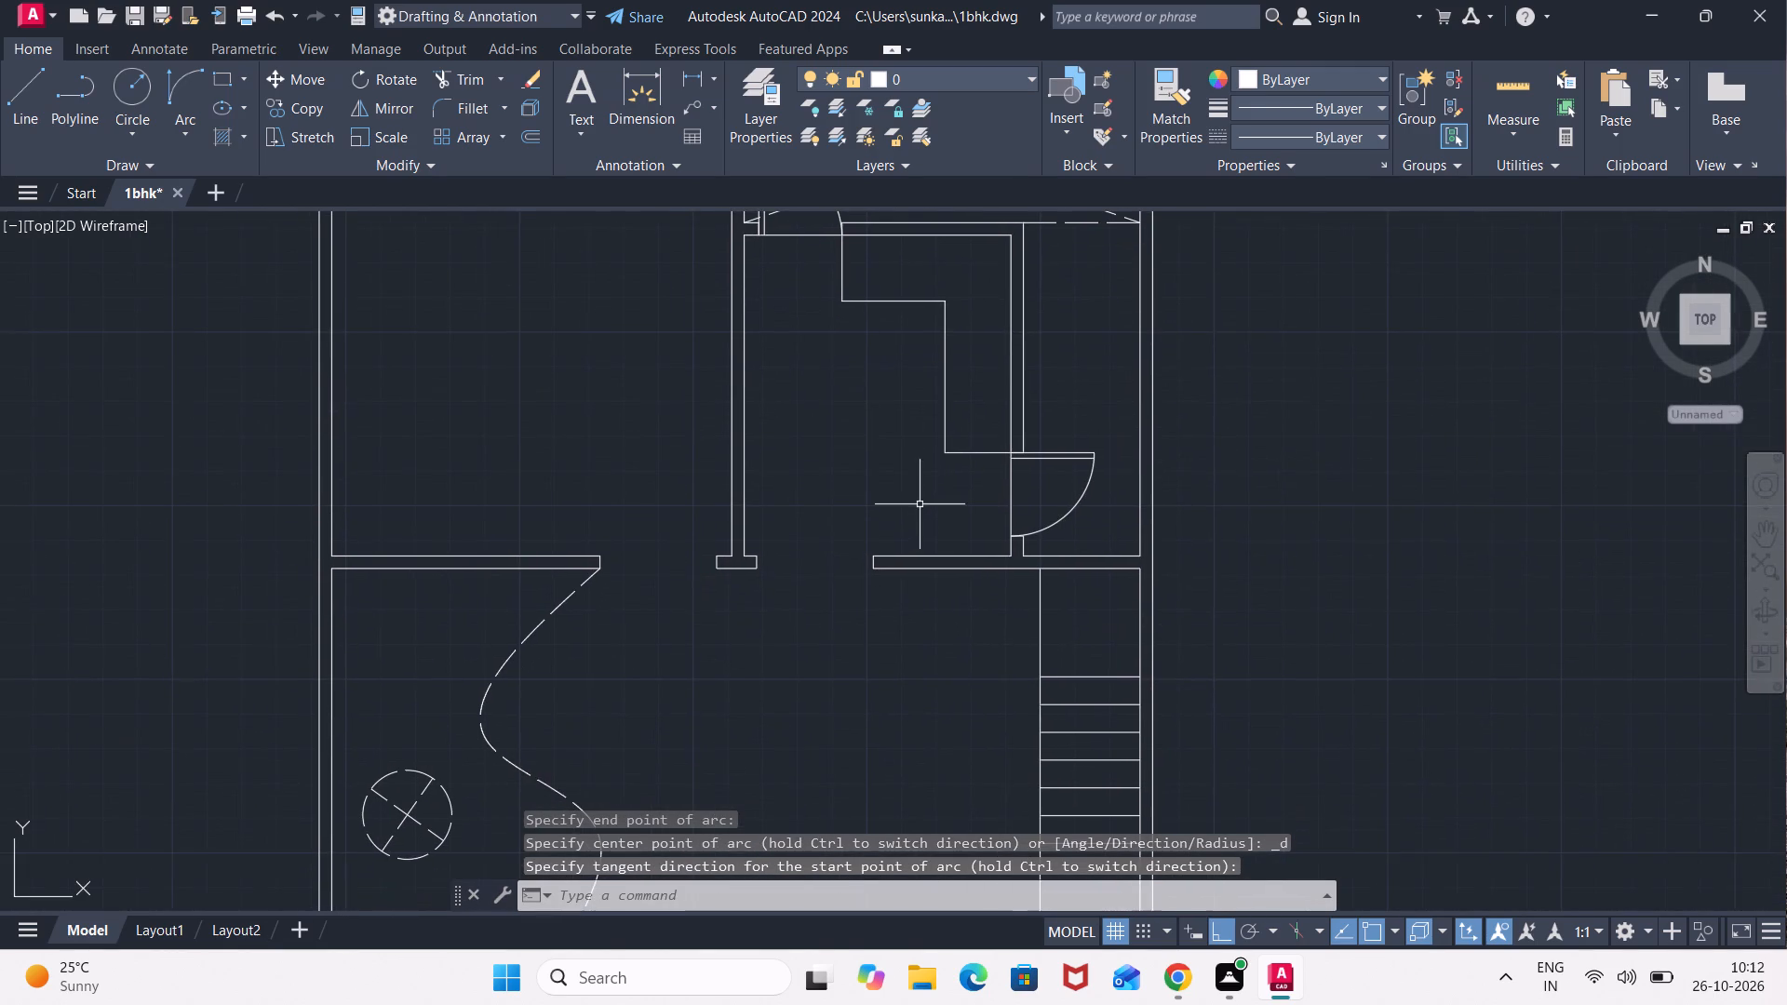
scroll(795, 601, up, 1)
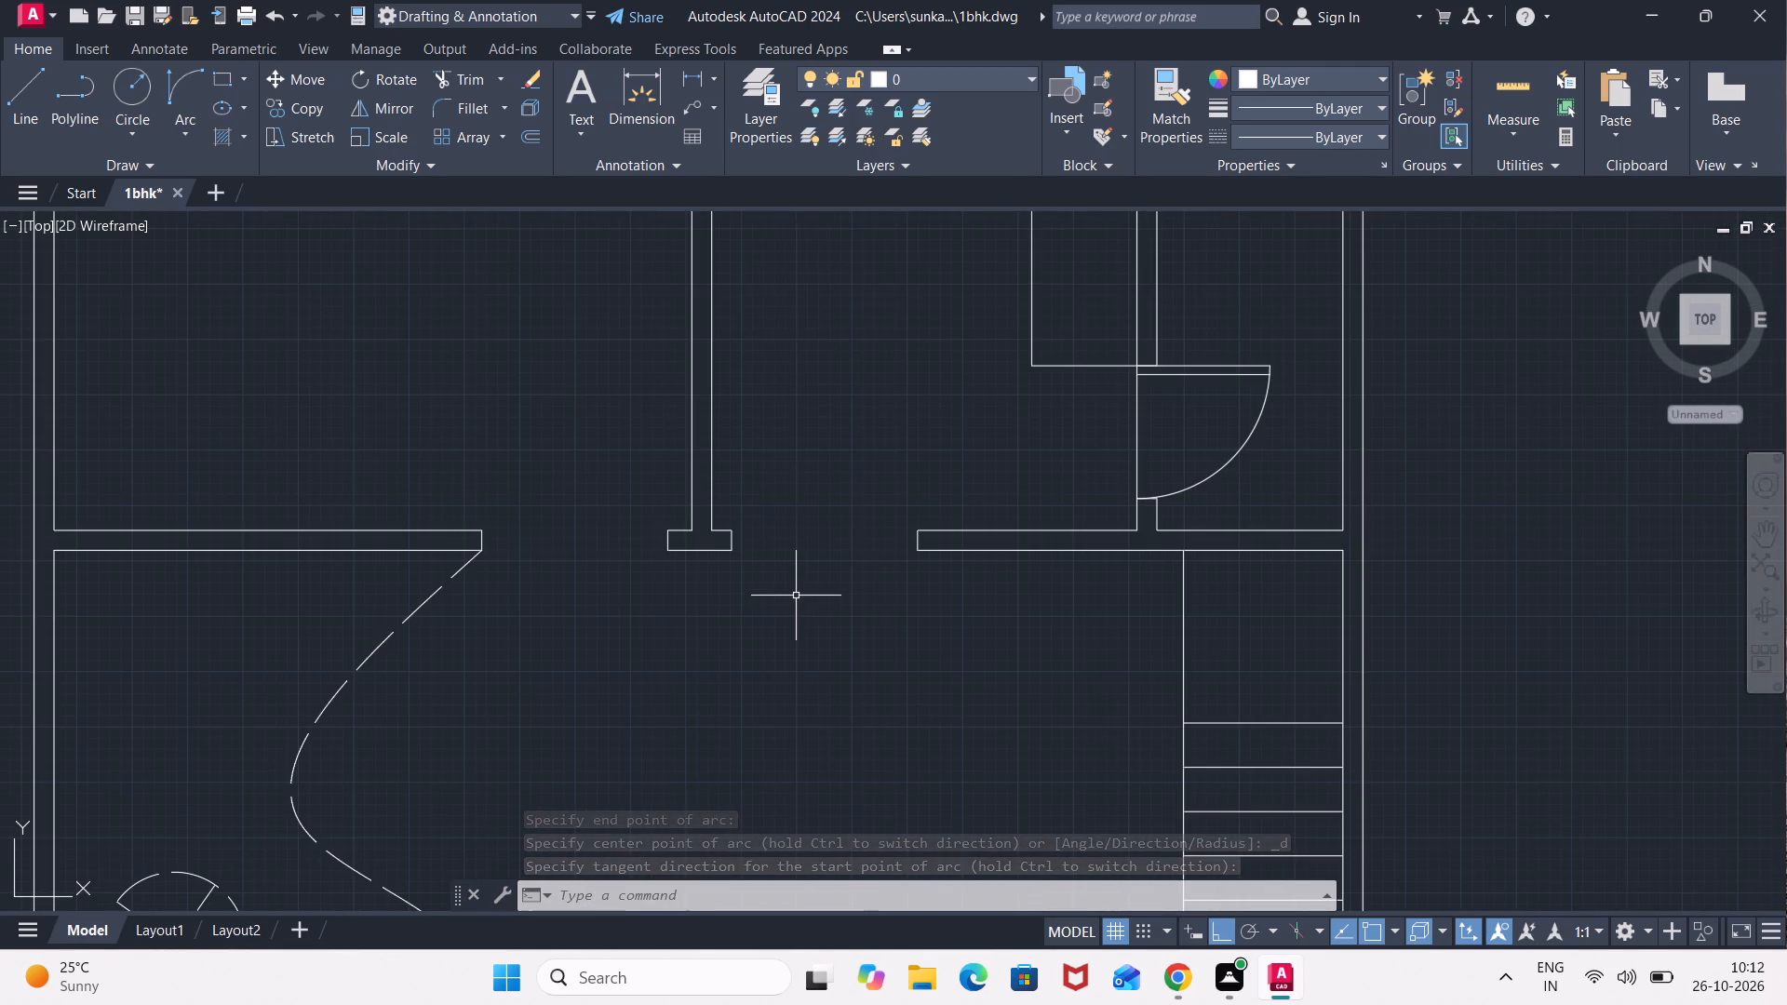
key(l)
key(Return)
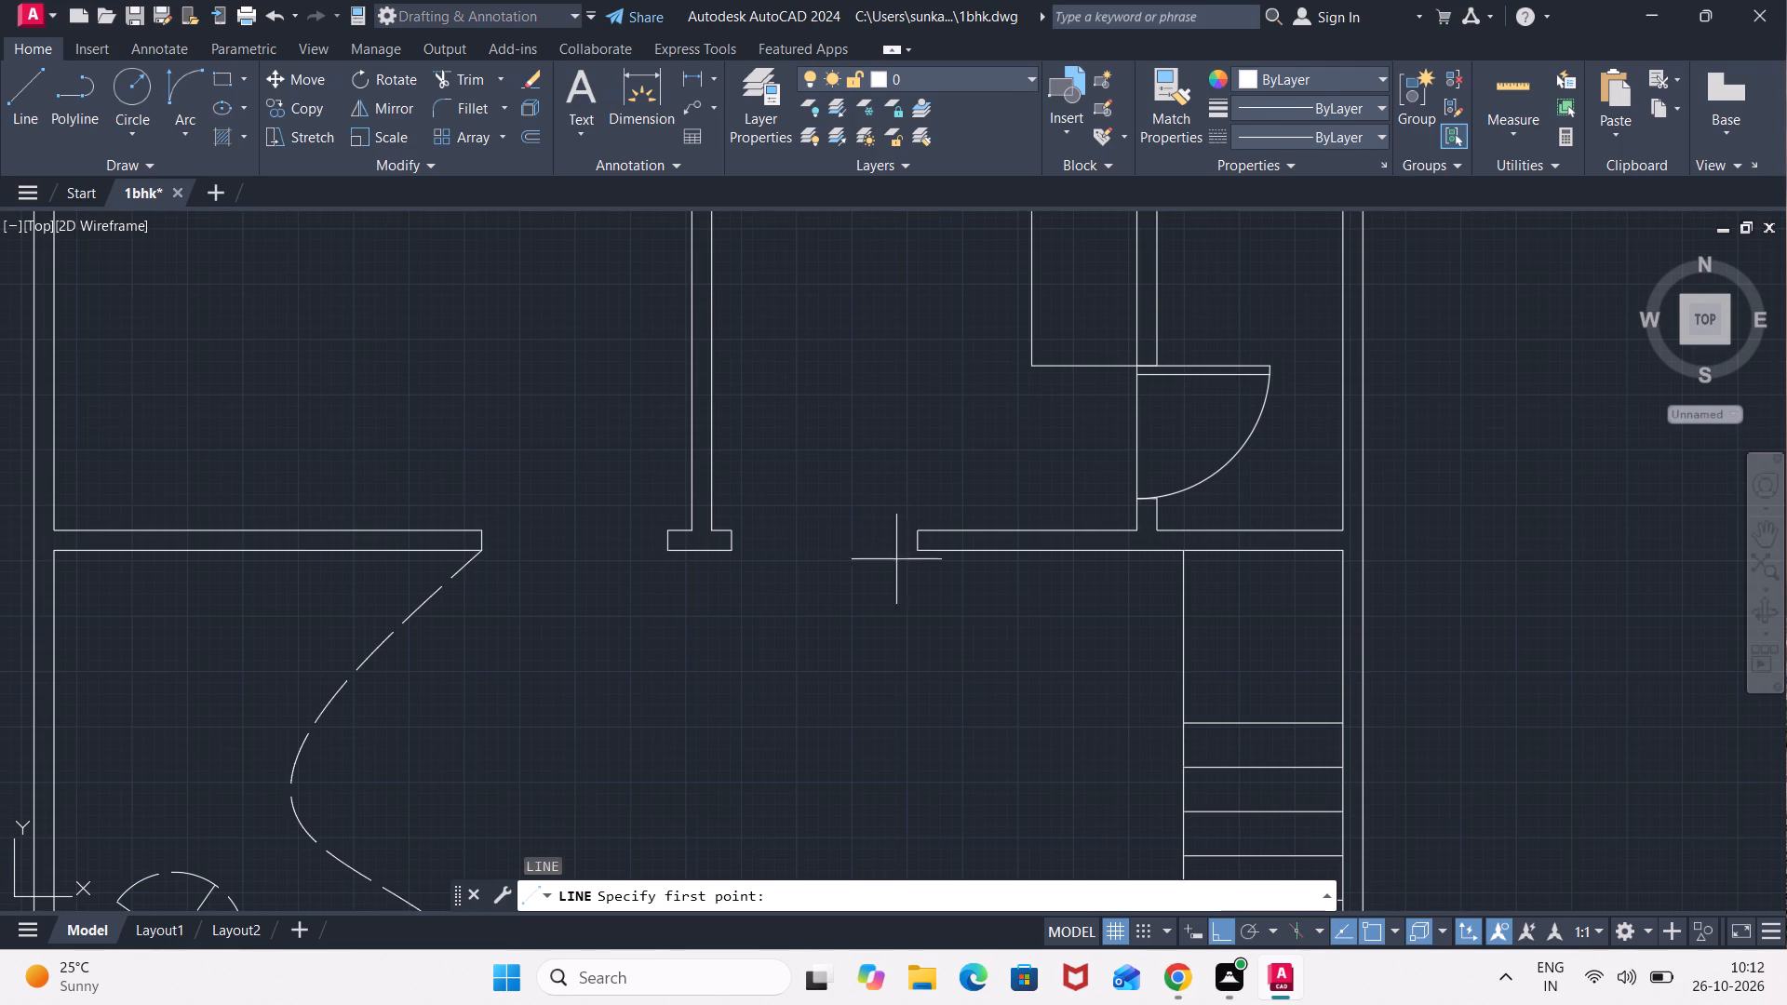
click(920, 556)
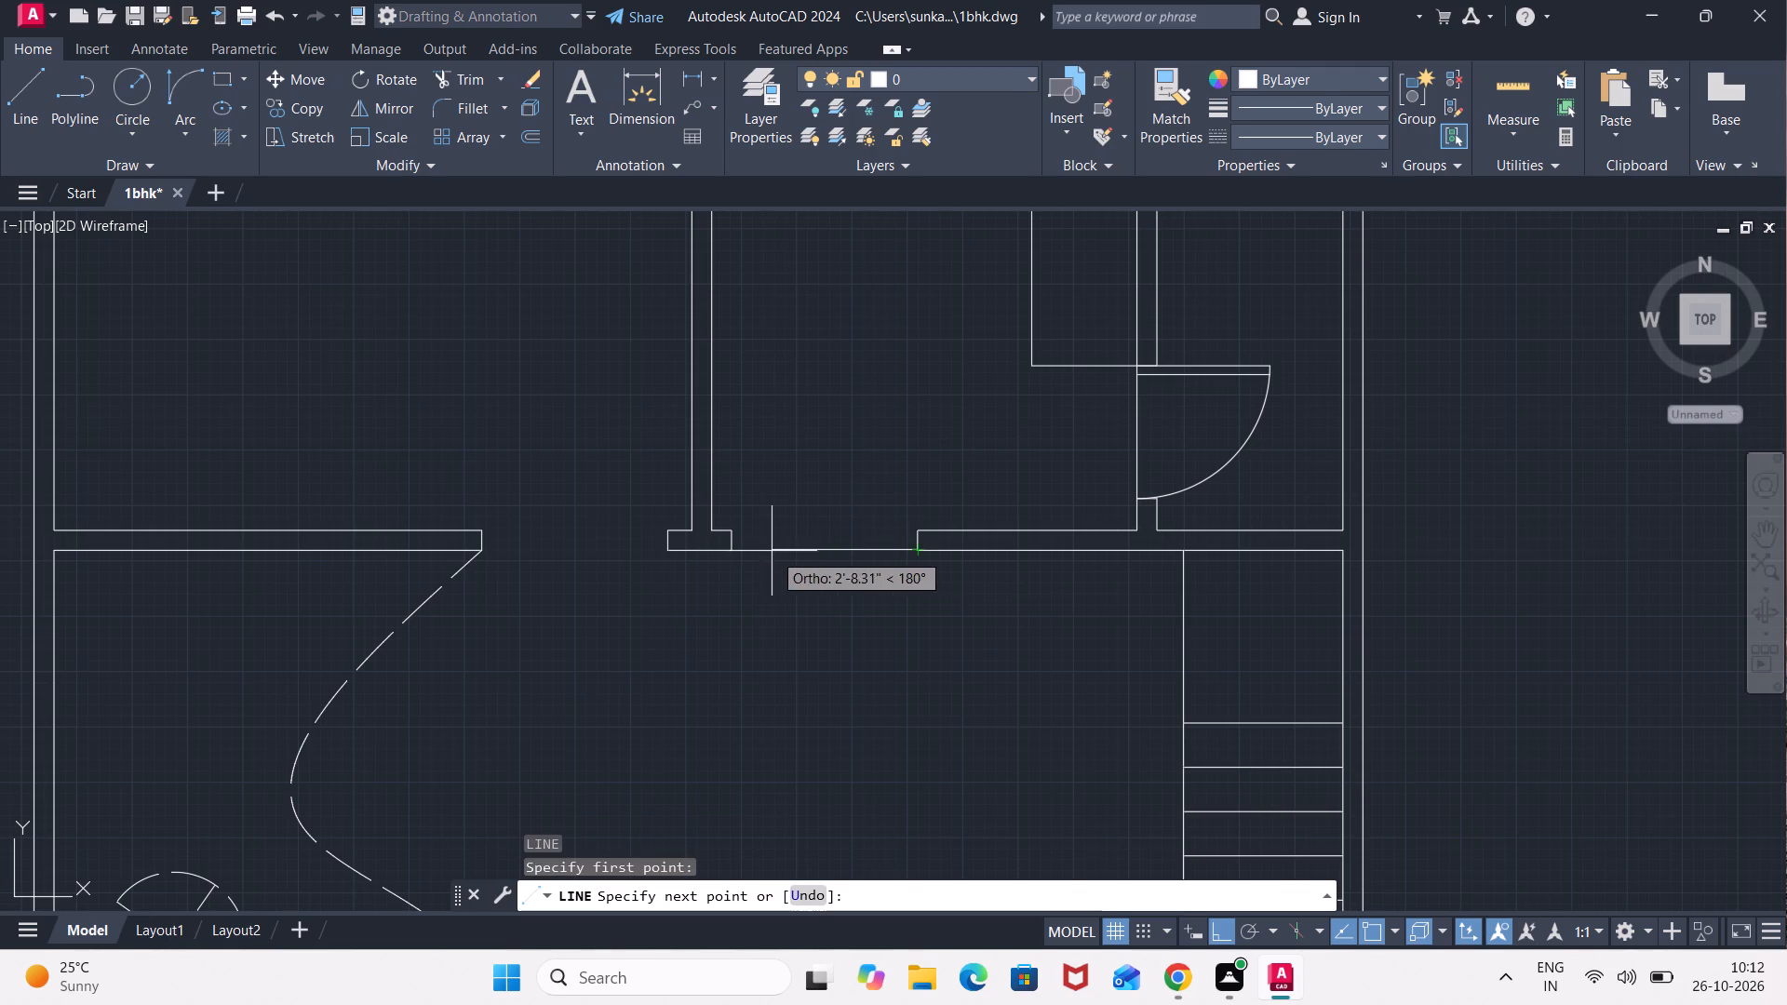
click(728, 556)
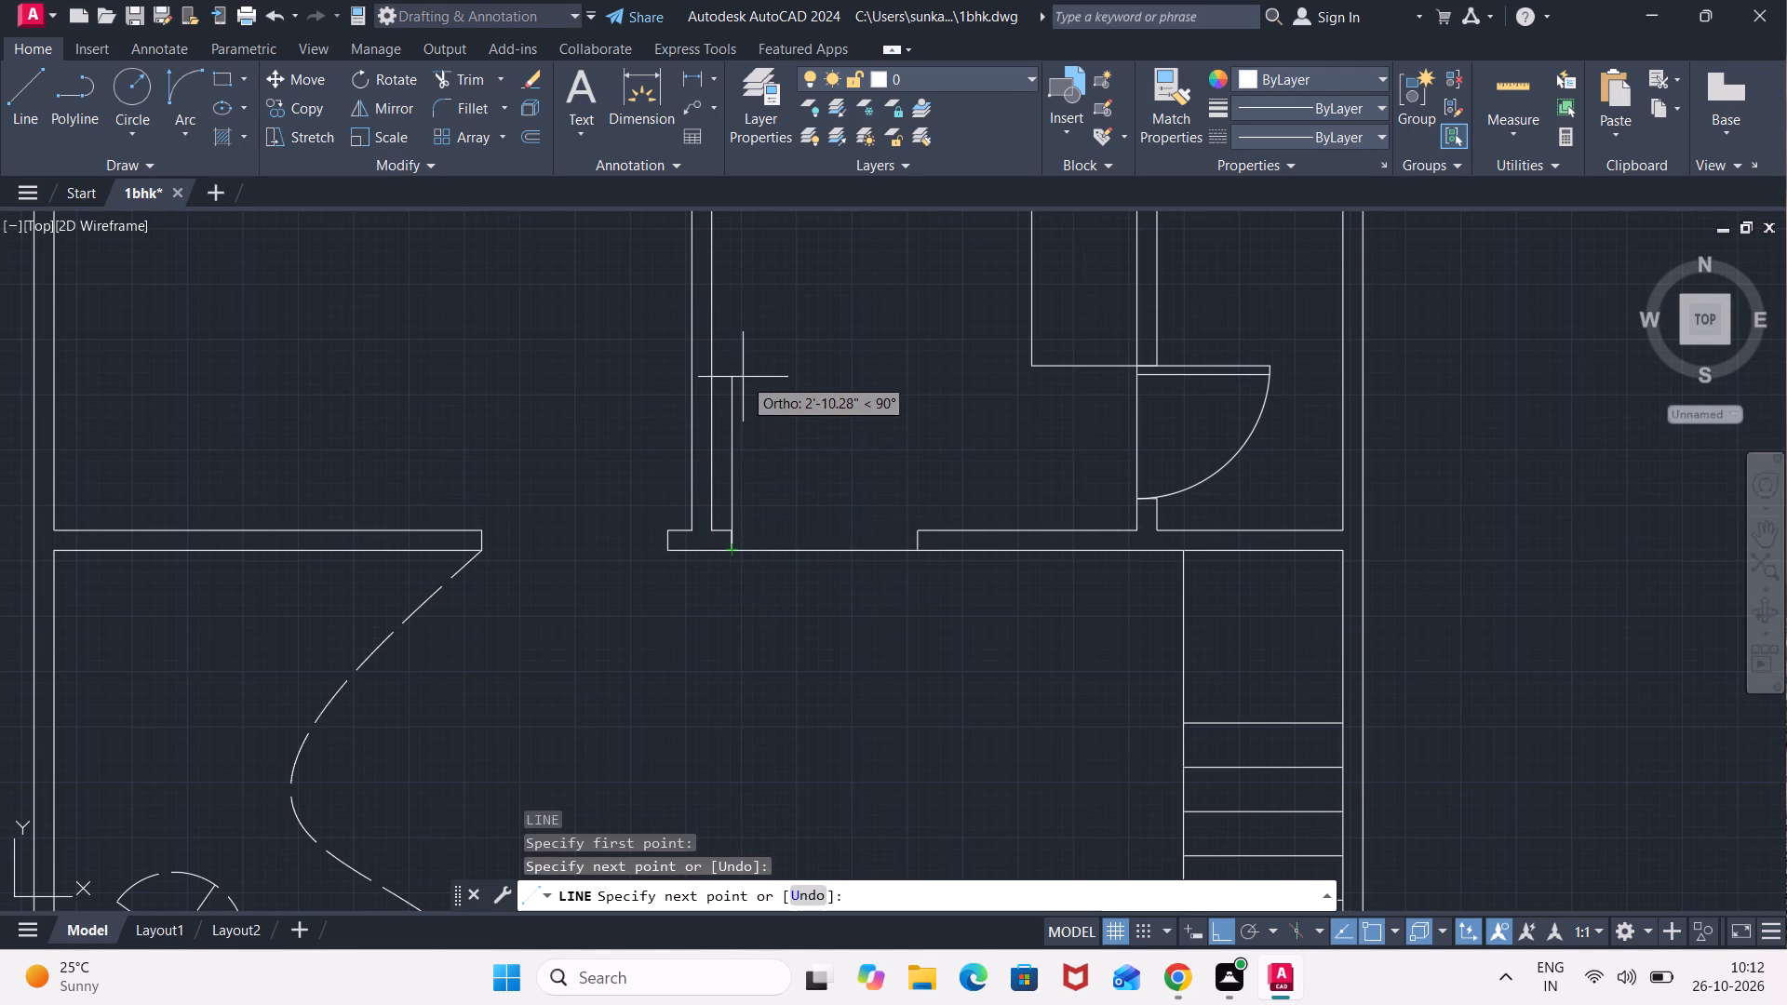
text(3'6")
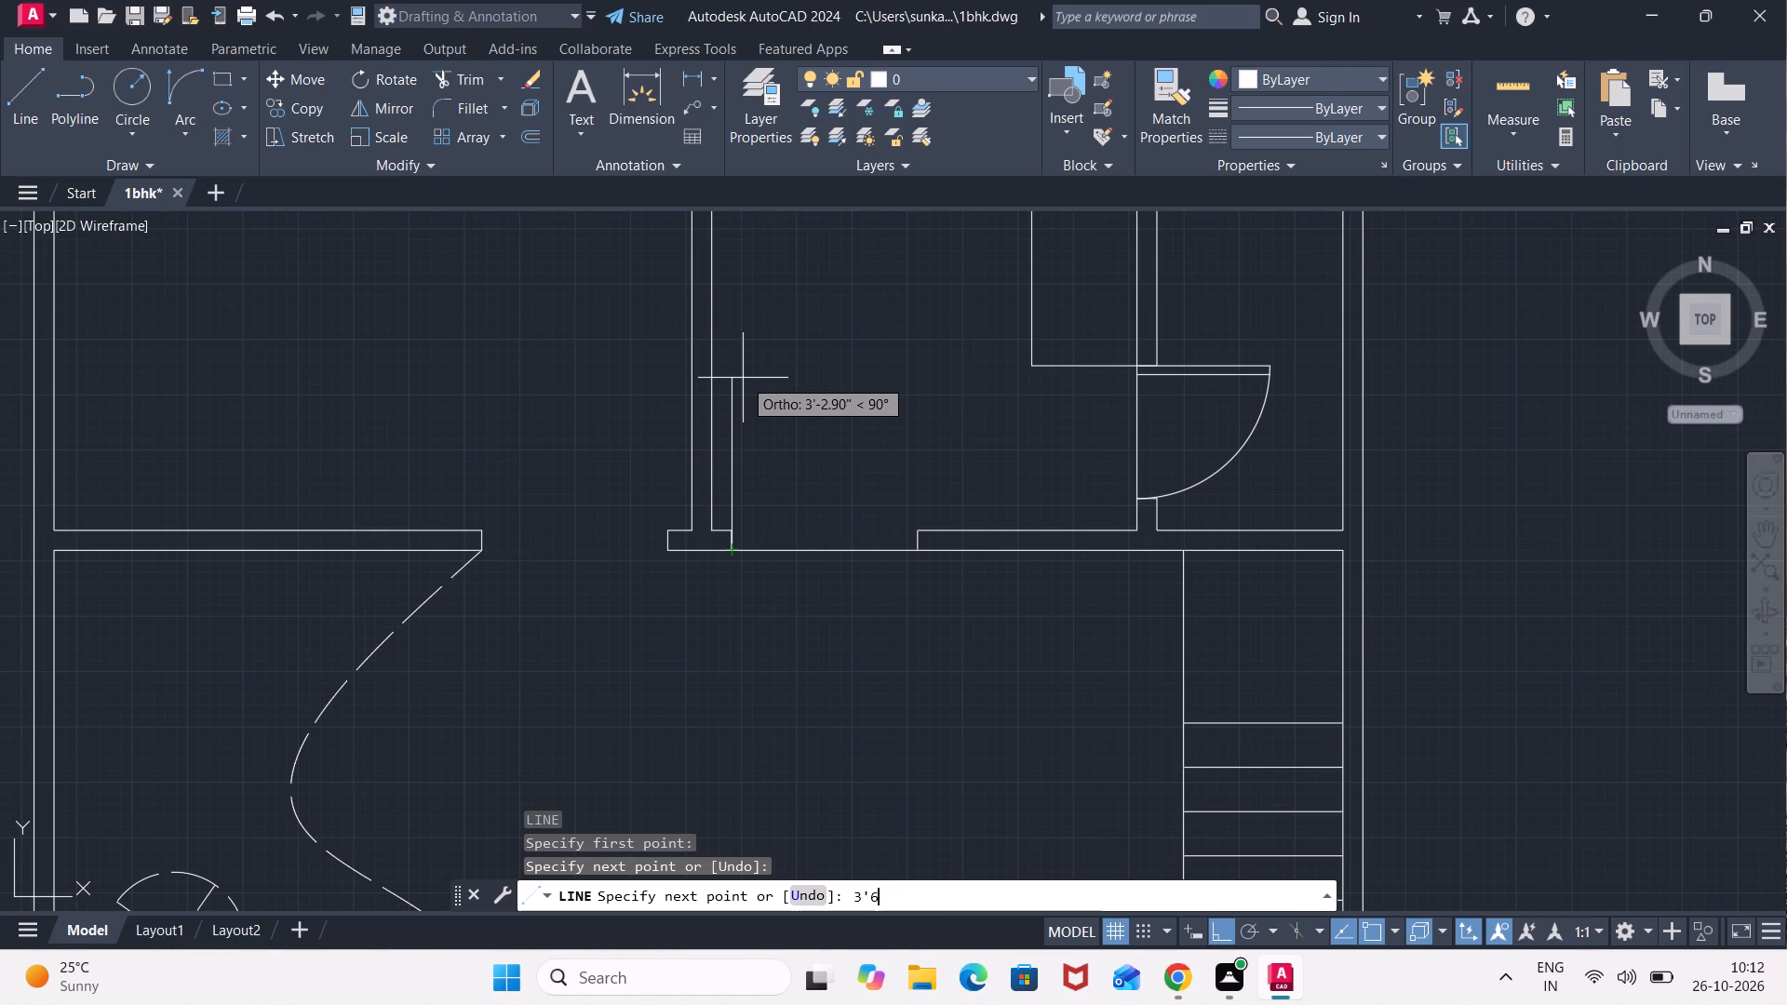
key(Return)
key(Escape)
Offset the vertical 3'6" door-leaf line 2" to the right, toward the opening.
key(o)
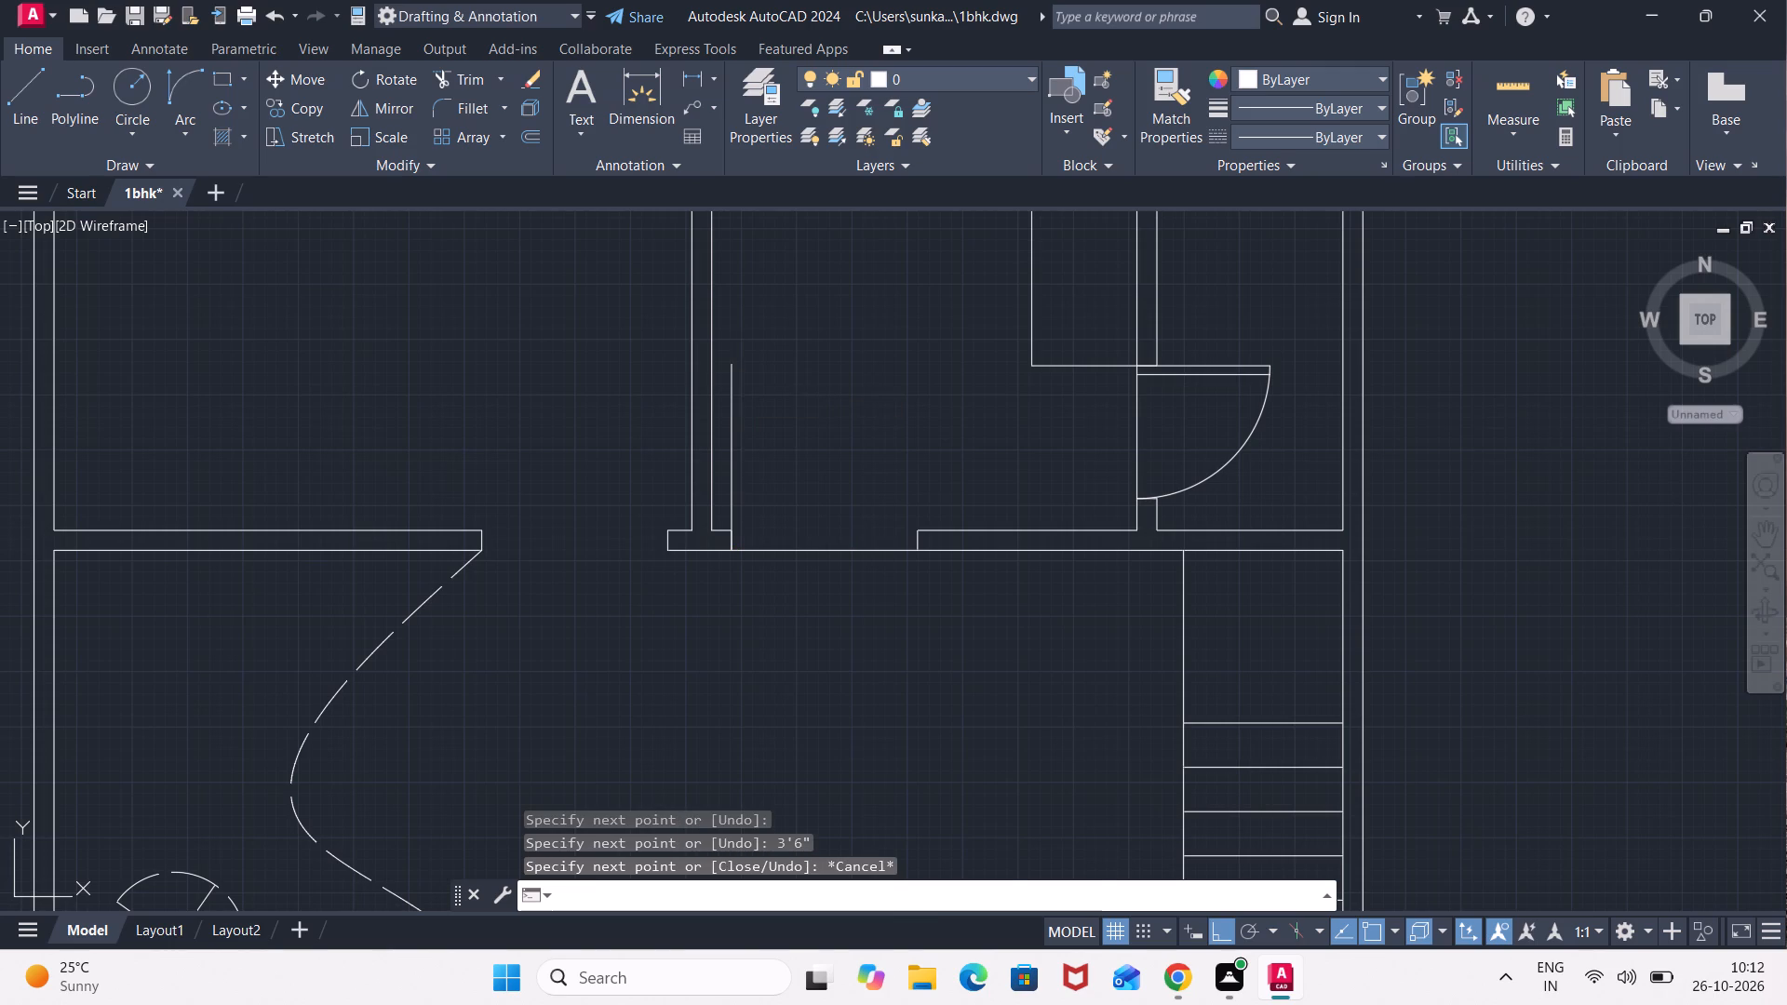
key(Return)
key(Return)
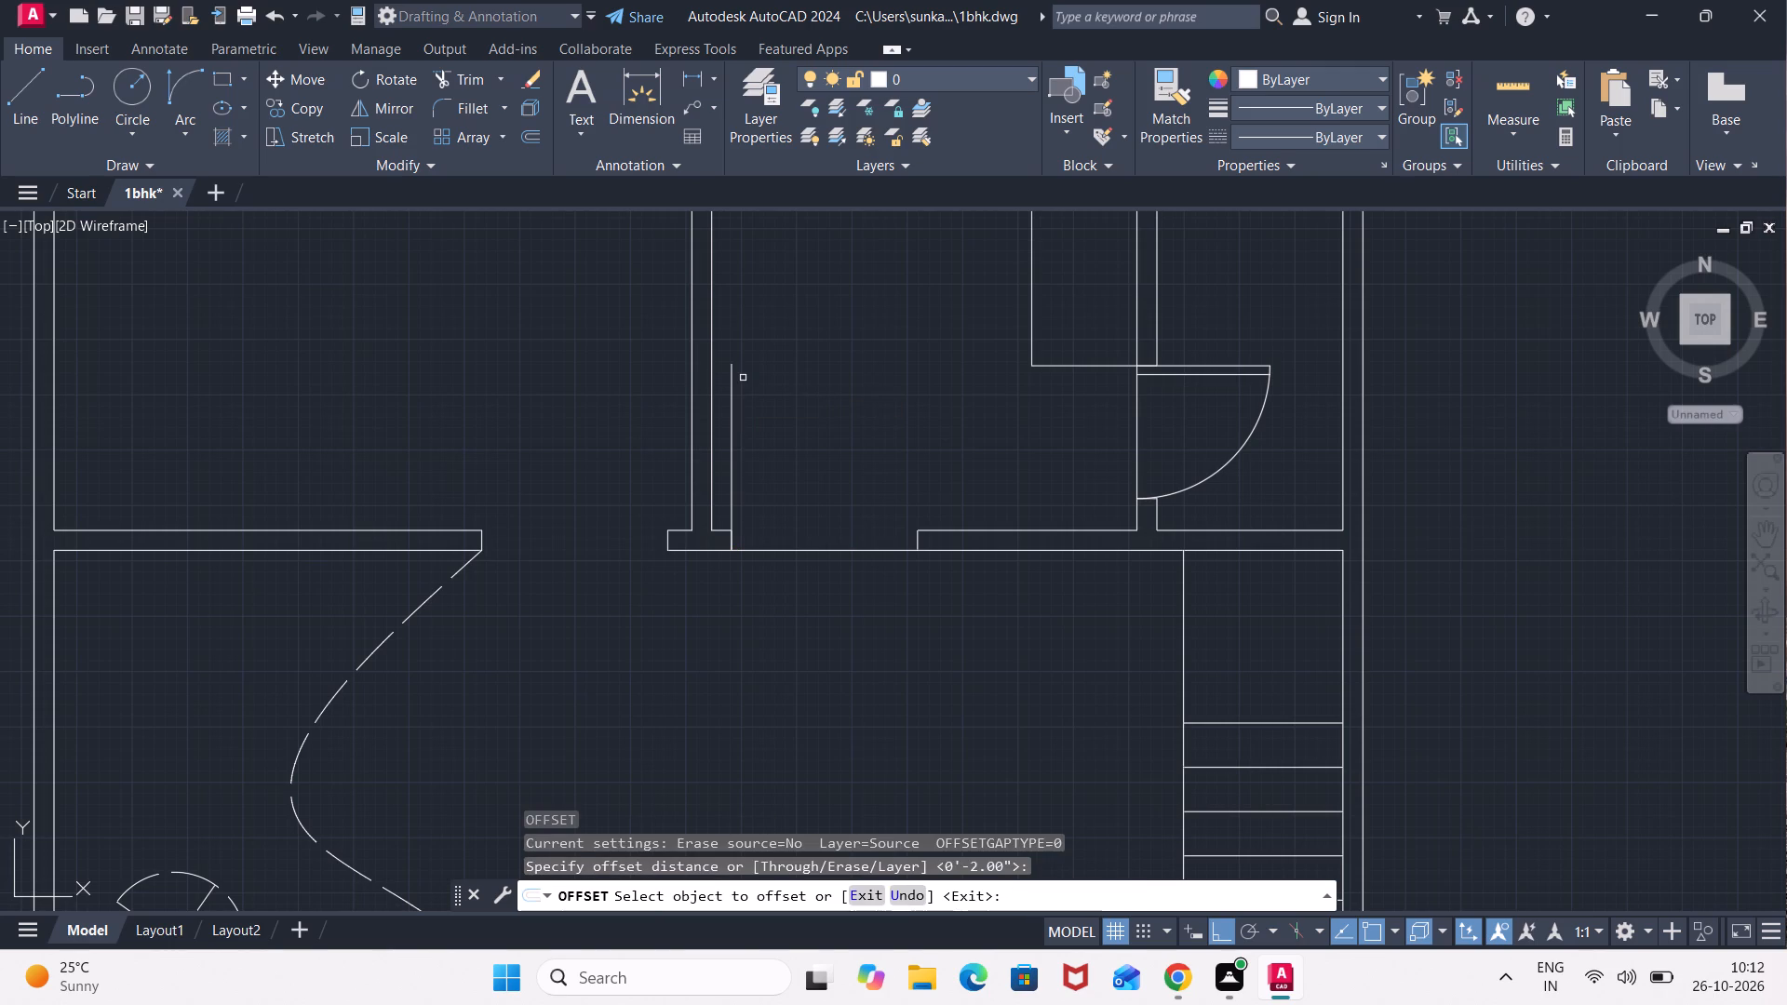
click(732, 427)
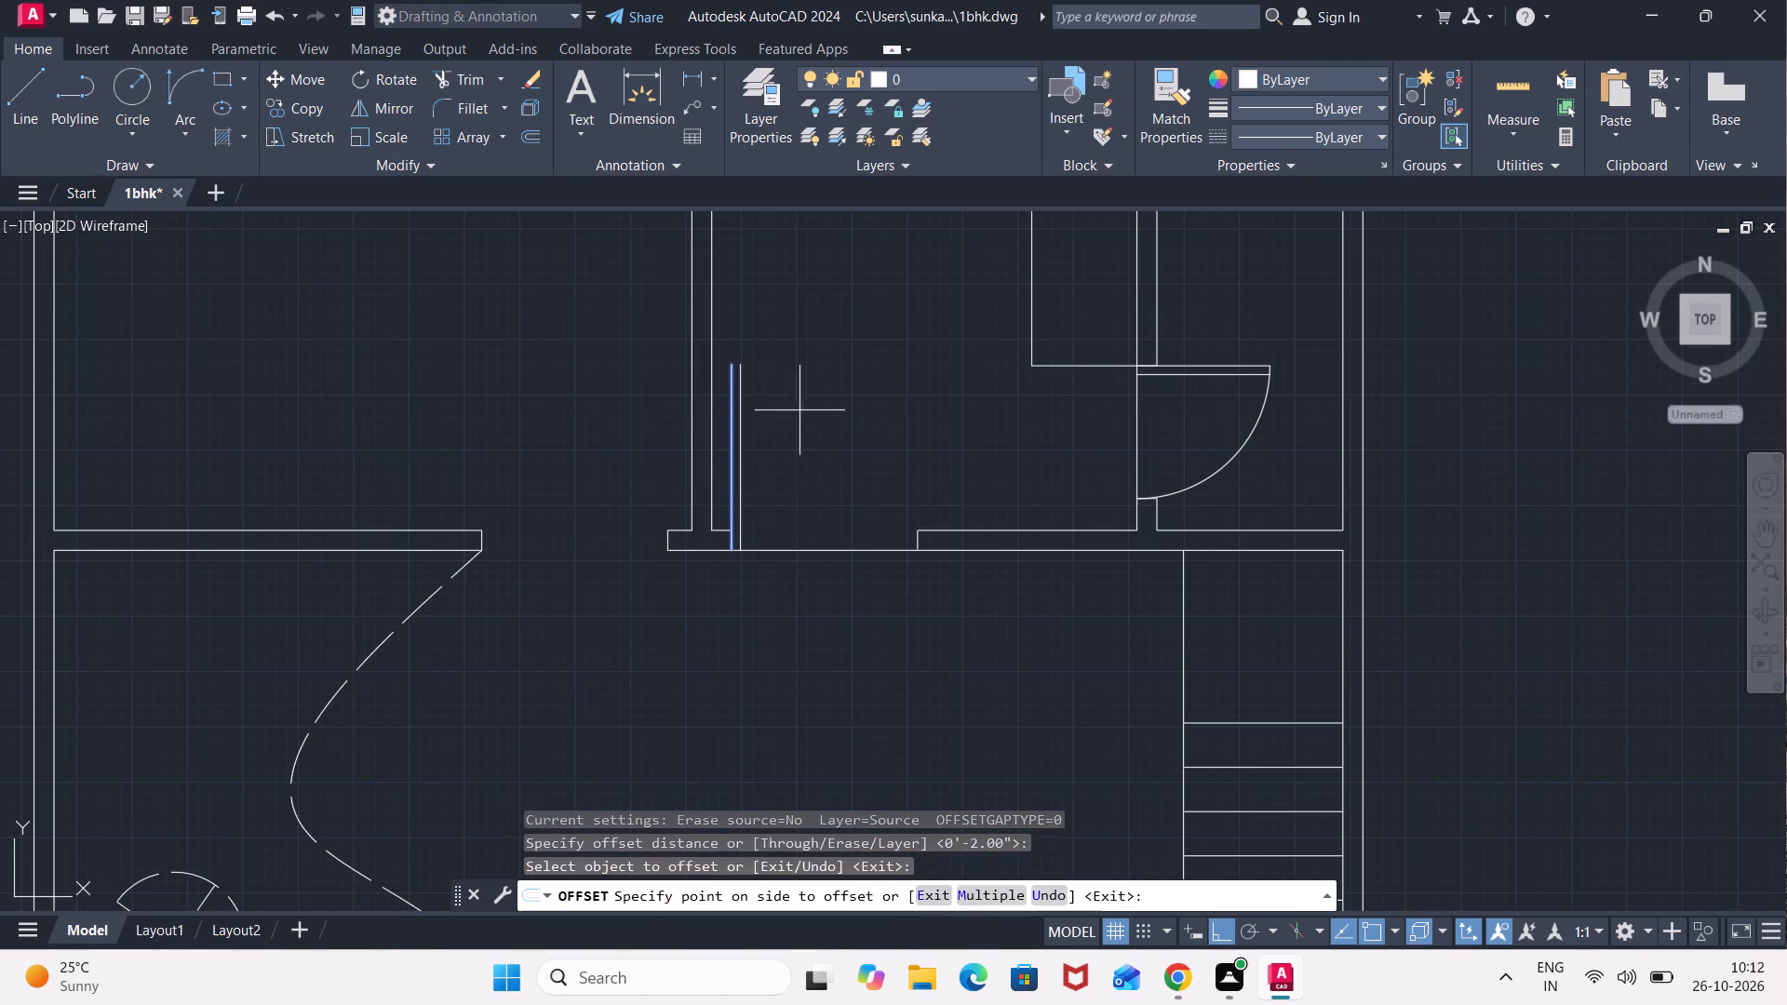
click(801, 410)
Draw a Start, End, Direction swing arc from the top of the 3'6" leaf line to the right jamb's lower corner, bulging up and right.
click(181, 121)
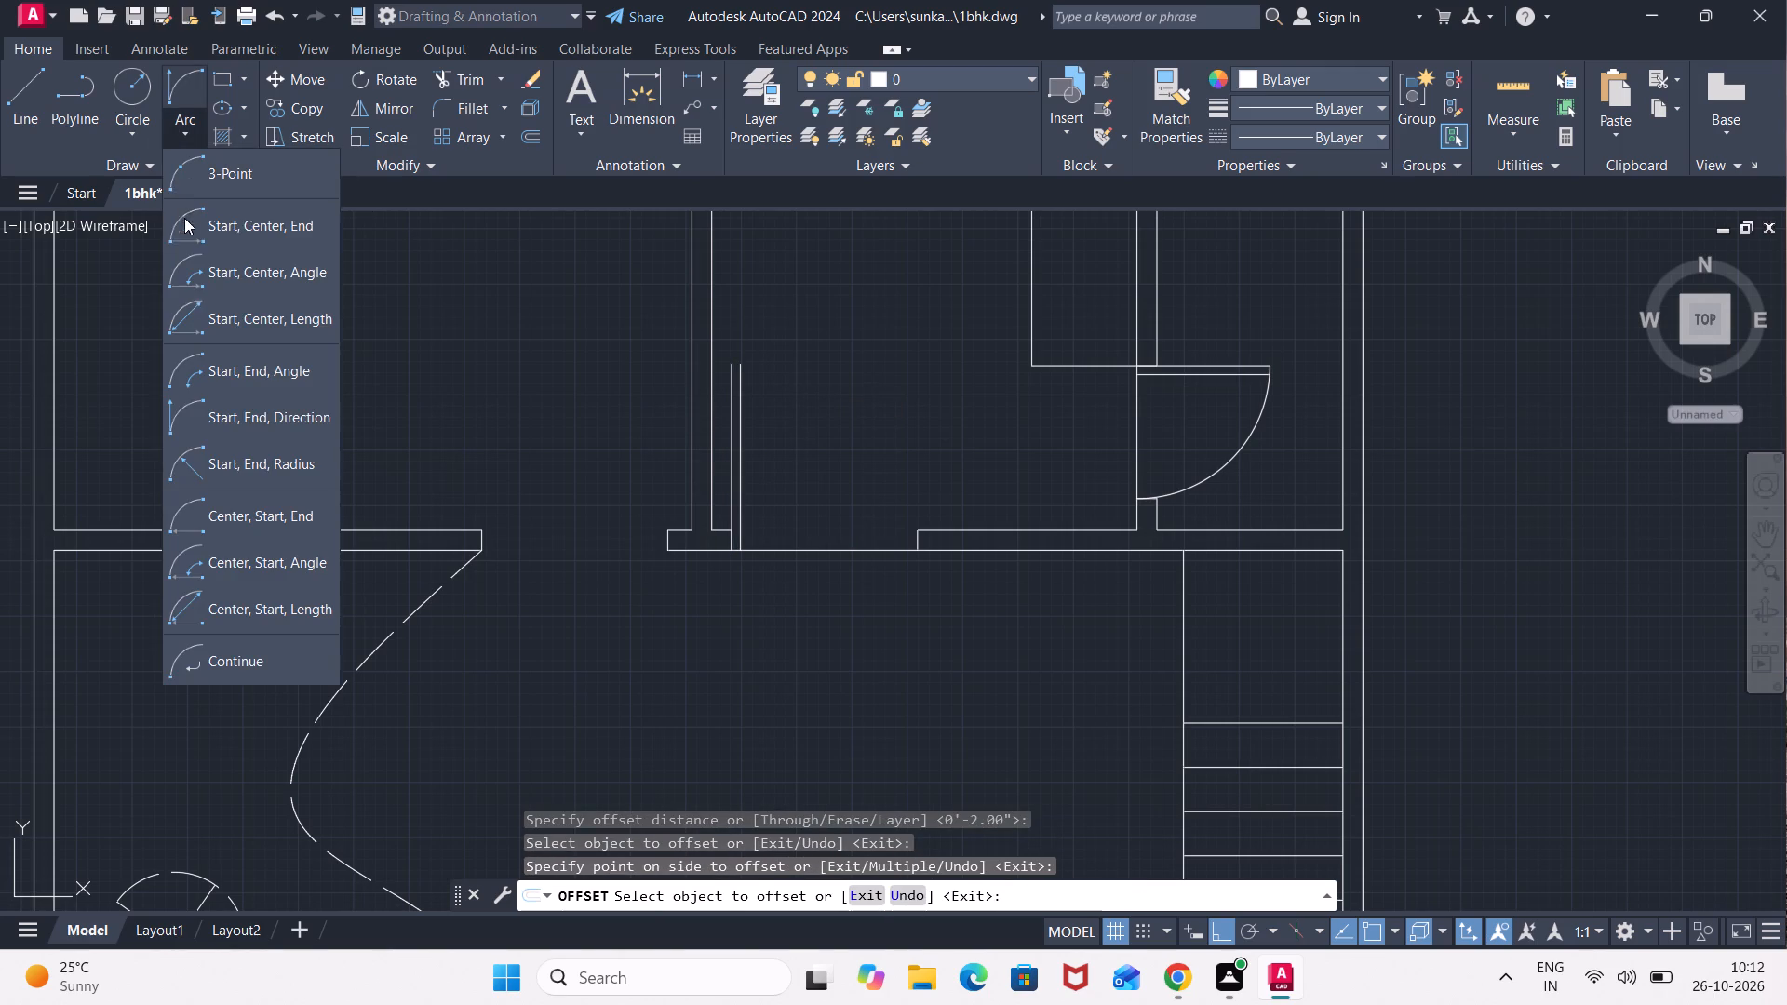
click(244, 416)
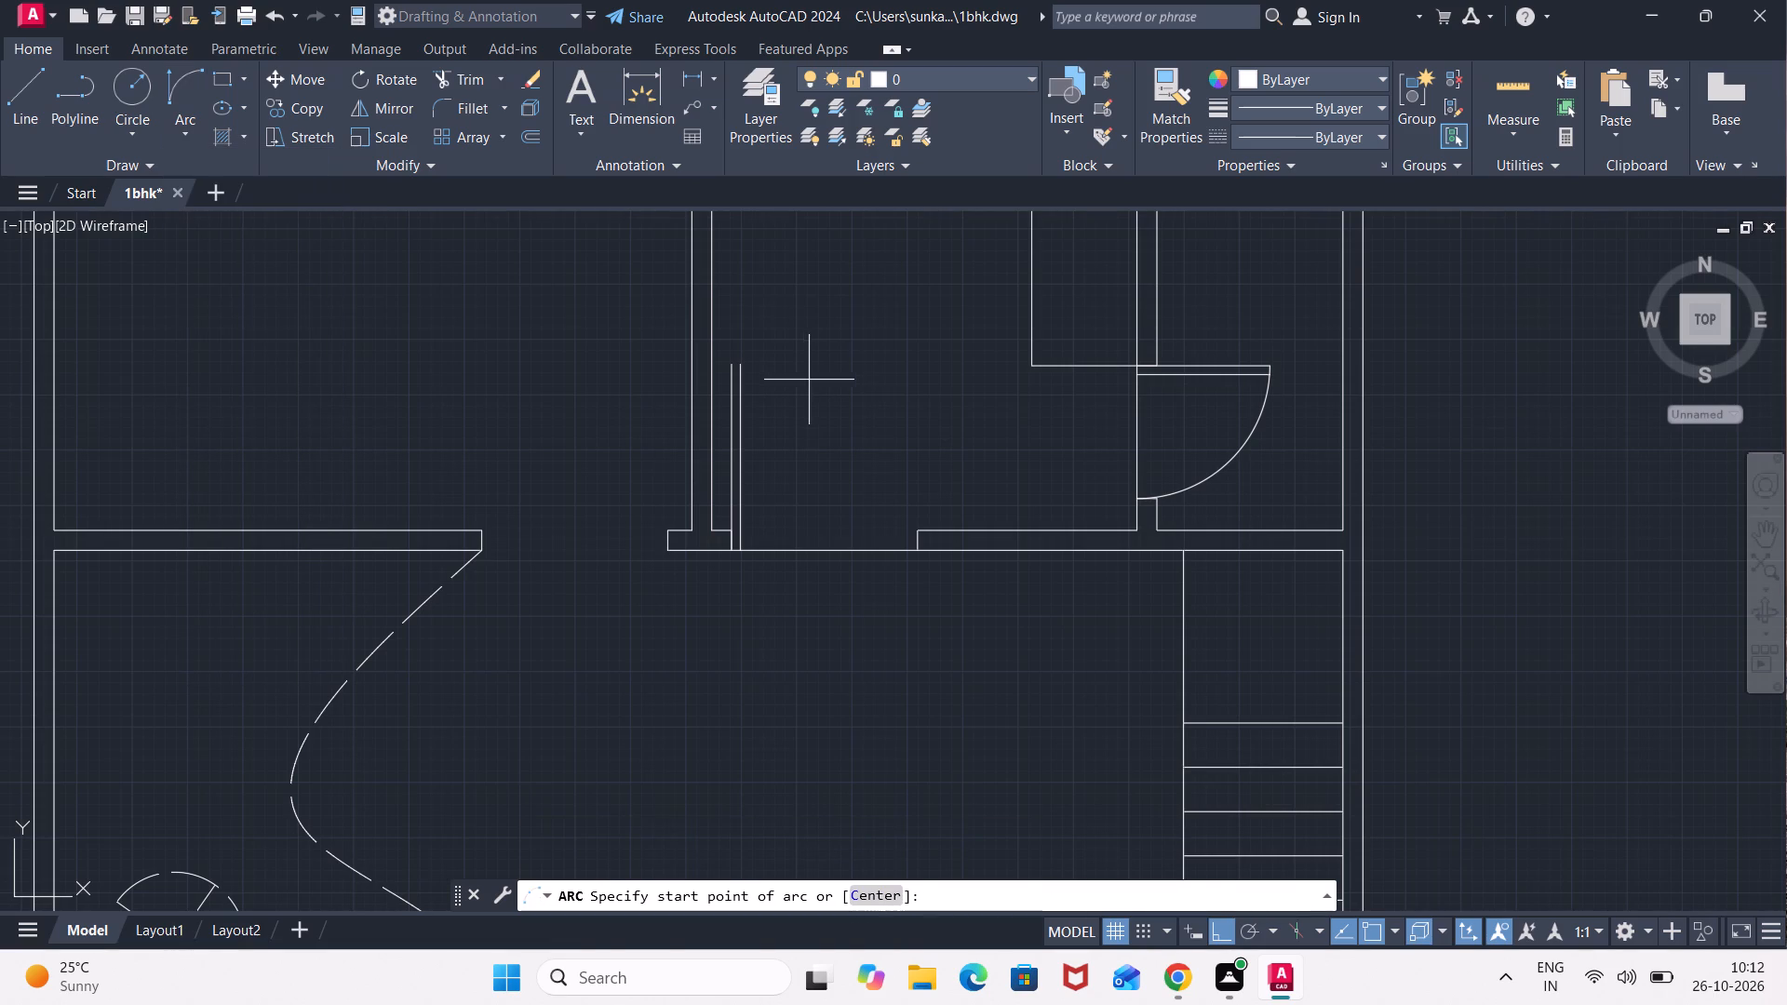
click(733, 358)
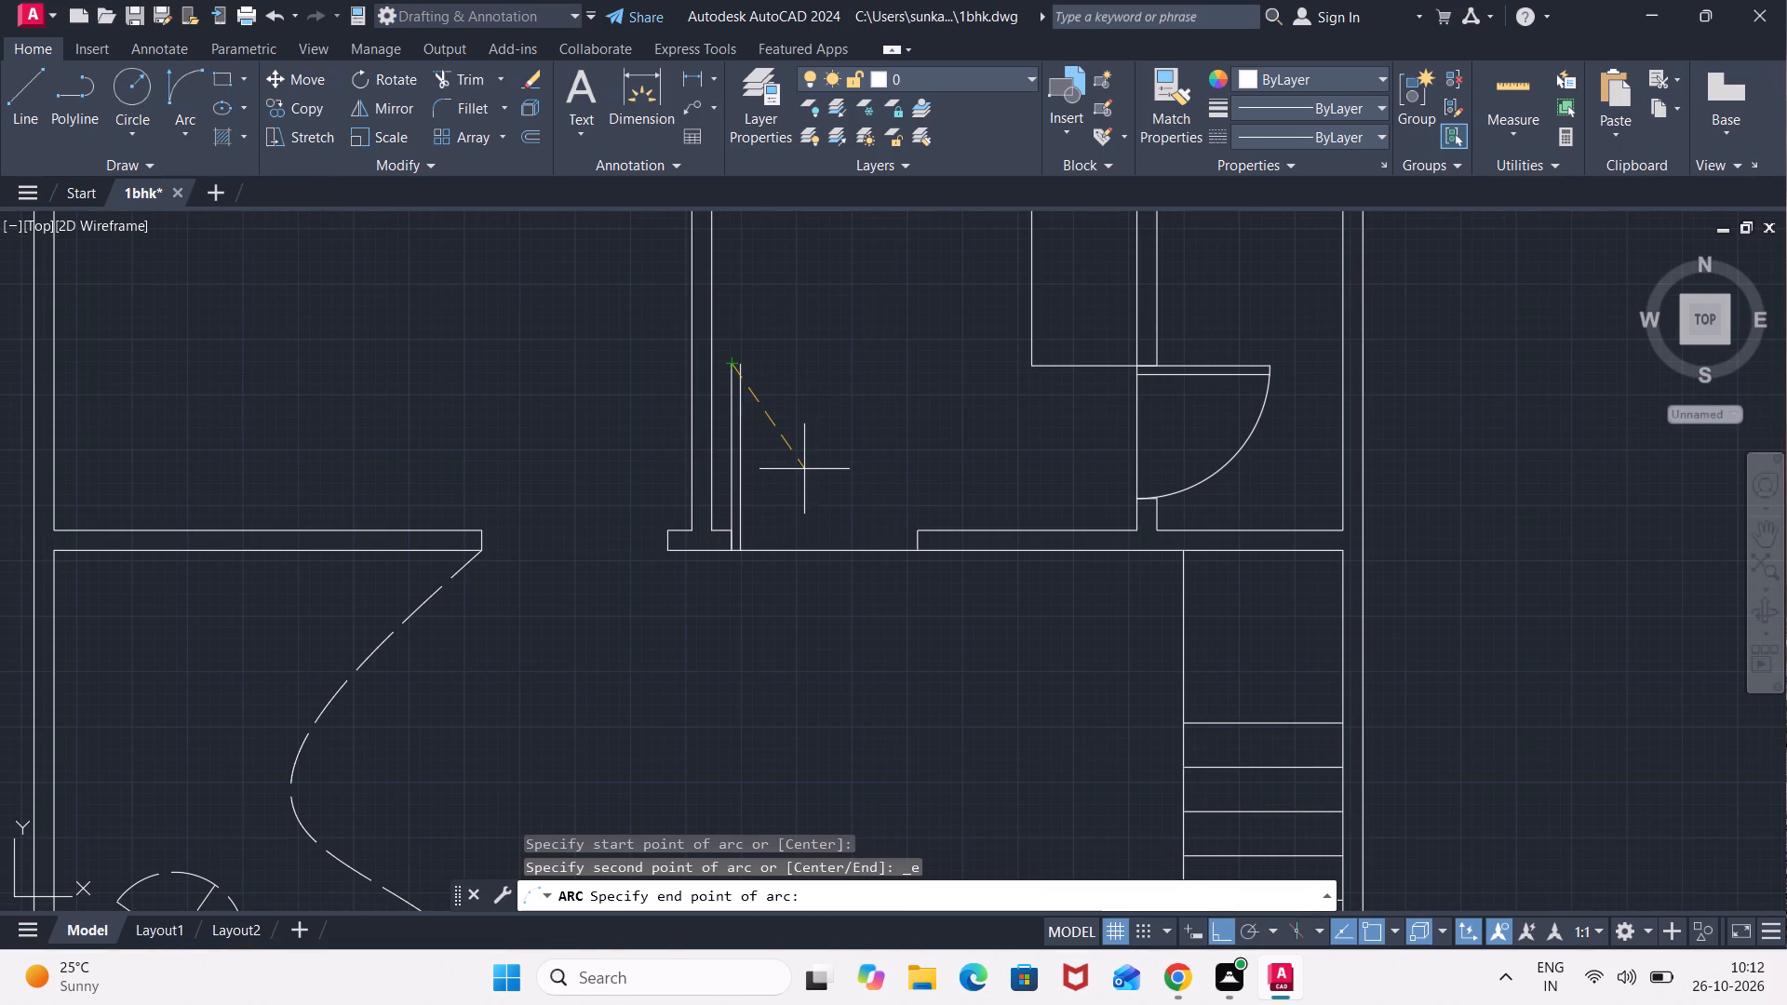
scroll(915, 562, up, 2)
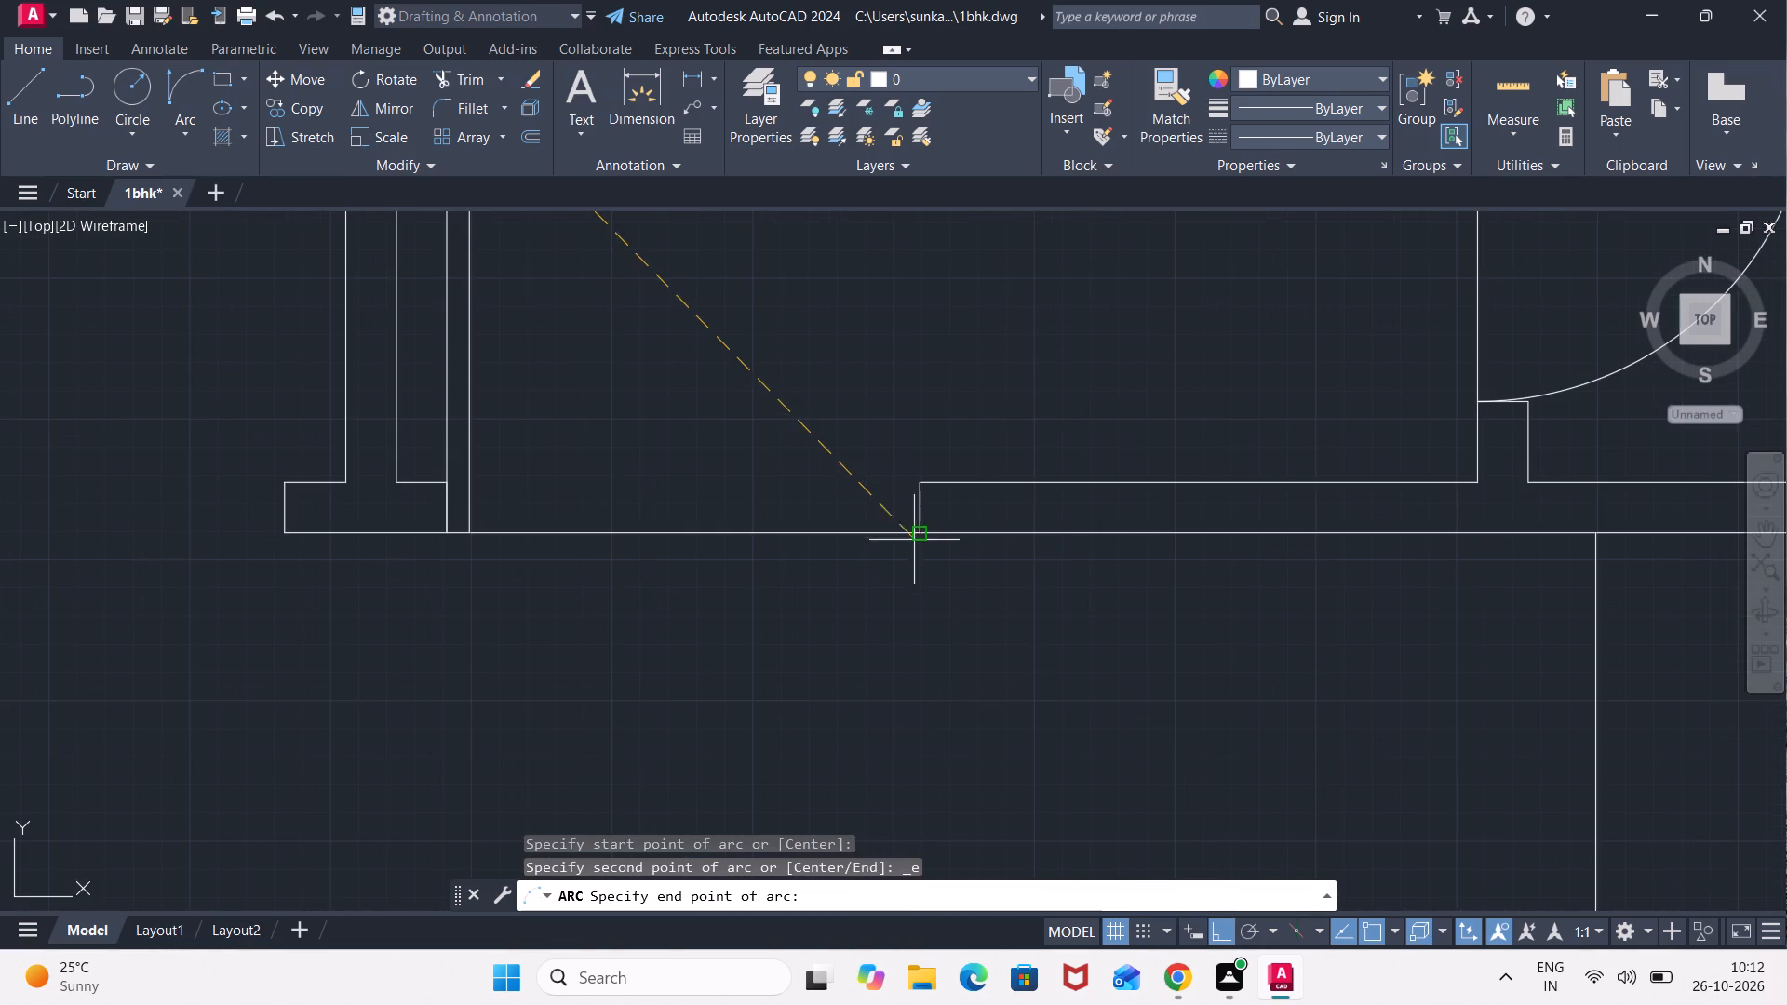
click(915, 524)
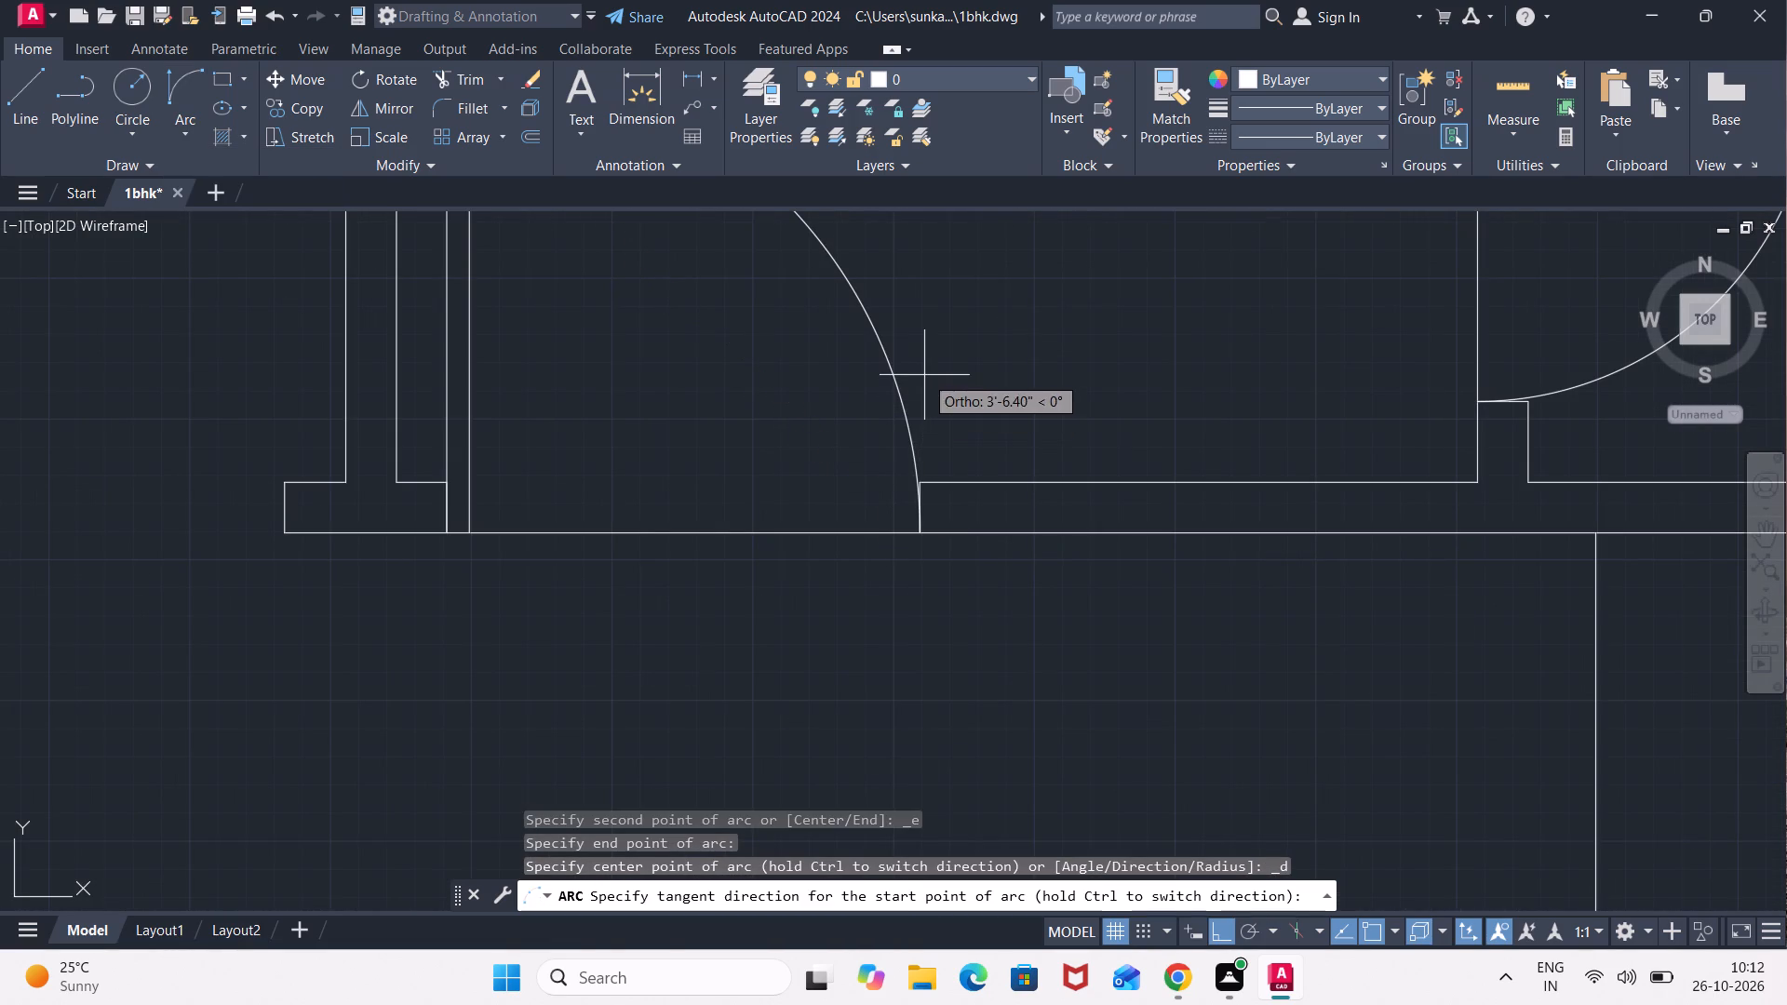
click(924, 375)
Erase the swing arc of the upper door, inside the area with the dashed cross.
scroll(924, 375, down, 3)
middle_drag(932, 334, 894, 754)
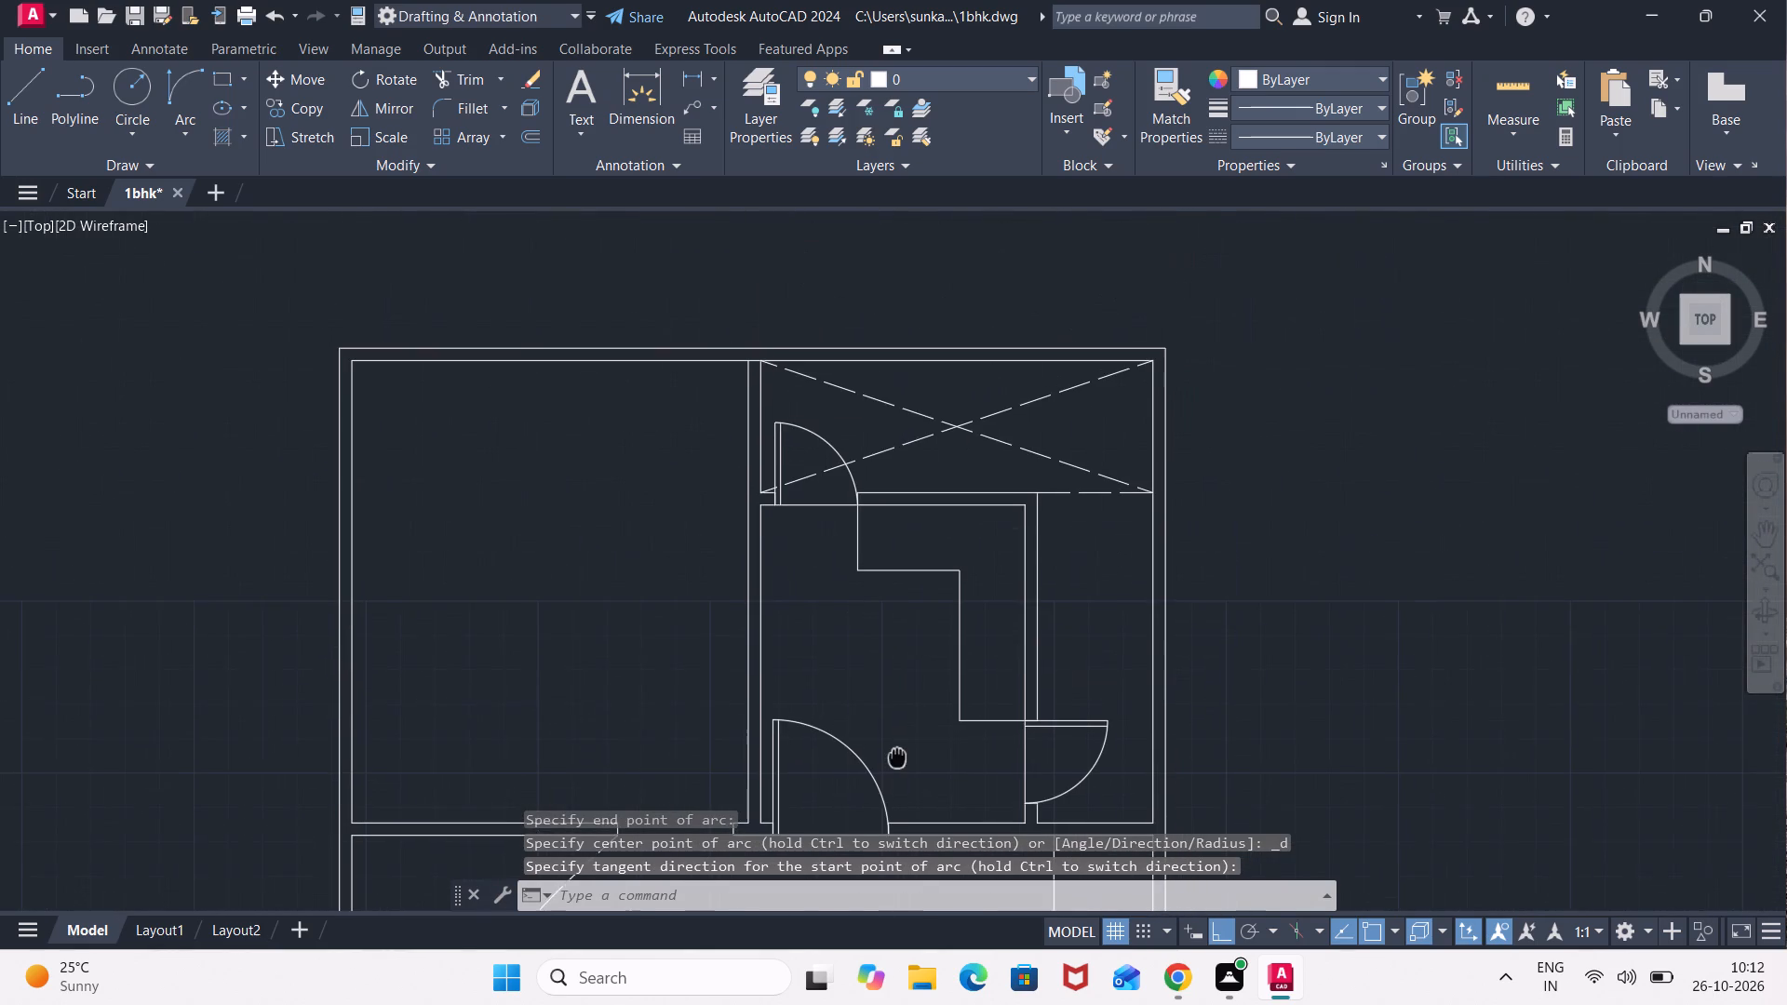
click(833, 429)
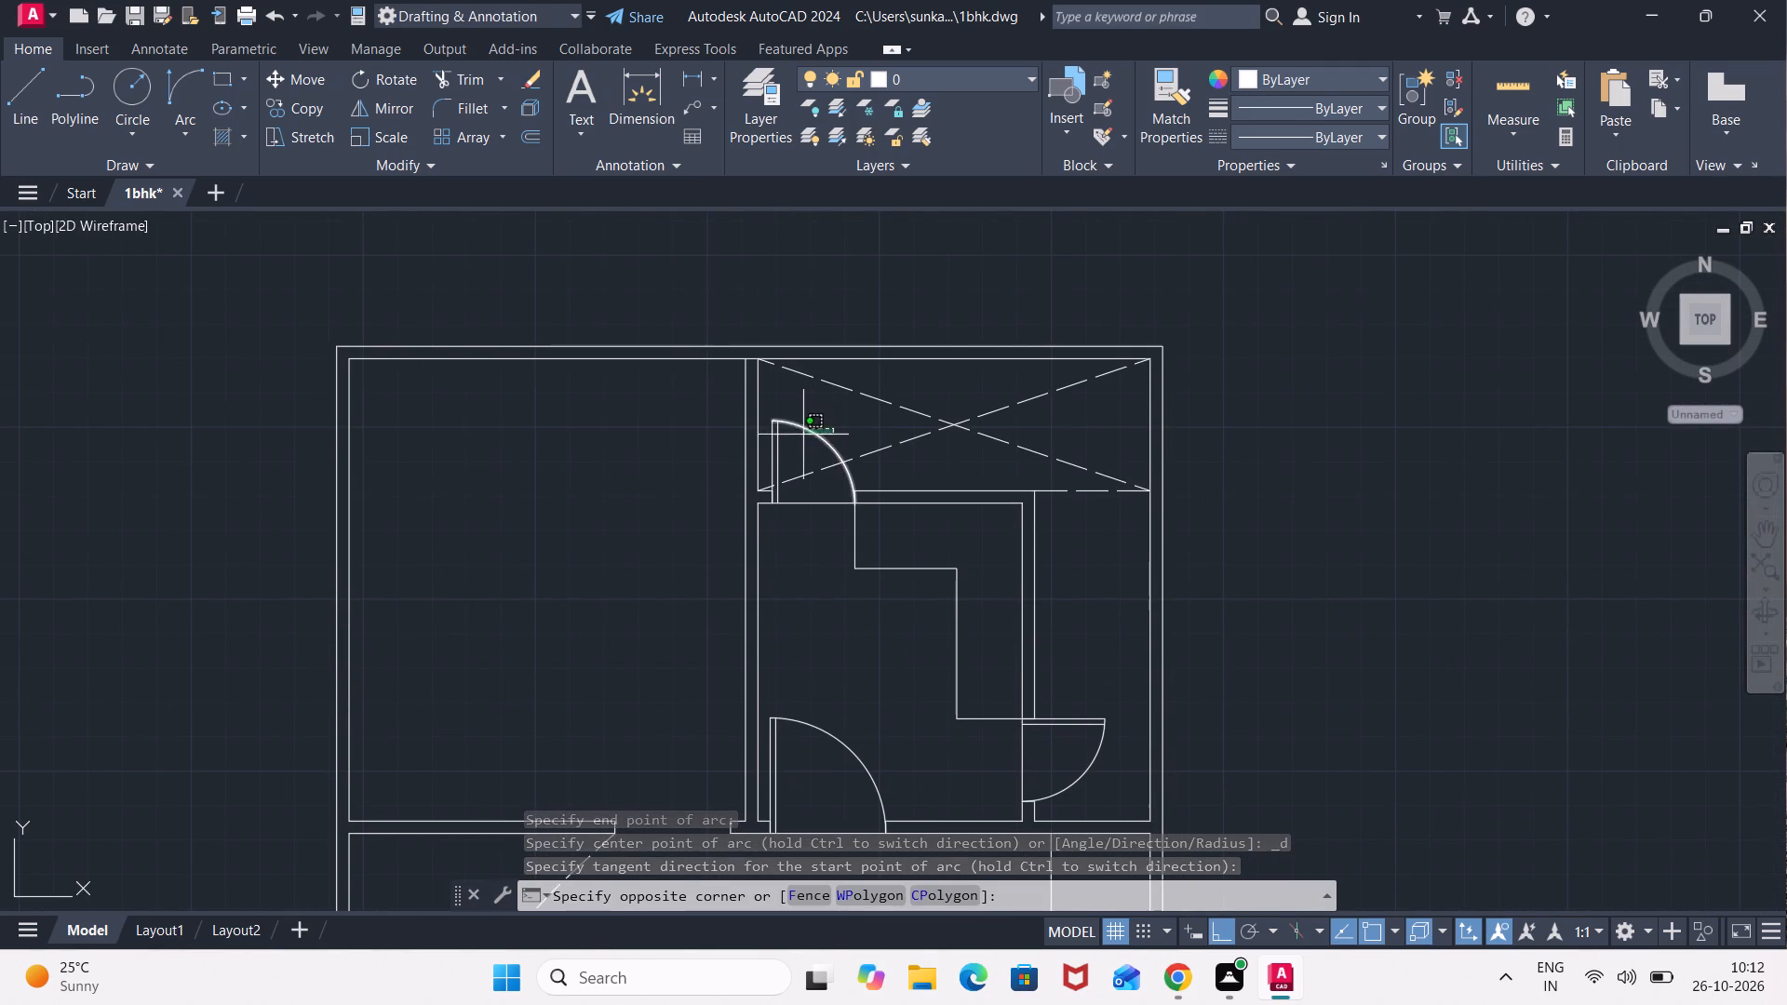
click(796, 440)
key(Delete)
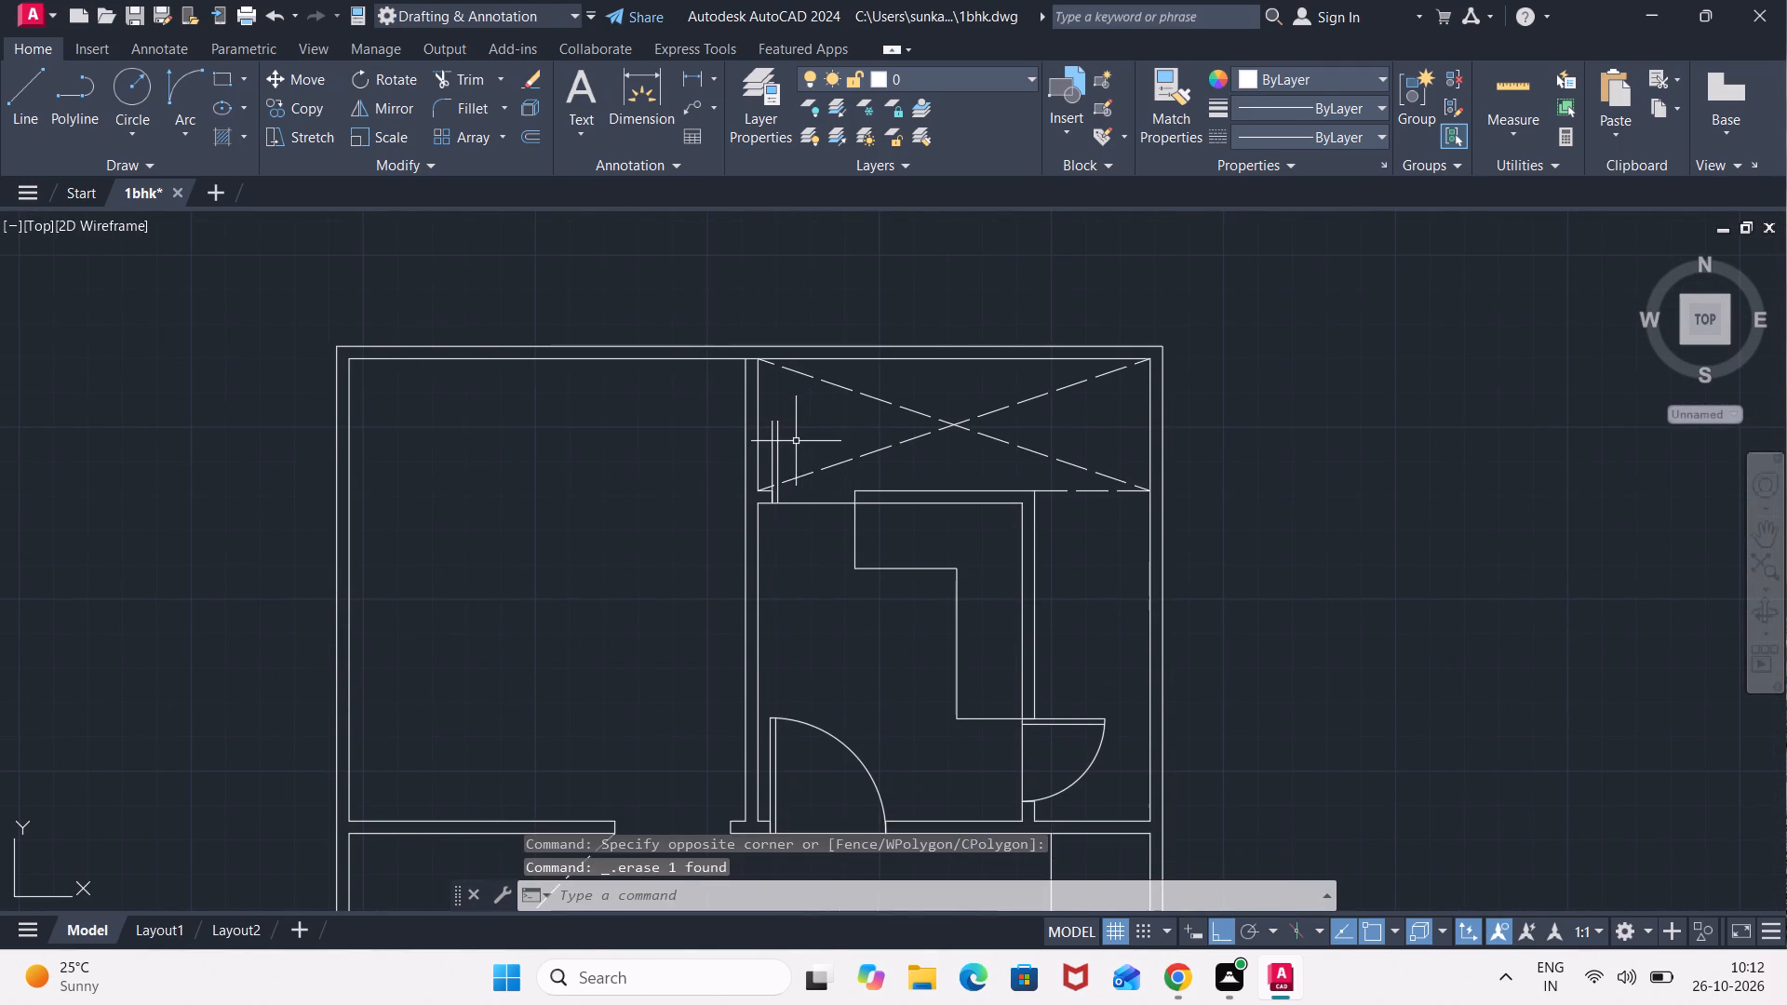
Draw a Start, End, Direction swing arc from the top of the upper door's left leaf line to the right jamb's lower corner, bulging up and right.
click(194, 125)
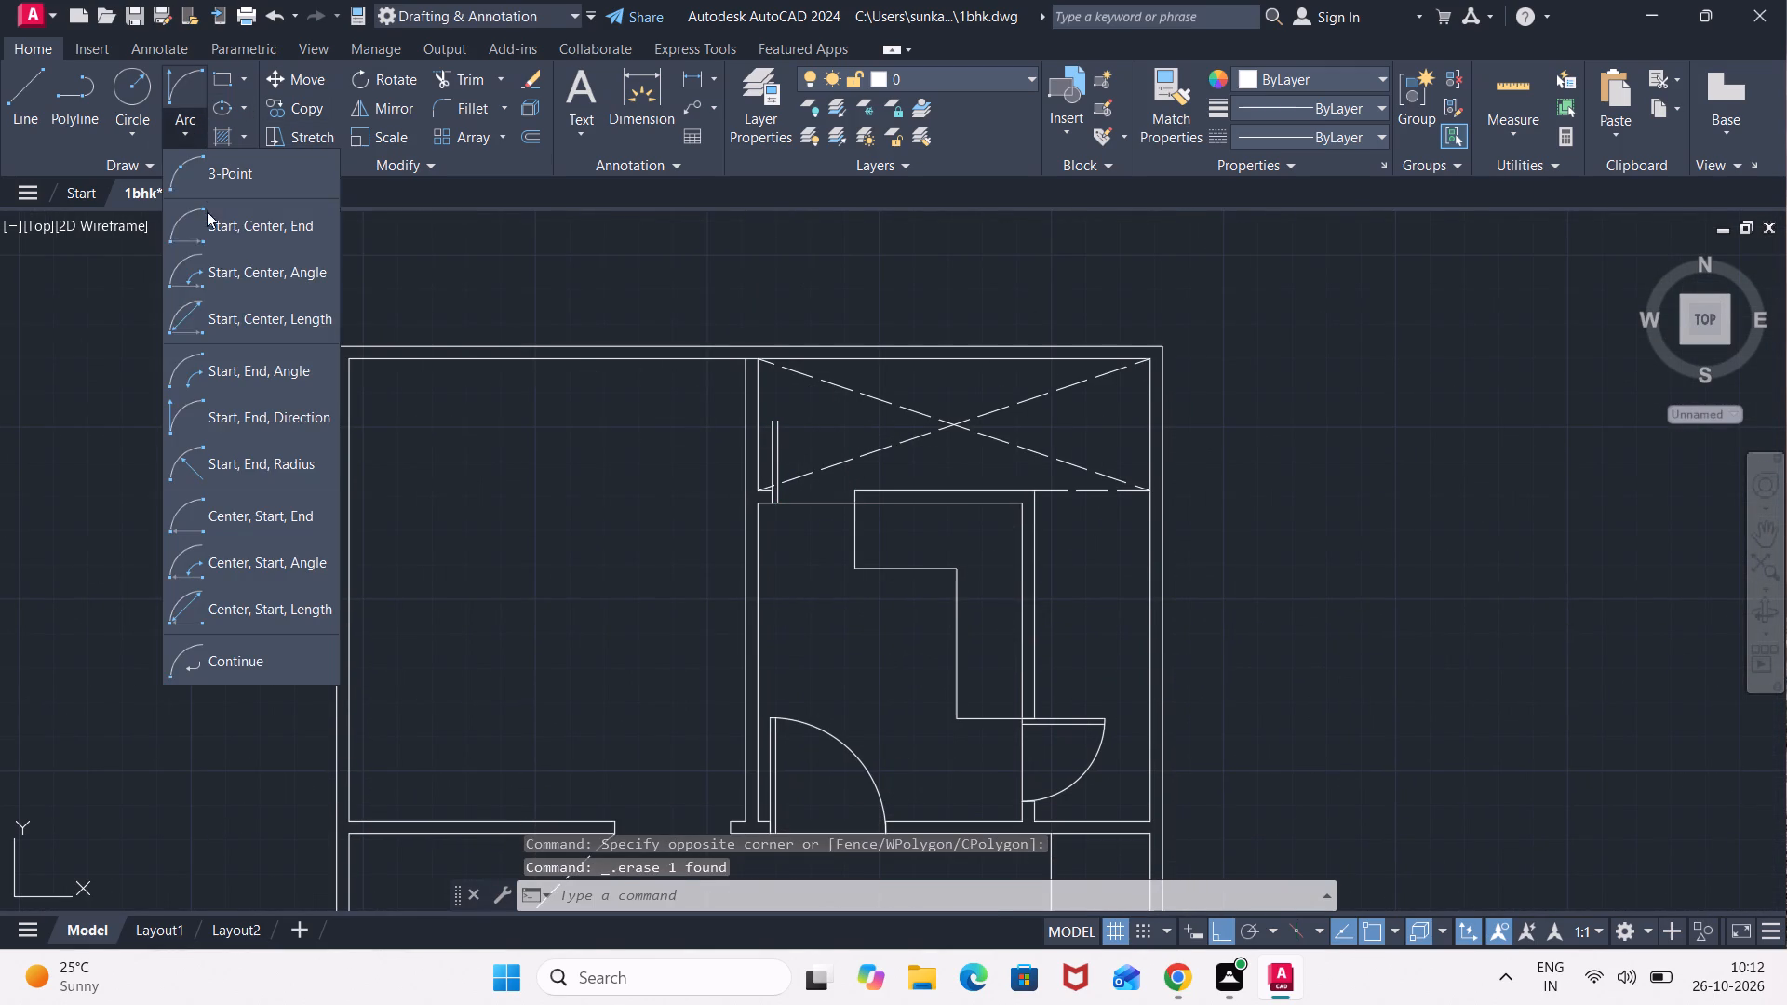
click(263, 410)
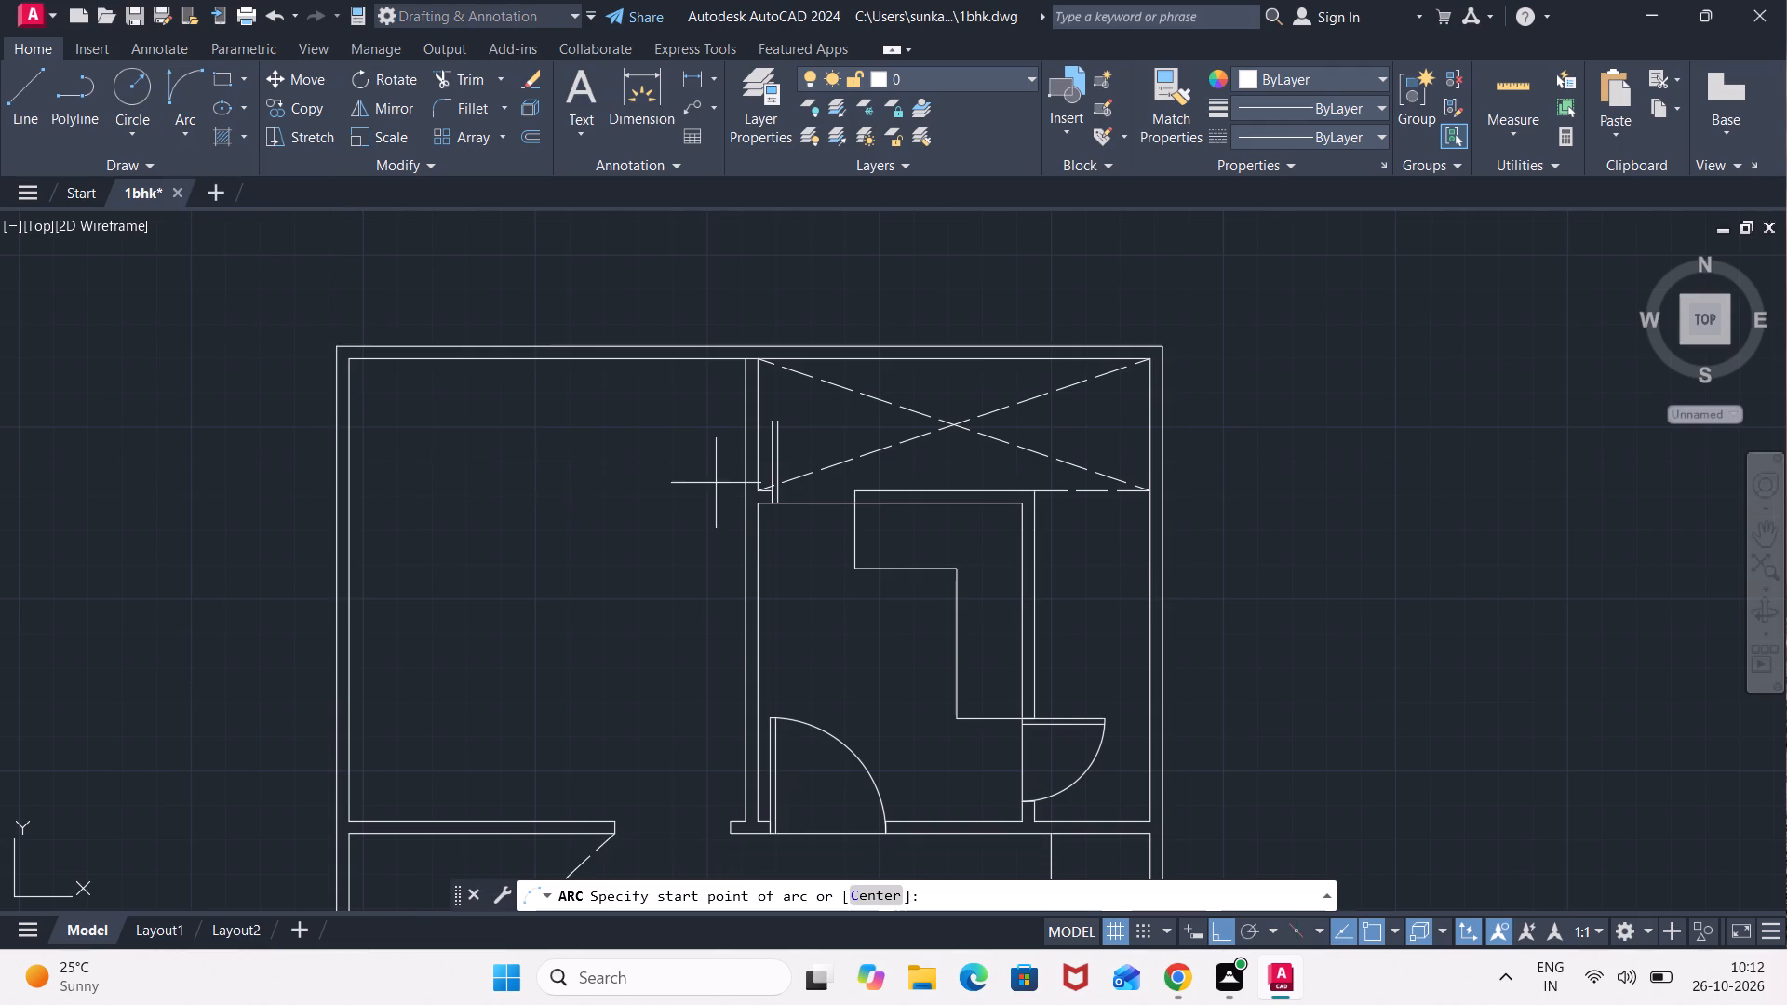
scroll(777, 433, up, 3)
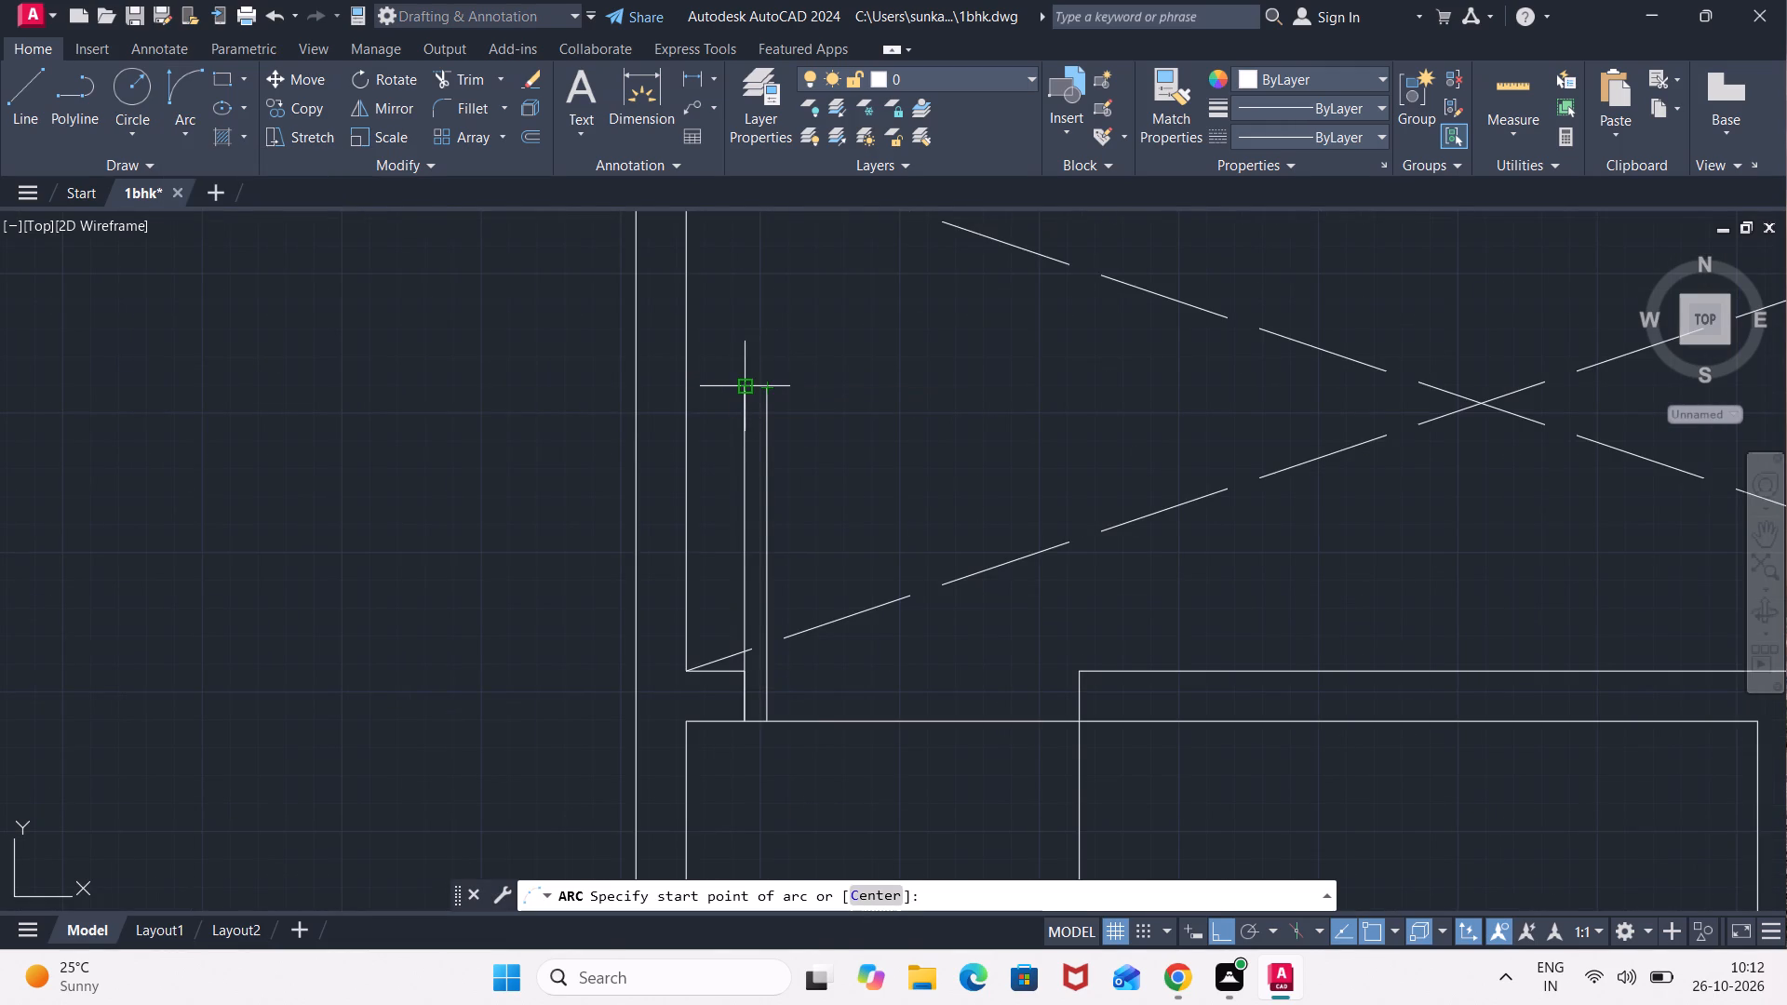
click(747, 382)
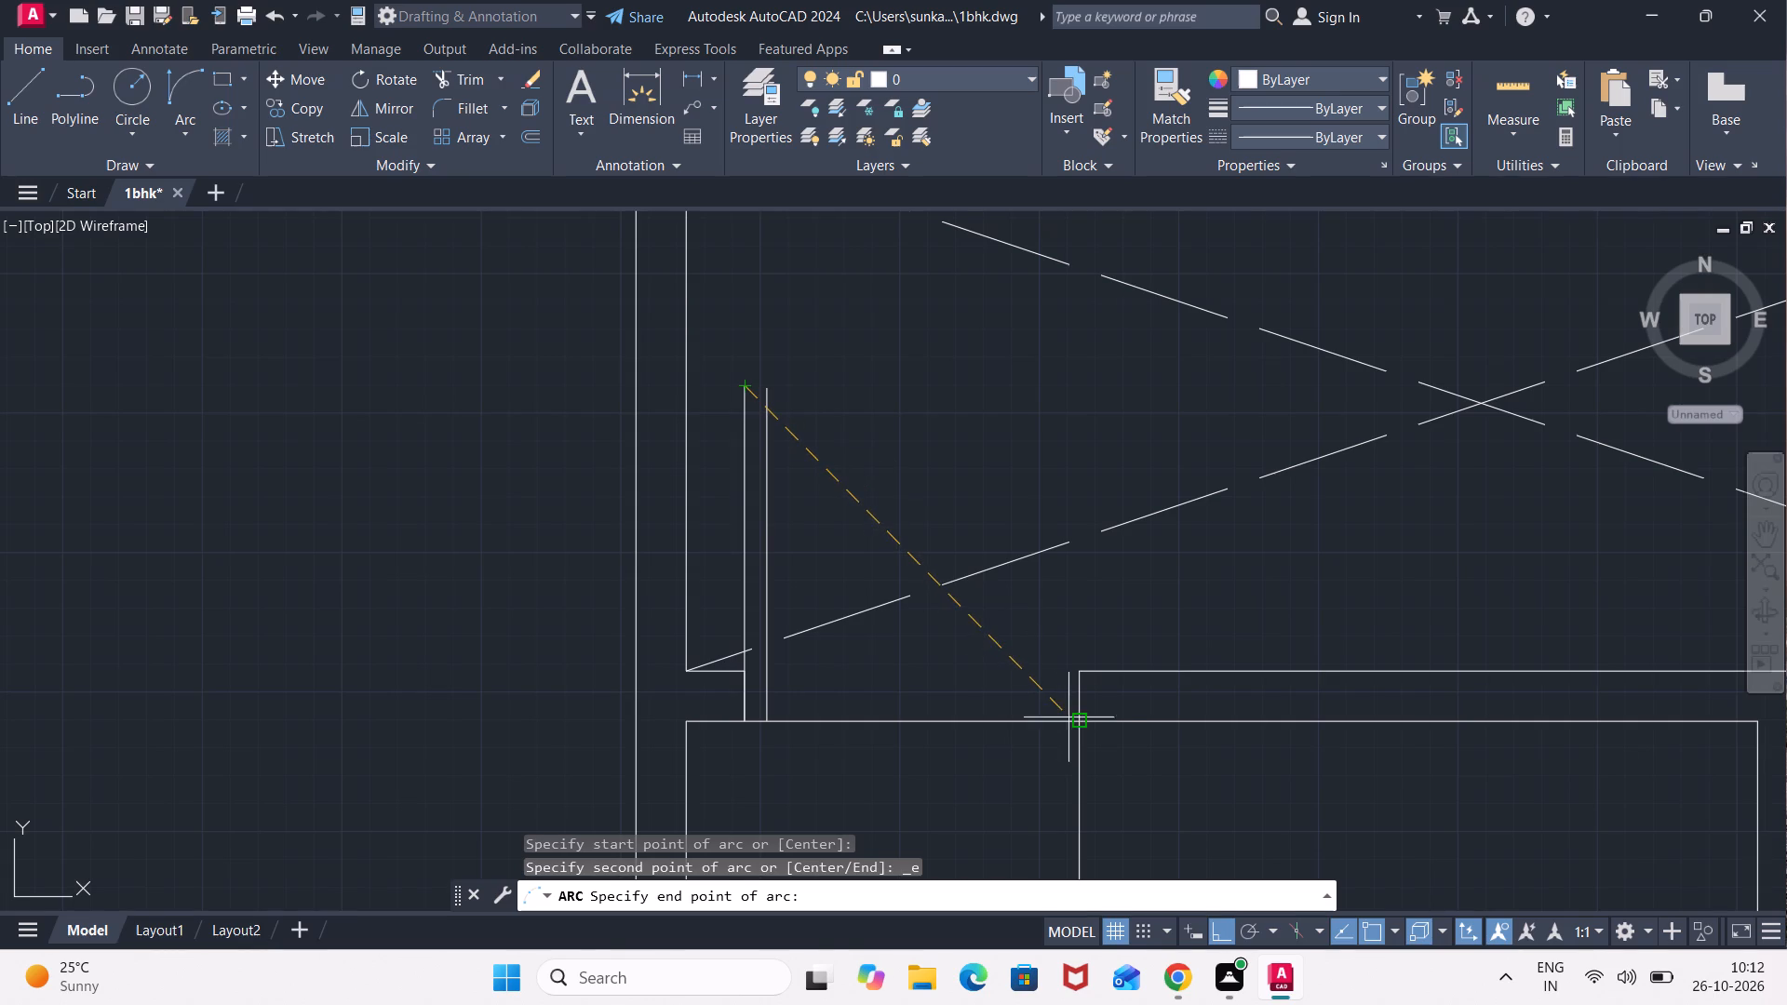
click(1080, 724)
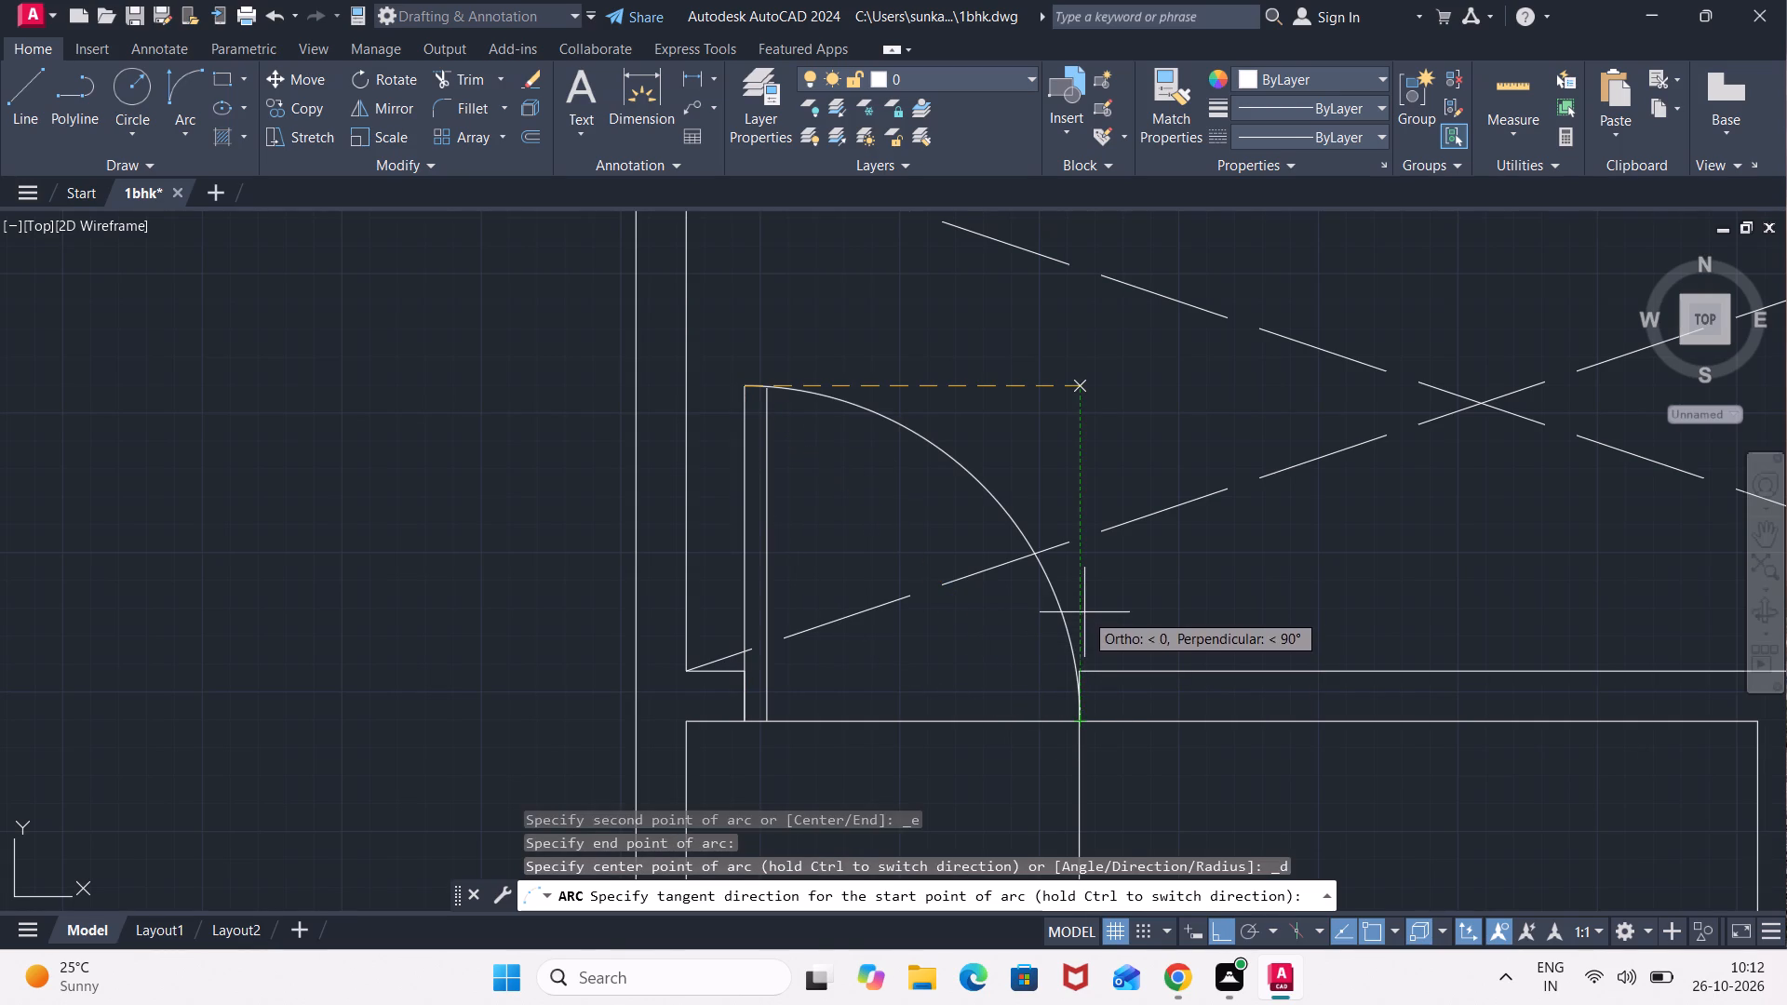
click(1084, 612)
Draw a line across the top-left room's bottom wall opening, from left to right jamb along the lower face, continuing 3'6" upward as a door leaf.
scroll(1084, 612, down, 2)
middle_drag(1104, 711, 814, 310)
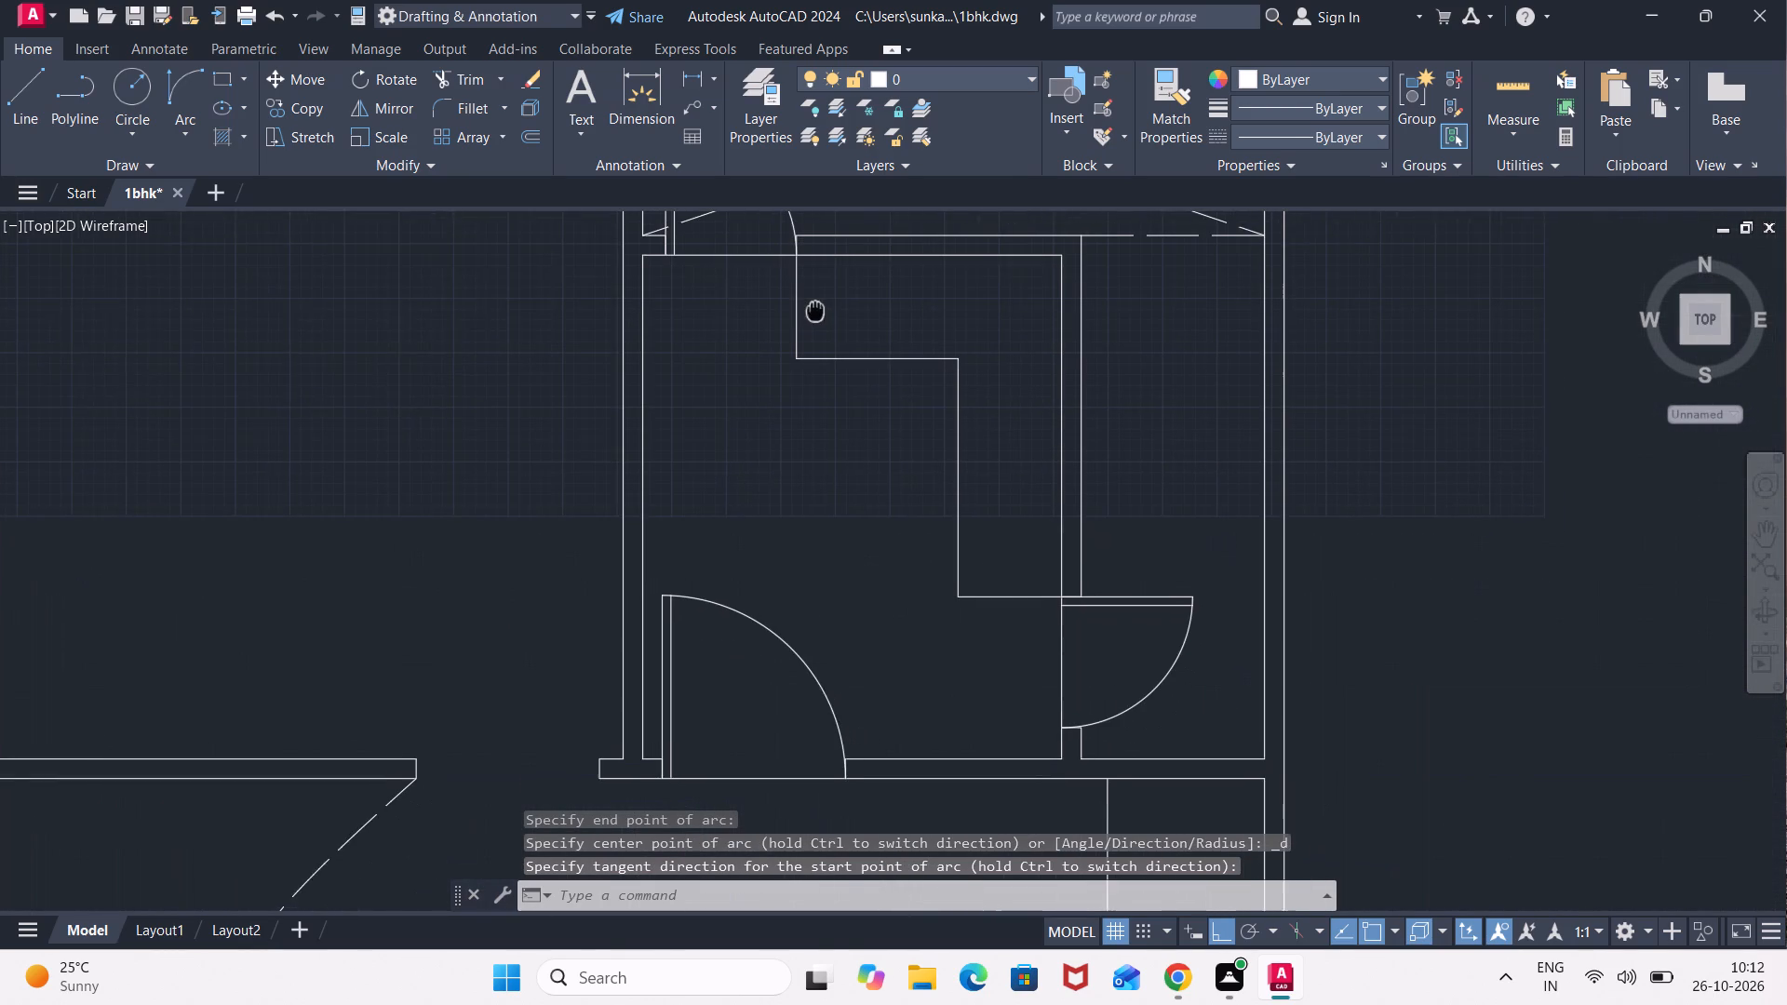
scroll(877, 666, down, 1)
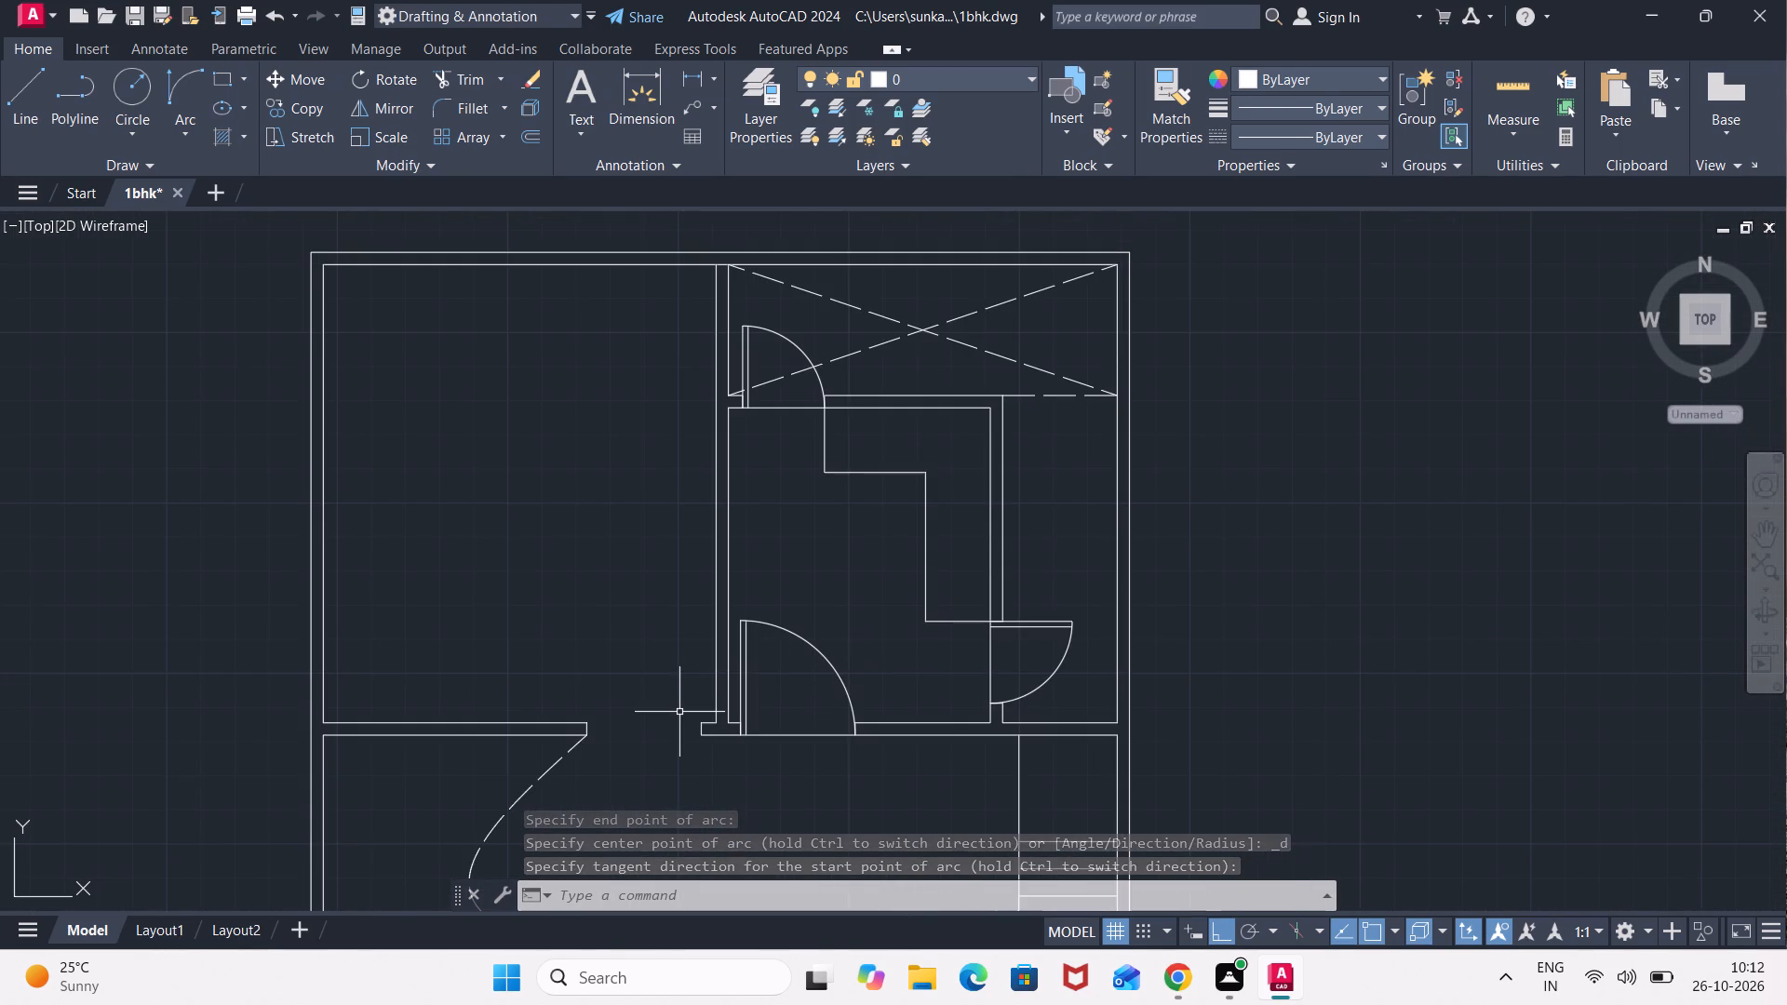
key(l)
key(Return)
scroll(720, 786, up, 1)
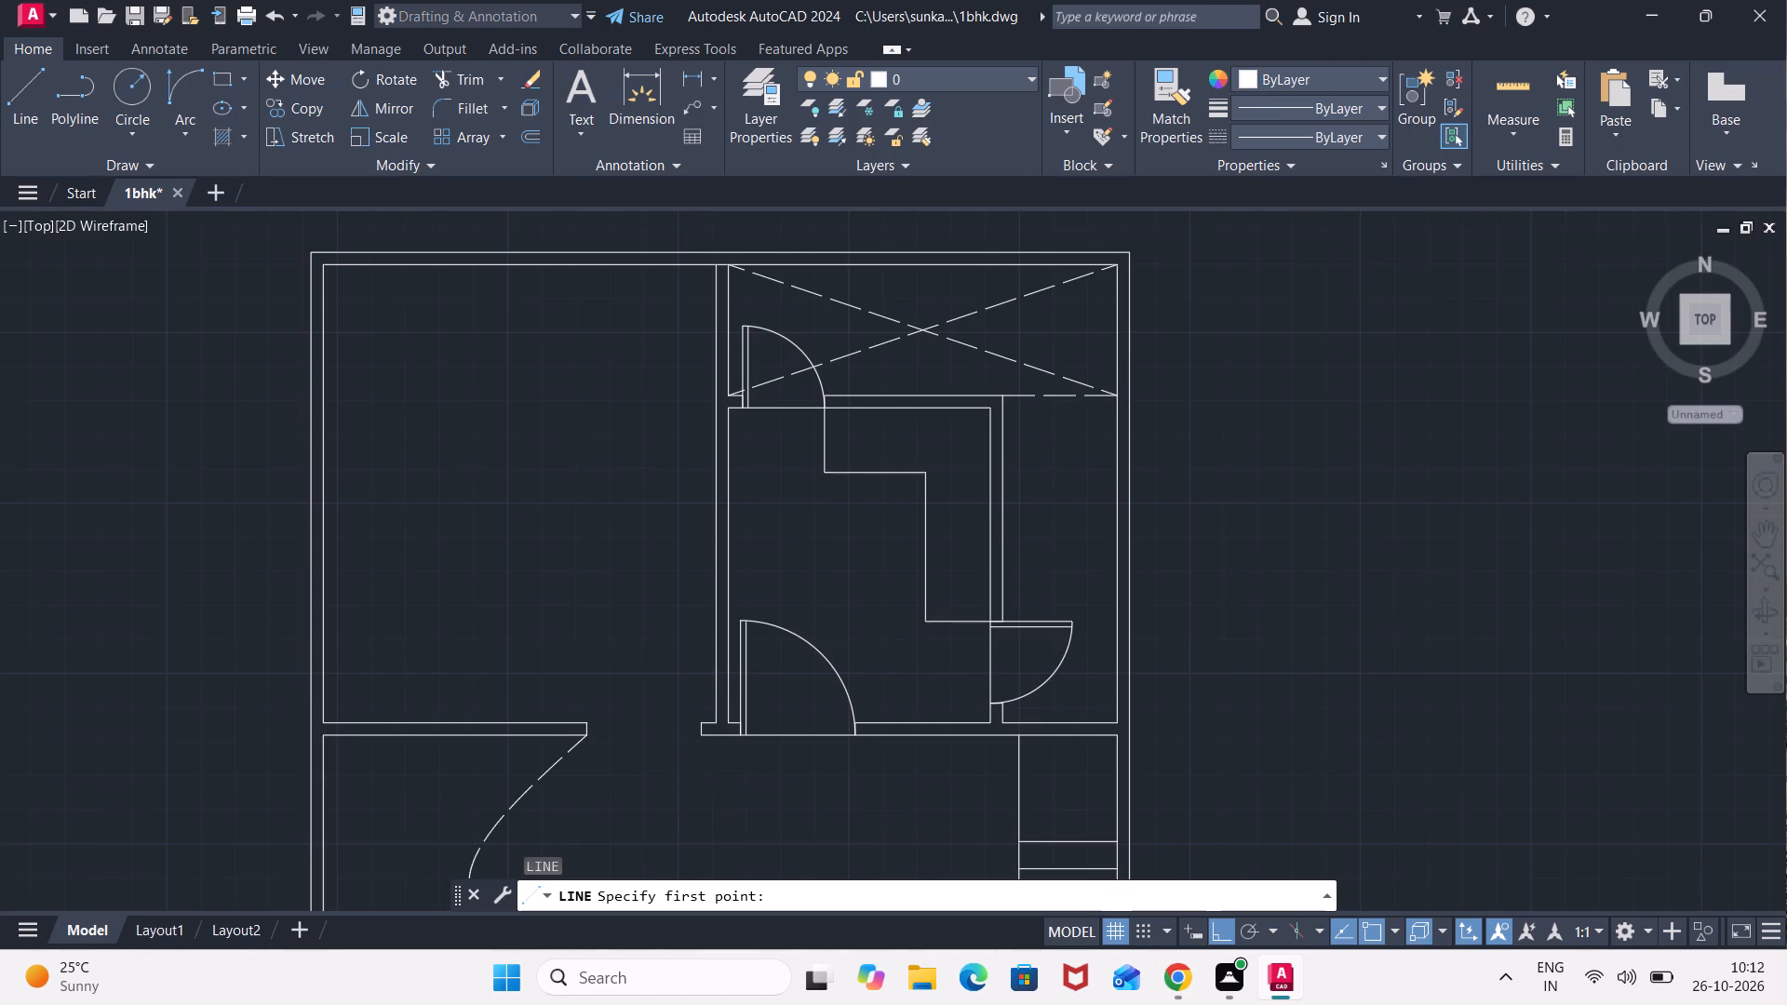
scroll(720, 786, up, 1)
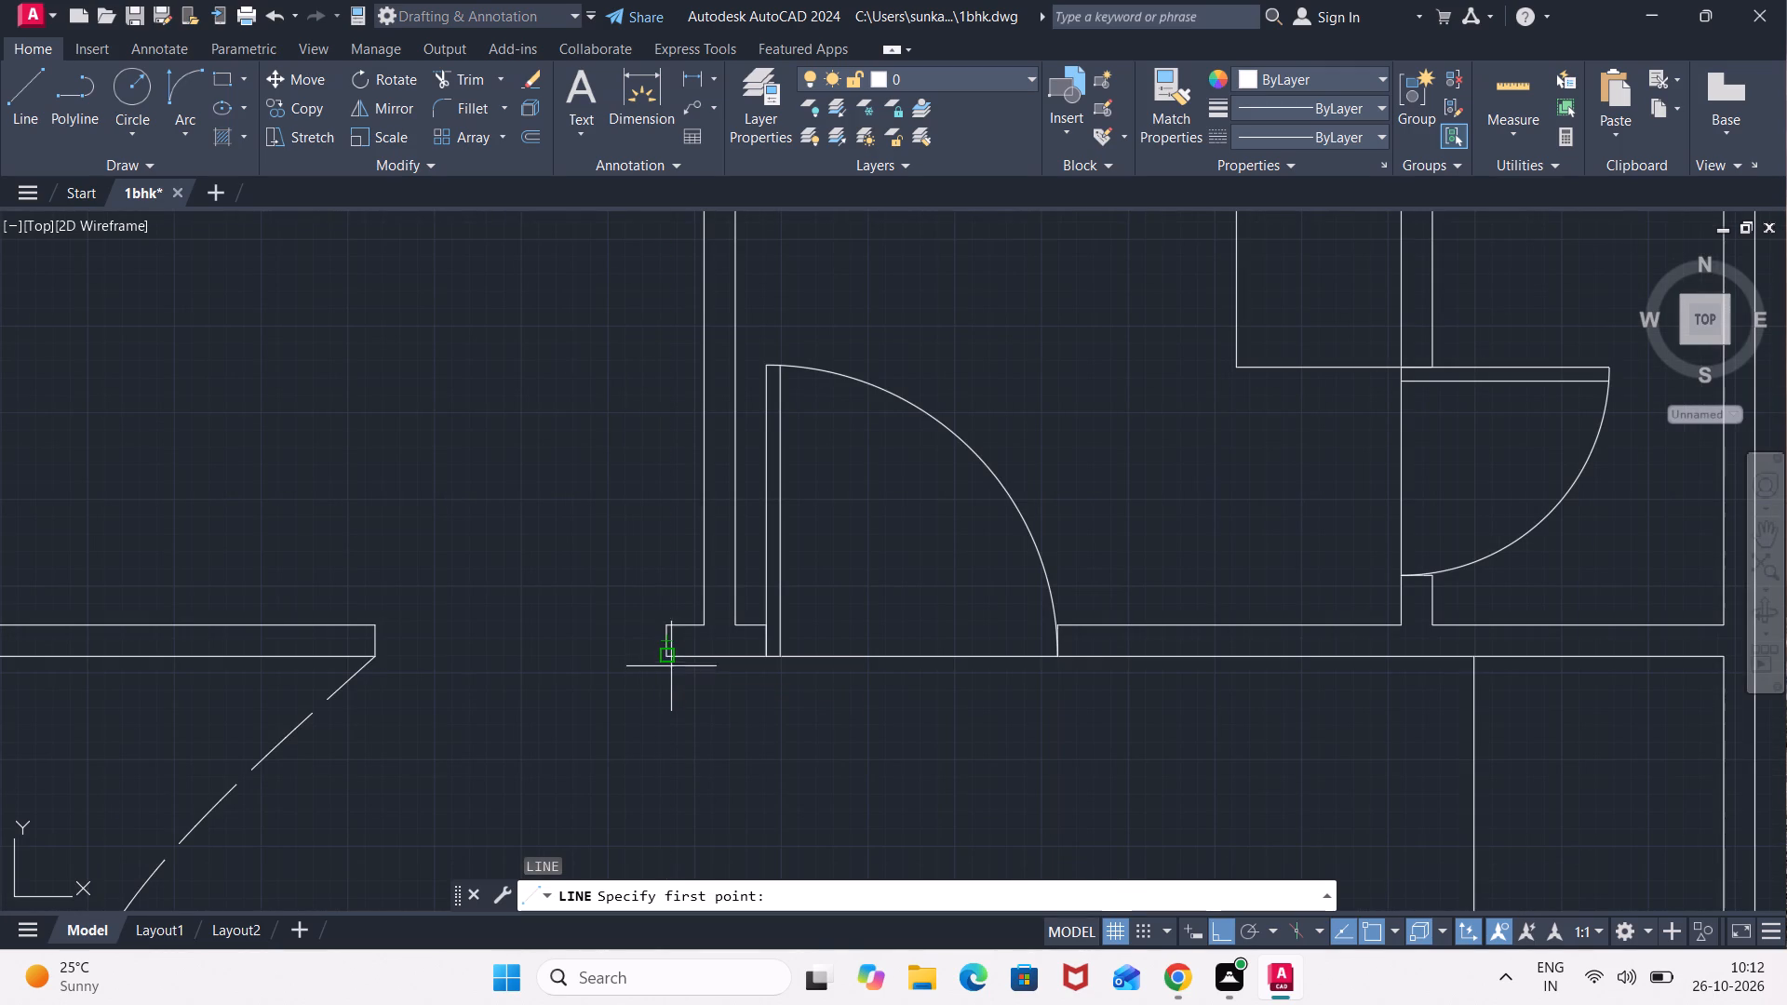
click(375, 656)
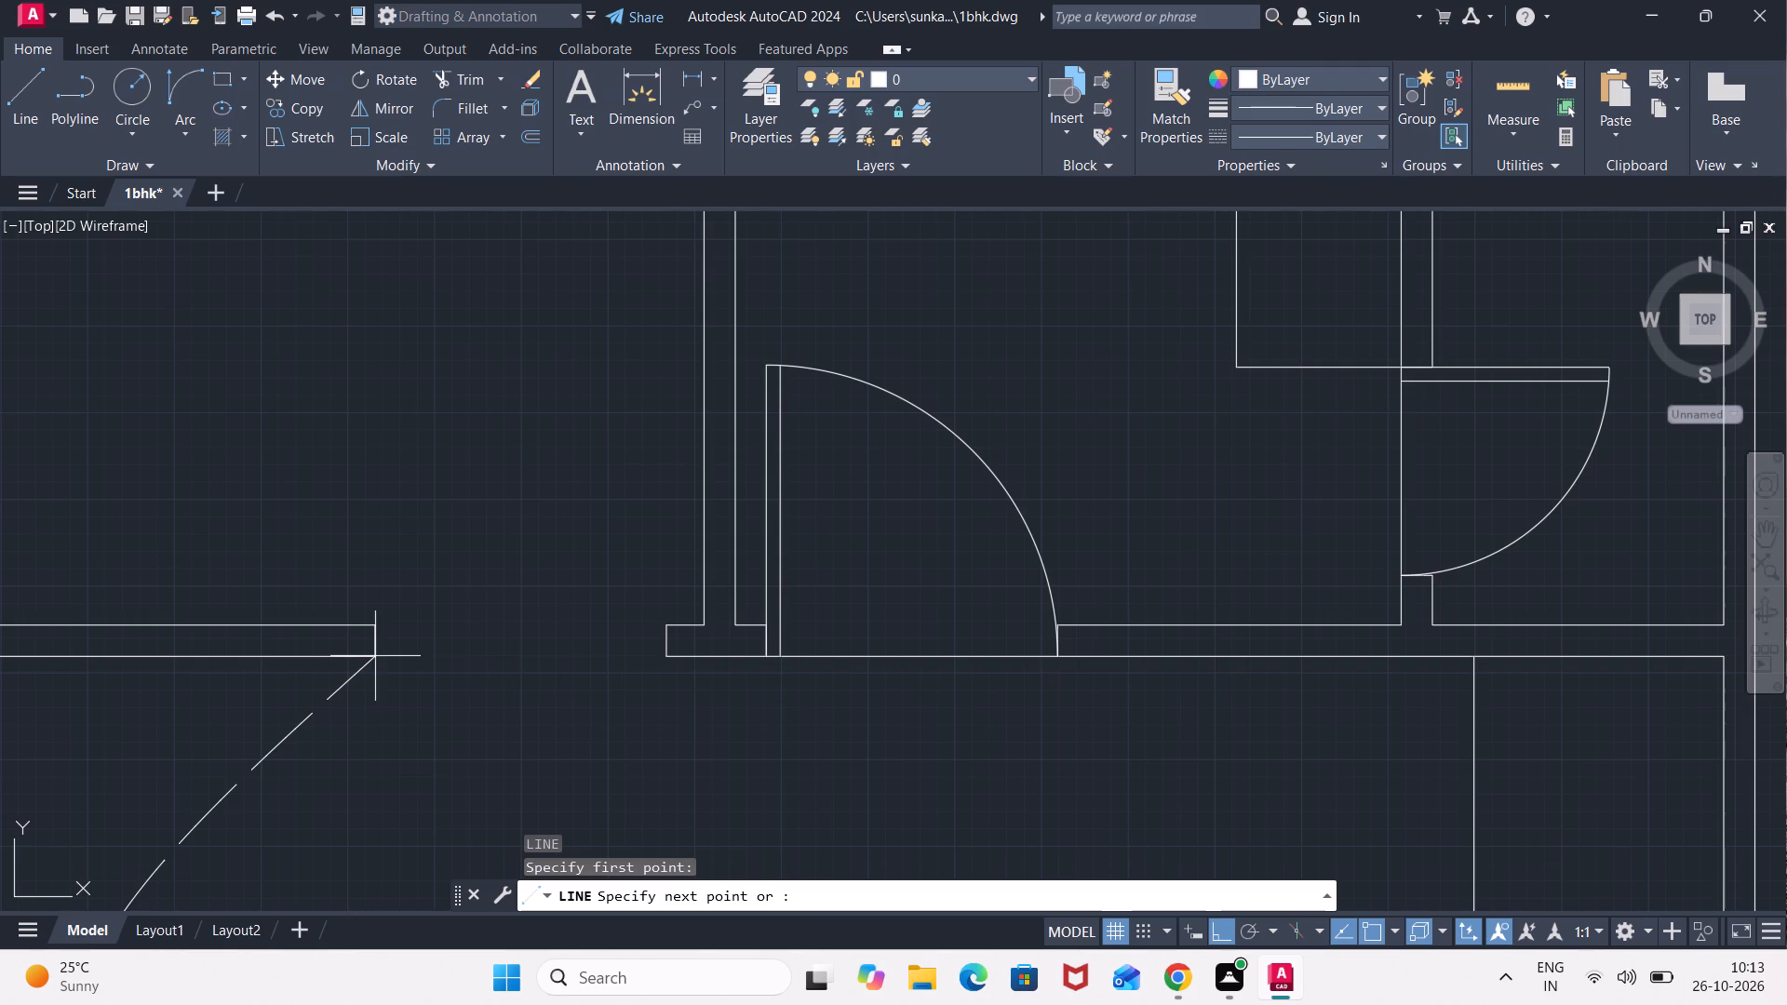
click(665, 655)
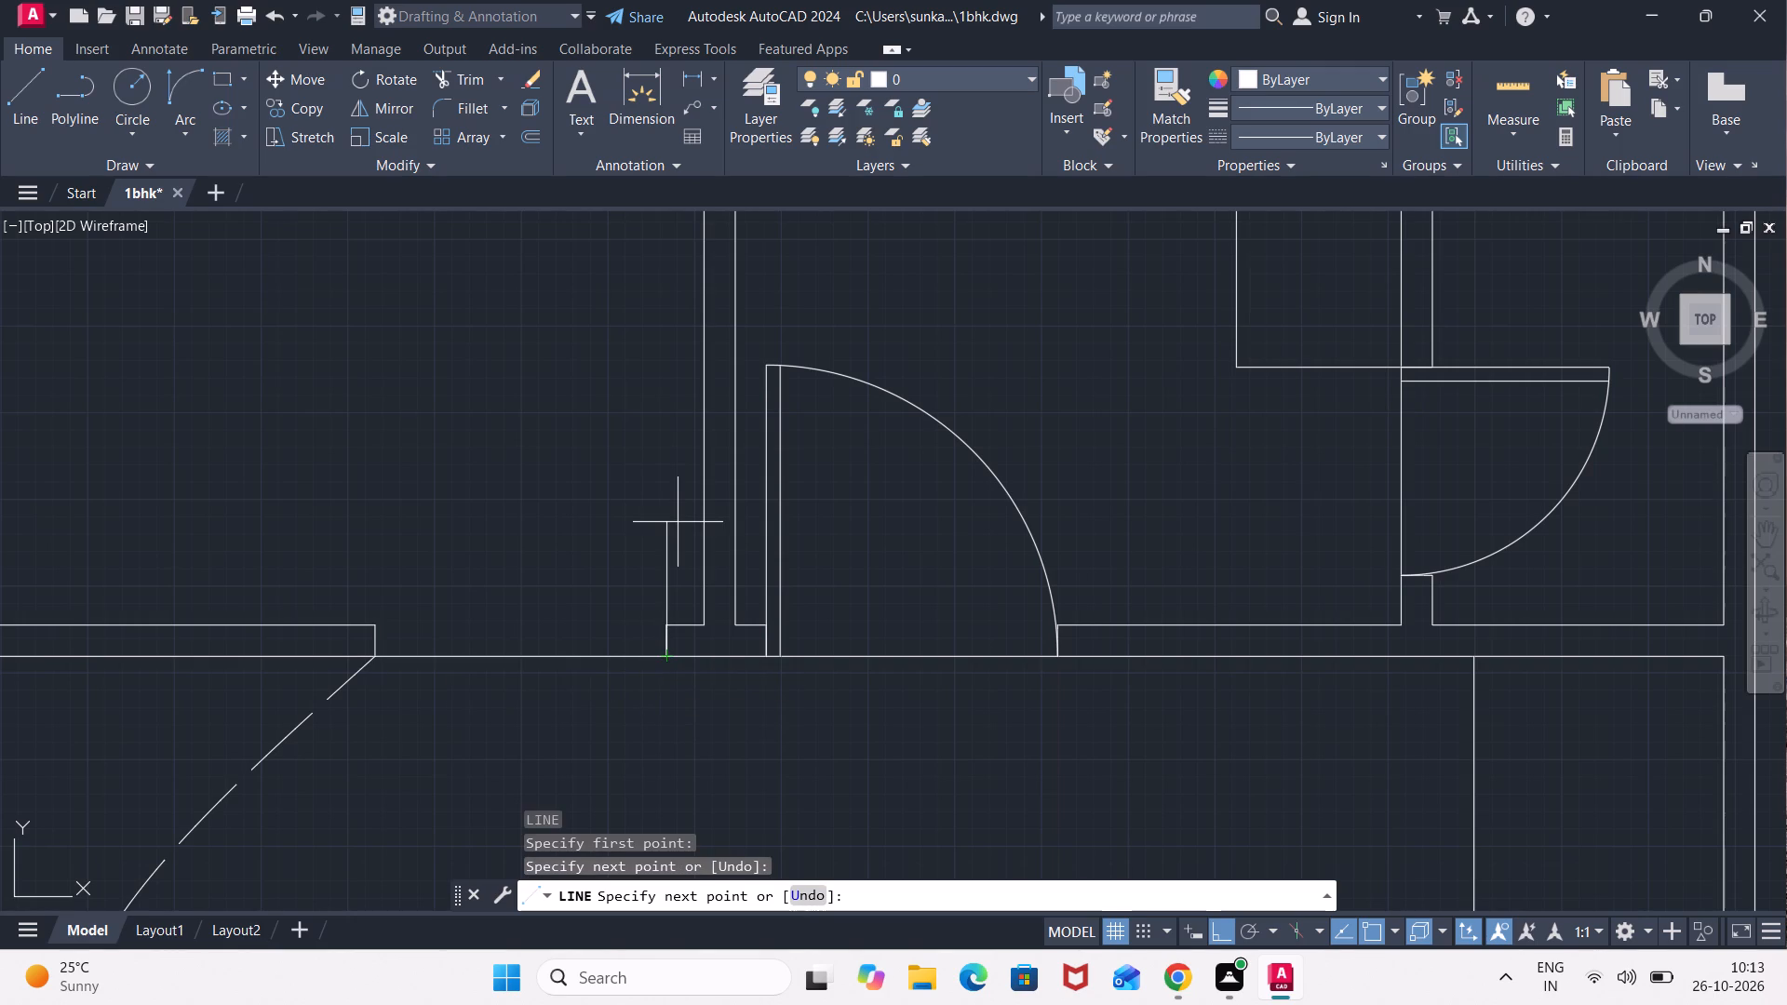
text(3'6")
key(Return)
key(Escape)
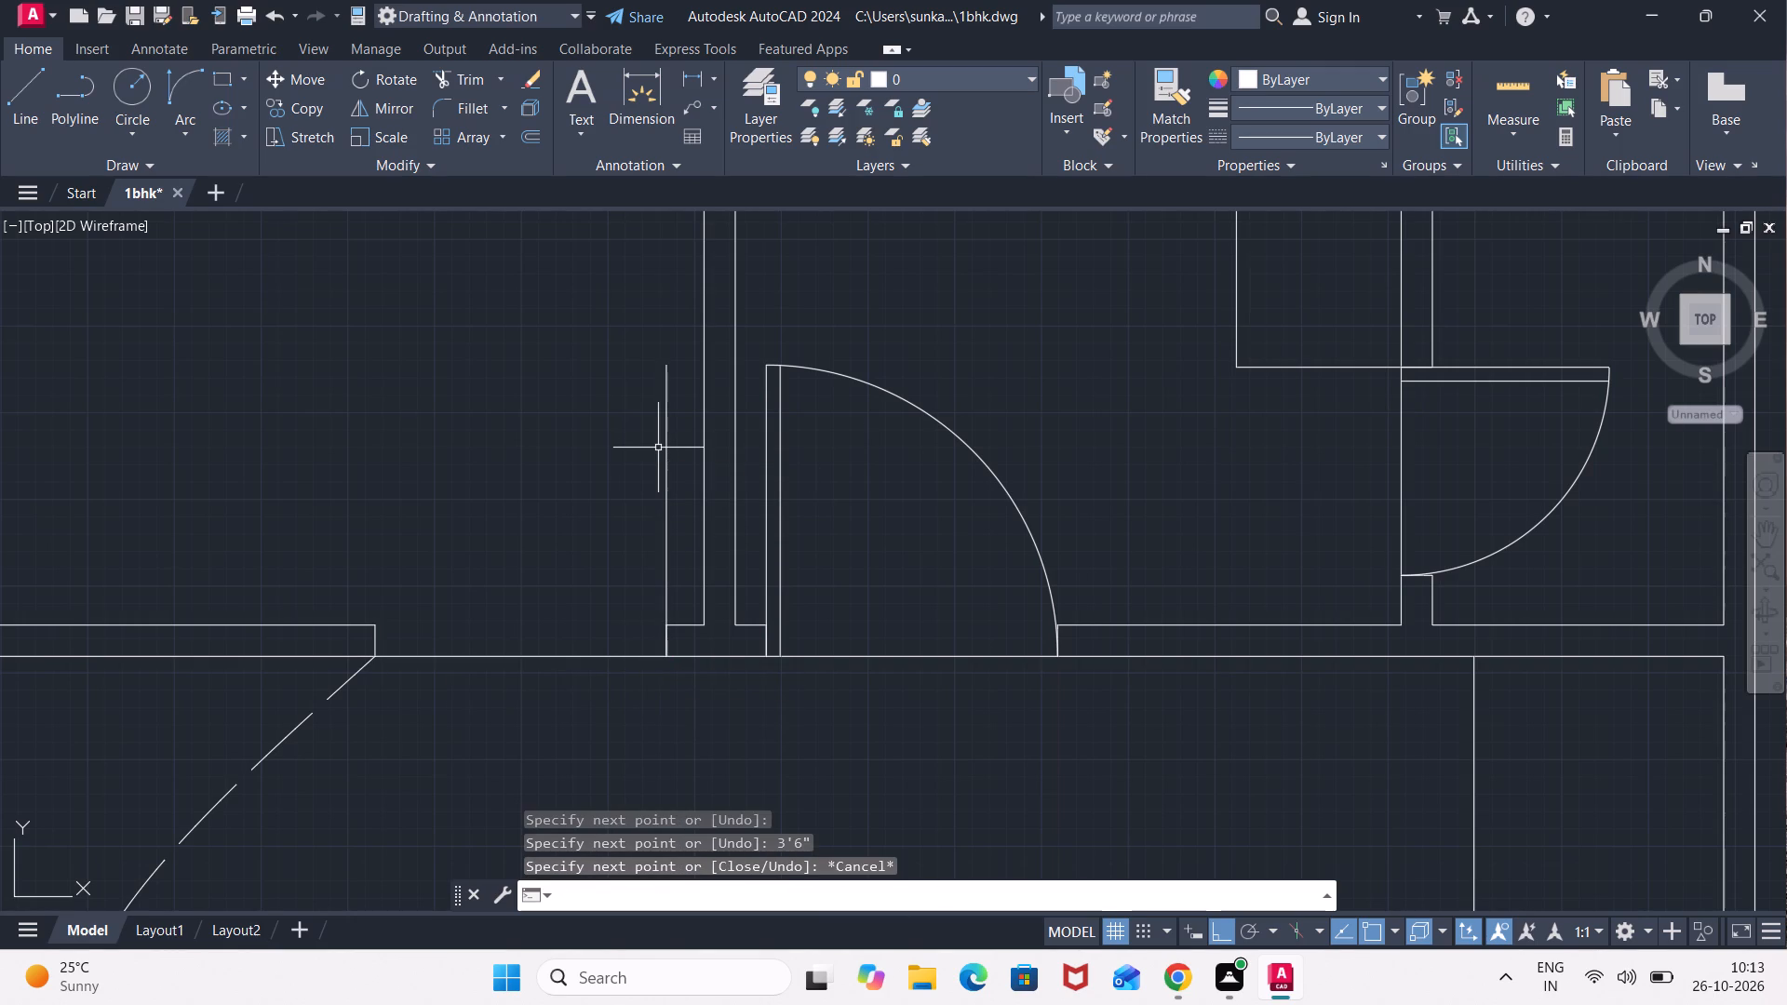
Offset the new vertical 3'6" door-leaf line 2" to the left, toward the opening.
key(o)
key(Return)
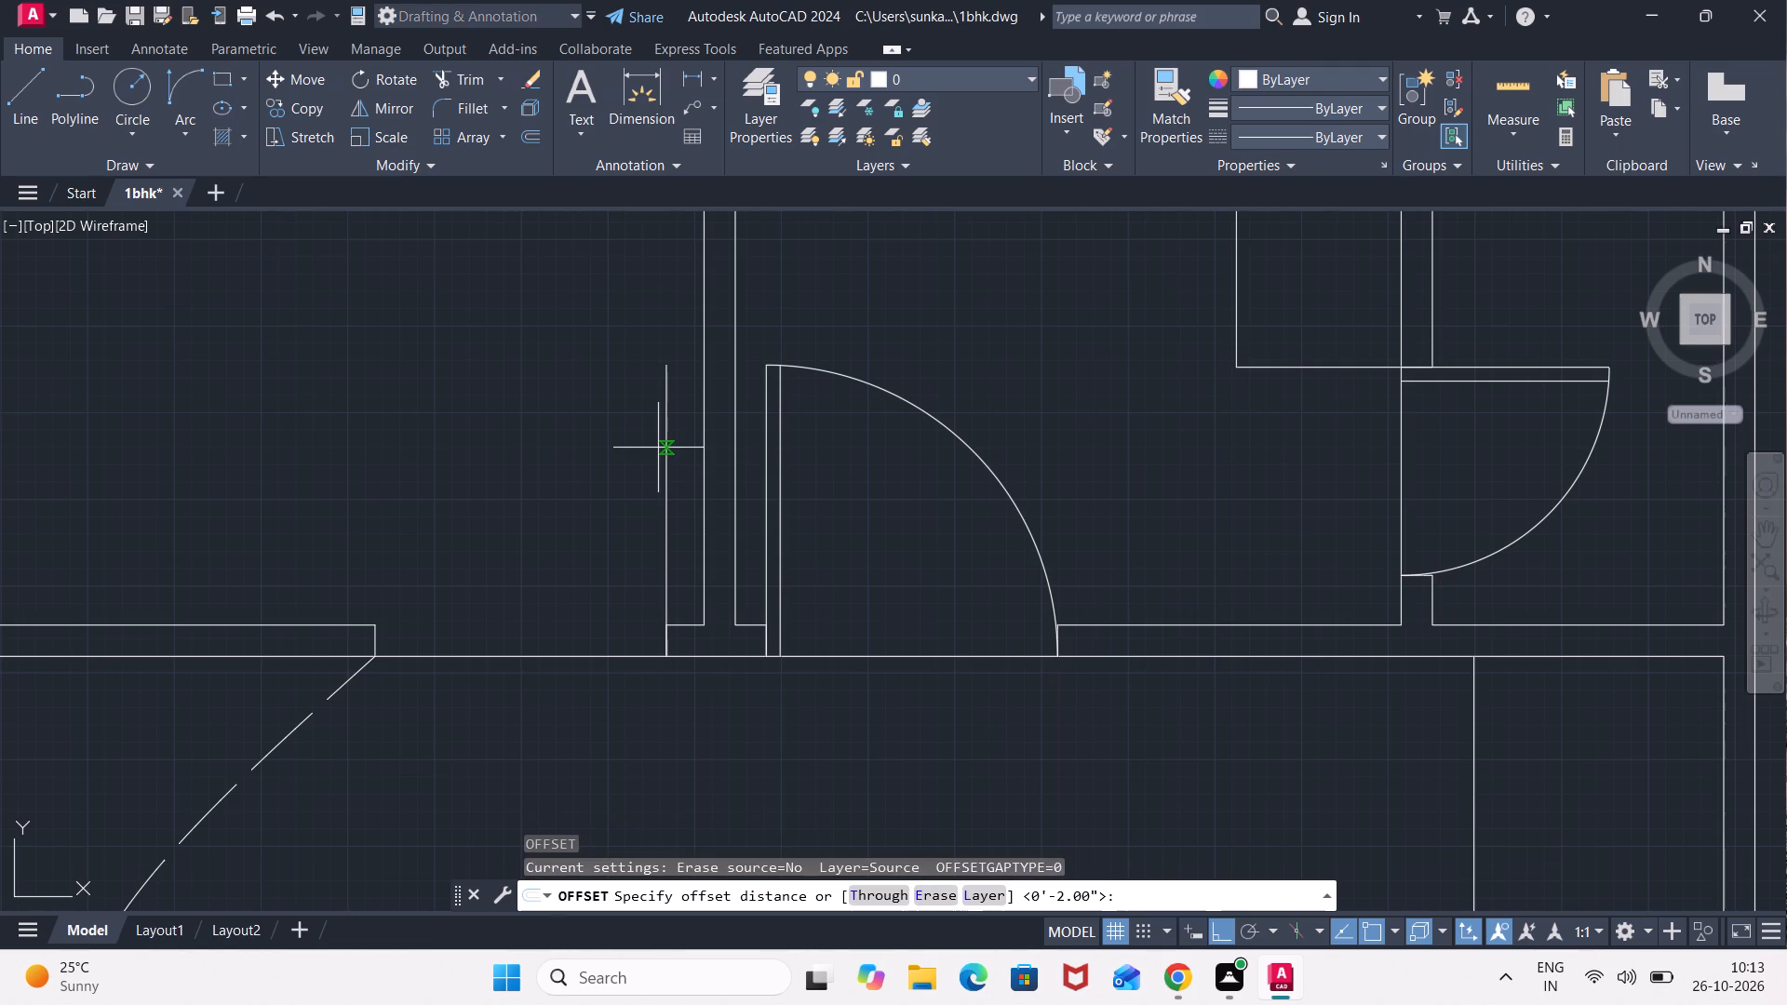
key(2)
key(shift+quotedbl)
key(Return)
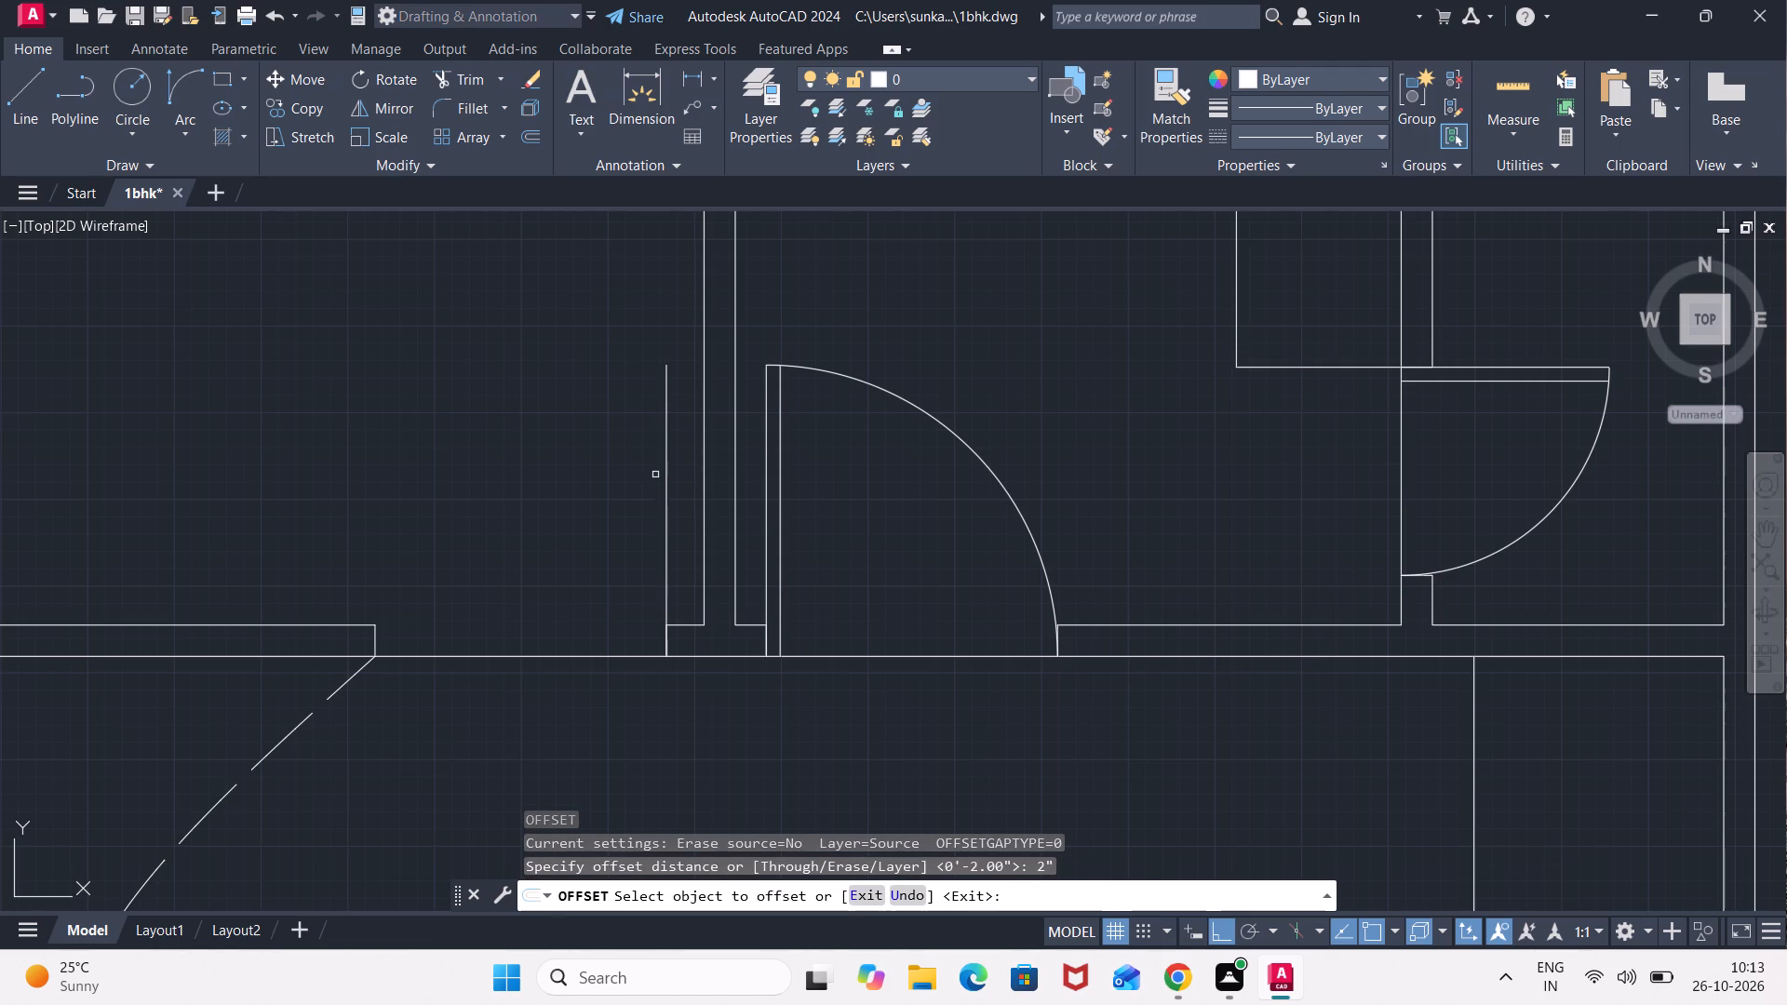
click(663, 475)
click(667, 475)
click(531, 496)
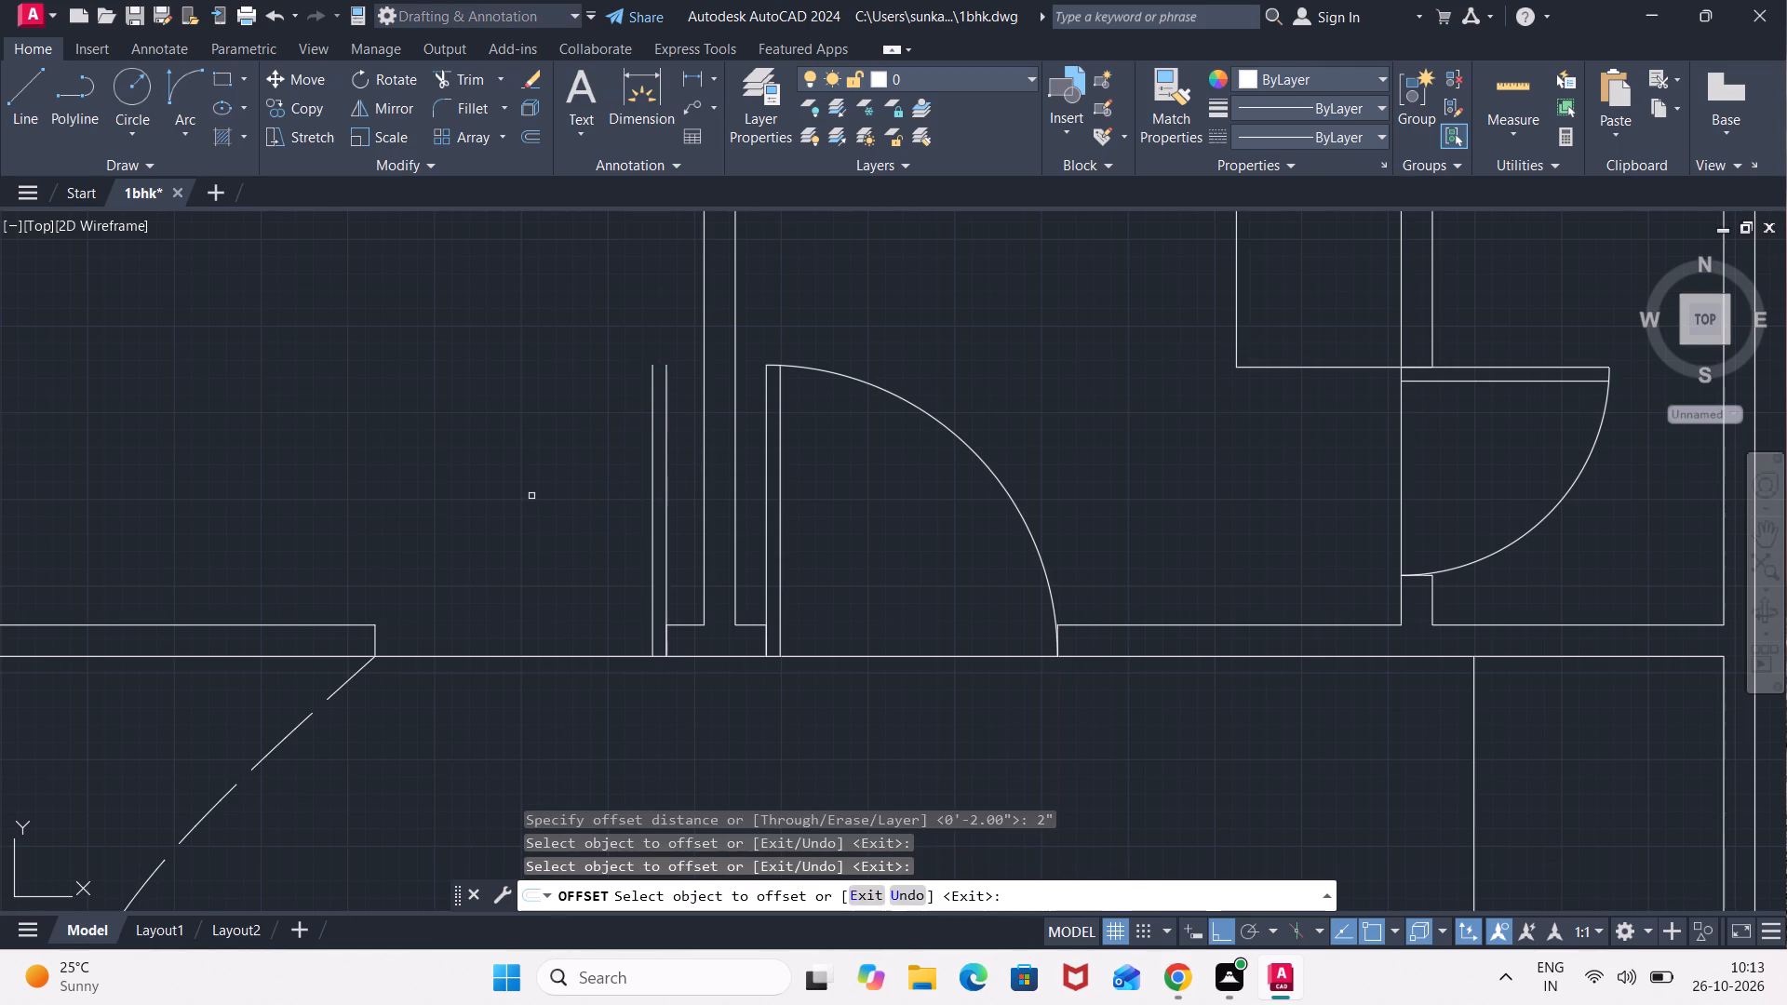
Draw a Start, End, Direction swing arc from the top of the right leaf line to the left jamb's lower corner, bulging up and left.
click(174, 136)
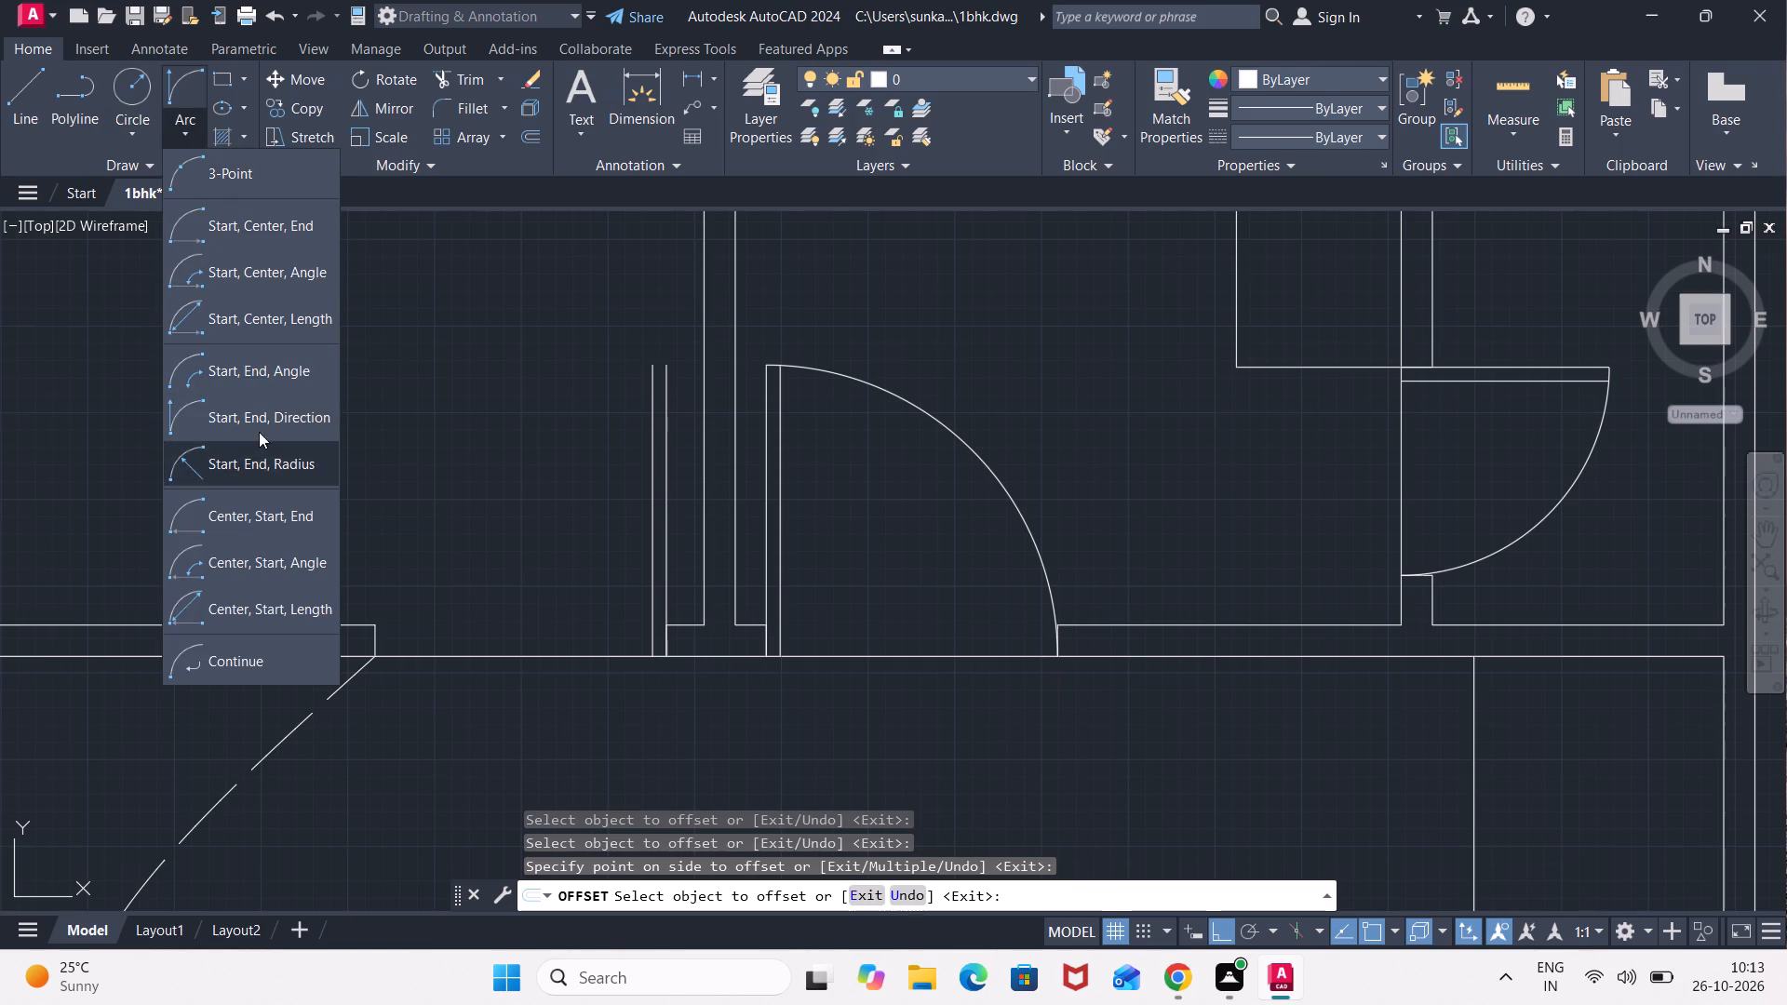
click(265, 420)
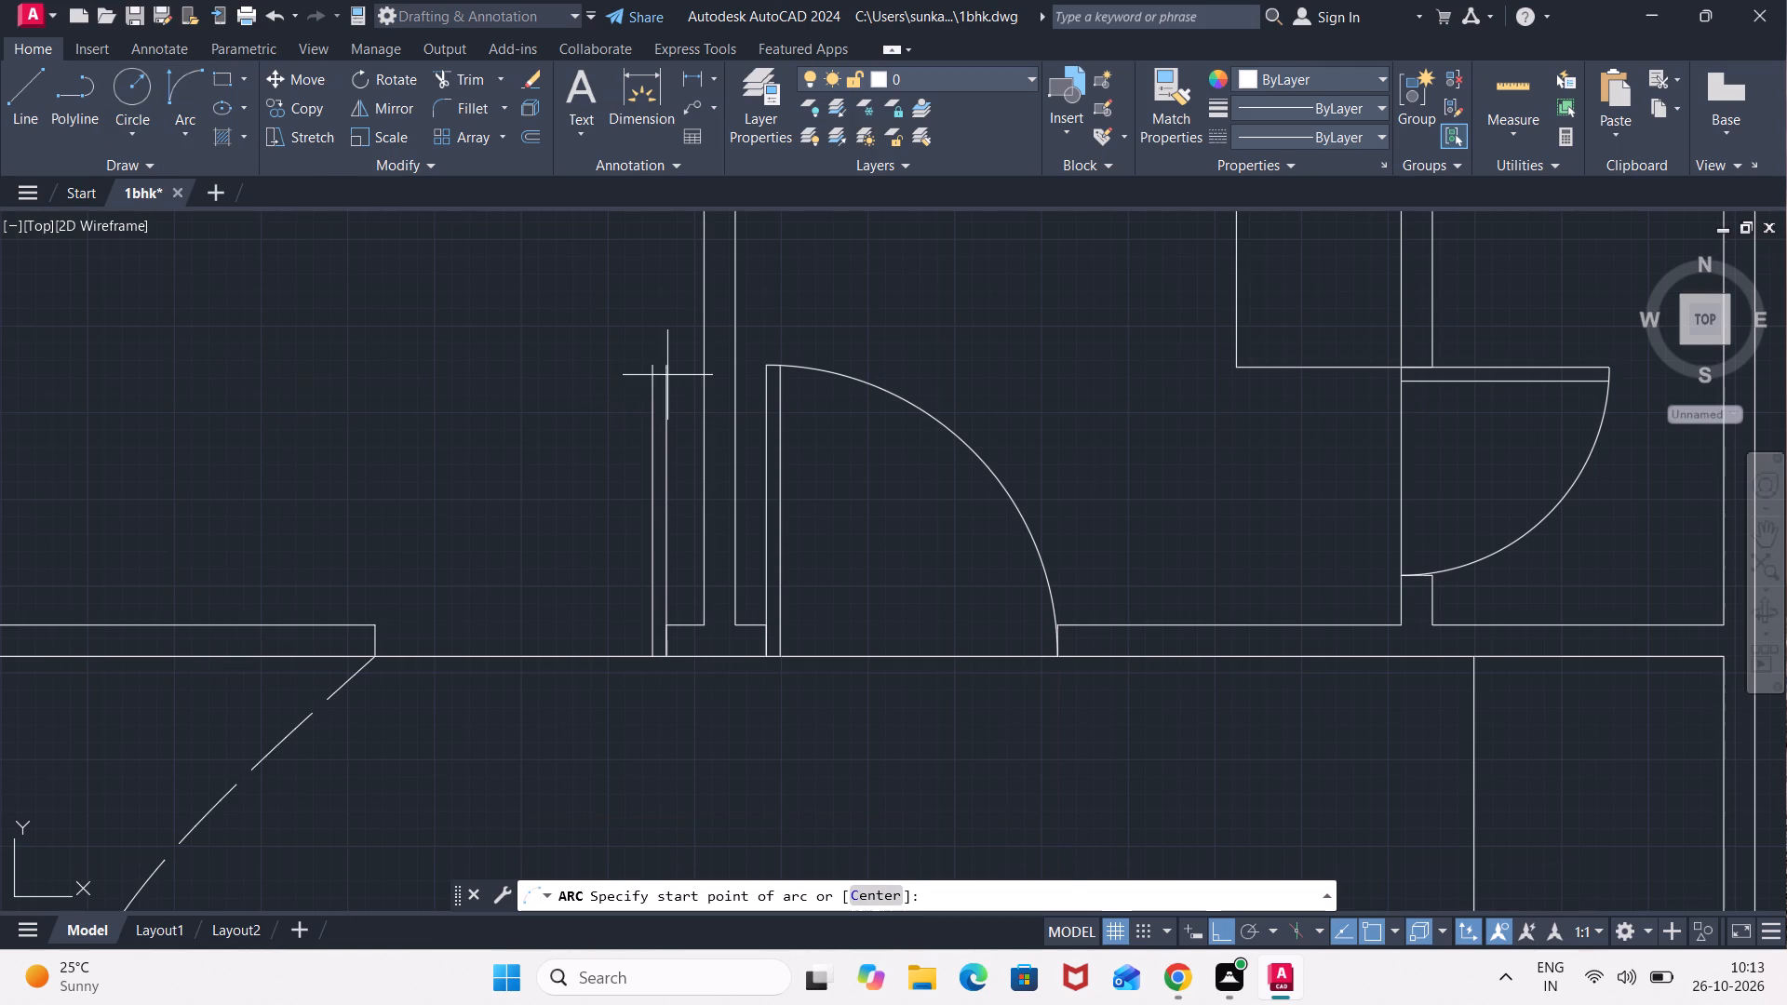
click(666, 359)
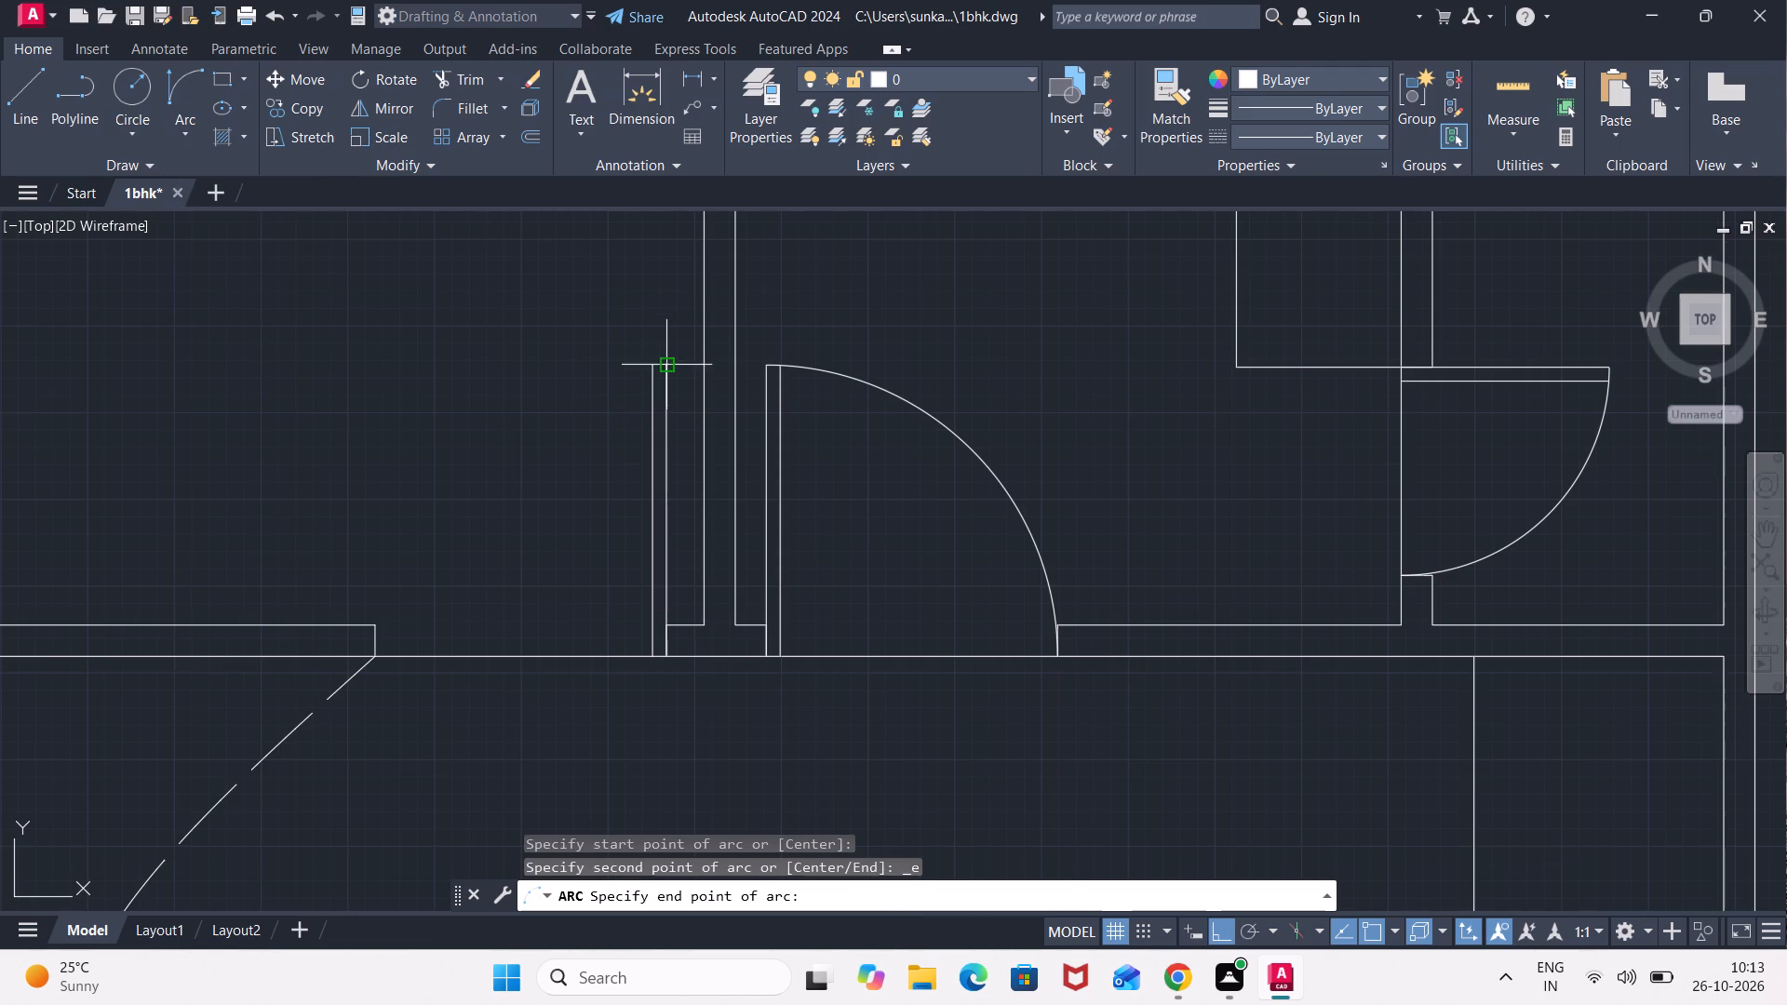
click(377, 659)
click(324, 561)
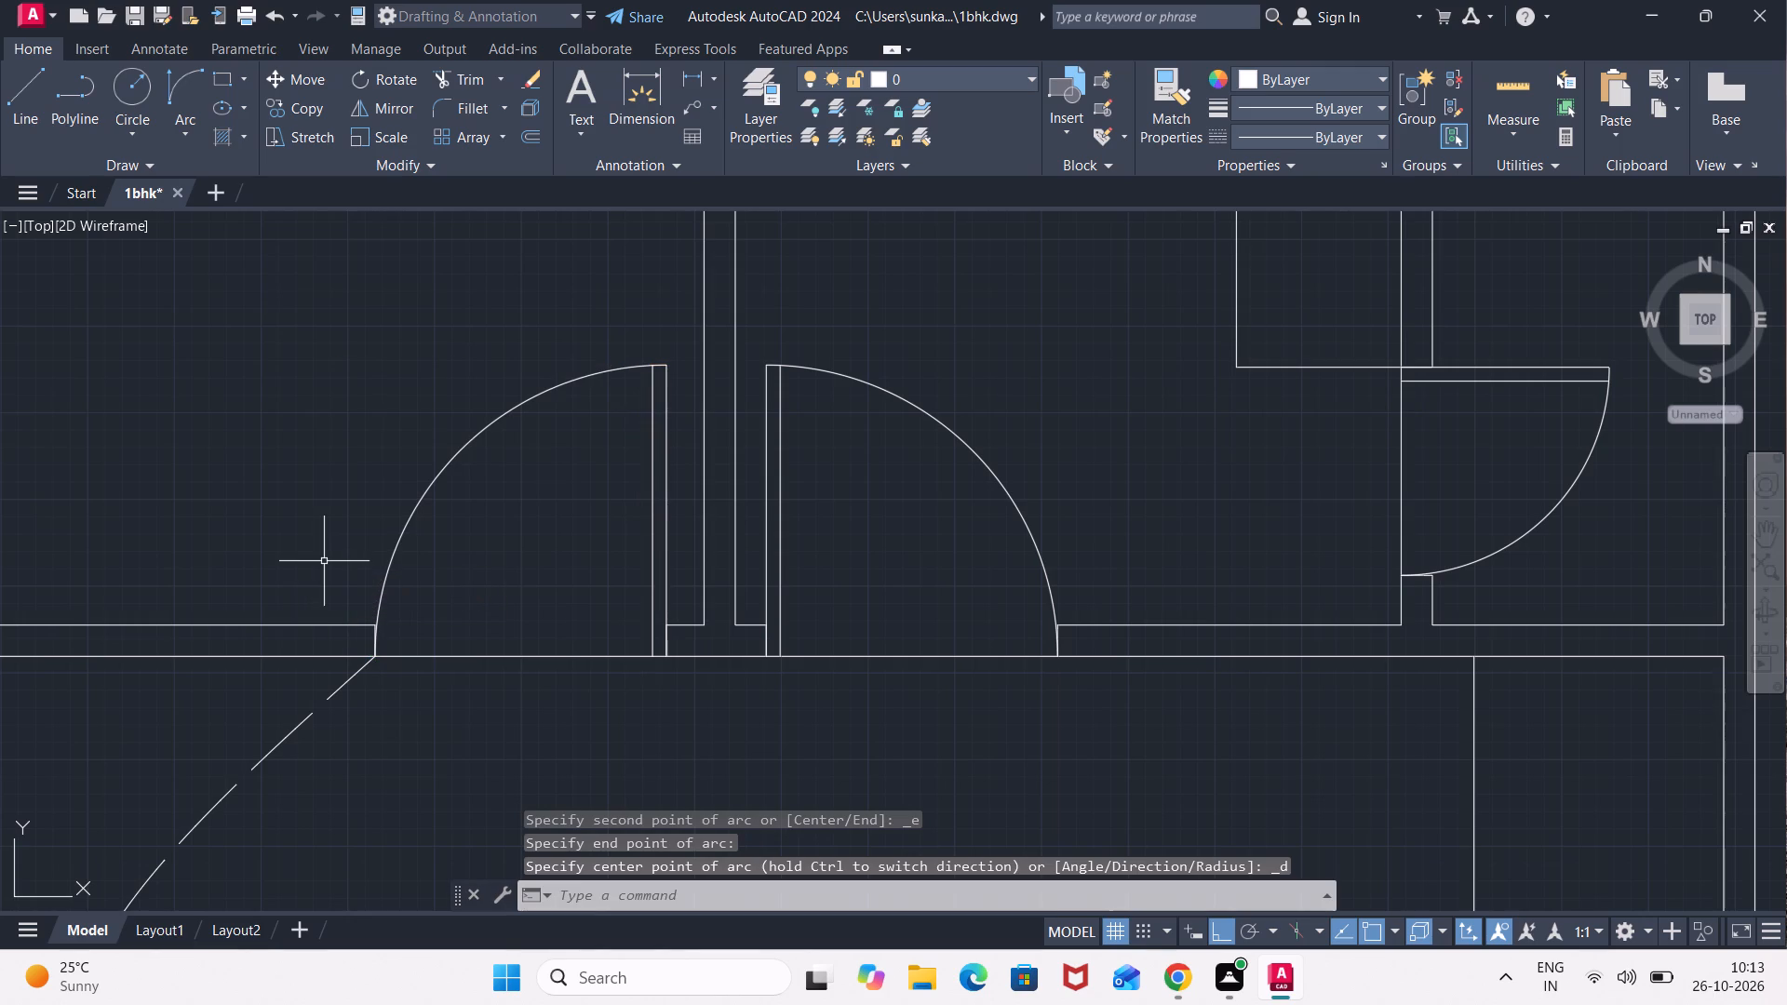
Draw a line across the wall opening below the dashed curve, from left to right jamb along the upper face, continuing 2'6" downward as a door leaf.
scroll(677, 460, down, 2)
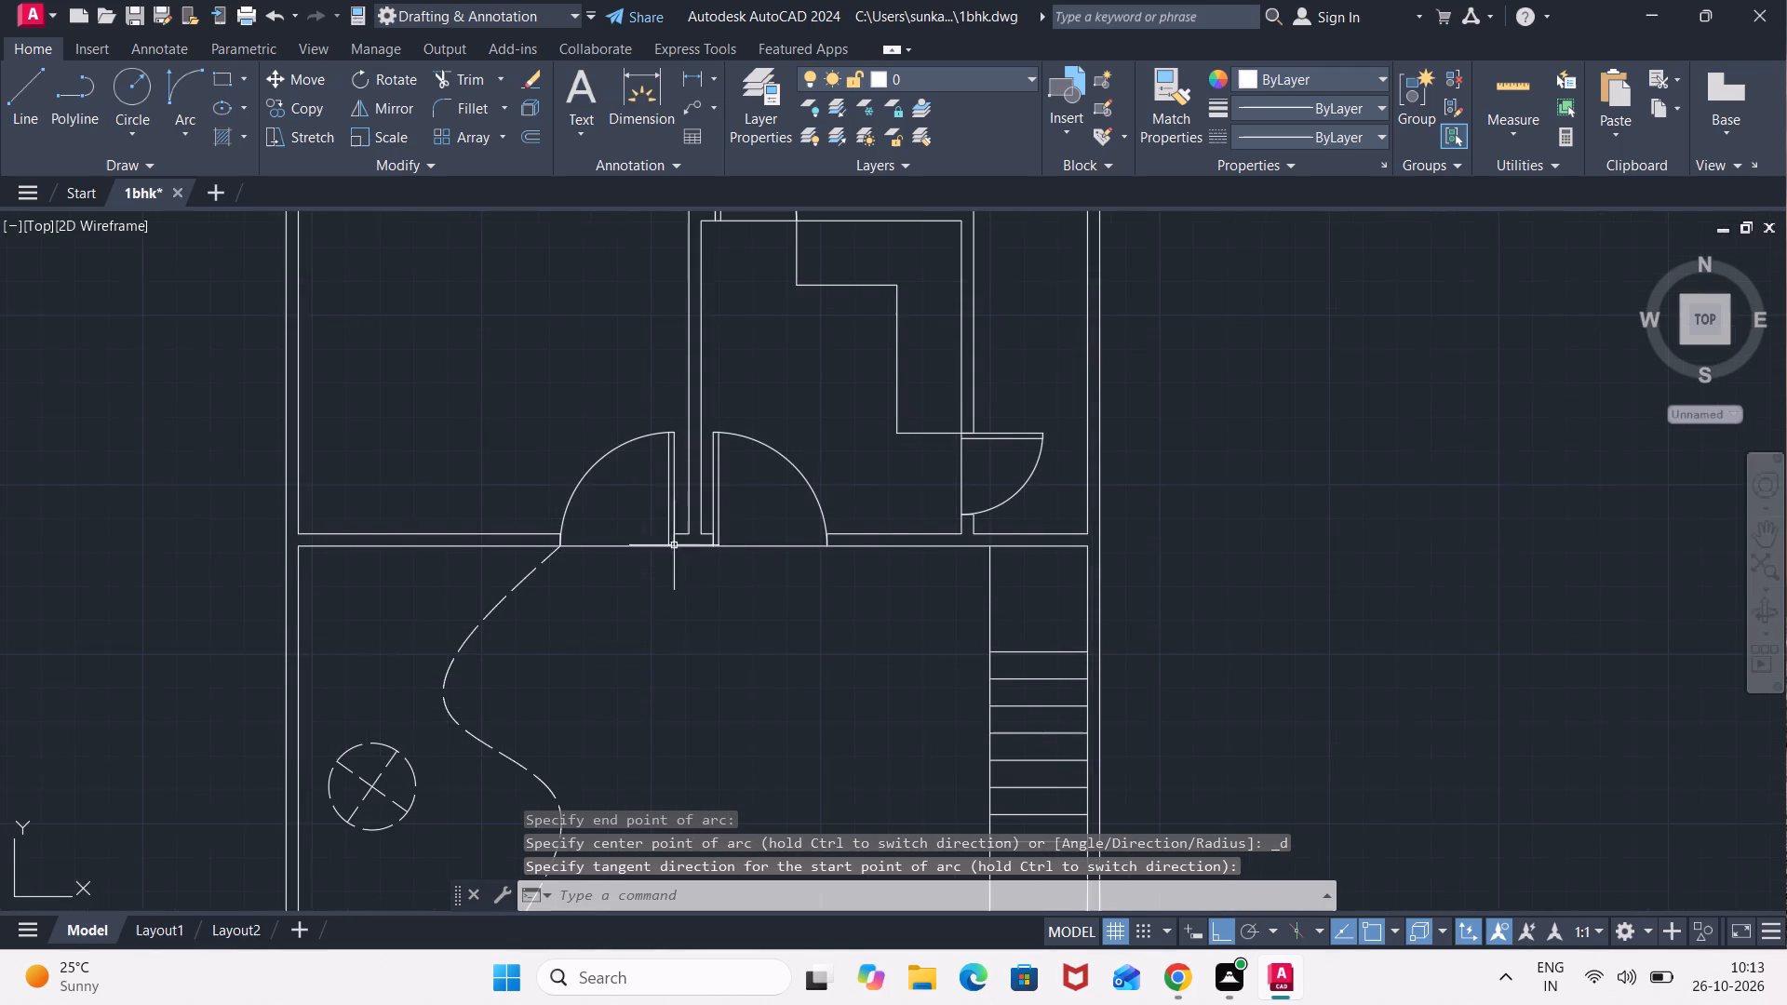
middle_drag(656, 619, 525, 311)
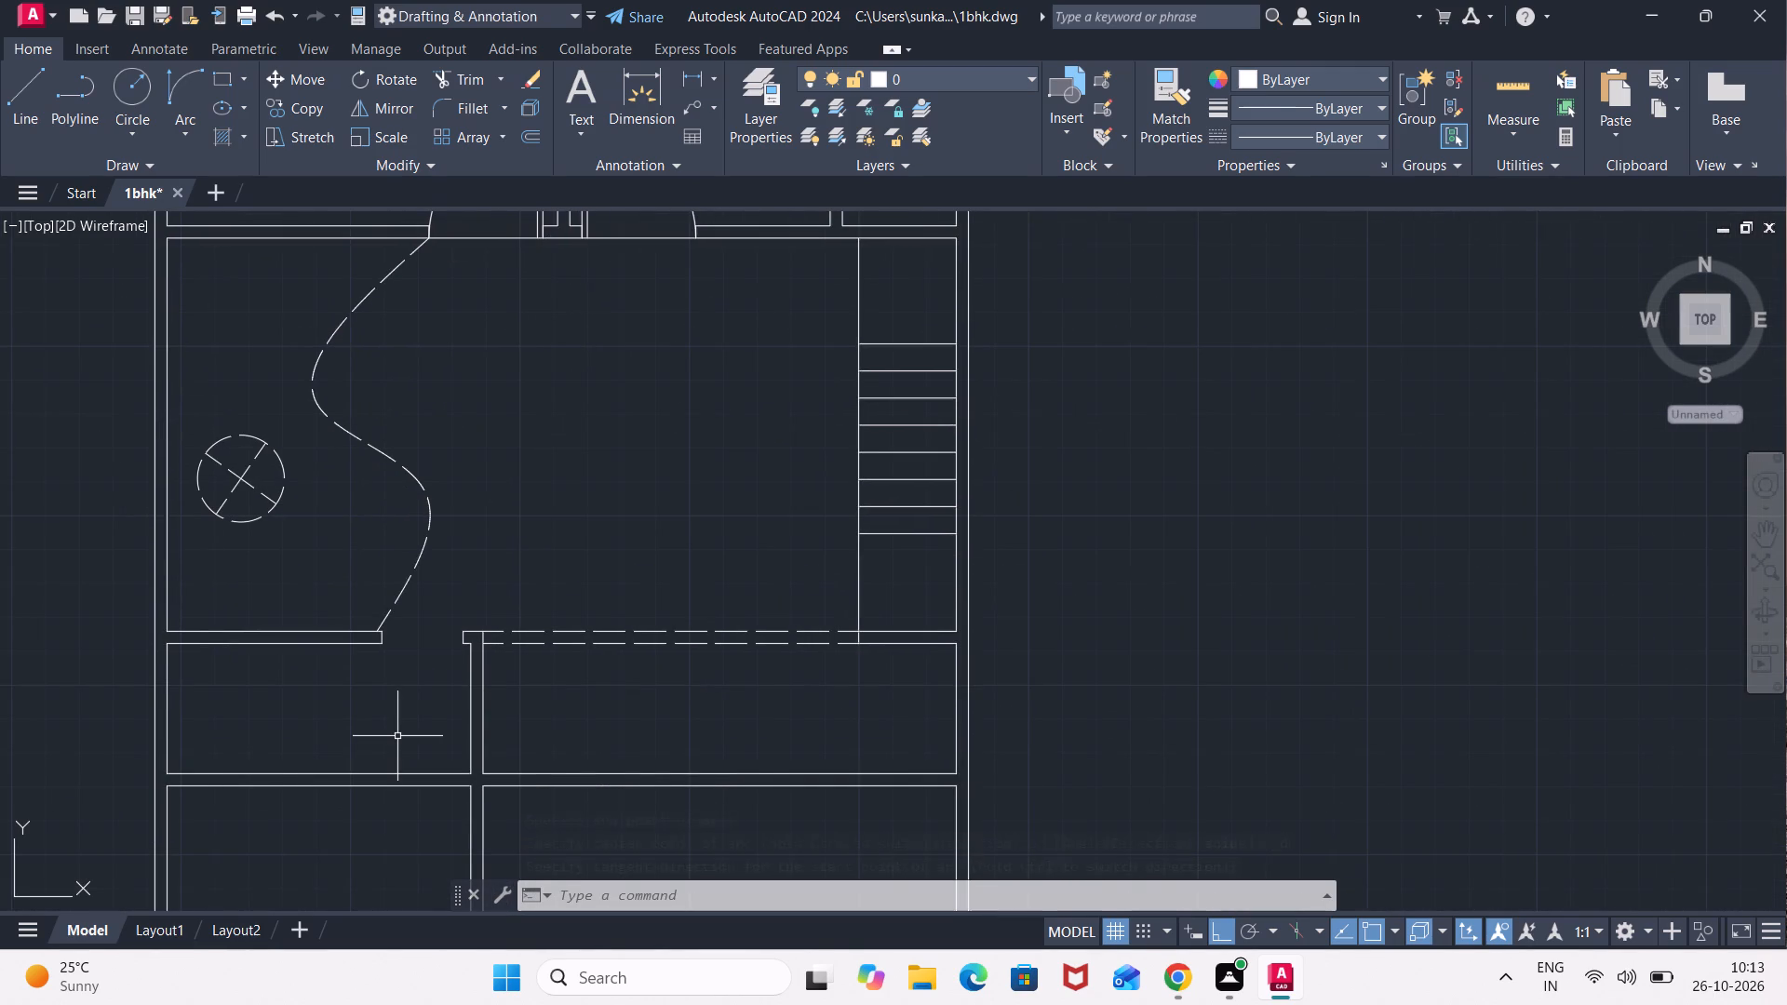
key(l)
key(Return)
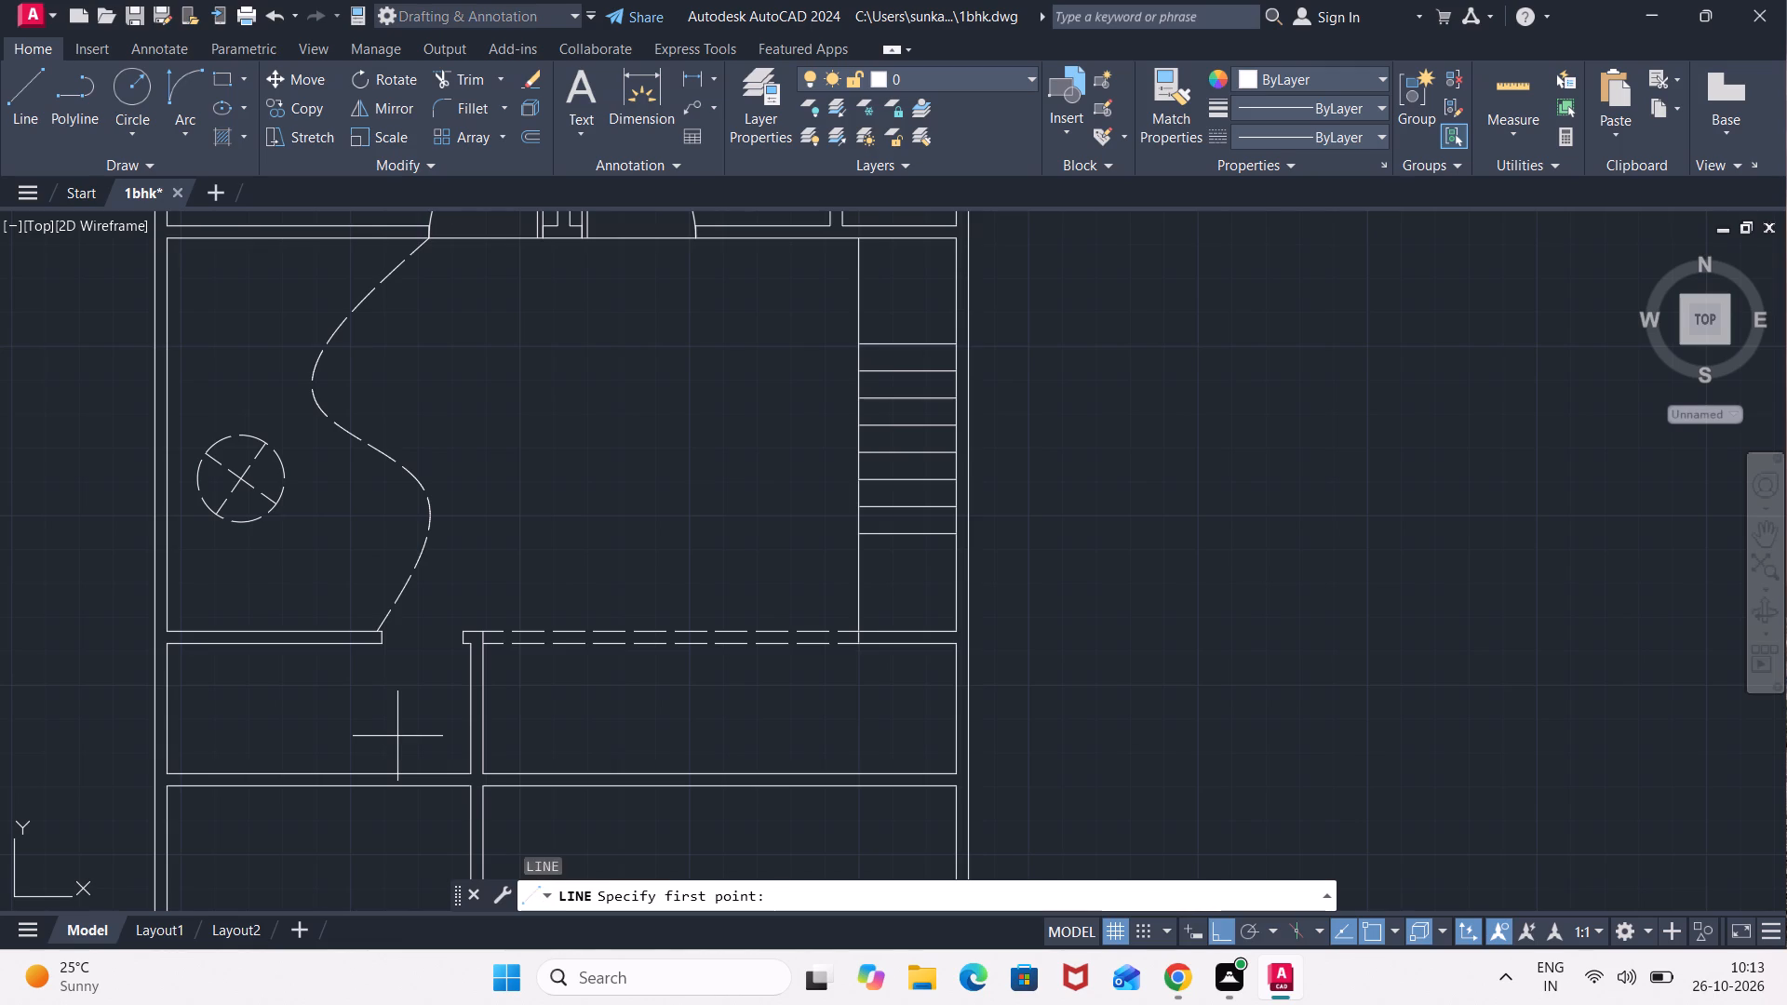
scroll(394, 645, up, 2)
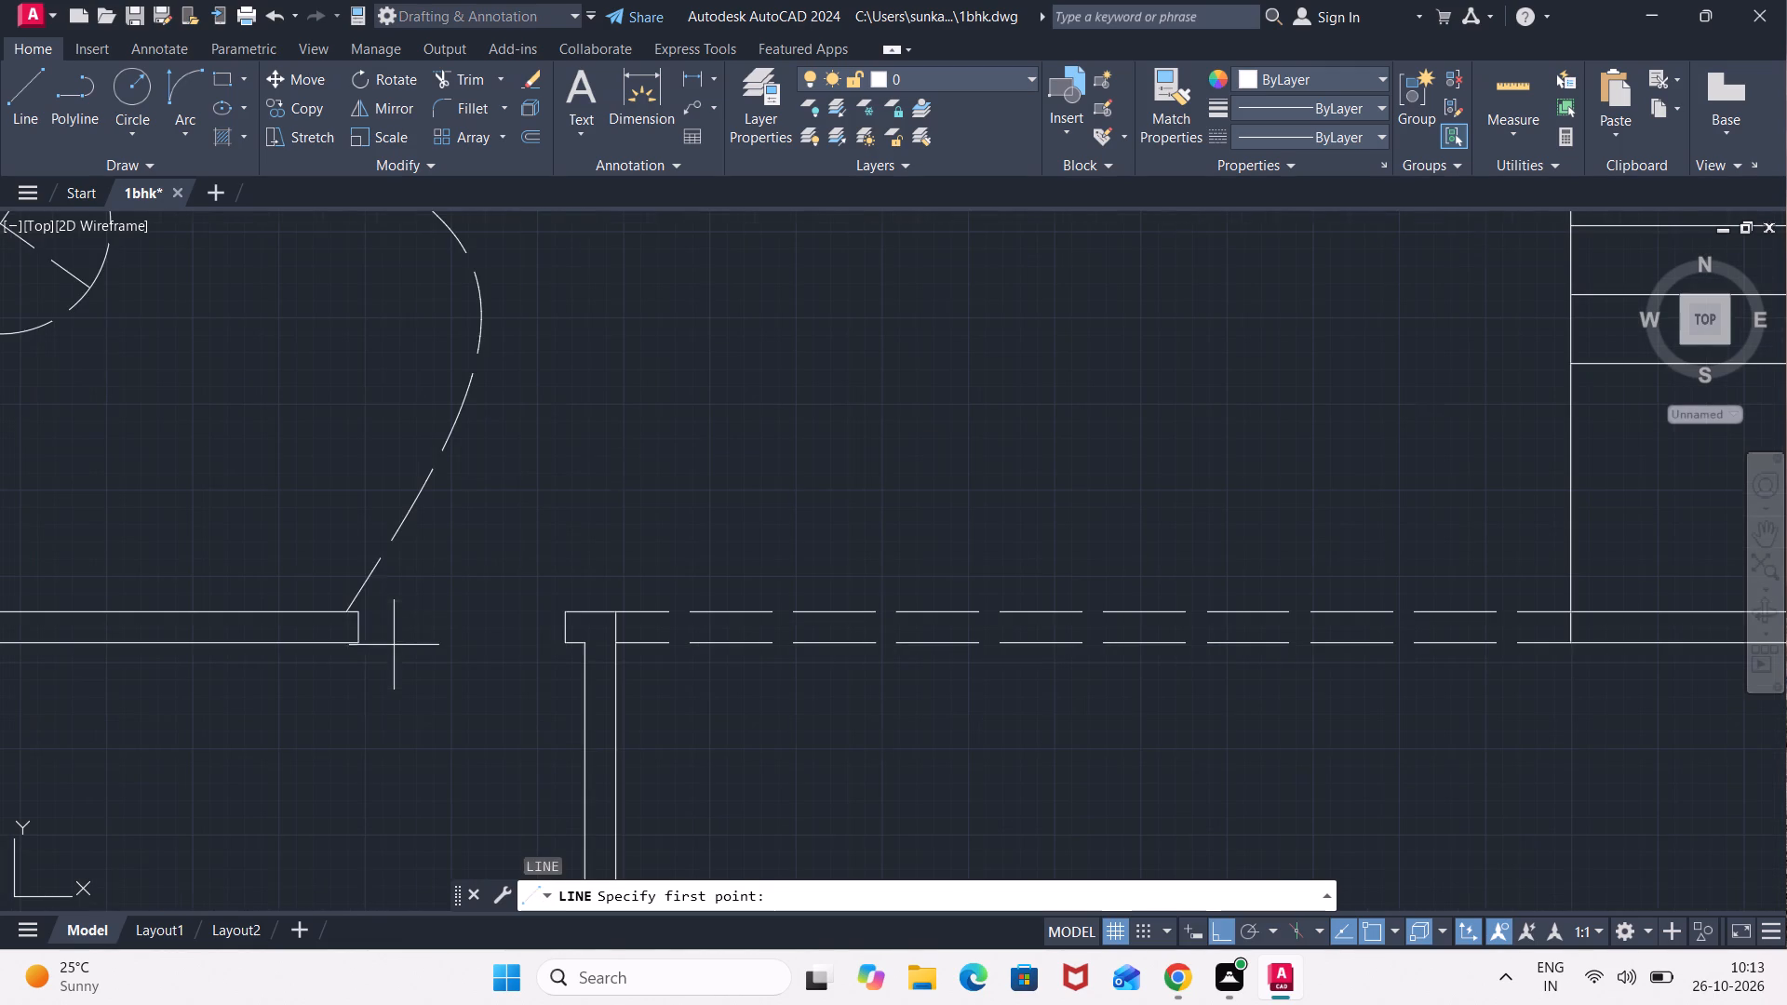
click(358, 613)
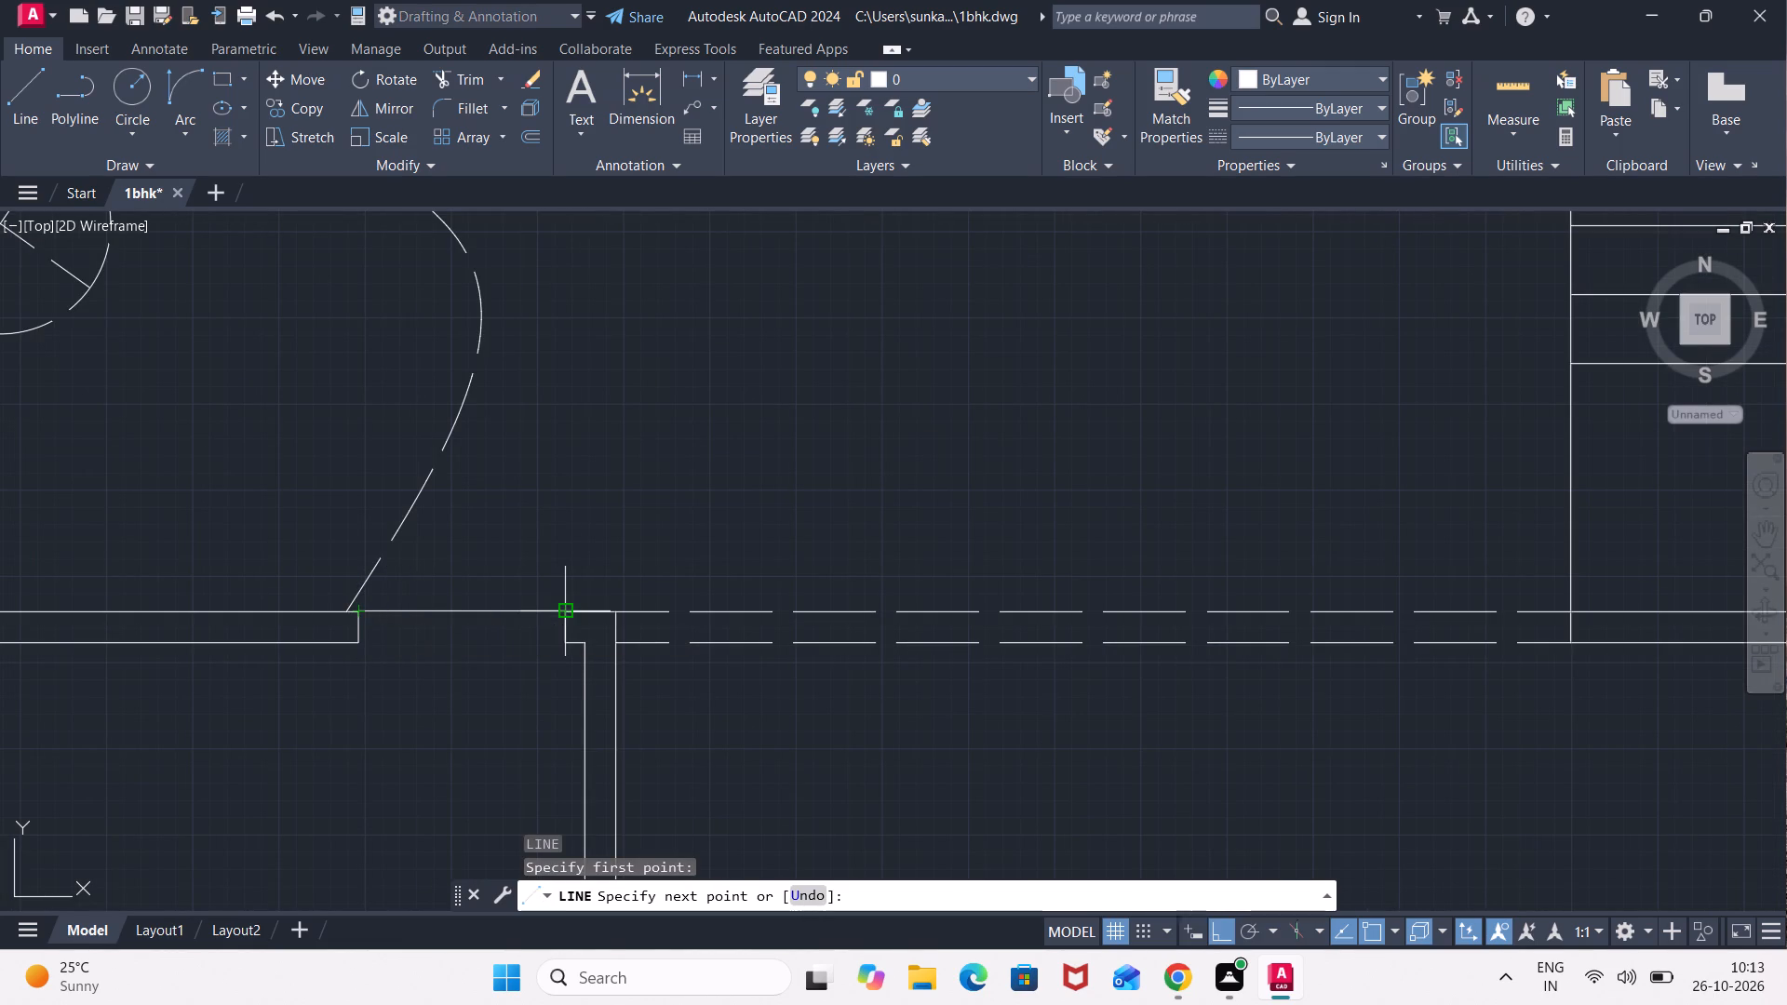
click(568, 615)
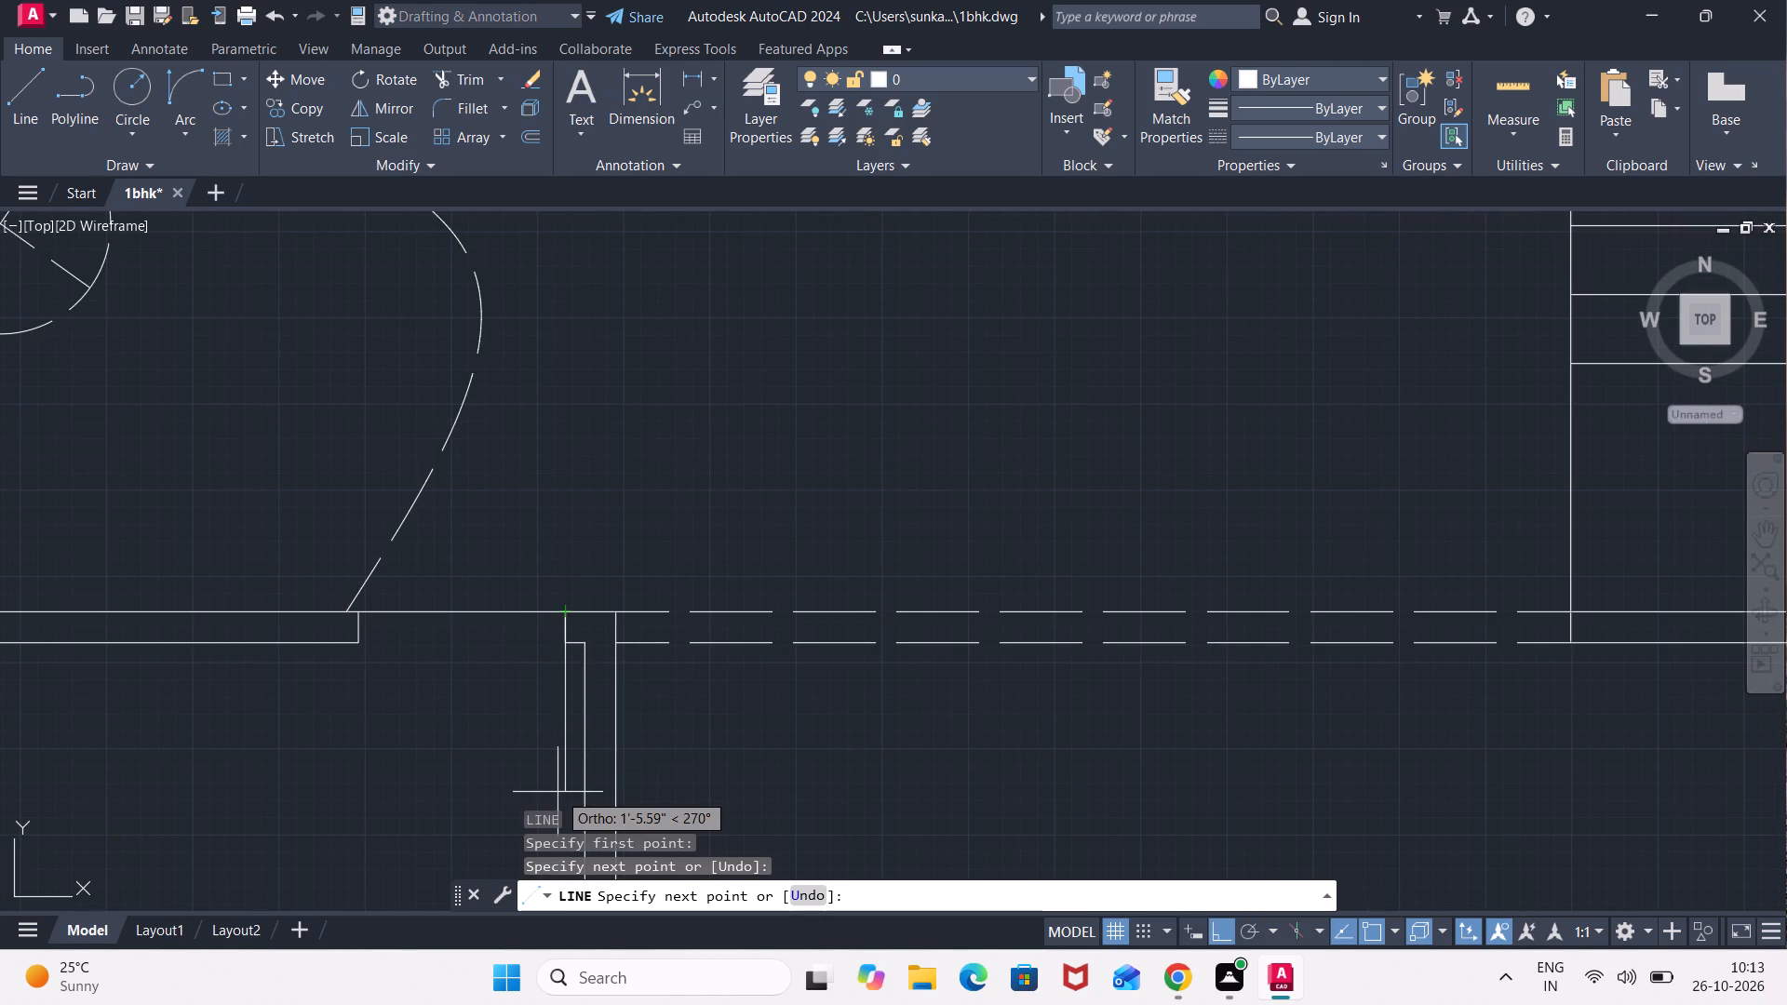
text(2'+6)
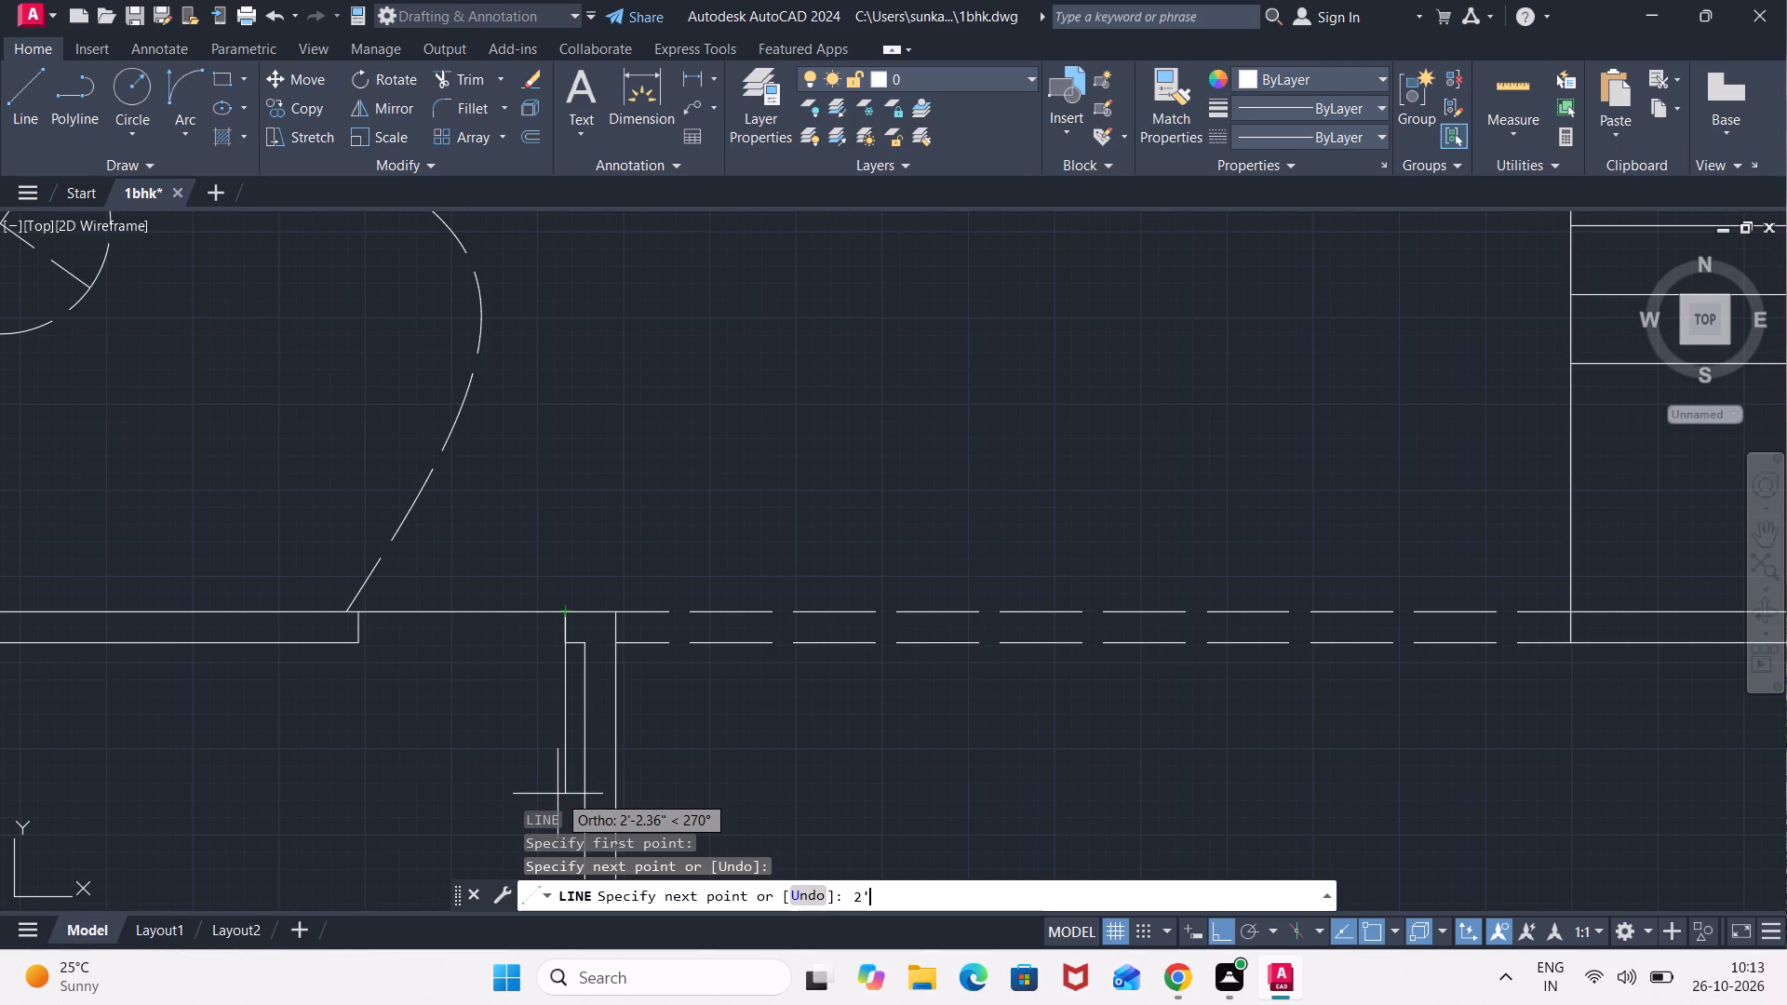
key(BackSpace)
key(BackSpace)
text(6")
key(Return)
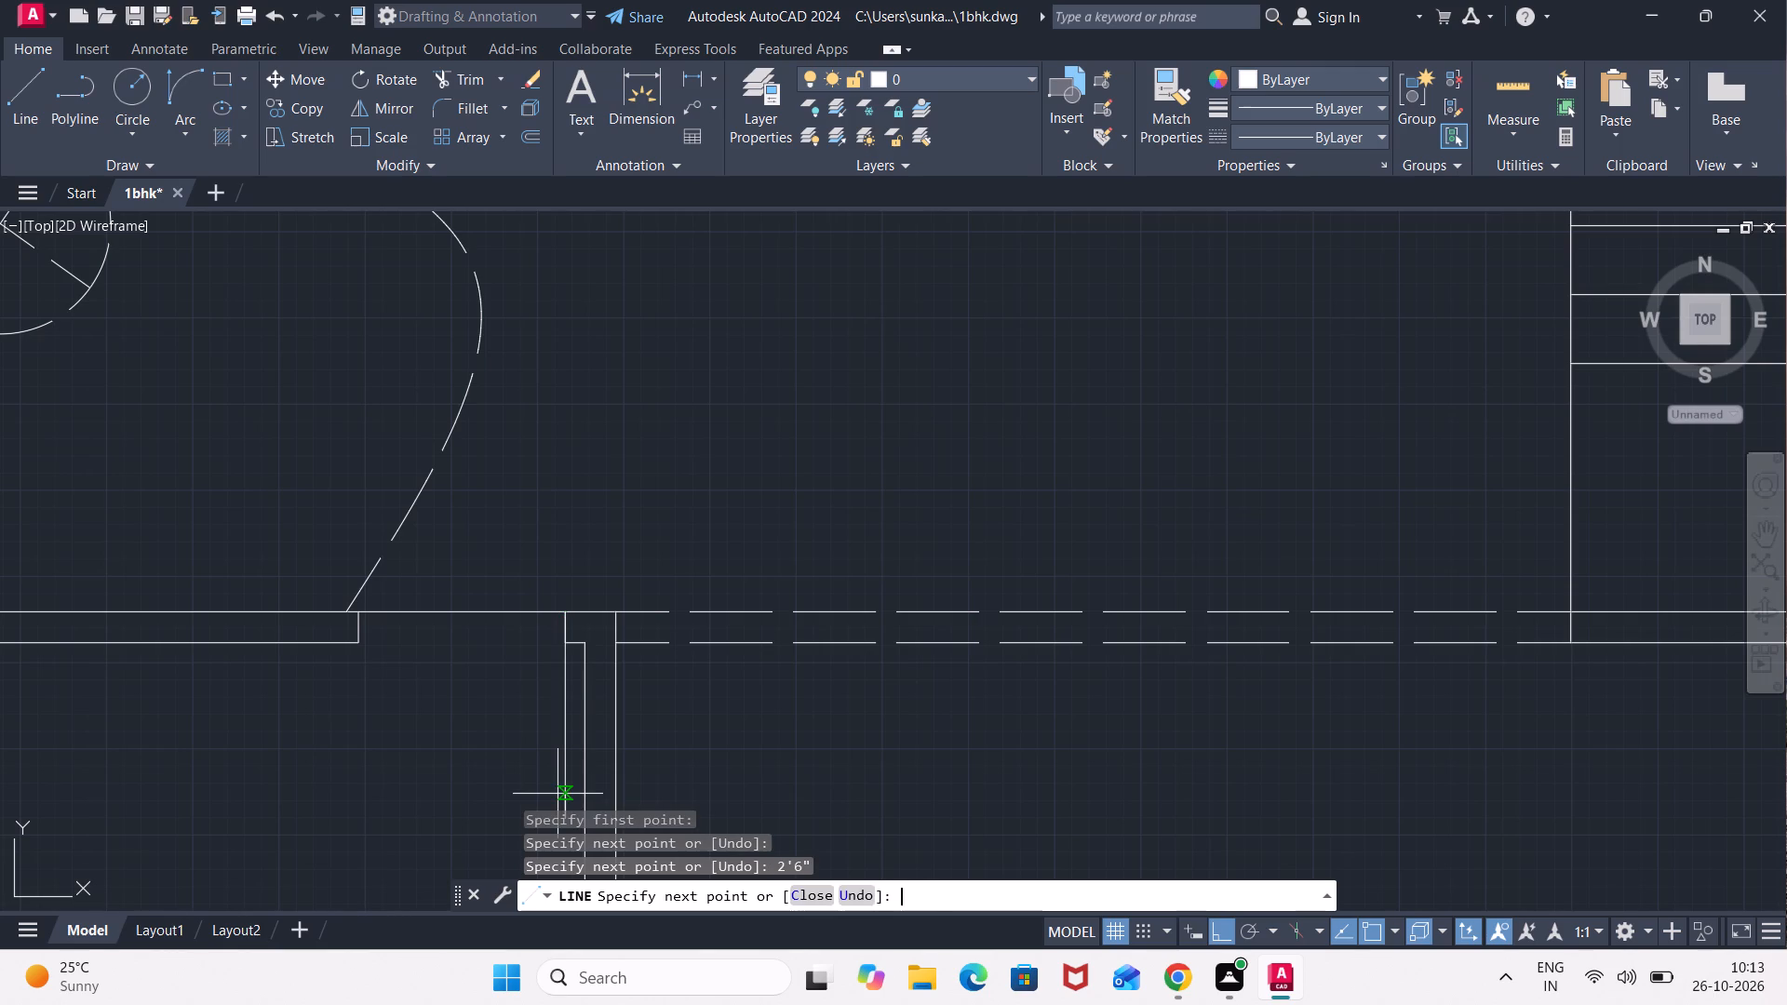
scroll(570, 775, down, 2)
key(Escape)
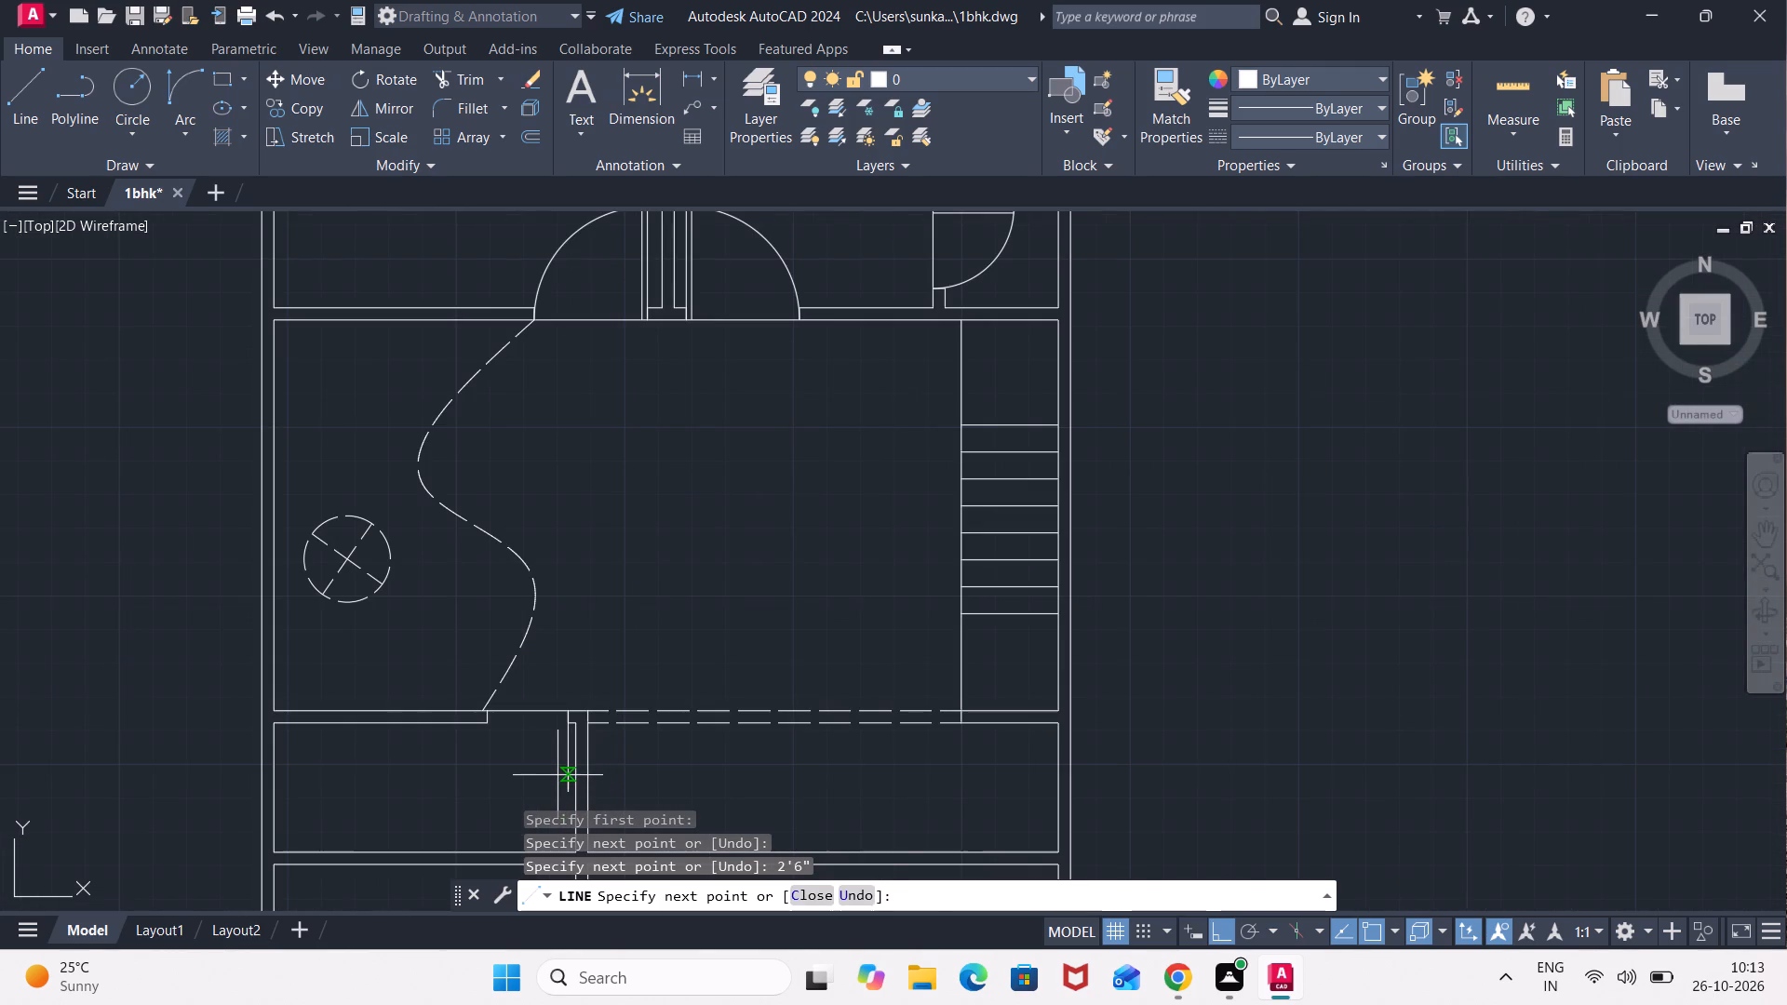
Offset the vertical 2'6" door-leaf line 2" to the left, toward the opening.
key(o)
key(Return)
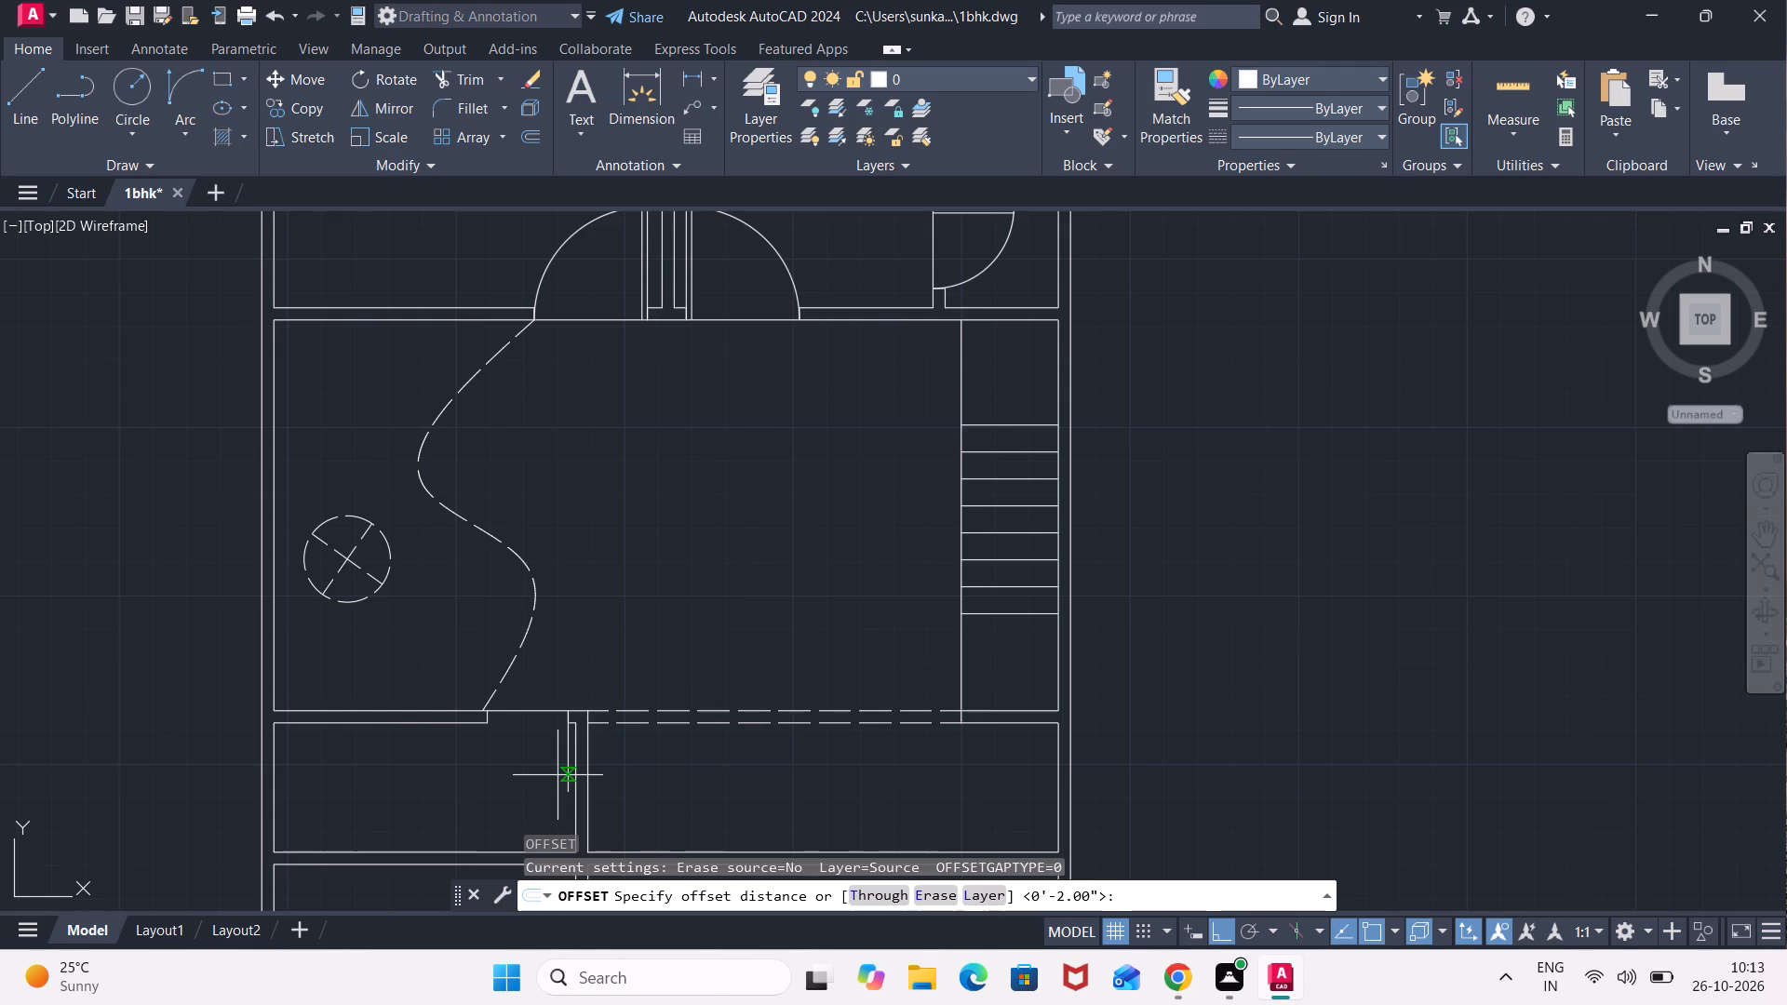
key(Return)
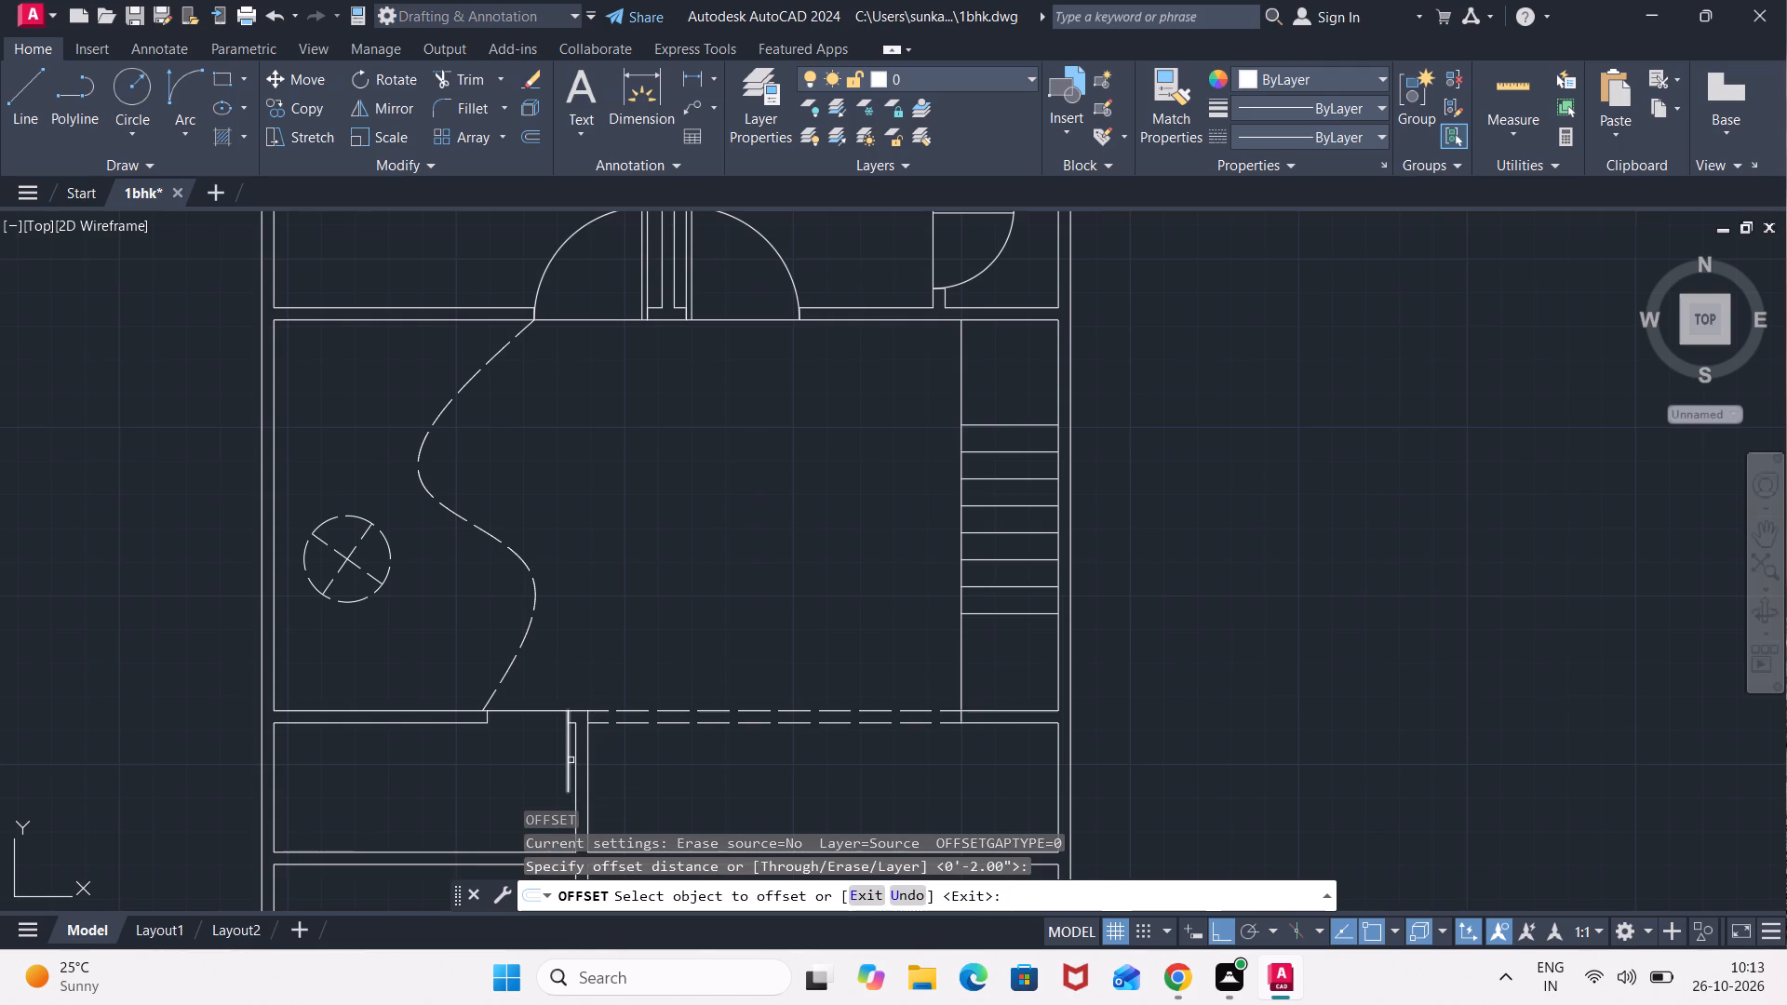
click(571, 761)
click(520, 778)
Draw a Start, End, Direction swing arc from the bottom of the right 2'6" leaf line to the left jamb's upper corner, bulging down and left.
middle_drag(520, 778, 517, 560)
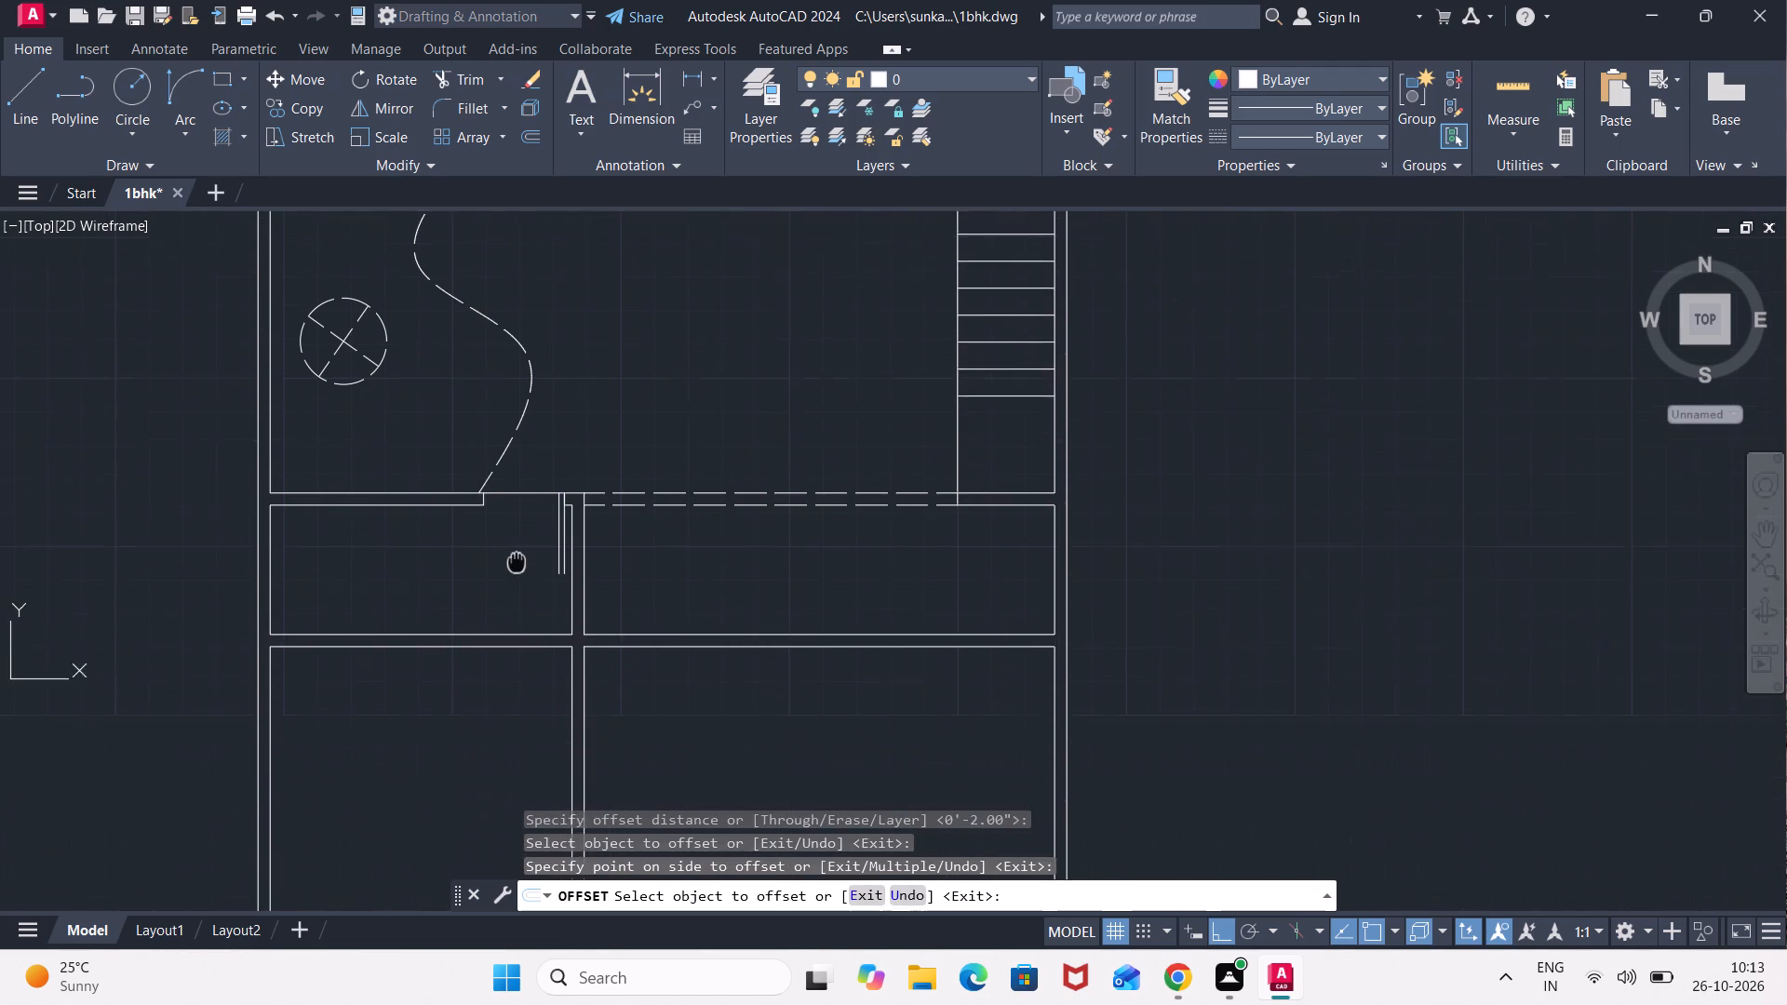
middle_drag(517, 560, 522, 466)
scroll(423, 366, up, 2)
click(198, 128)
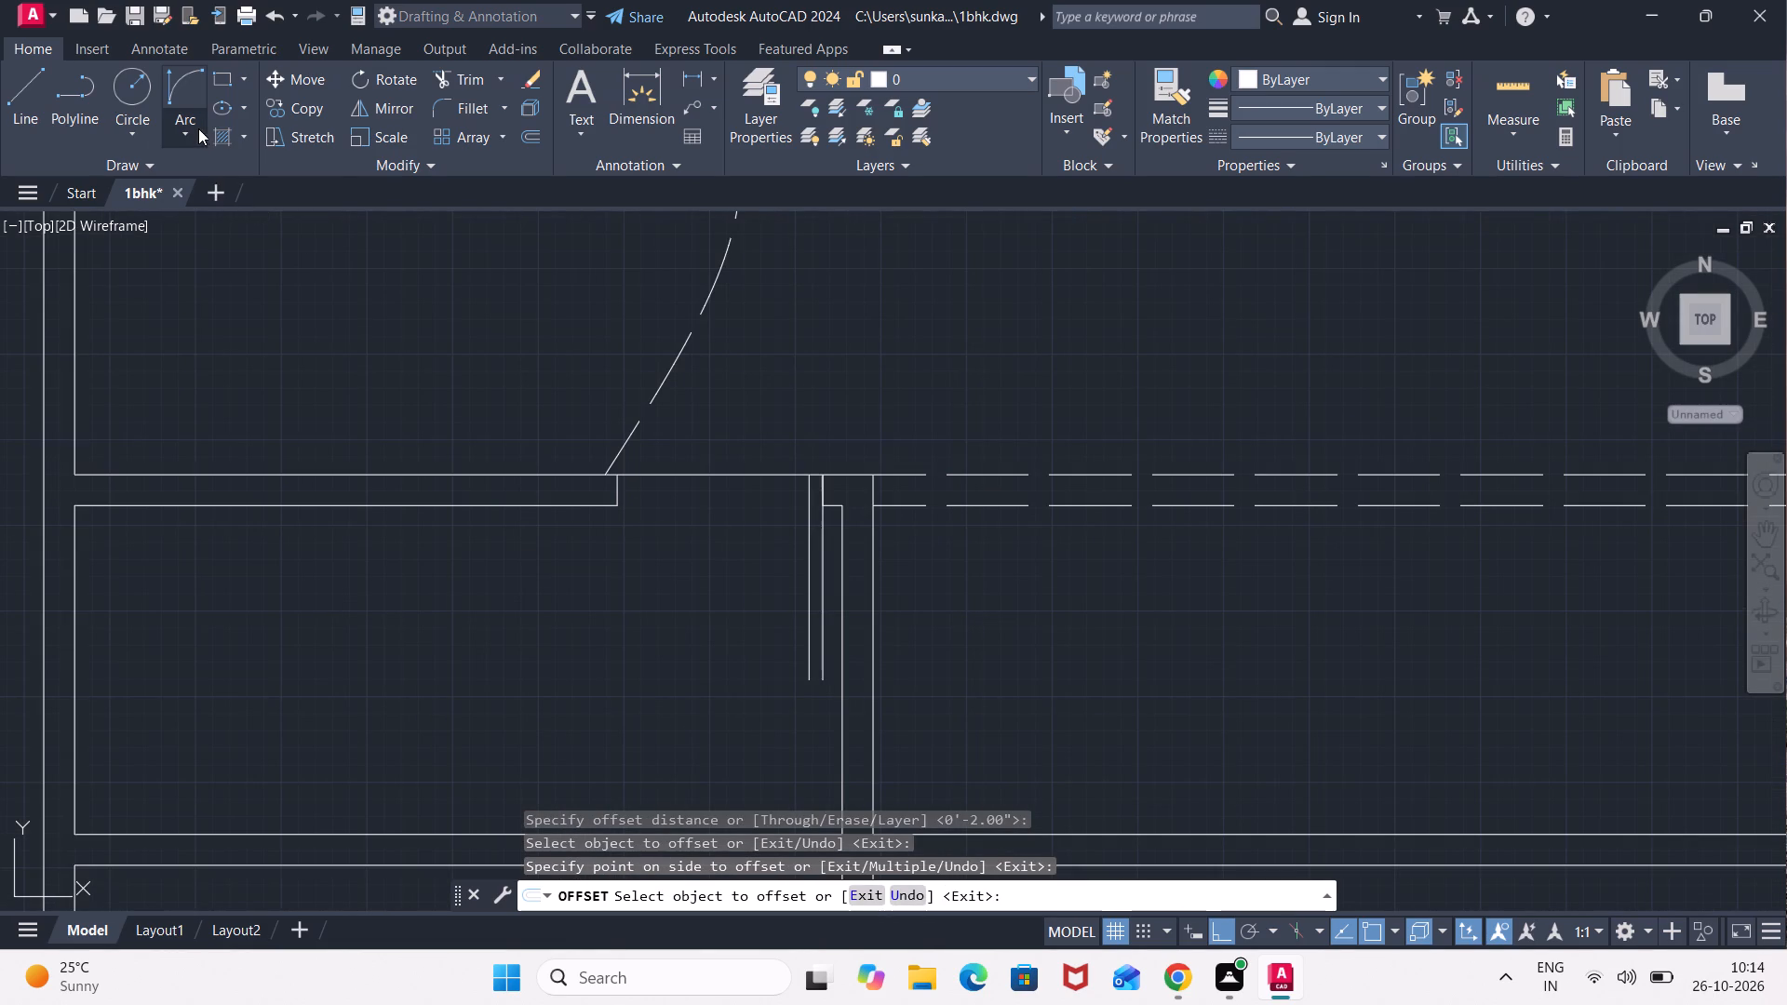
click(302, 407)
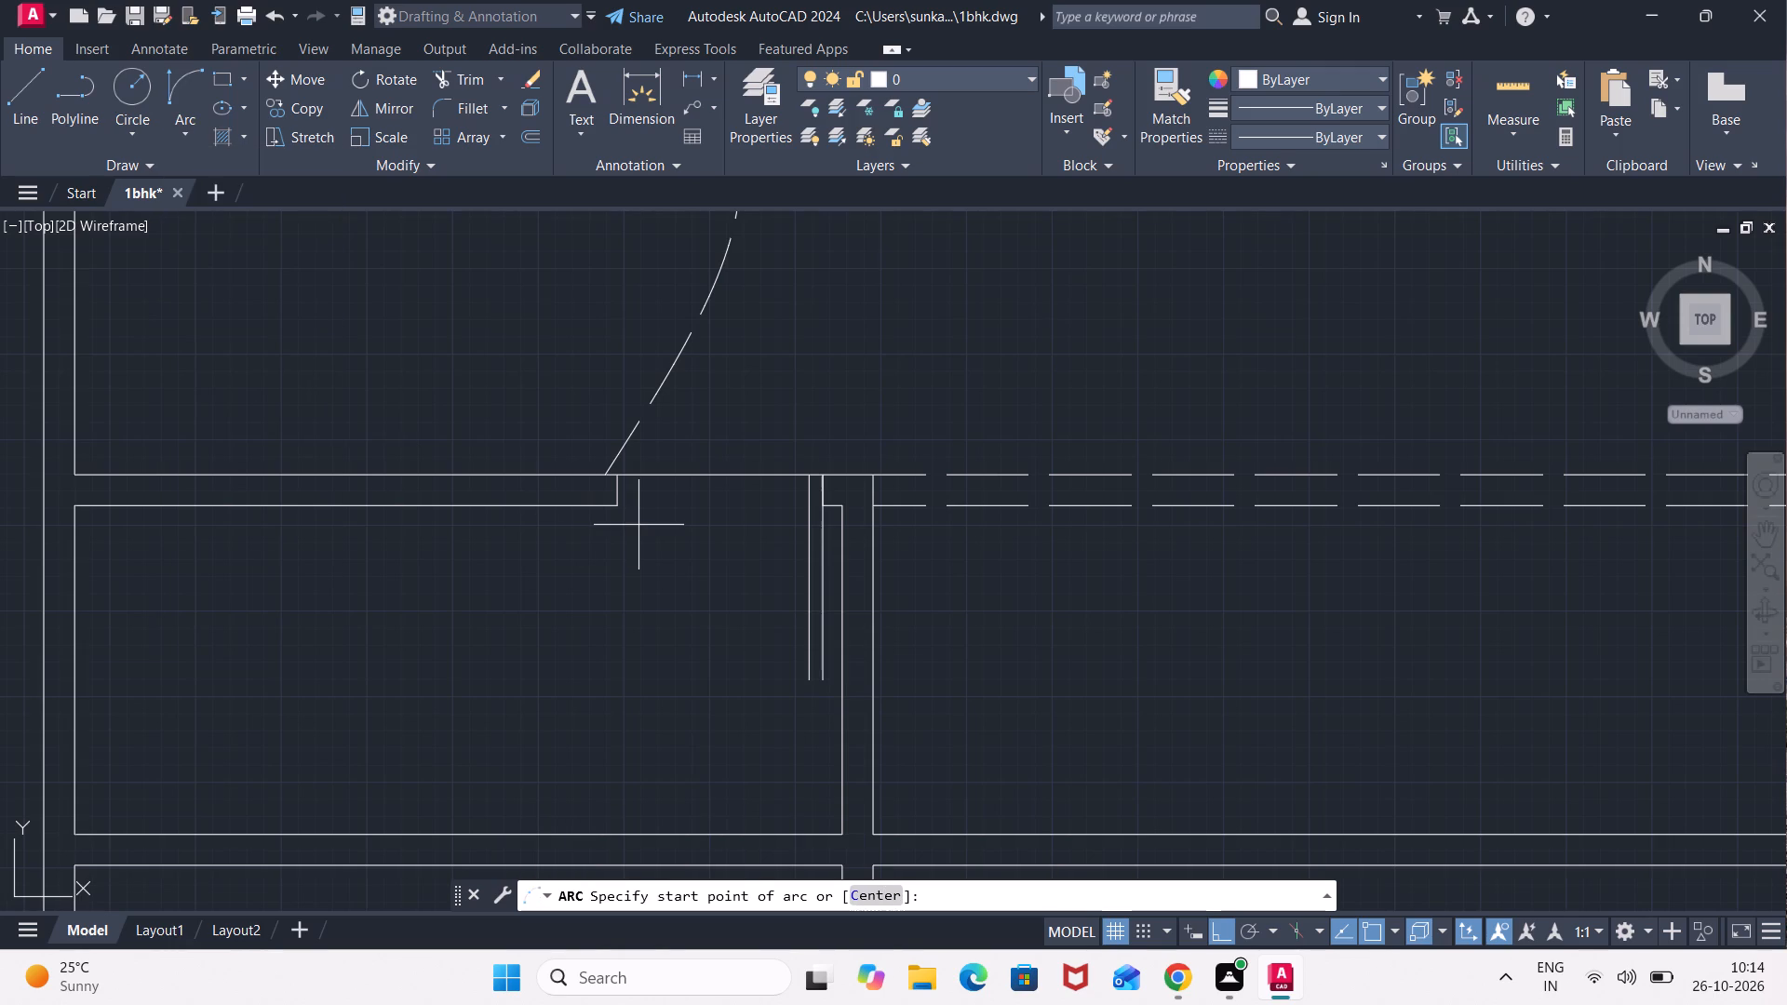
click(826, 679)
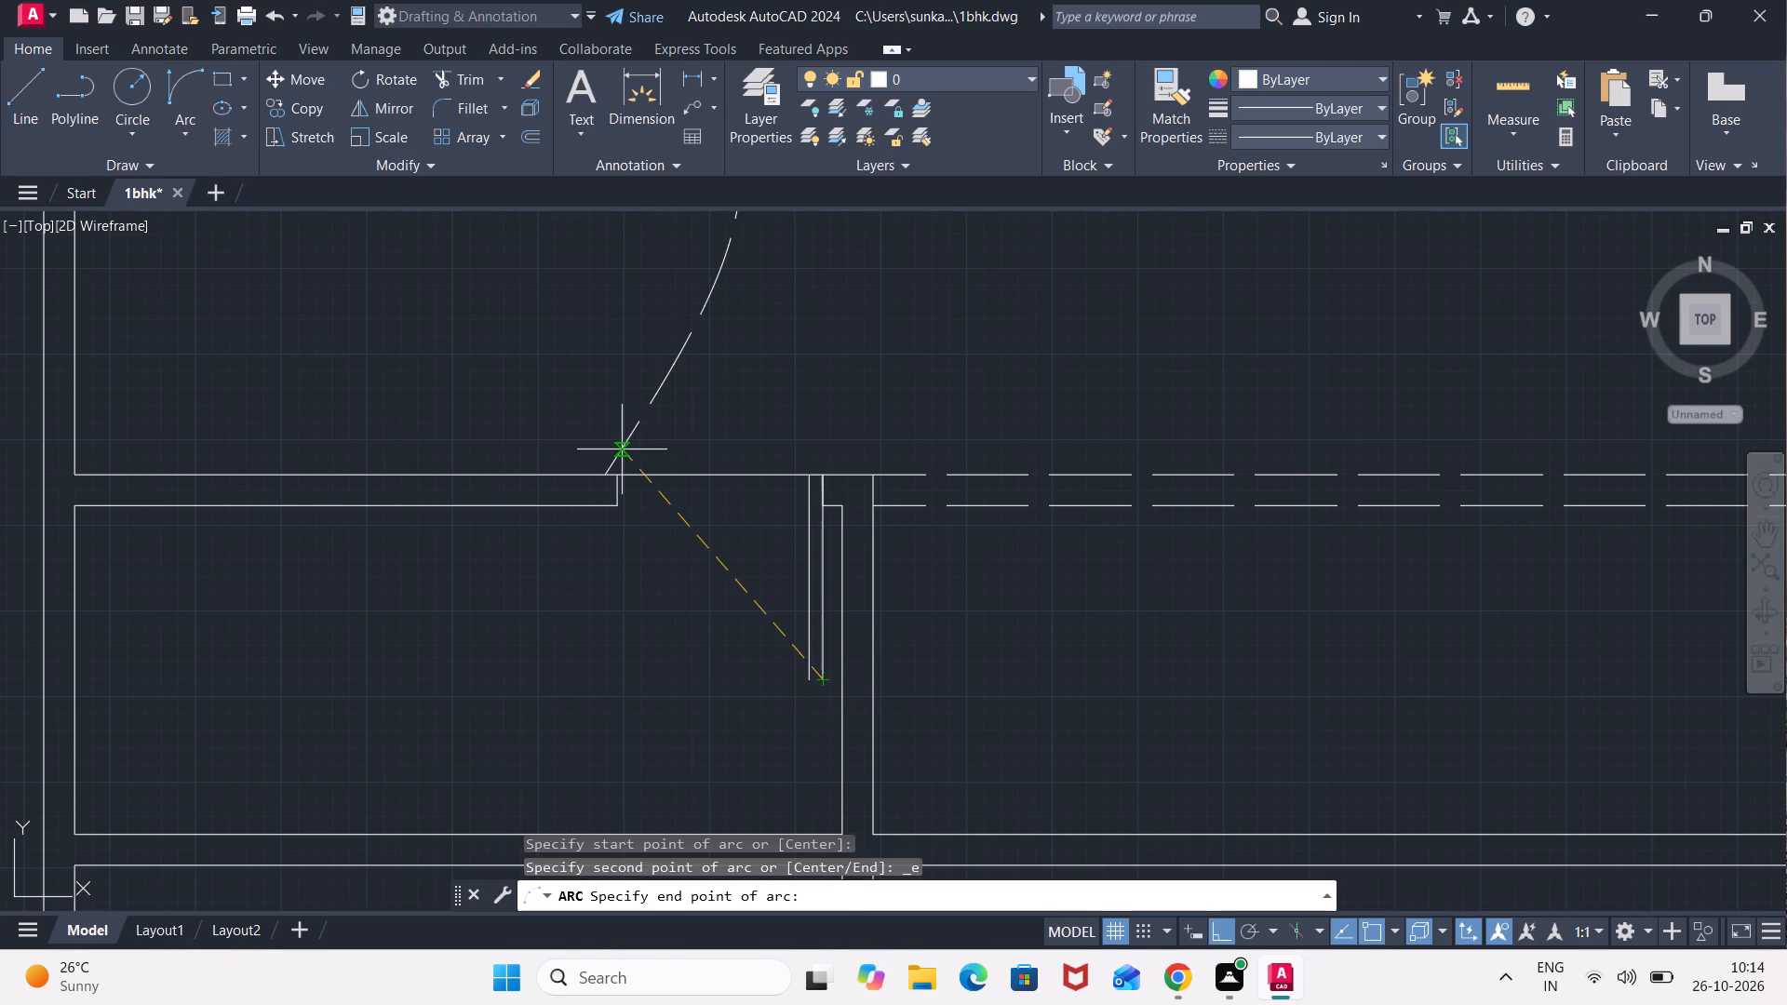
scroll(616, 493, up, 2)
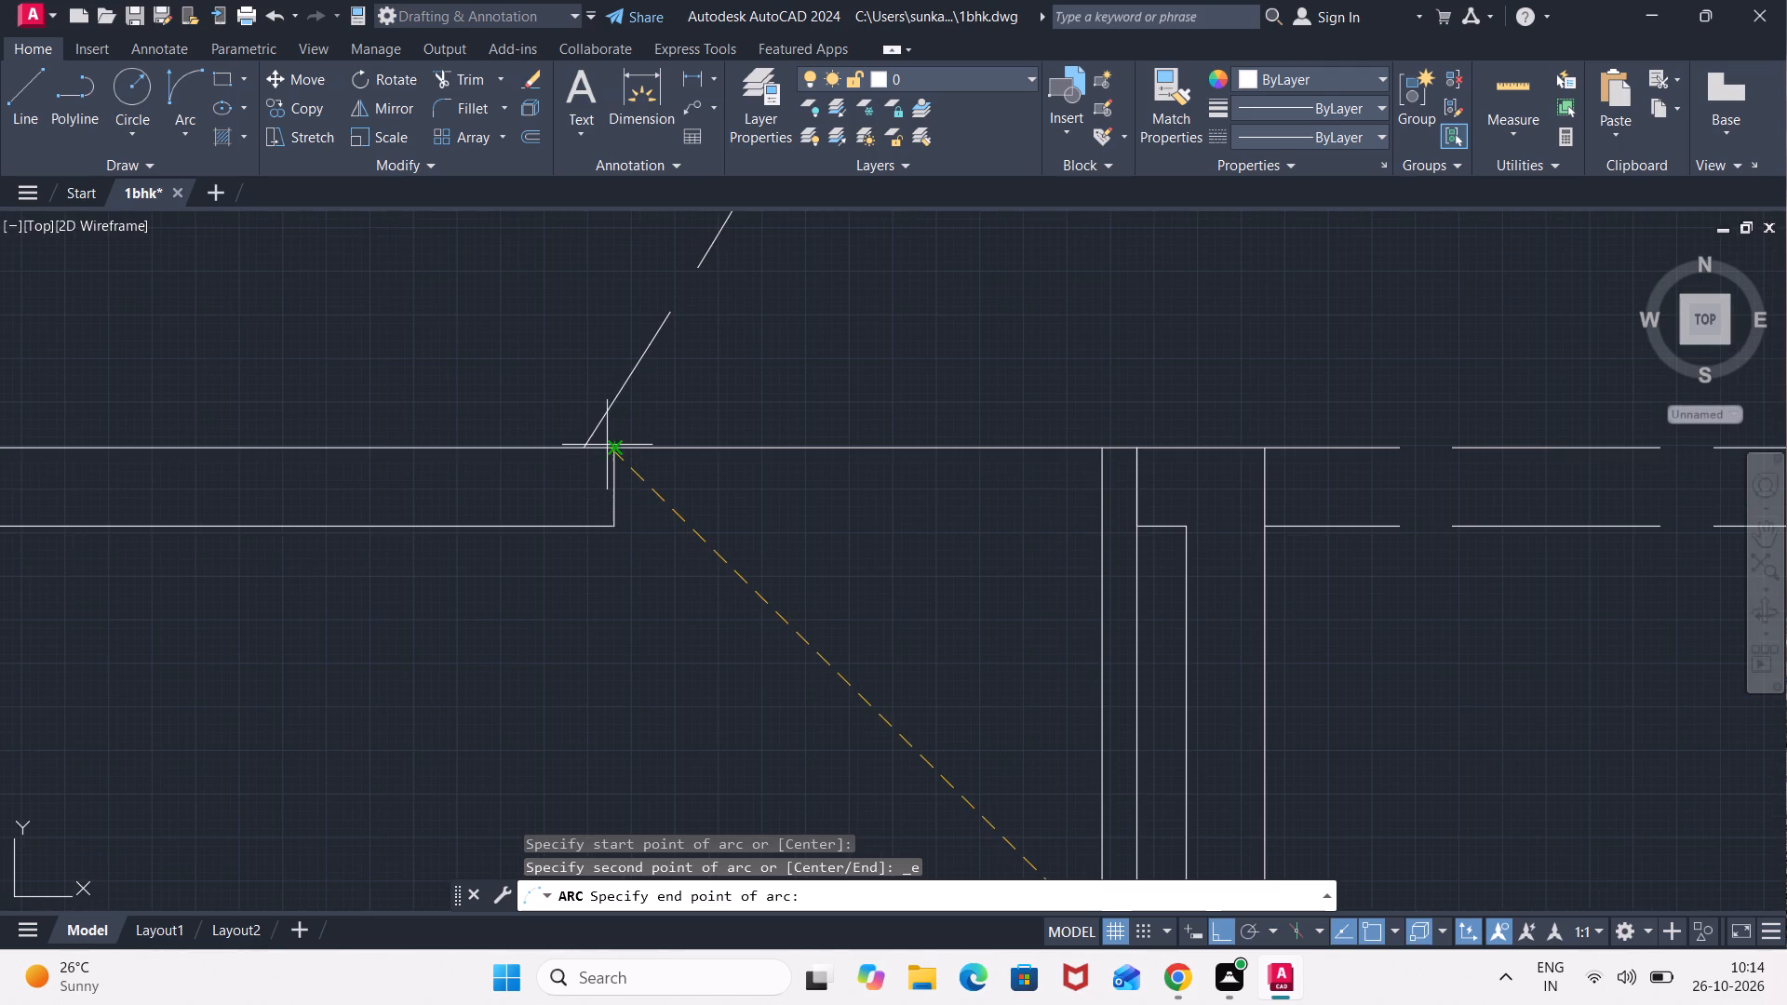
click(614, 450)
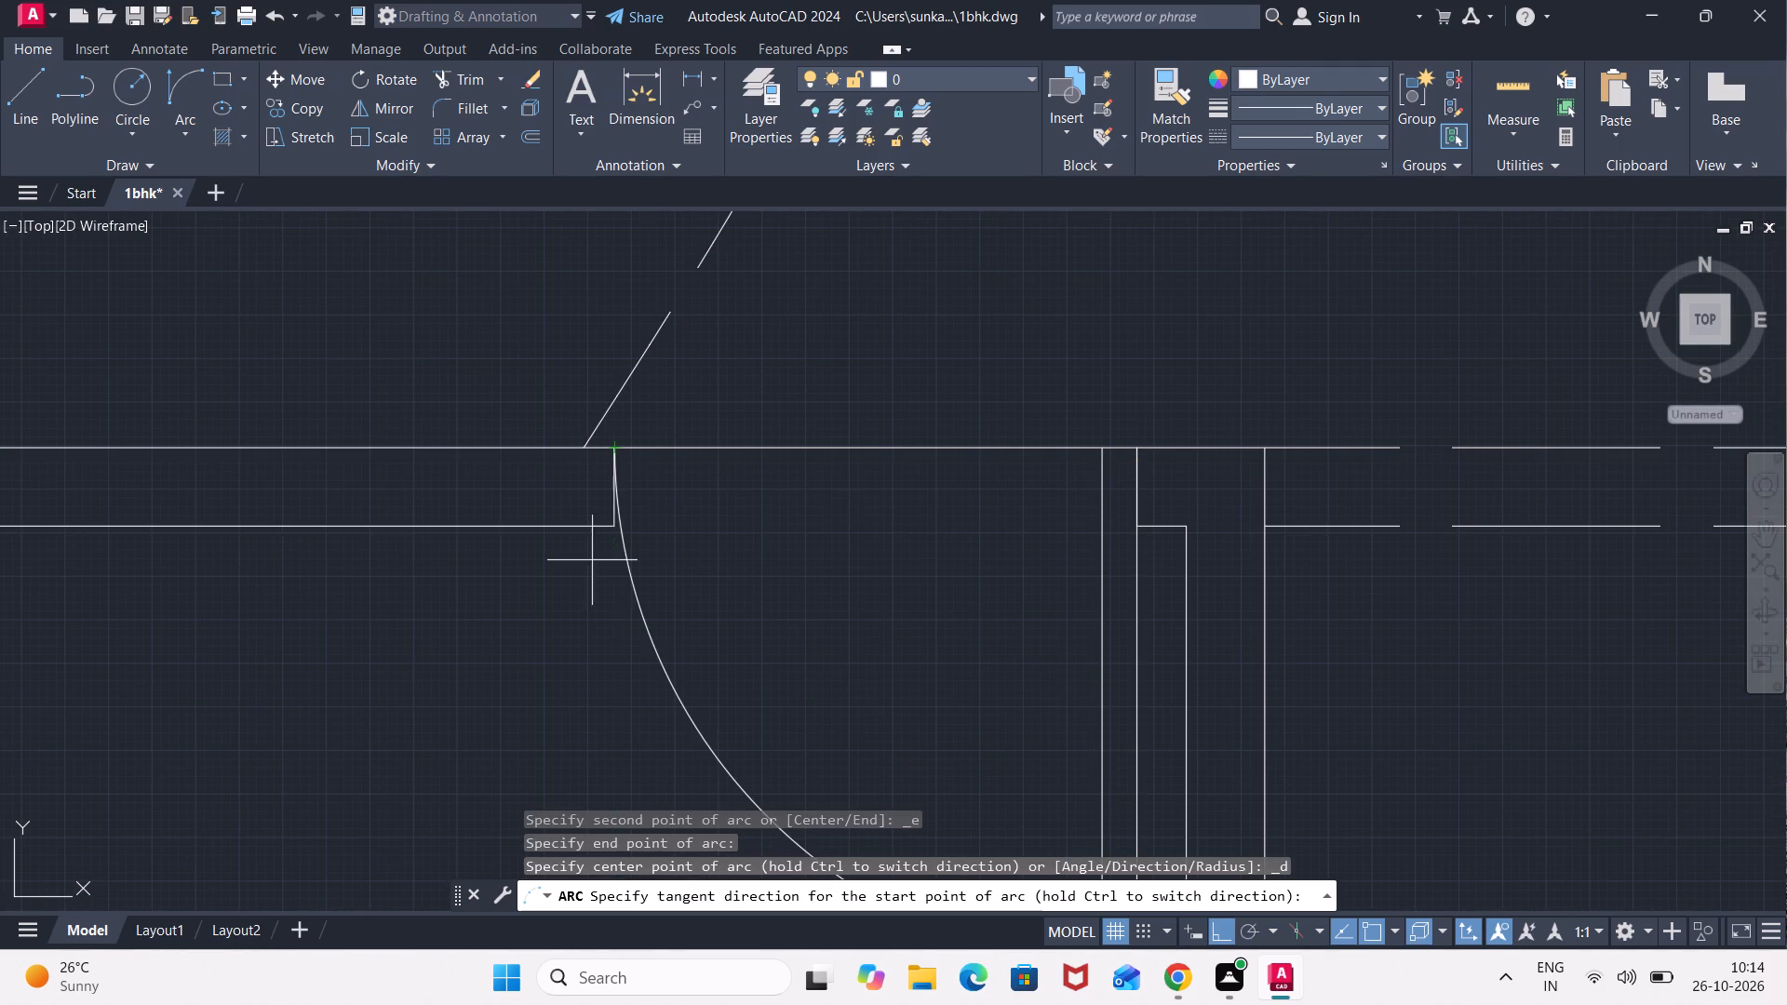
click(578, 629)
Draw a line down across the lower vertical wall's opening along its left face, continuing 3' to the right as a door leaf.
scroll(578, 630, down, 3)
middle_drag(825, 650, 825, 650)
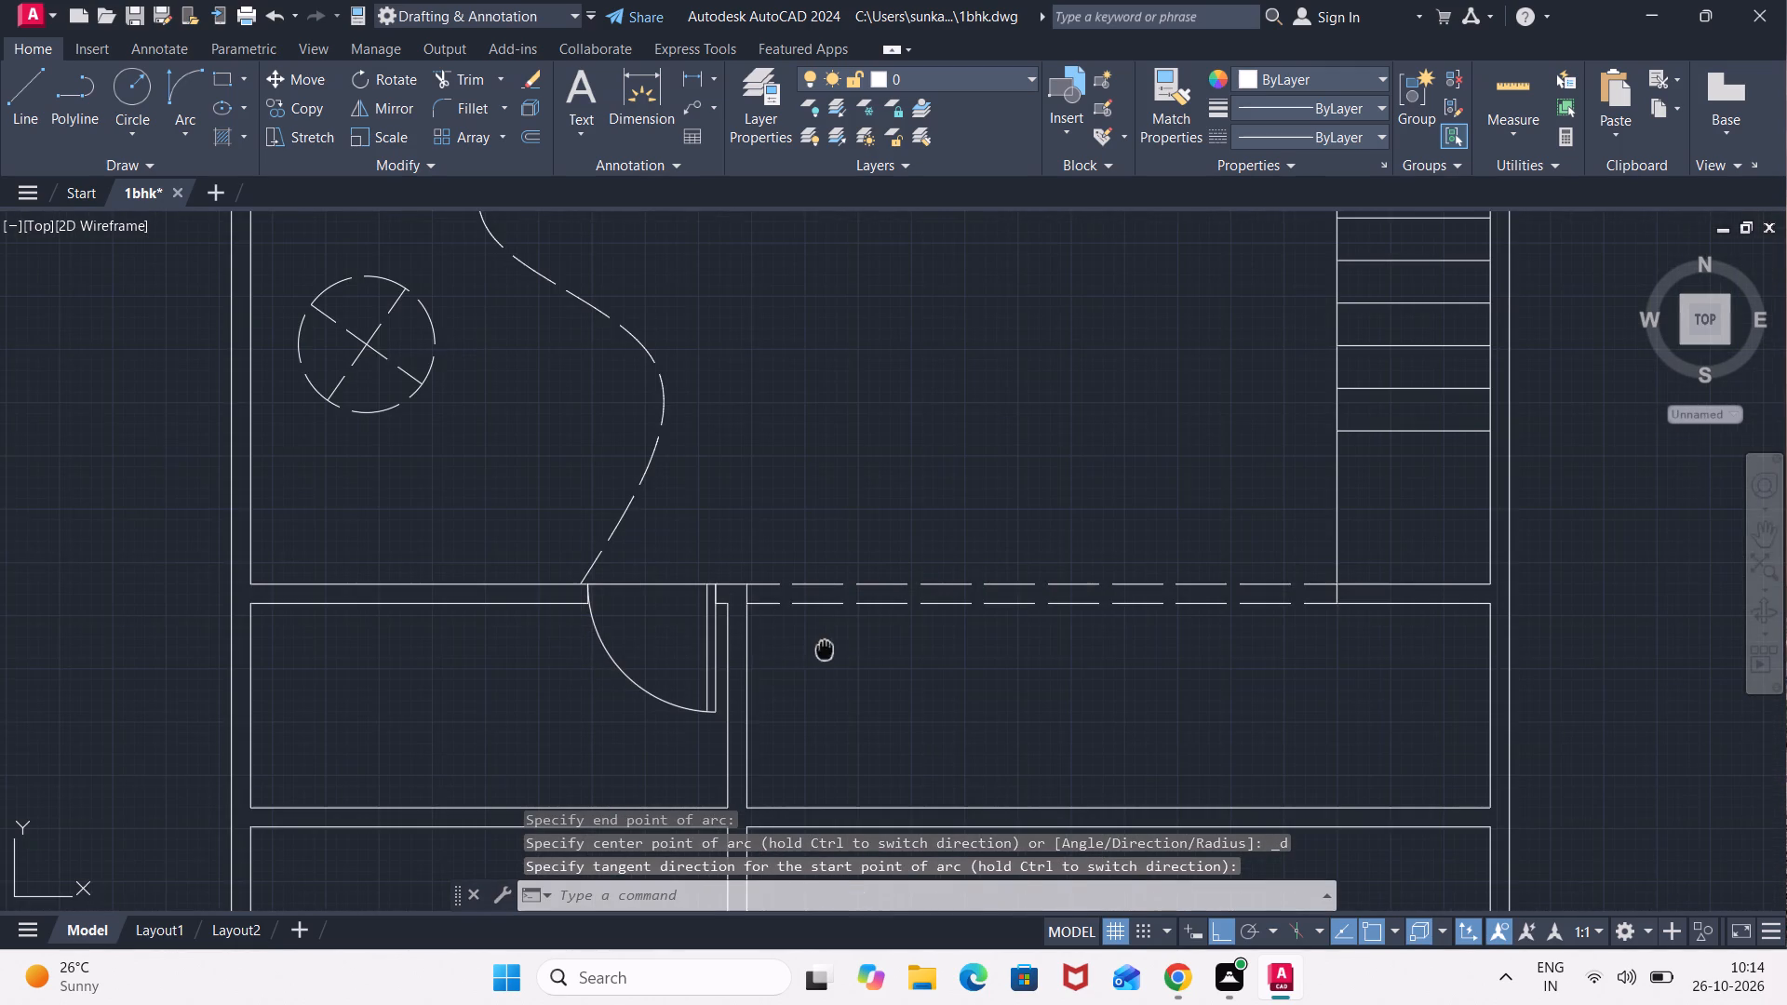
middle_drag(825, 650, 464, 399)
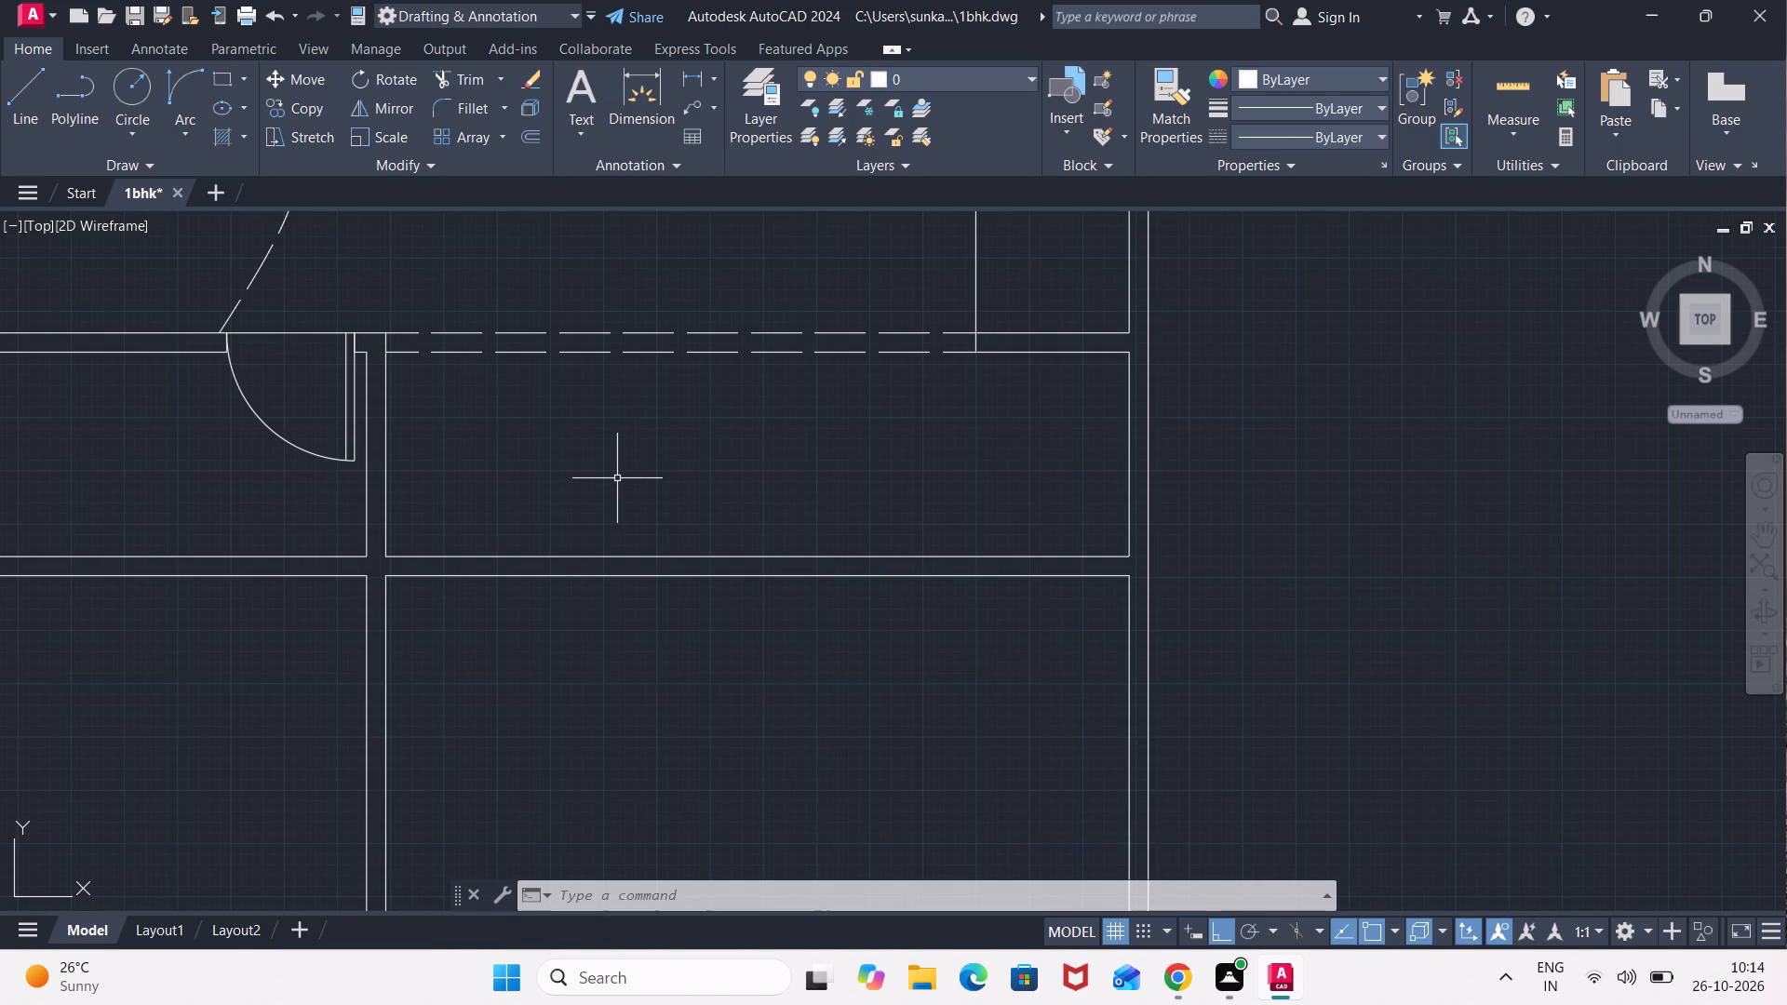
middle_drag(889, 450, 886, 438)
middle_drag(886, 438, 920, 492)
scroll(549, 672, down, 1)
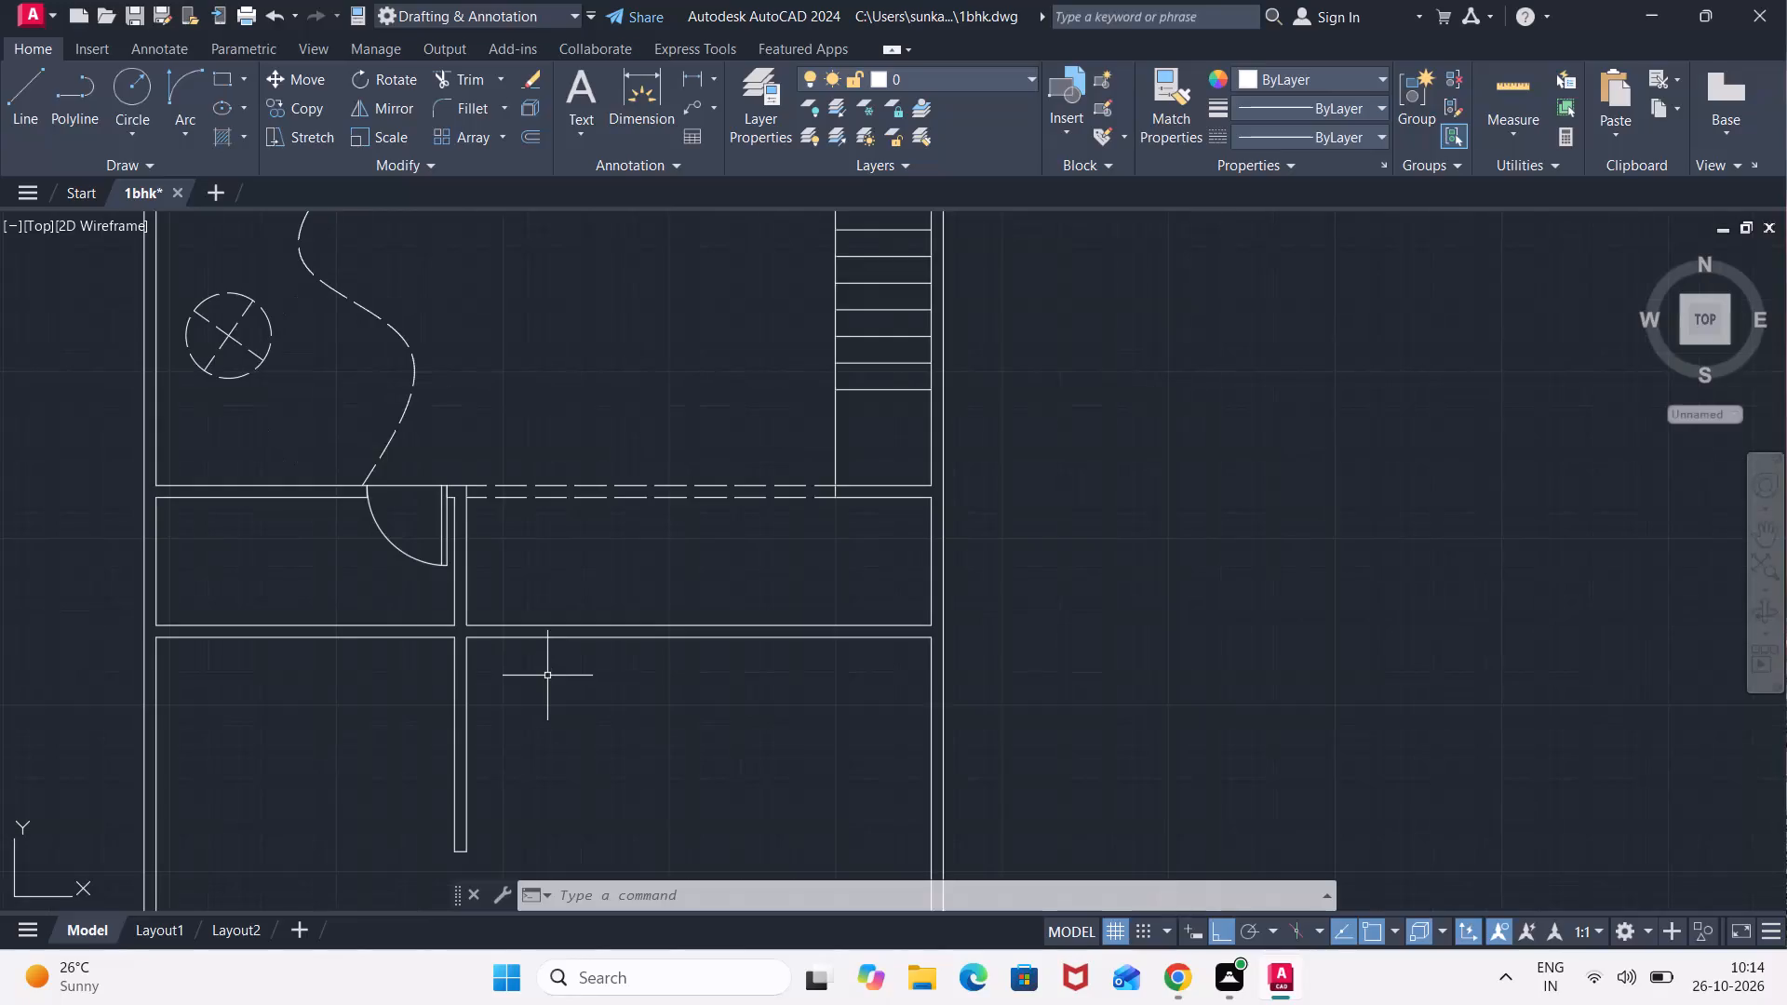
middle_drag(531, 678, 571, 312)
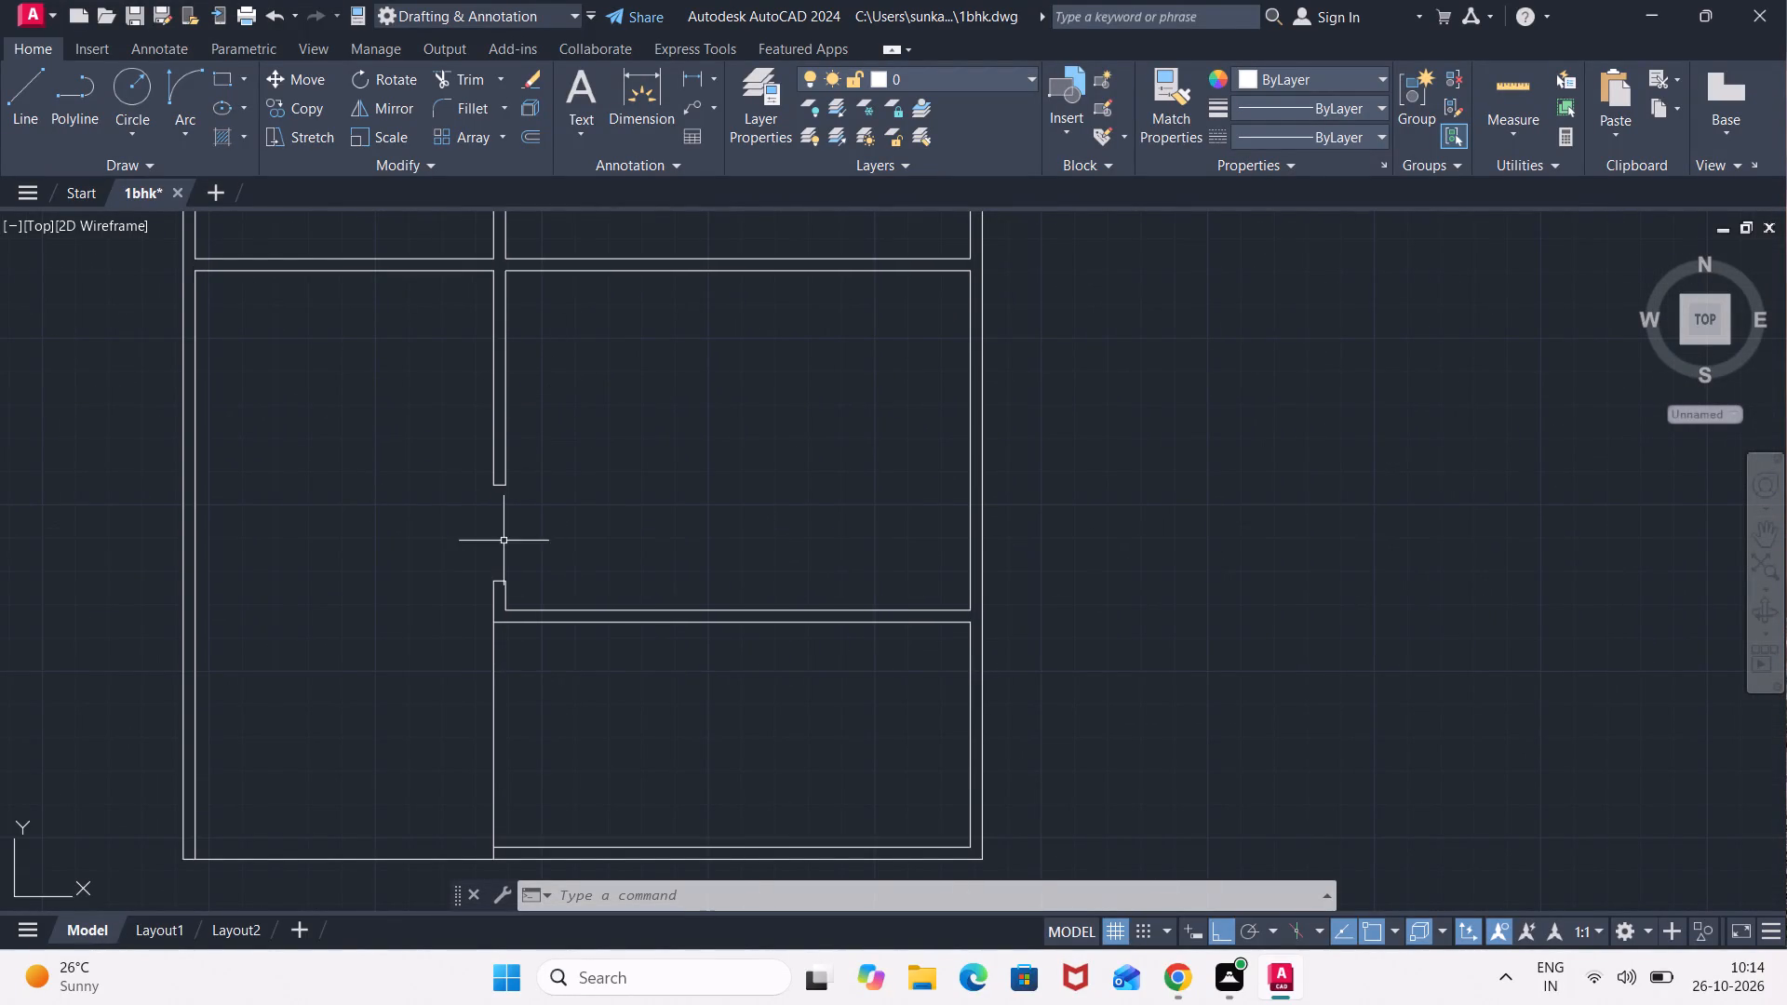
scroll(504, 541, up, 1)
key(l)
key(Return)
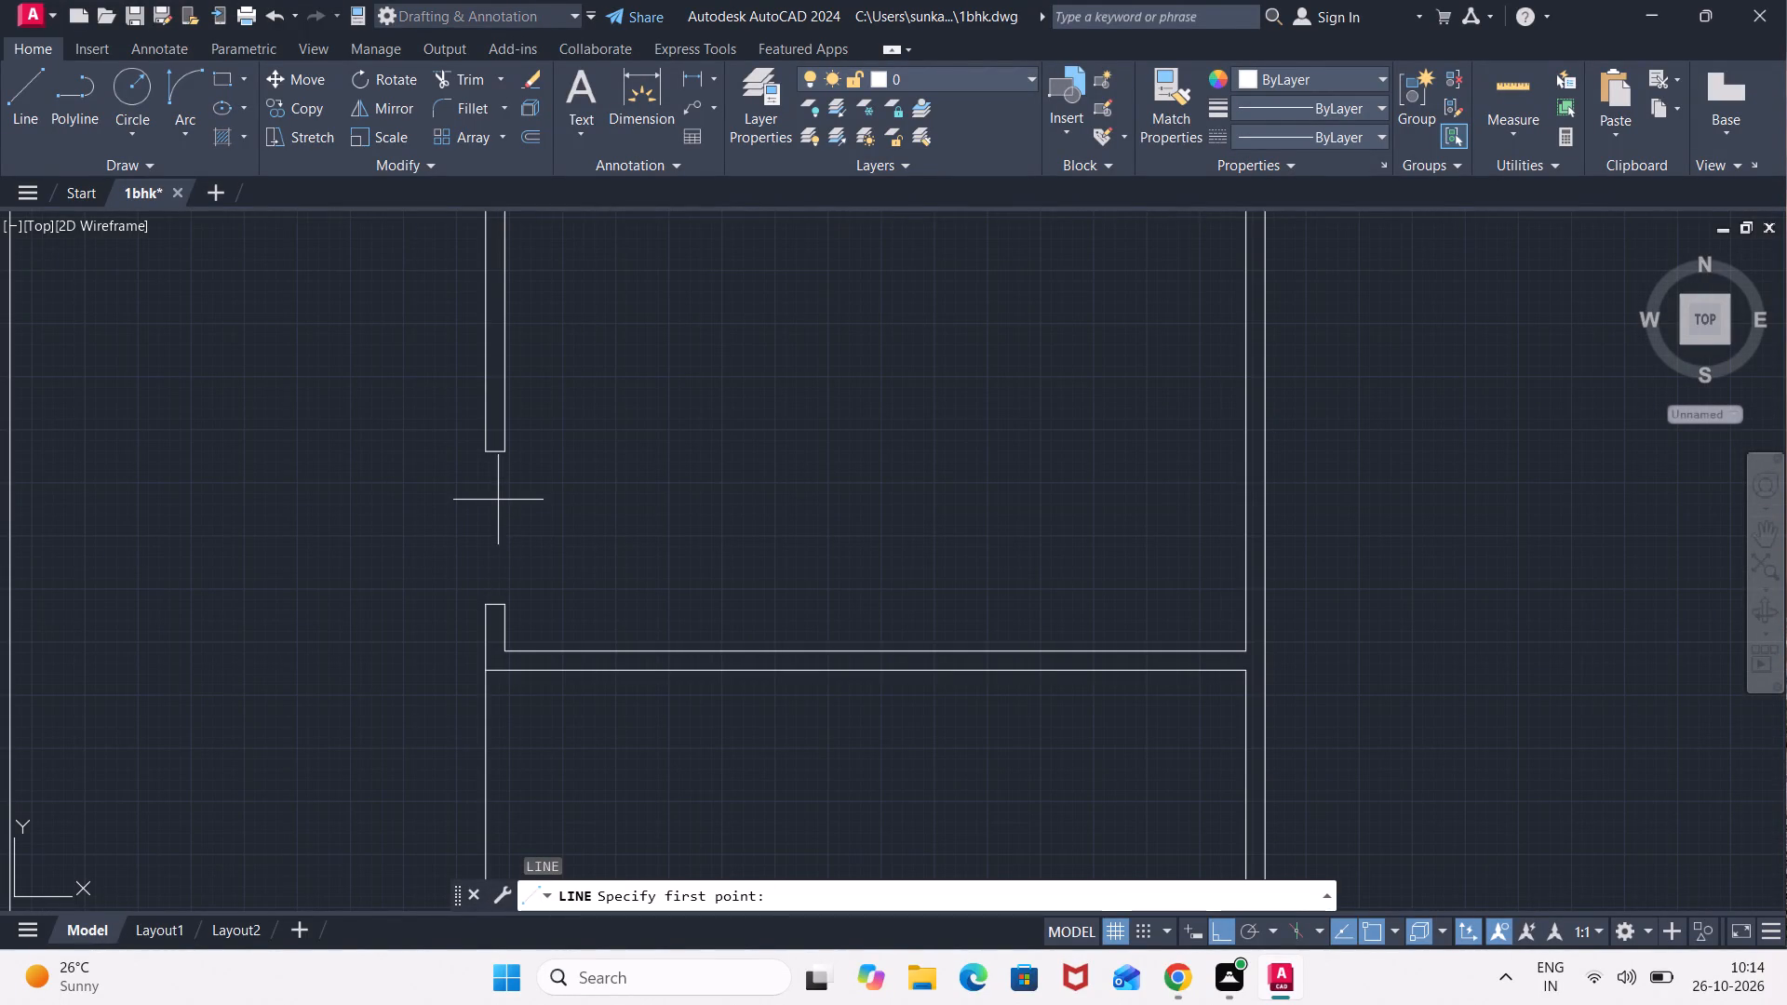
click(484, 456)
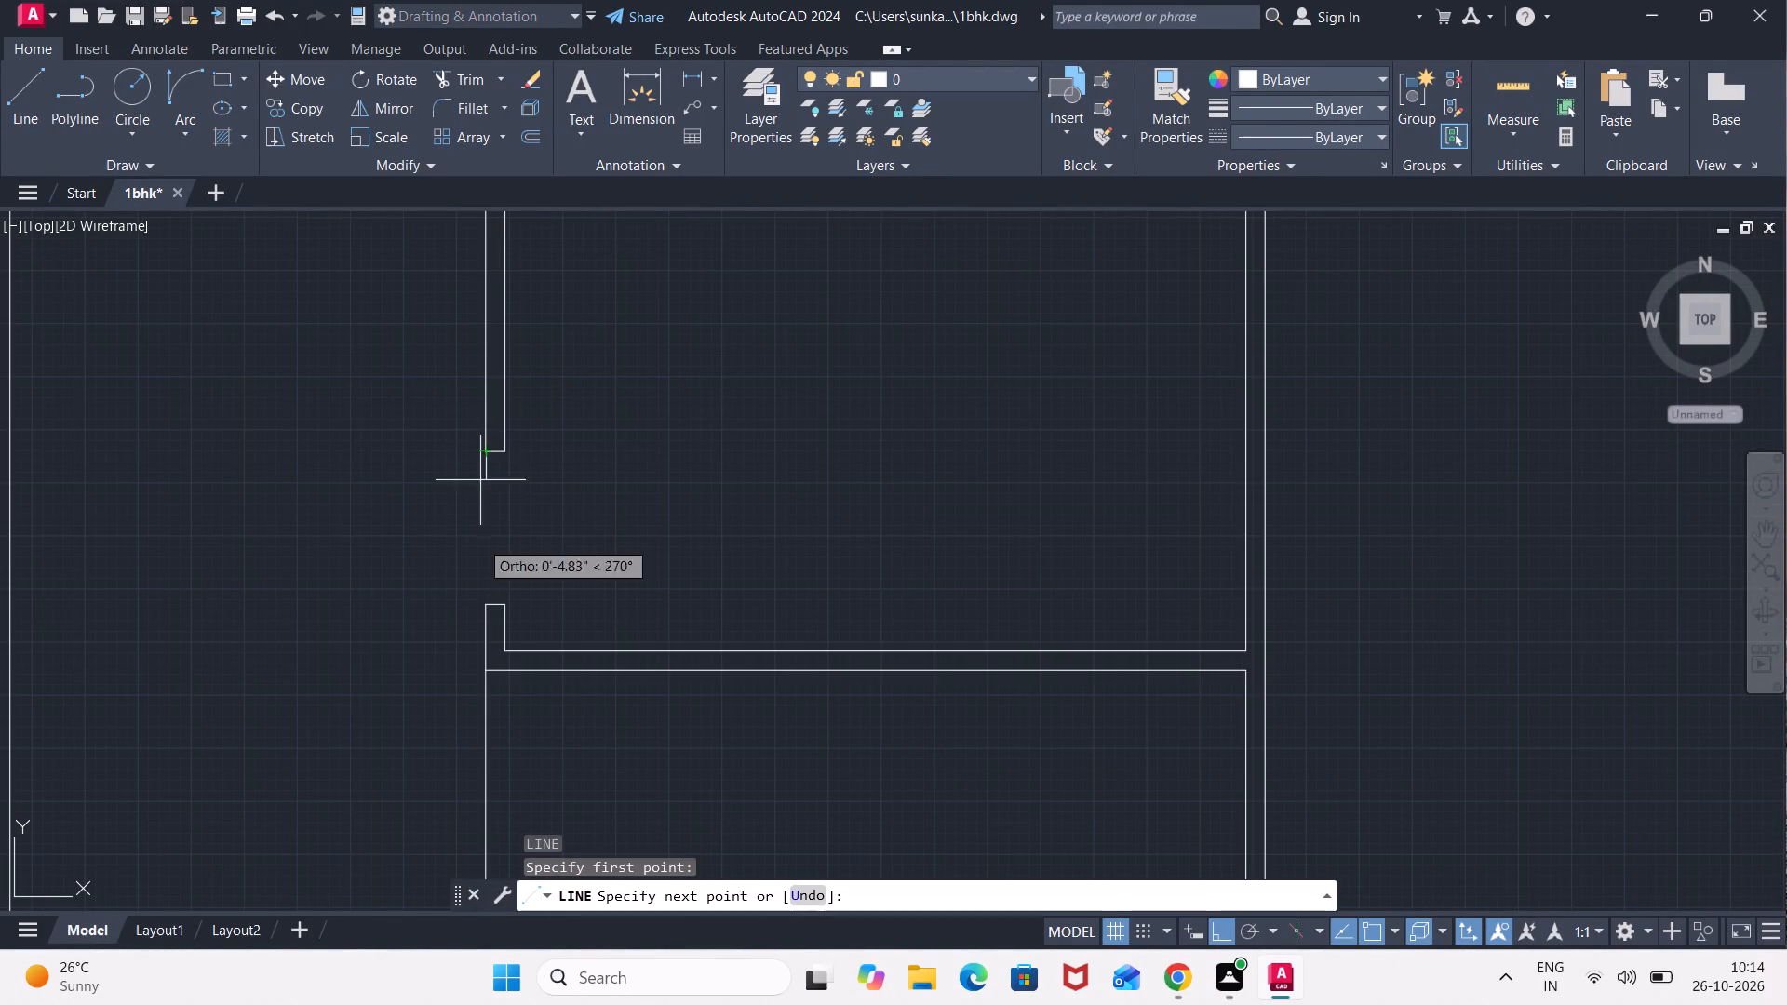
click(480, 608)
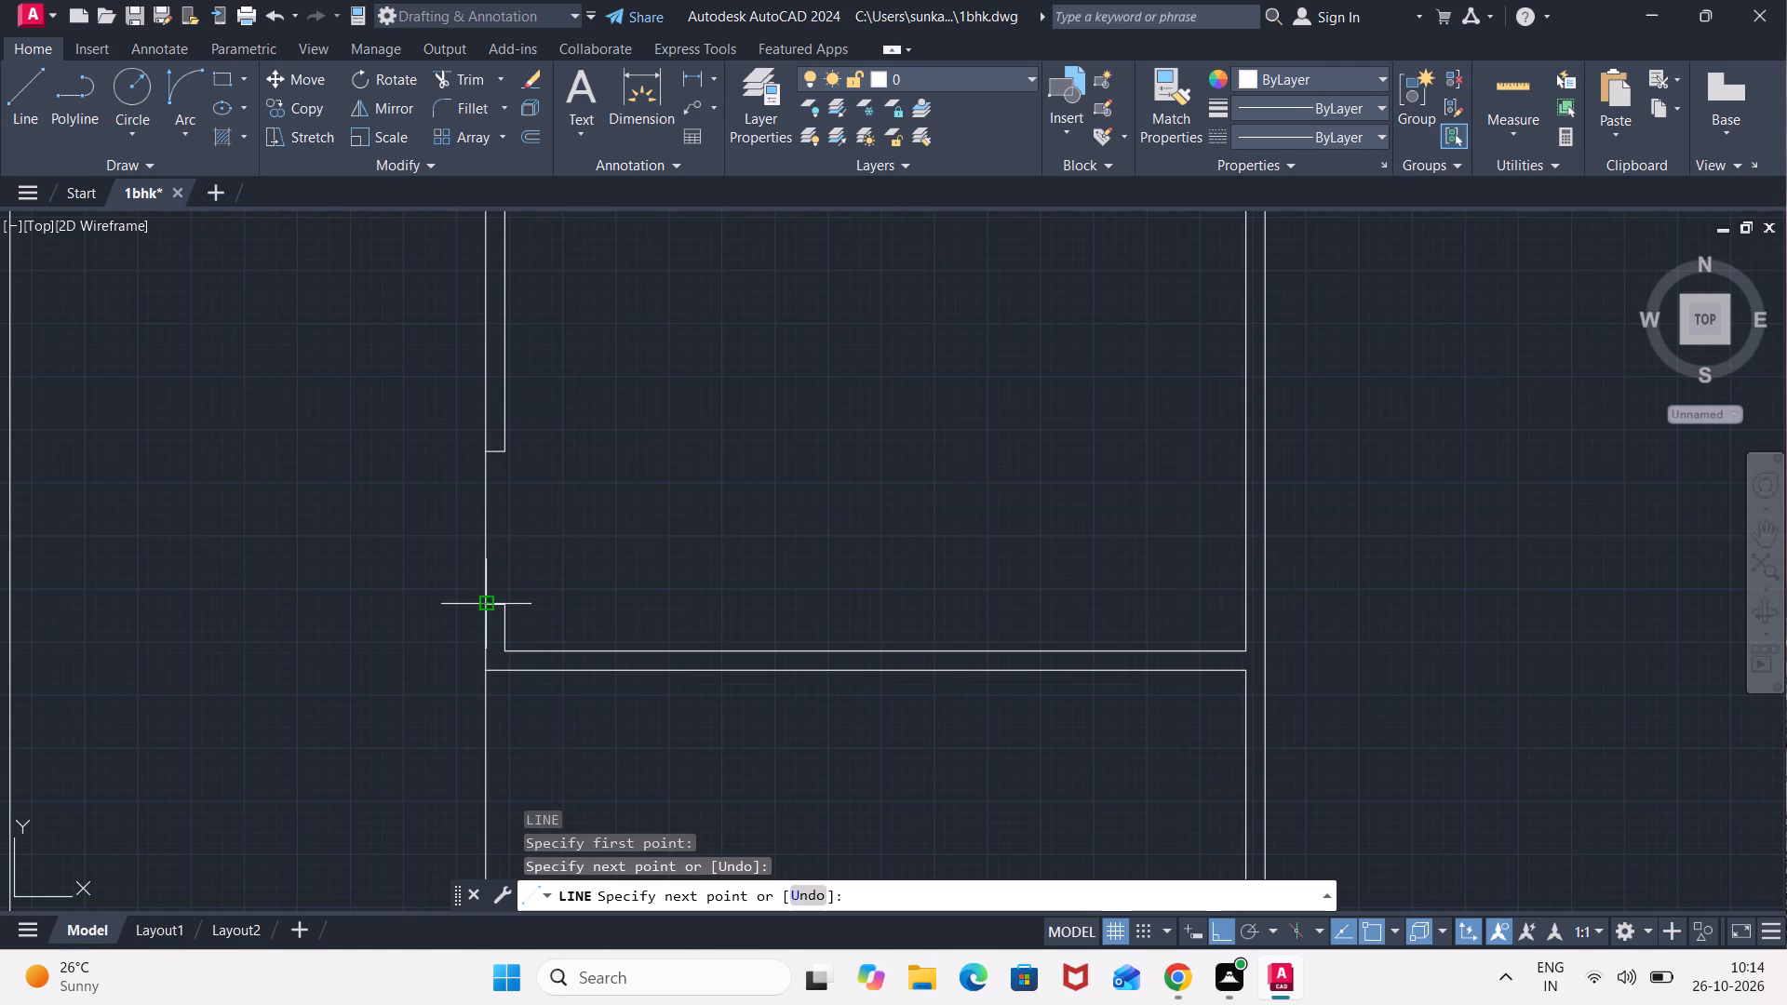
key(3)
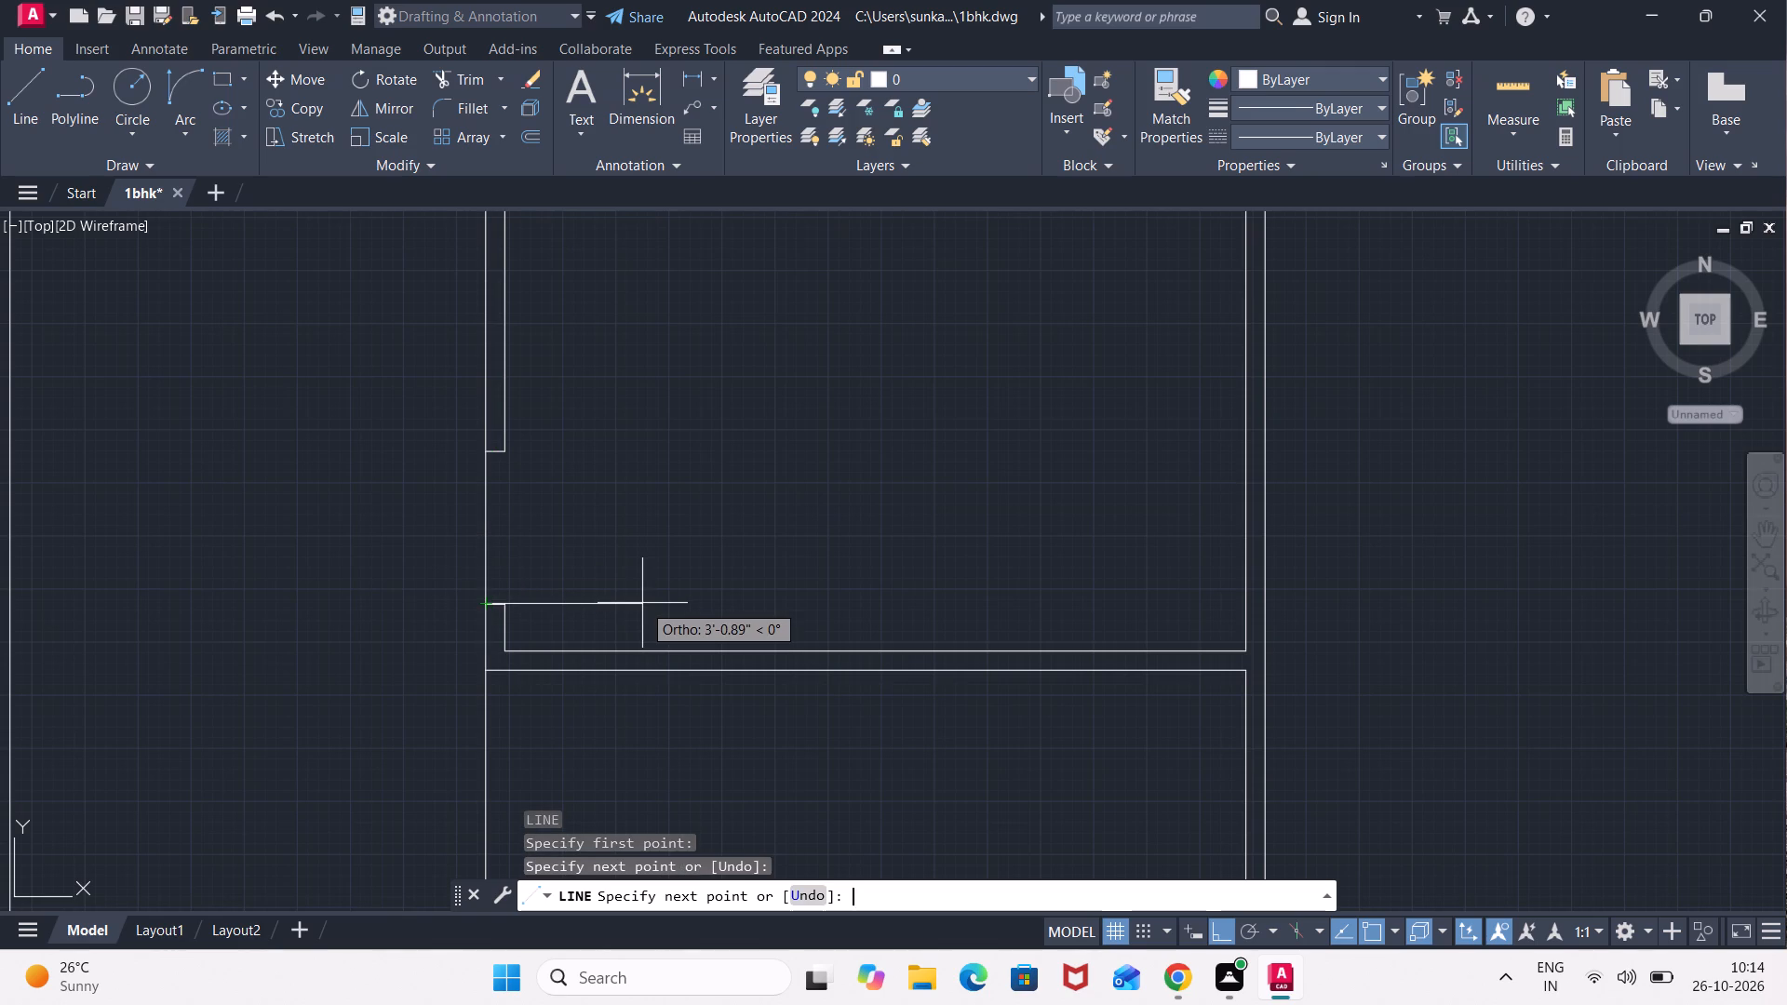
key(apostrophe)
key(Return)
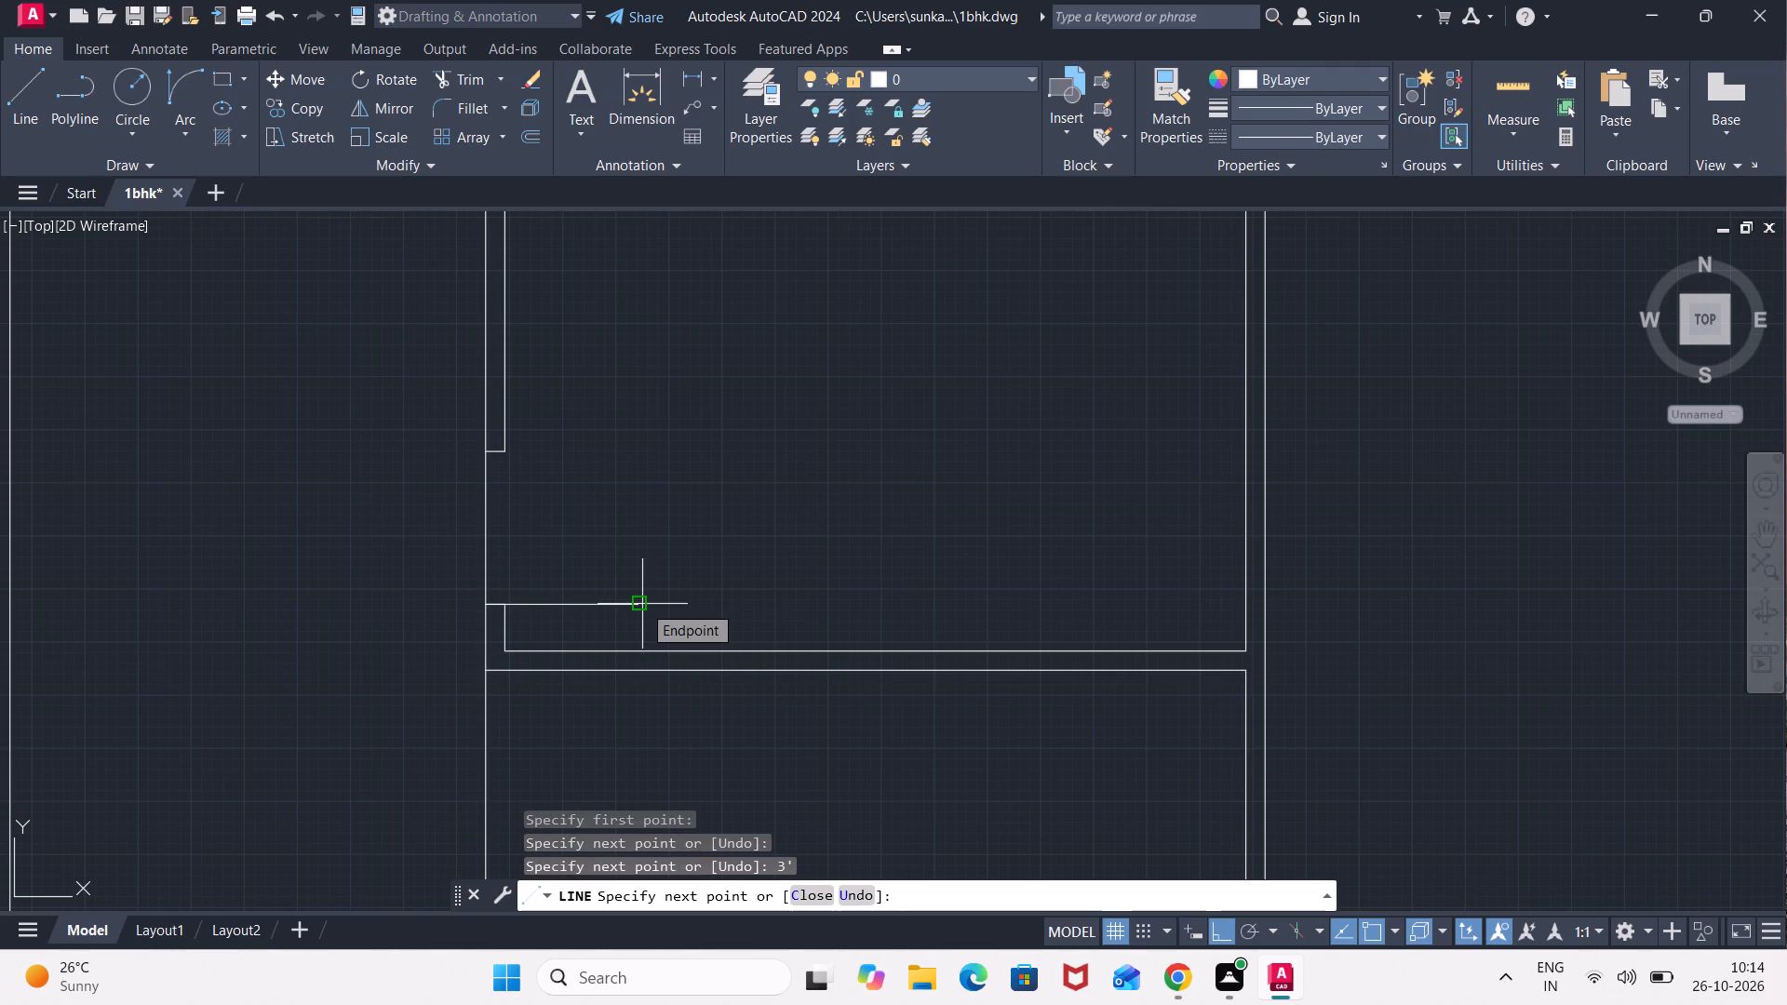
key(Escape)
Offset the horizontal 3' door-leaf line 2" upward, toward the opening.
key(o)
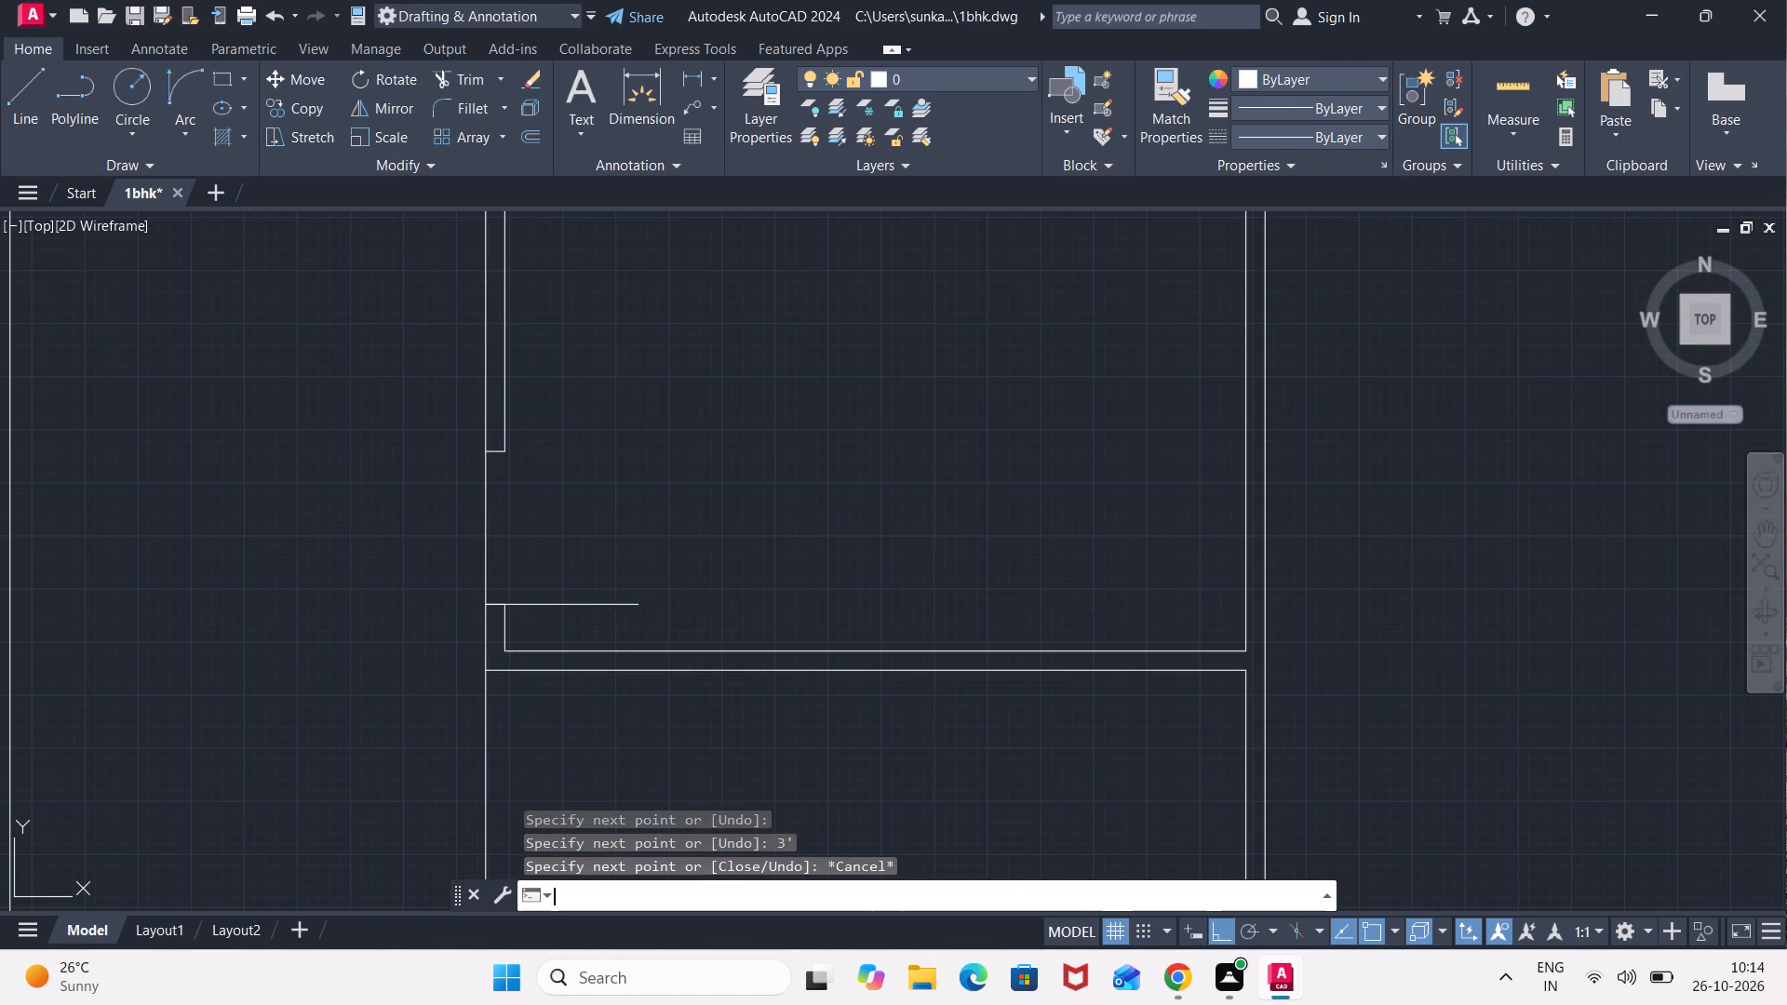
key(Return)
key(Return)
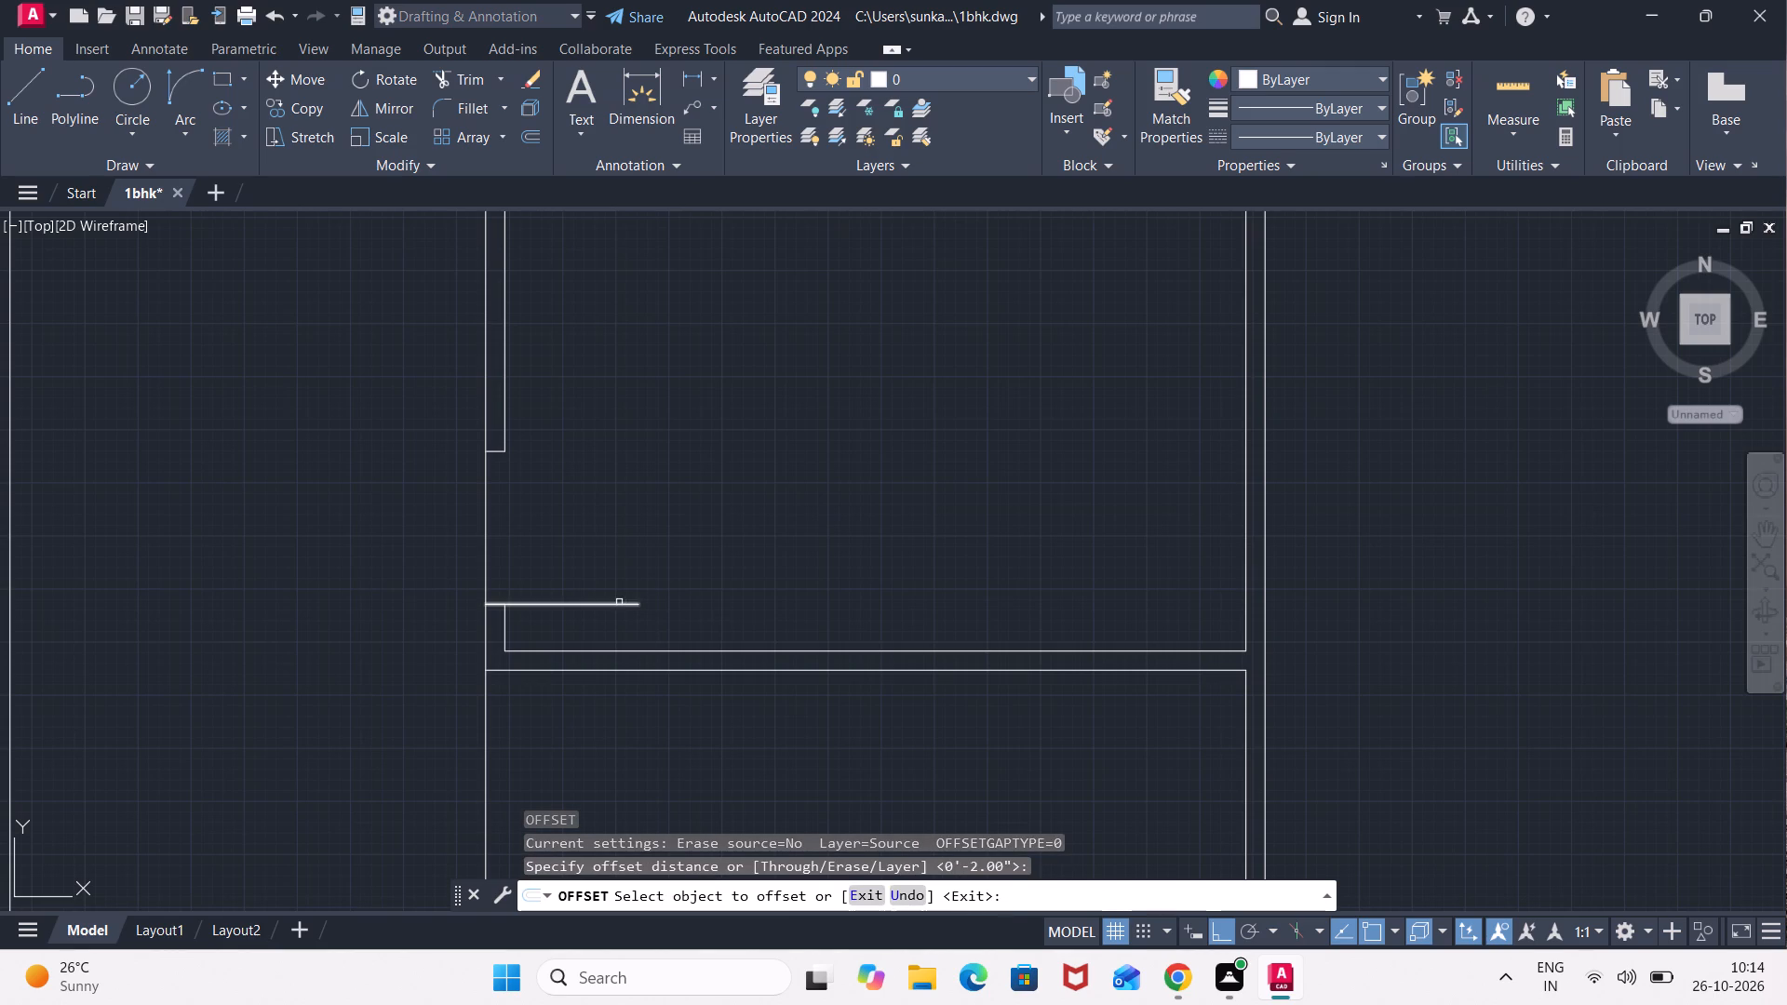
click(619, 602)
click(623, 539)
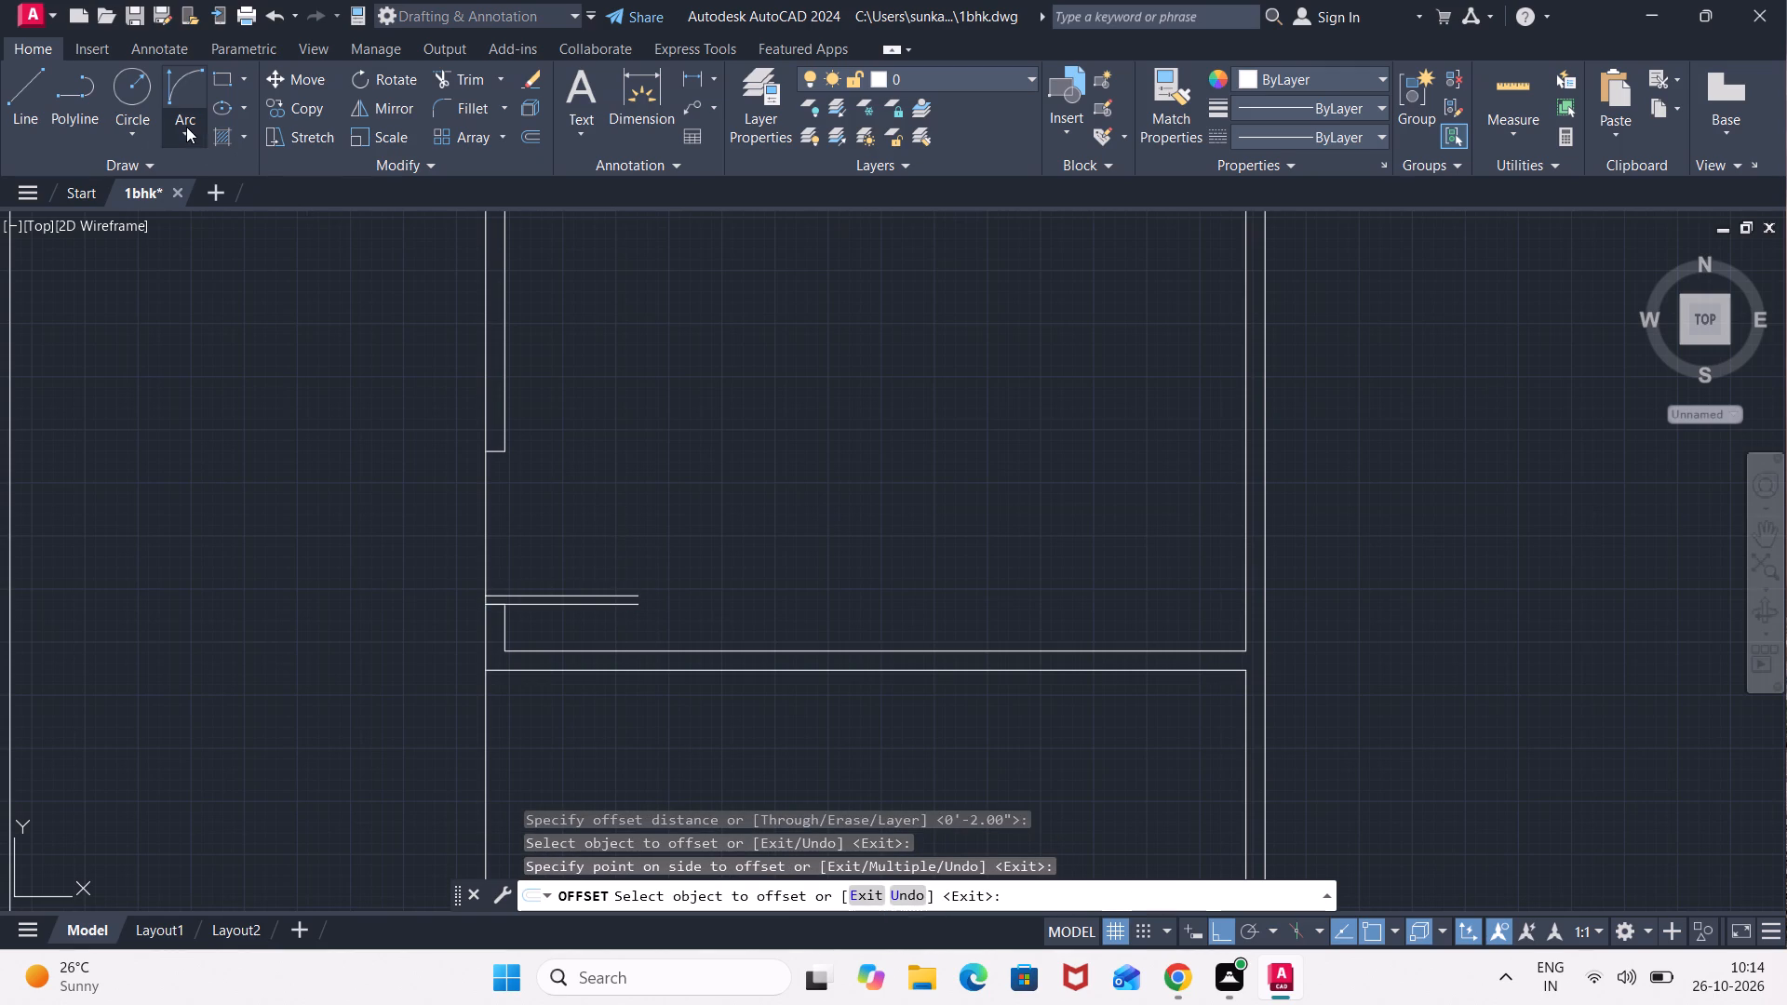
Draw a Start, End, Direction swing arc from the lower leaf line's right end to the upper jamb's left corner, bulging up and right.
click(186, 127)
click(252, 414)
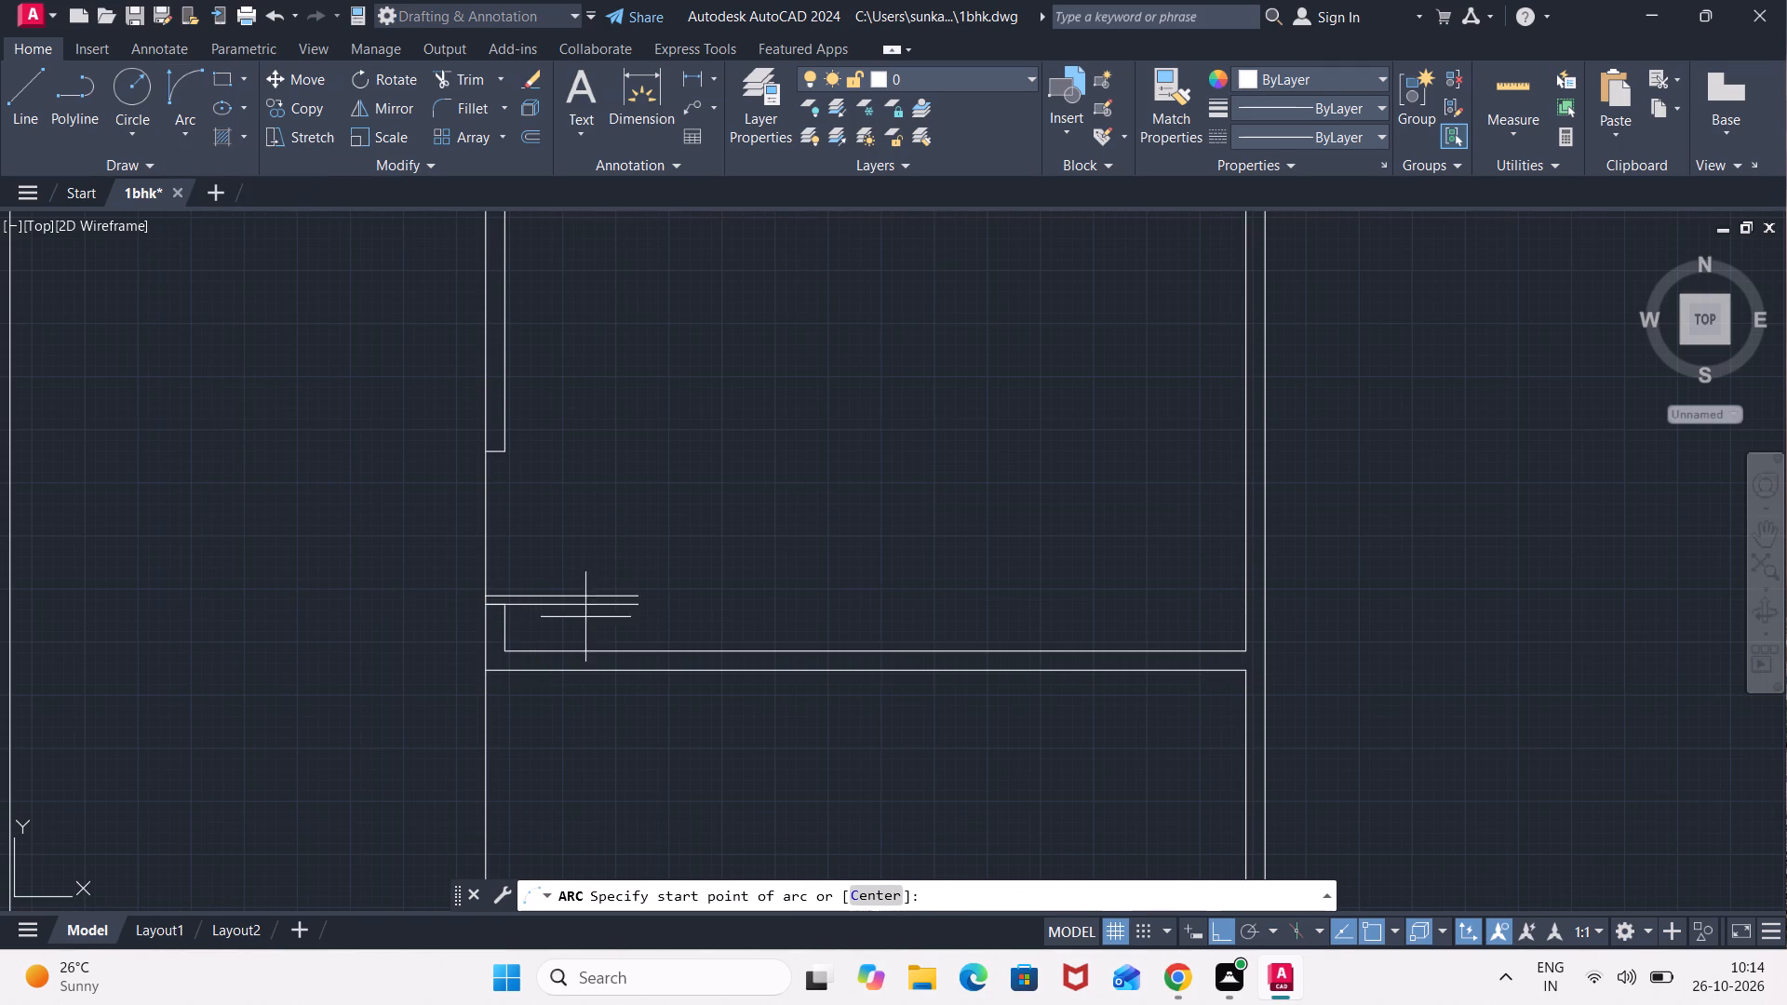
click(633, 601)
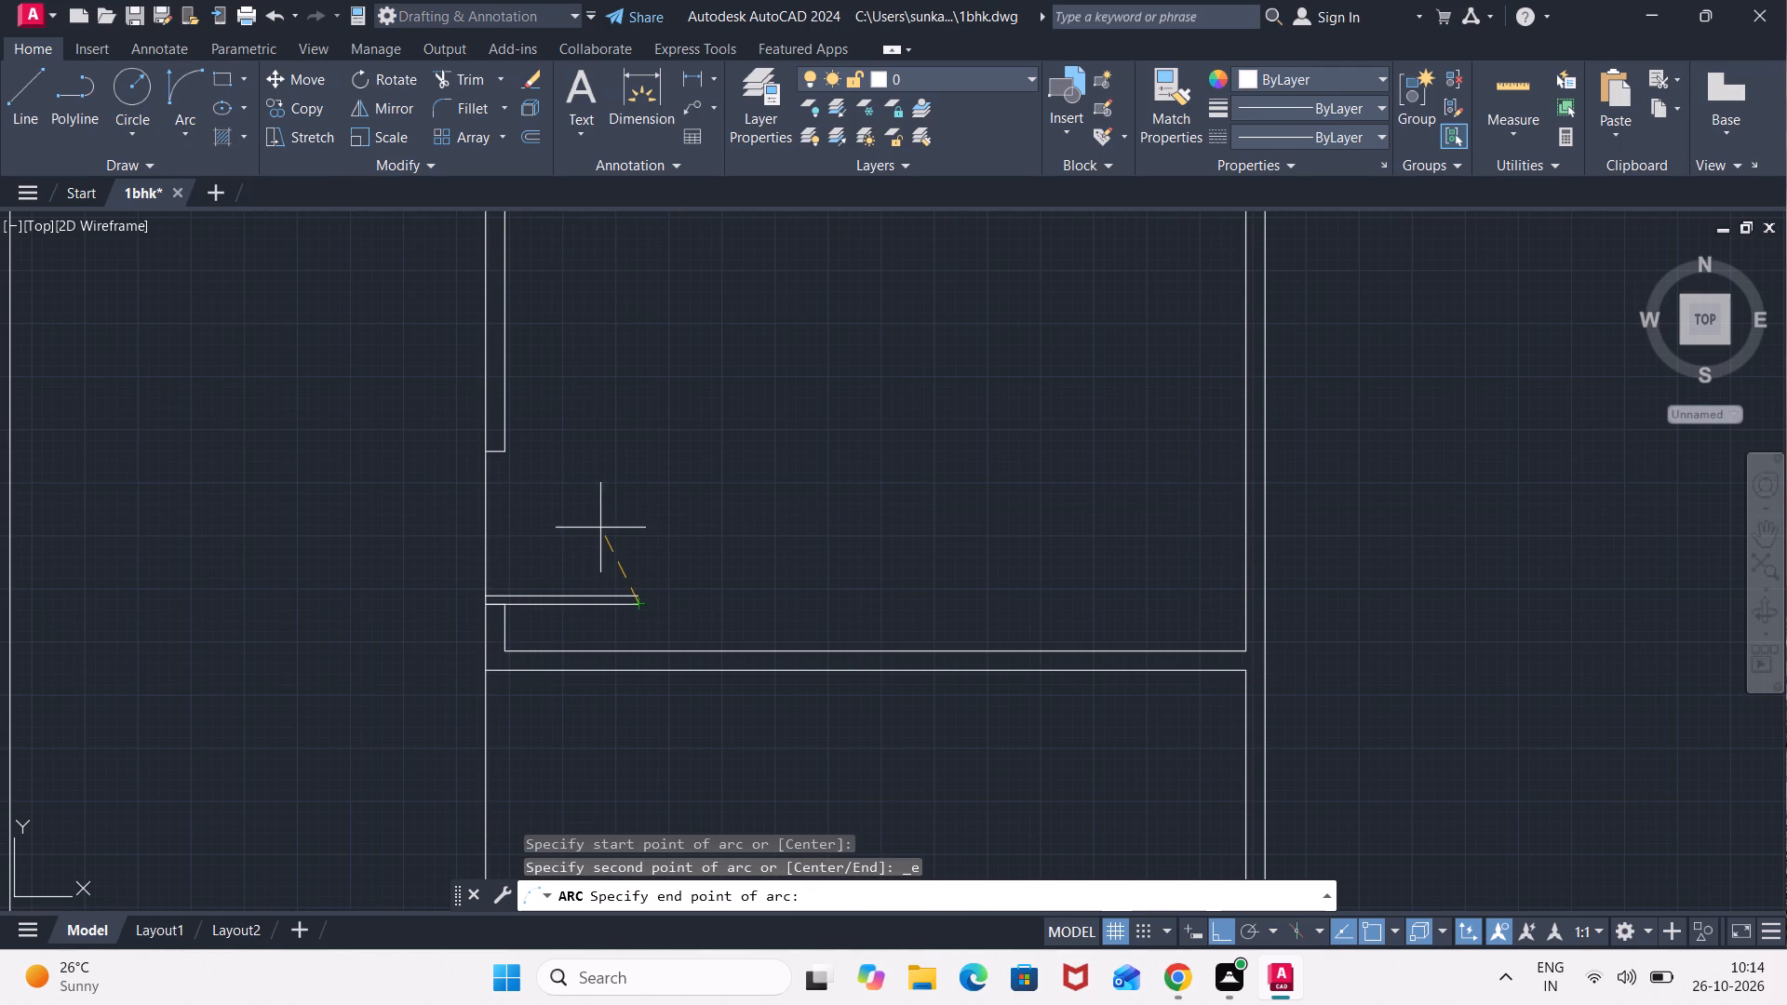
scroll(487, 440, up, 2)
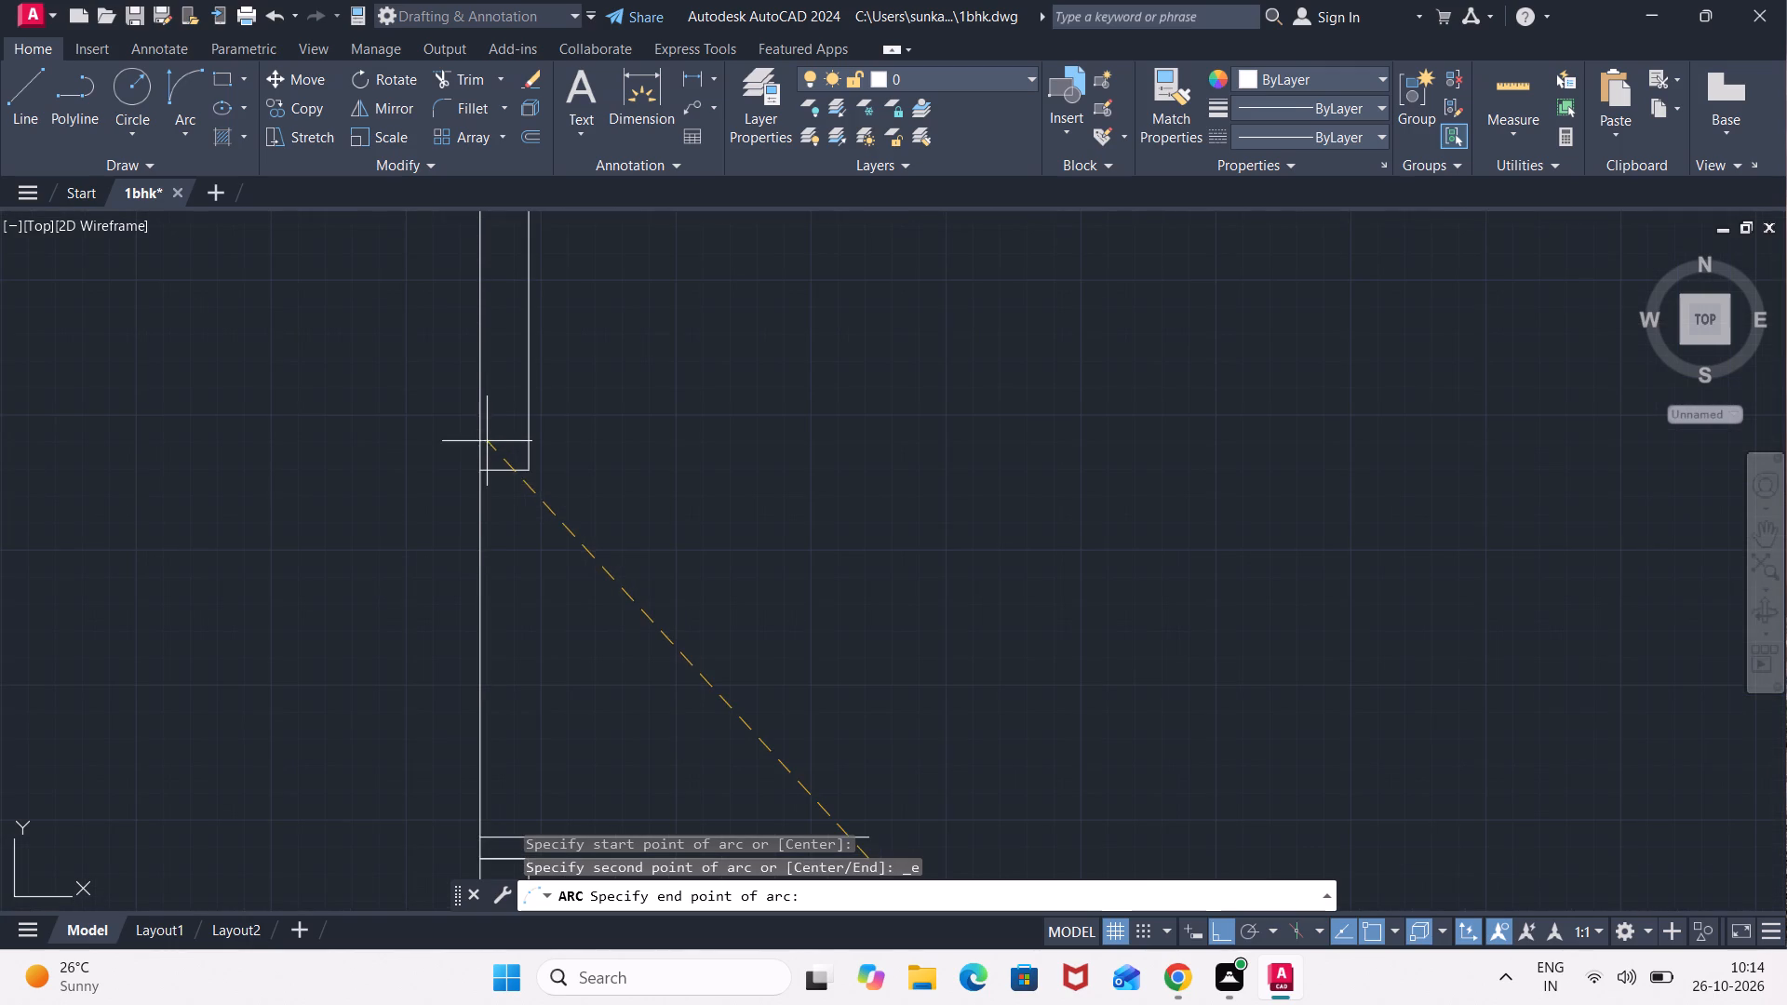
click(485, 473)
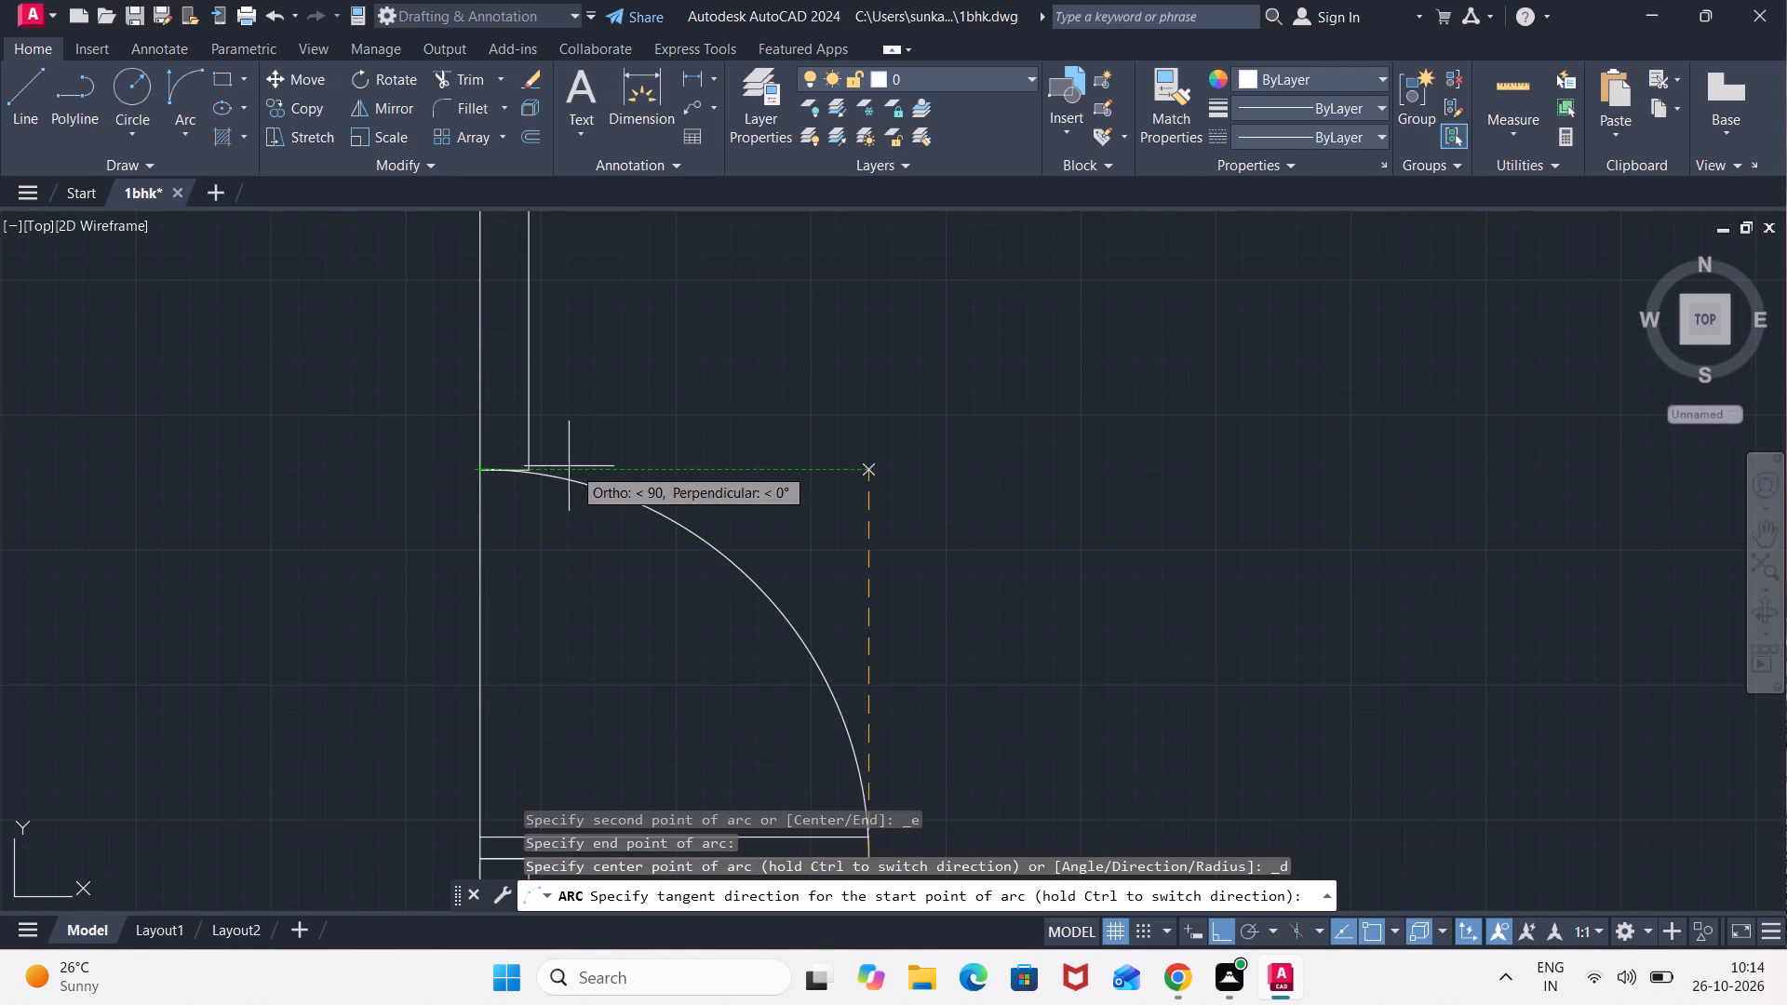
click(858, 478)
Erase the two horizontal wall lines separating the room with the new 3' door from the narrow space above it.
scroll(858, 478, down, 5)
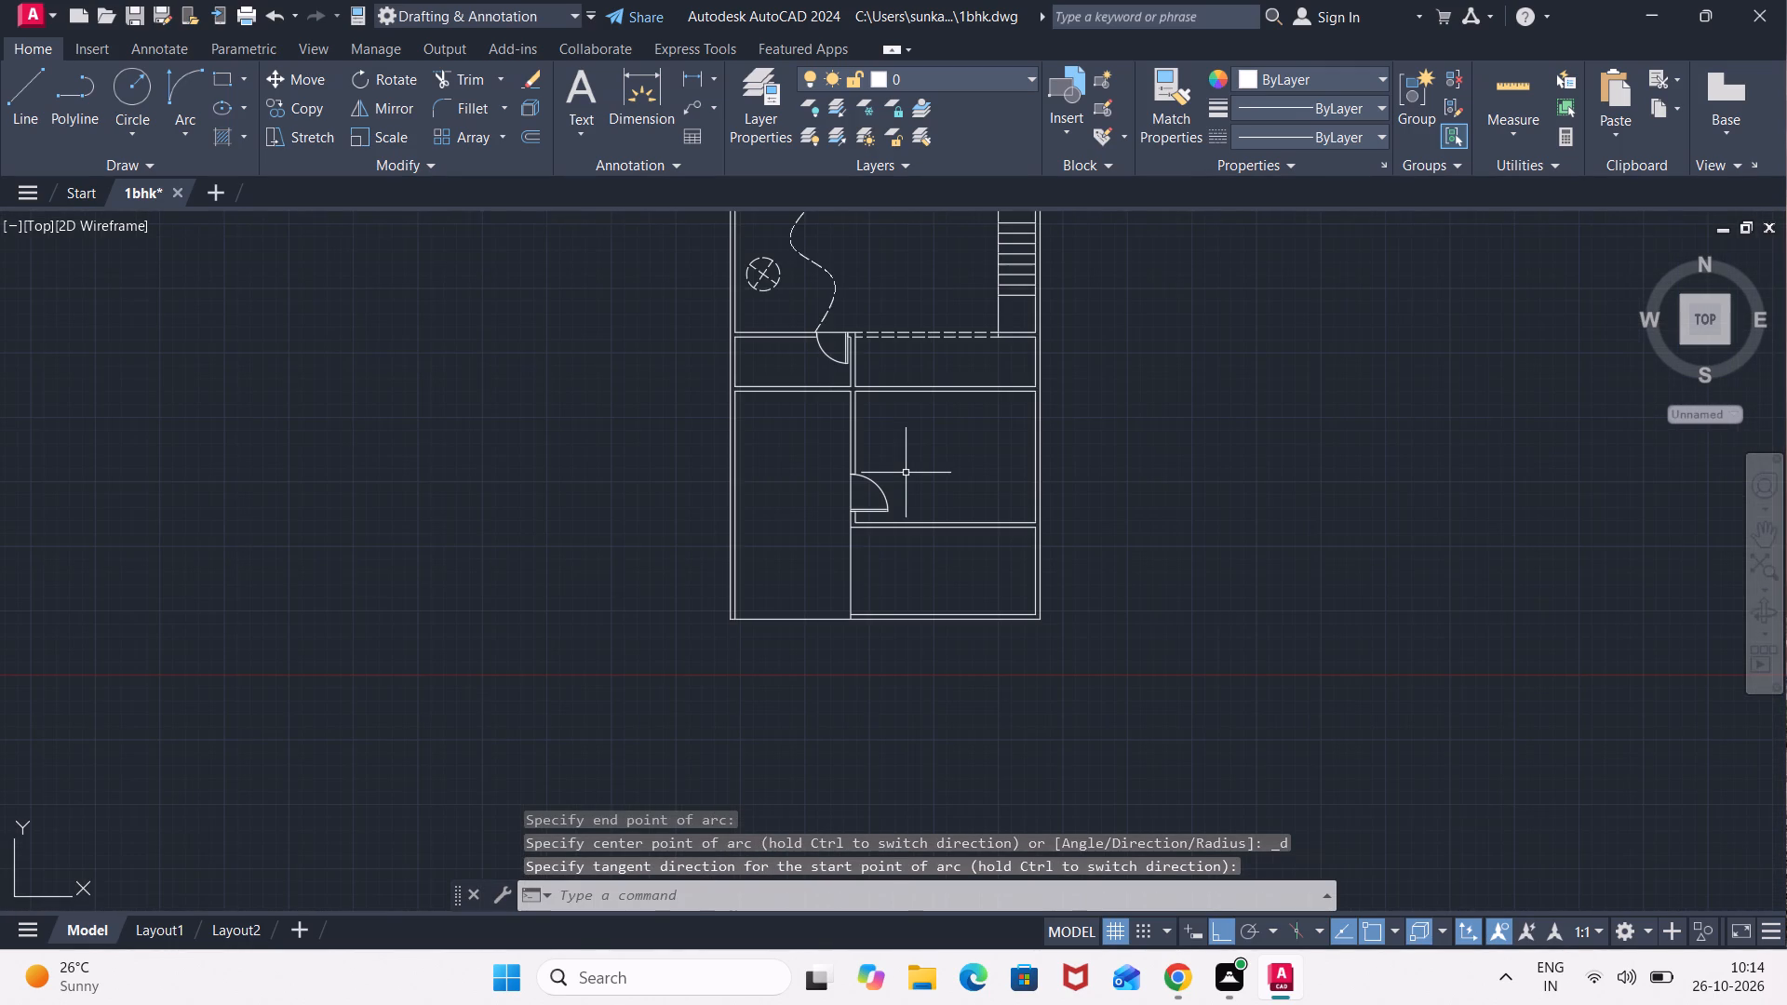
middle_drag(906, 473, 921, 484)
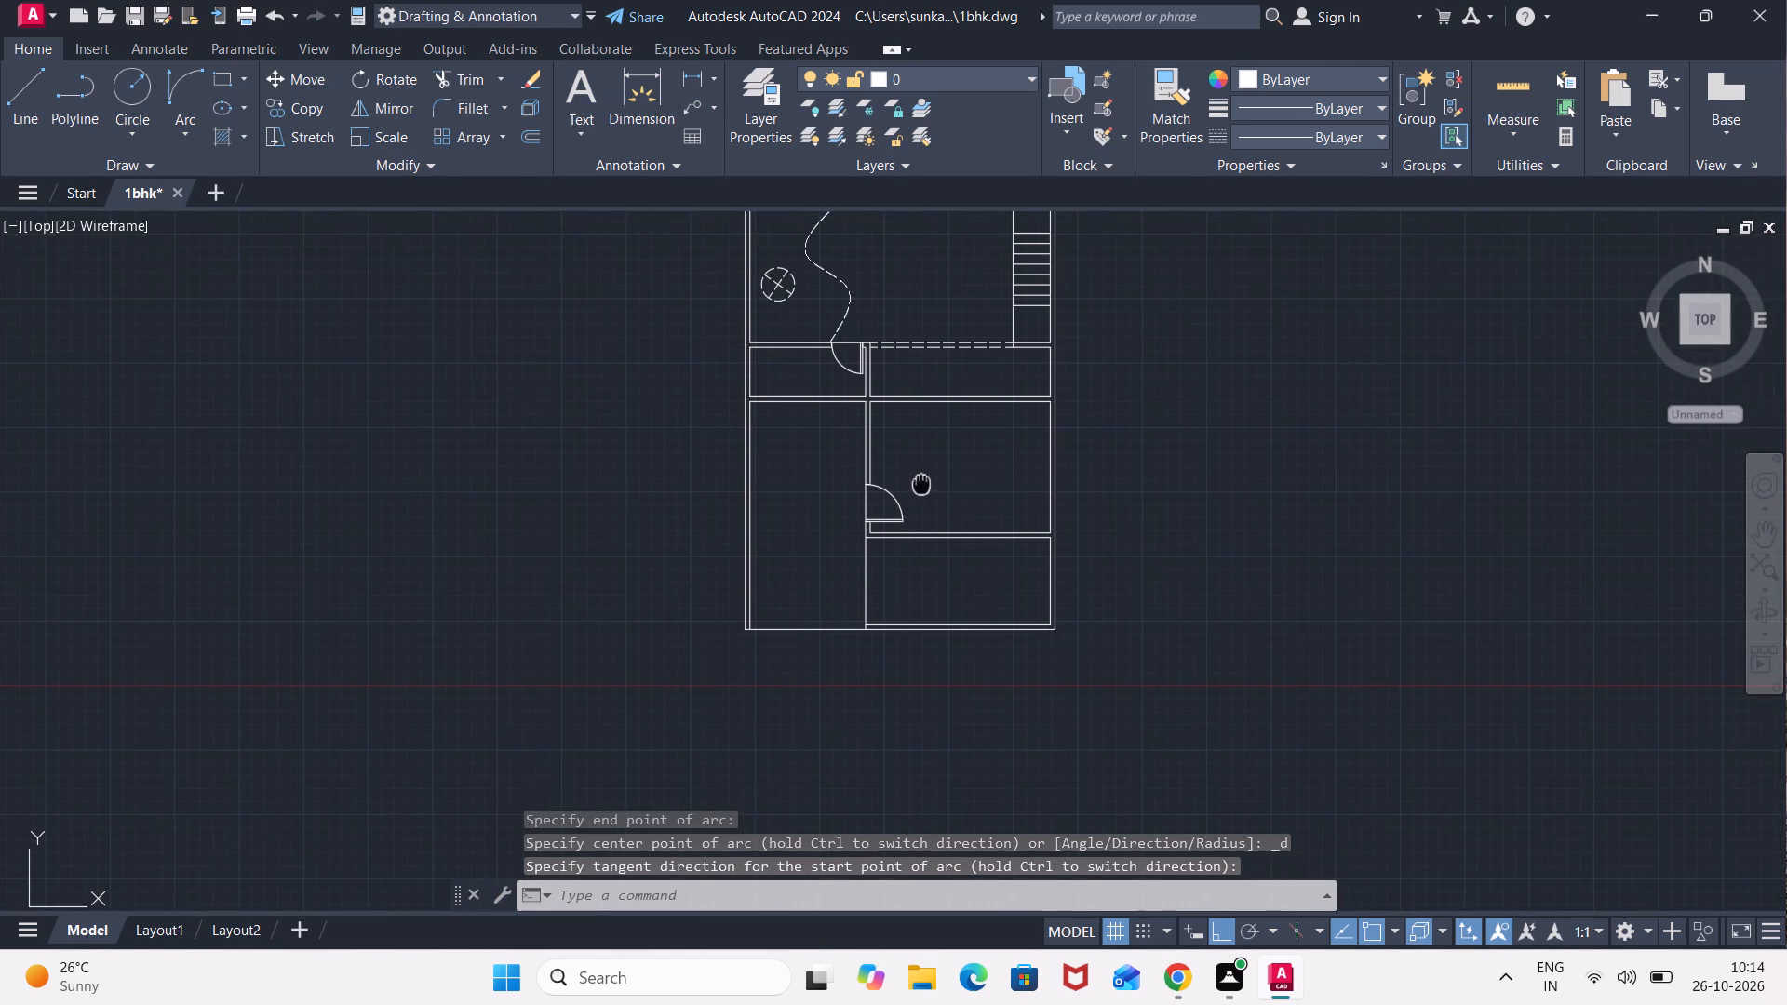
middle_drag(921, 484, 897, 503)
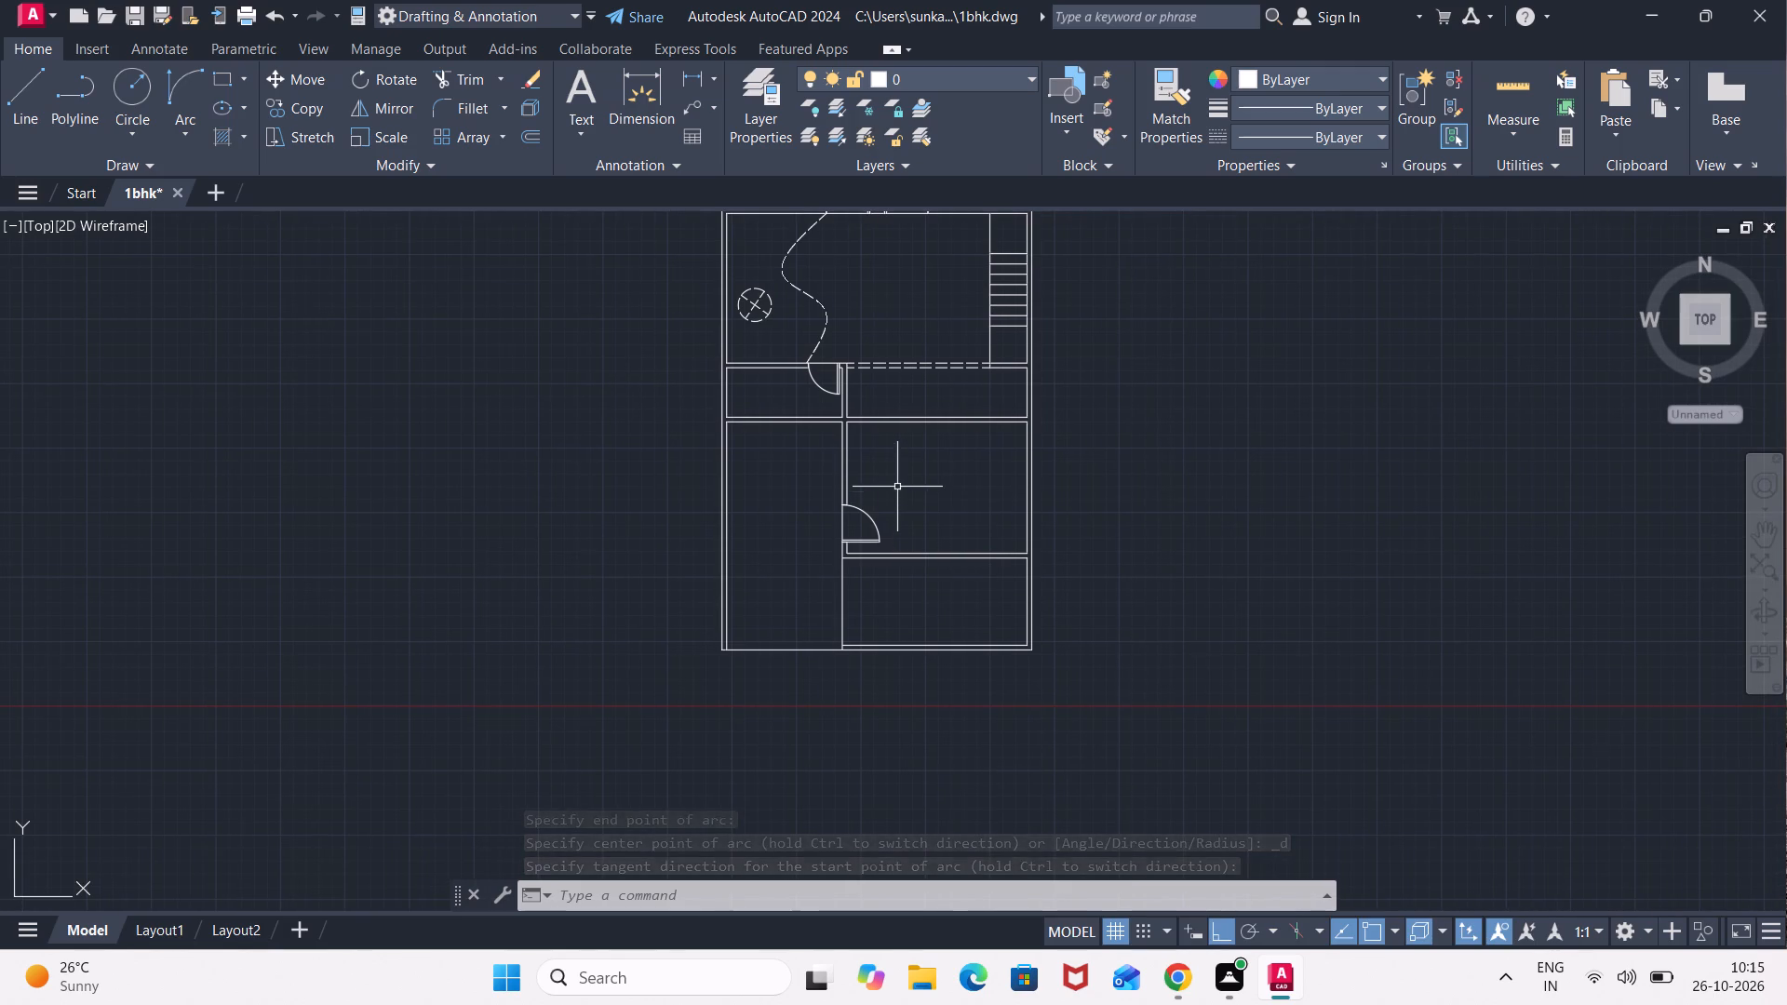
click(922, 438)
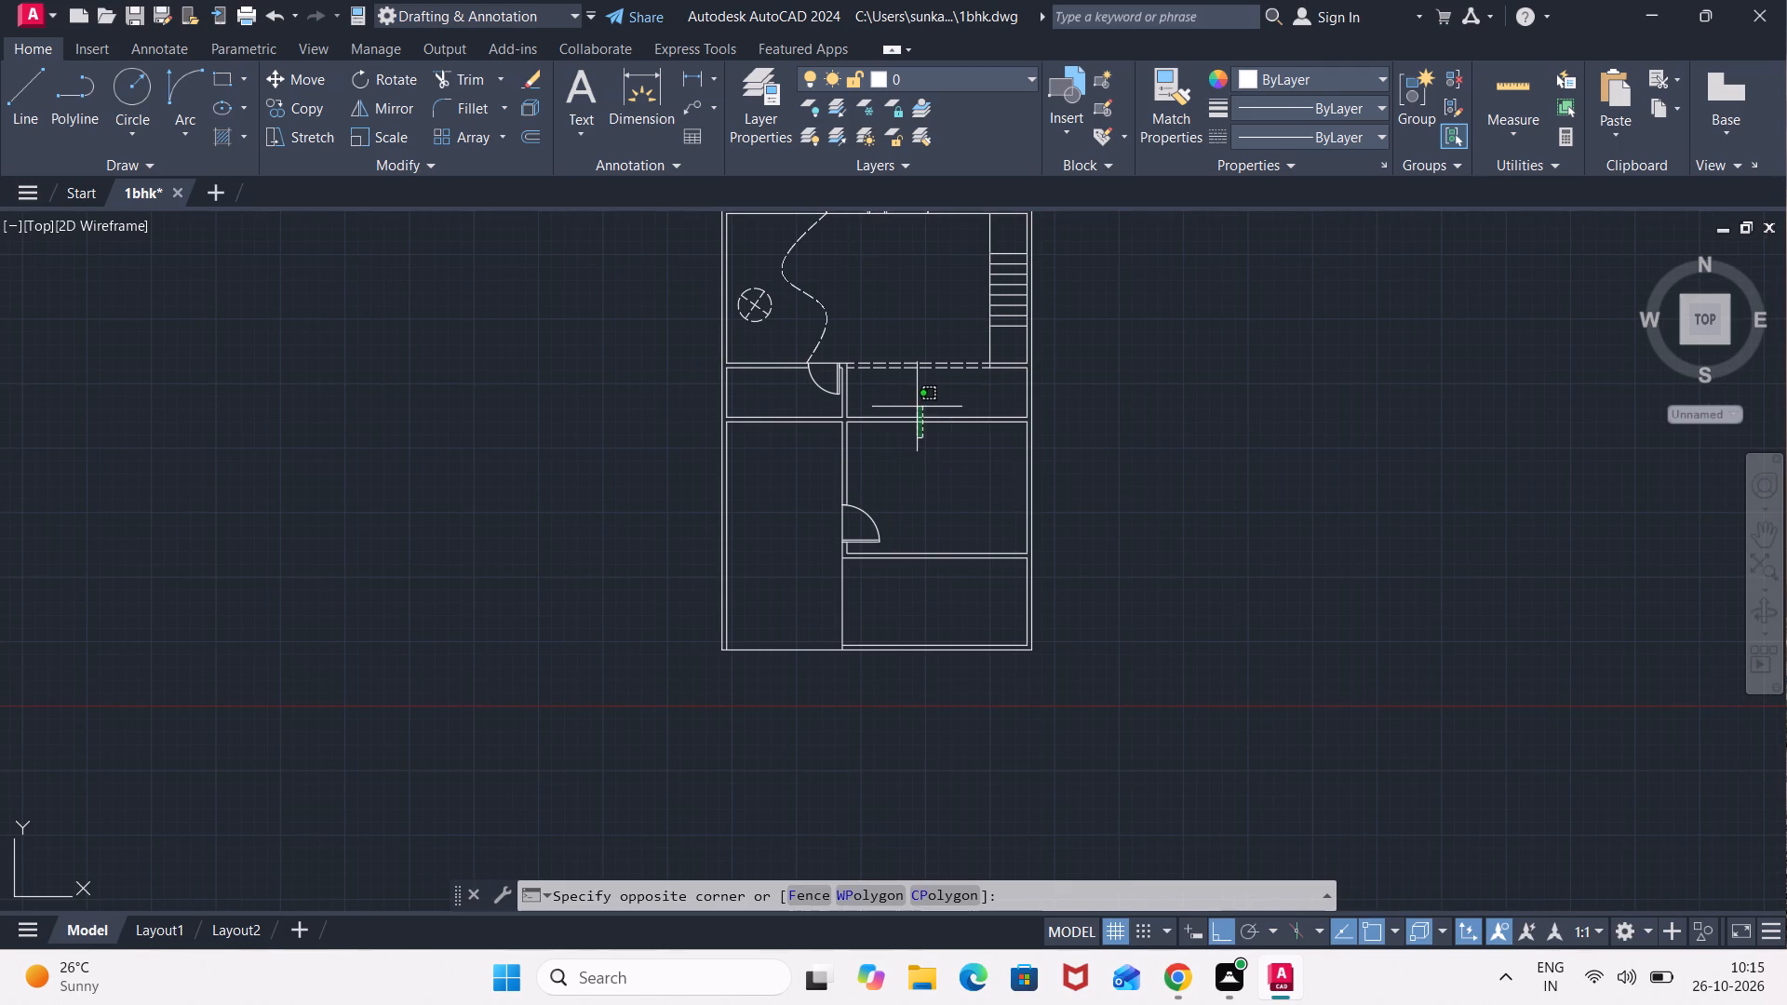
click(915, 395)
key(Delete)
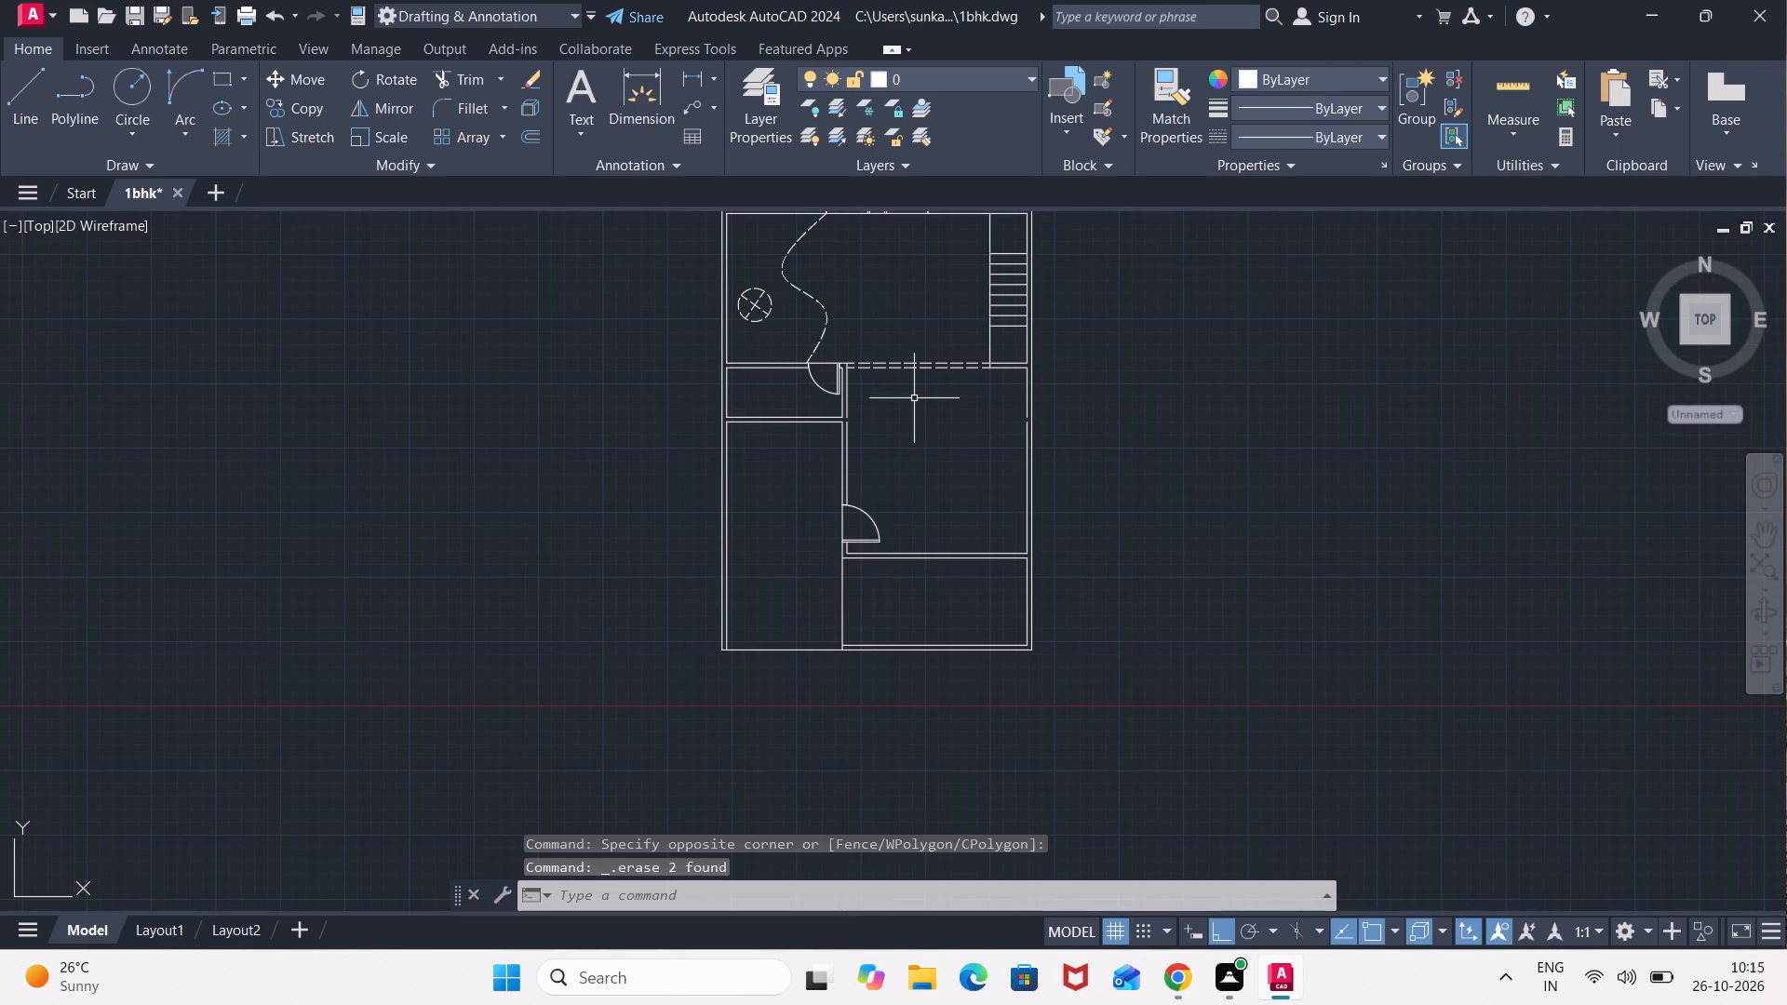
Join the two collinear segments of the middle vertical wall's right face across the gap left by the erased wall.
scroll(861, 417, up, 3)
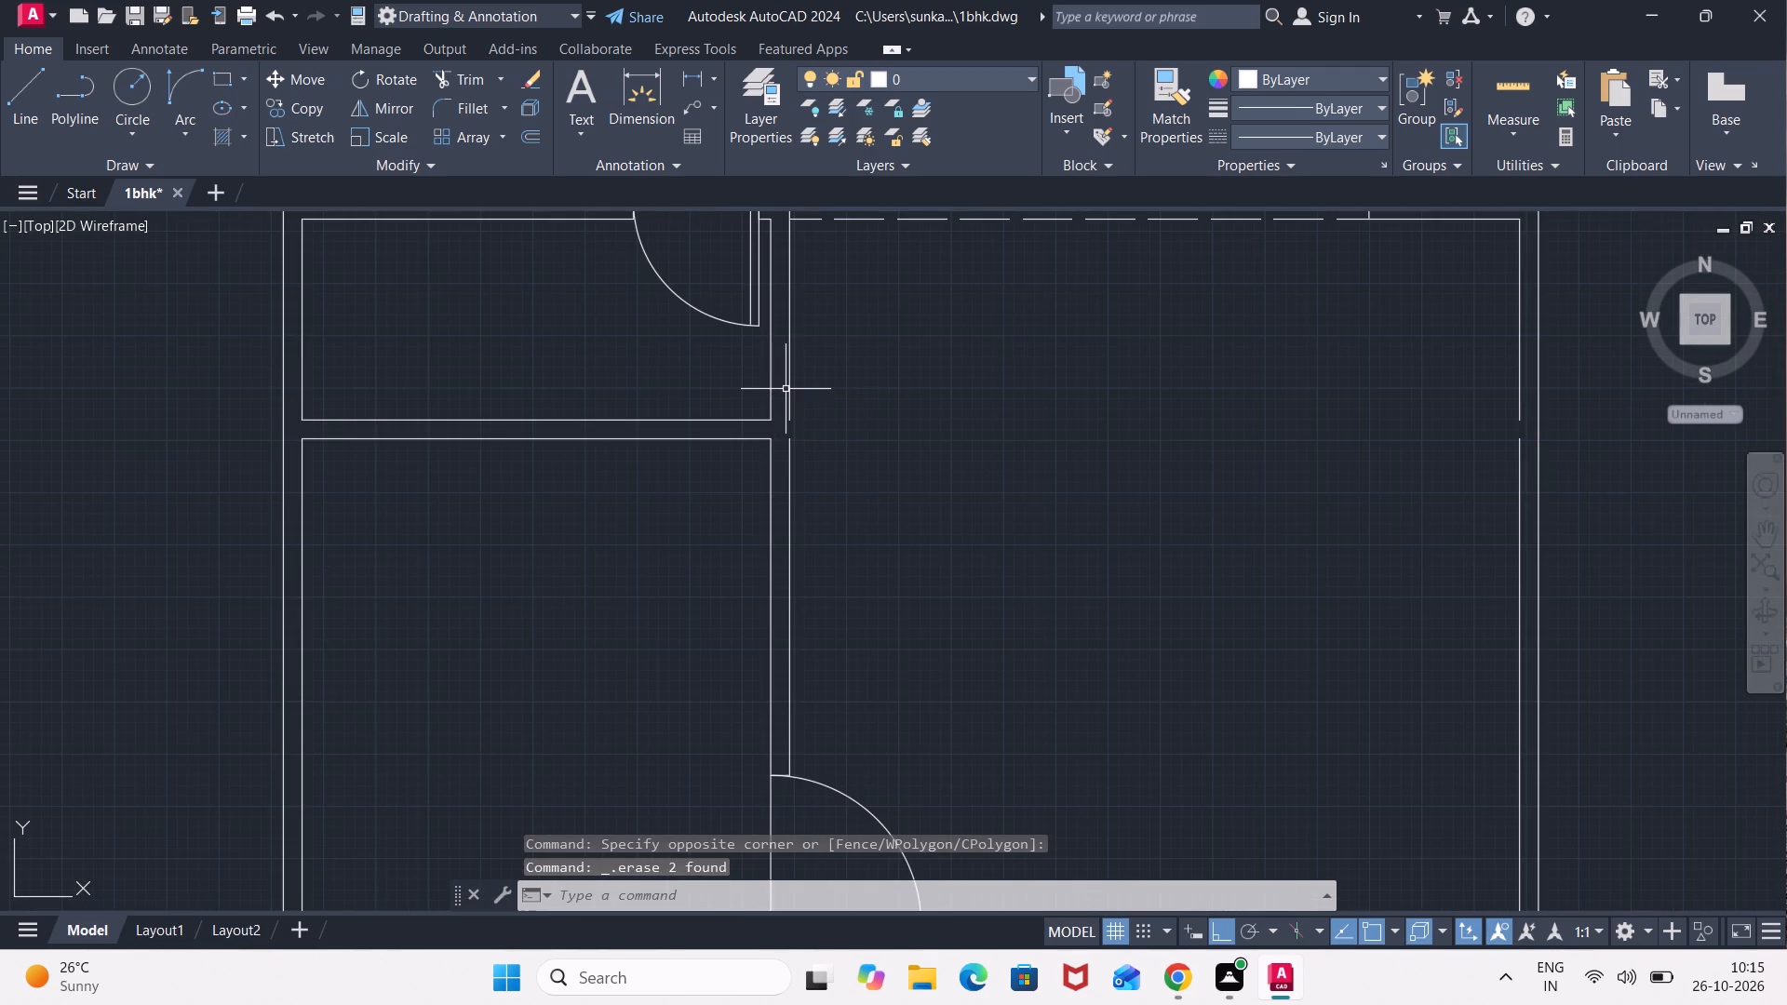
click(807, 366)
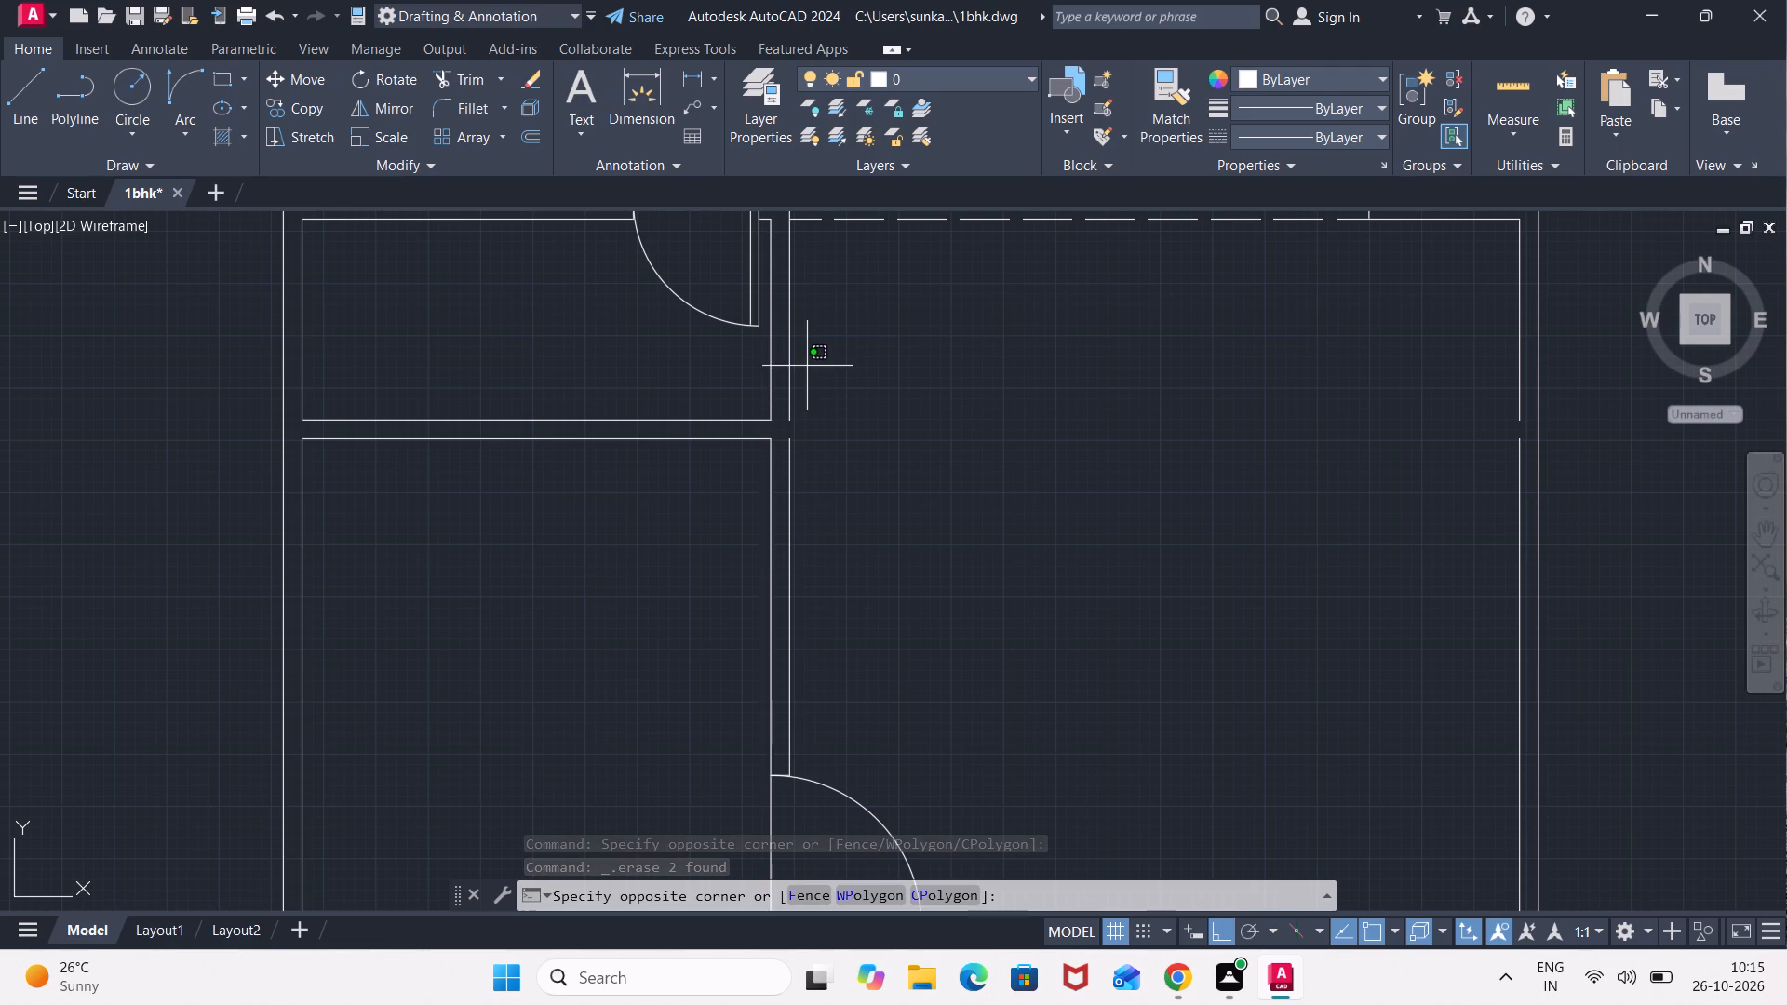
click(778, 478)
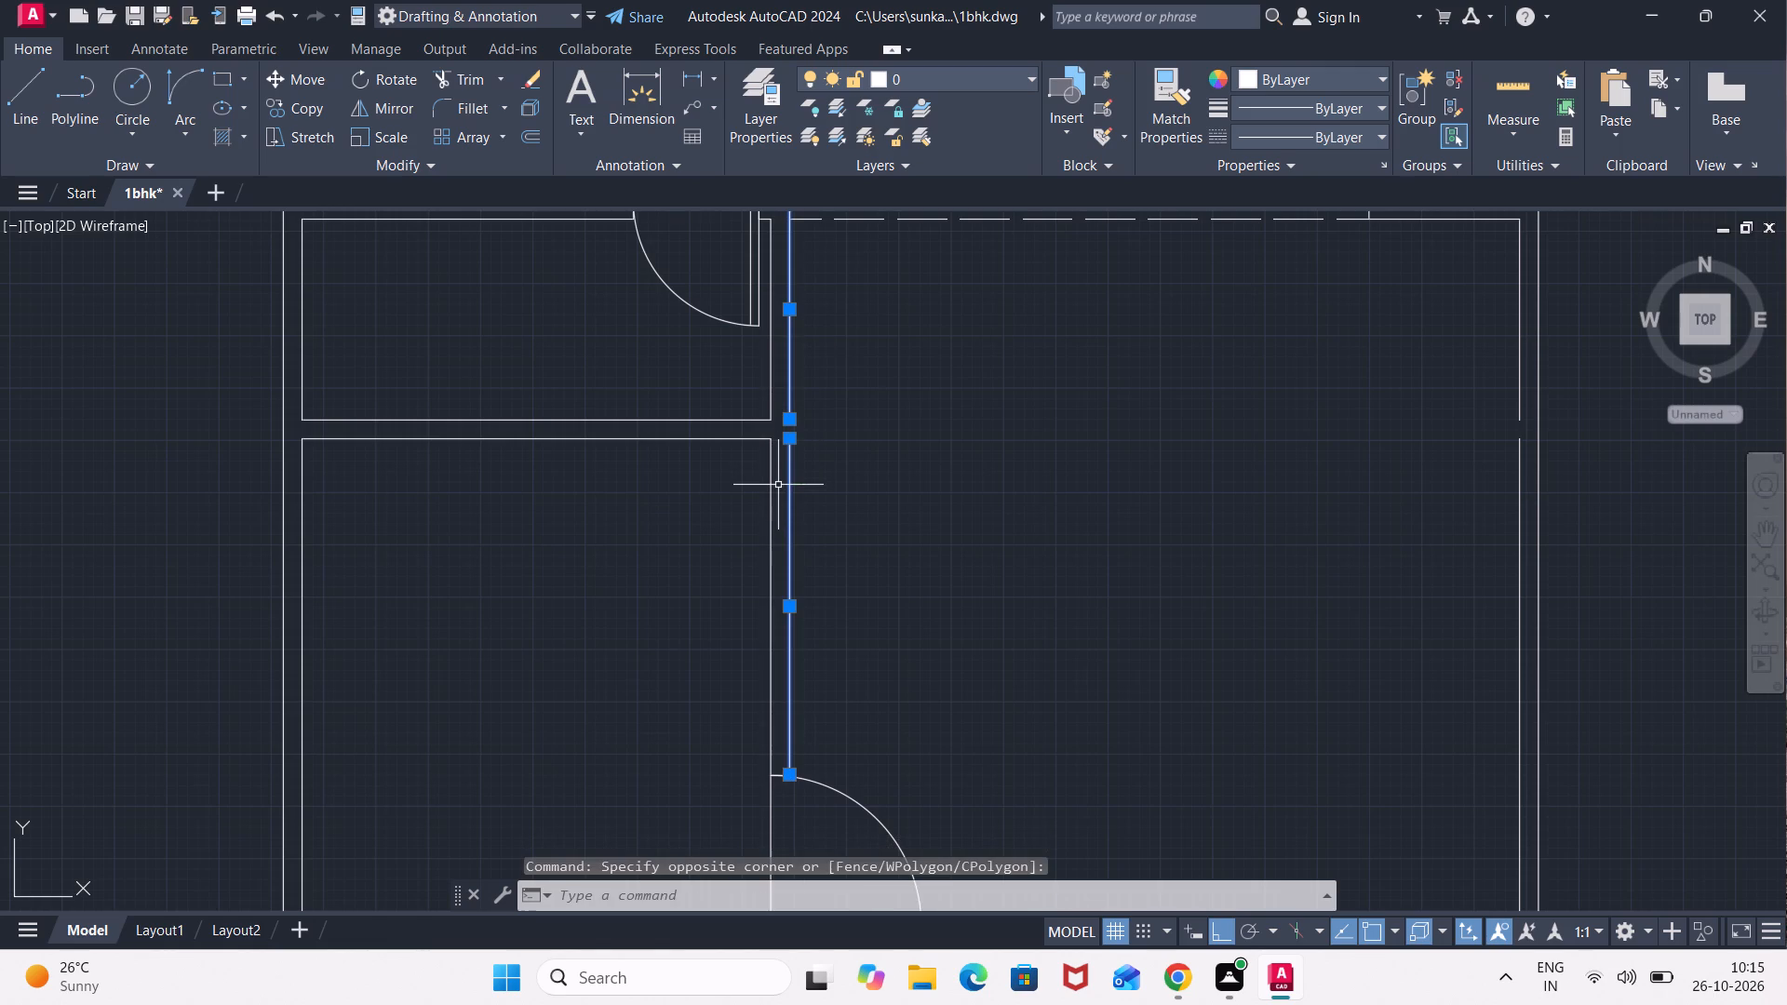
key(j)
key(Return)
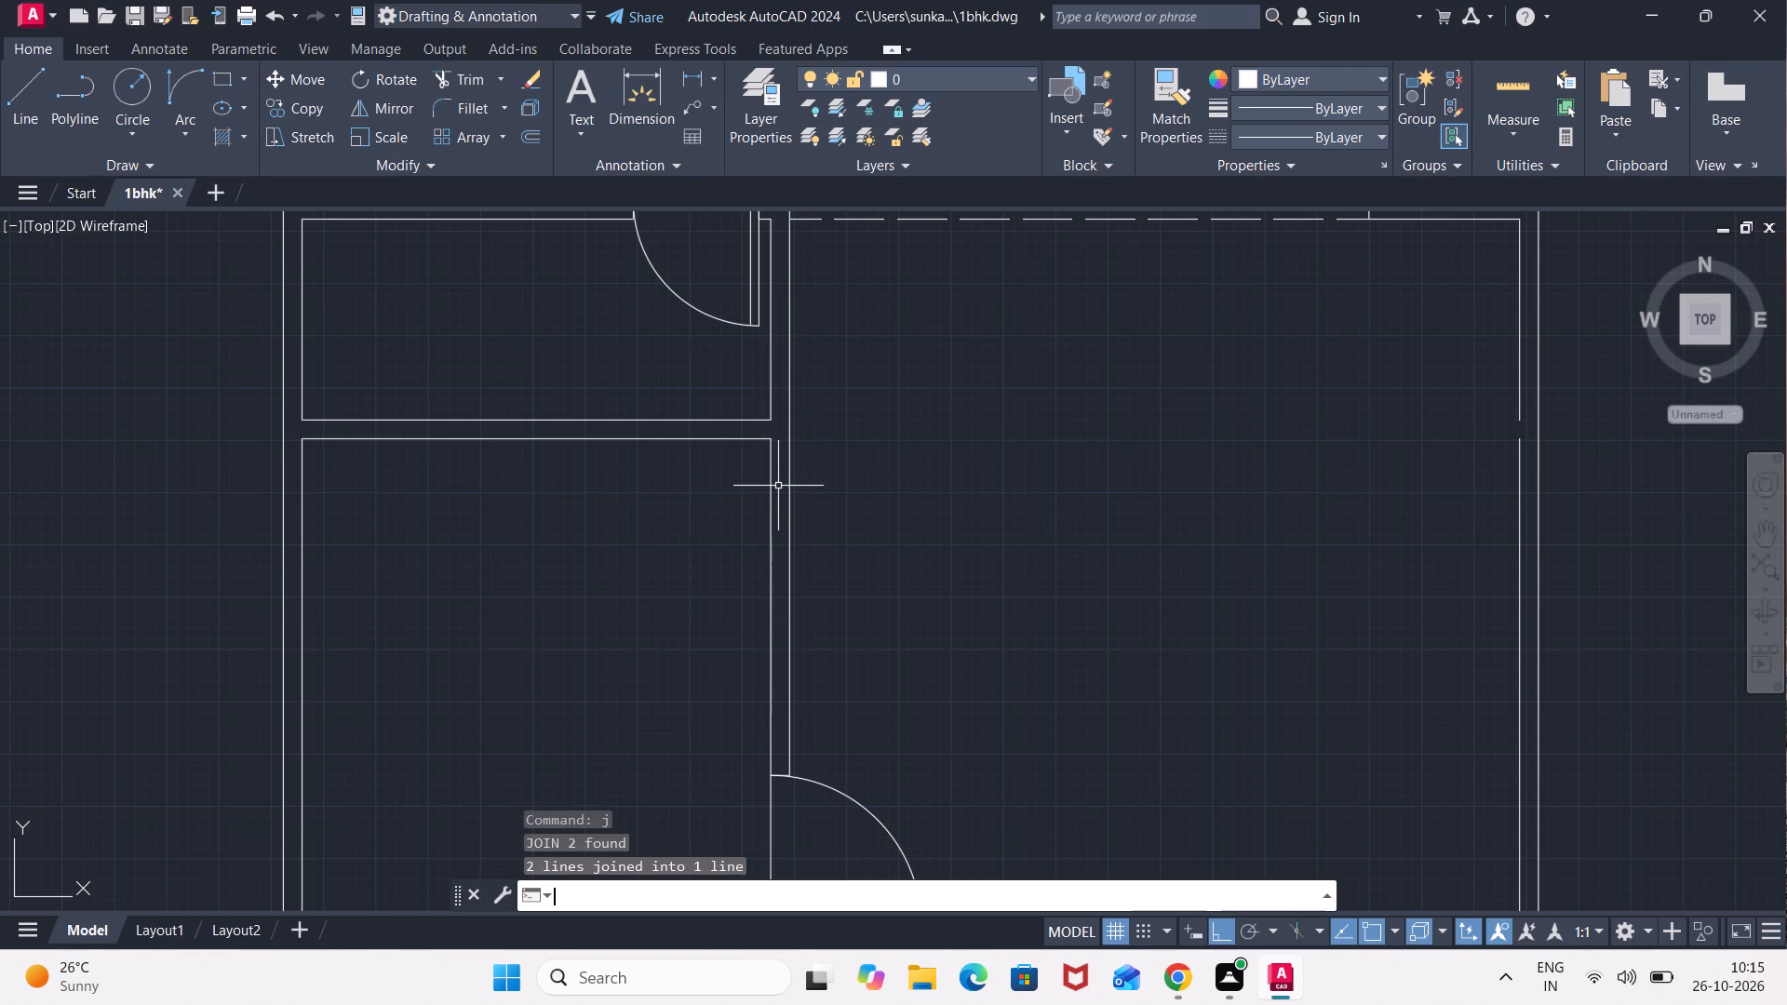
Join the two collinear segments of the right outer wall's inner face across the gap beside the large right room.
scroll(993, 476, down, 1)
scroll(1110, 477, down, 1)
scroll(1256, 462, up, 3)
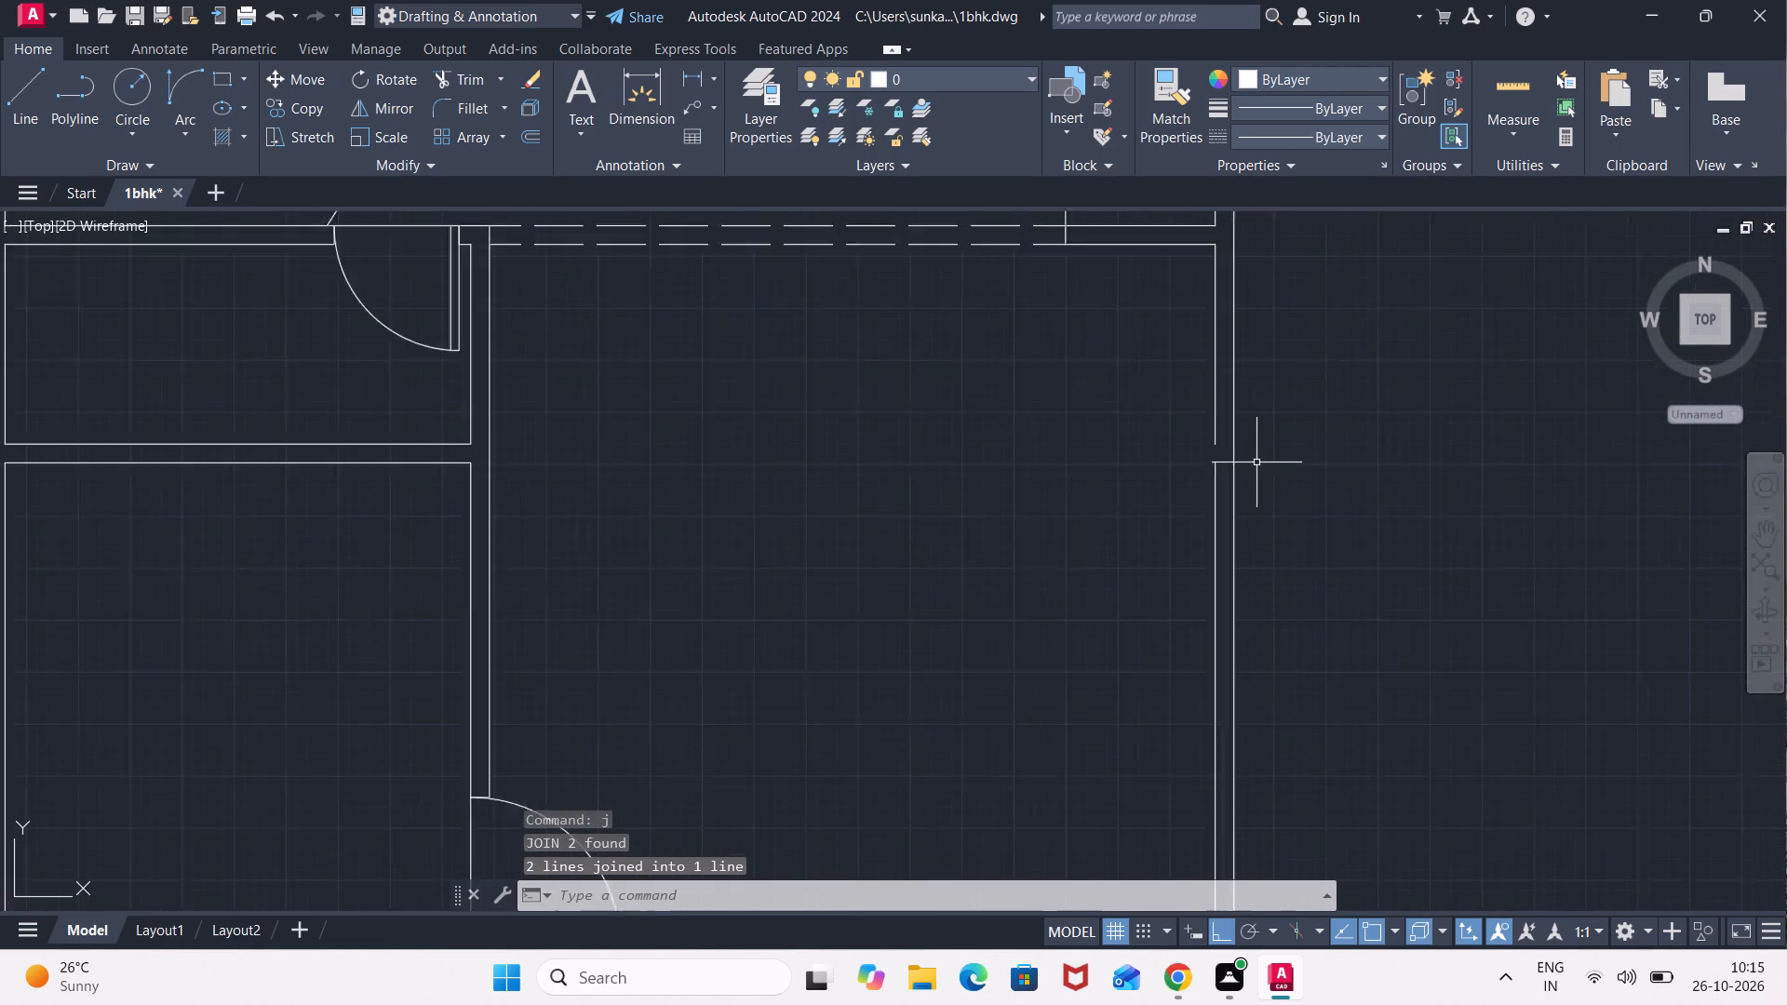
click(1197, 403)
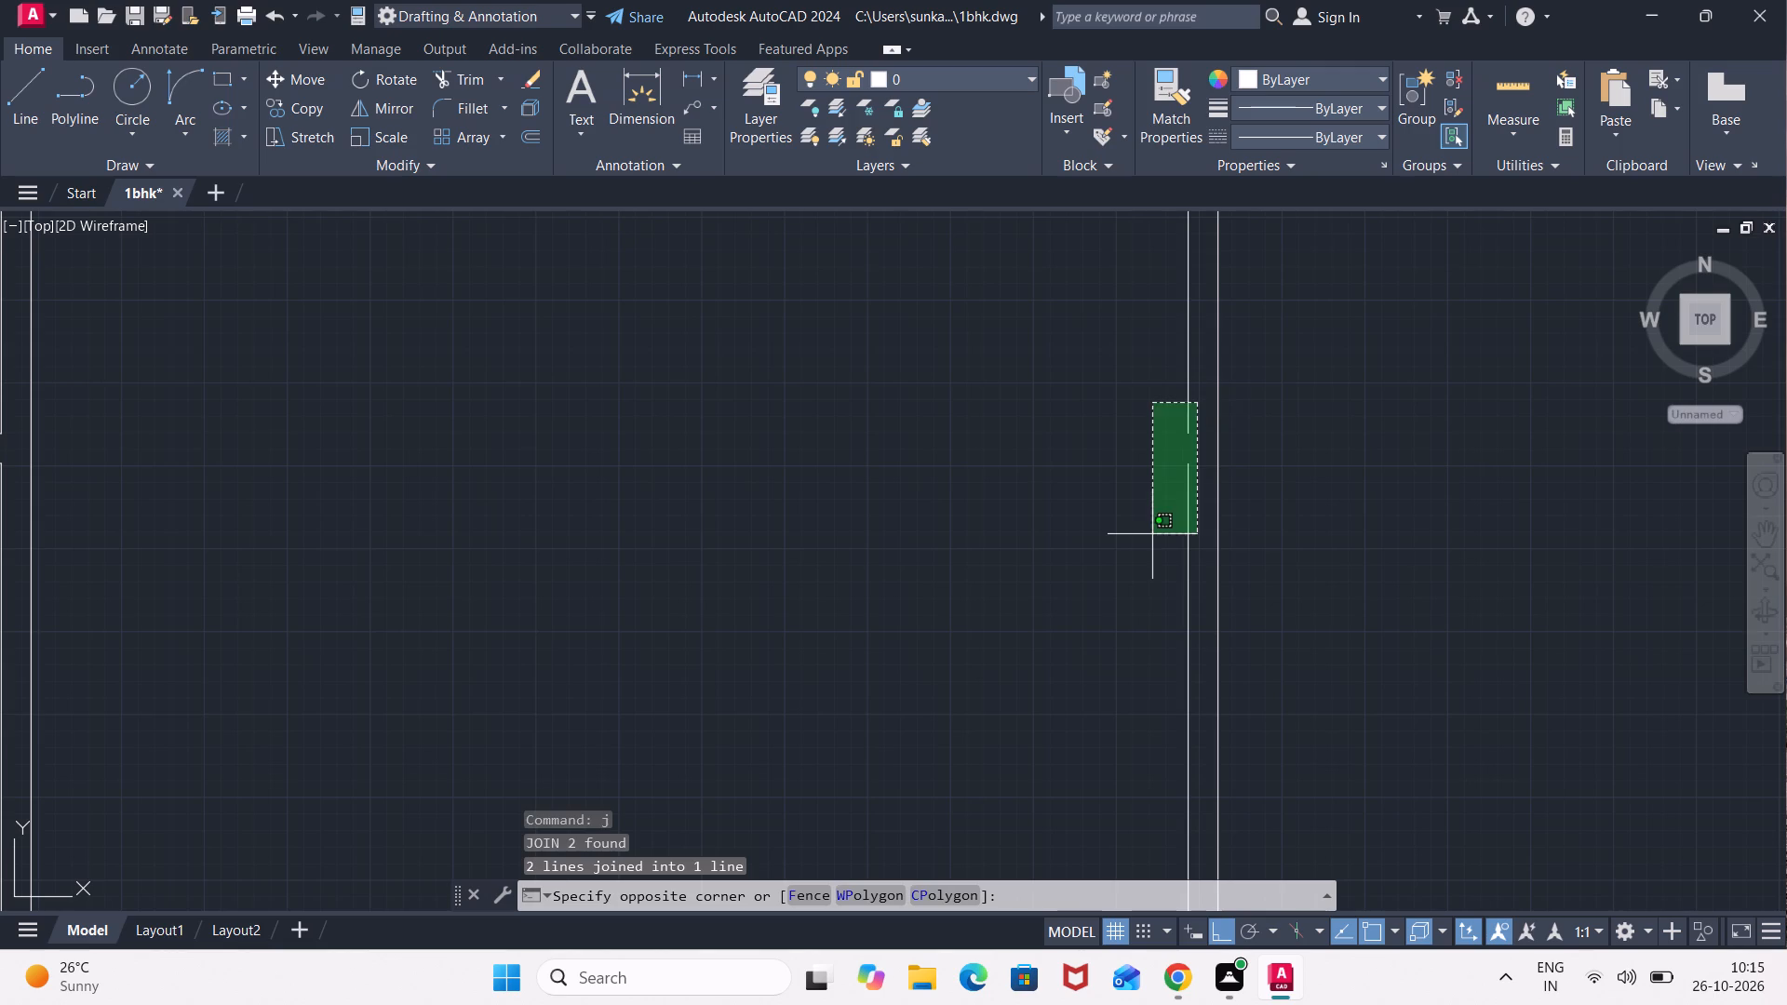
click(1150, 544)
key(j)
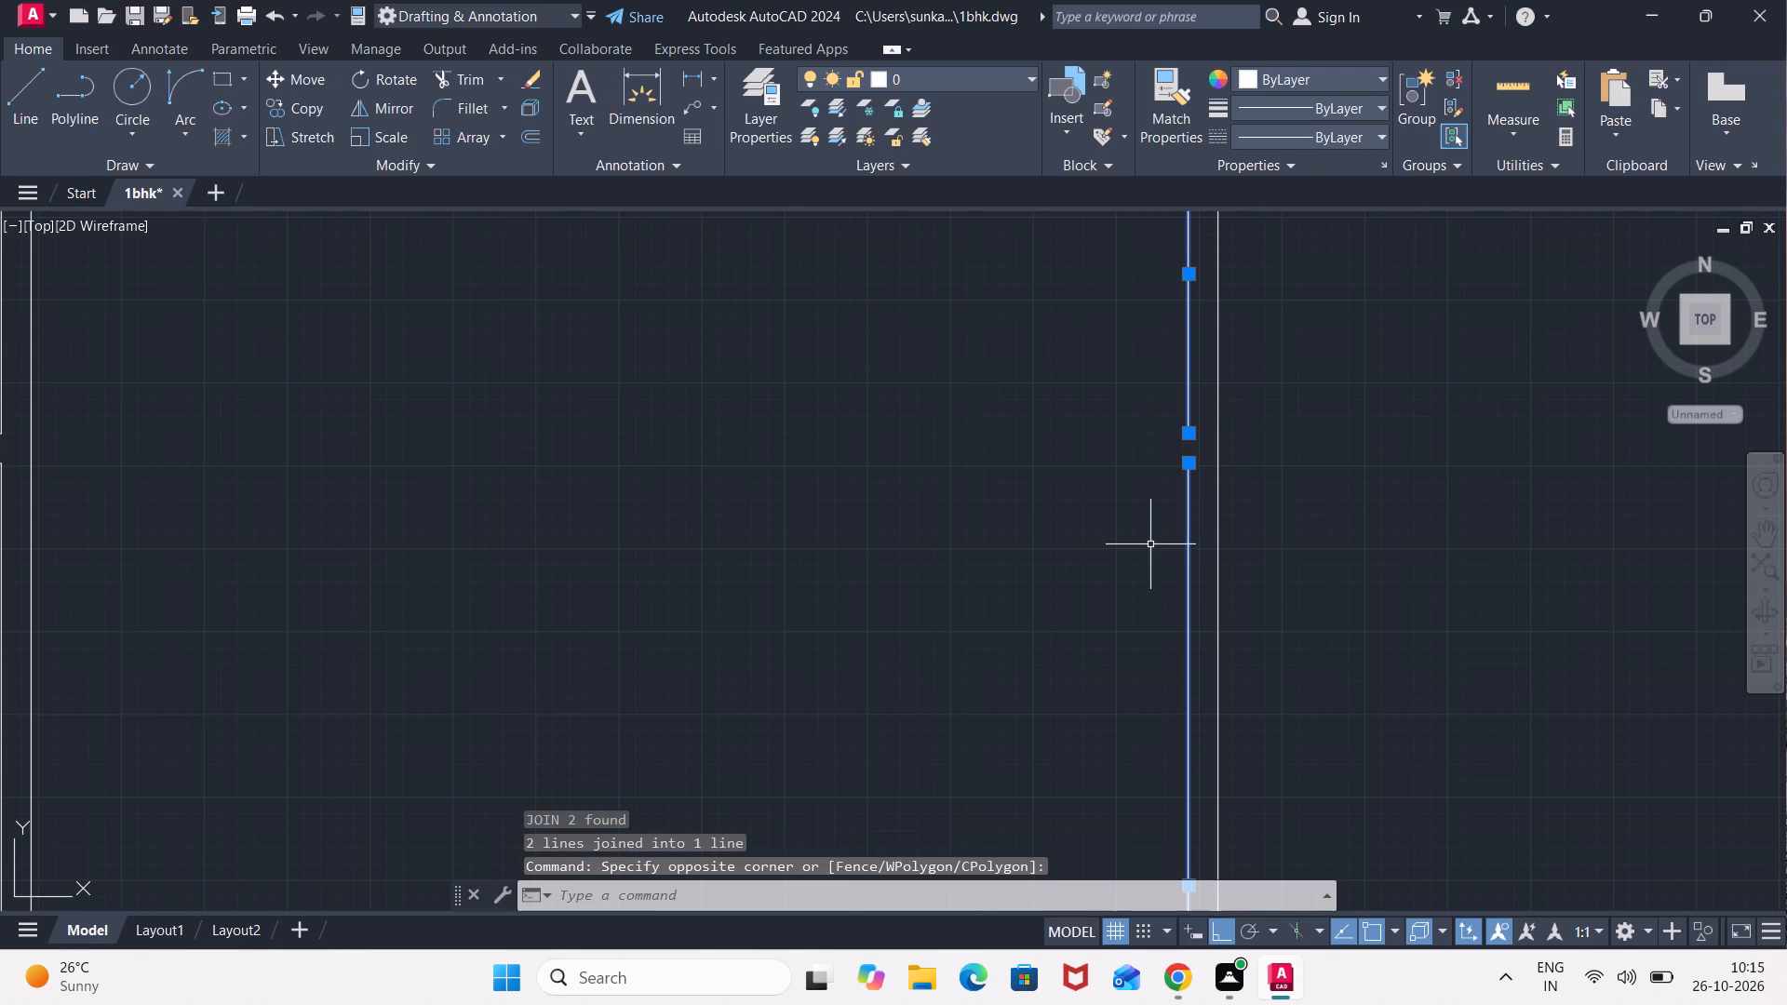
key(Return)
Draw a closed rectangular window outline with Line across the horizontal wall below the large right room, right of its door.
scroll(1119, 596, down, 3)
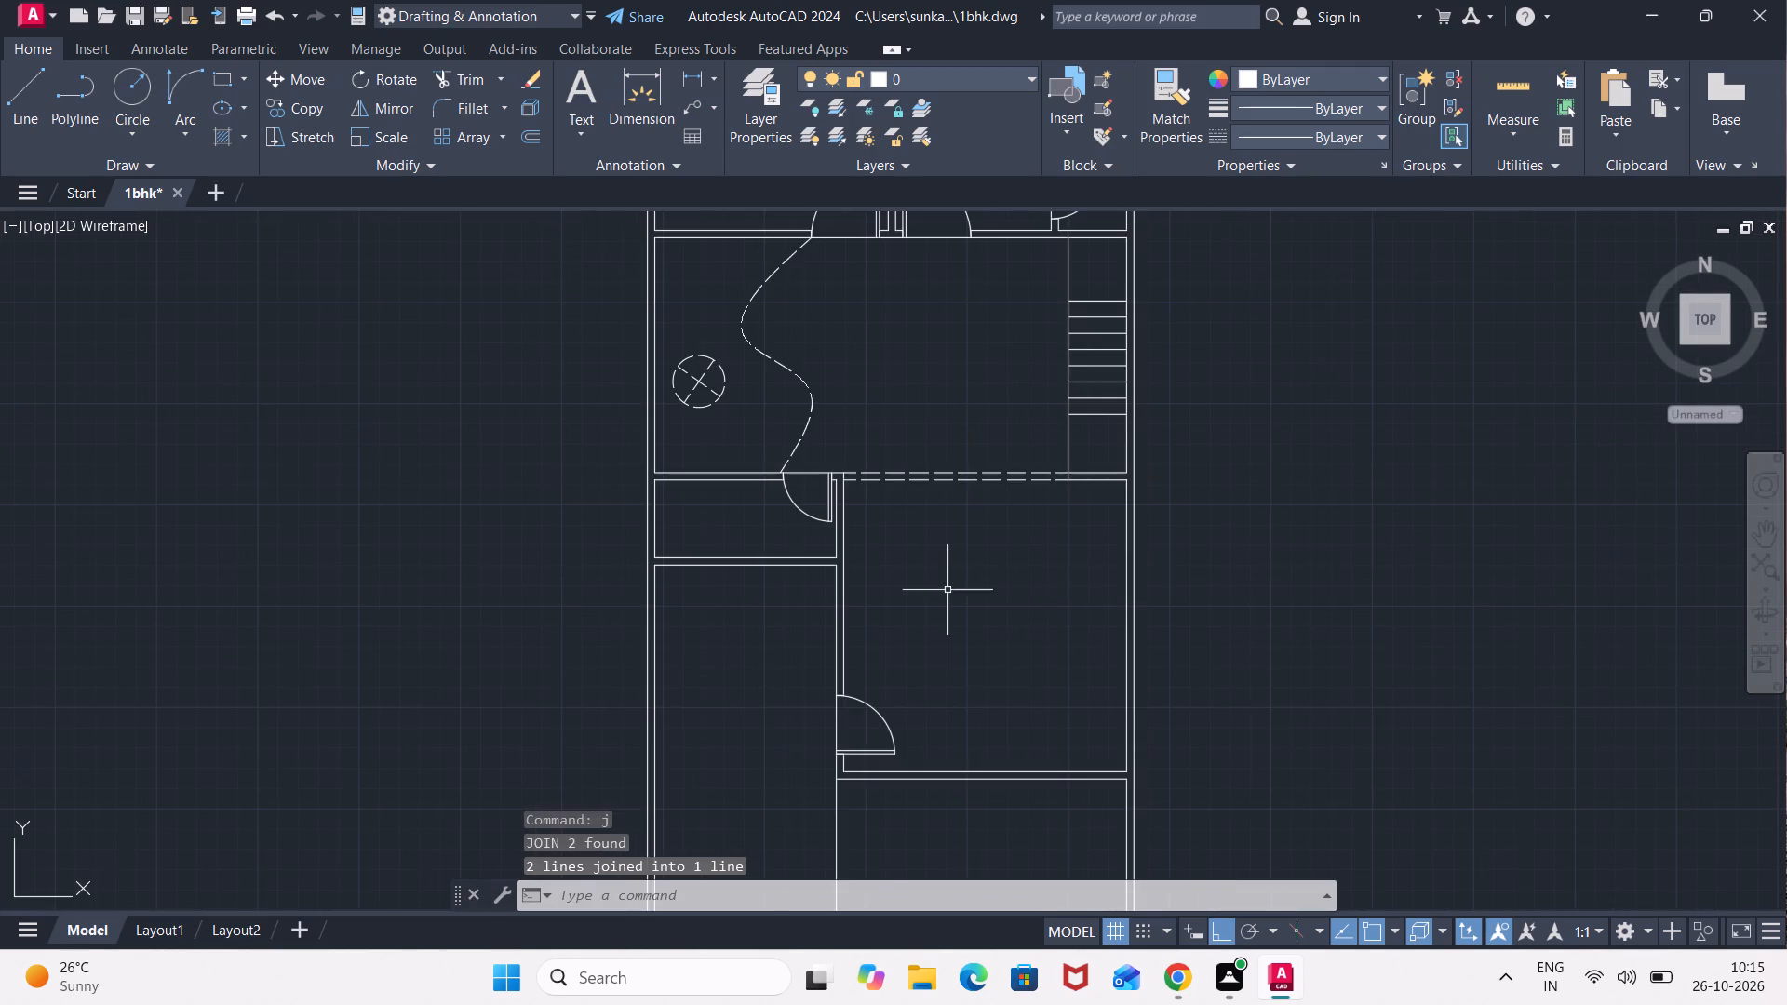
scroll(940, 618, down, 1)
middle_drag(939, 623, 933, 608)
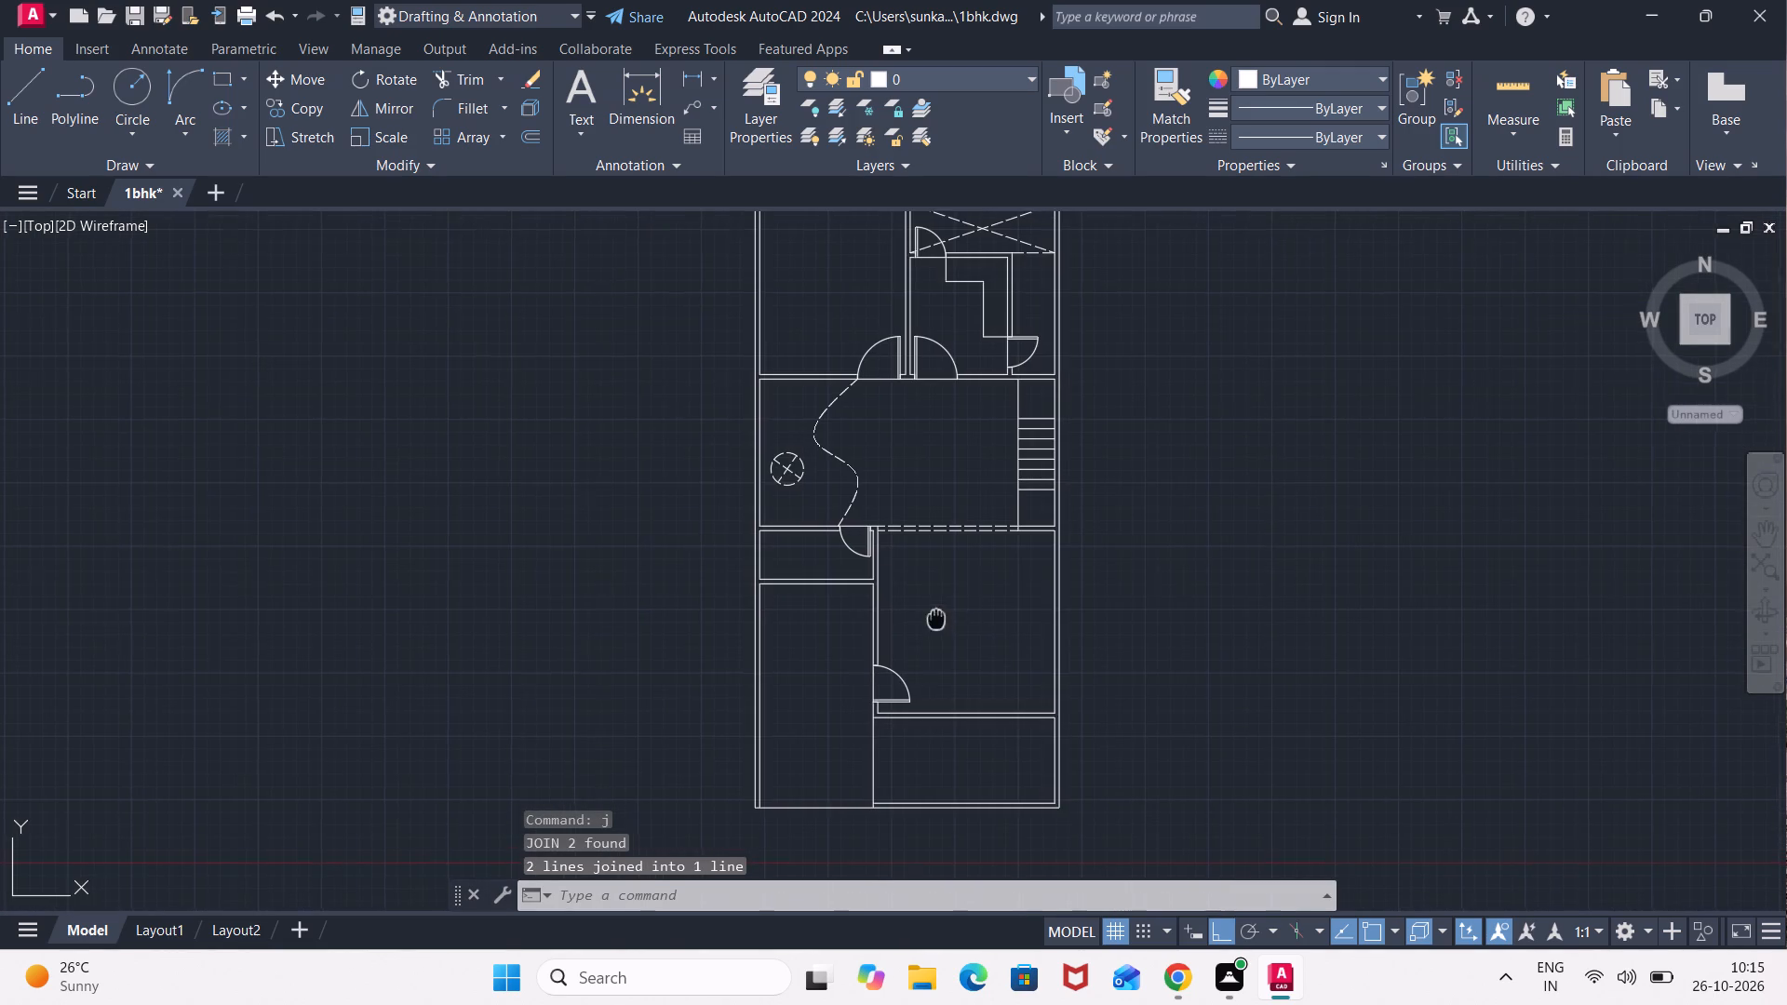
middle_drag(933, 608, 907, 484)
key(l)
key(Return)
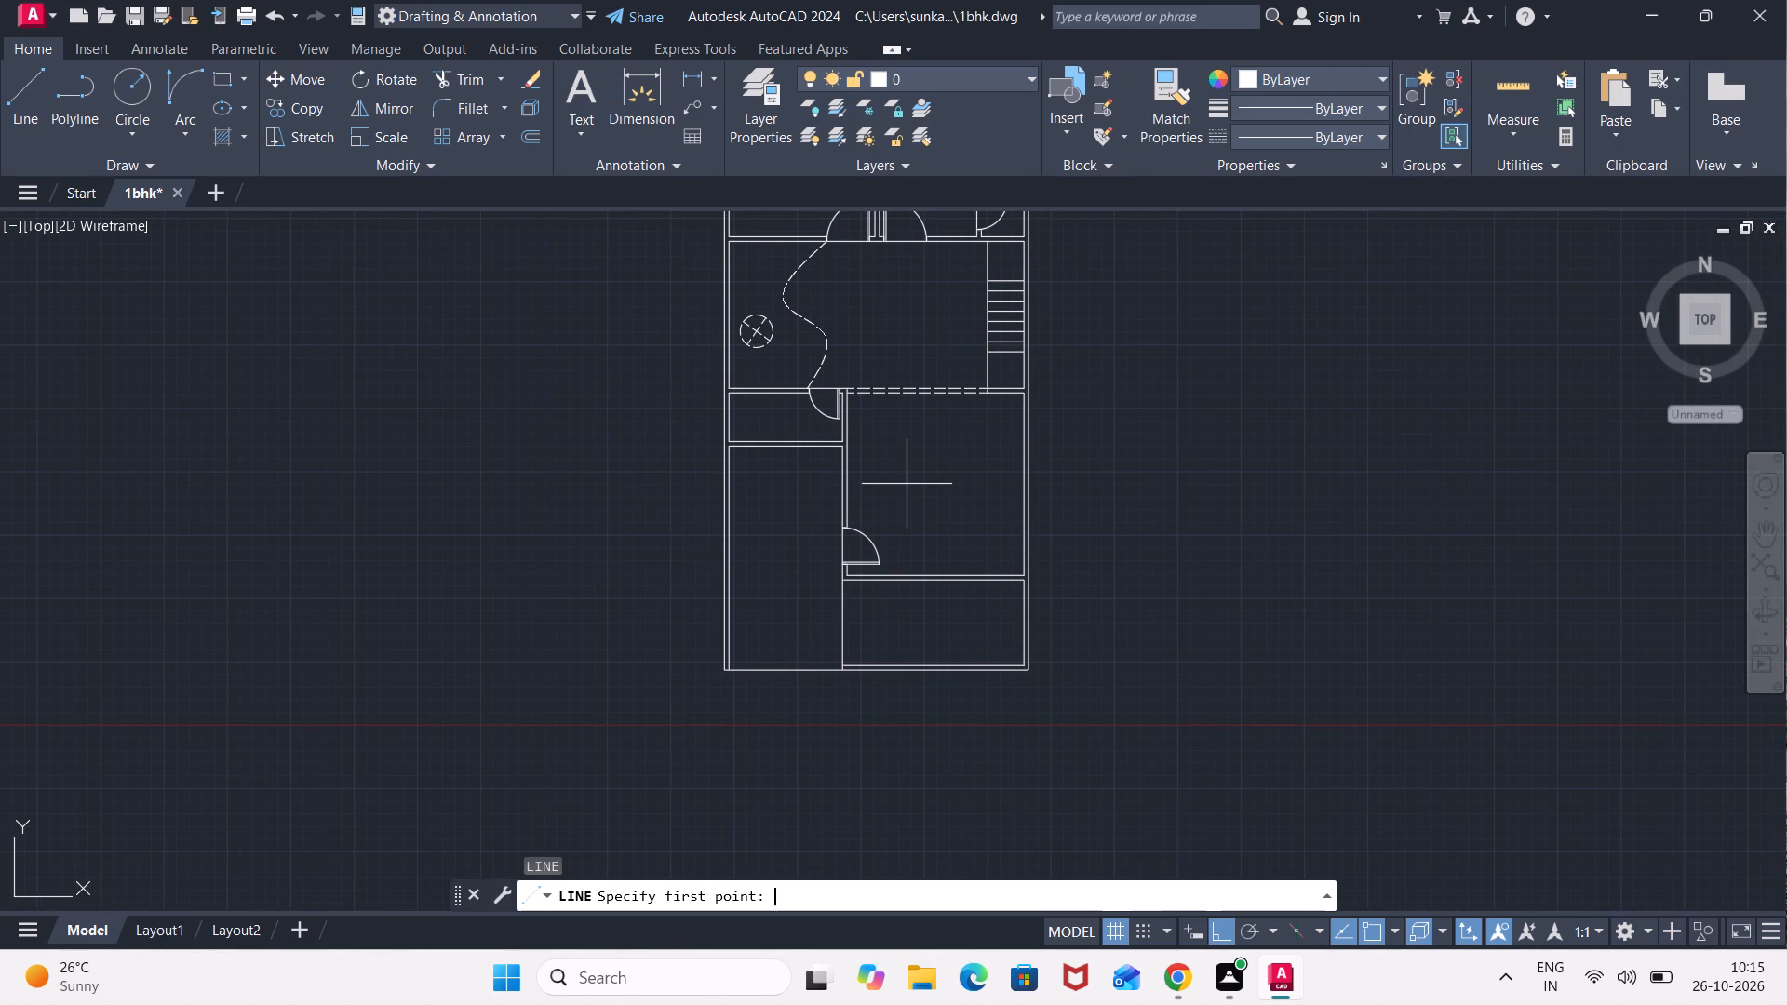
scroll(910, 577, up, 3)
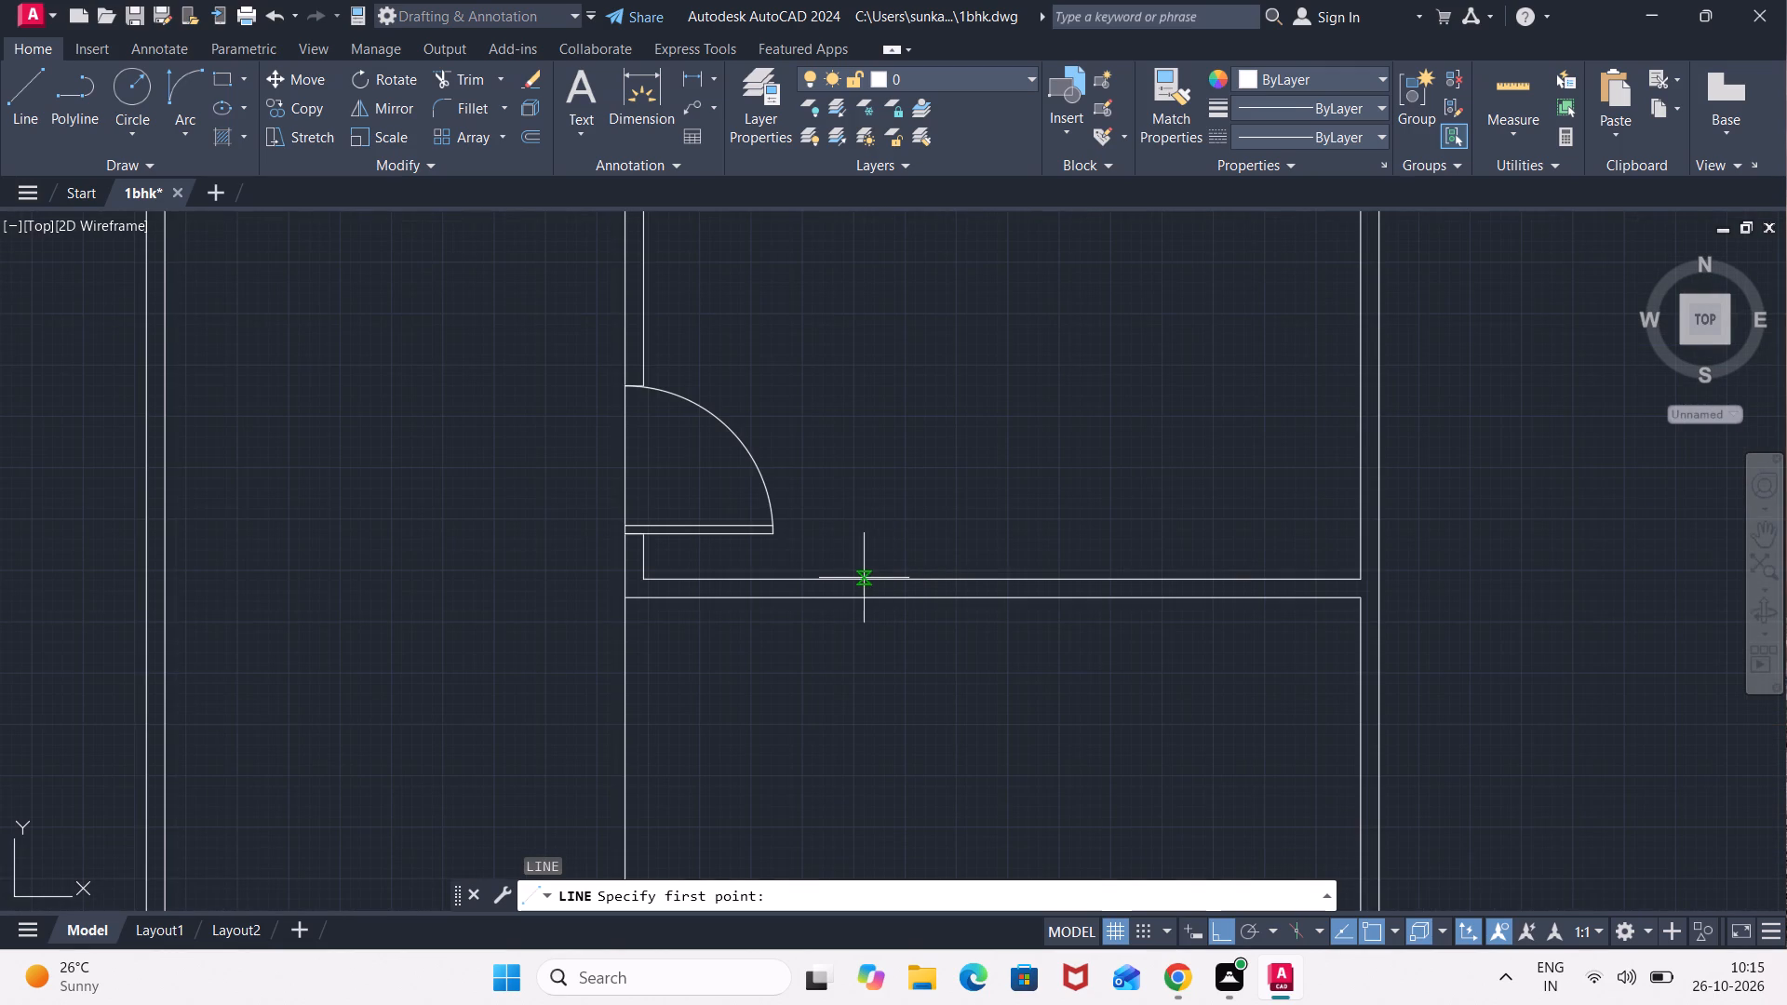
click(839, 578)
click(839, 595)
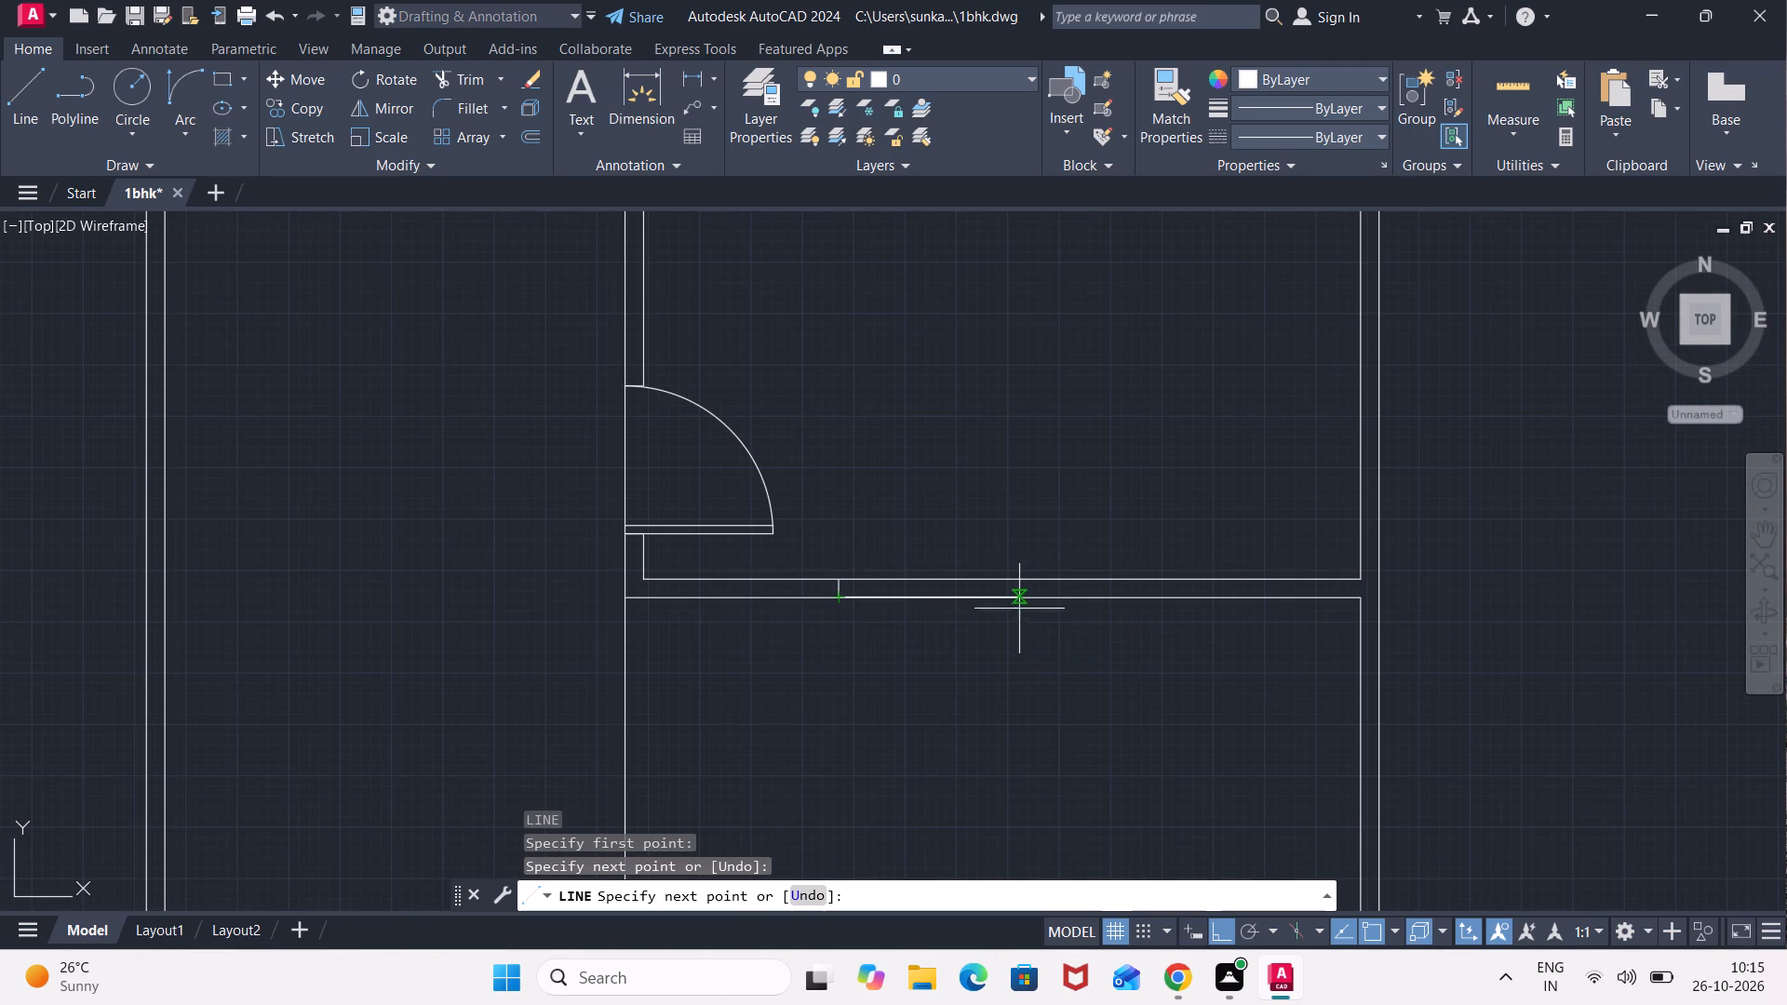
click(1050, 597)
click(1052, 578)
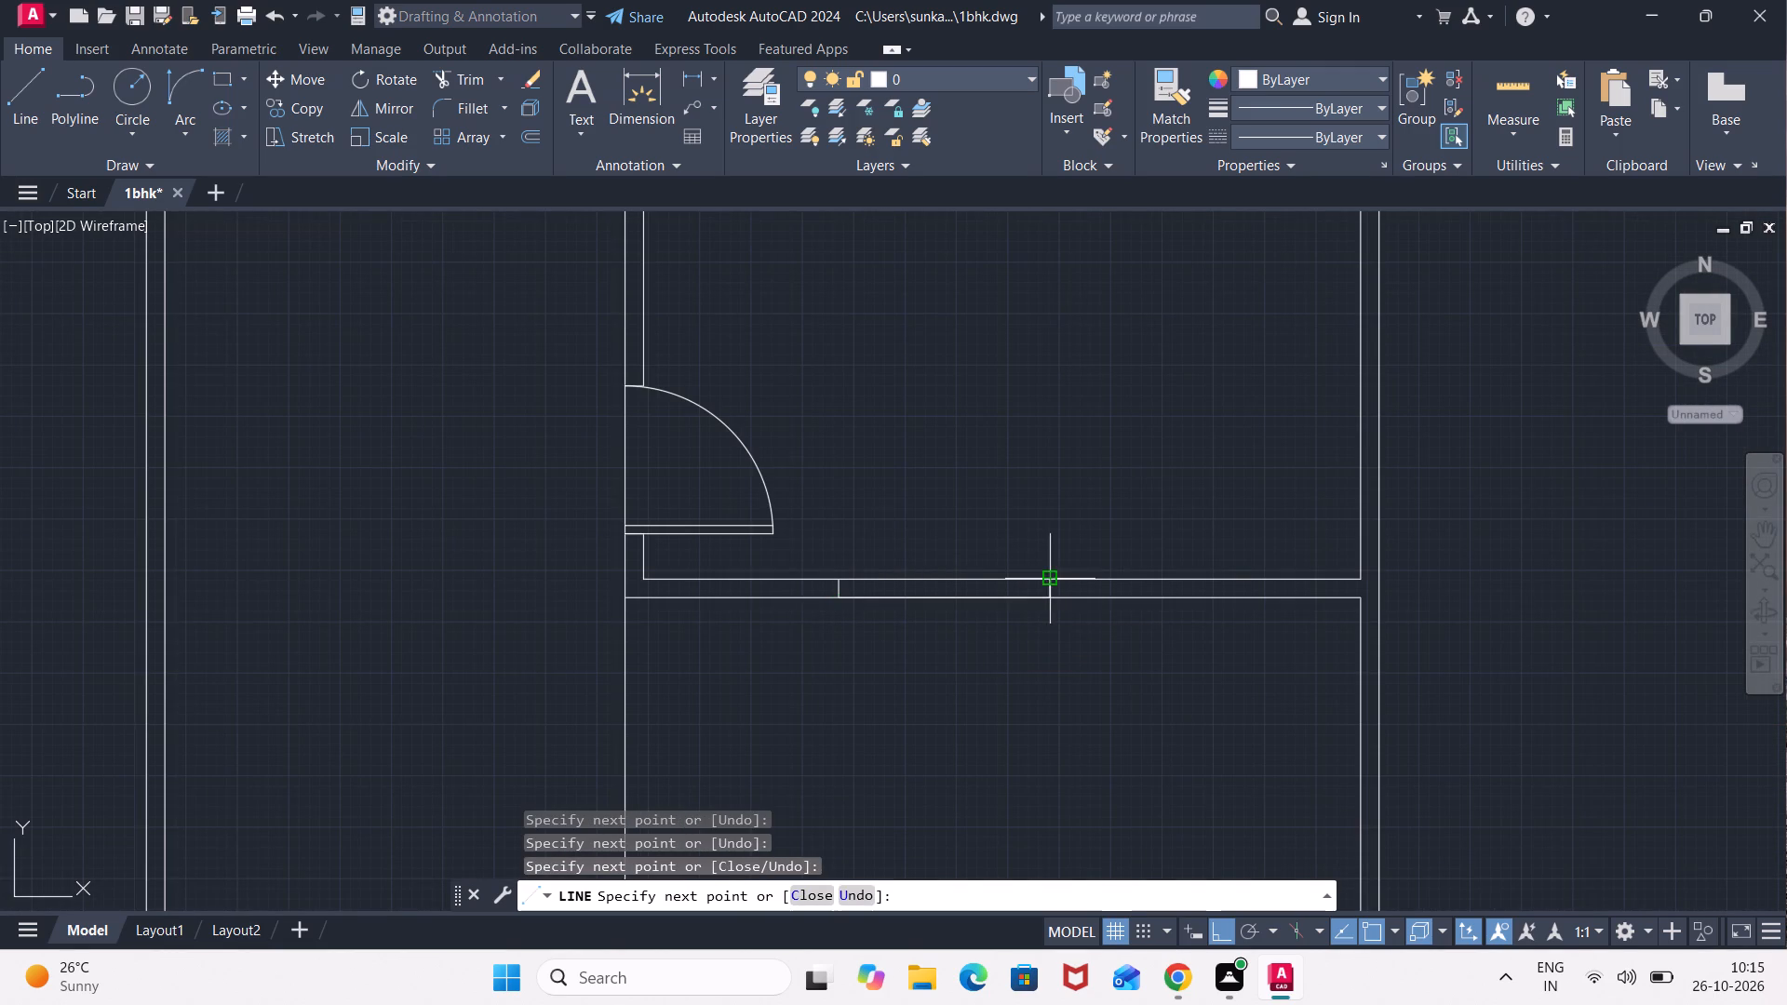
click(840, 581)
Draw a horizontal centerline through the window outline between the midpoints of its two short ends.
scroll(840, 581, up, 3)
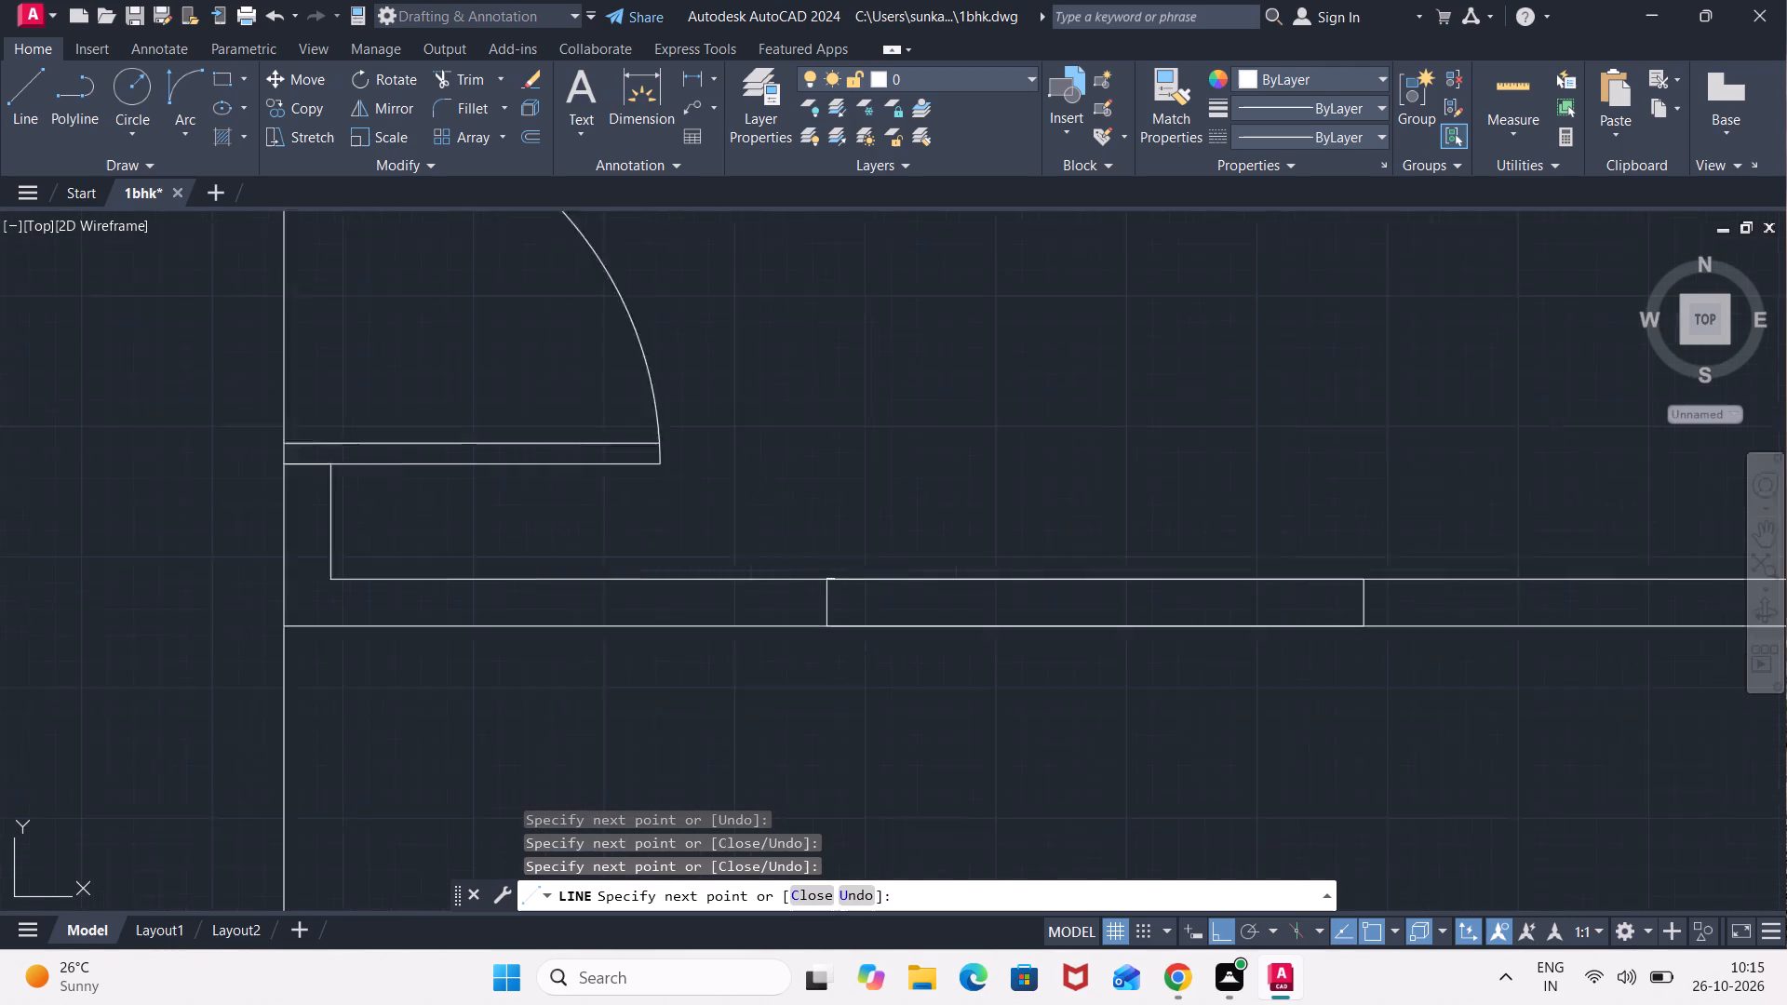
click(812, 622)
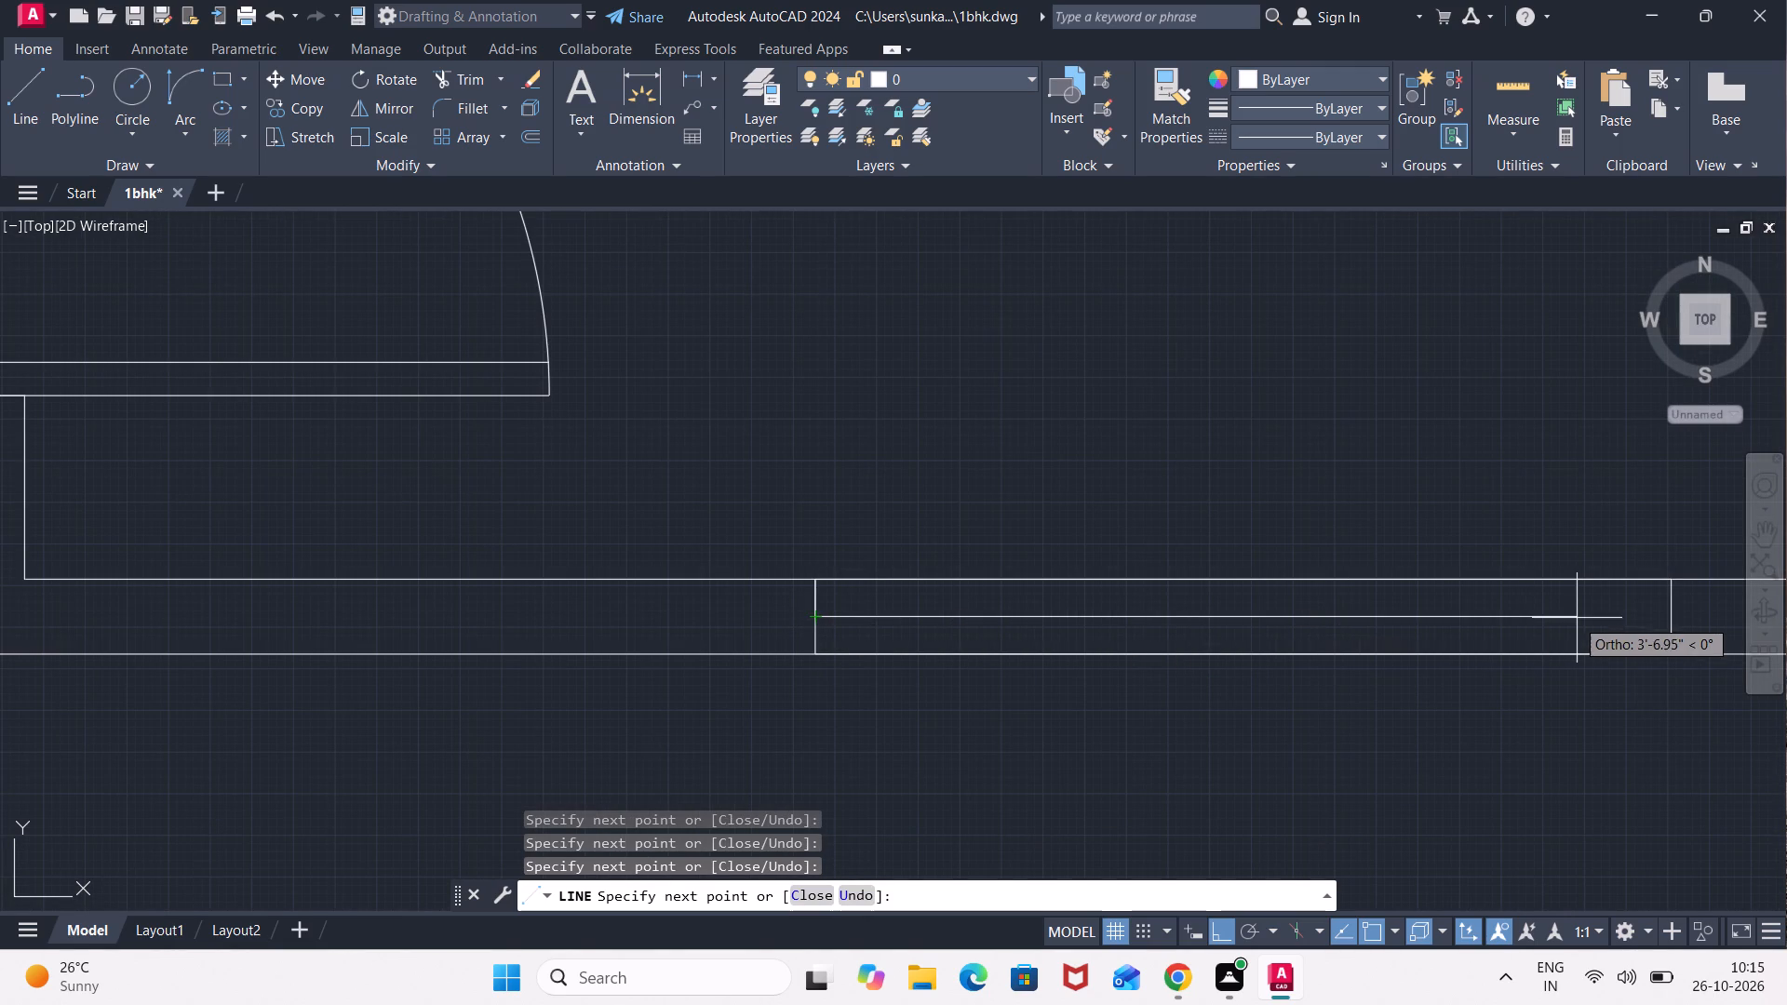
middle_drag(1577, 618, 1267, 620)
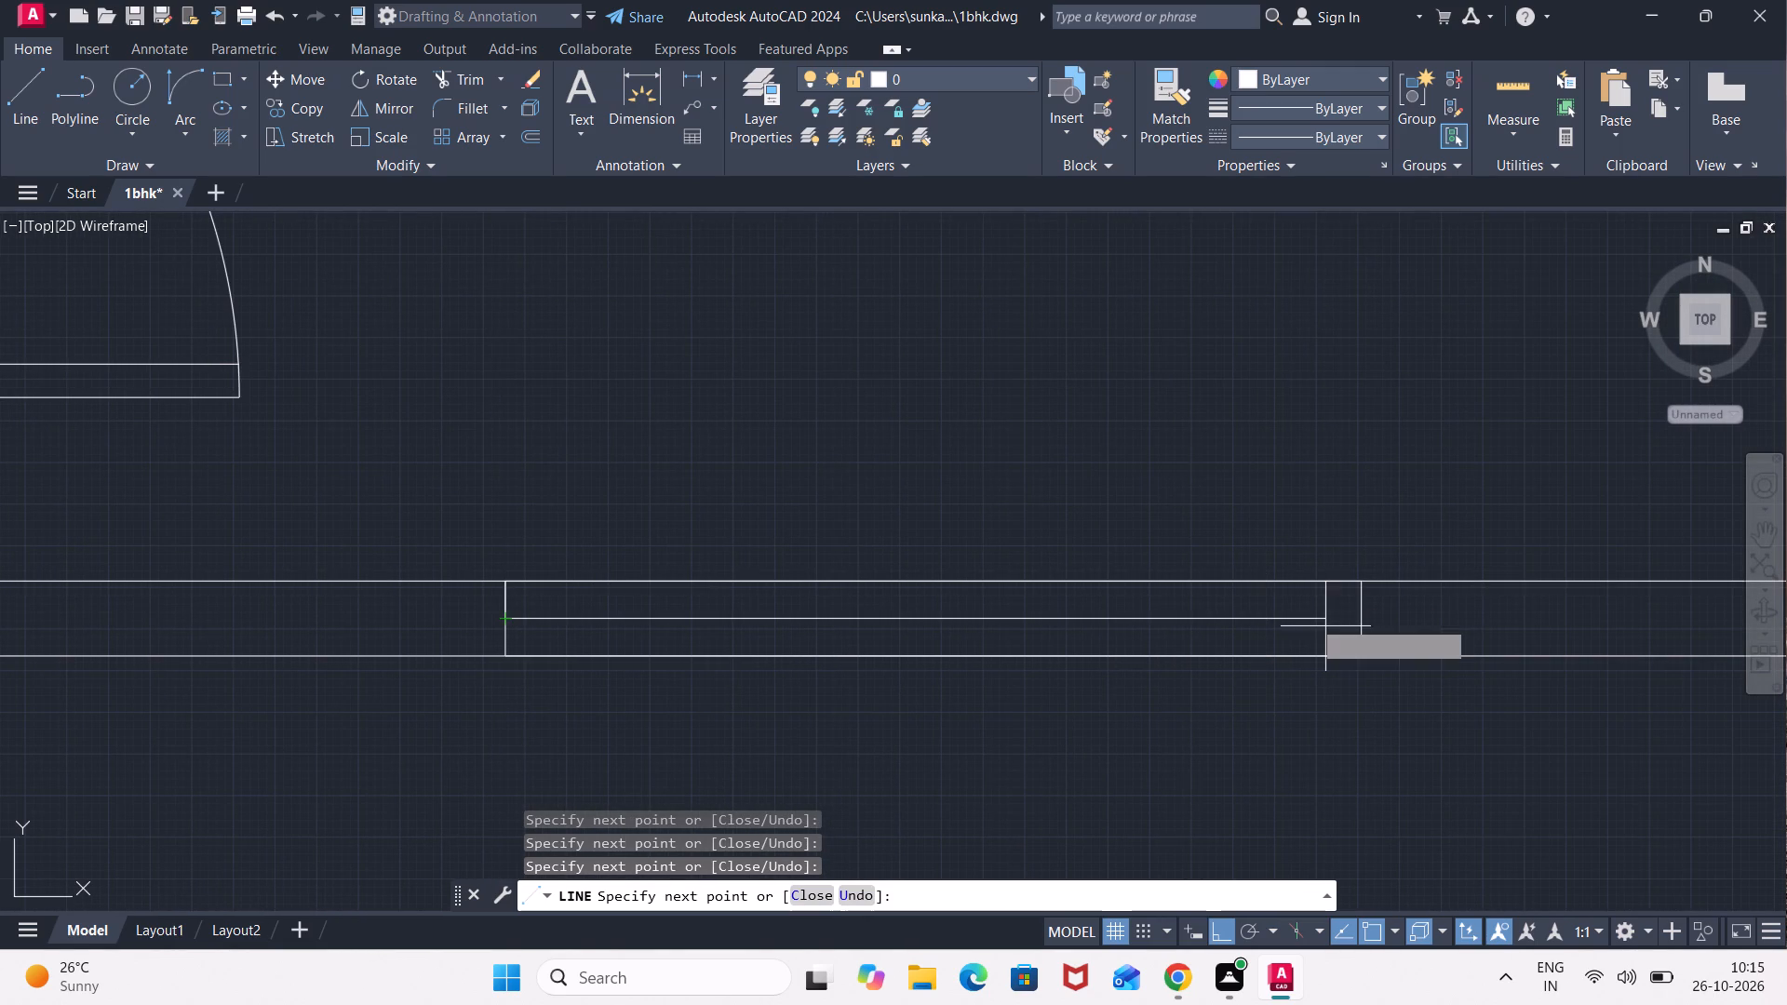
click(1364, 626)
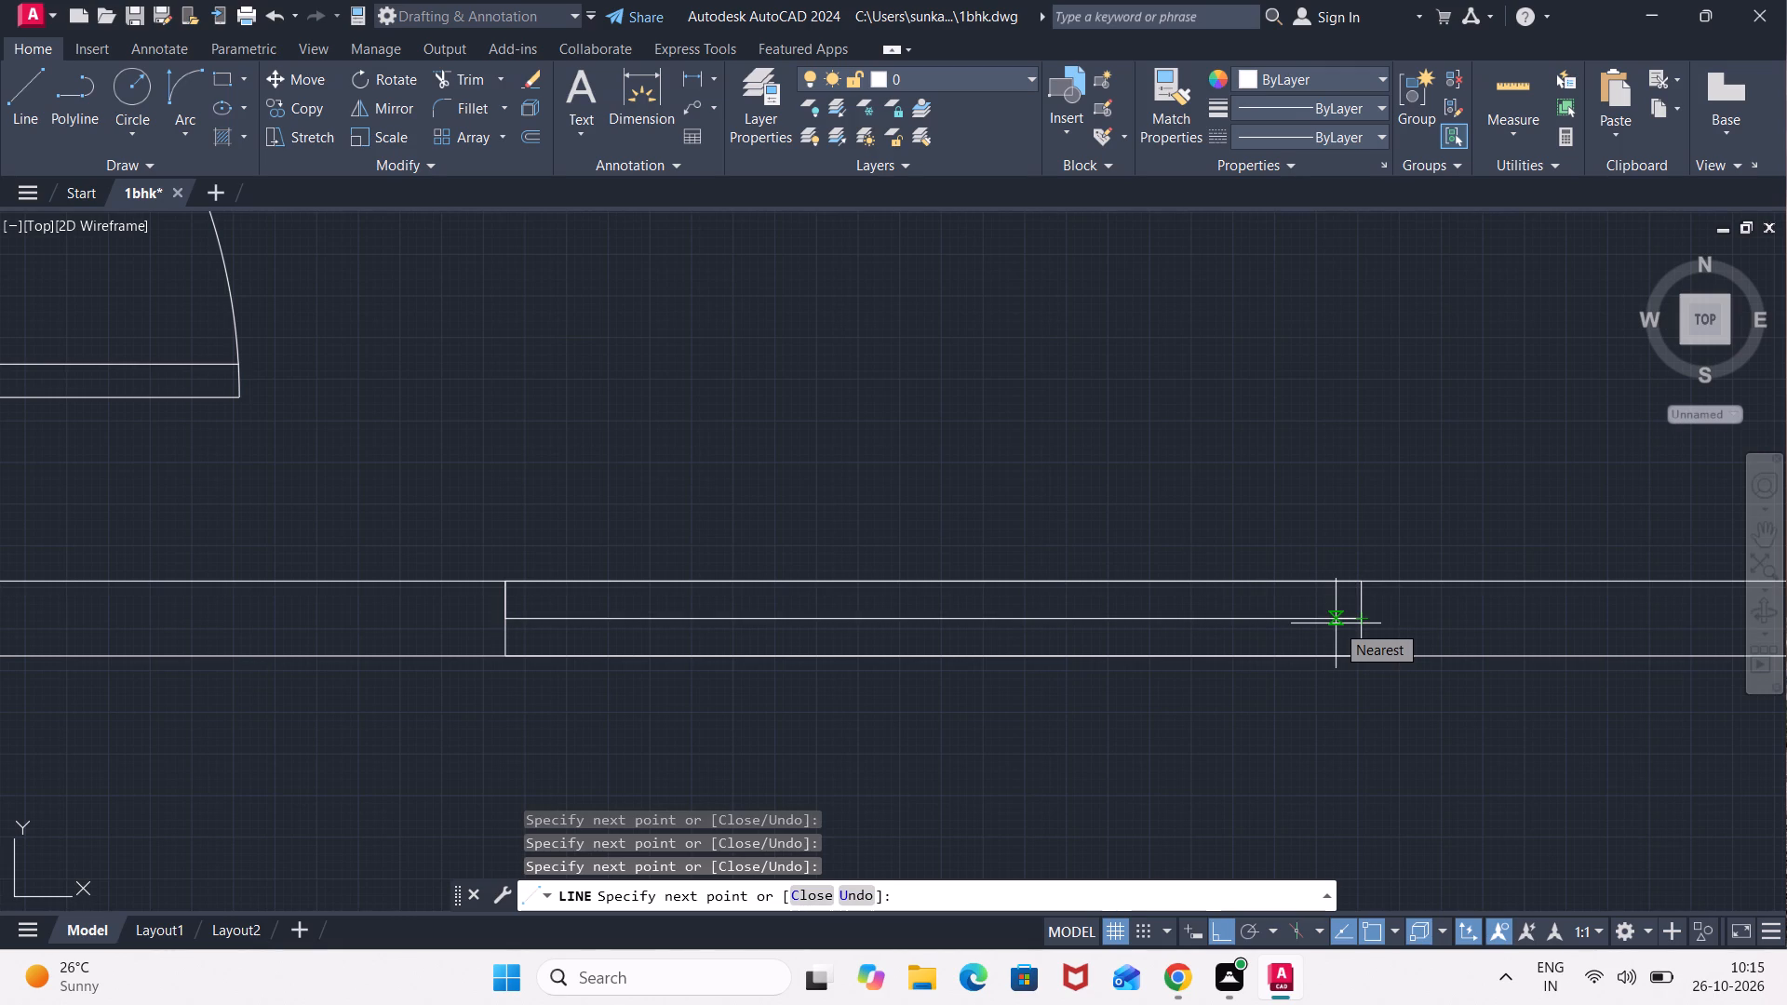
key(Escape)
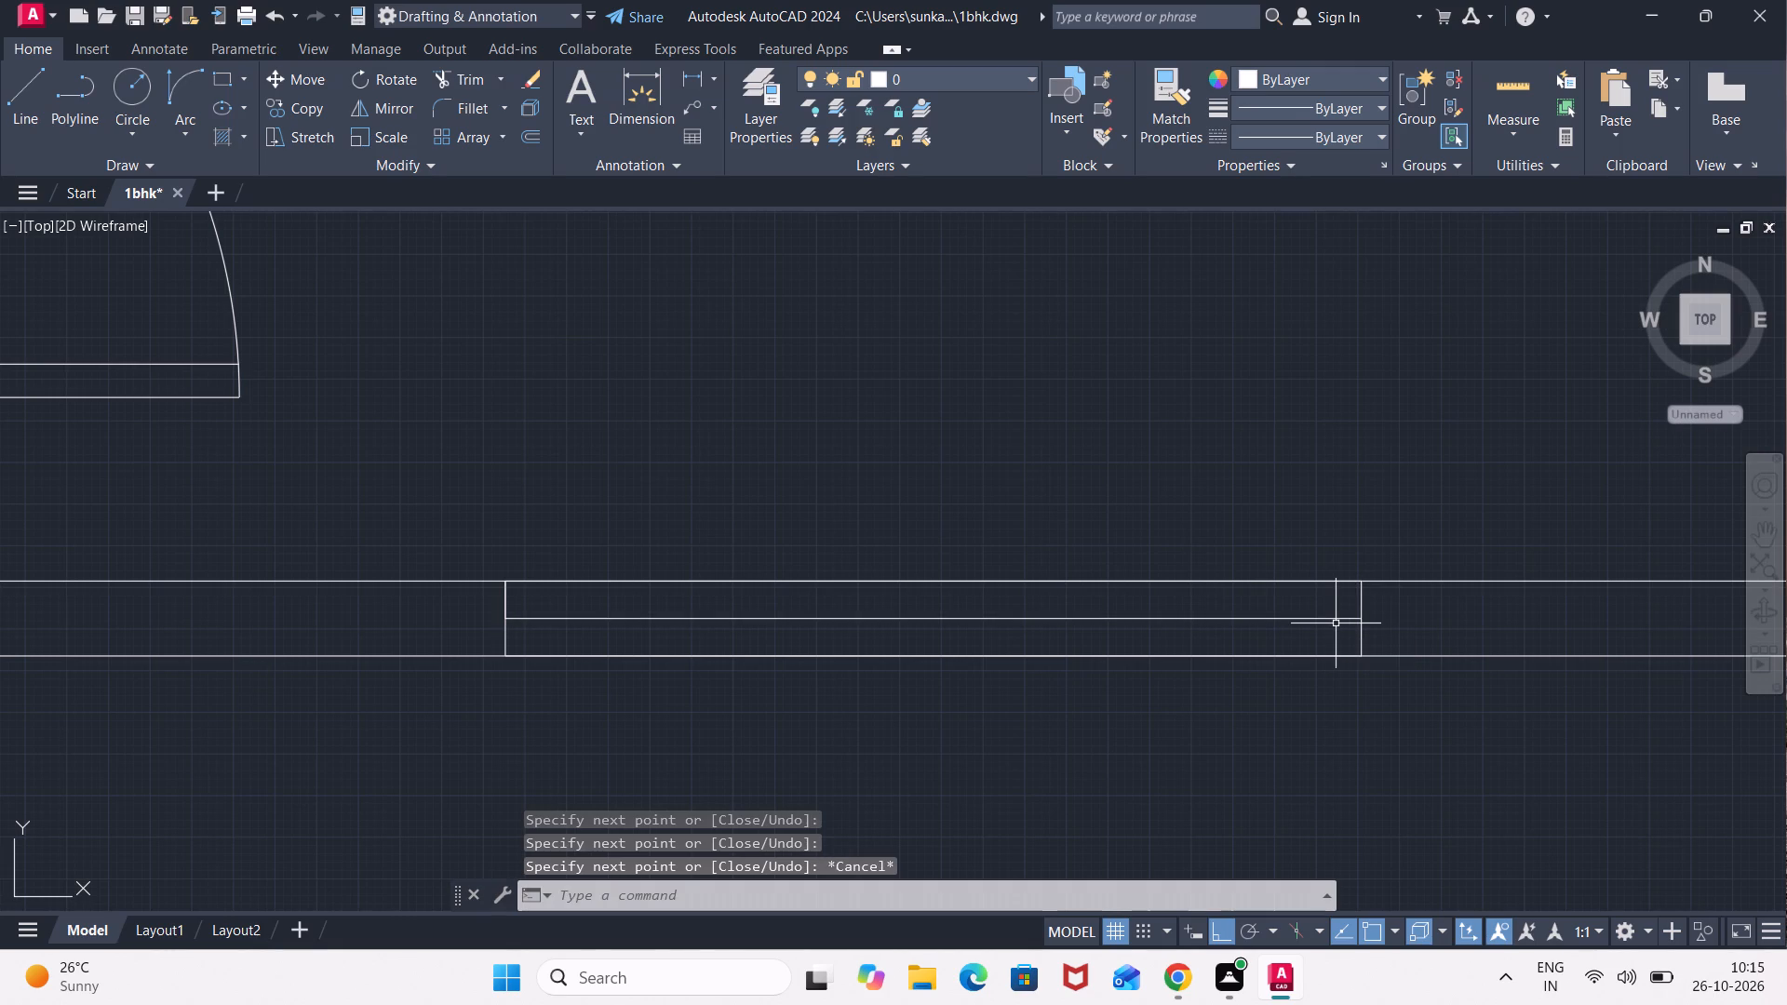
Offset the window's centerline 0.75" to both sides, once upward and once downward.
key(o)
key(Return)
text(0.75")
key(Return)
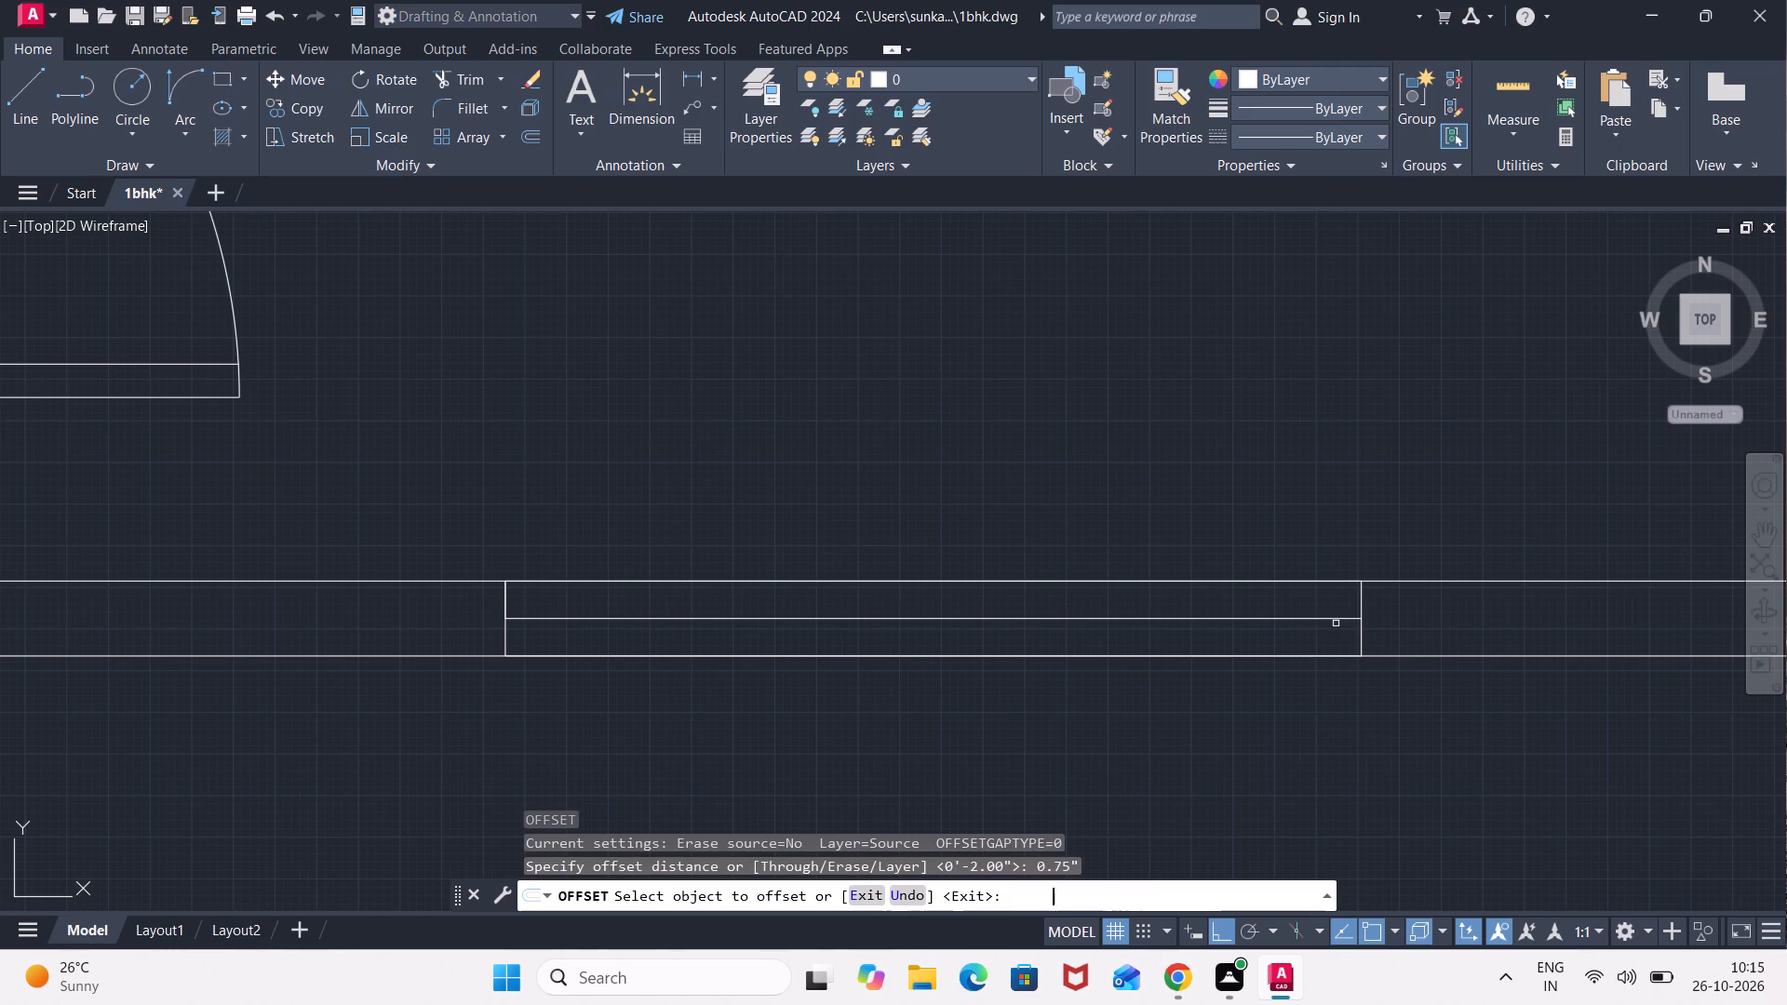
click(1336, 618)
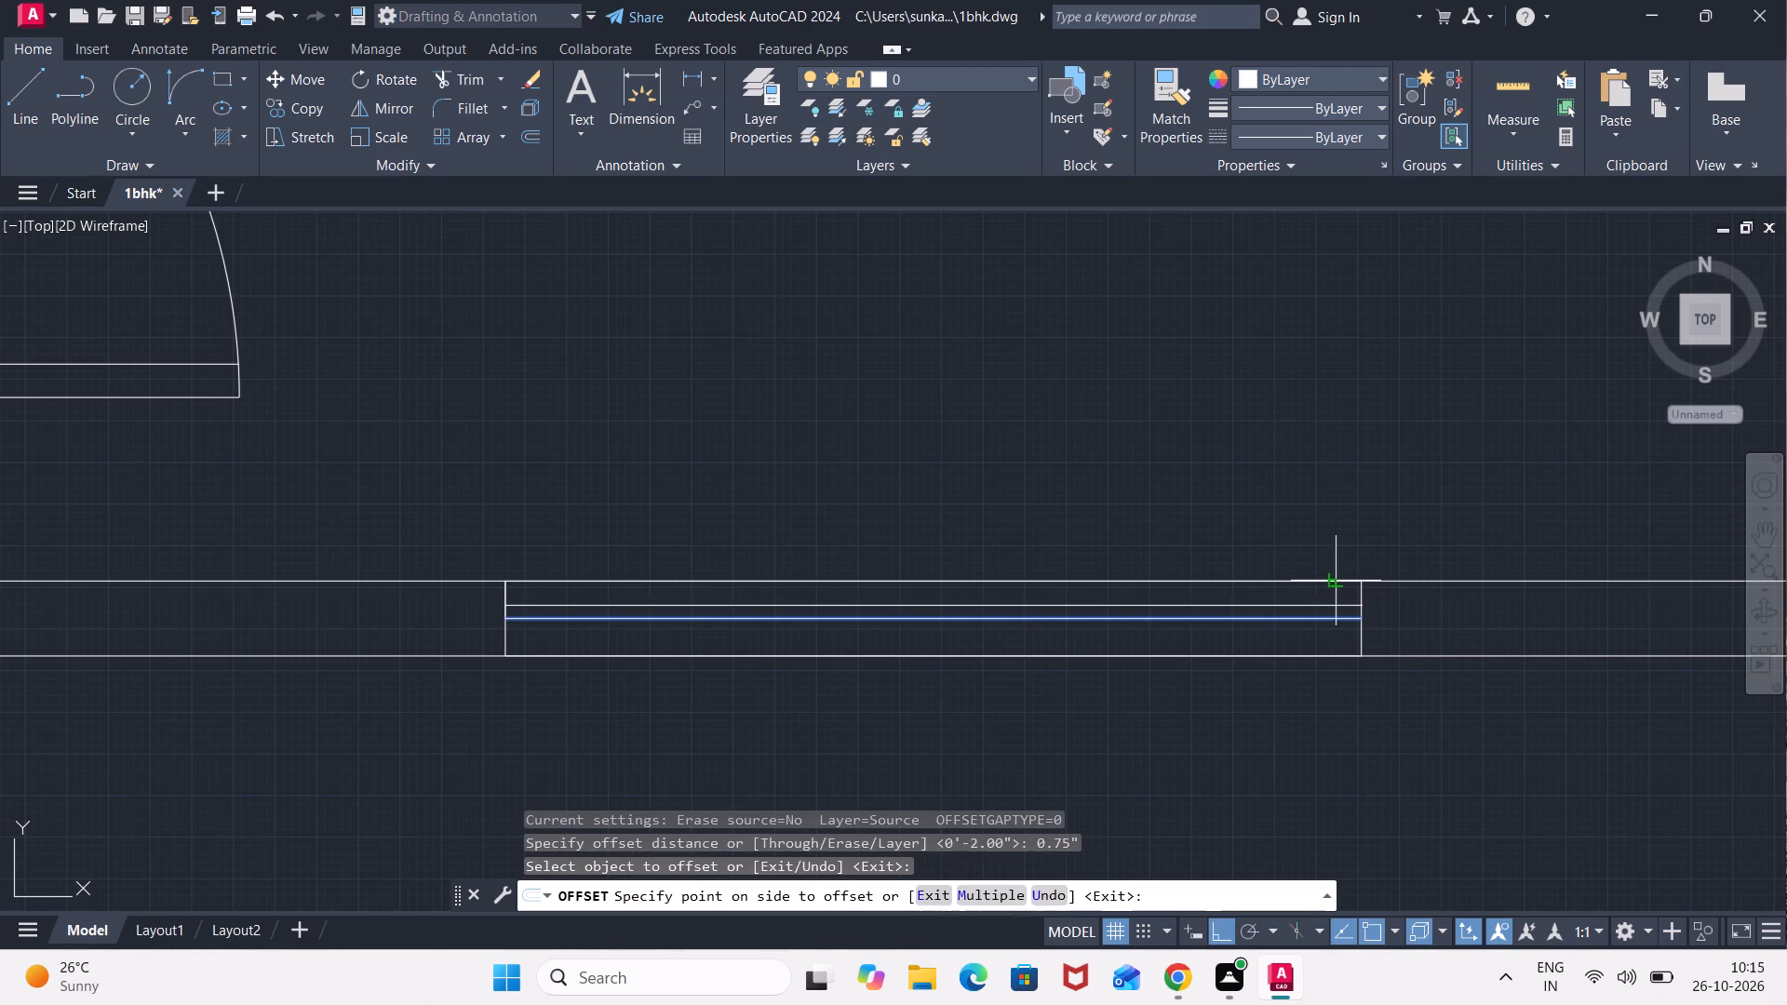
click(1336, 583)
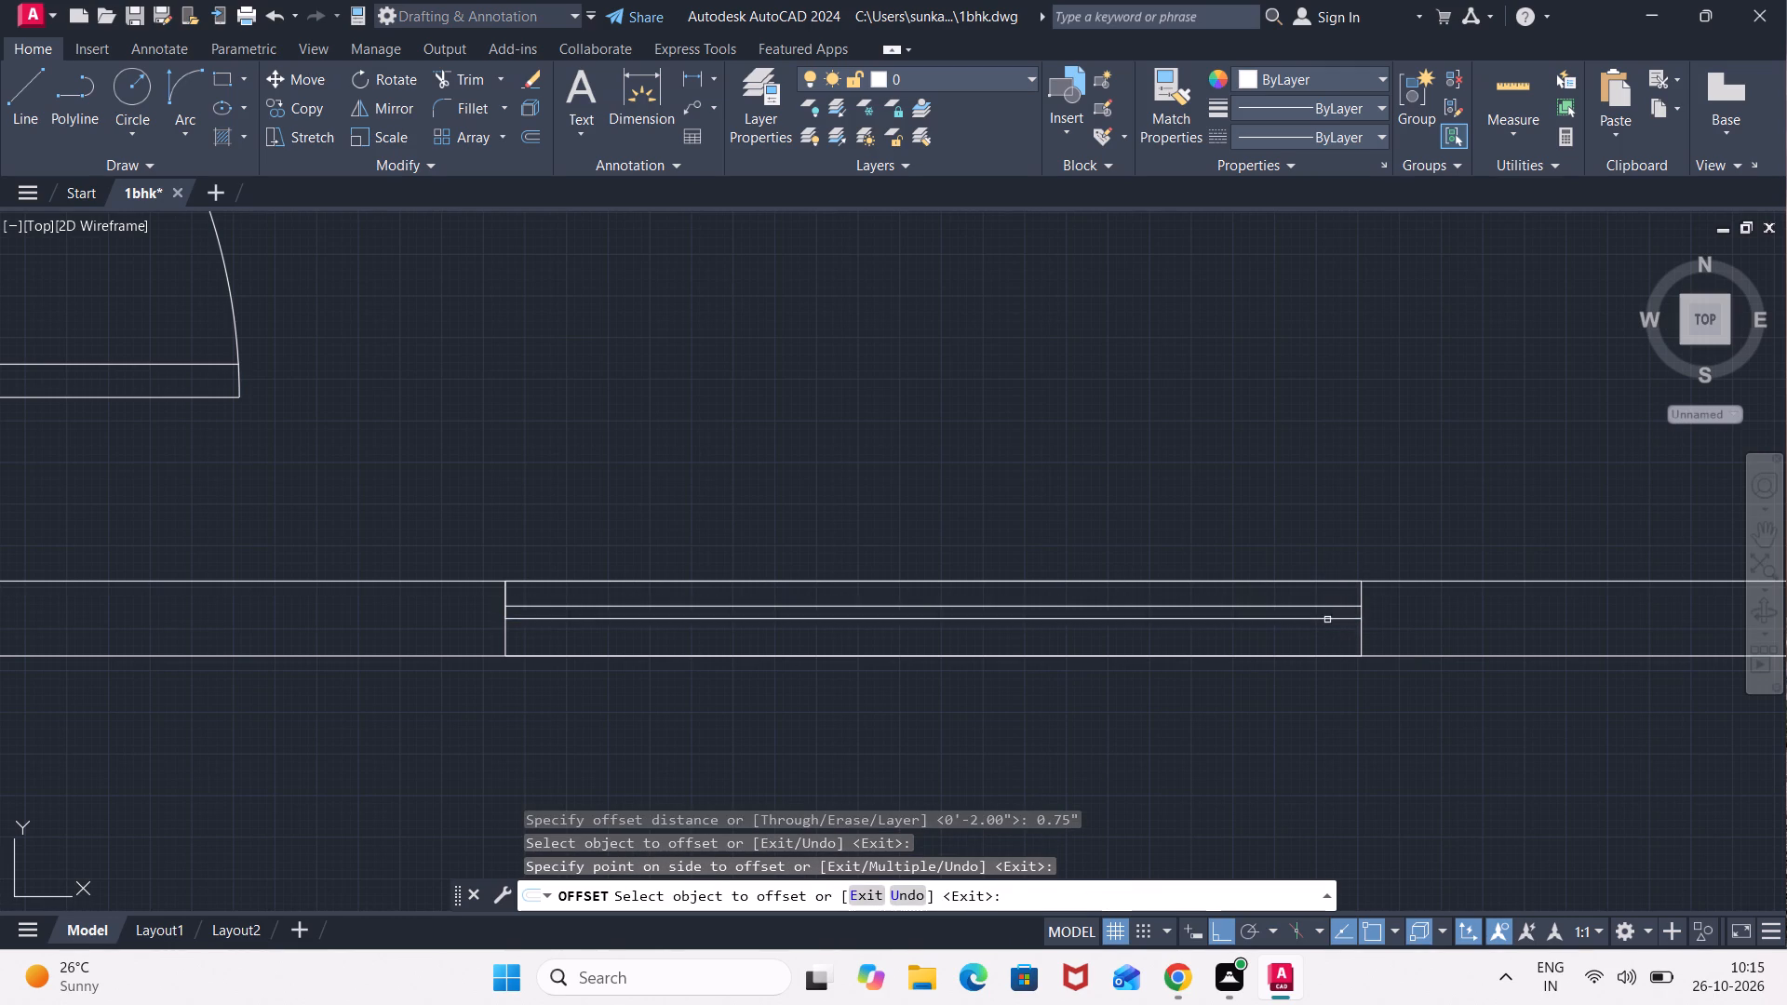
click(1327, 620)
click(1322, 669)
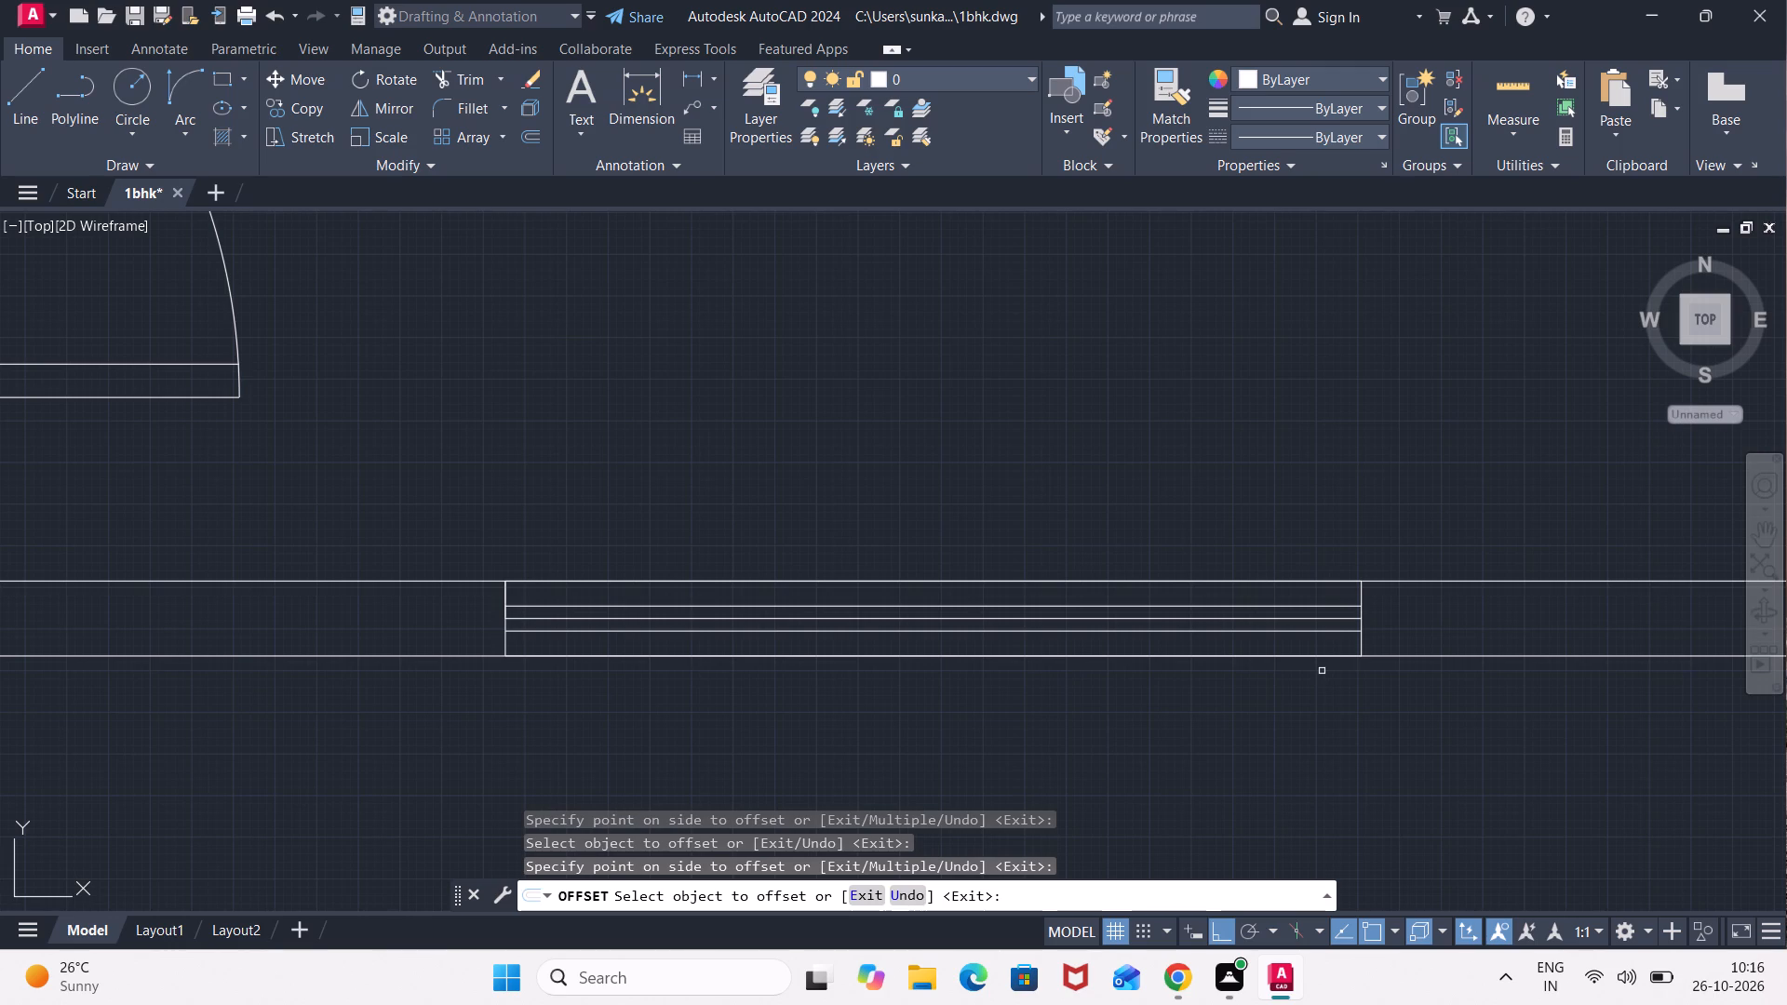
key(Escape)
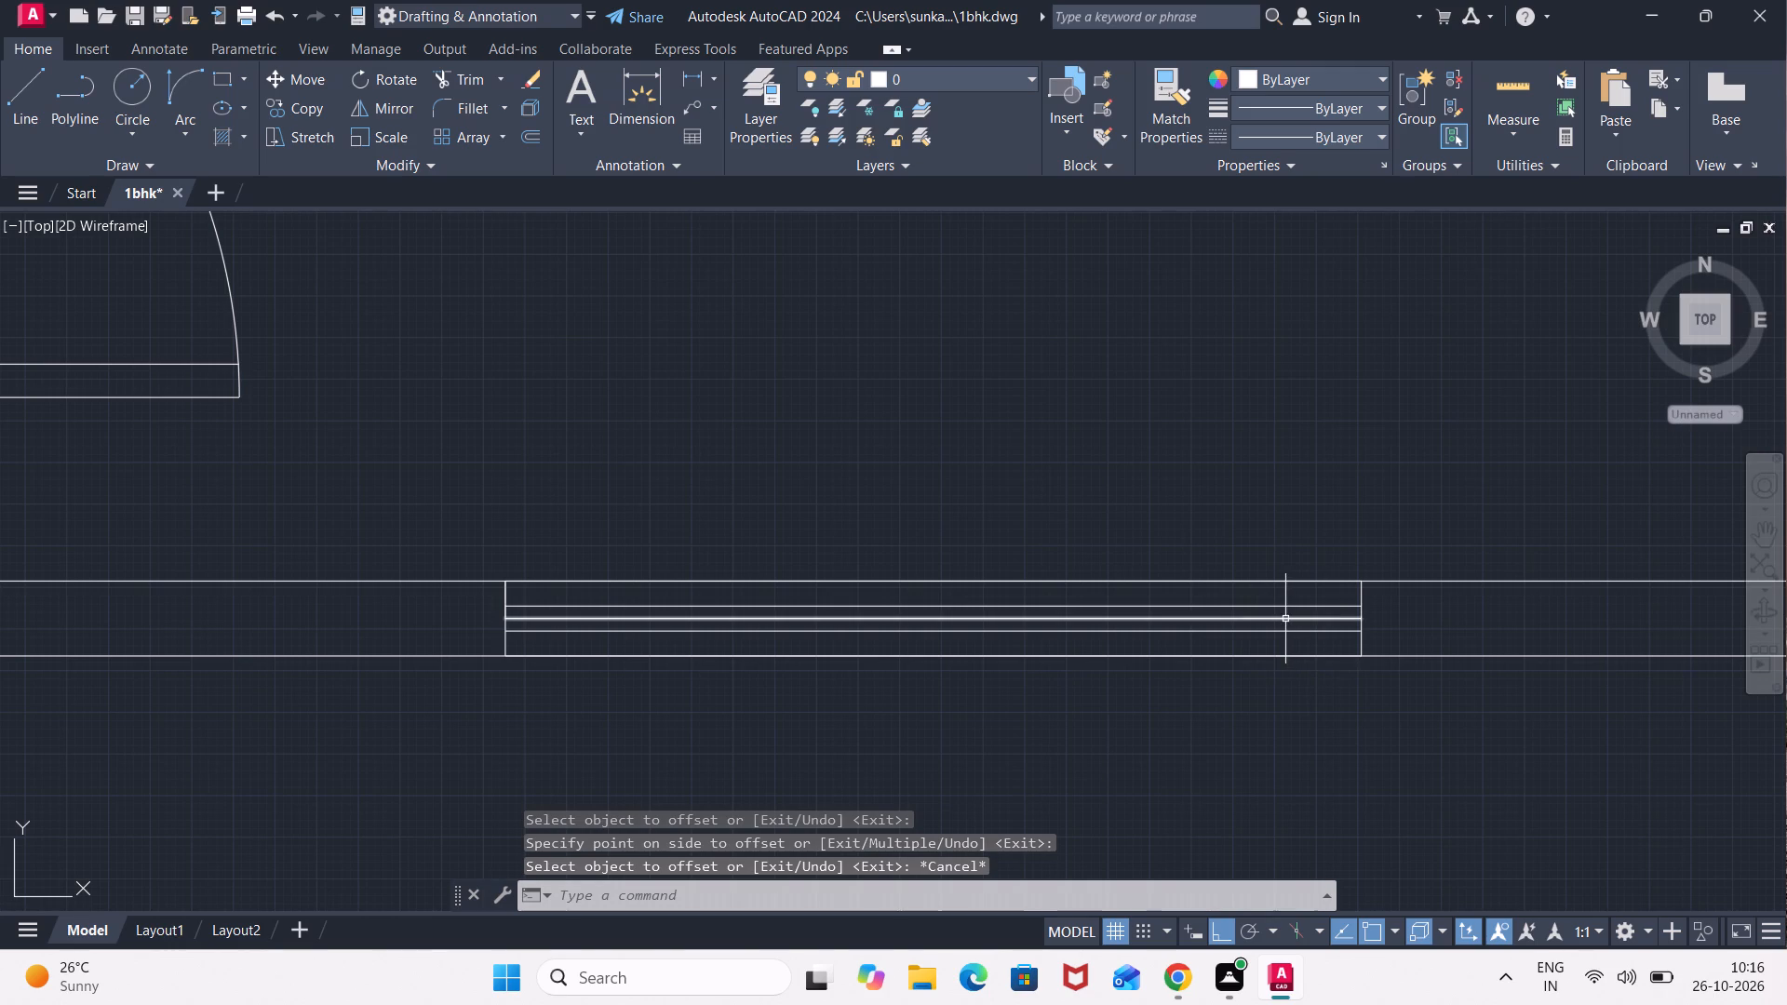
Erase the original centerline between the two offset window lines.
click(1185, 618)
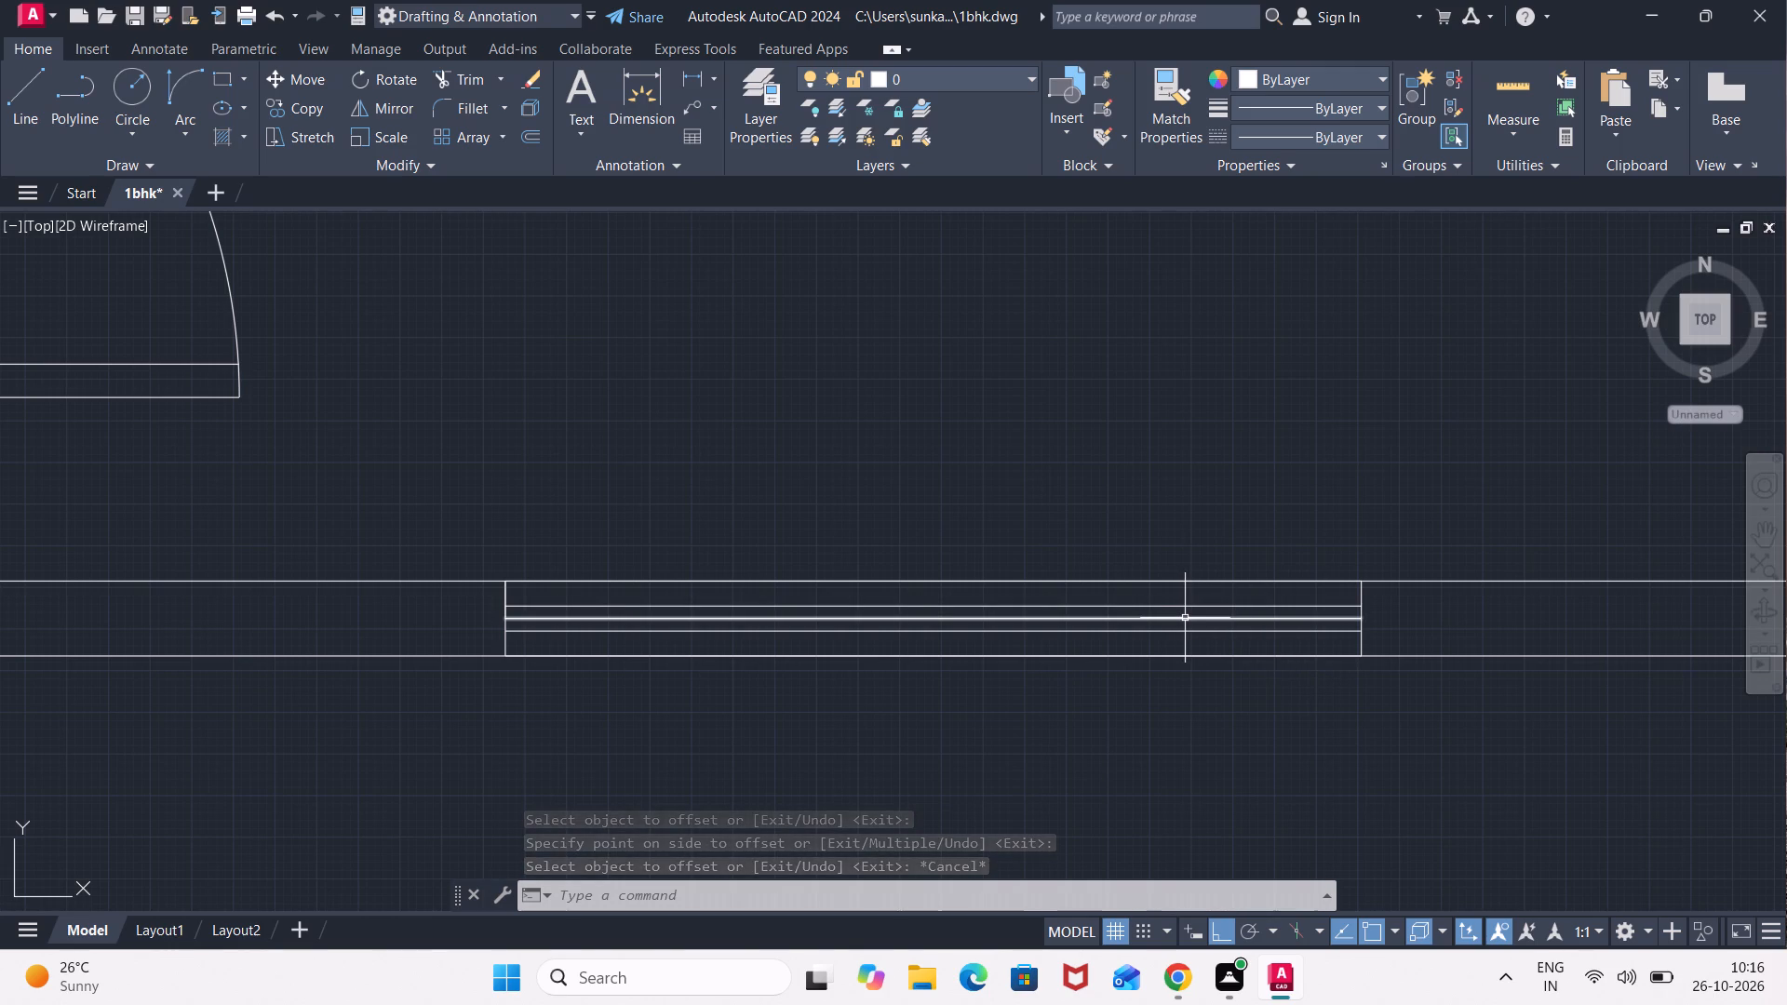
key(Delete)
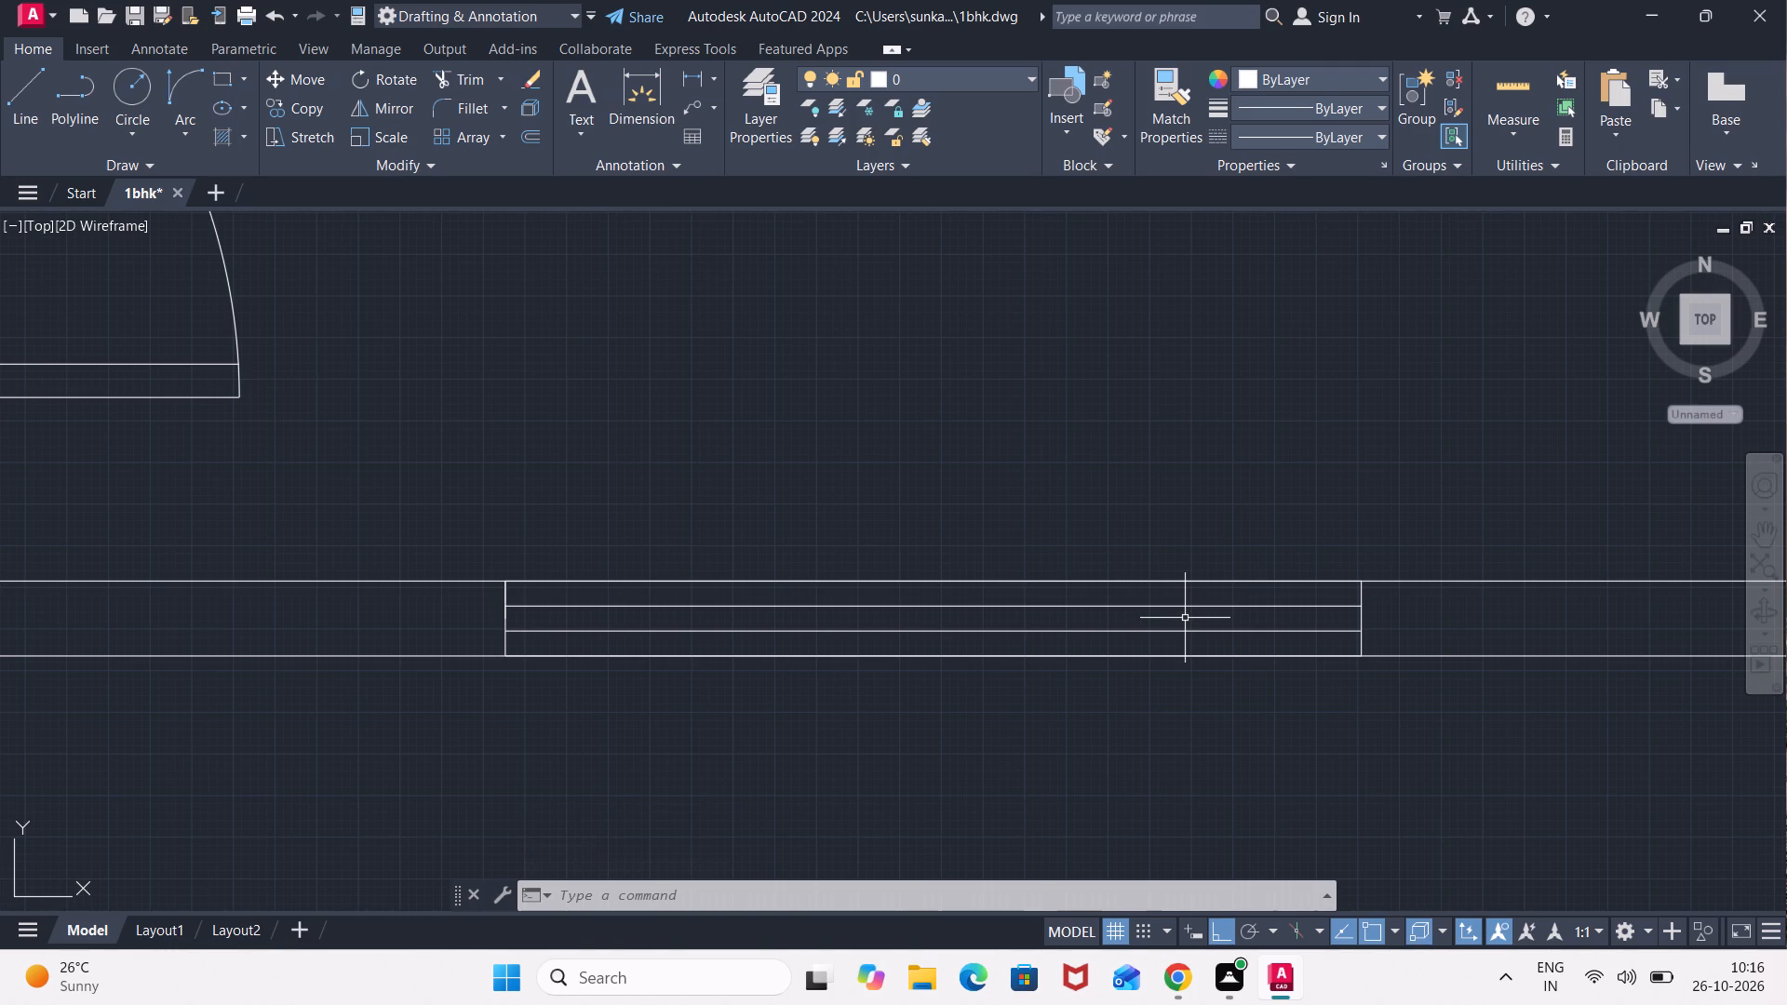
Draw a second rectangular window outline with Line across the horizontal wall between the small left room and the long room below.
scroll(1185, 618, down, 1)
middle_click(1185, 618)
scroll(1185, 618, down, 2)
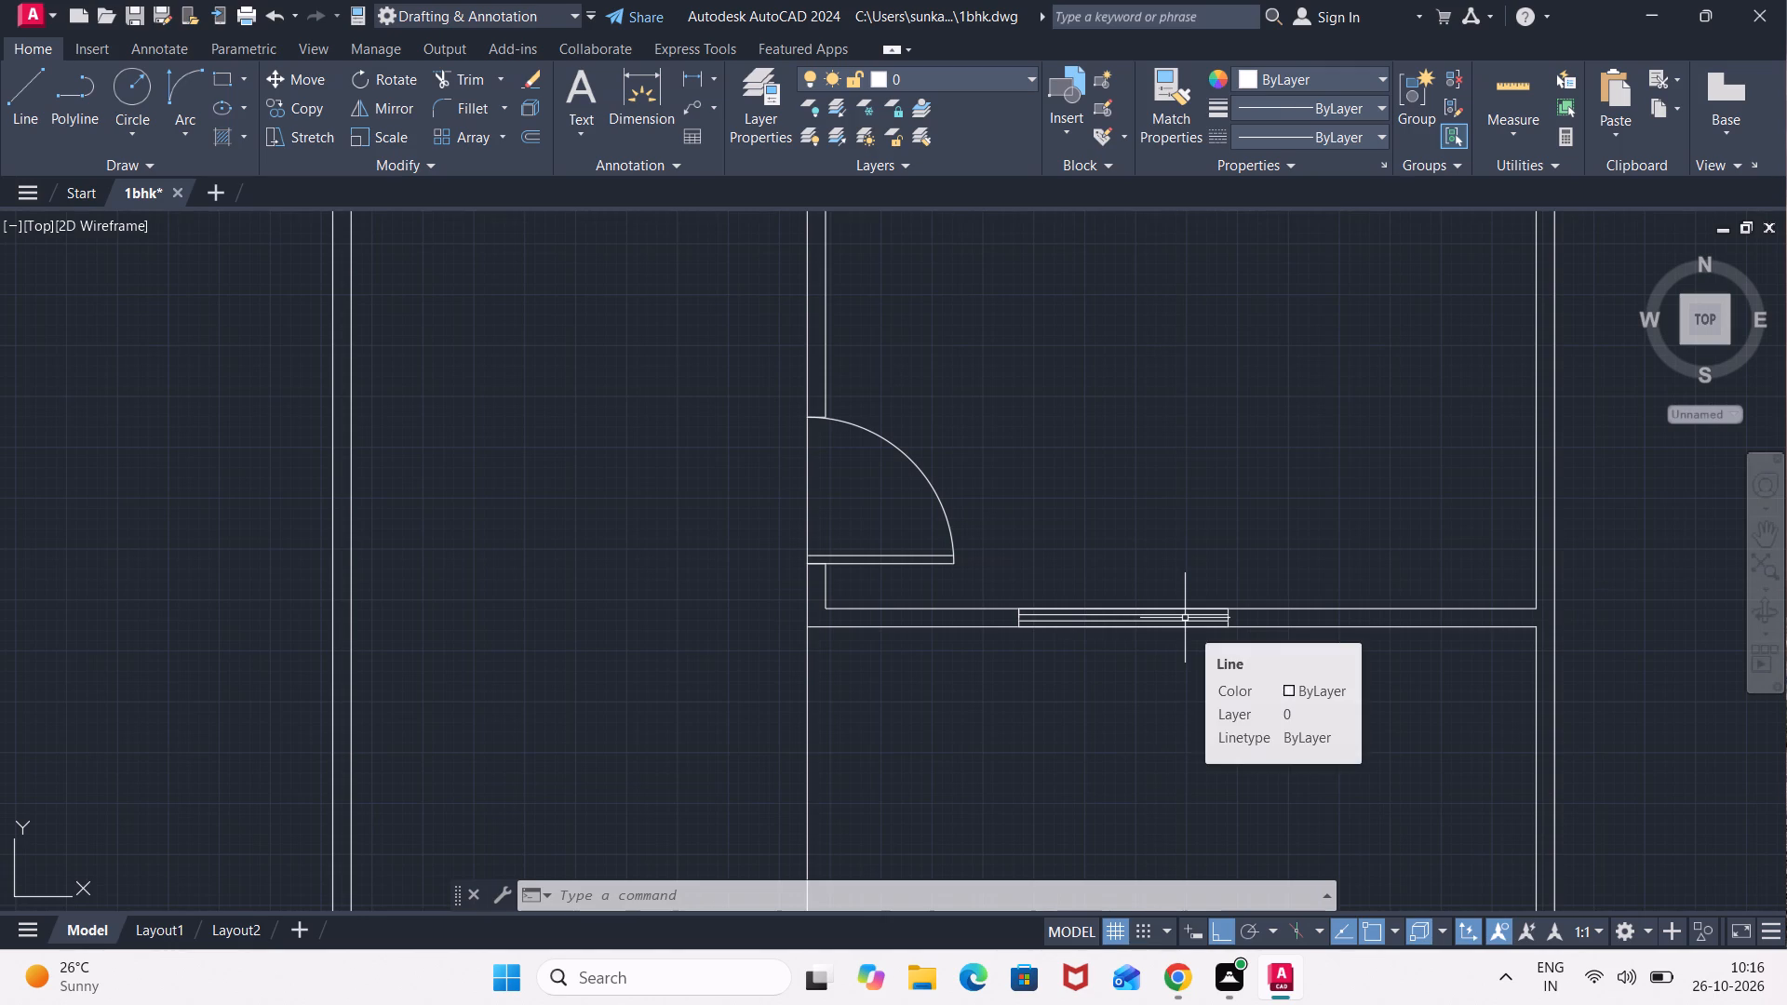
scroll(685, 607, down, 1)
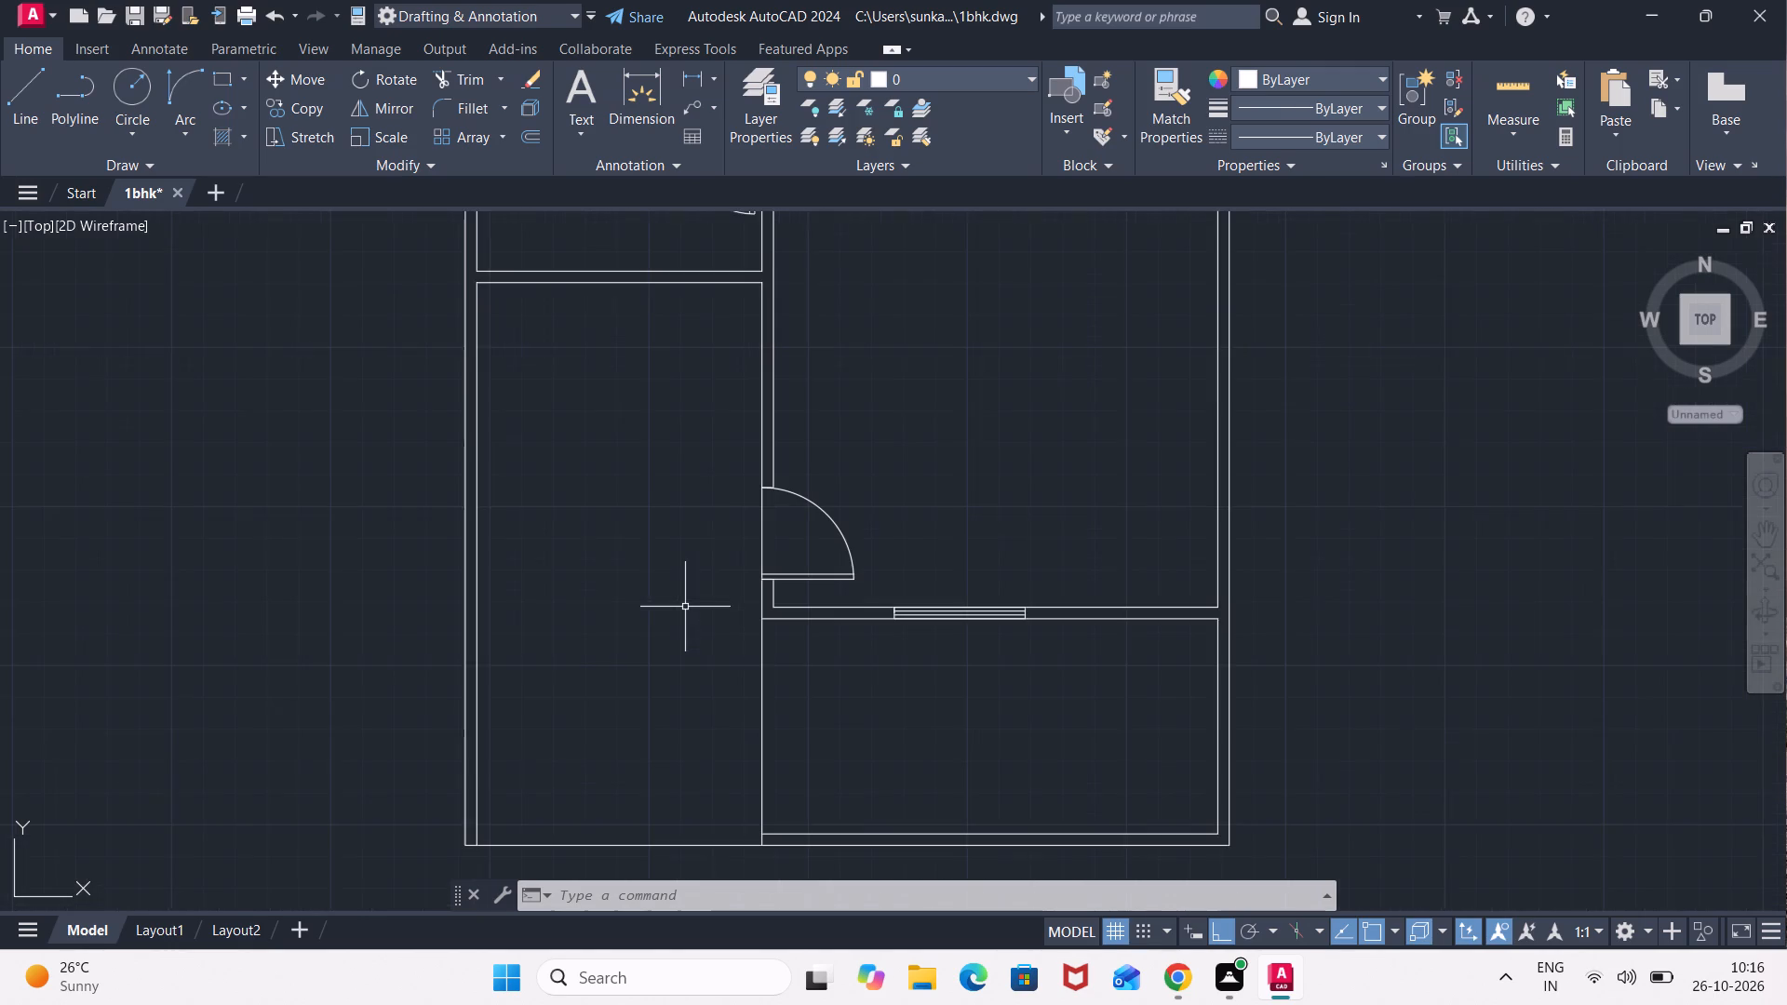
middle_drag(662, 555, 742, 846)
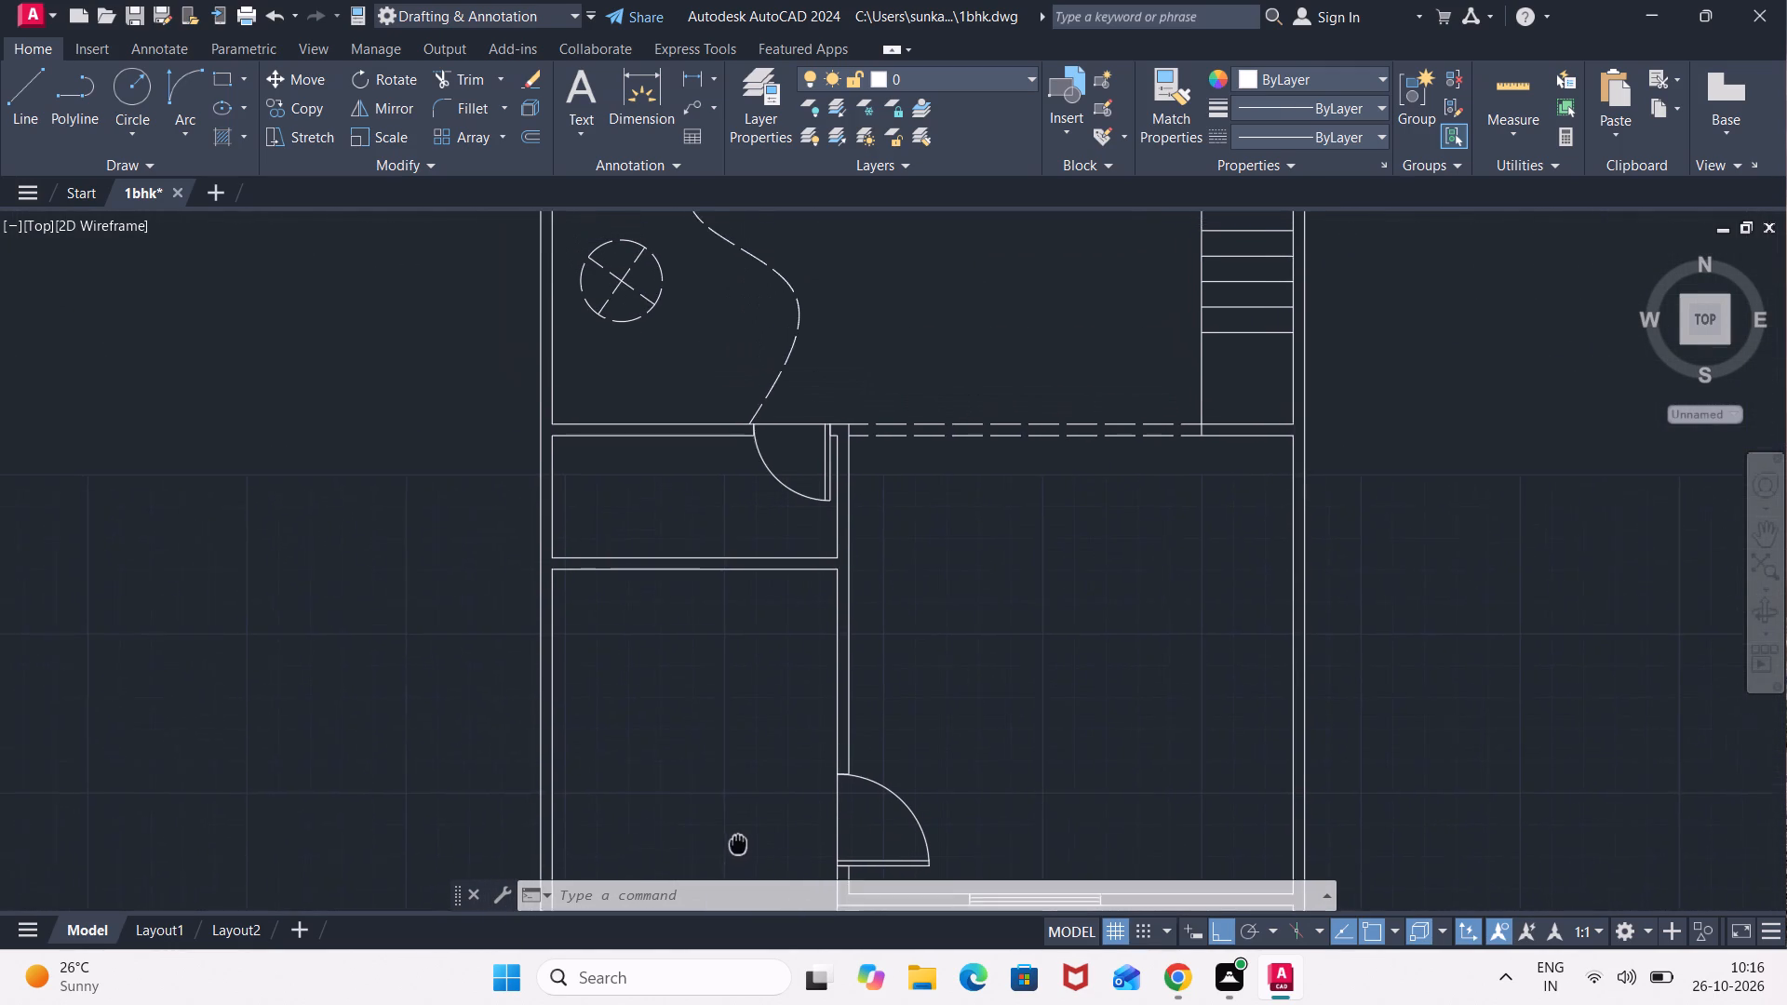
middle_drag(742, 846, 736, 843)
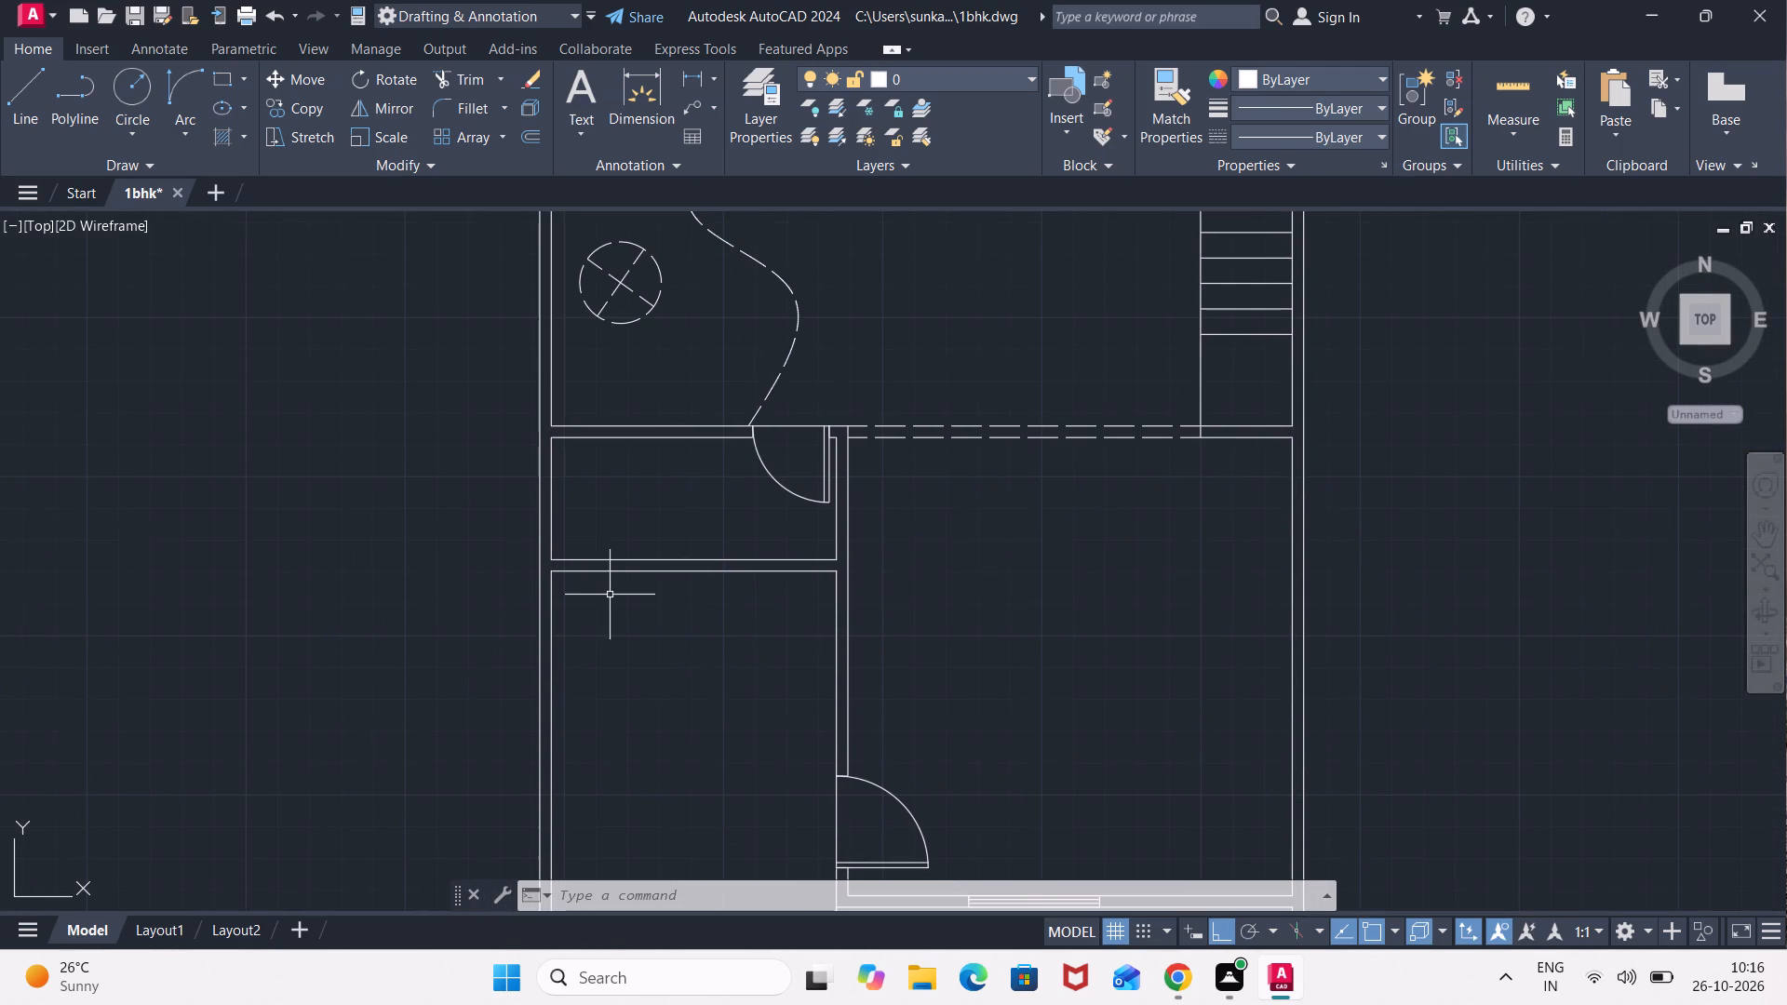
key(l)
key(Return)
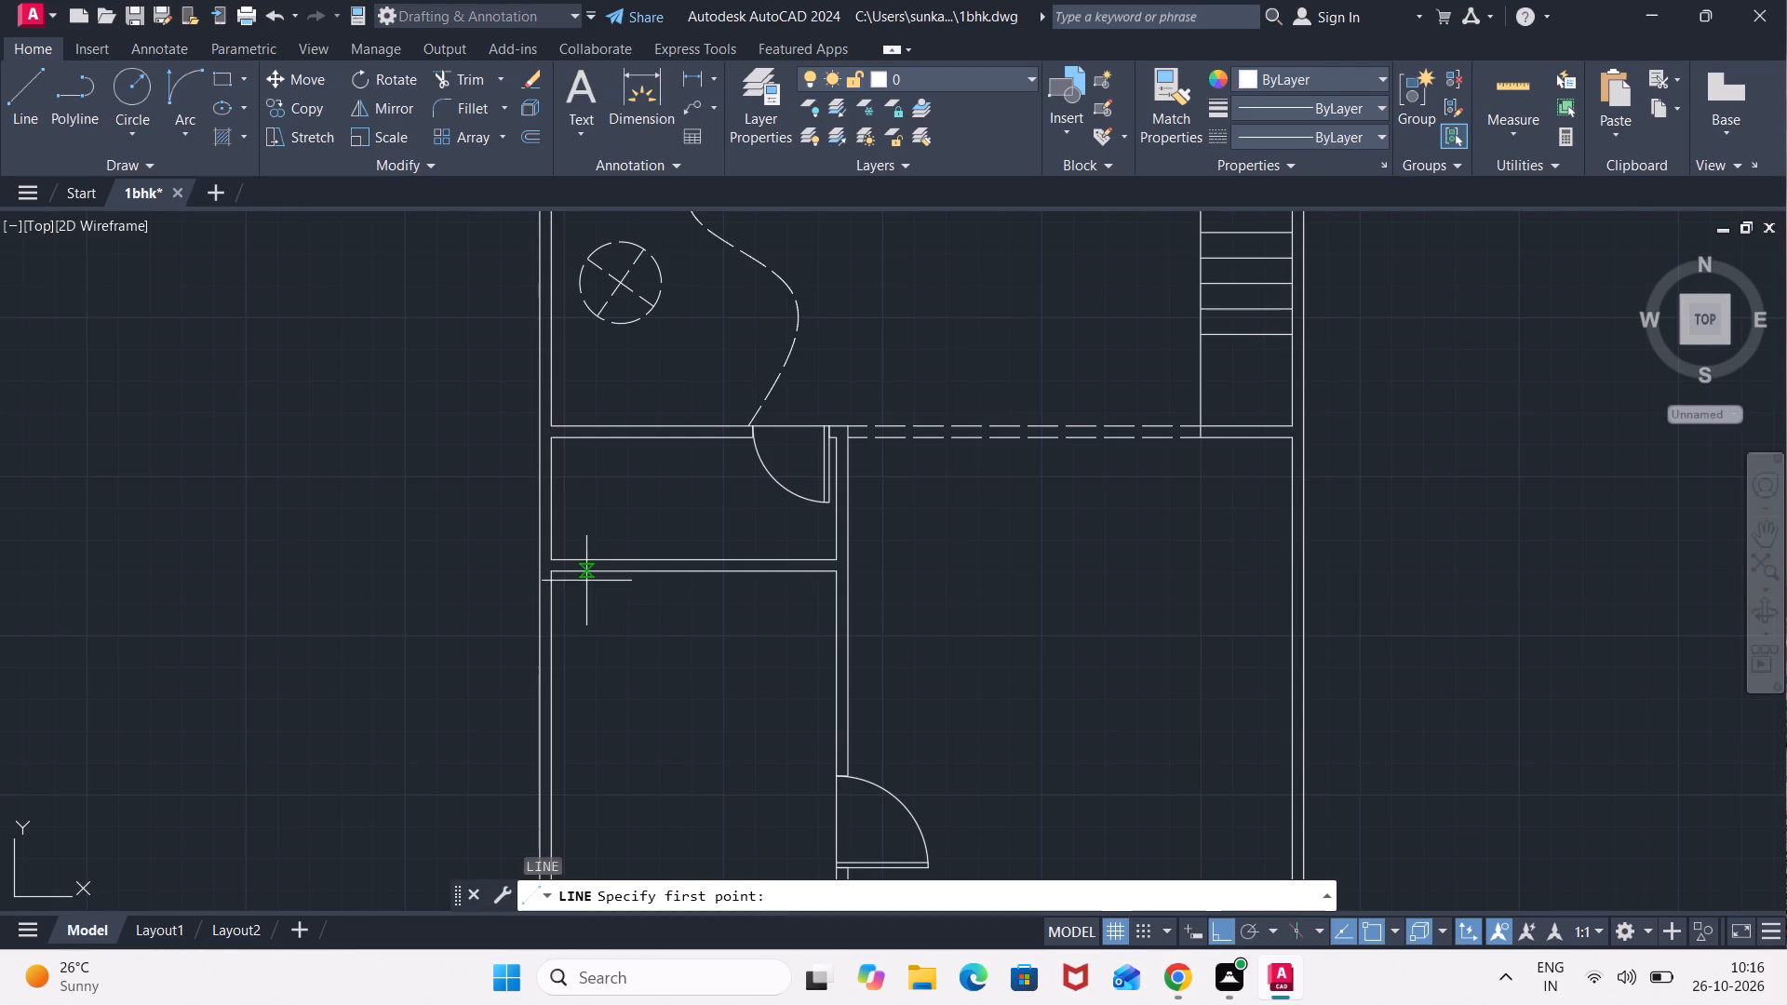
click(625, 561)
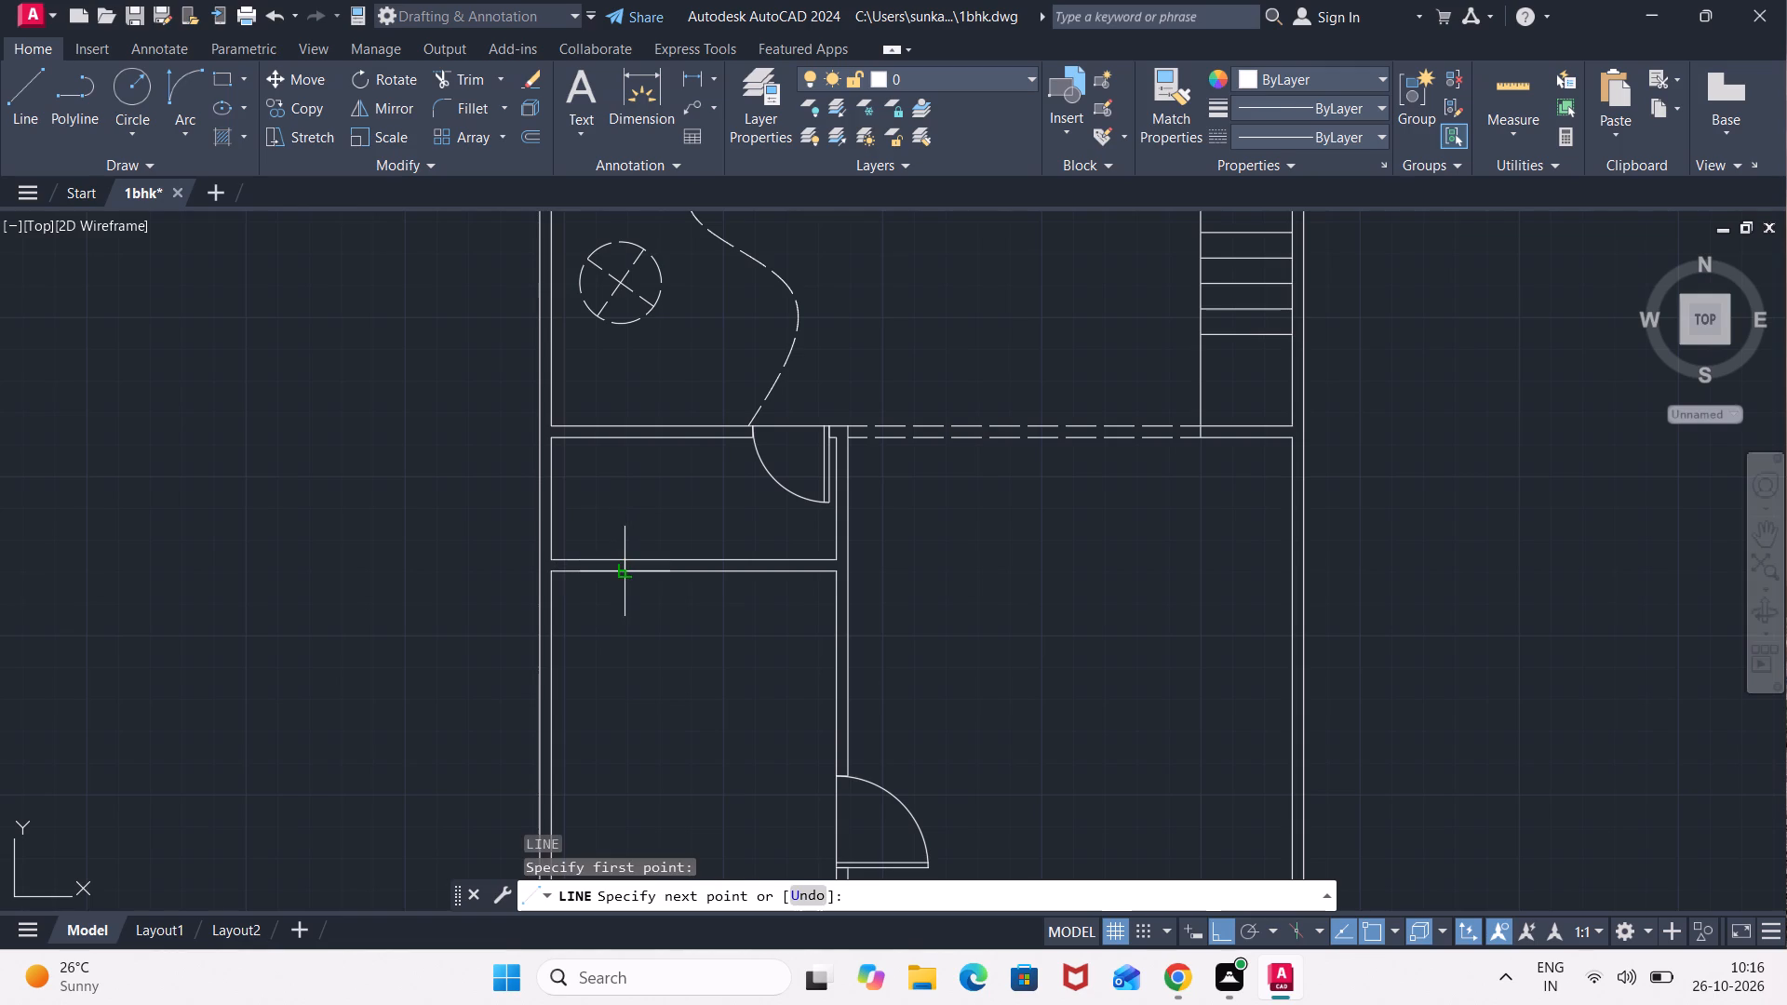
click(631, 577)
scroll(711, 600, up, 3)
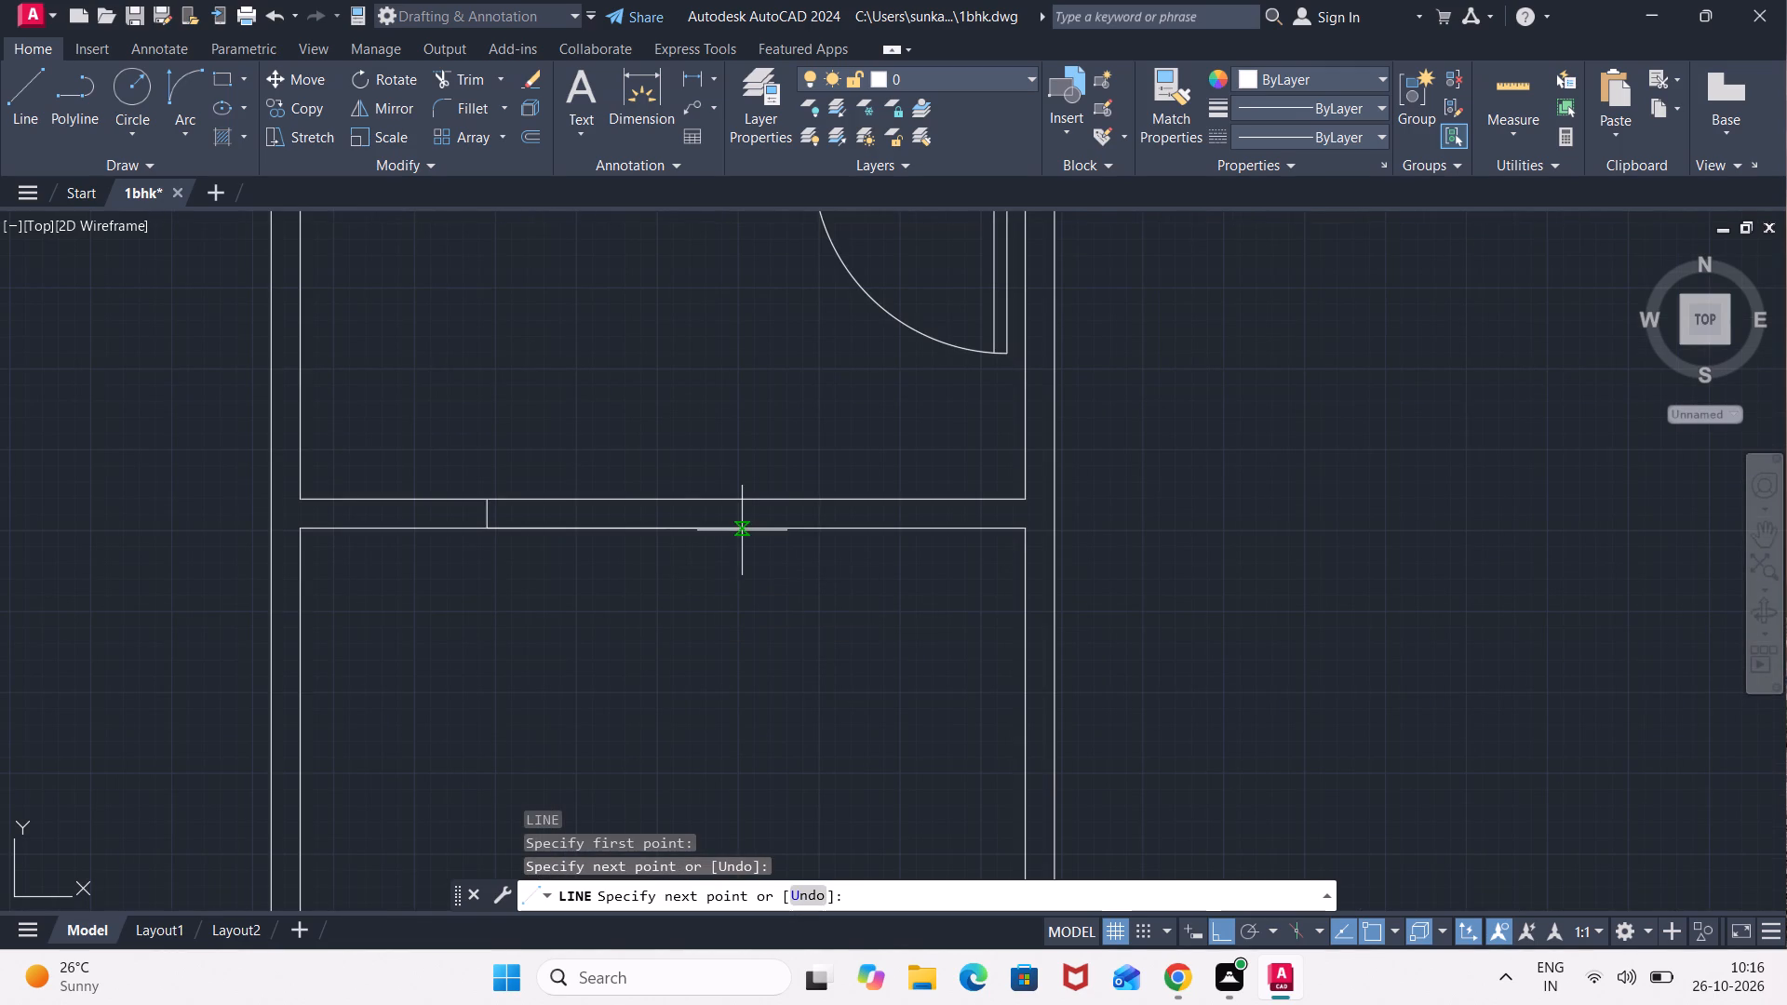
click(742, 526)
click(732, 499)
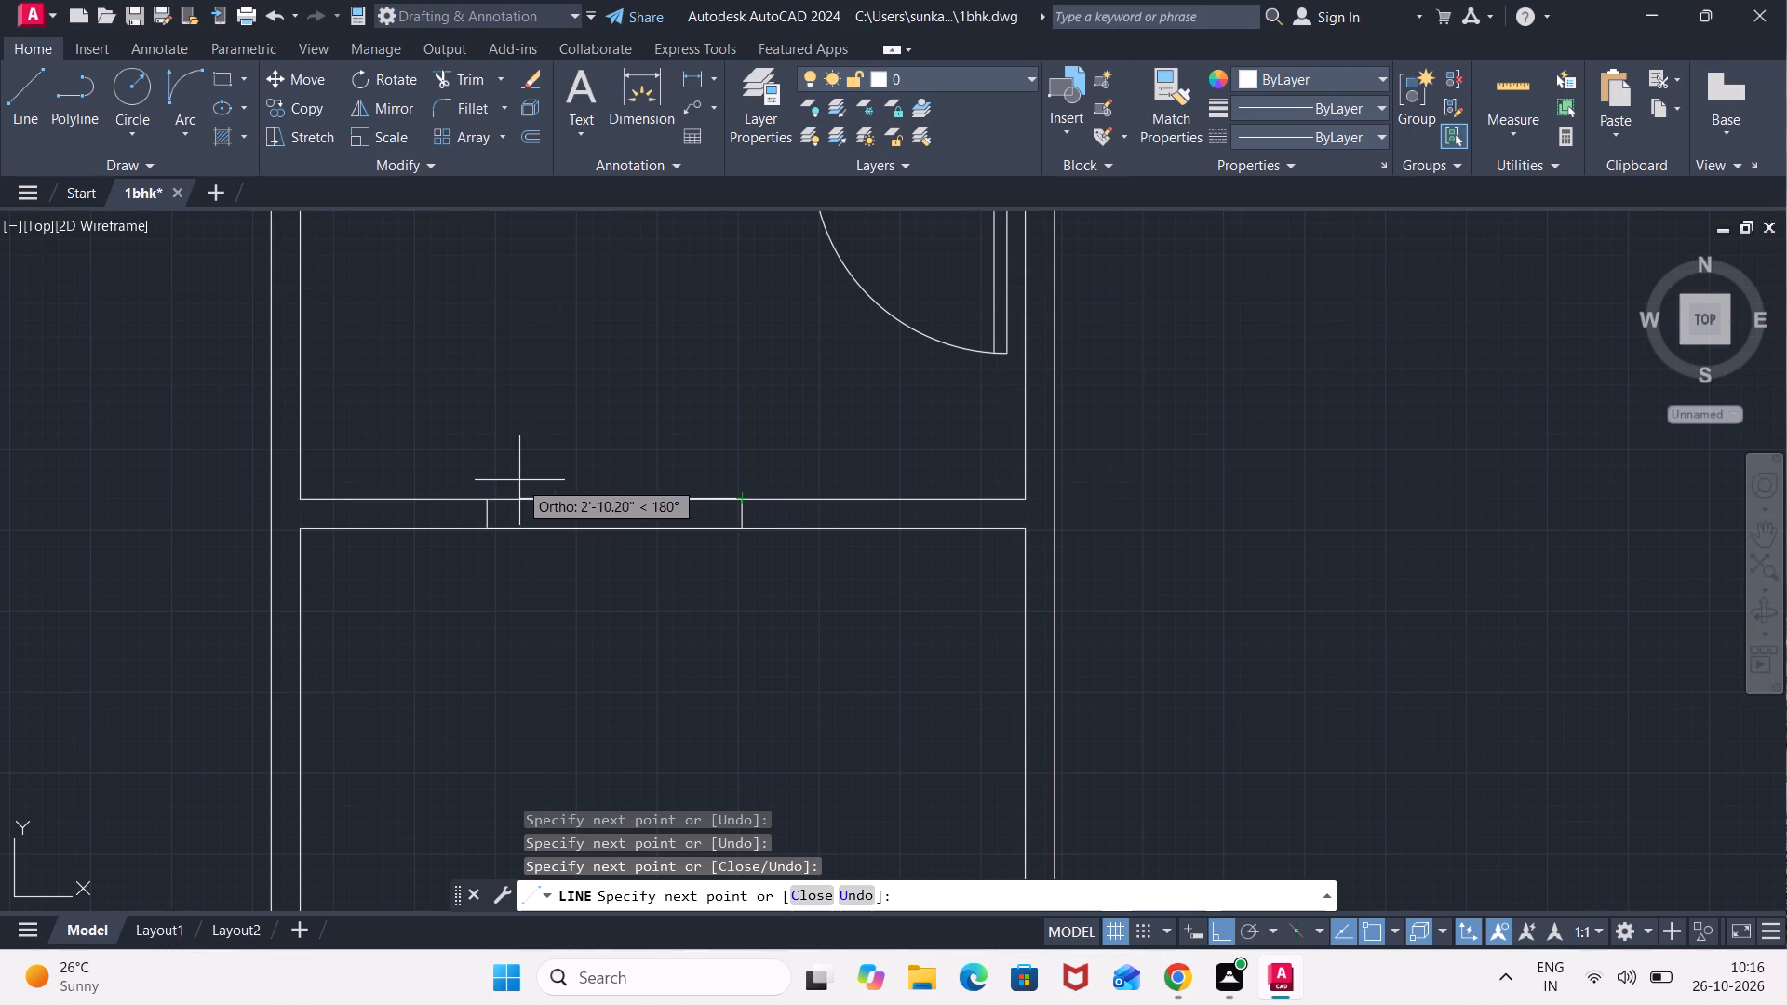
click(486, 502)
Draw a horizontal centerline through the second window outline between the midpoints of its short ends.
click(486, 517)
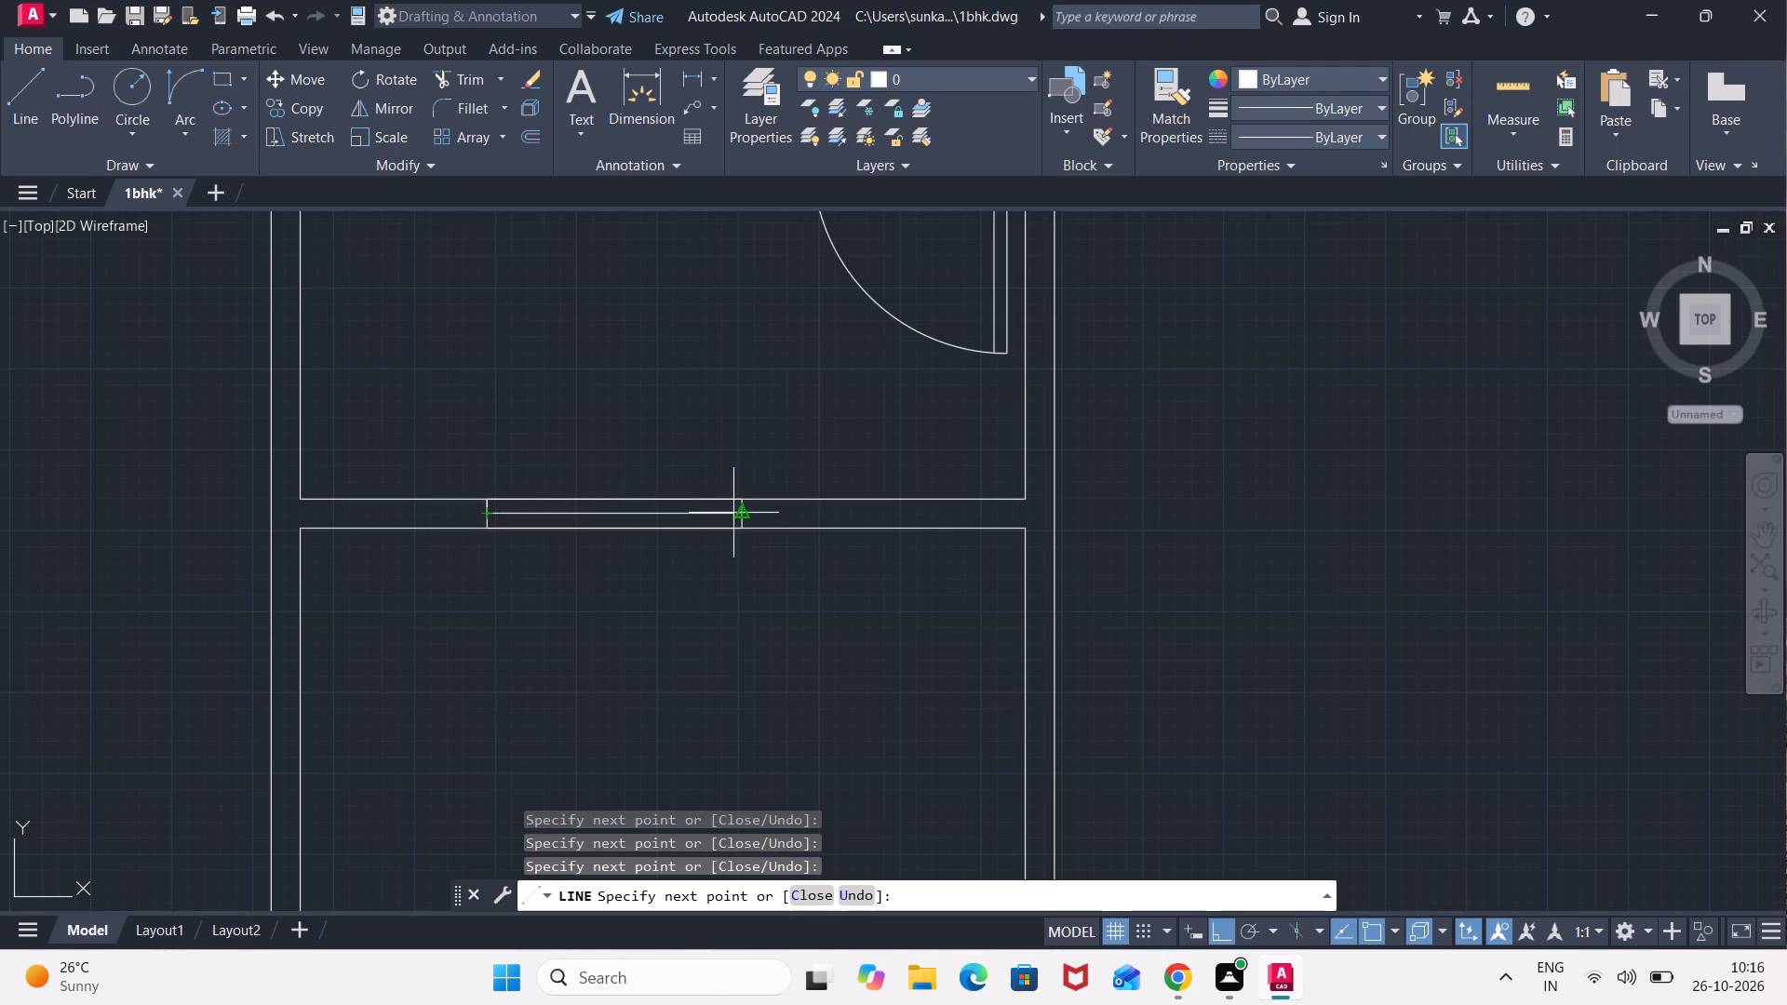
scroll(736, 511, up, 3)
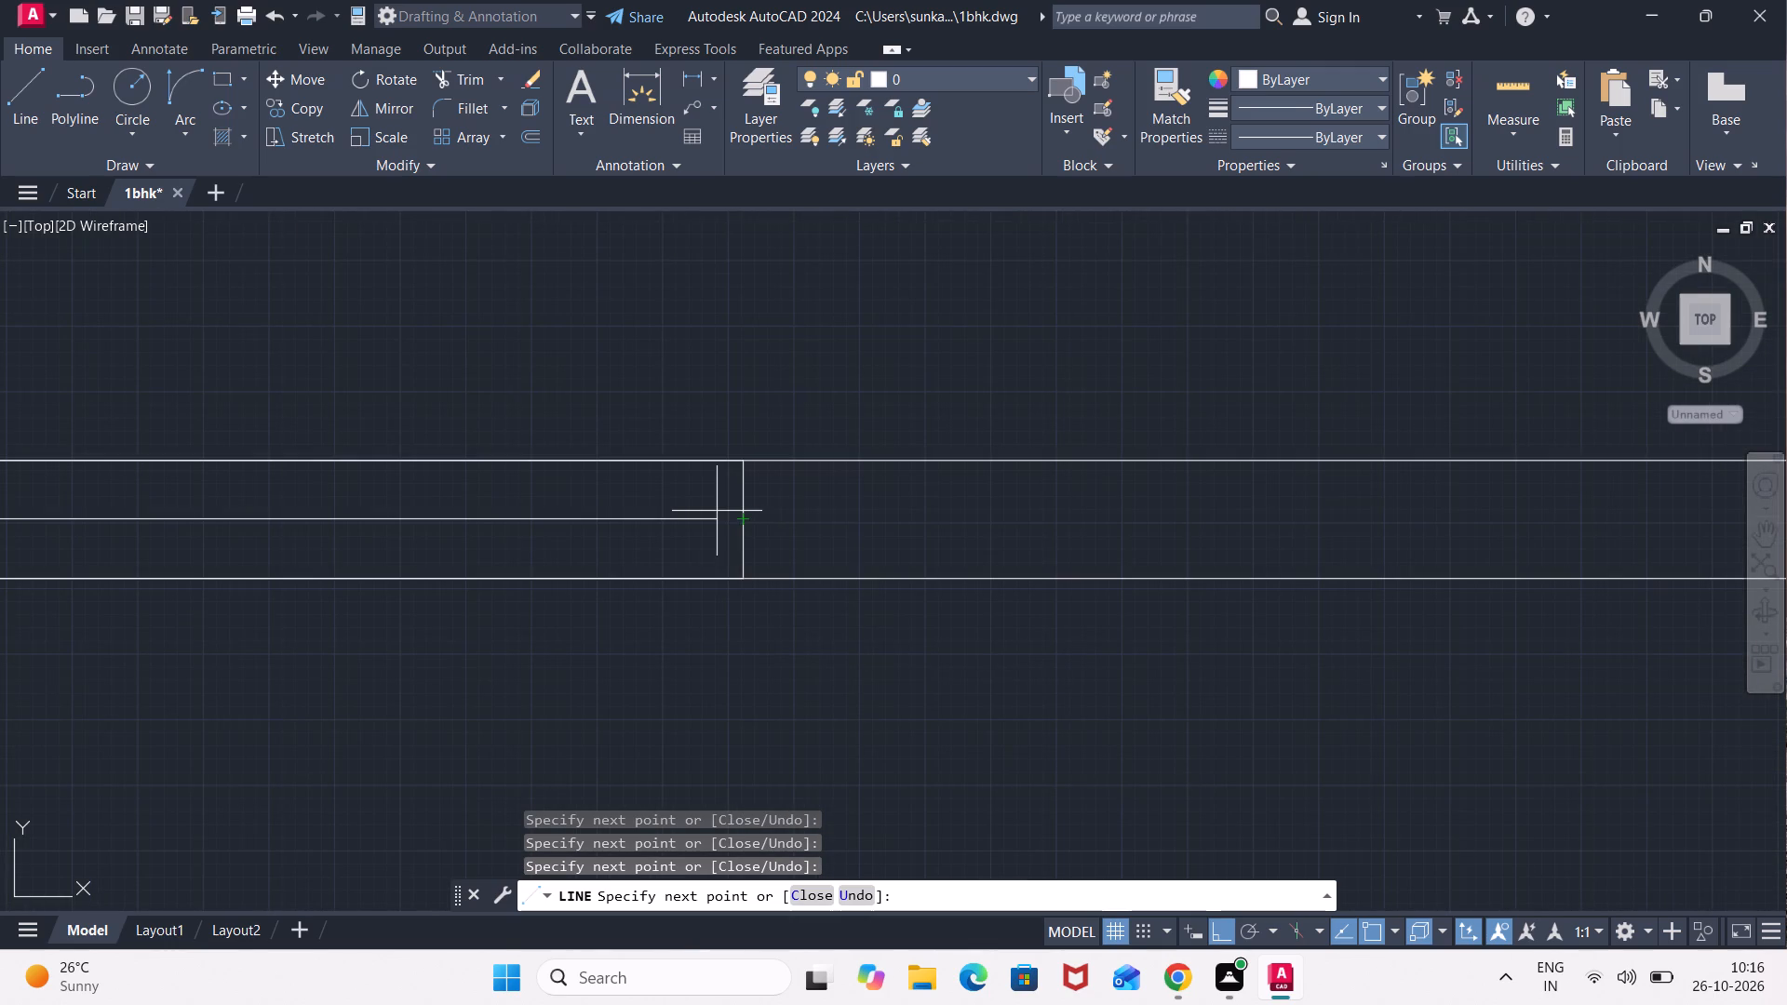
click(742, 515)
key(Escape)
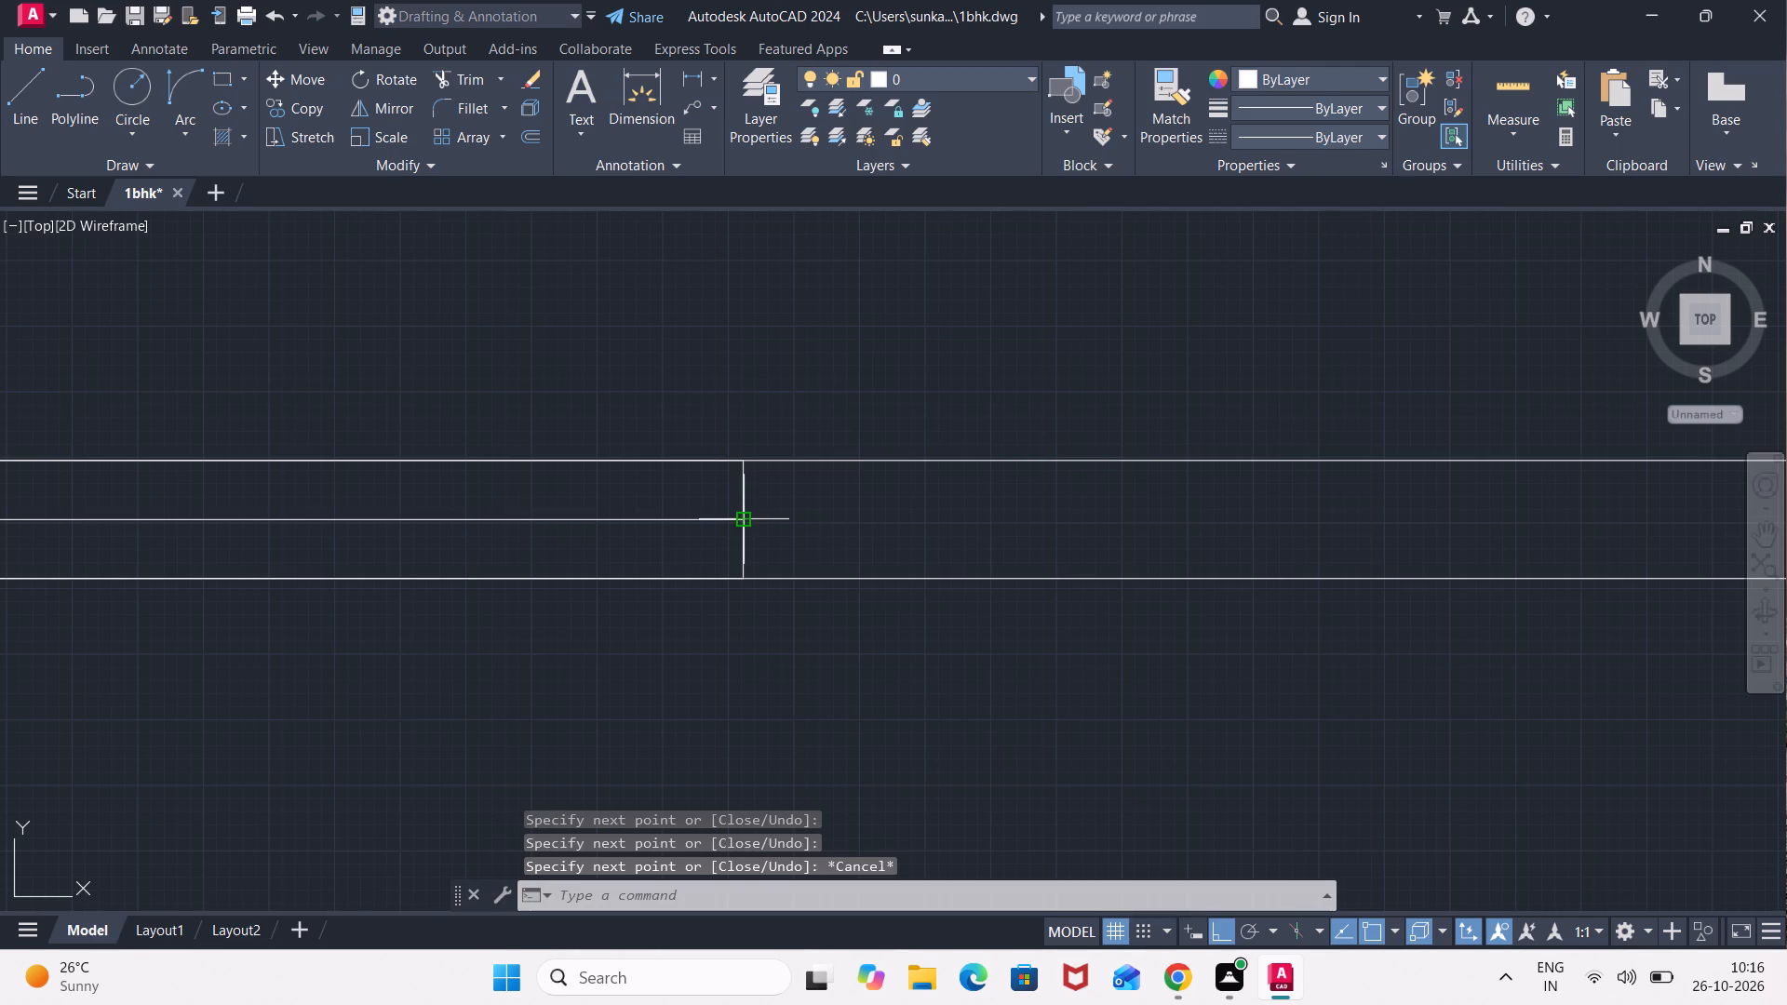
Offset the second window's centerline 0.75" to both sides, once downward and once upward.
key(o)
key(Return)
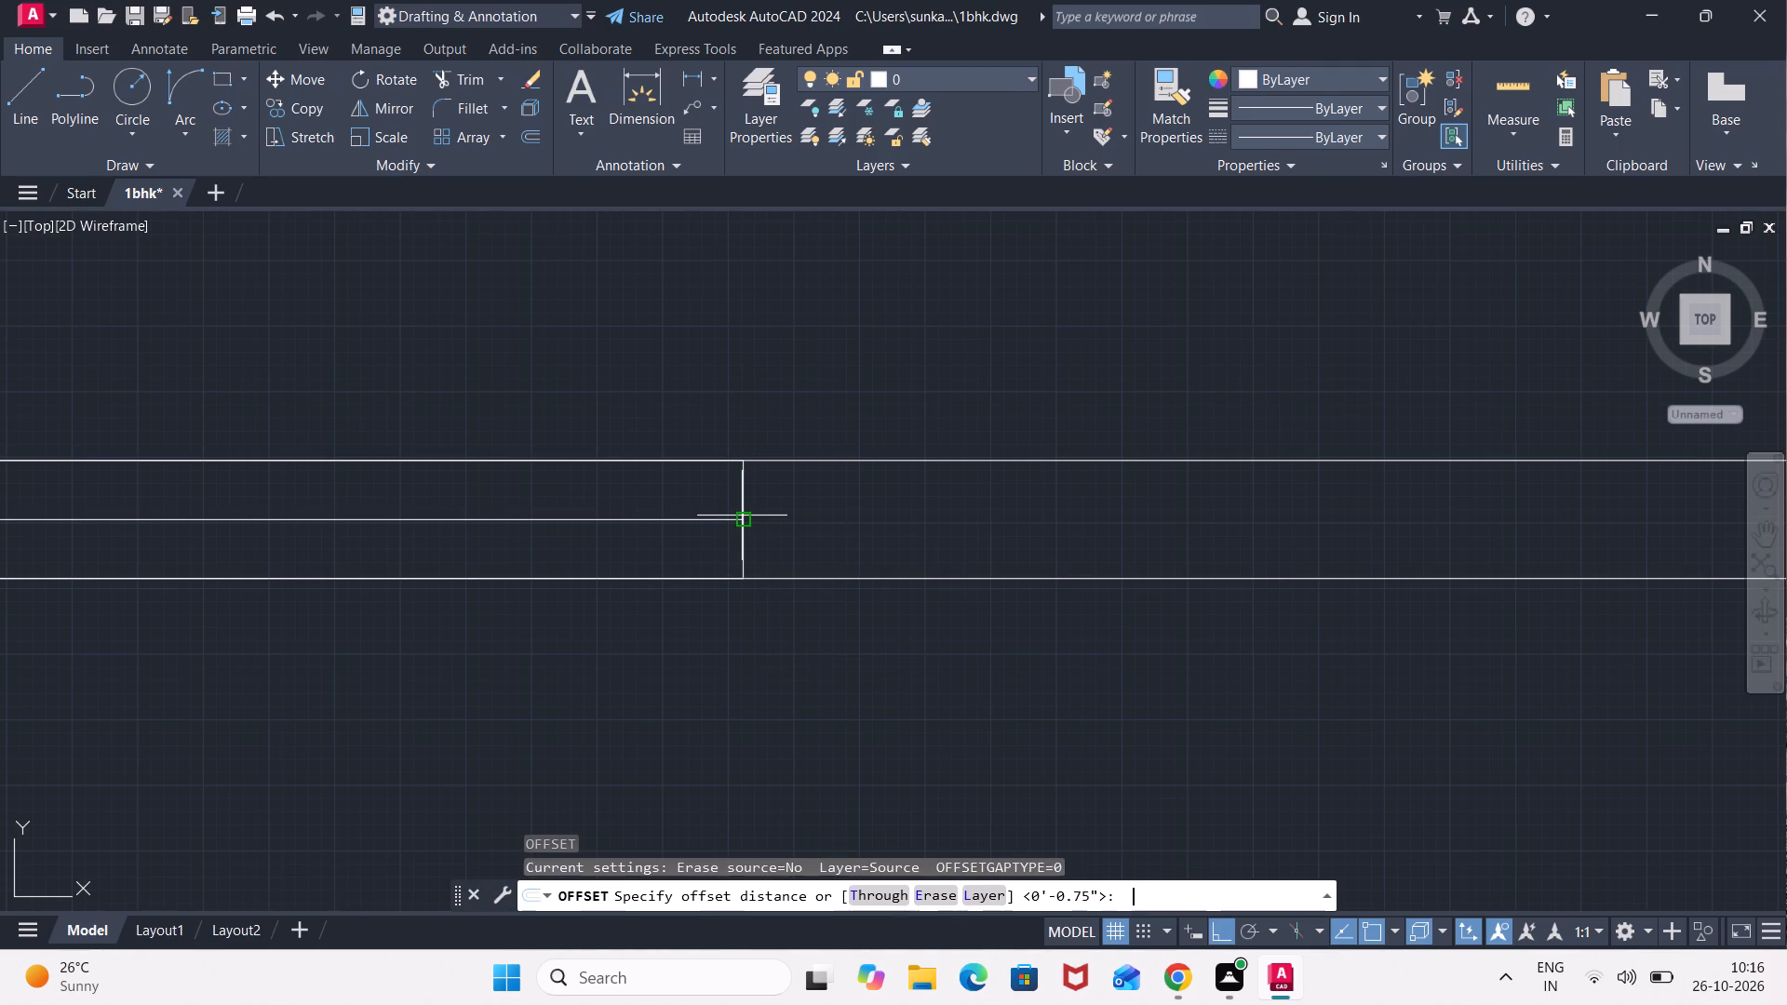
key(Return)
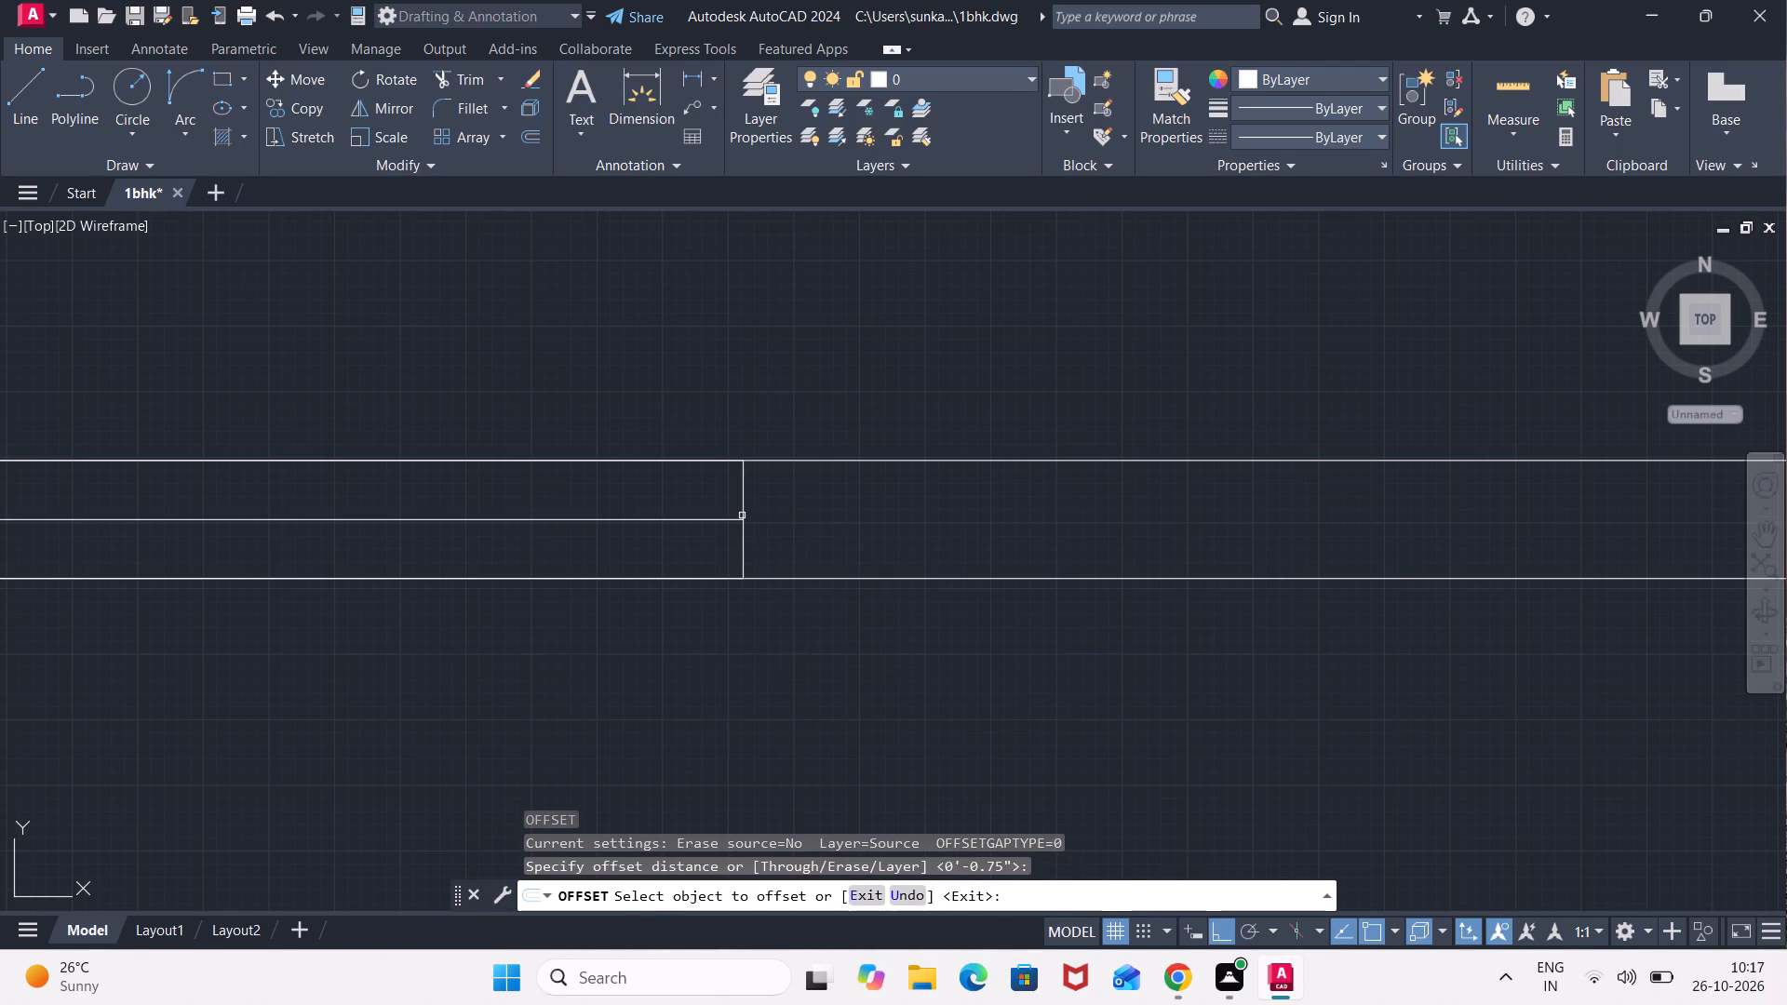
click(691, 521)
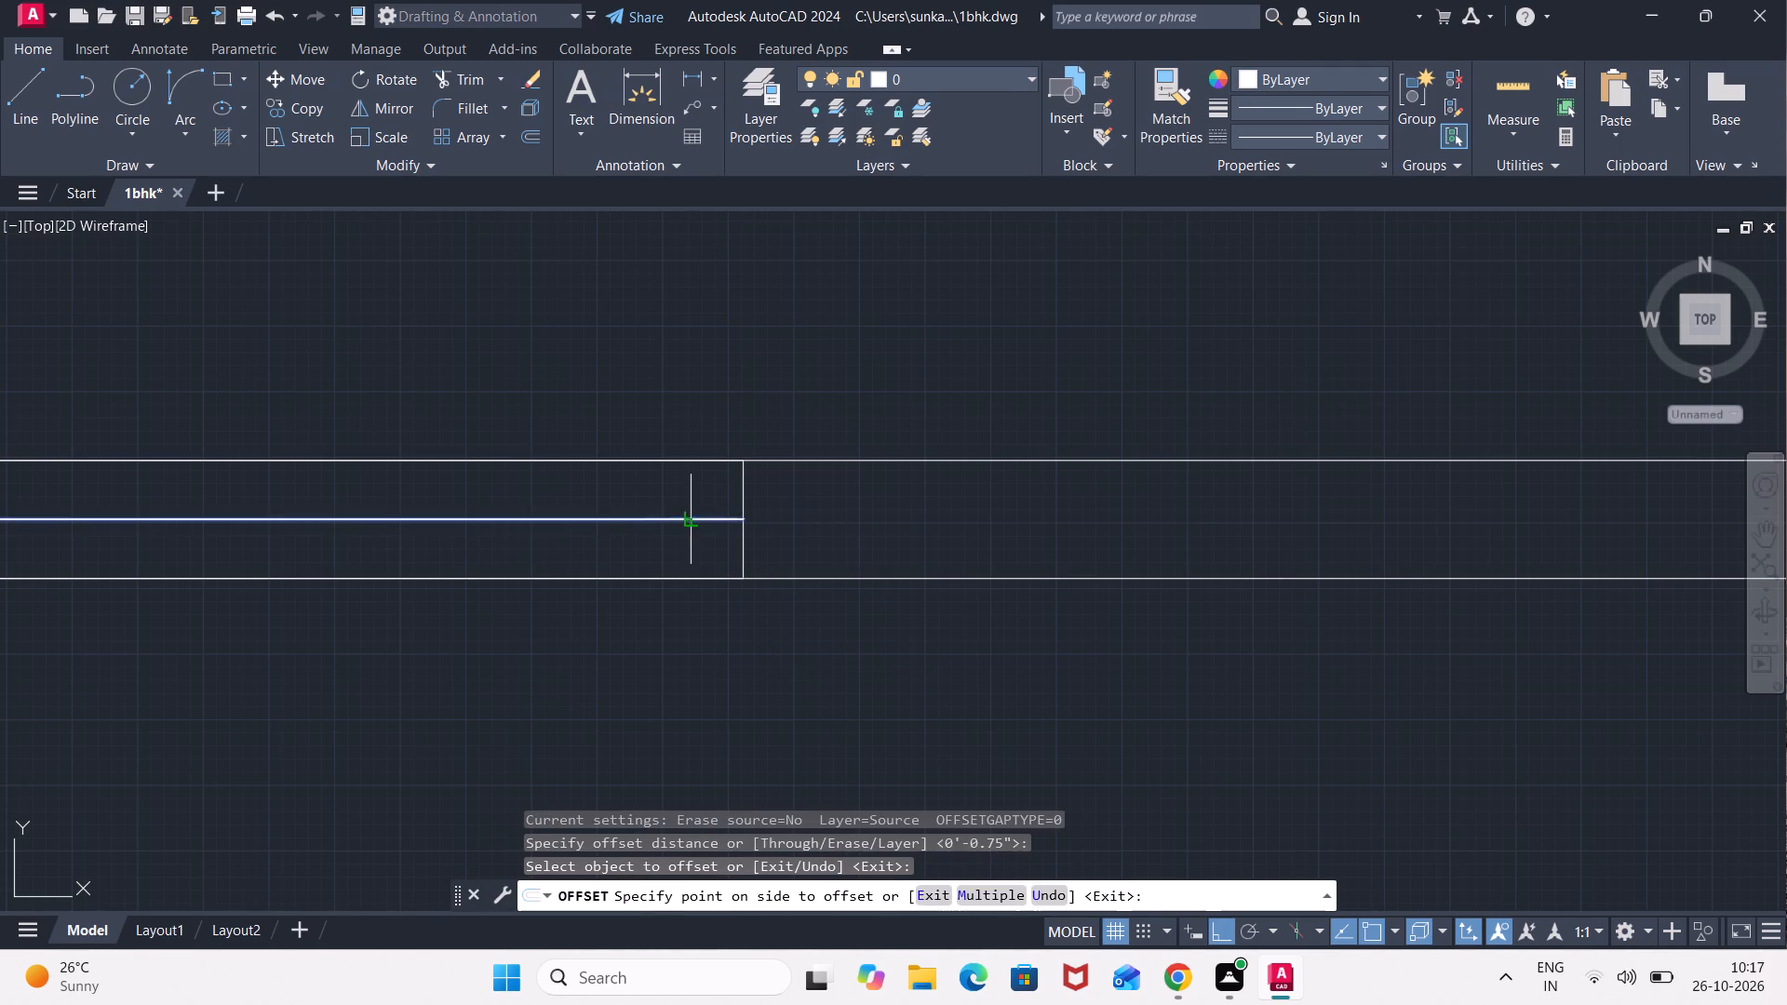
click(681, 561)
click(679, 522)
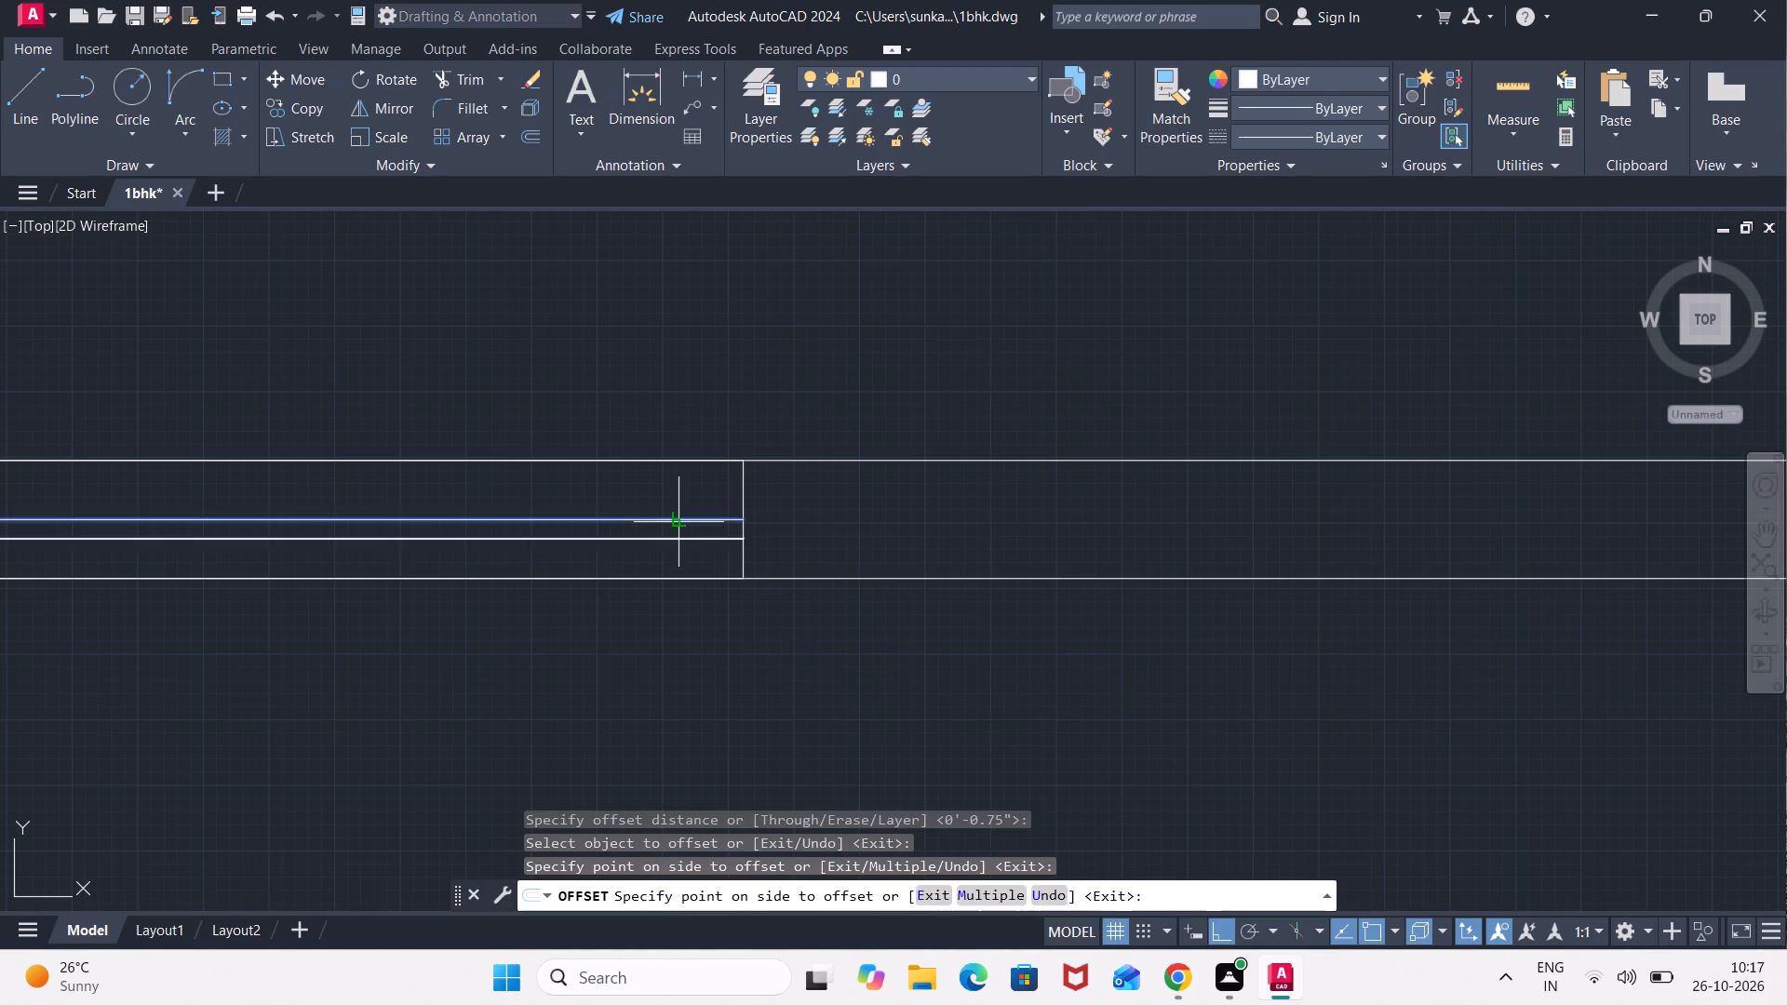
click(677, 491)
key(Escape)
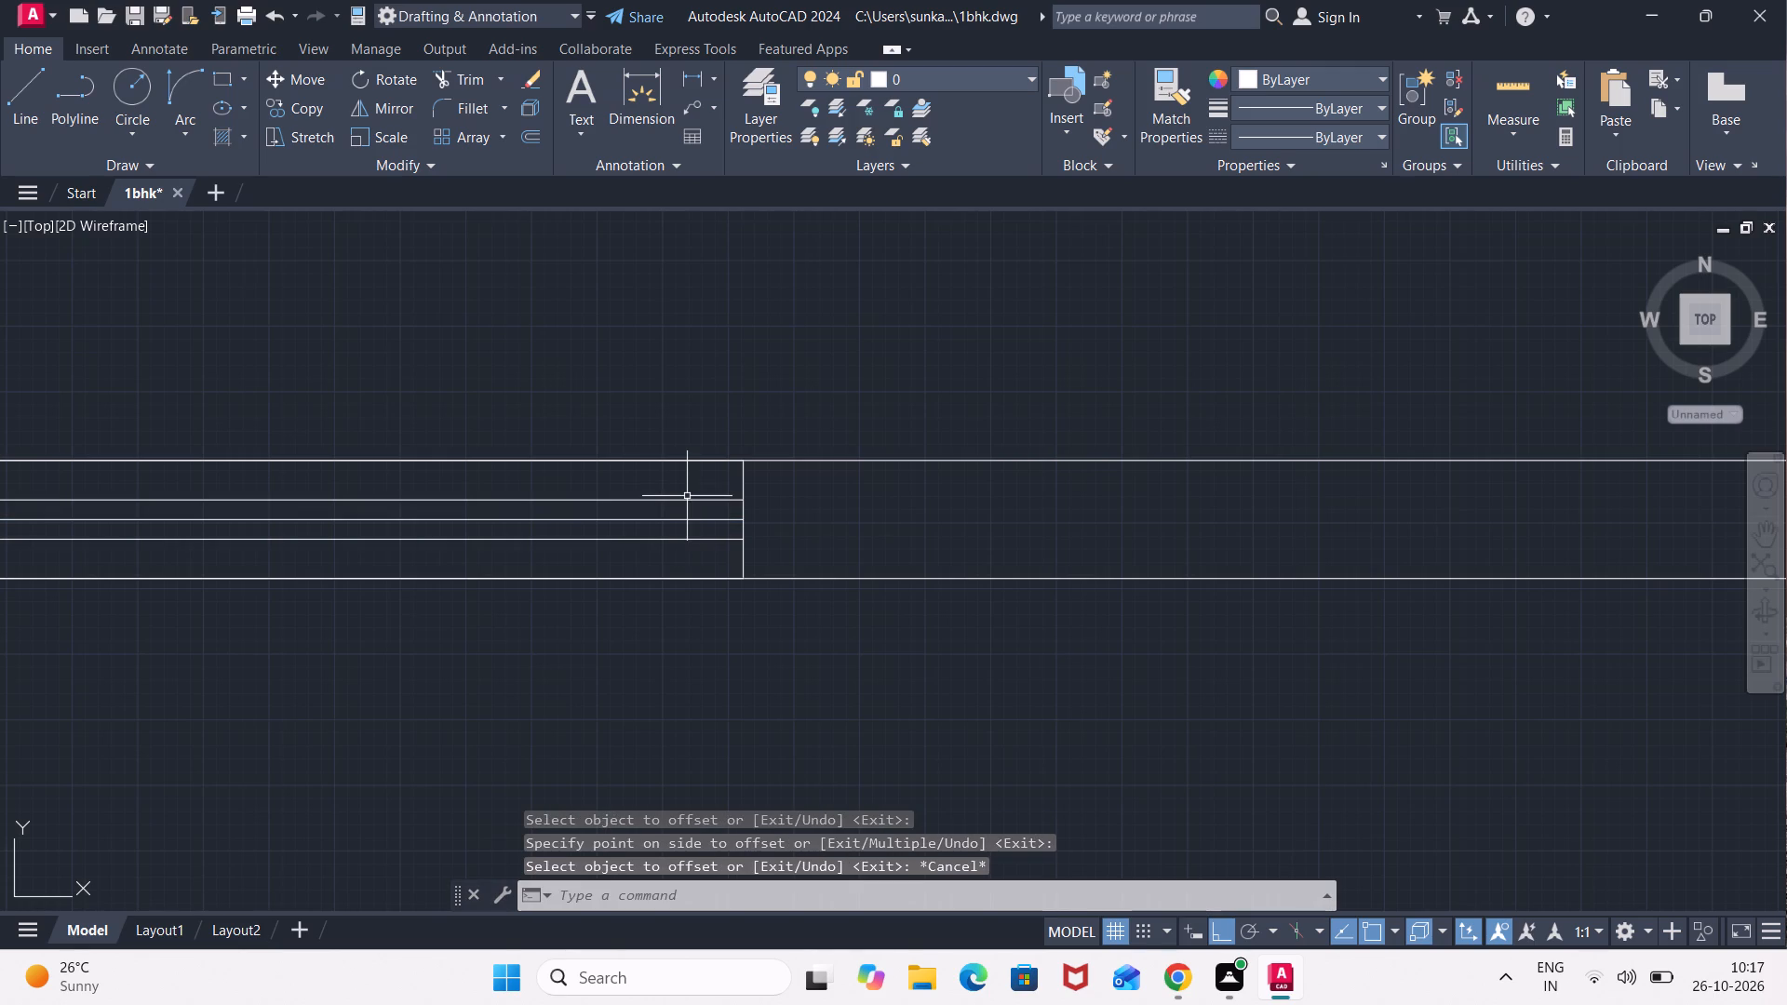
Erase the original centerline between the second window's two offset lines.
click(671, 516)
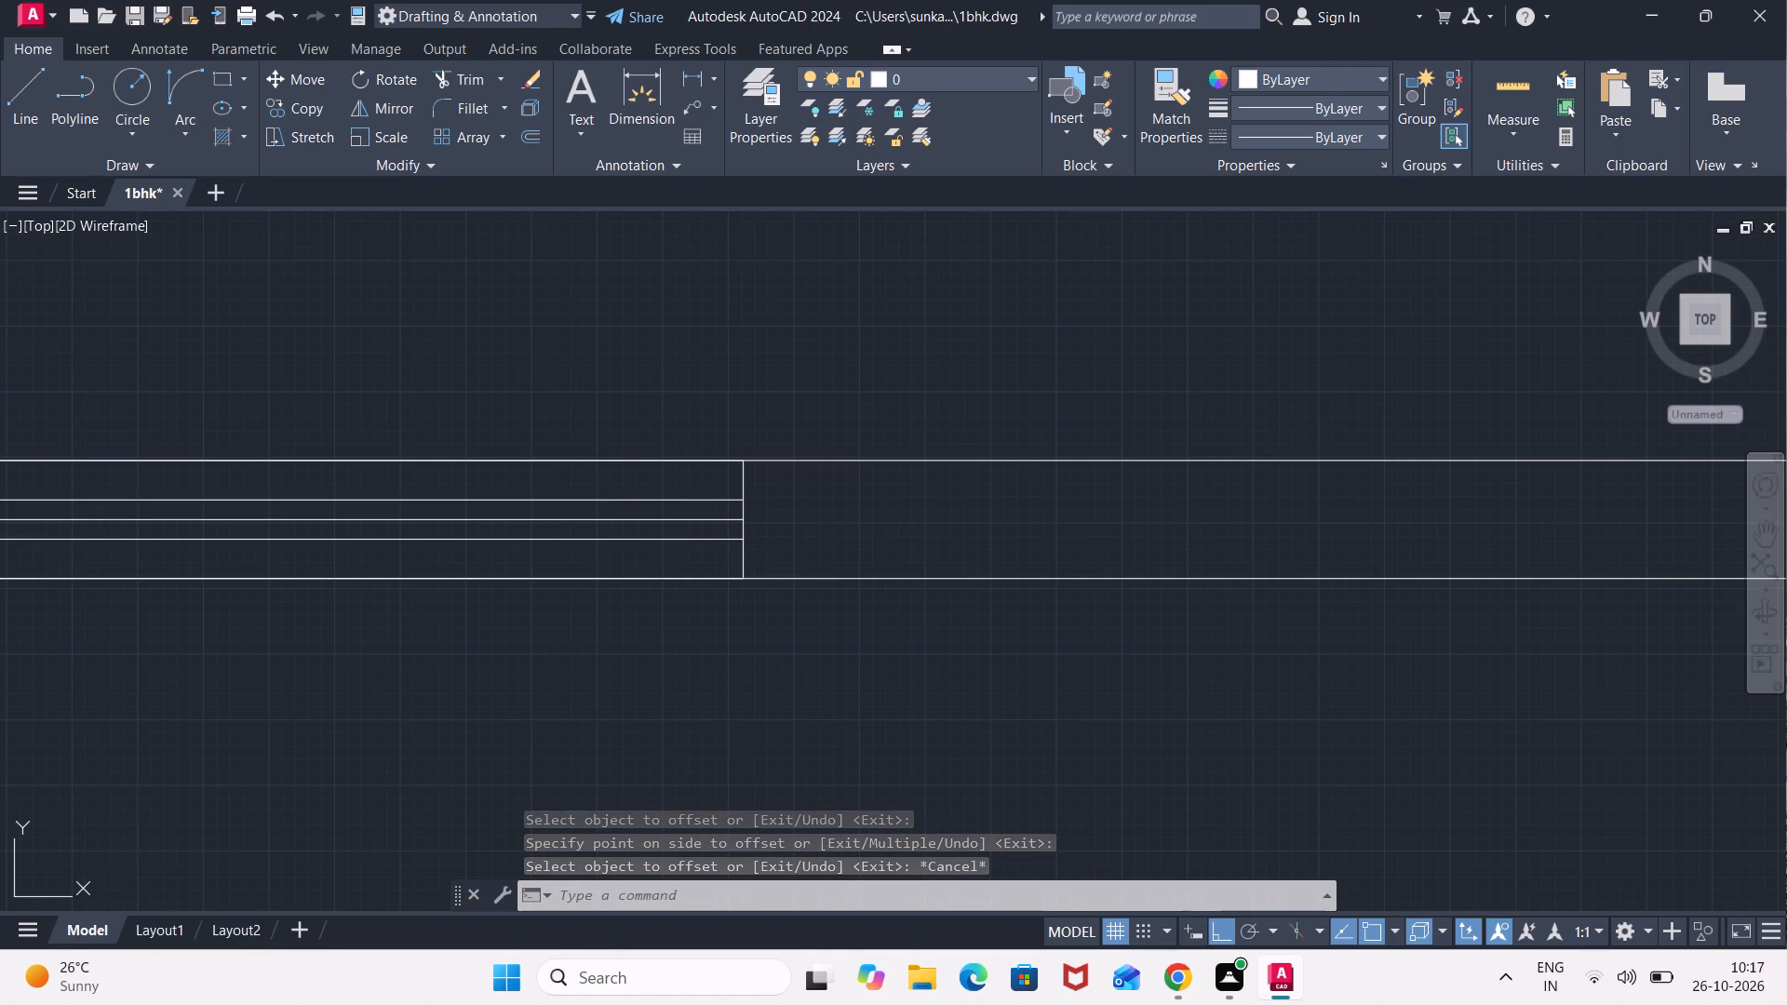
key(Delete)
Stretch the lower end of the dashed curve onto the wall corner where the small left room's door arc begins.
scroll(679, 527, down, 4)
scroll(706, 513, up, 1)
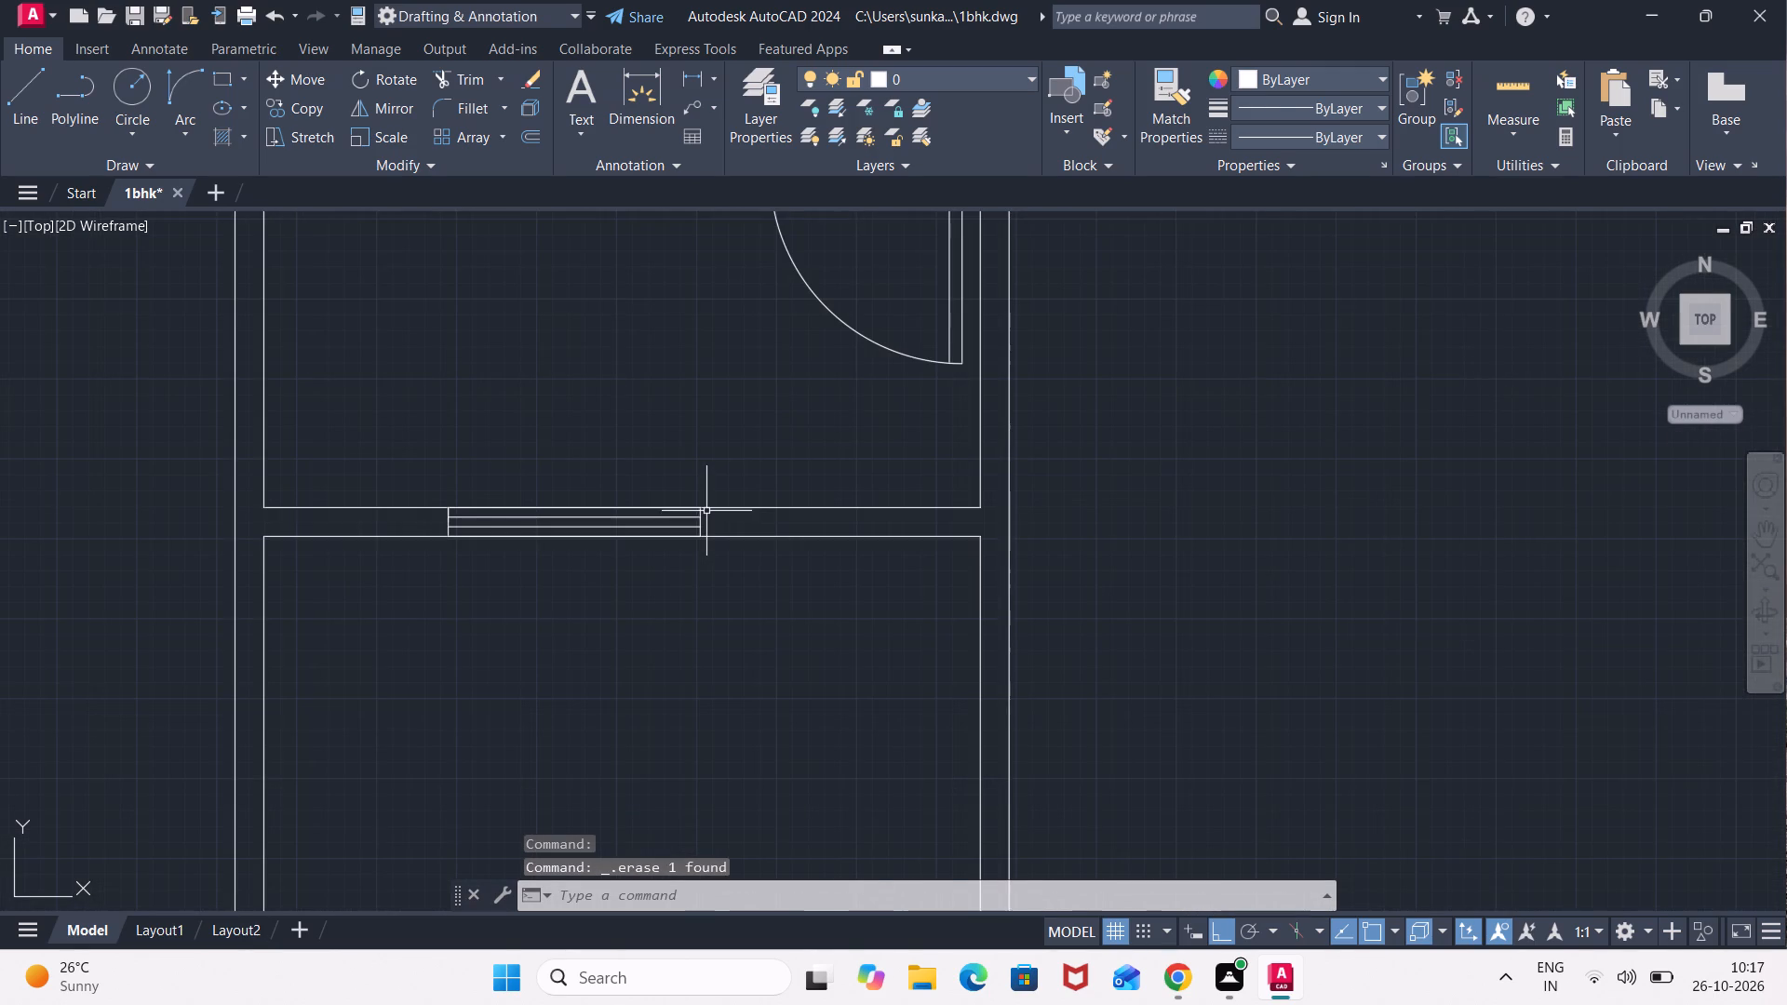
scroll(706, 511, down, 1)
middle_drag(817, 275, 788, 373)
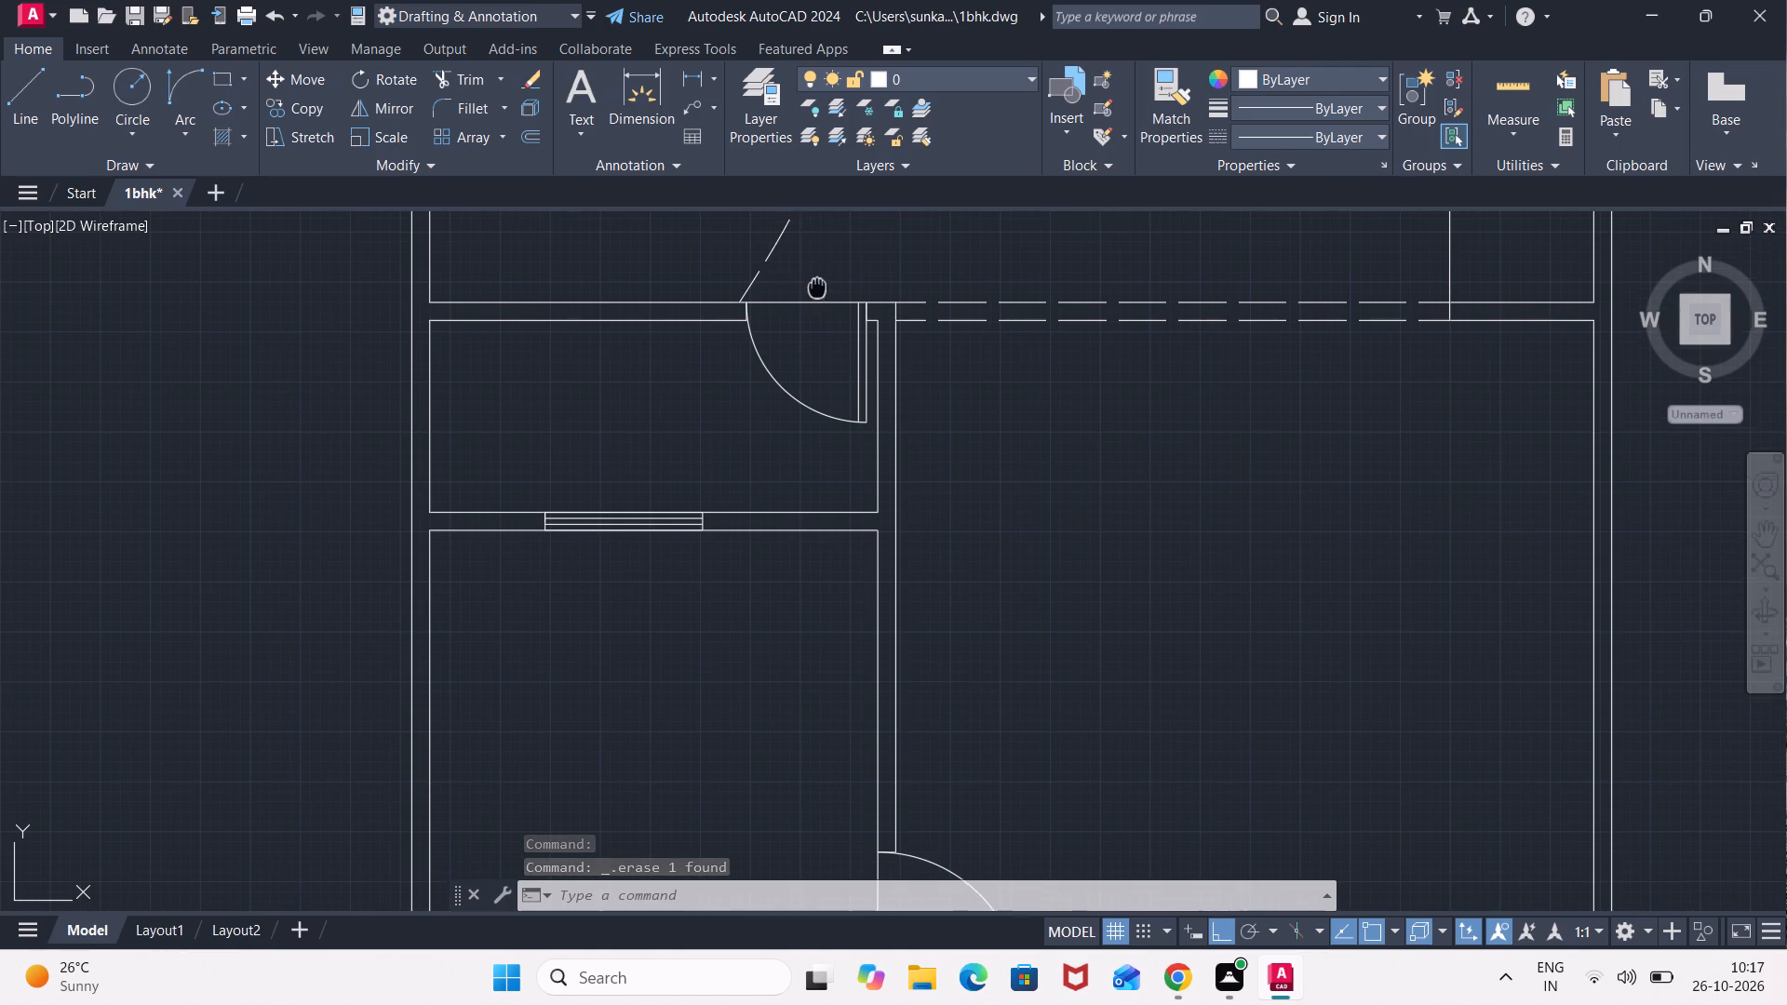
middle_drag(788, 373, 732, 577)
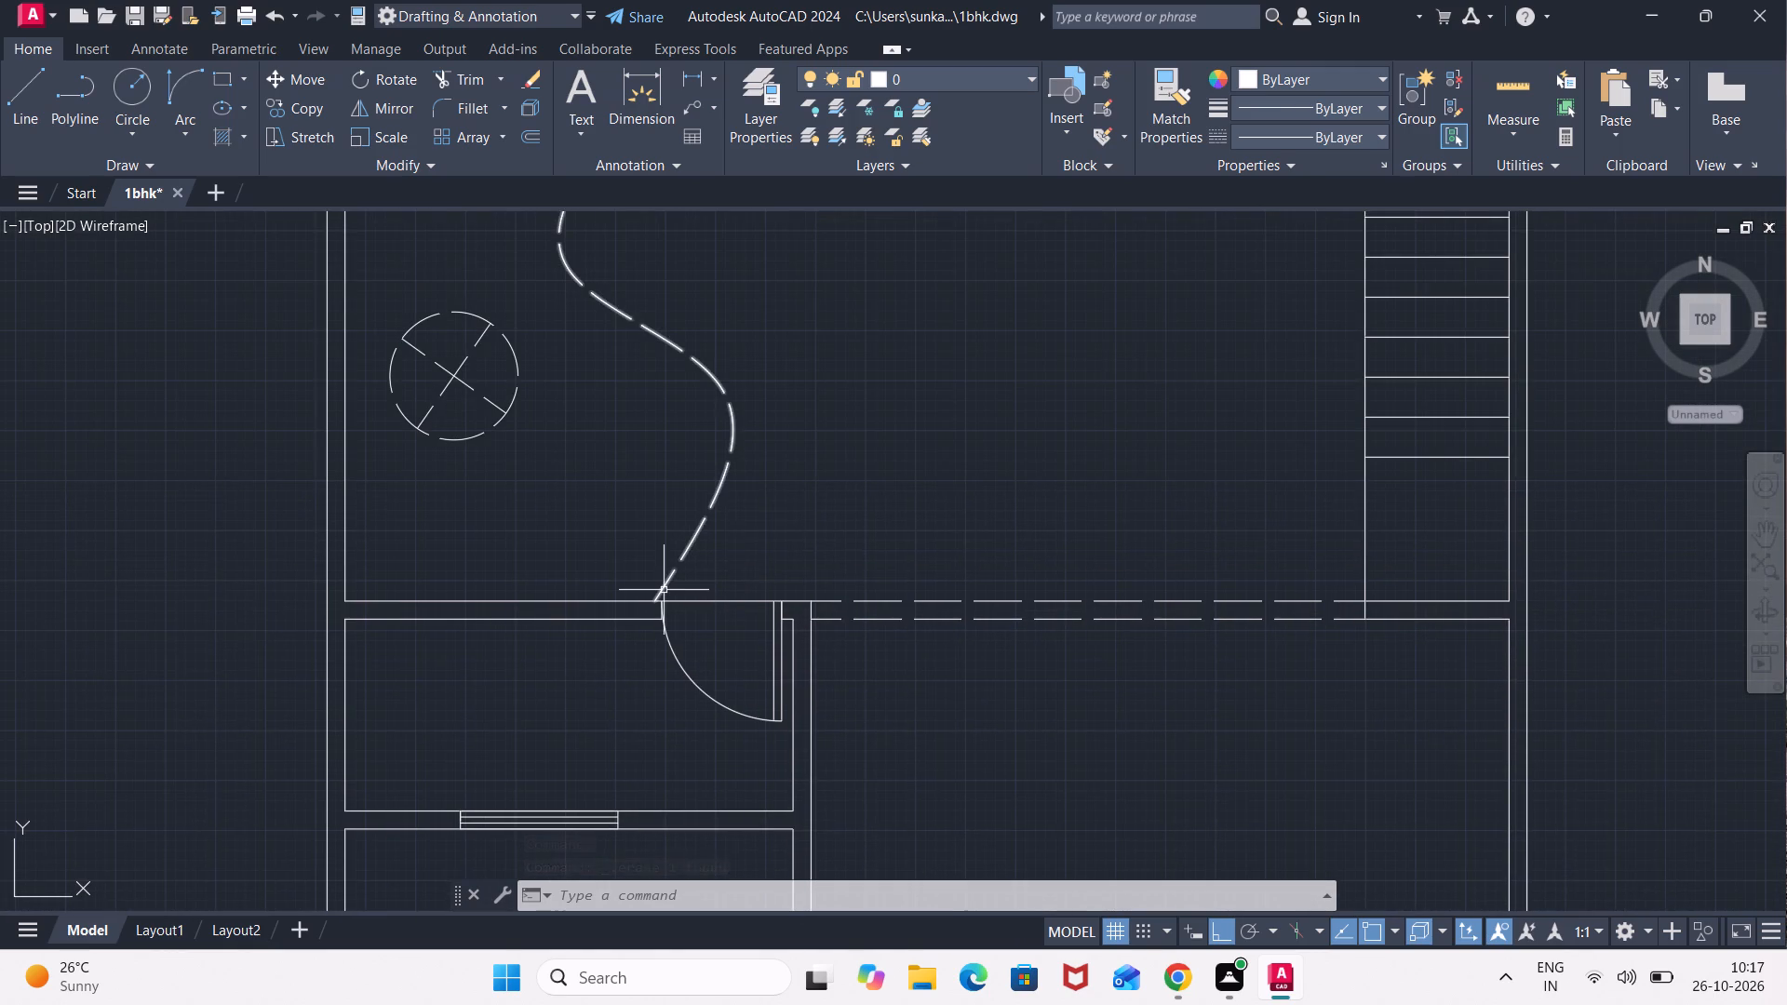
click(664, 590)
click(652, 601)
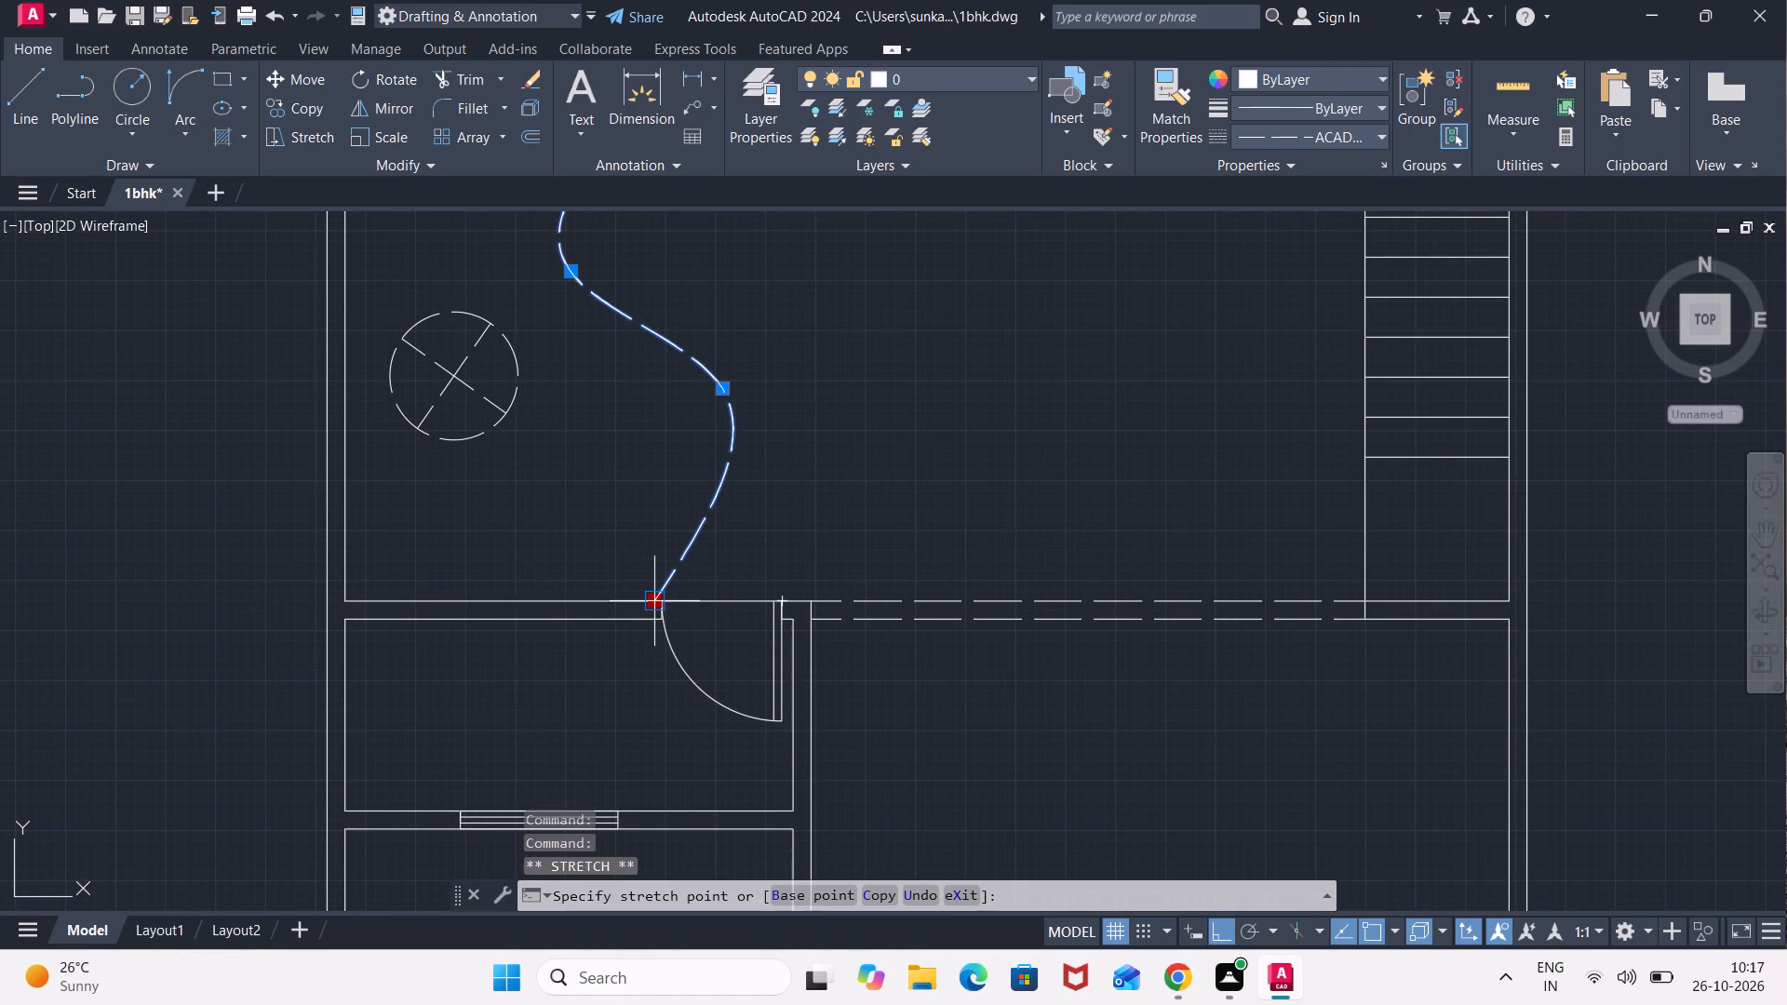
click(665, 601)
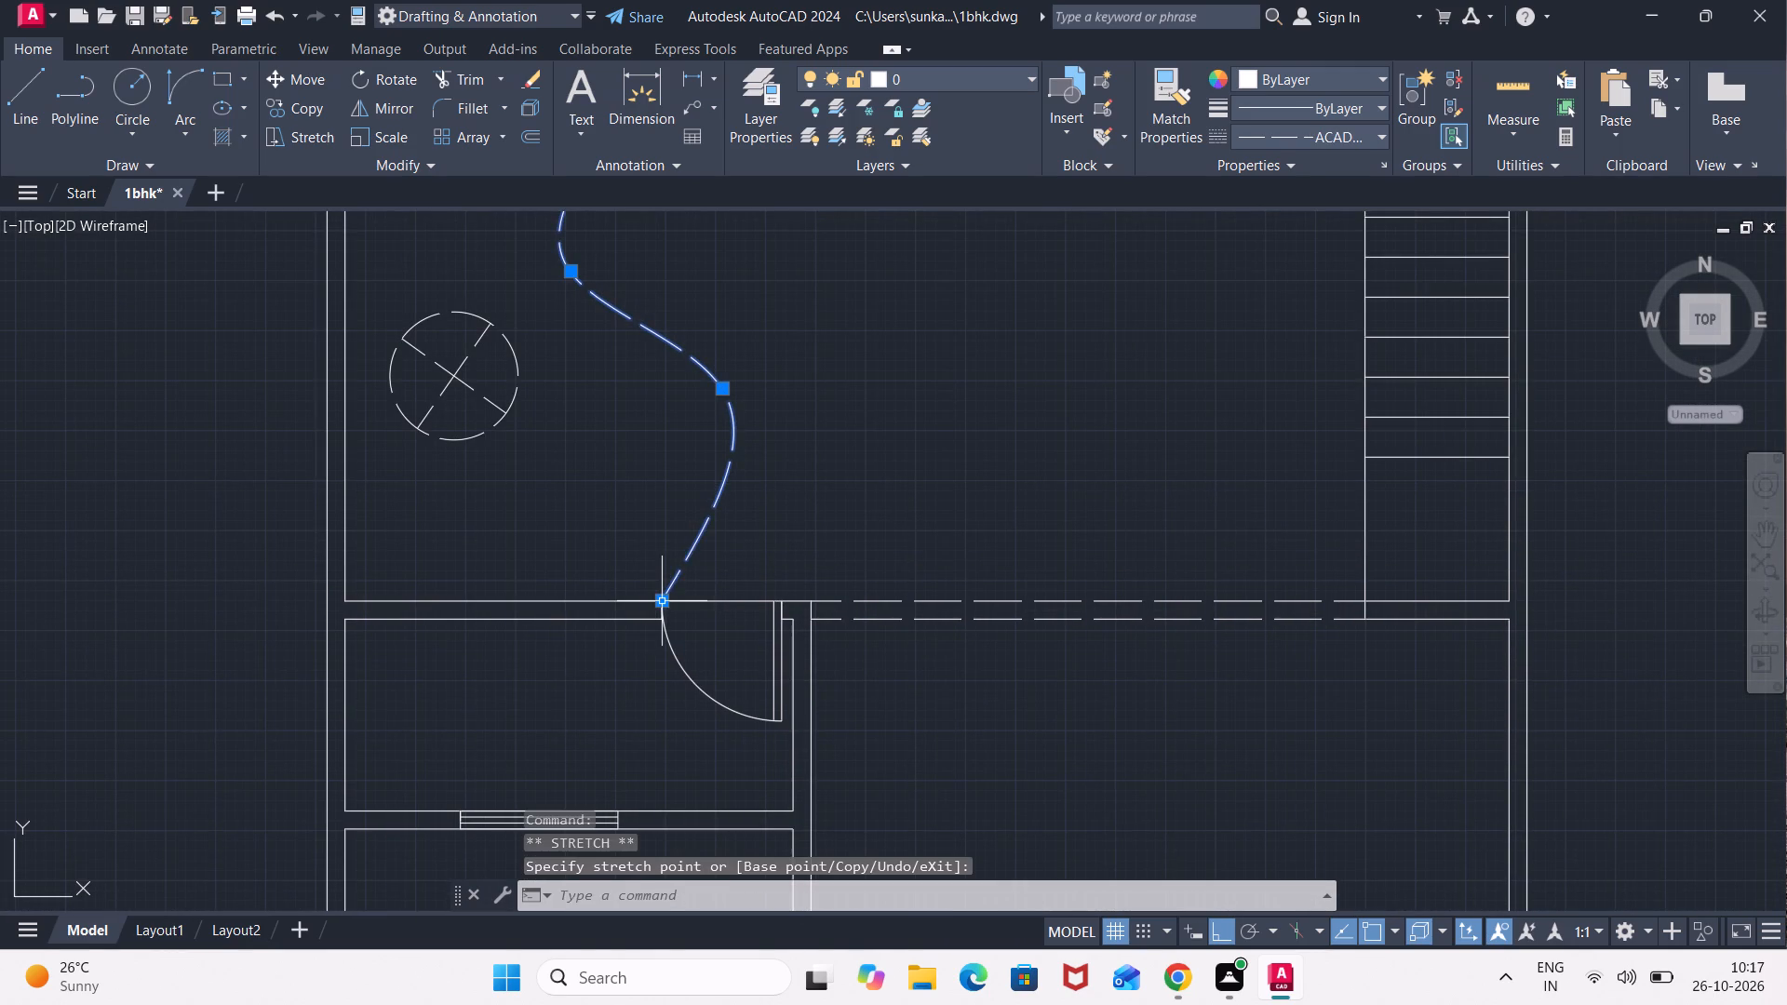
scroll(732, 513, down, 2)
middle_drag(781, 425, 781, 428)
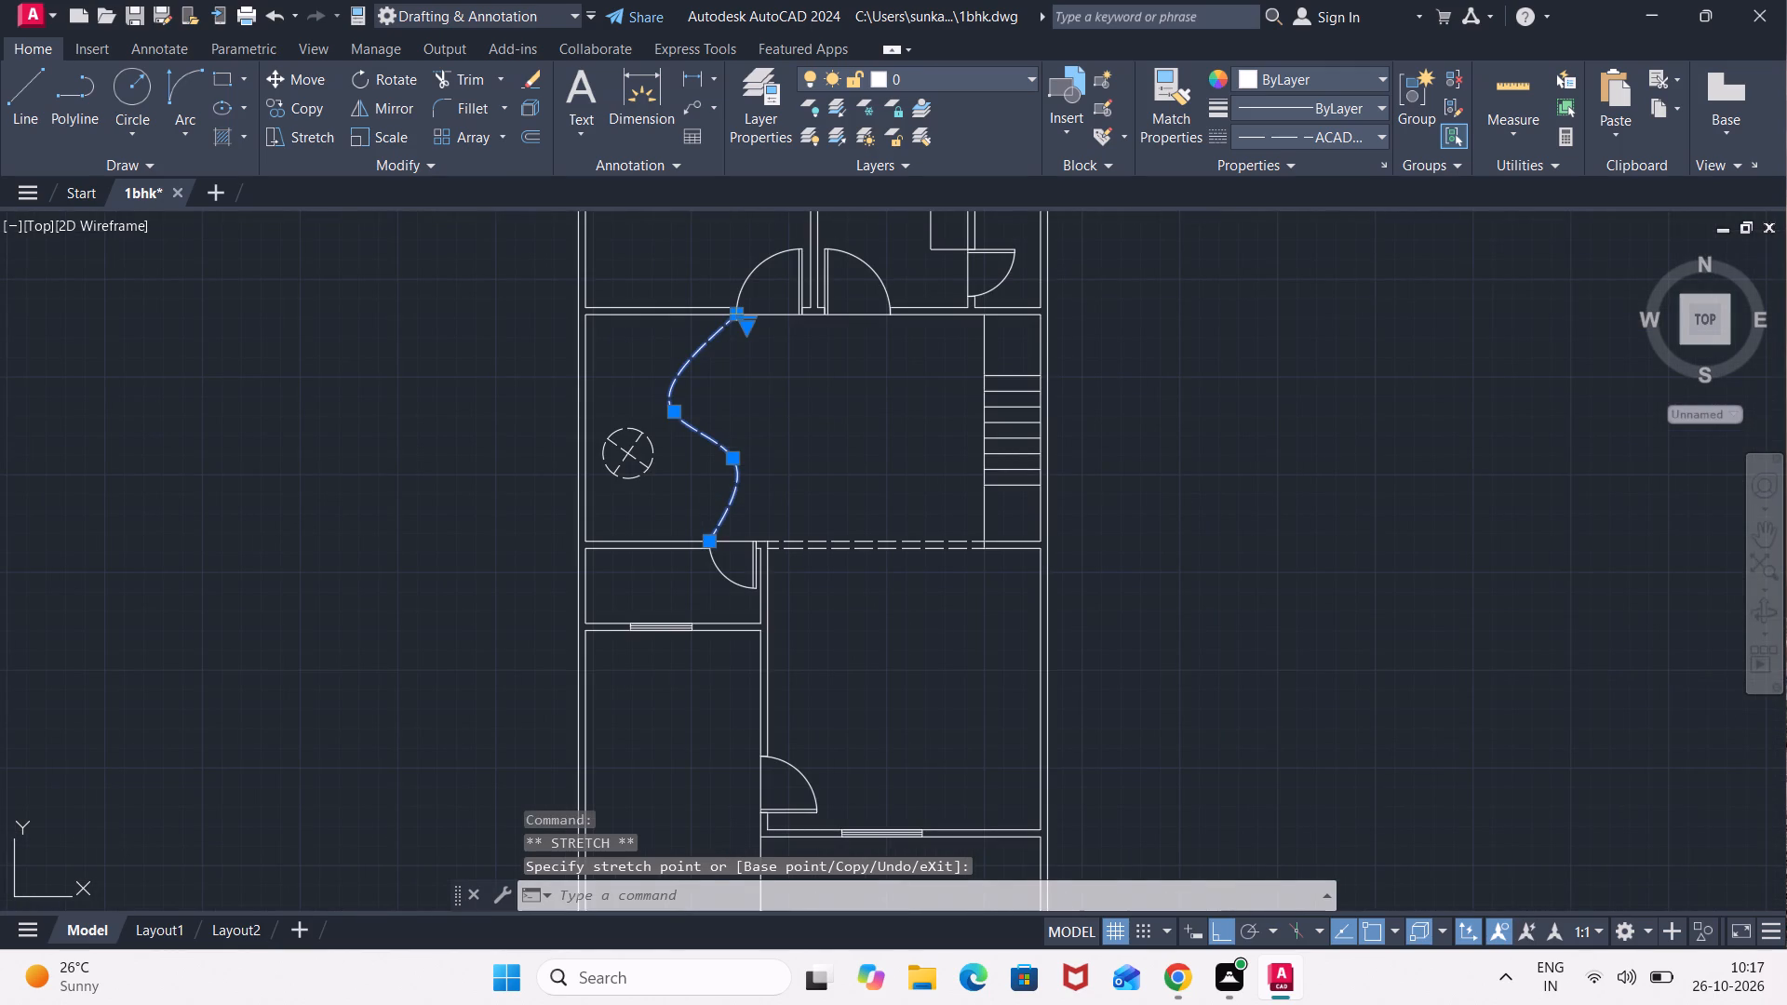
middle_drag(781, 428, 726, 585)
key(Escape)
key(Escape)
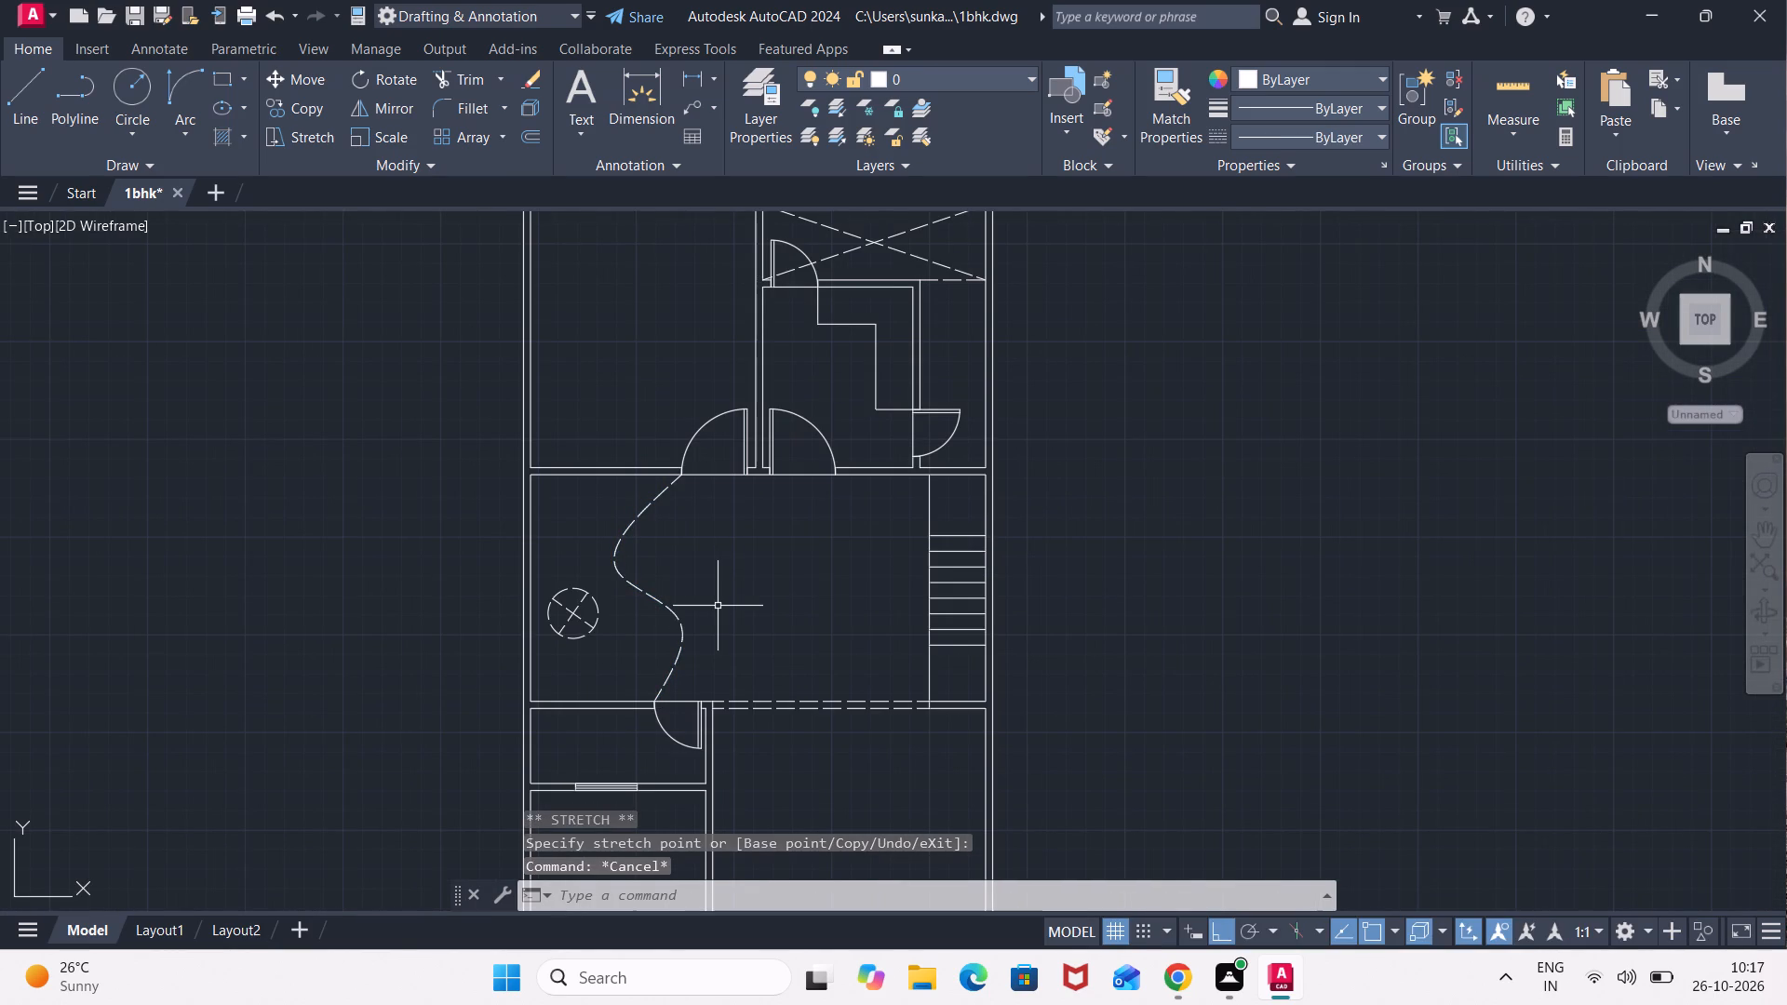
Draw a third rectangular window outline with Line across the vertical wall between the large upper-left room and the dashed-cross area.
scroll(639, 714, up, 2)
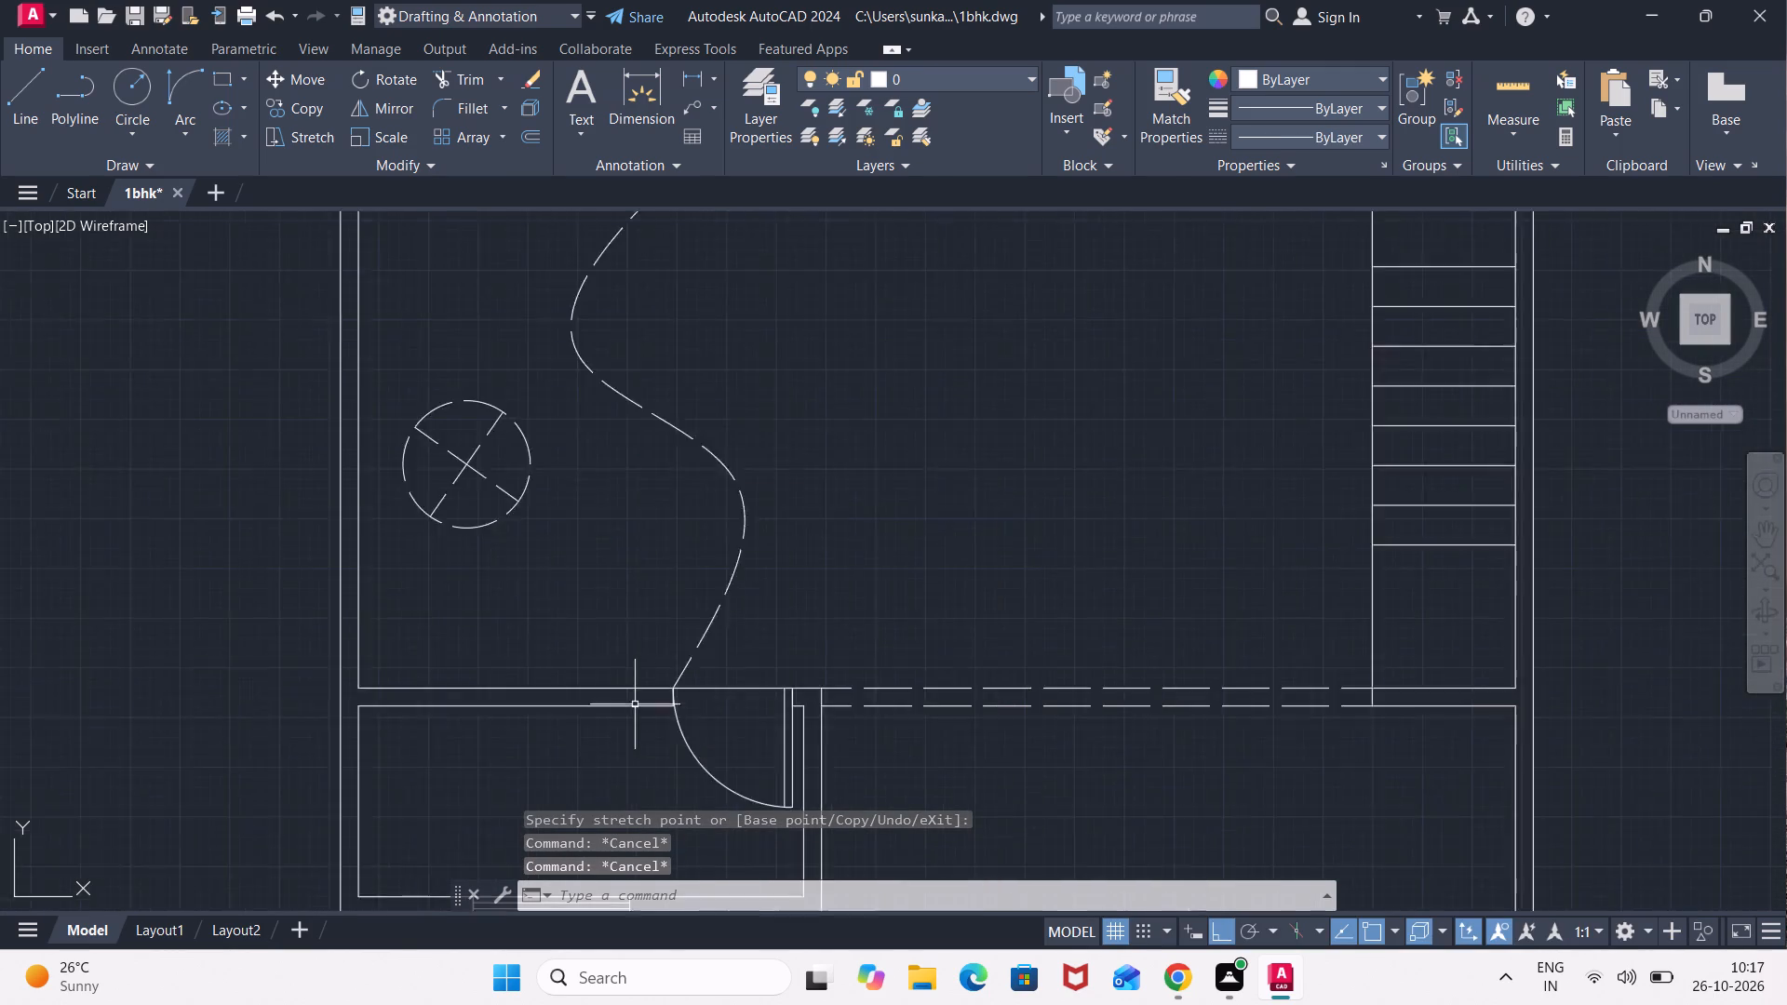
scroll(635, 704, up, 4)
scroll(827, 593, down, 4)
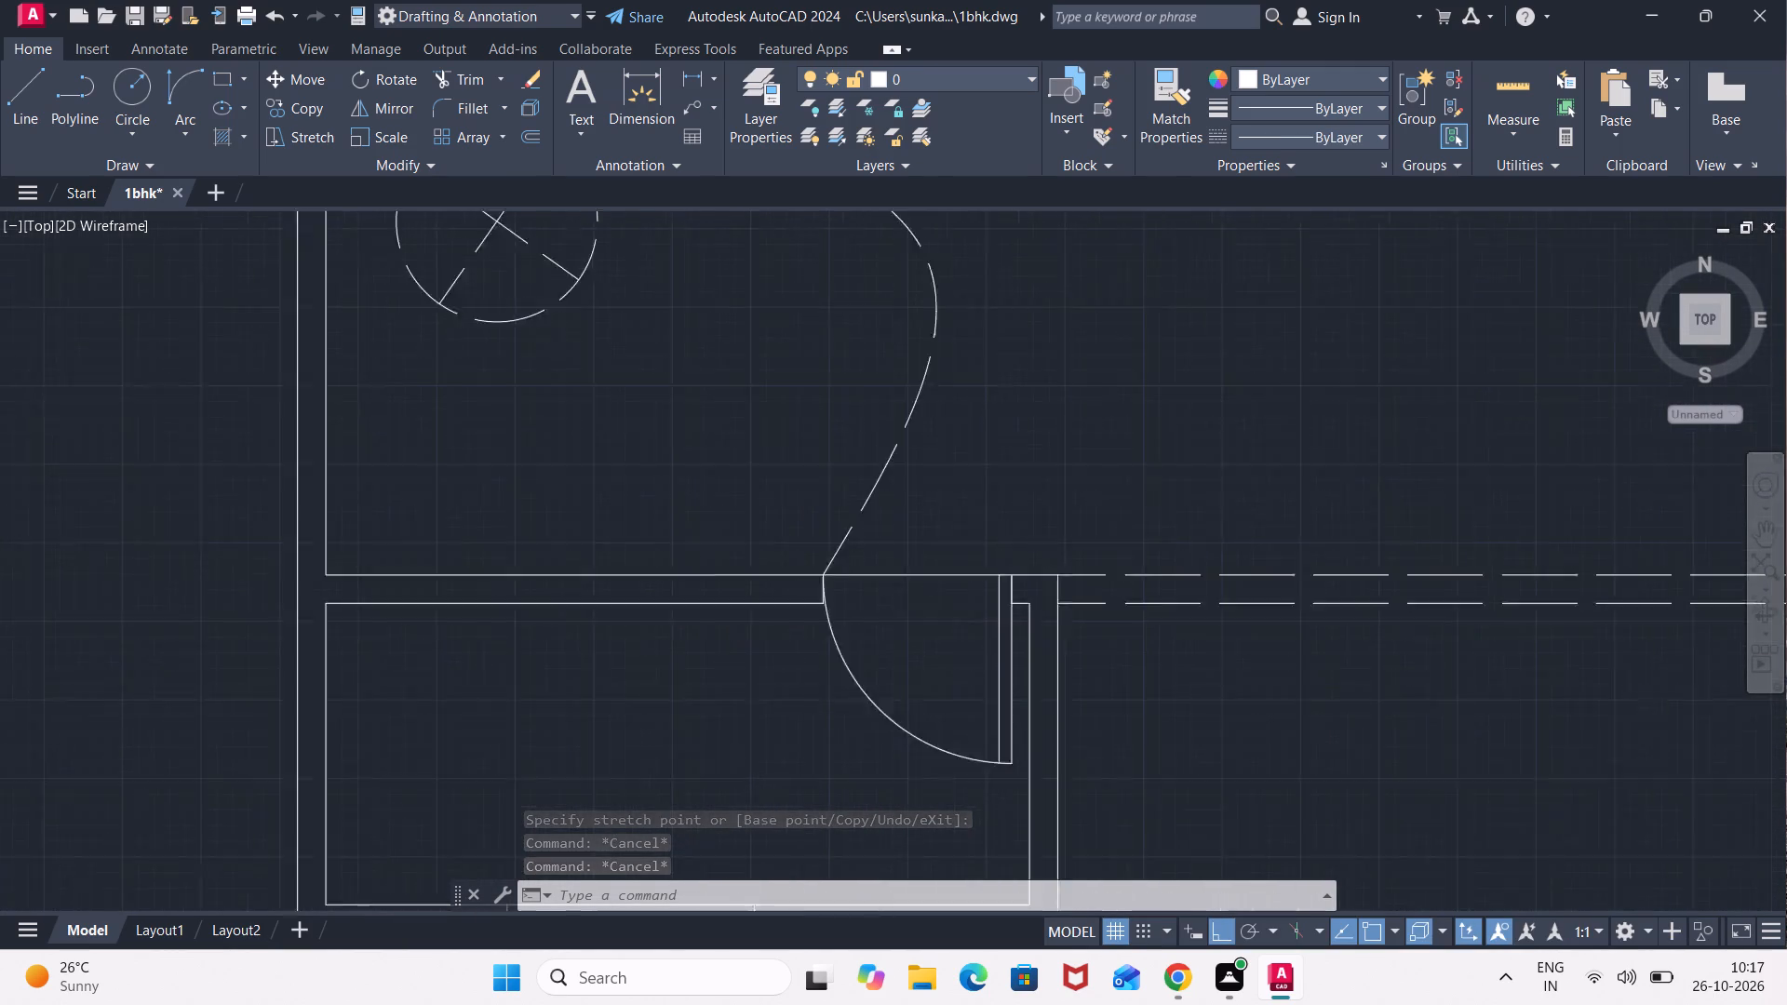
scroll(975, 432, down, 3)
middle_drag(1042, 377, 893, 605)
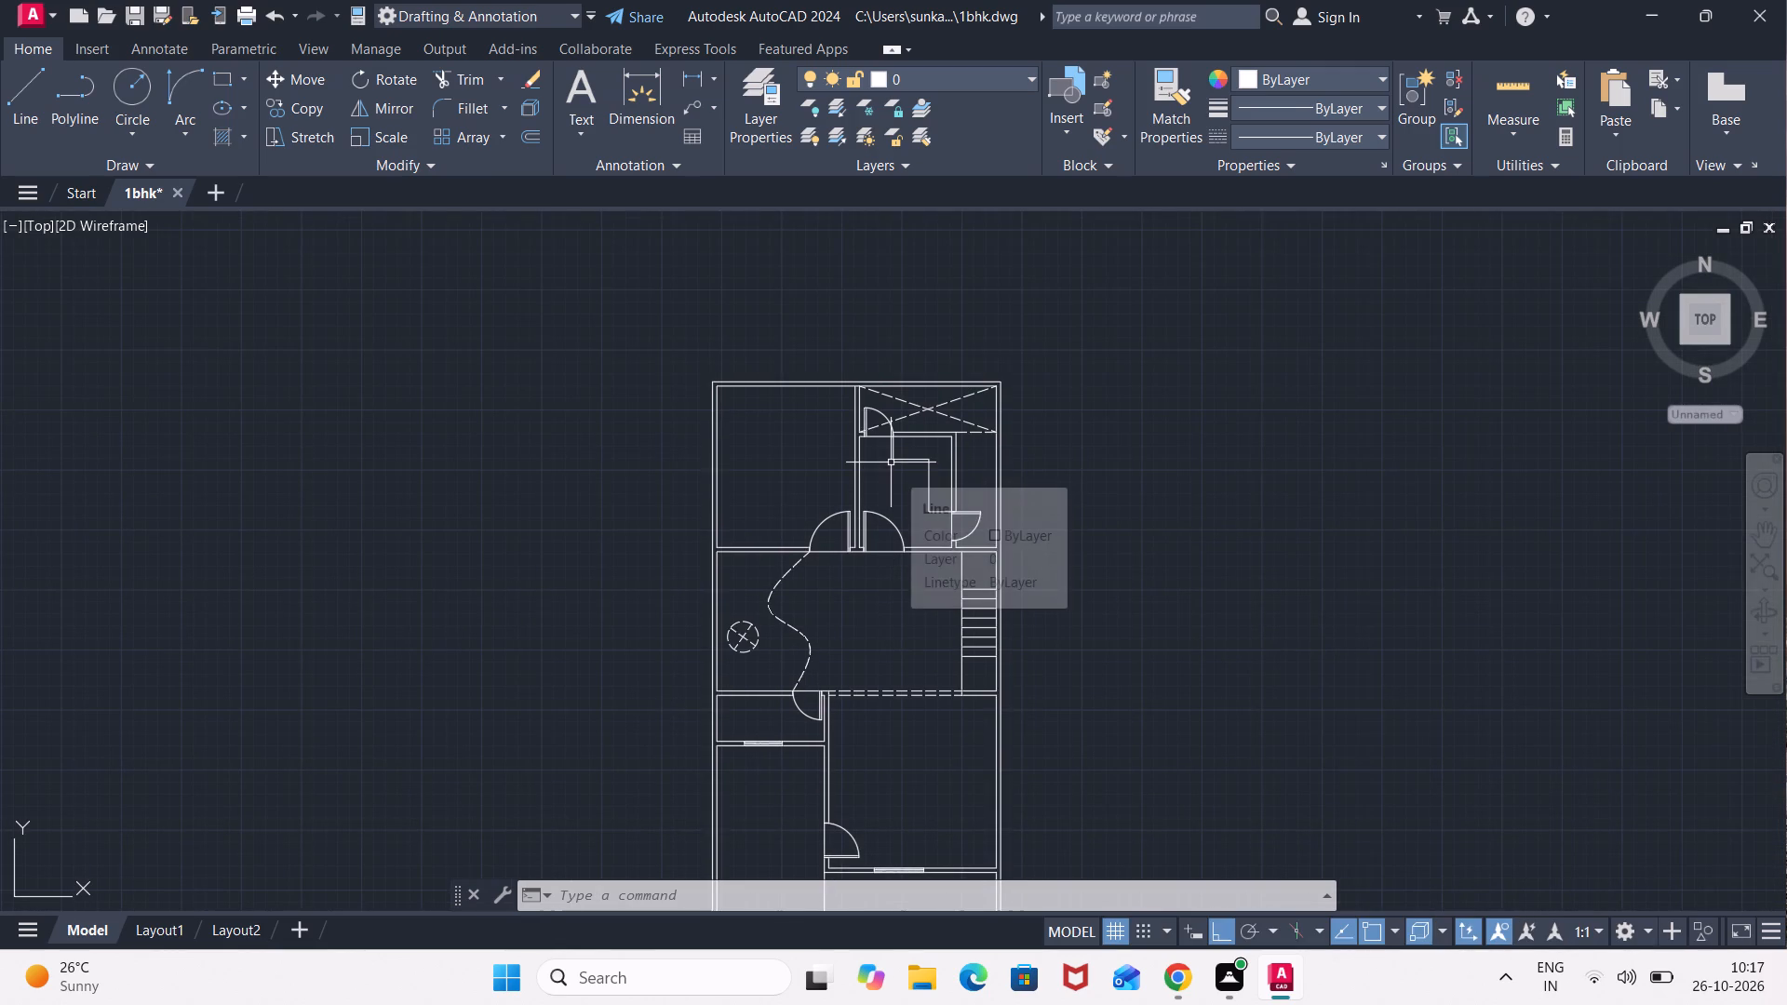
scroll(884, 462, up, 2)
middle_drag(878, 462, 891, 574)
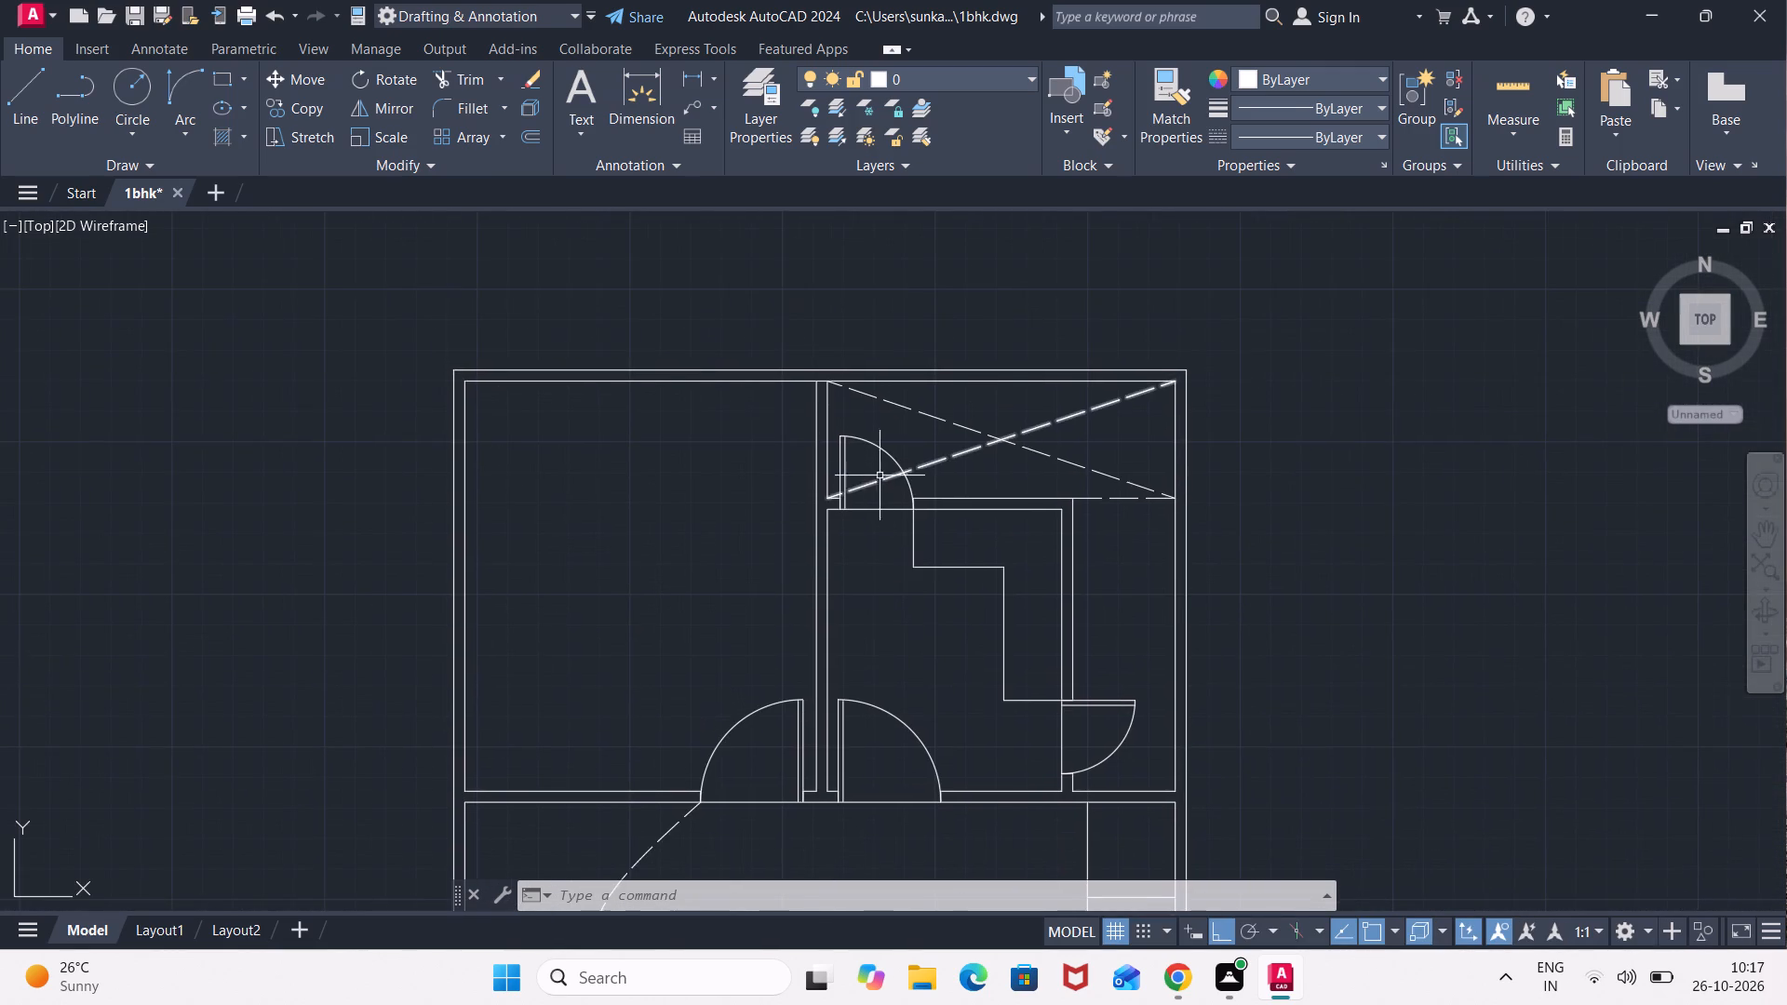
scroll(869, 447, up, 2)
key(l)
key(Return)
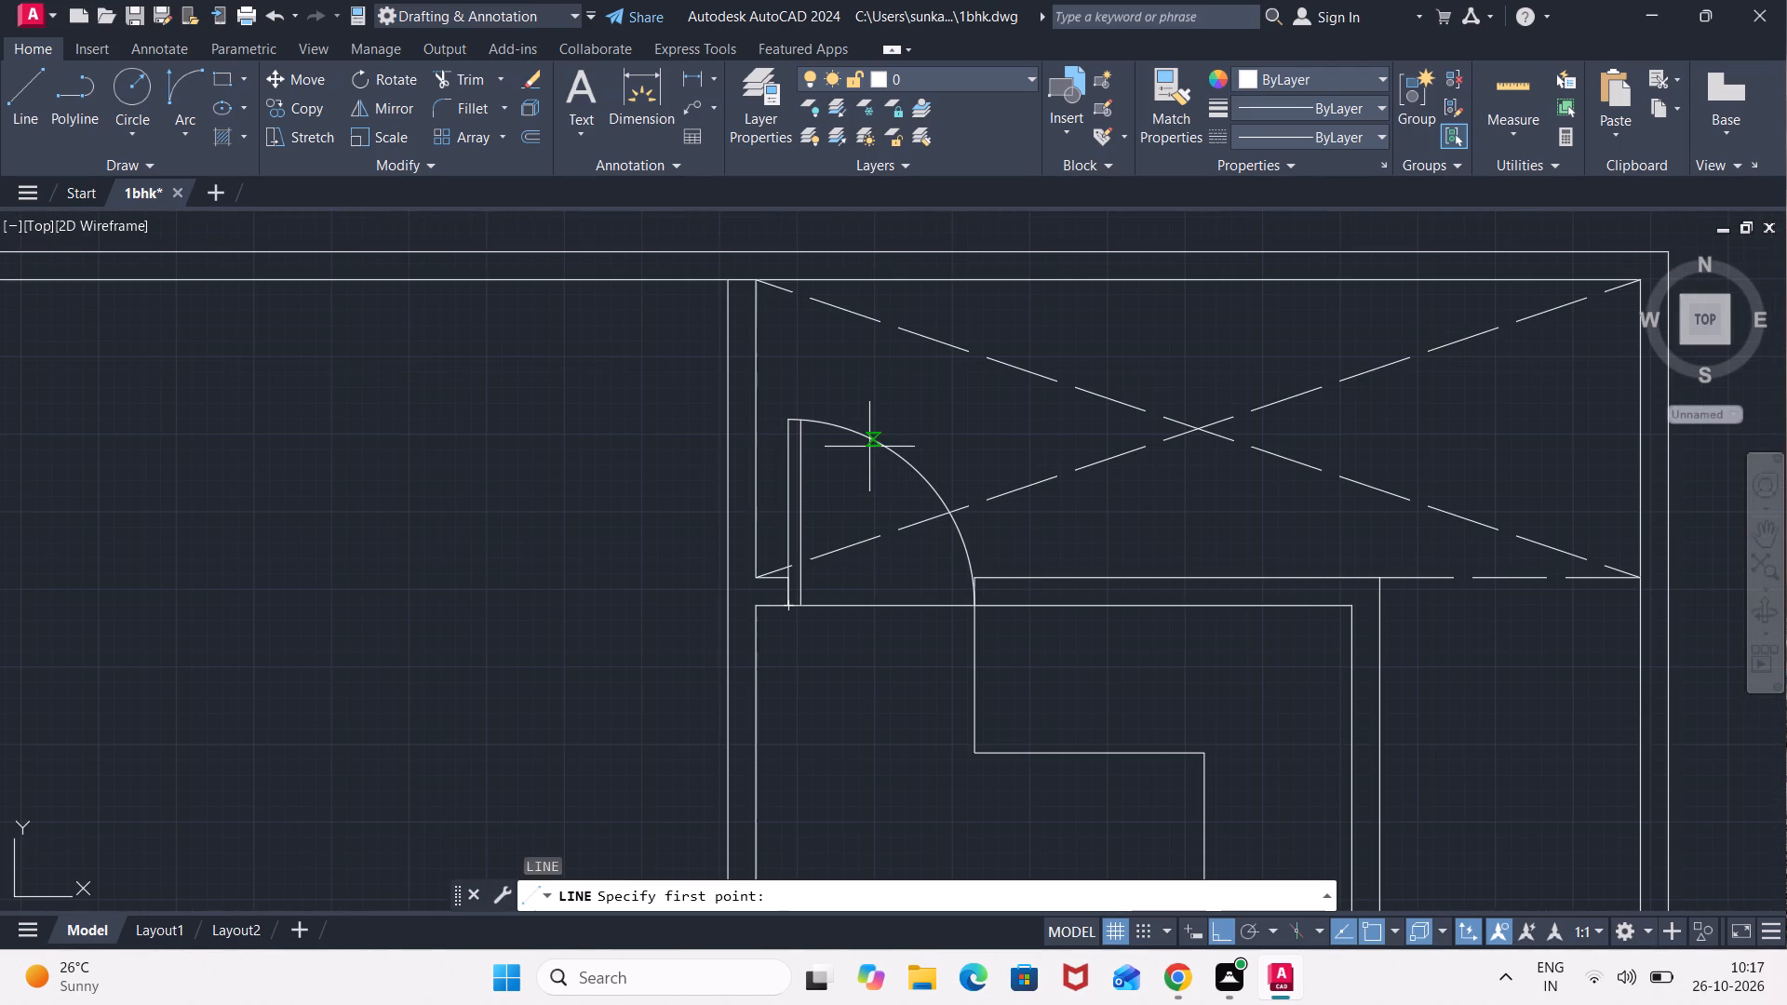
click(759, 336)
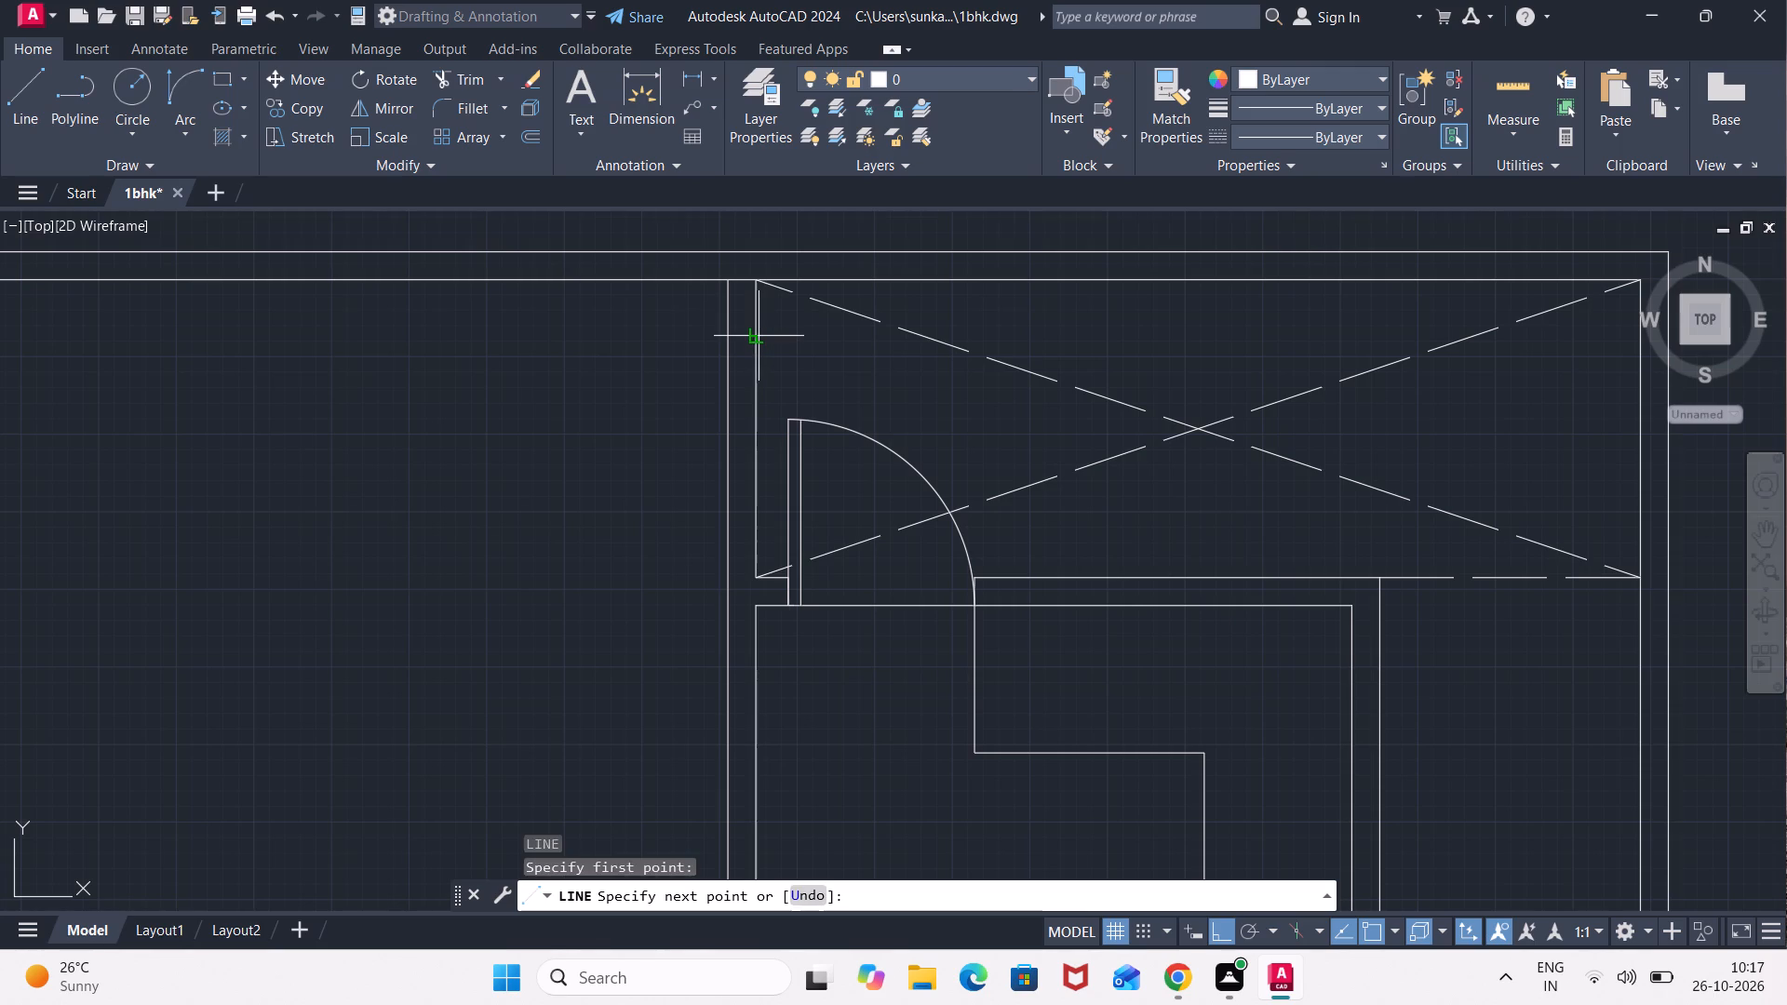
click(730, 339)
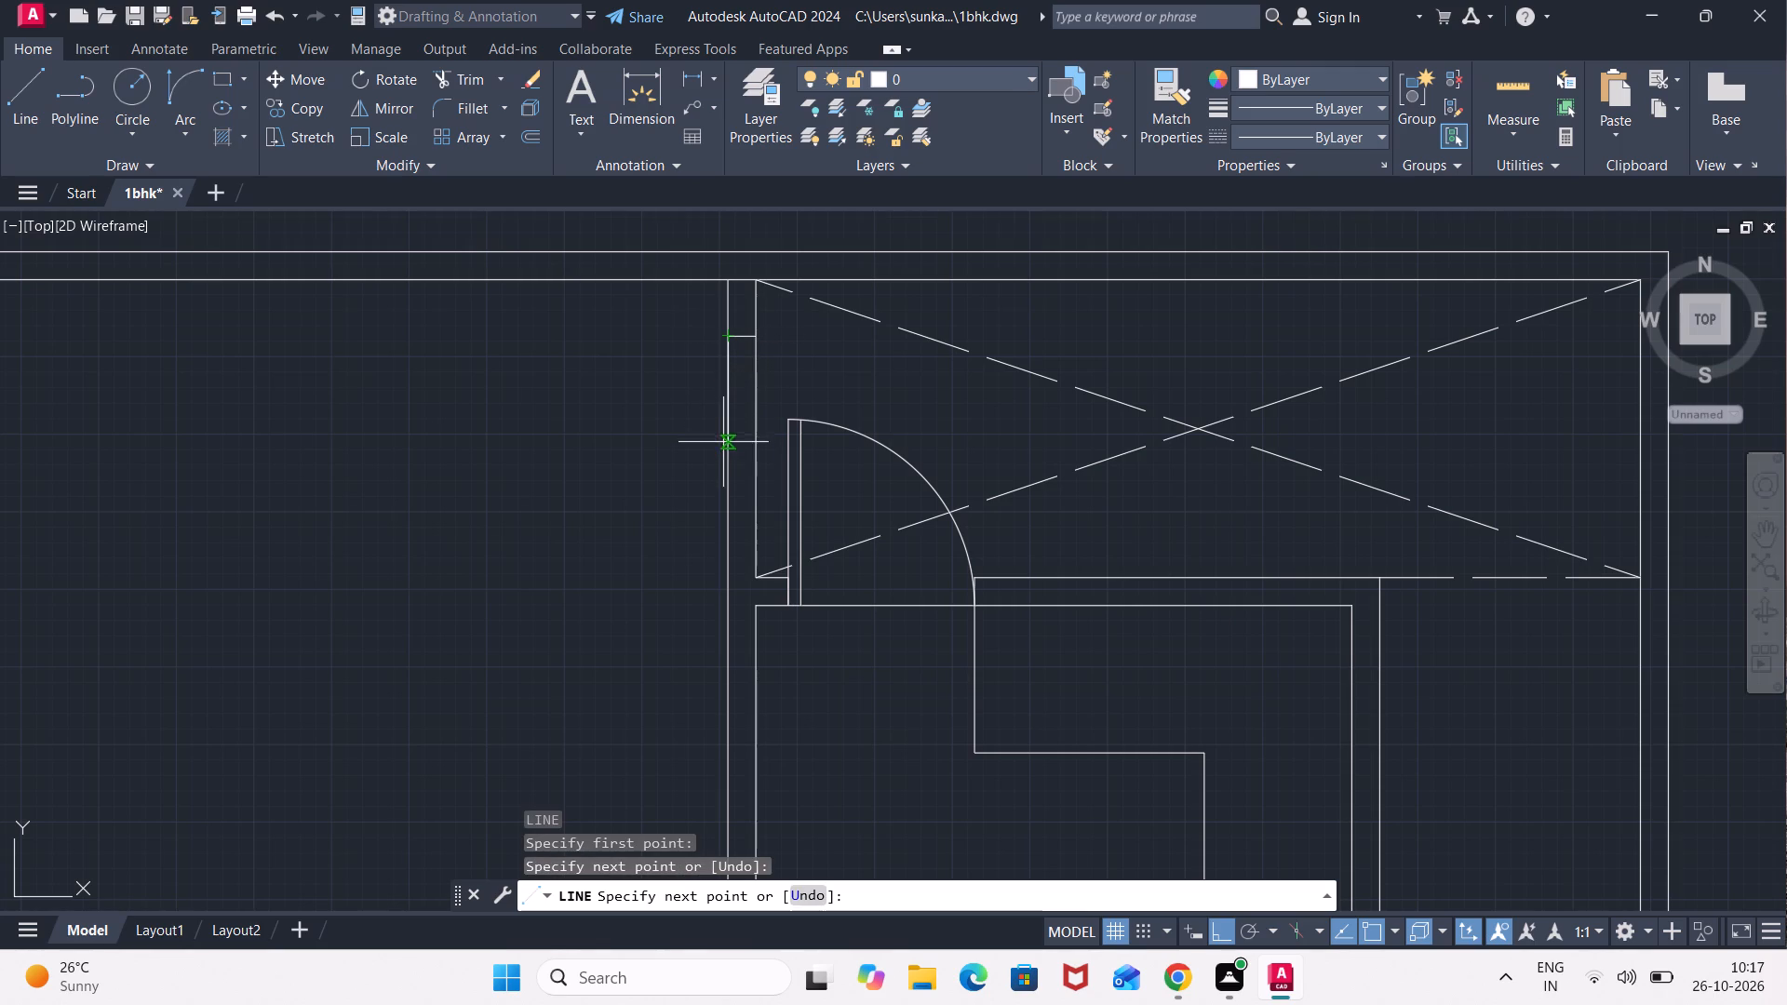
click(723, 489)
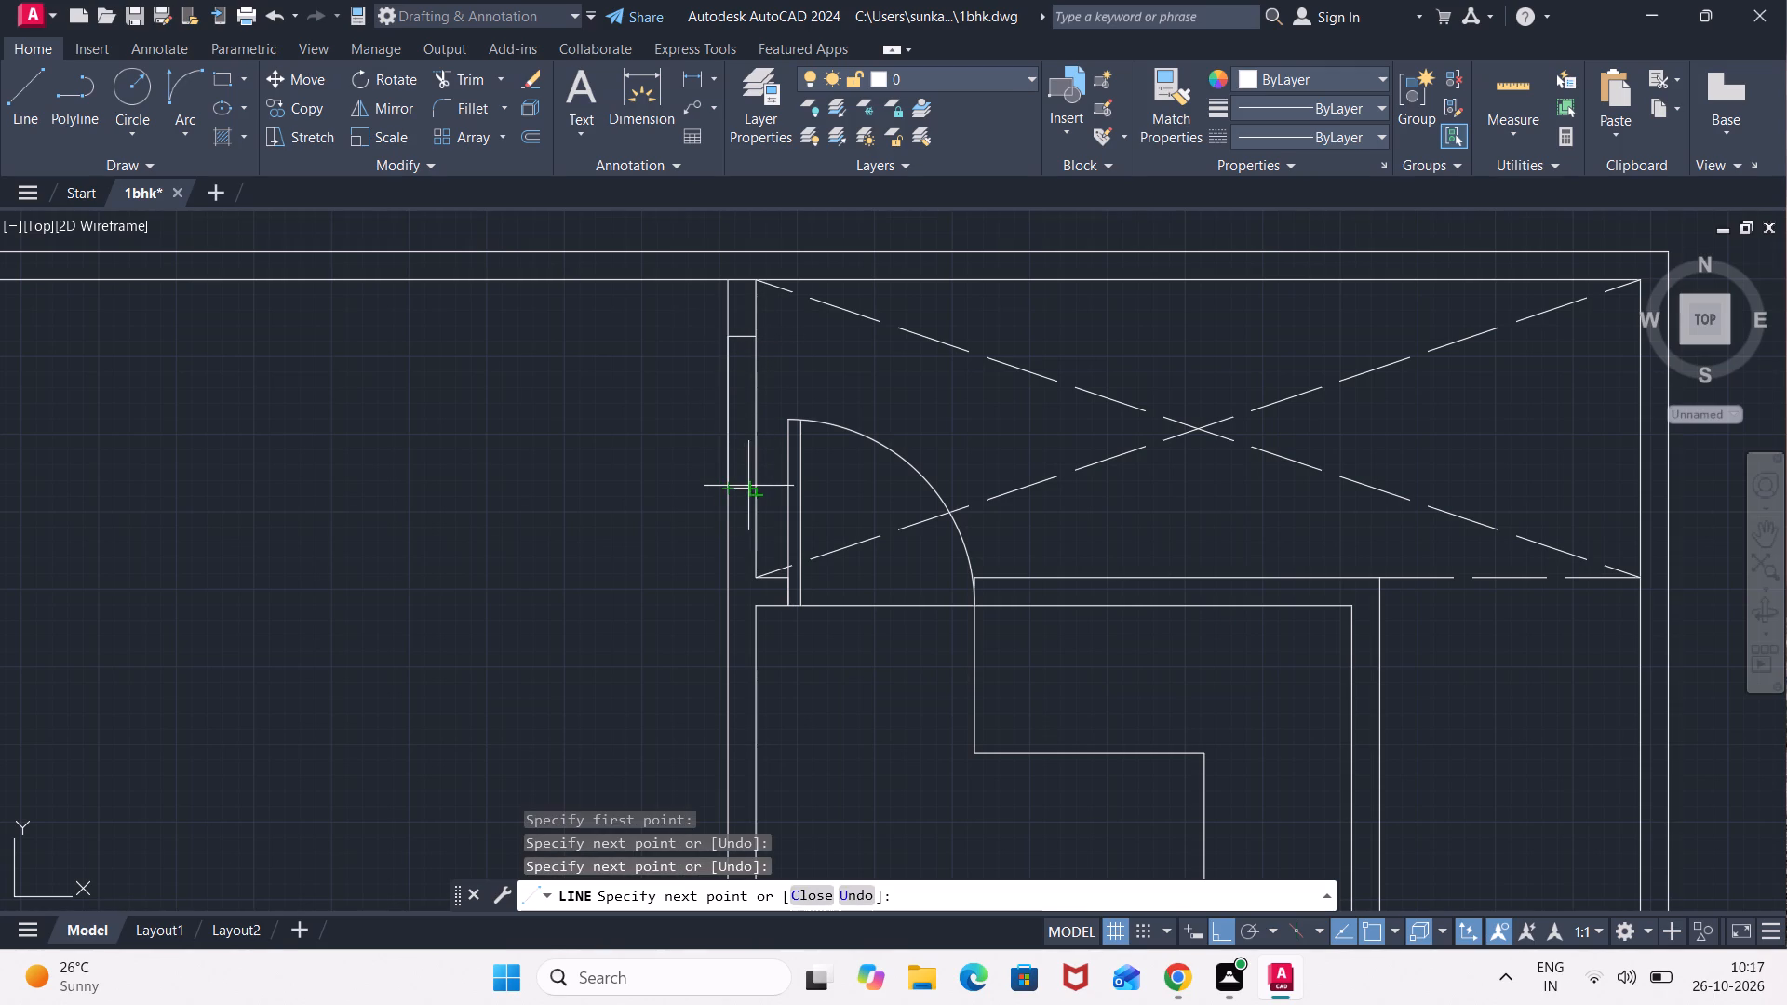
click(752, 486)
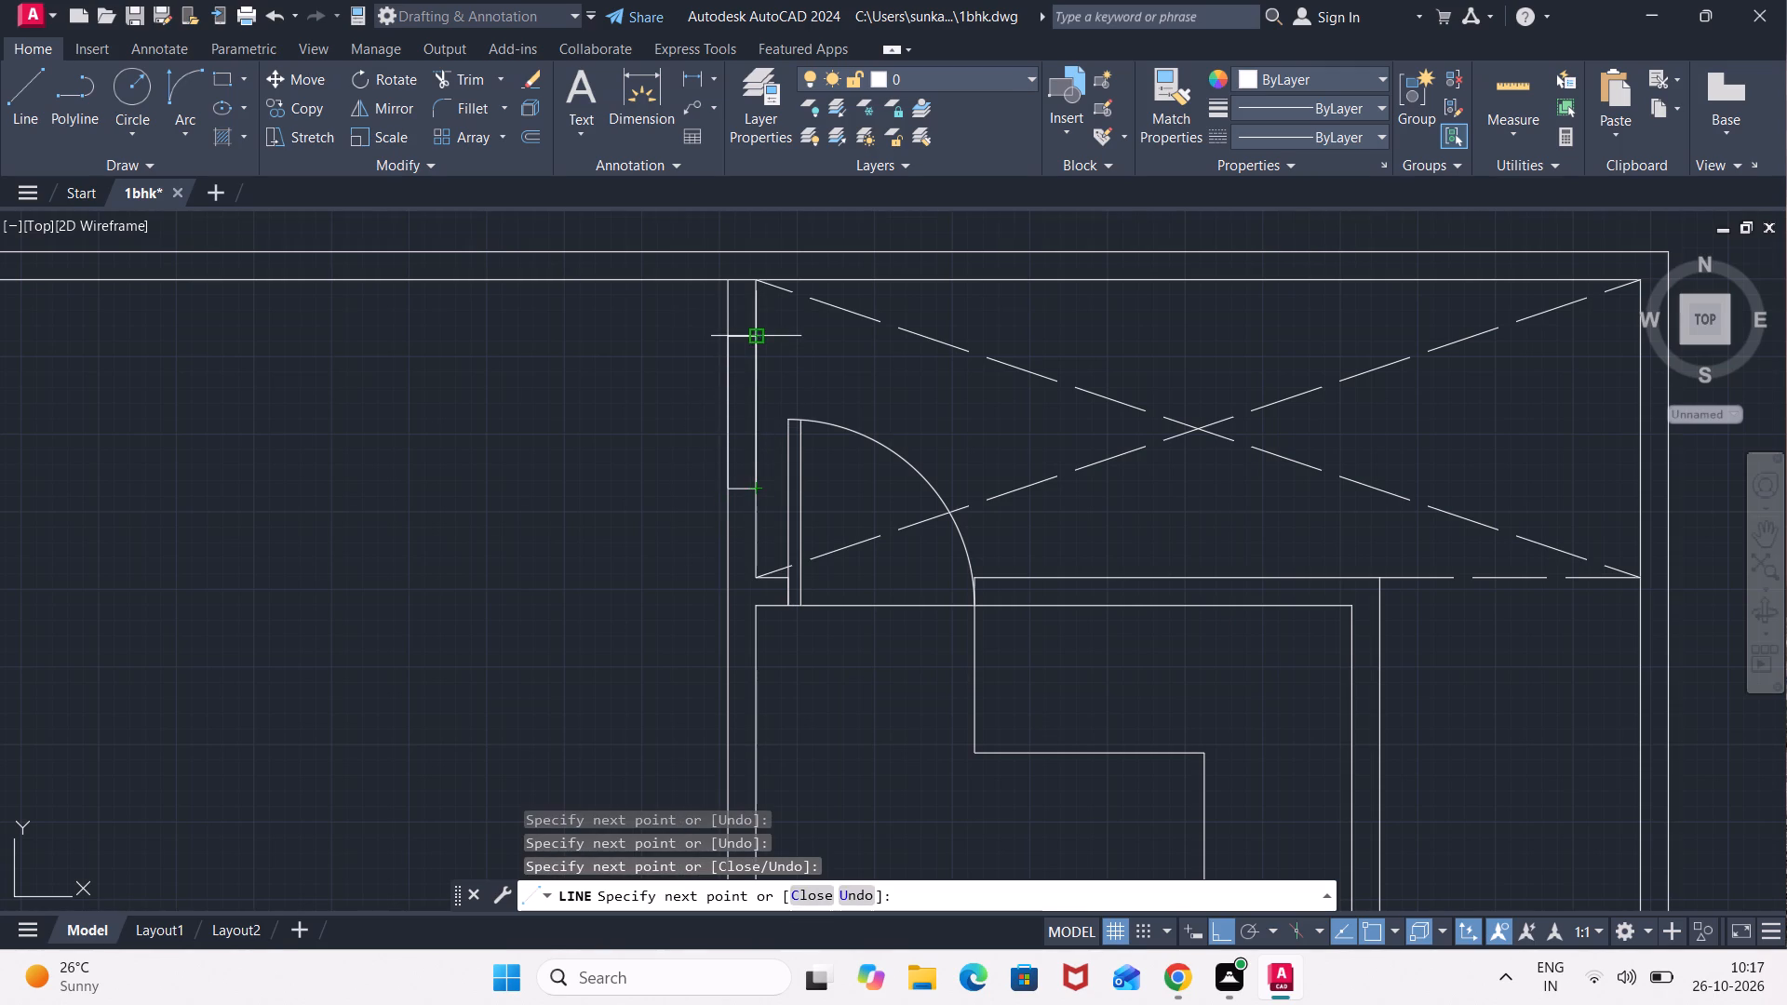
click(760, 339)
Draw a vertical centerline through the third window outline between the midpoints of its short ends.
click(742, 337)
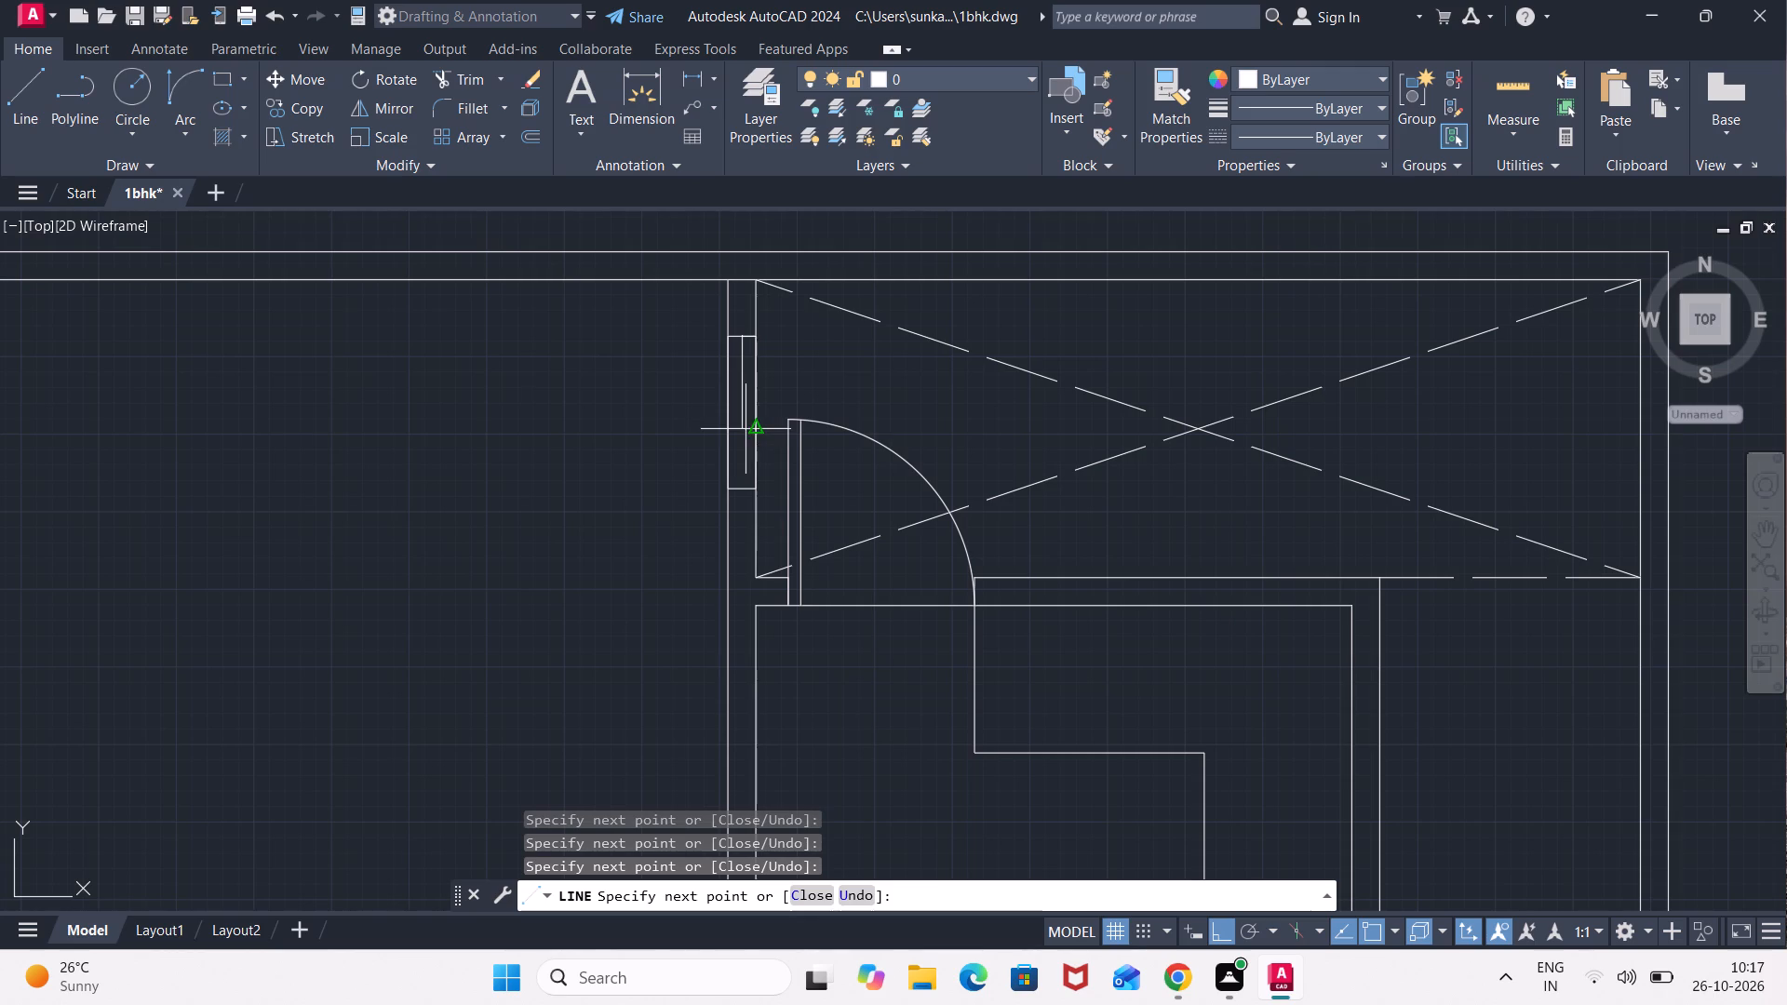
click(748, 485)
key(Escape)
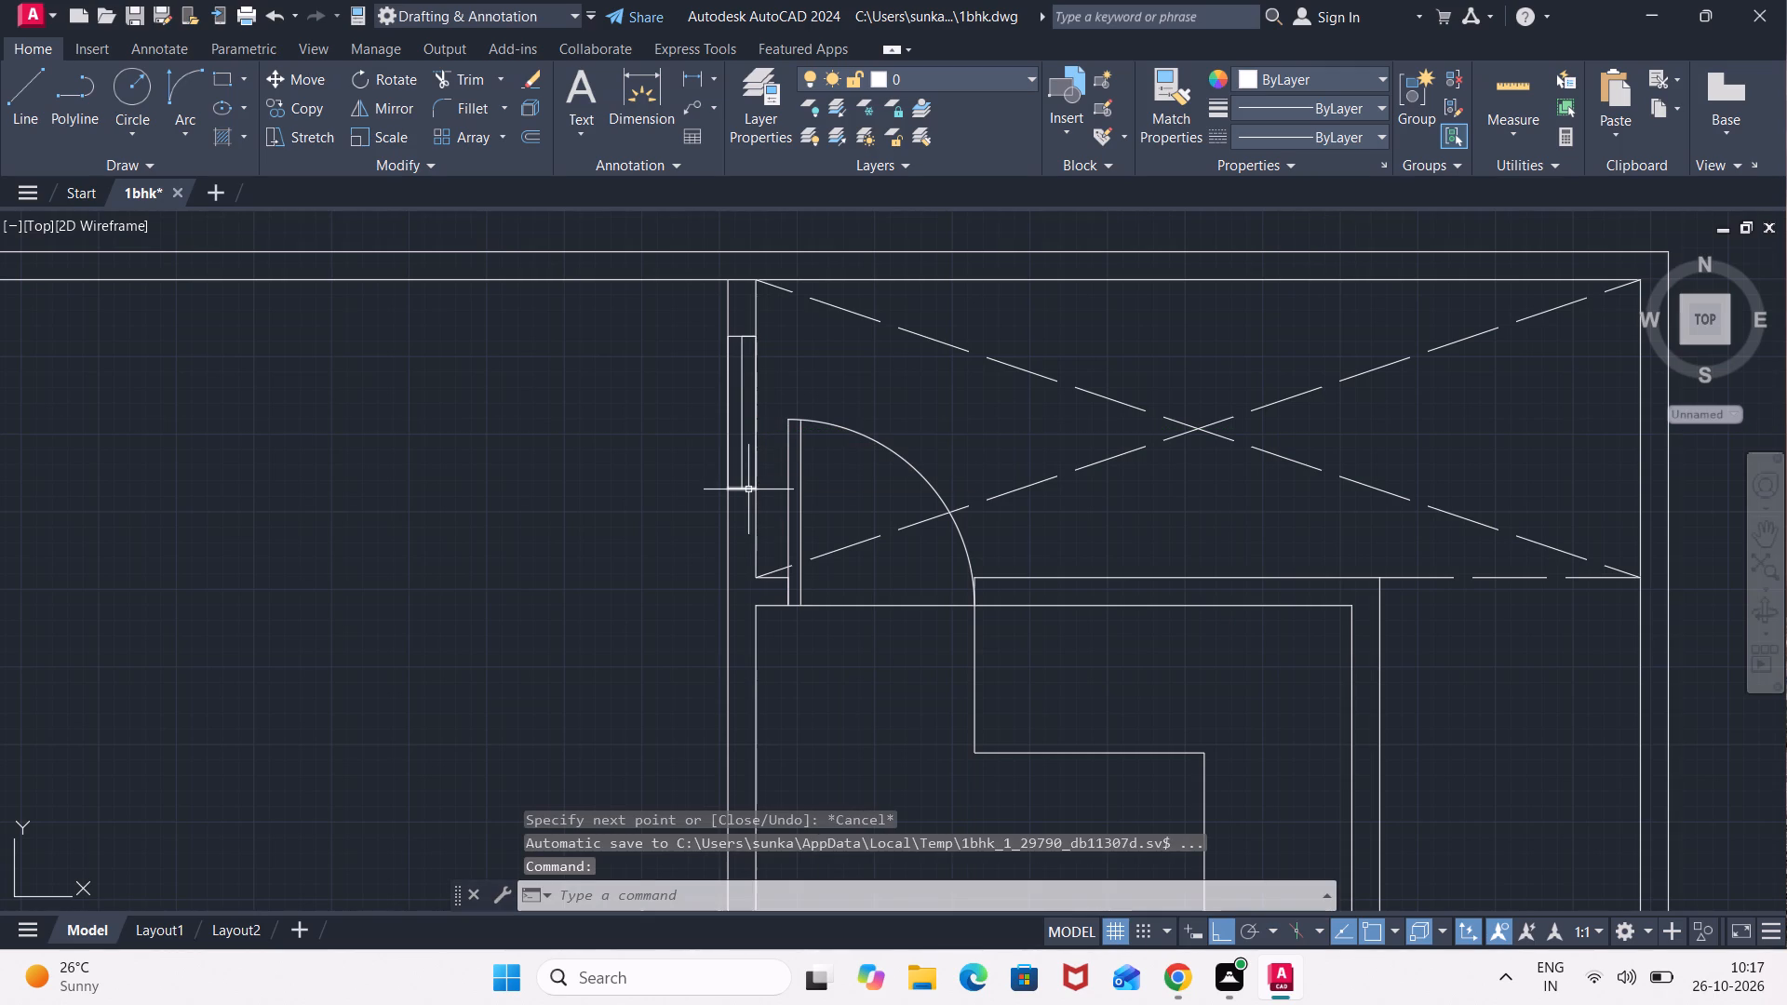
Offset the third window's centerline 0.75" to both sides, once to the left and once to the right.
key(o)
key(Return)
key(Return)
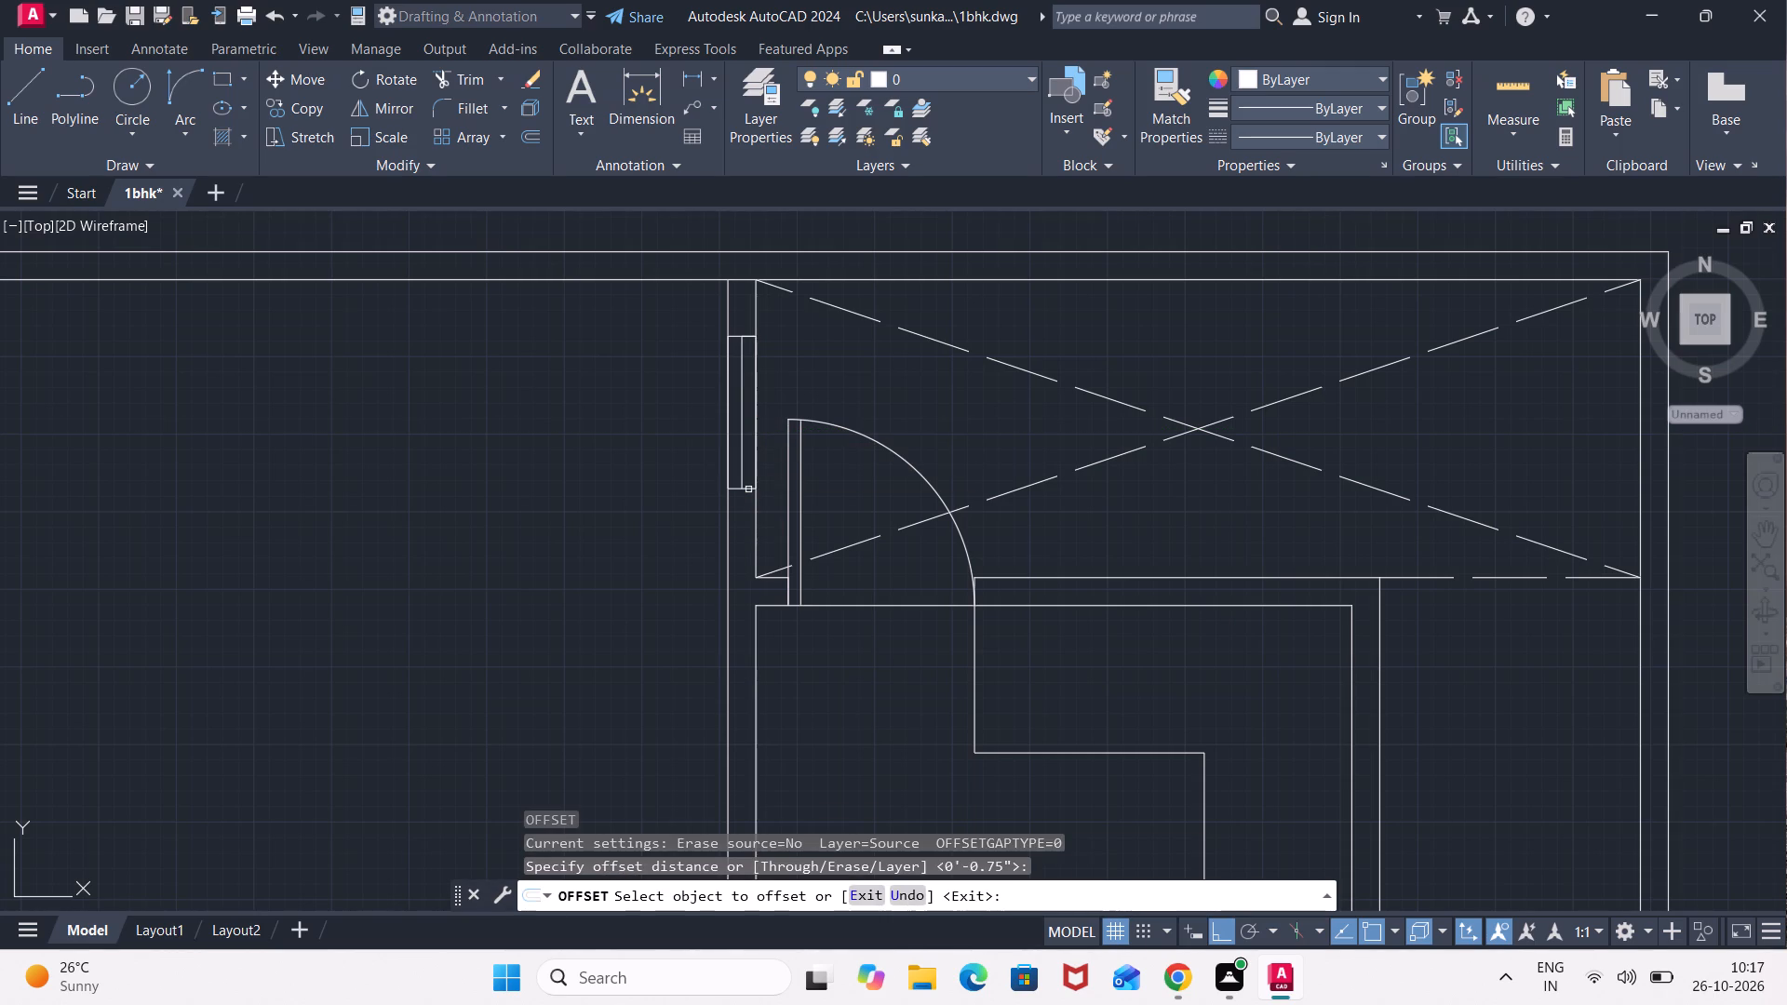
scroll(752, 469, up, 3)
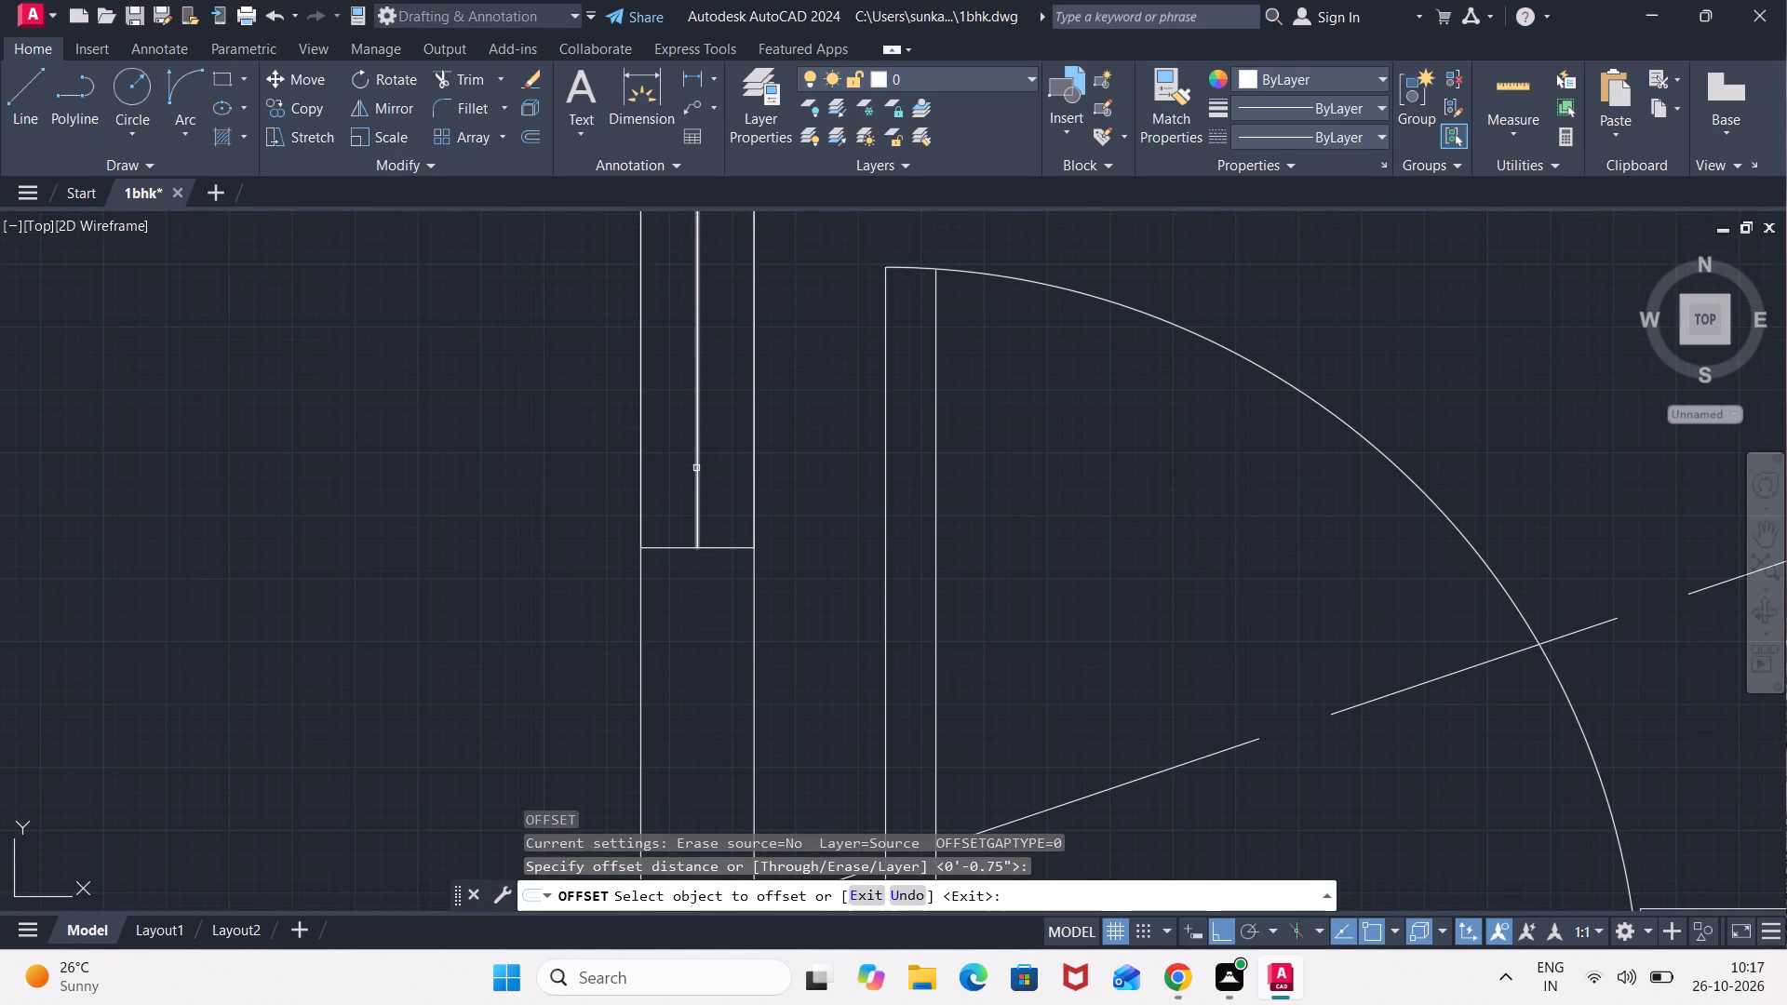
click(696, 468)
click(679, 469)
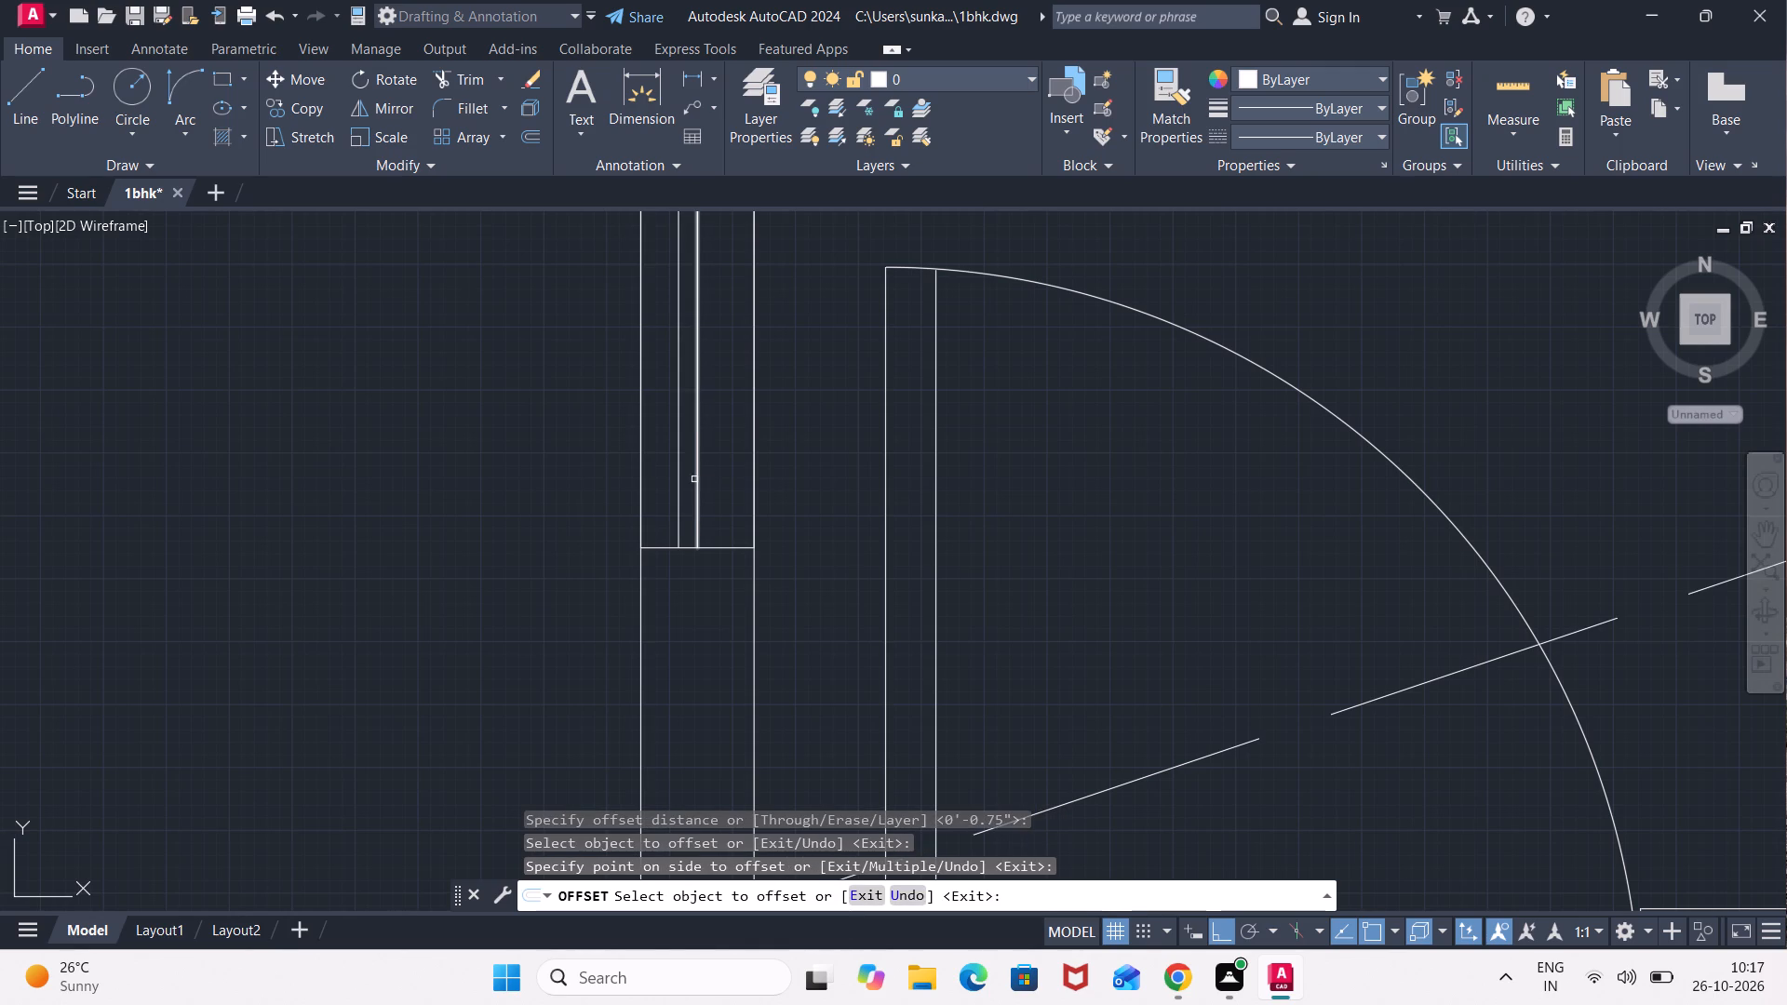
click(694, 479)
click(742, 479)
key(Escape)
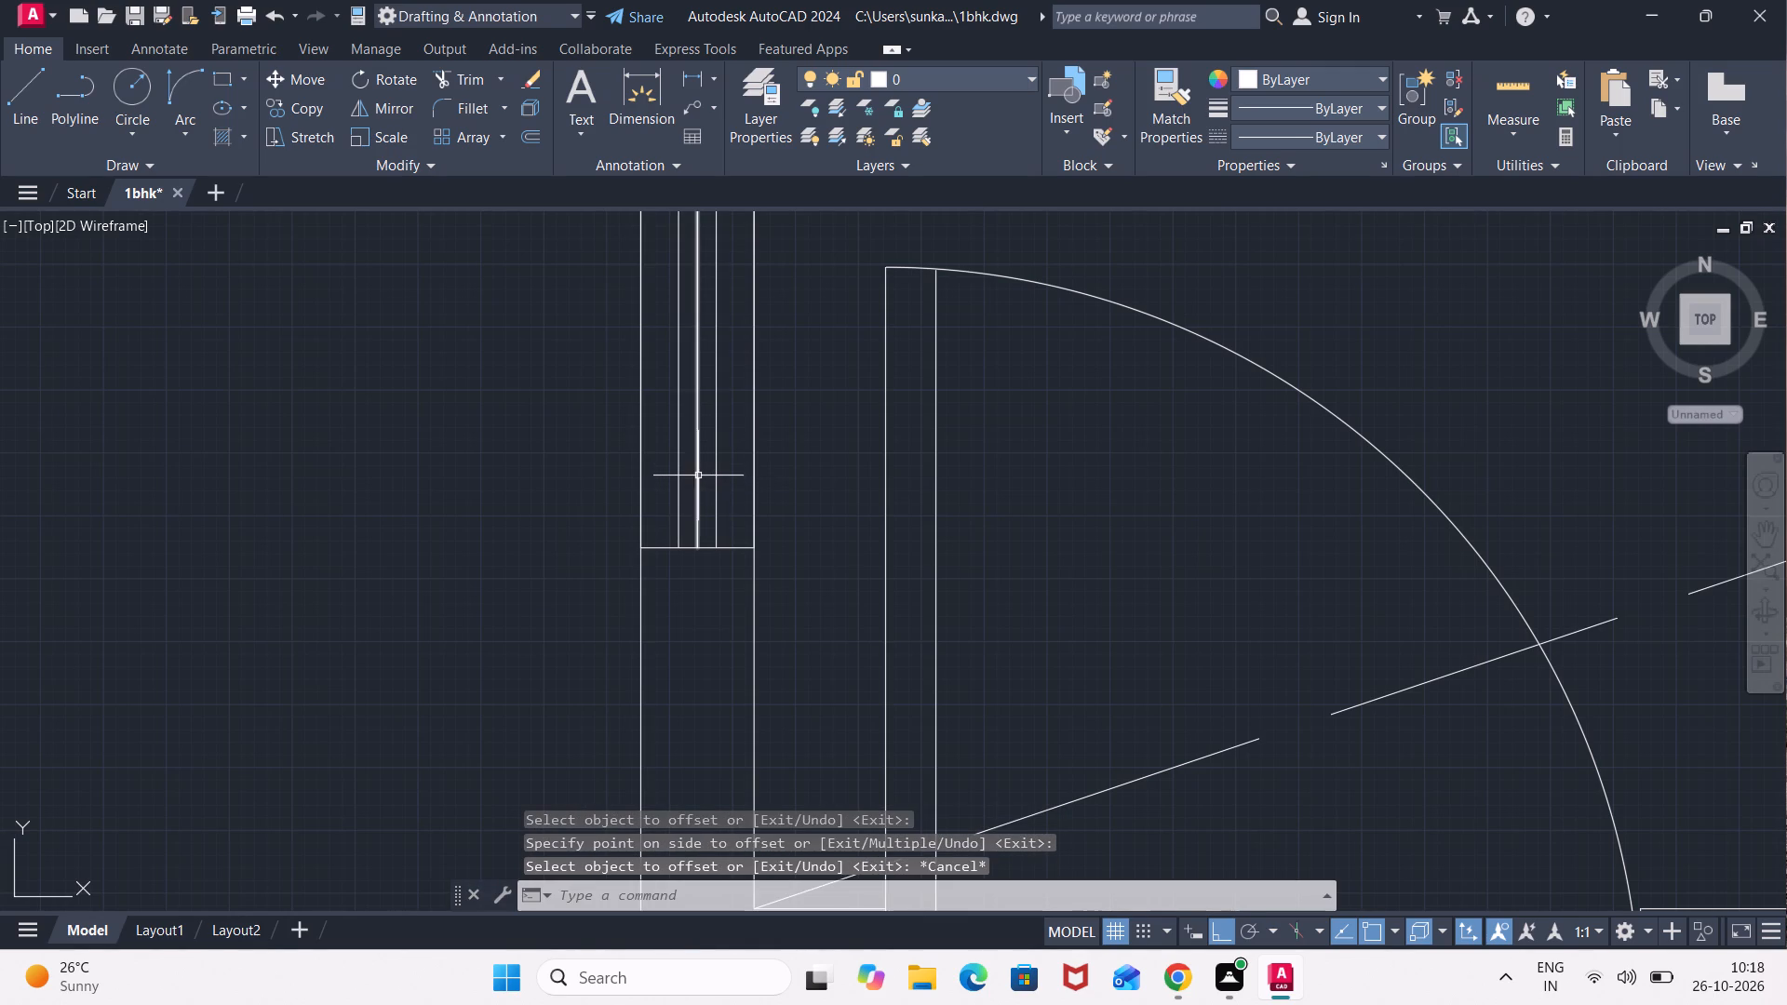
Erase the original centerline between the third window's two offset lines.
click(697, 475)
key(Delete)
Draw a fourth rectangular window outline with Line in the horizontal wall between the dashed-cross area and the counter room.
scroll(695, 476, down, 2)
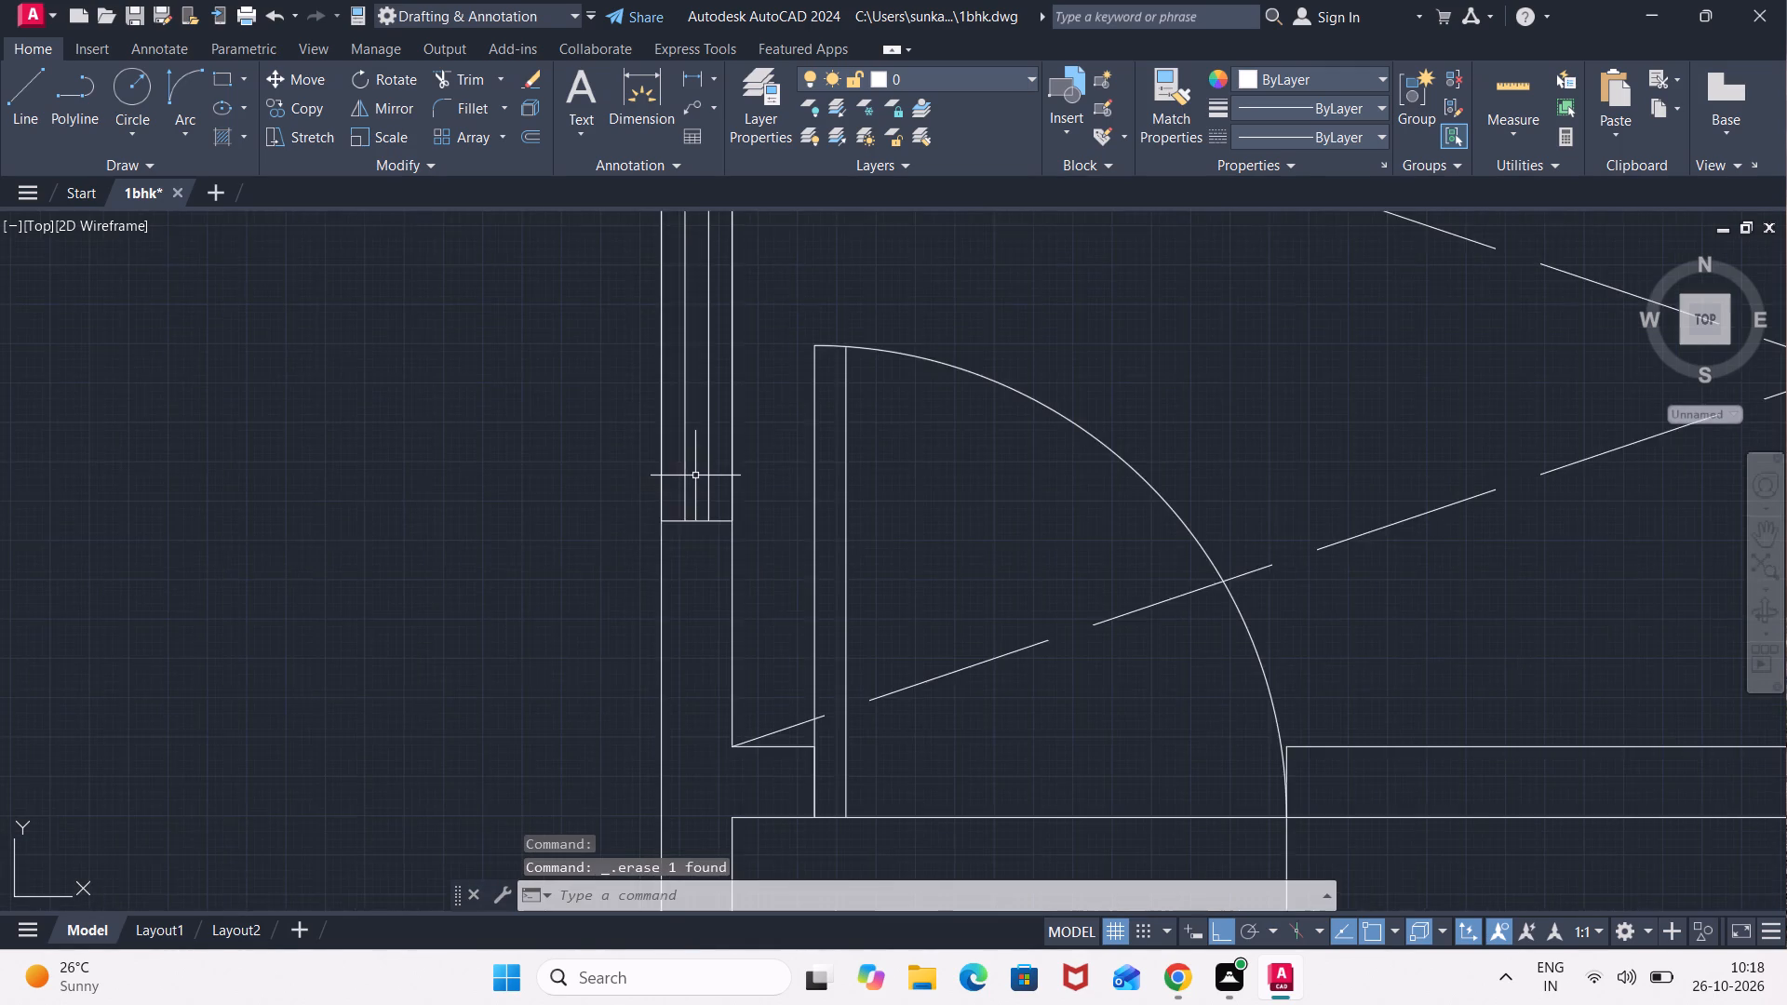
scroll(702, 470, down, 2)
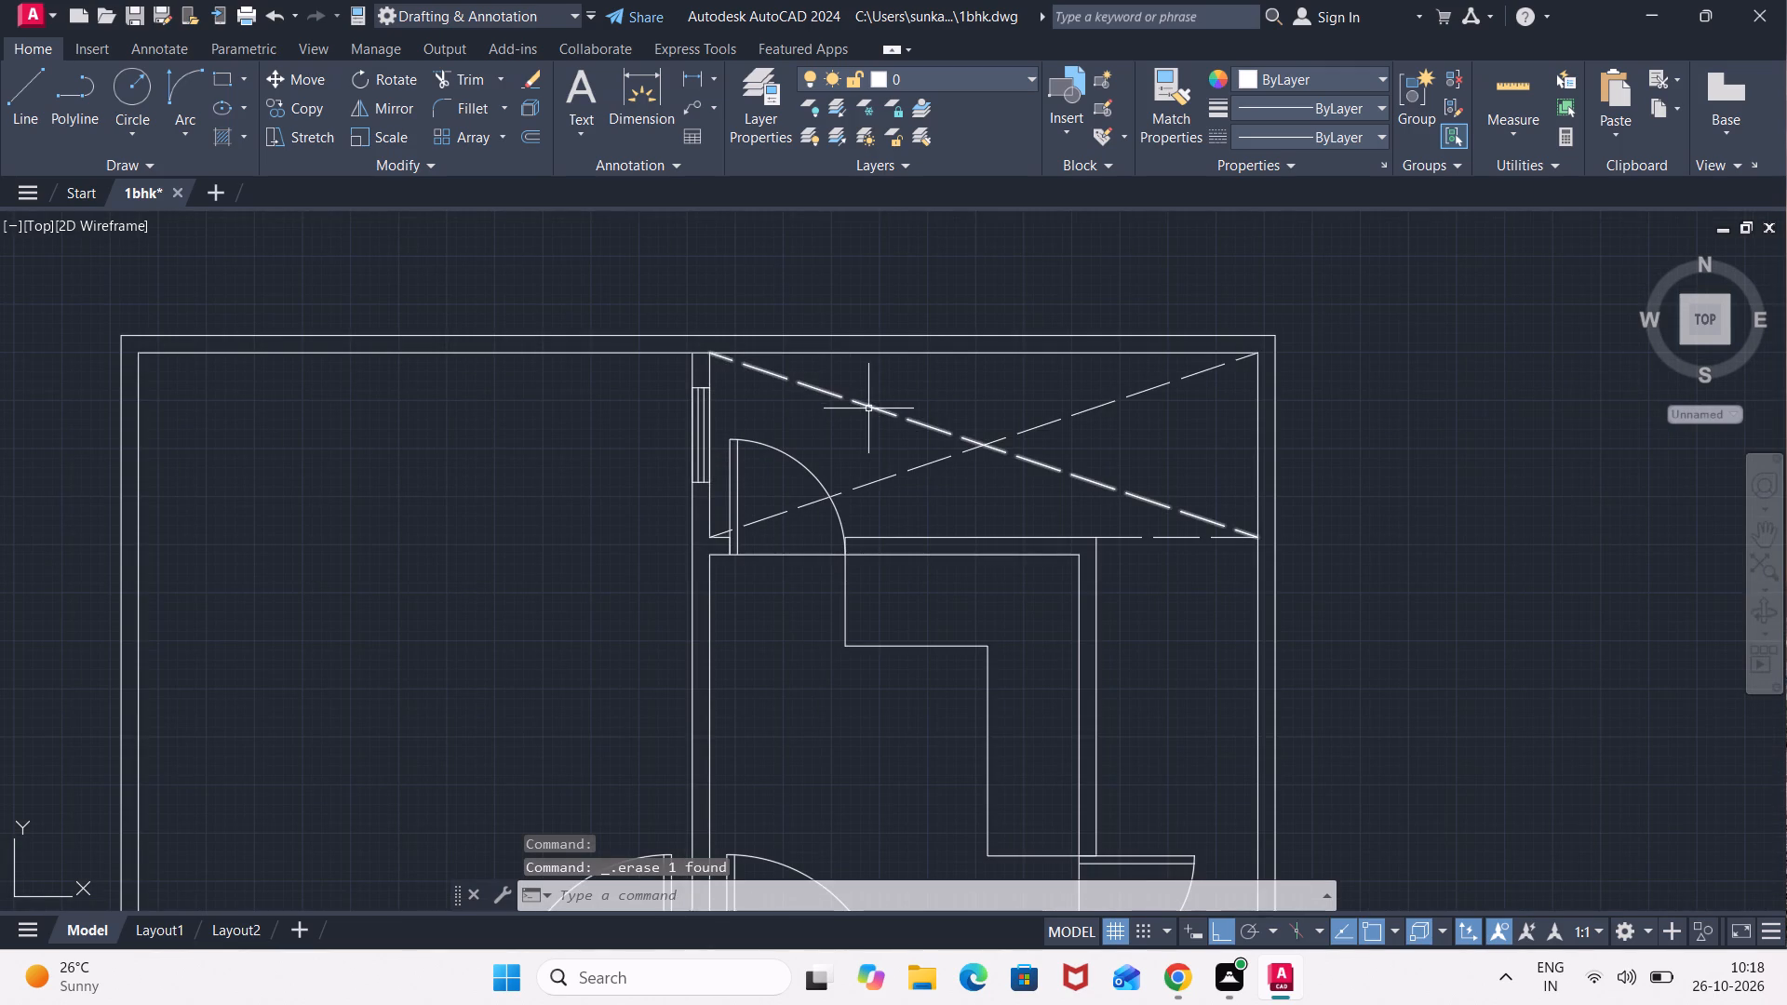
scroll(903, 538, up, 2)
key(l)
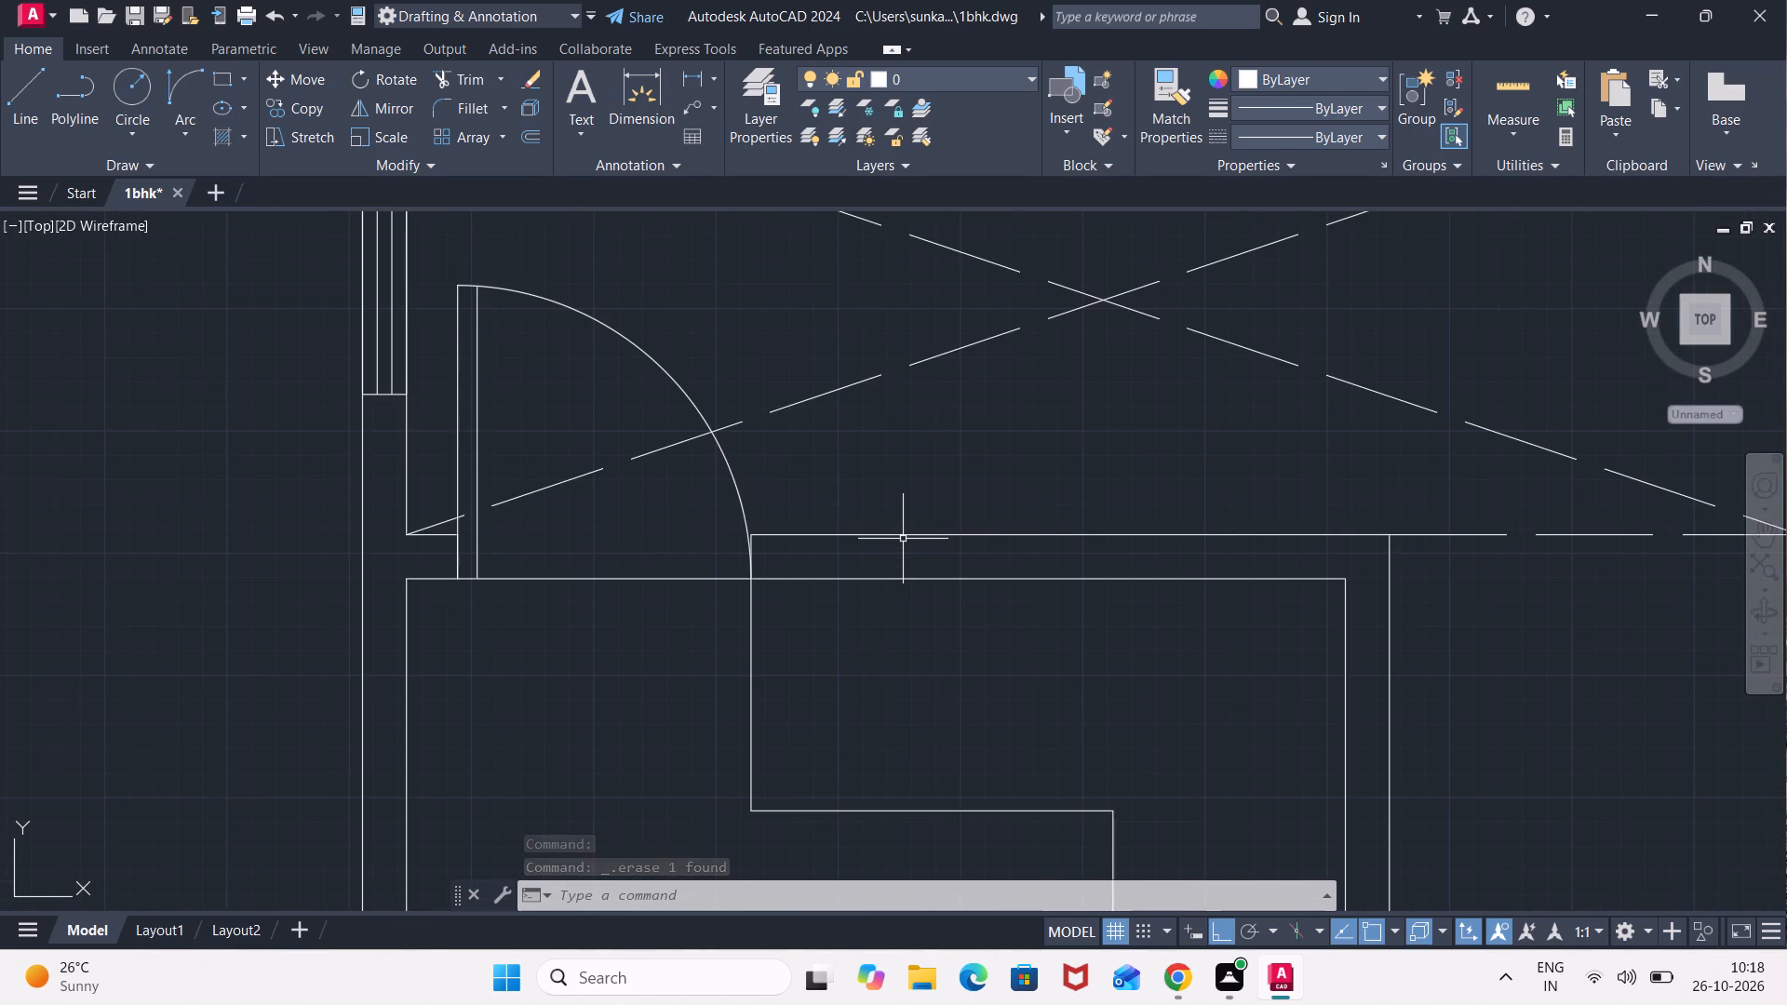
key(Return)
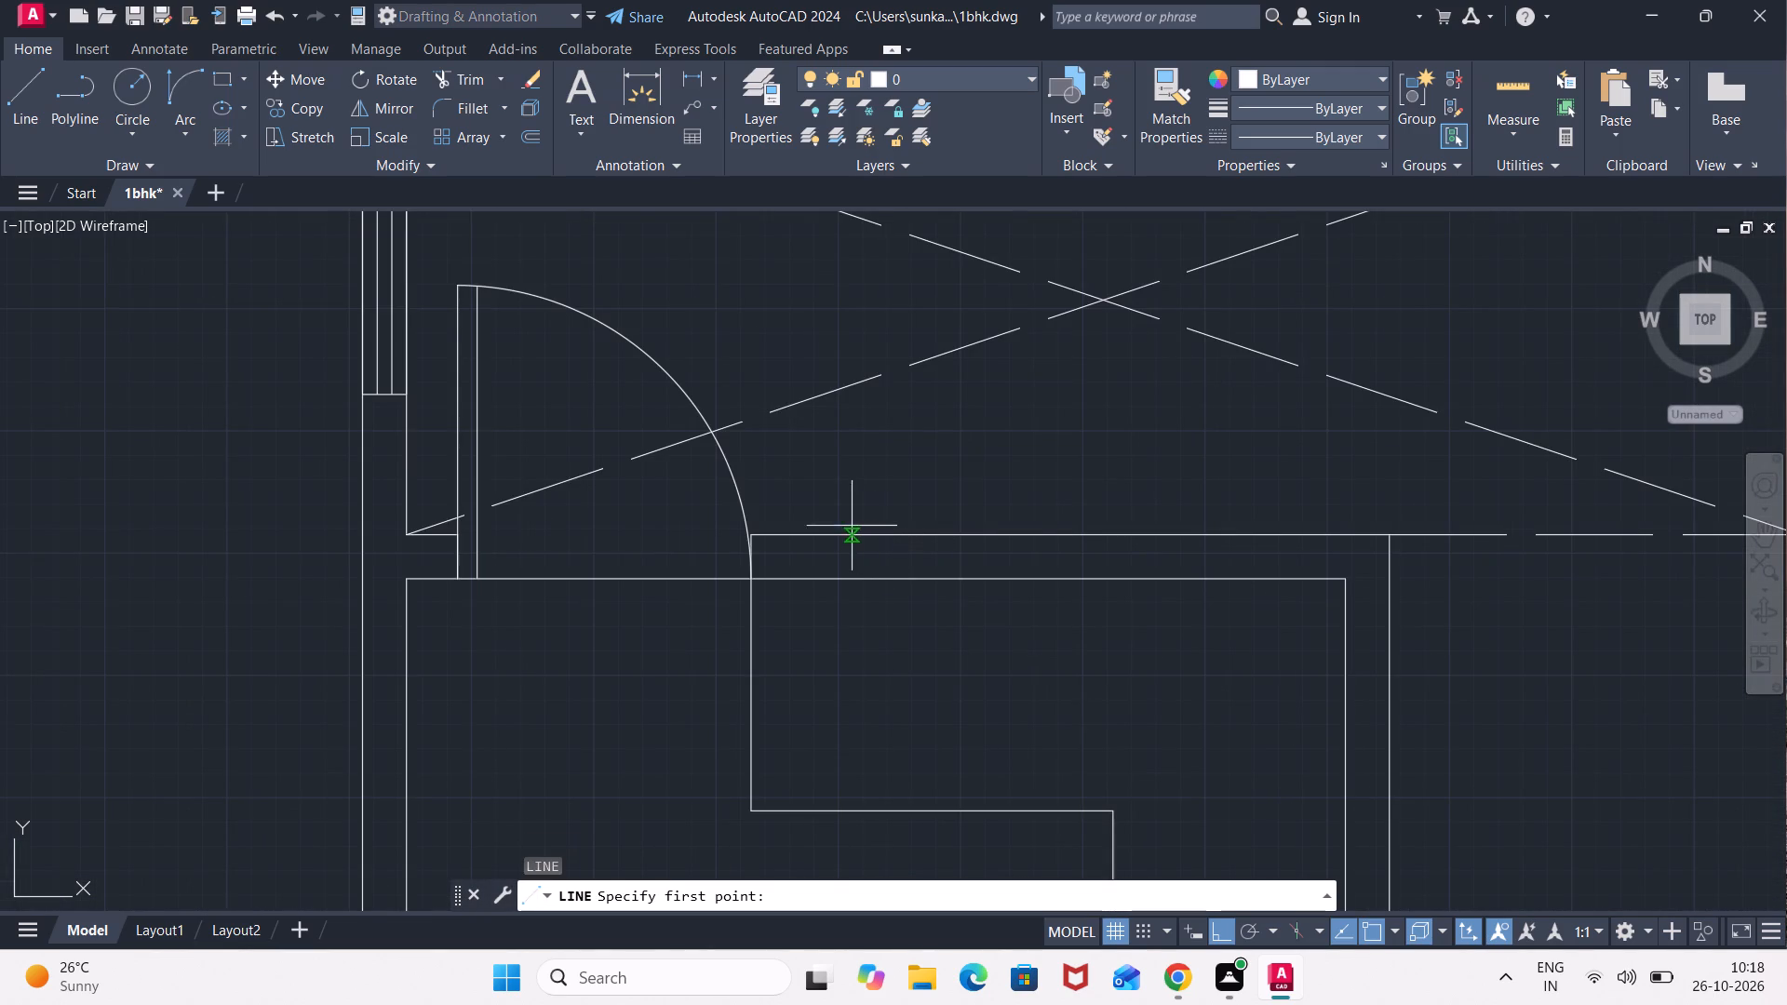
click(851, 538)
click(853, 582)
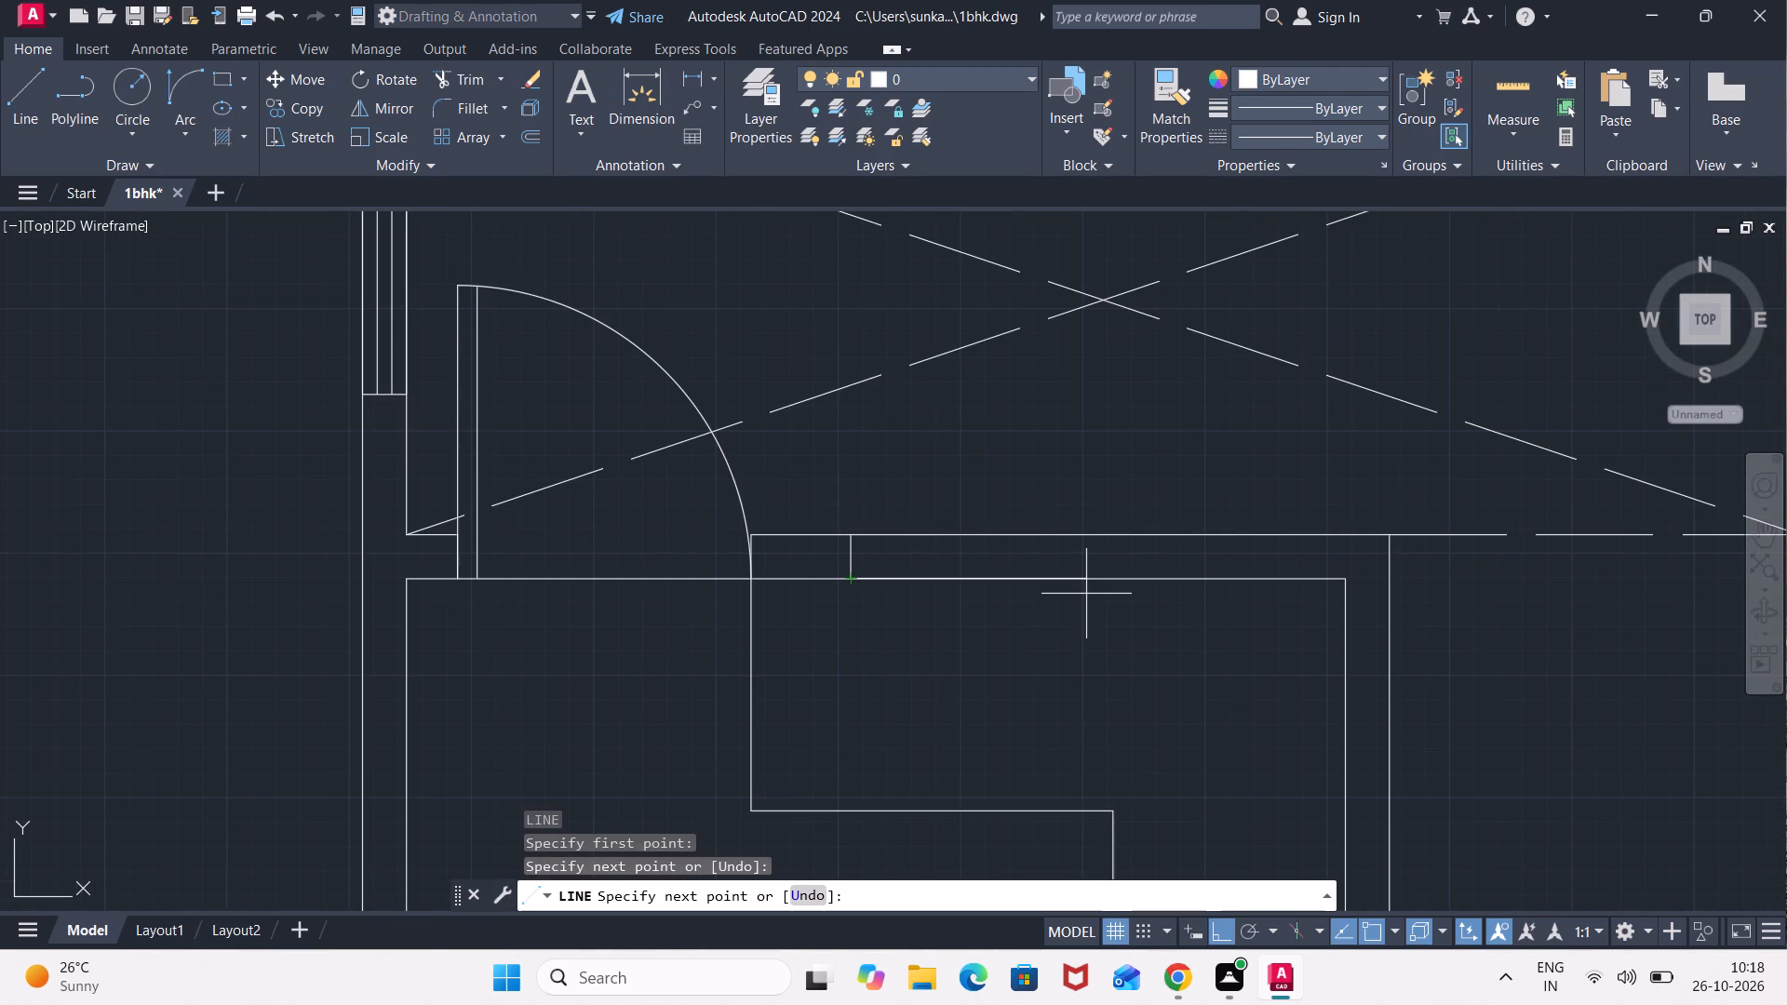
click(1180, 584)
click(1172, 534)
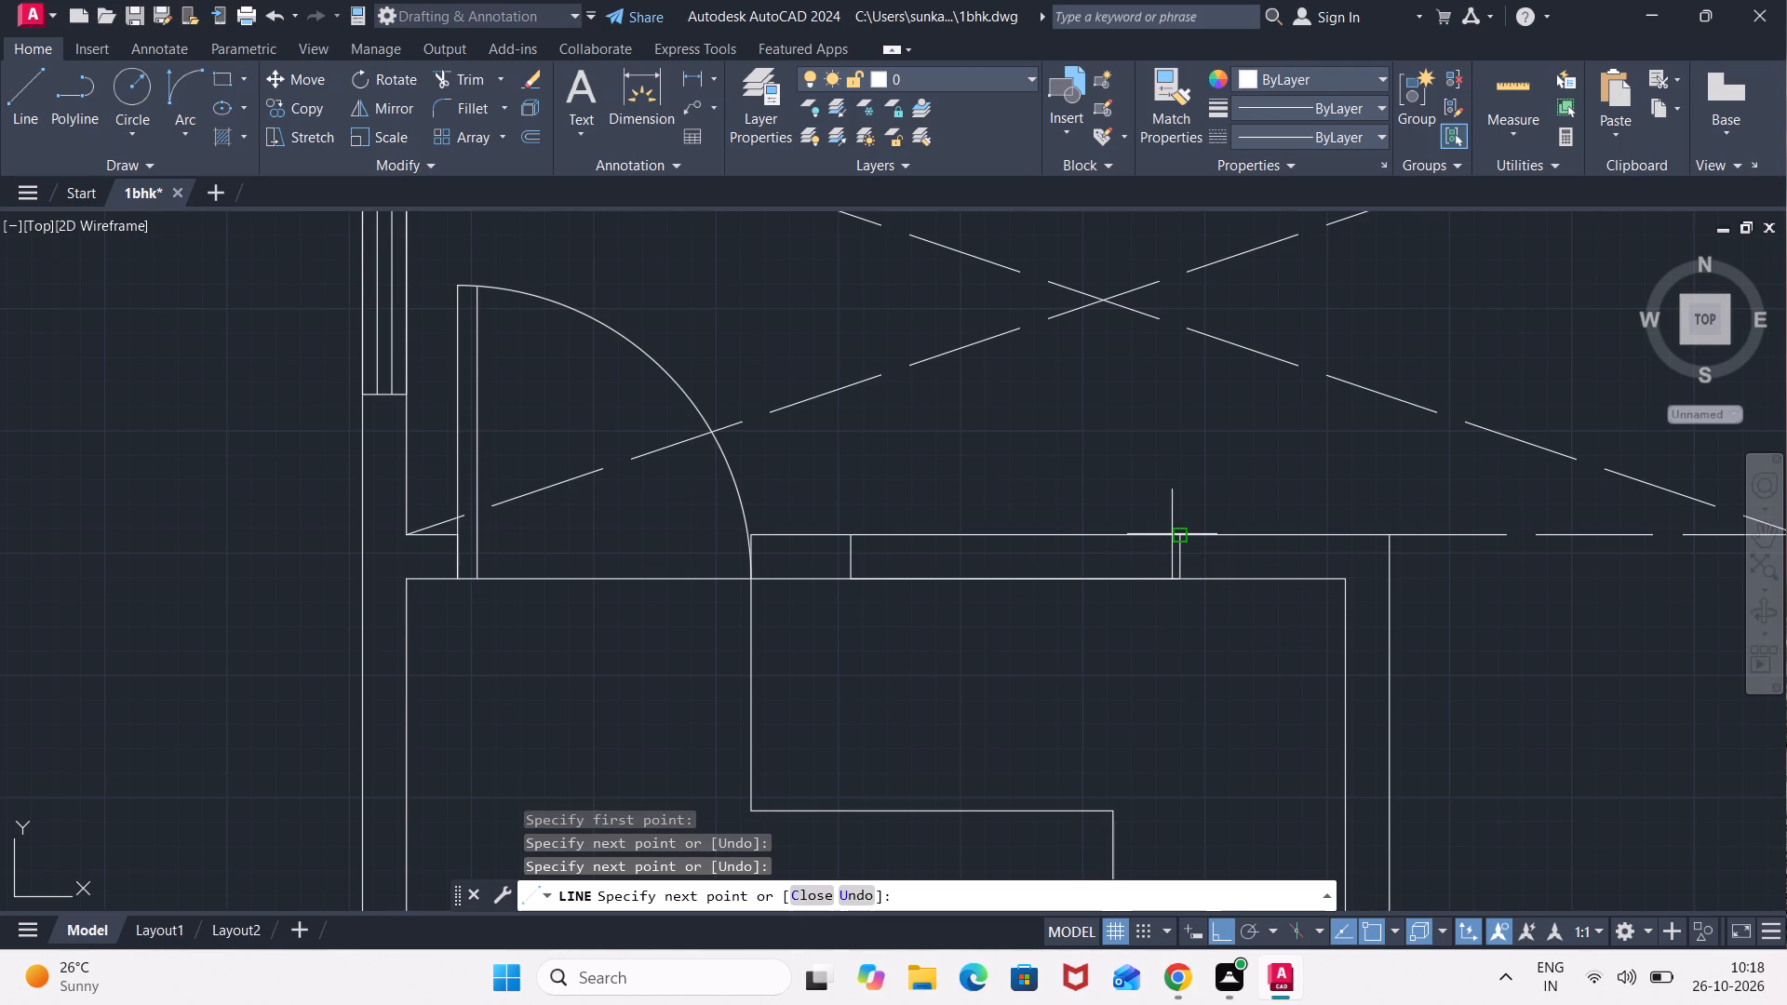
click(854, 536)
Draw a horizontal centerline through the fourth window outline between the midpoints of its short ends.
click(850, 548)
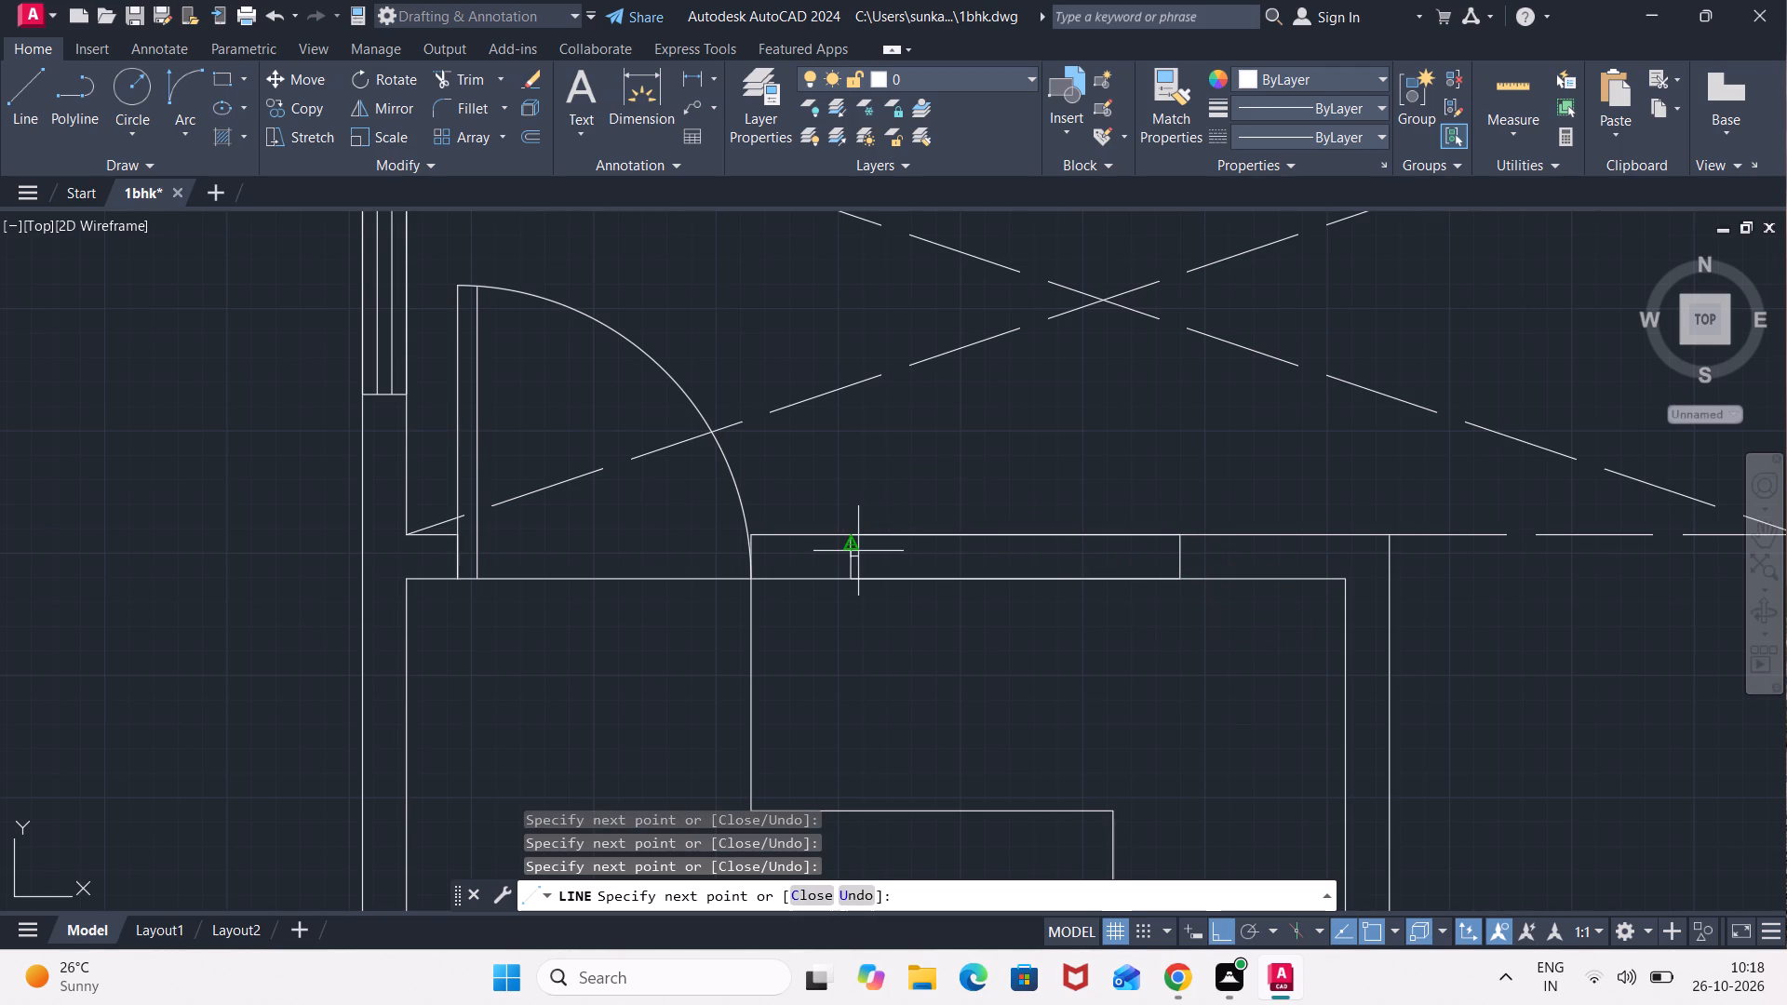
click(1176, 563)
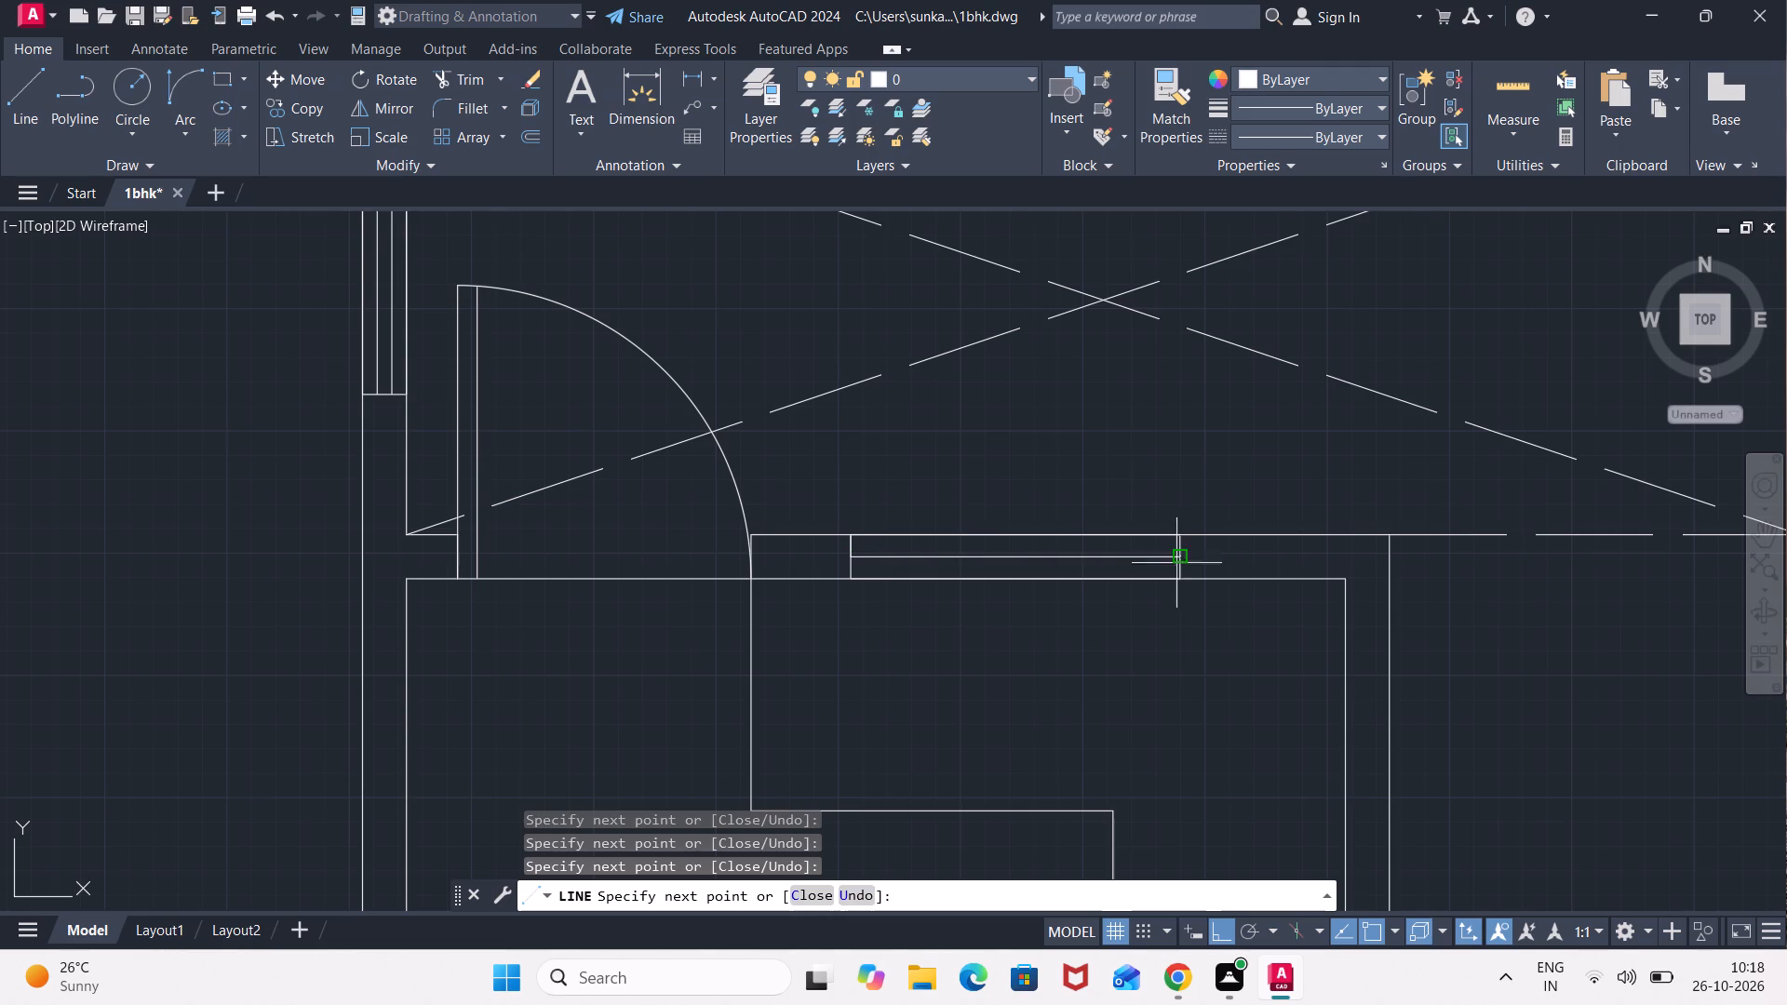
key(Escape)
Offset the fourth window's centerline 0.75" to both sides, once above and once below.
key(o)
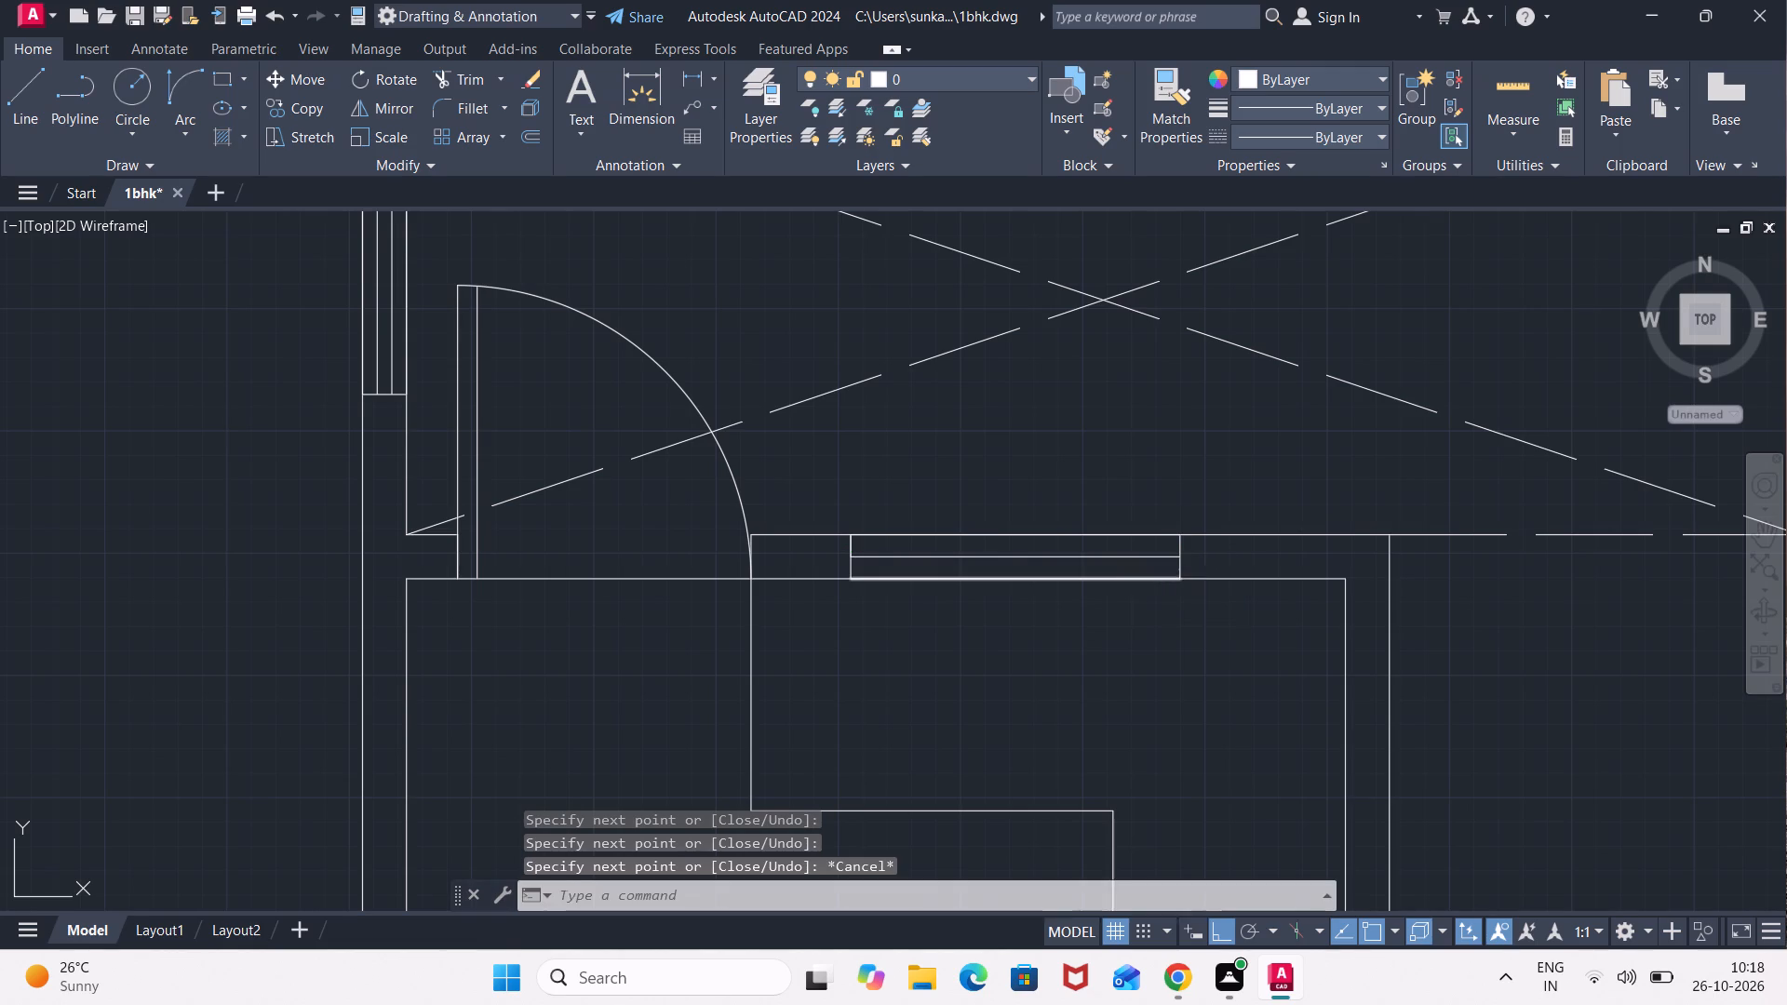
key(Return)
key(Return)
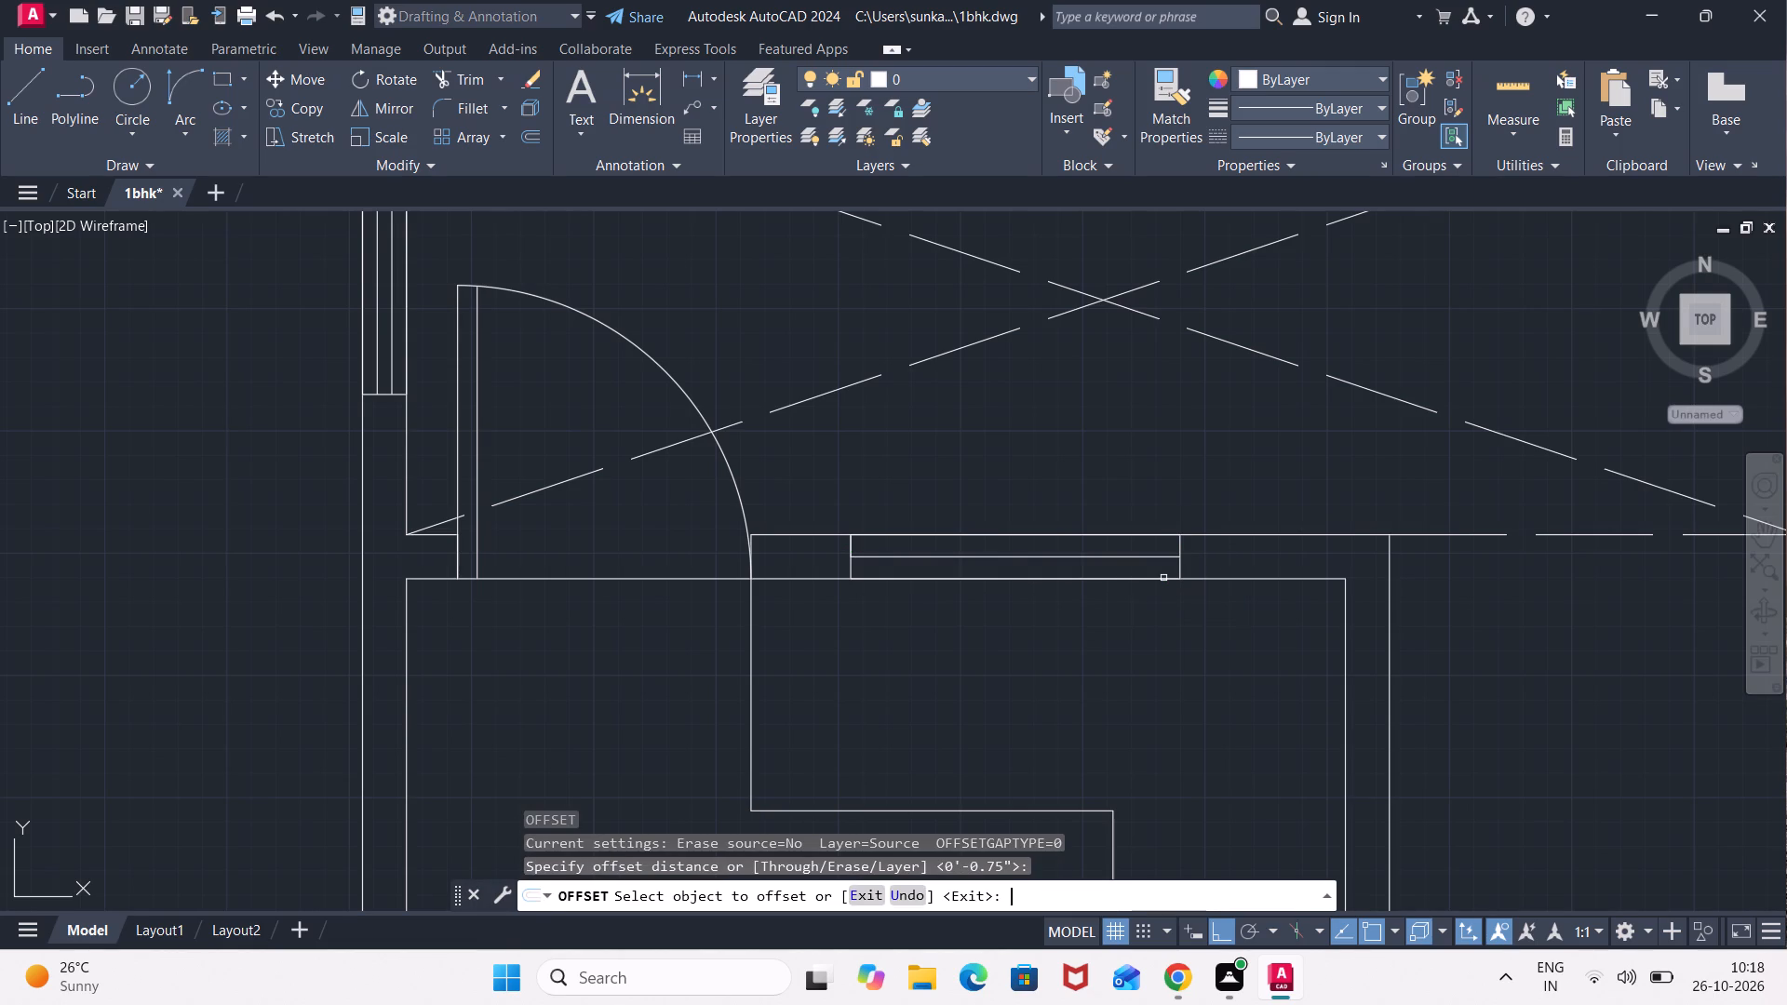
click(1168, 555)
click(1163, 532)
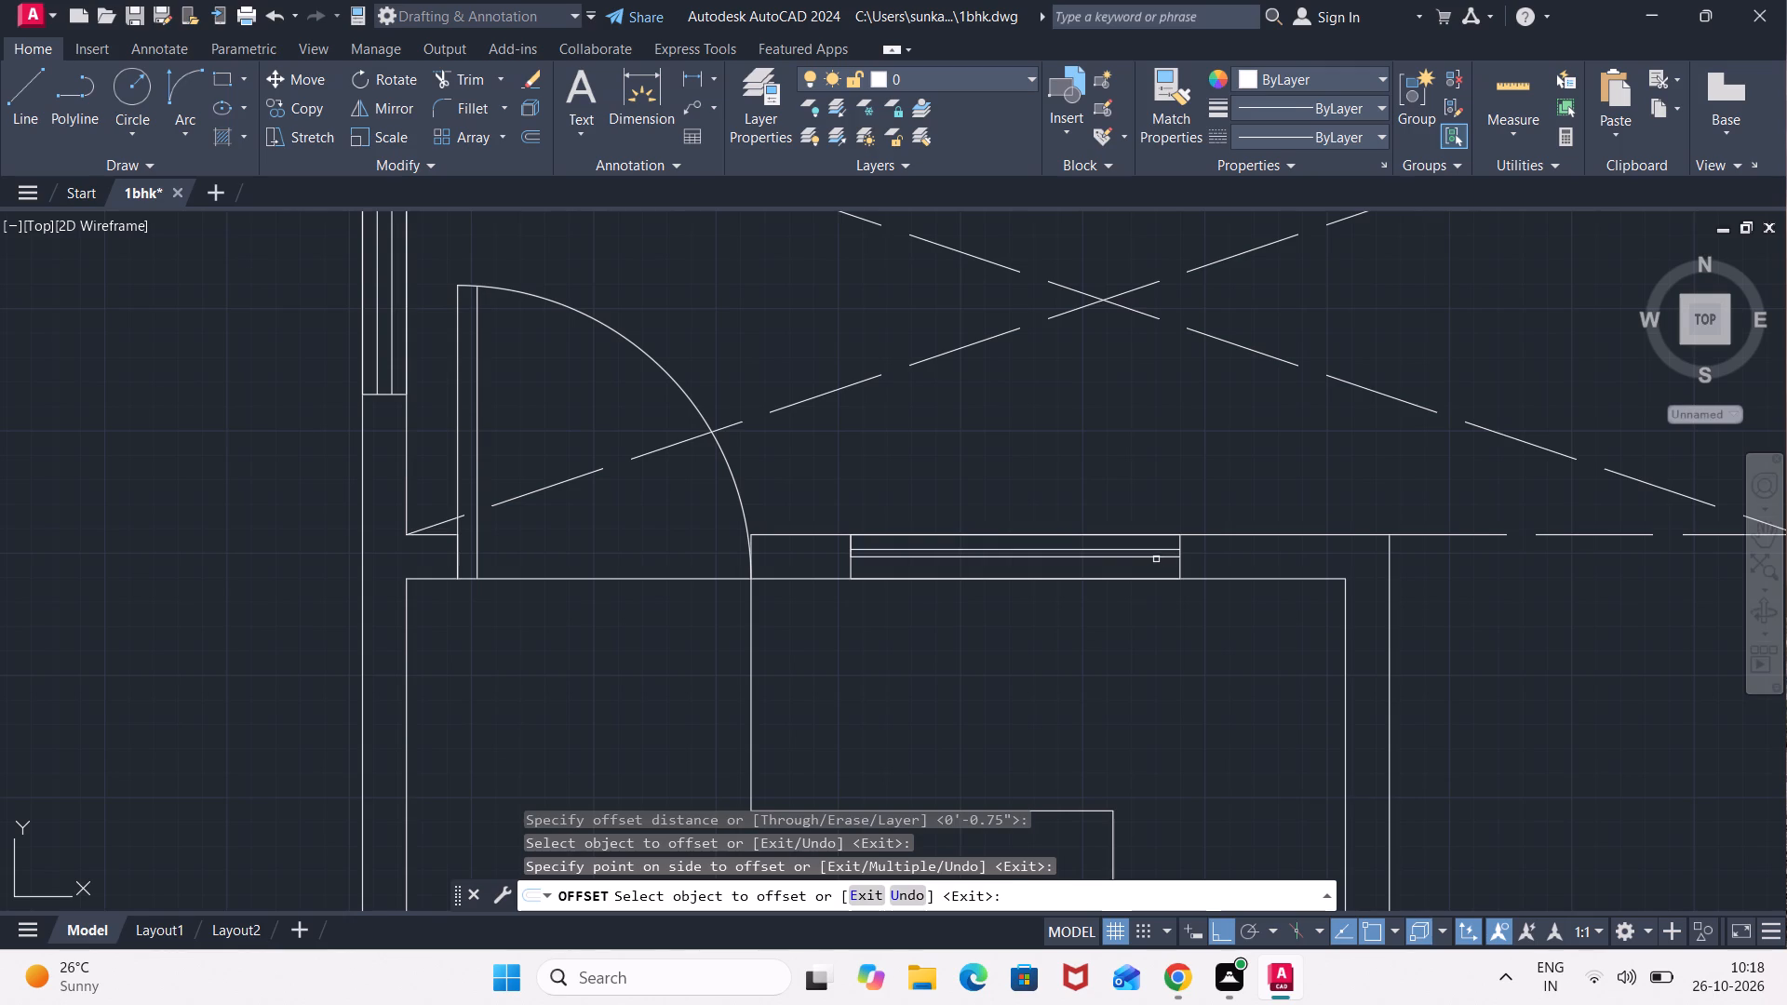
click(1155, 559)
click(1153, 587)
key(Escape)
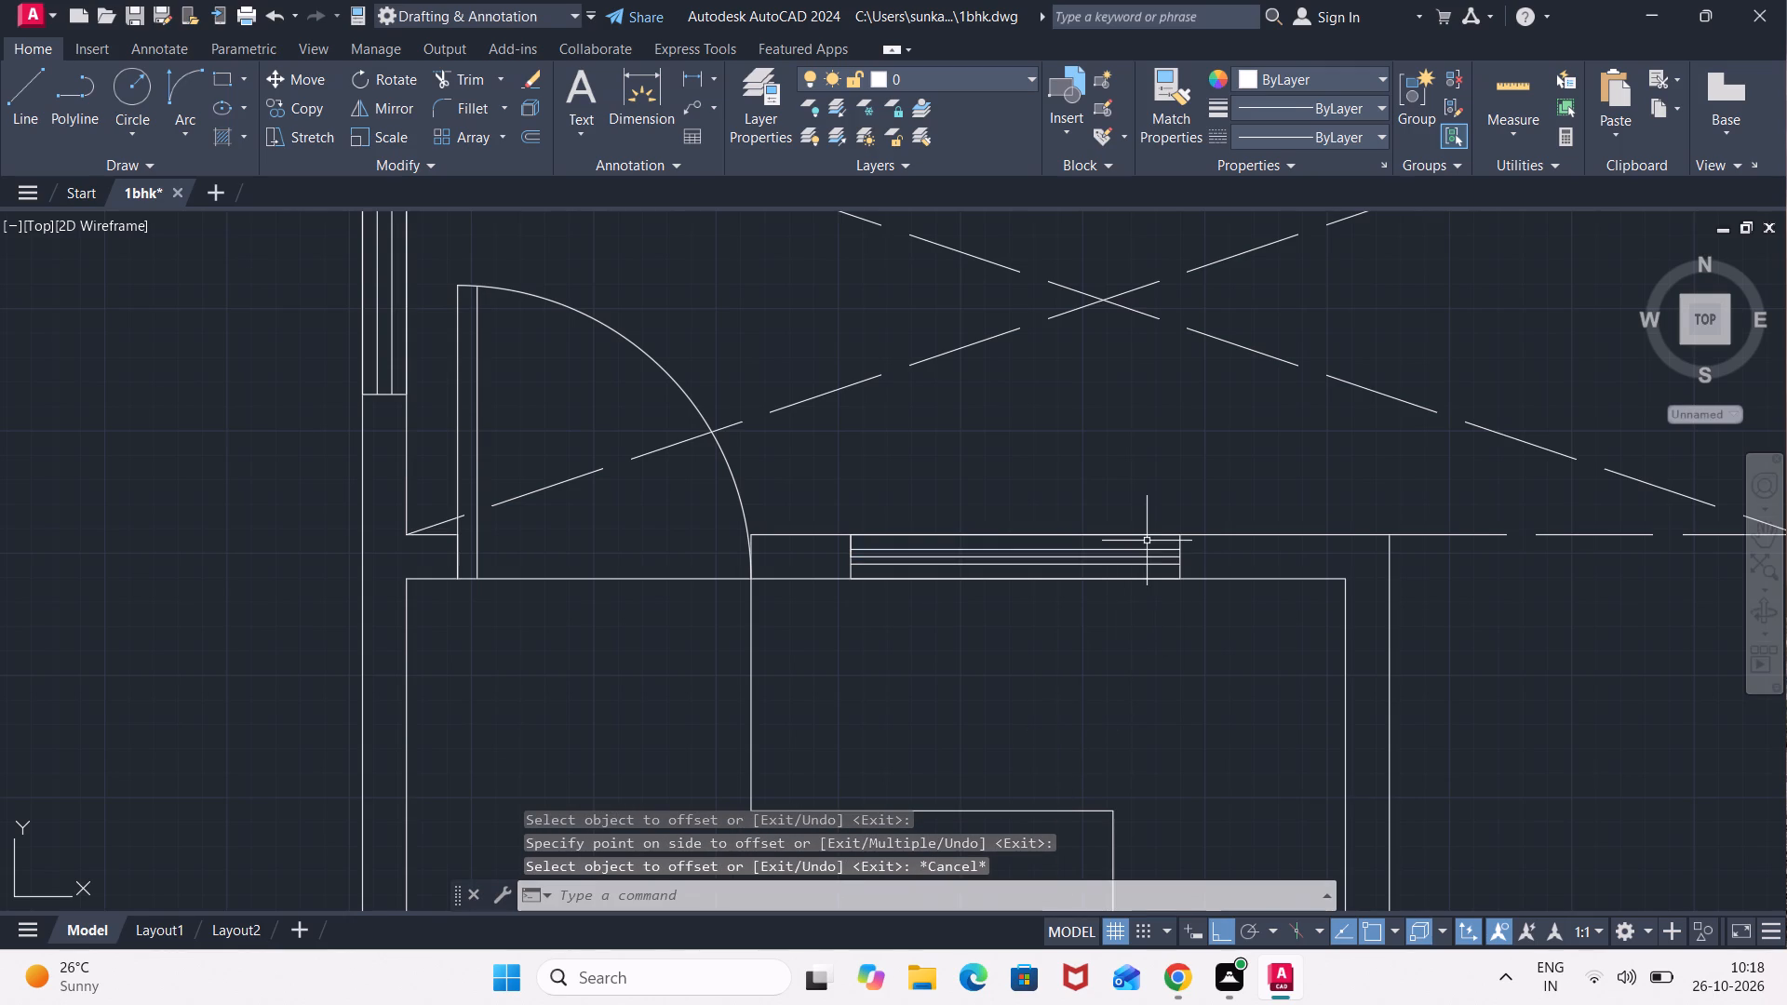
Erase the original centerline between the fourth window's two offset lines.
scroll(1147, 558, up, 1)
click(1147, 558)
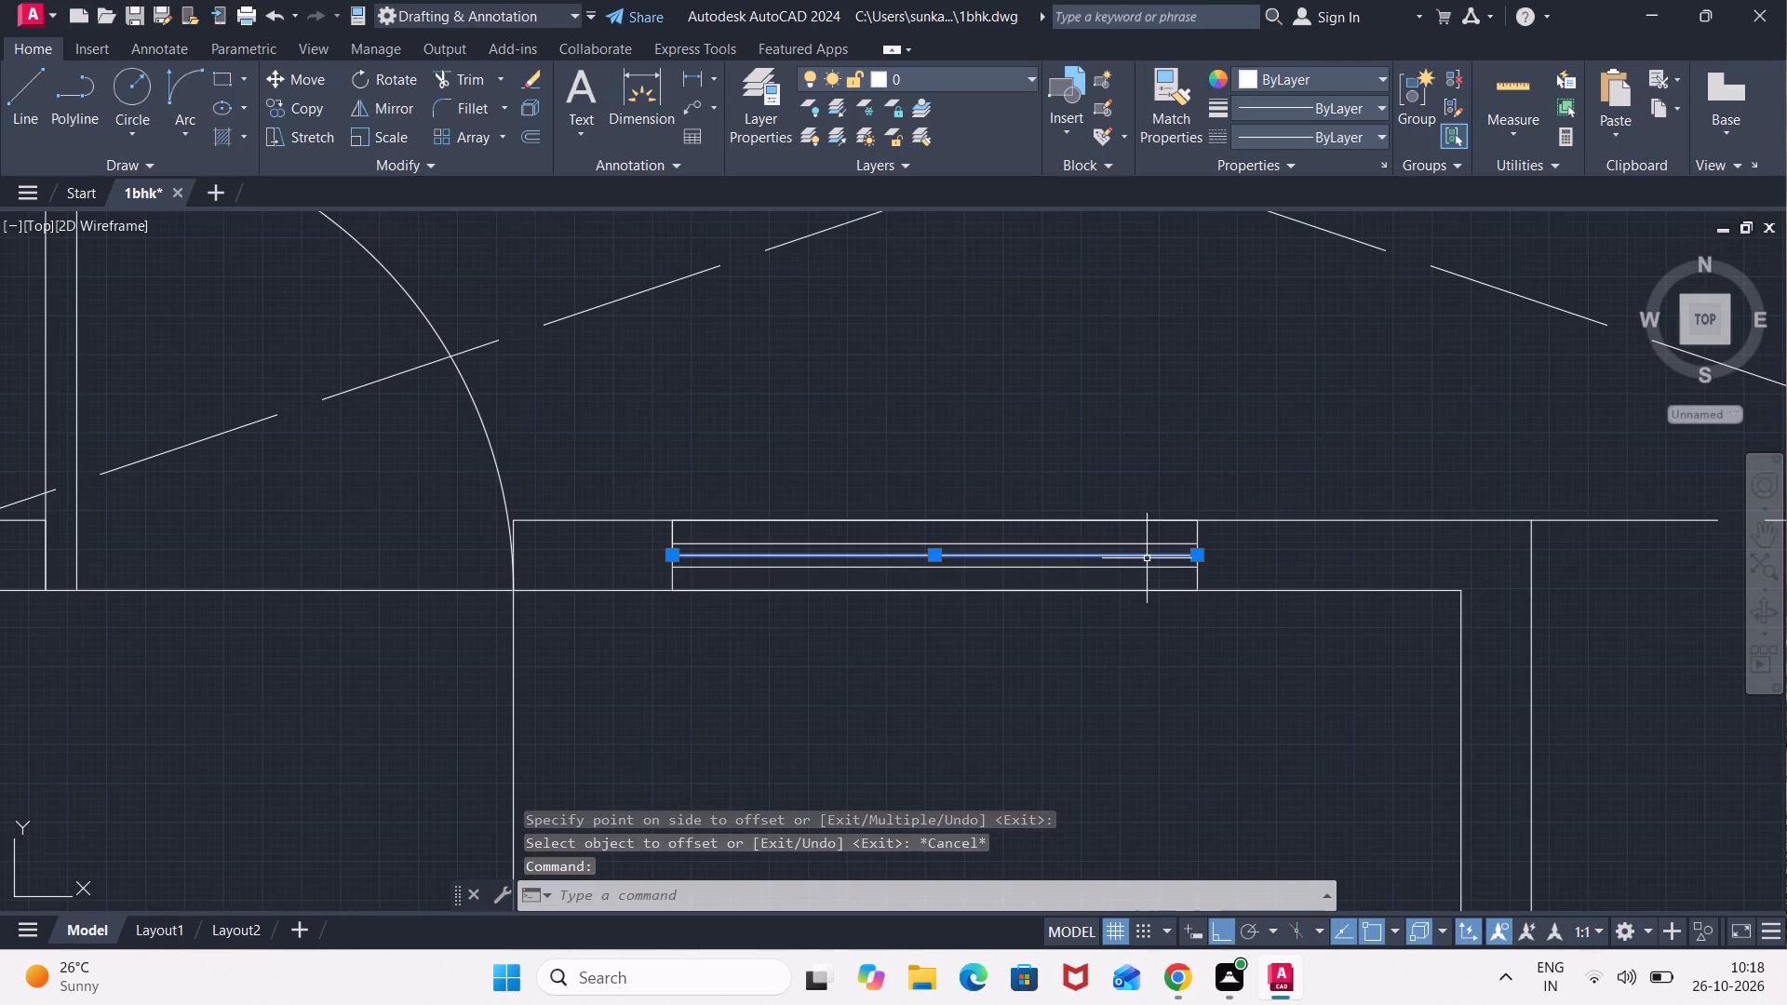
key(Delete)
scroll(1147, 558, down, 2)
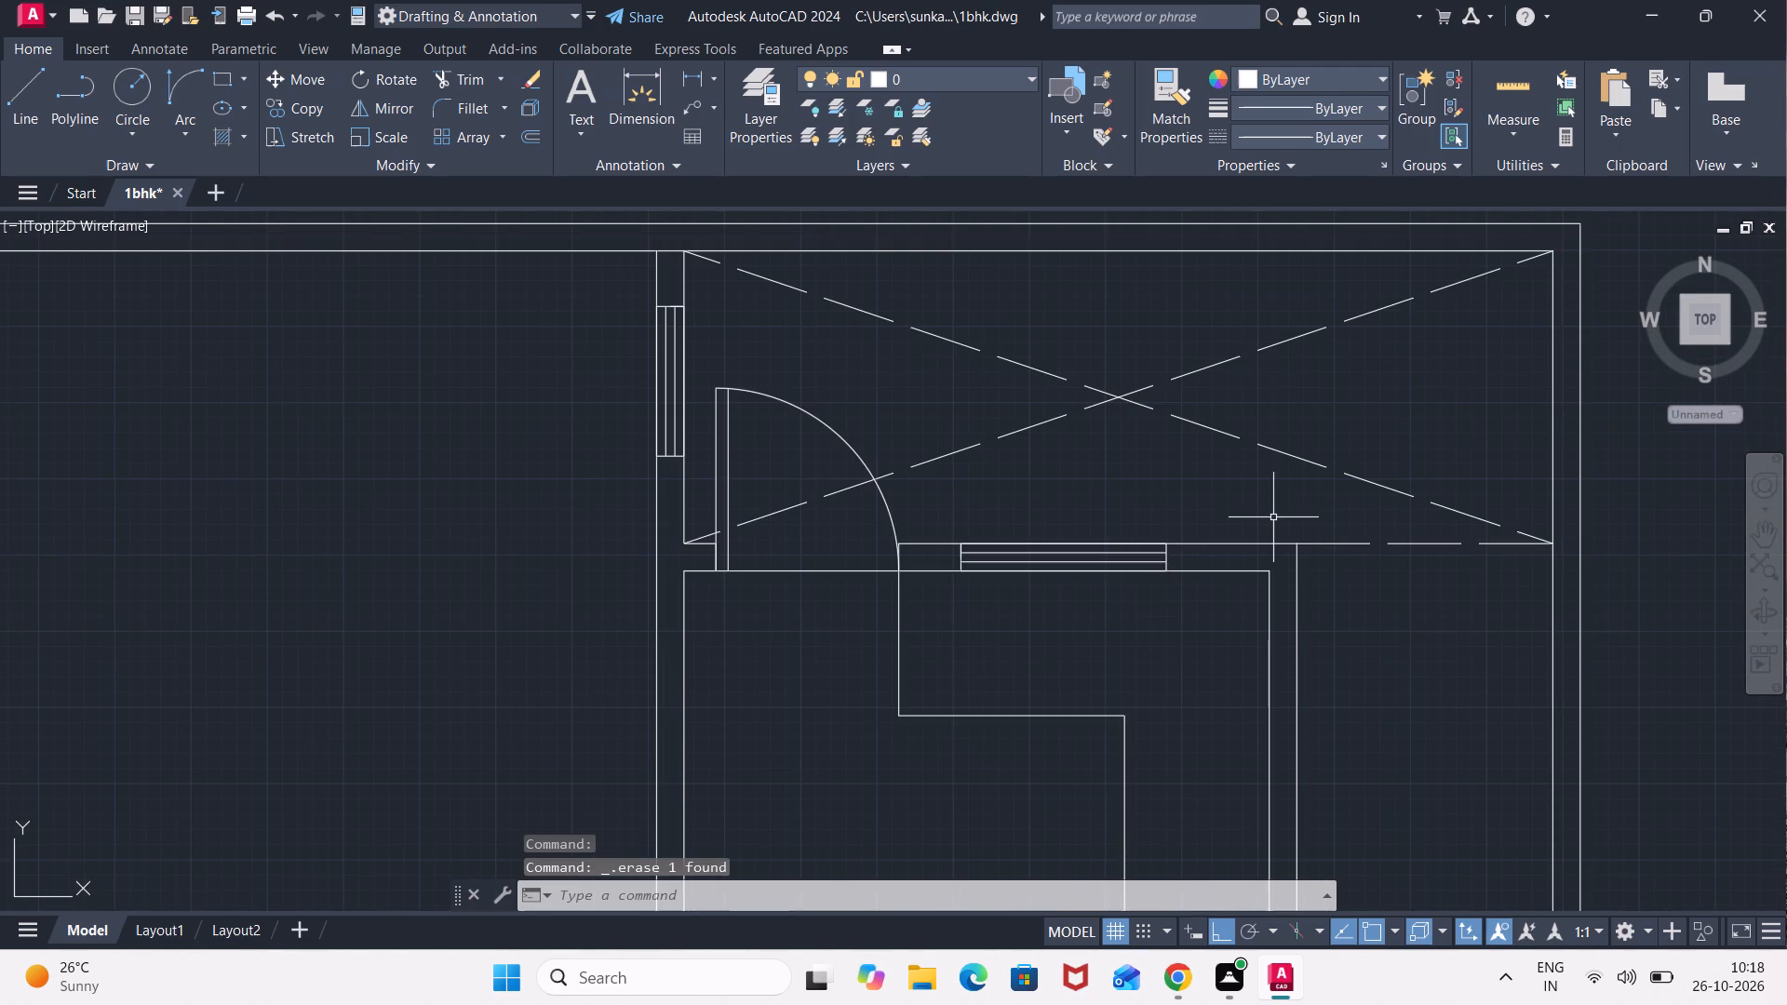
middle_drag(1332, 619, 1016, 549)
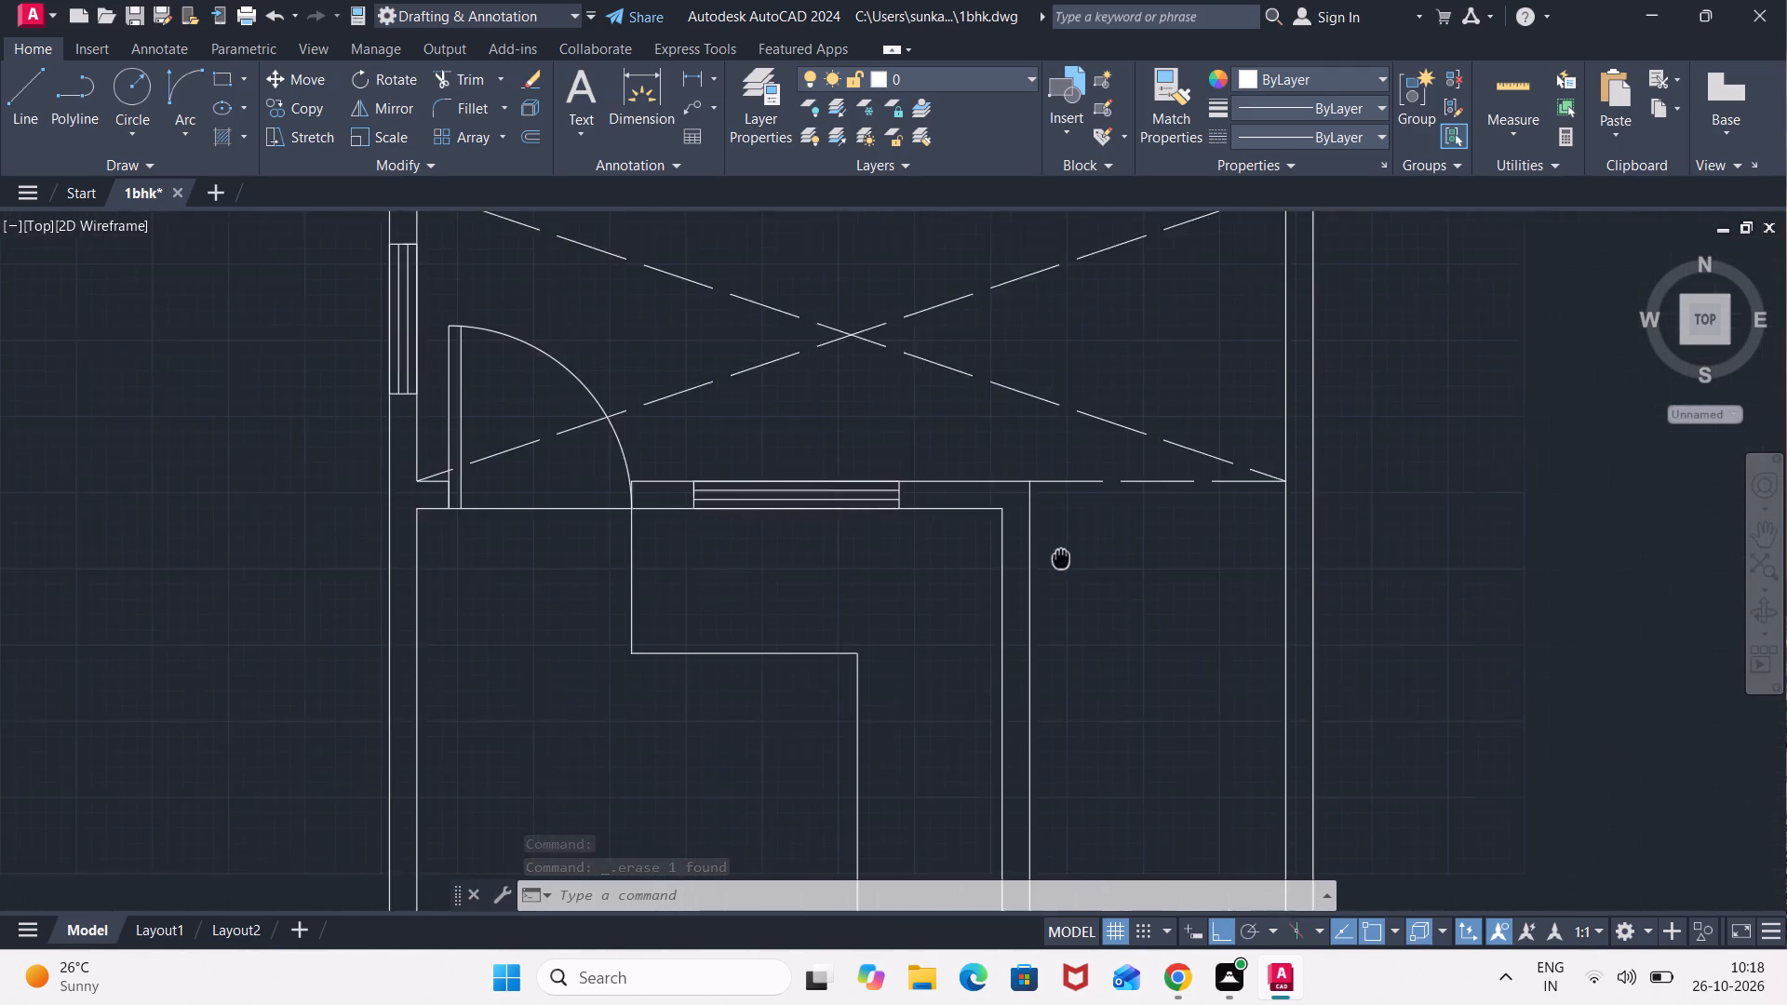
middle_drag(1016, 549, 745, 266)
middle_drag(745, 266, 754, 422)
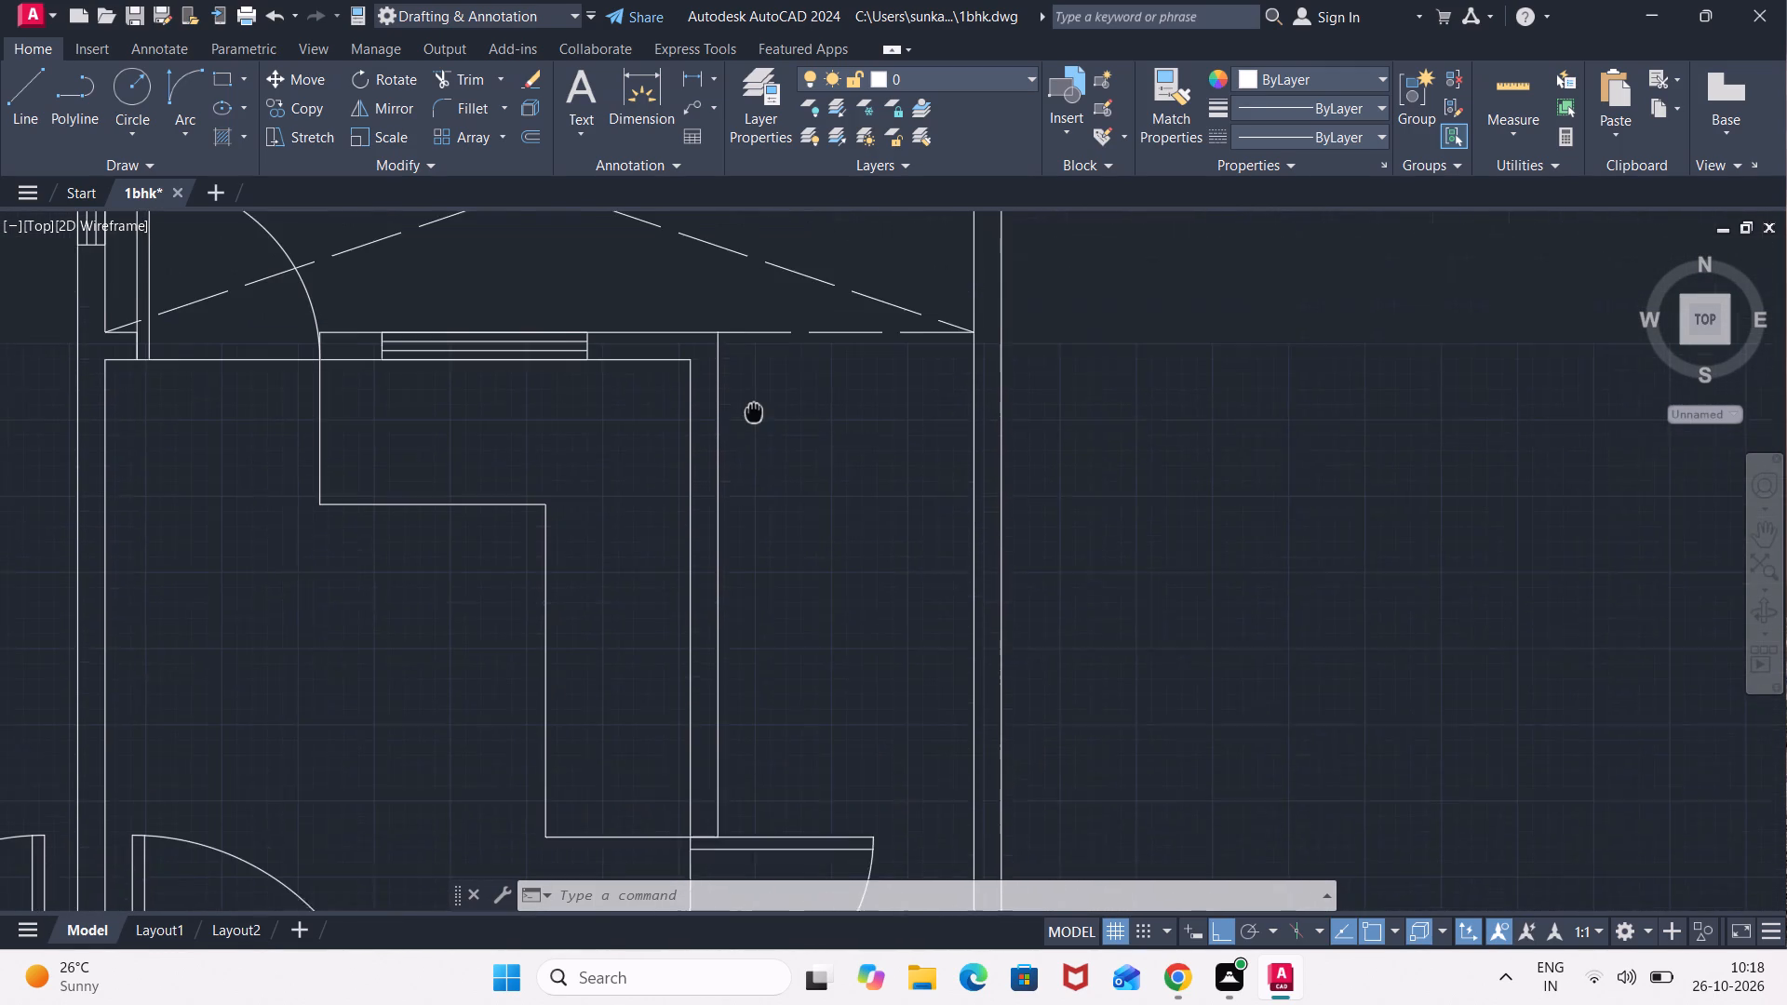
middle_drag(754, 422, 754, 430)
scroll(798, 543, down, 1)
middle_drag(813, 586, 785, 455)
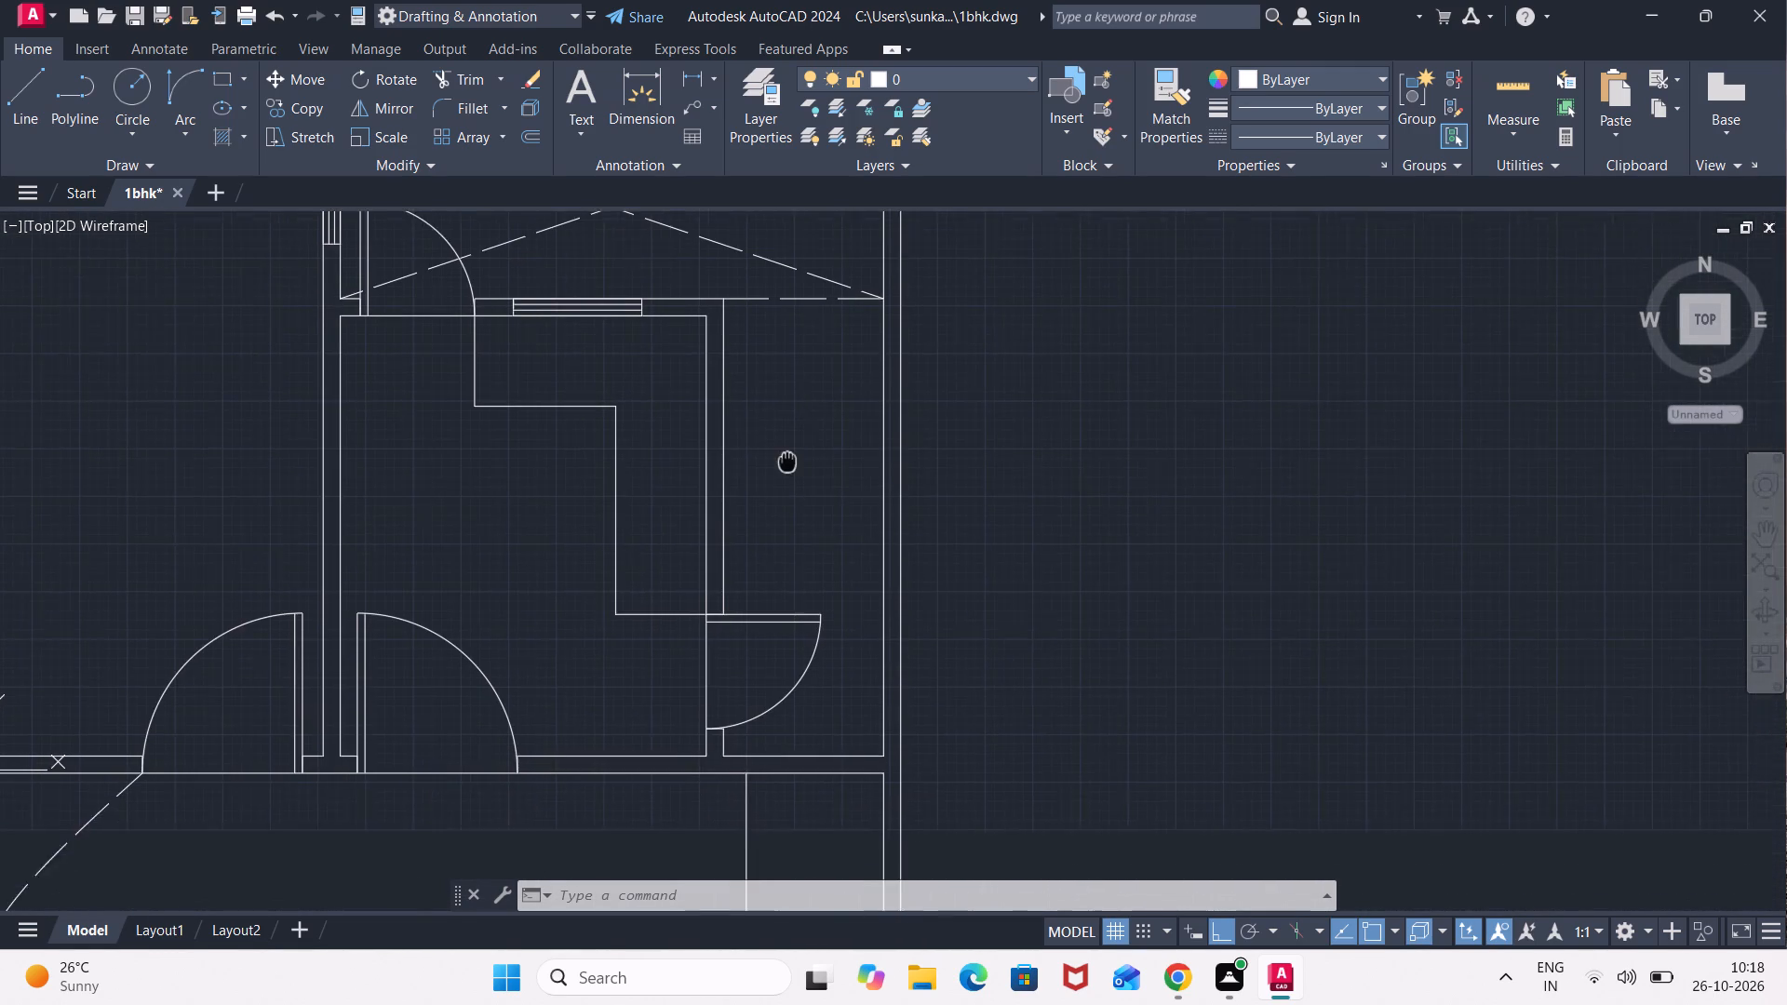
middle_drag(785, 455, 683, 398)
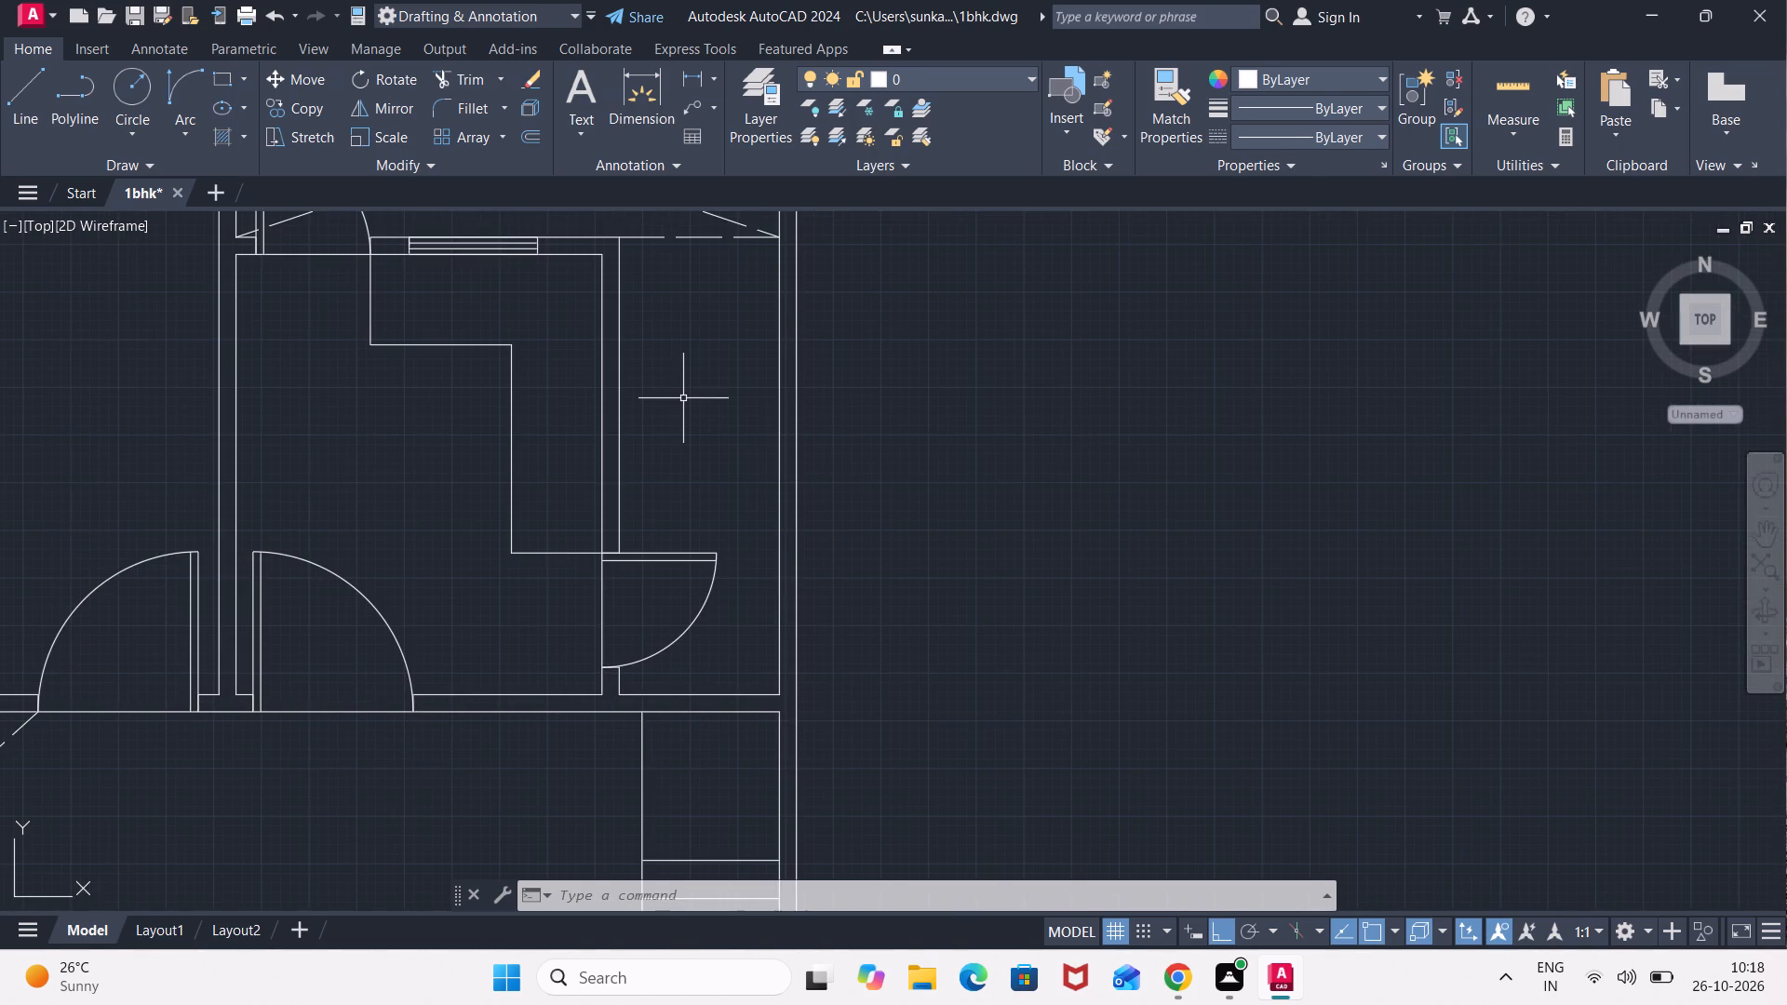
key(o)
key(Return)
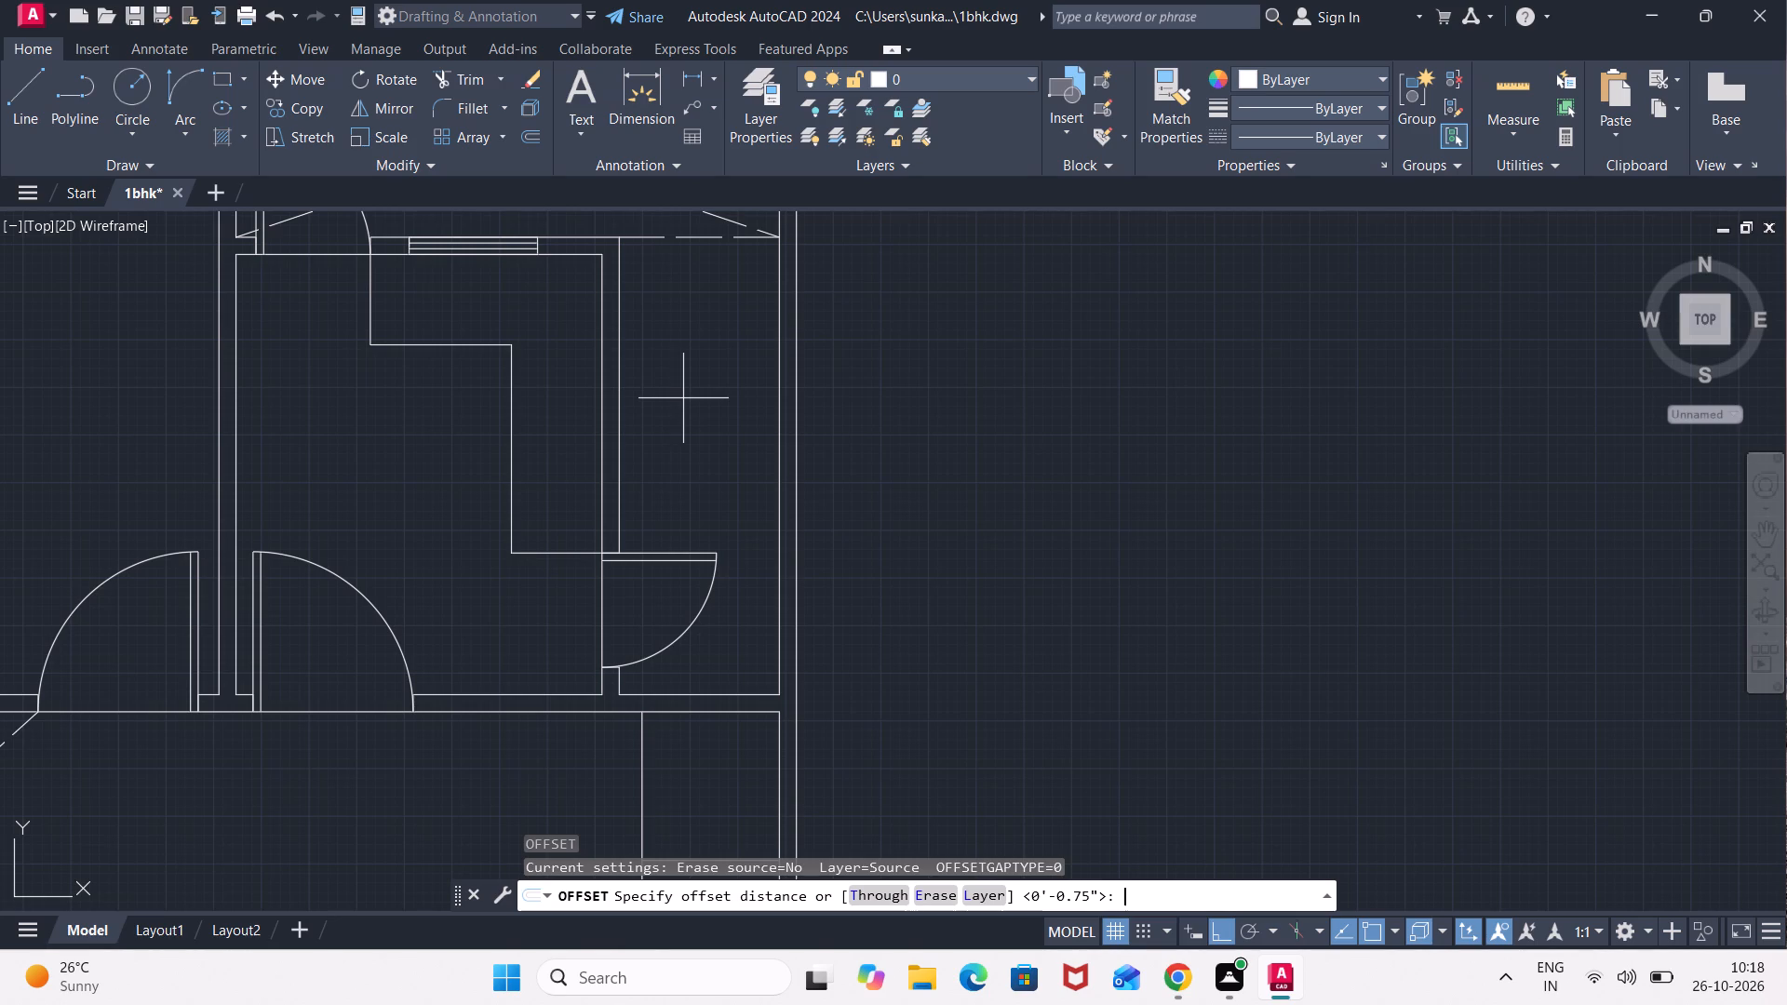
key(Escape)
Draw a horizontal line across the narrow space between the counter room's right wall and the outer wall, above the small door.
key(l)
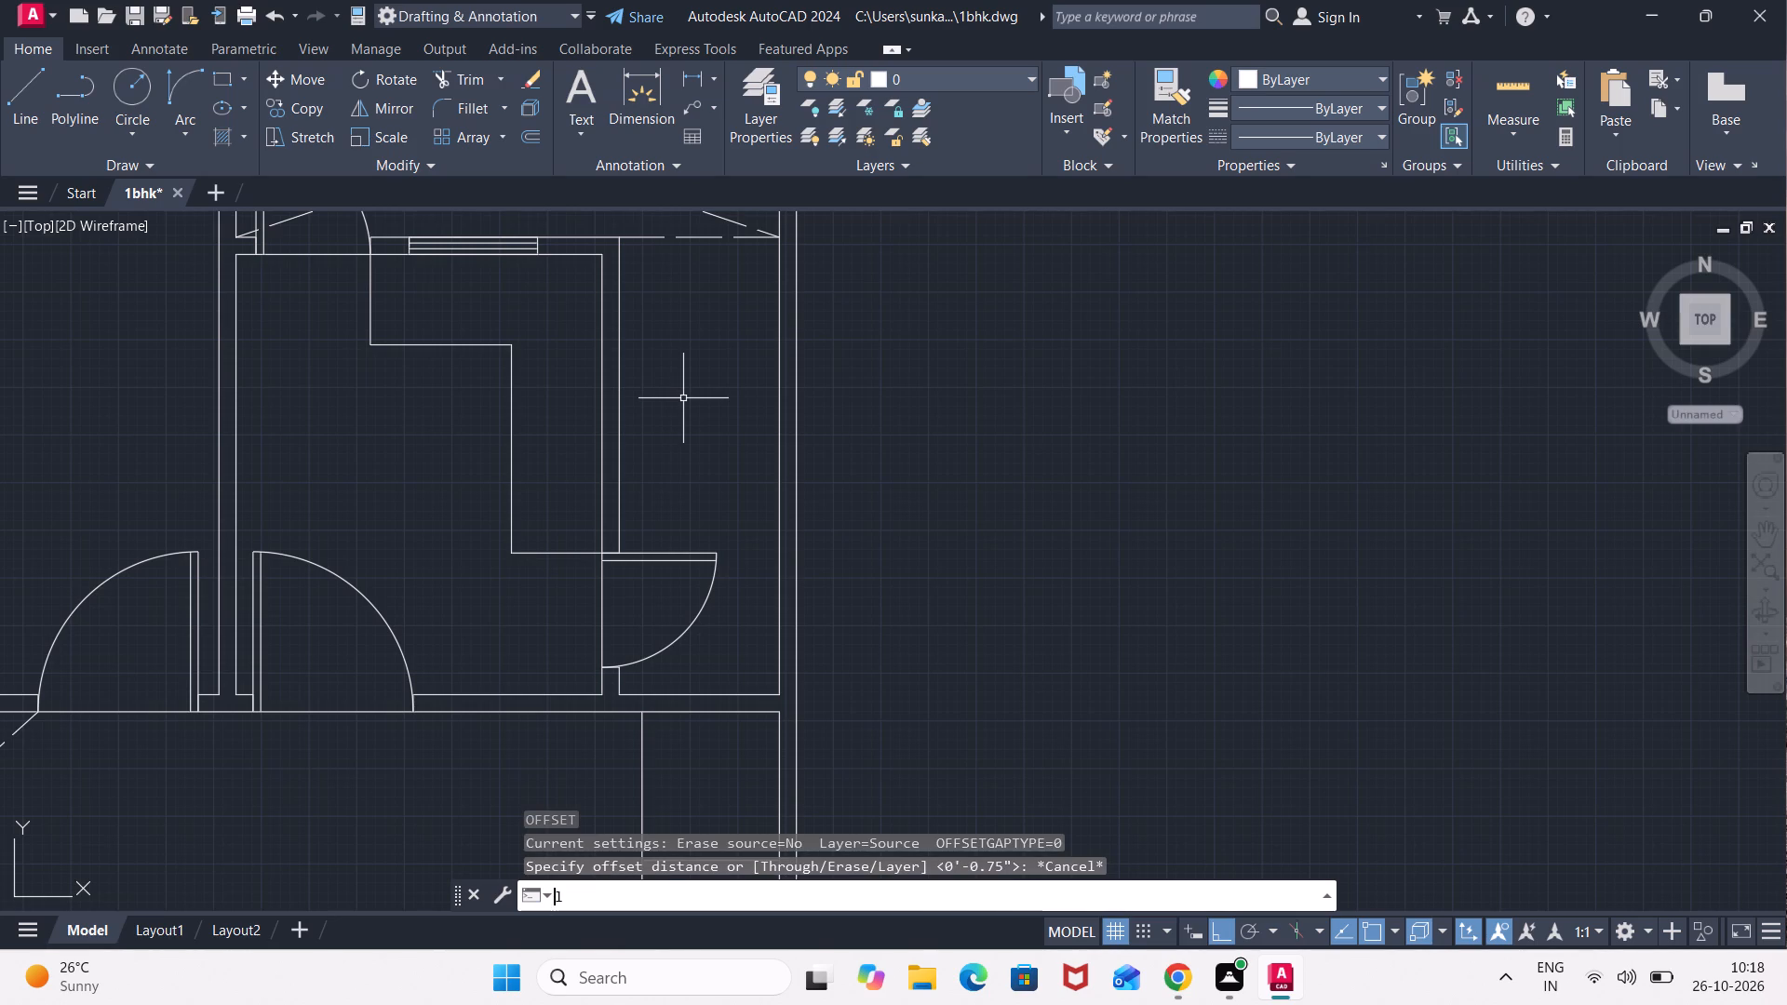
key(Return)
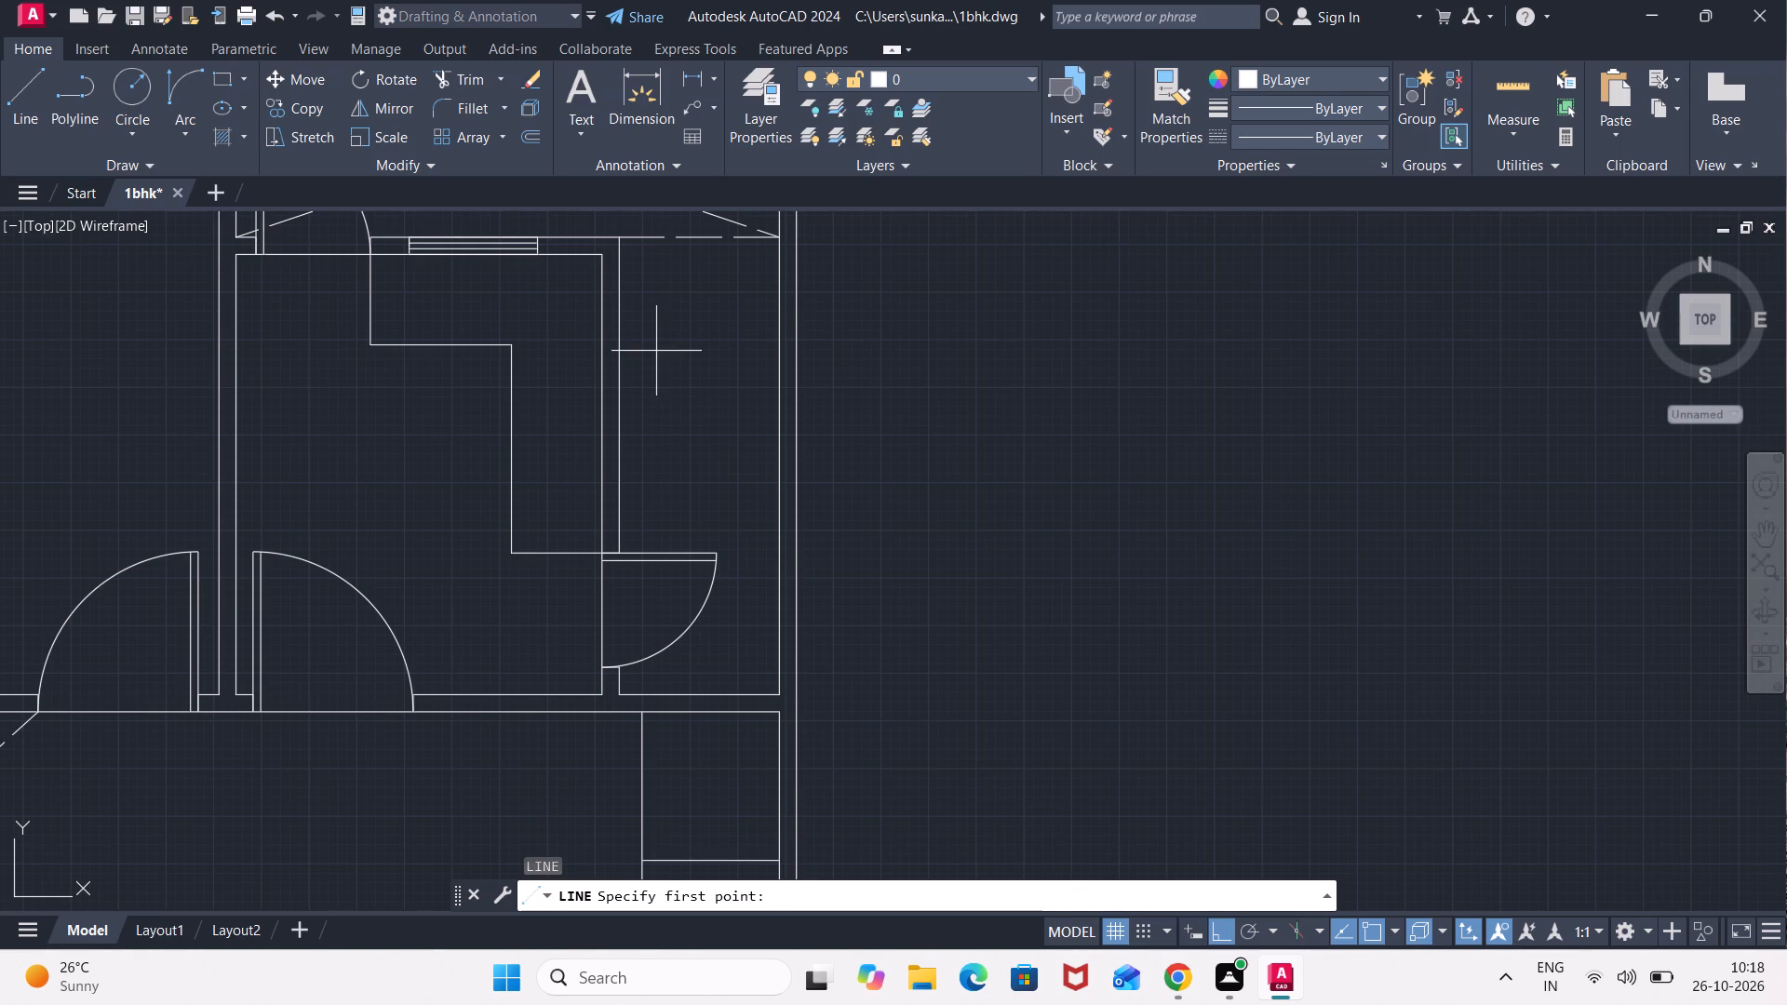
click(625, 353)
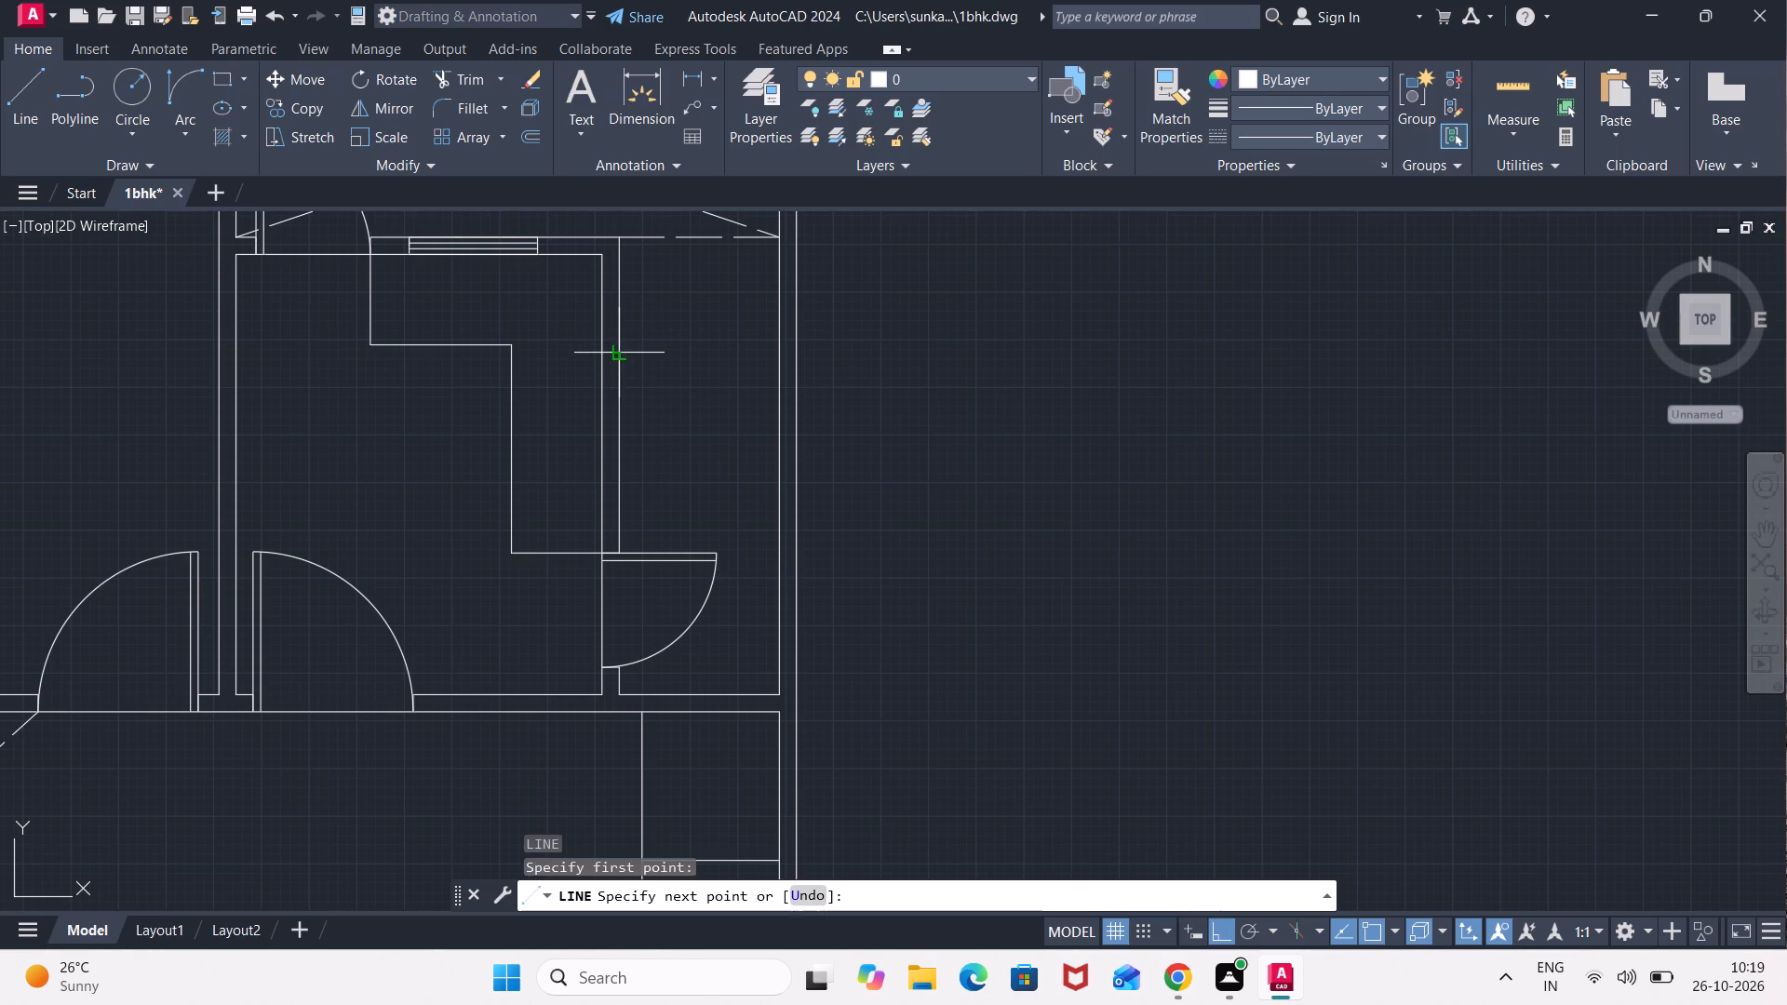
click(776, 354)
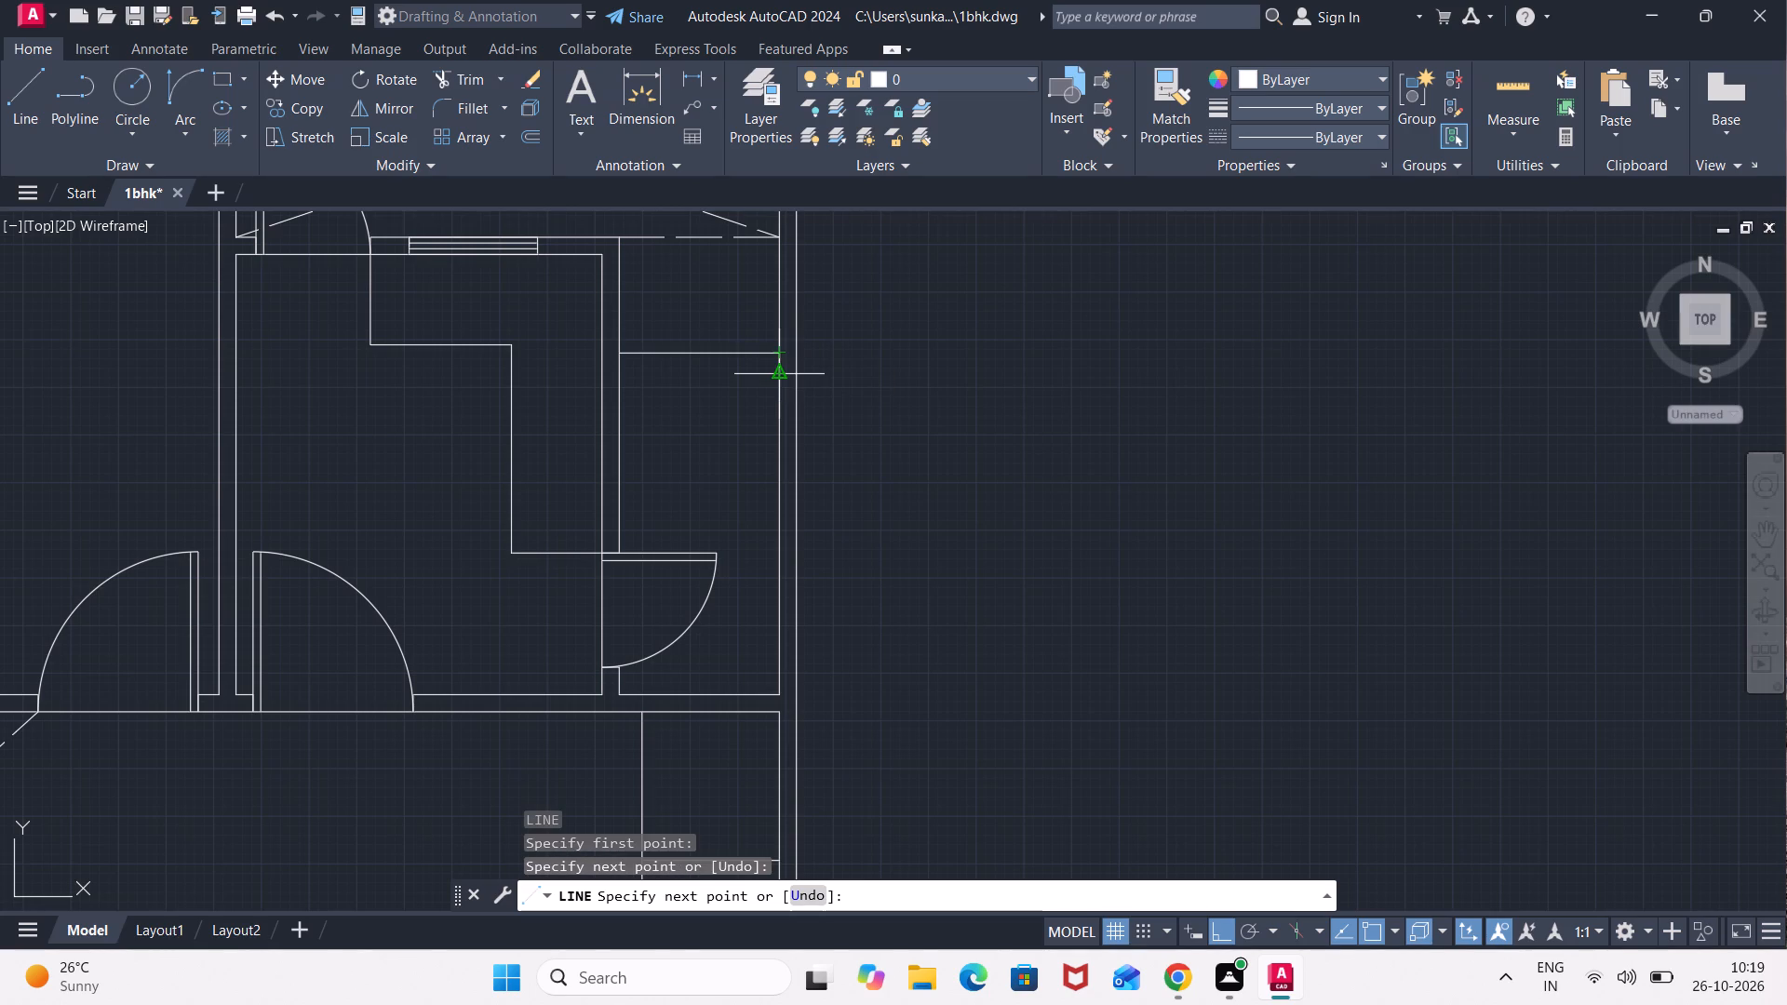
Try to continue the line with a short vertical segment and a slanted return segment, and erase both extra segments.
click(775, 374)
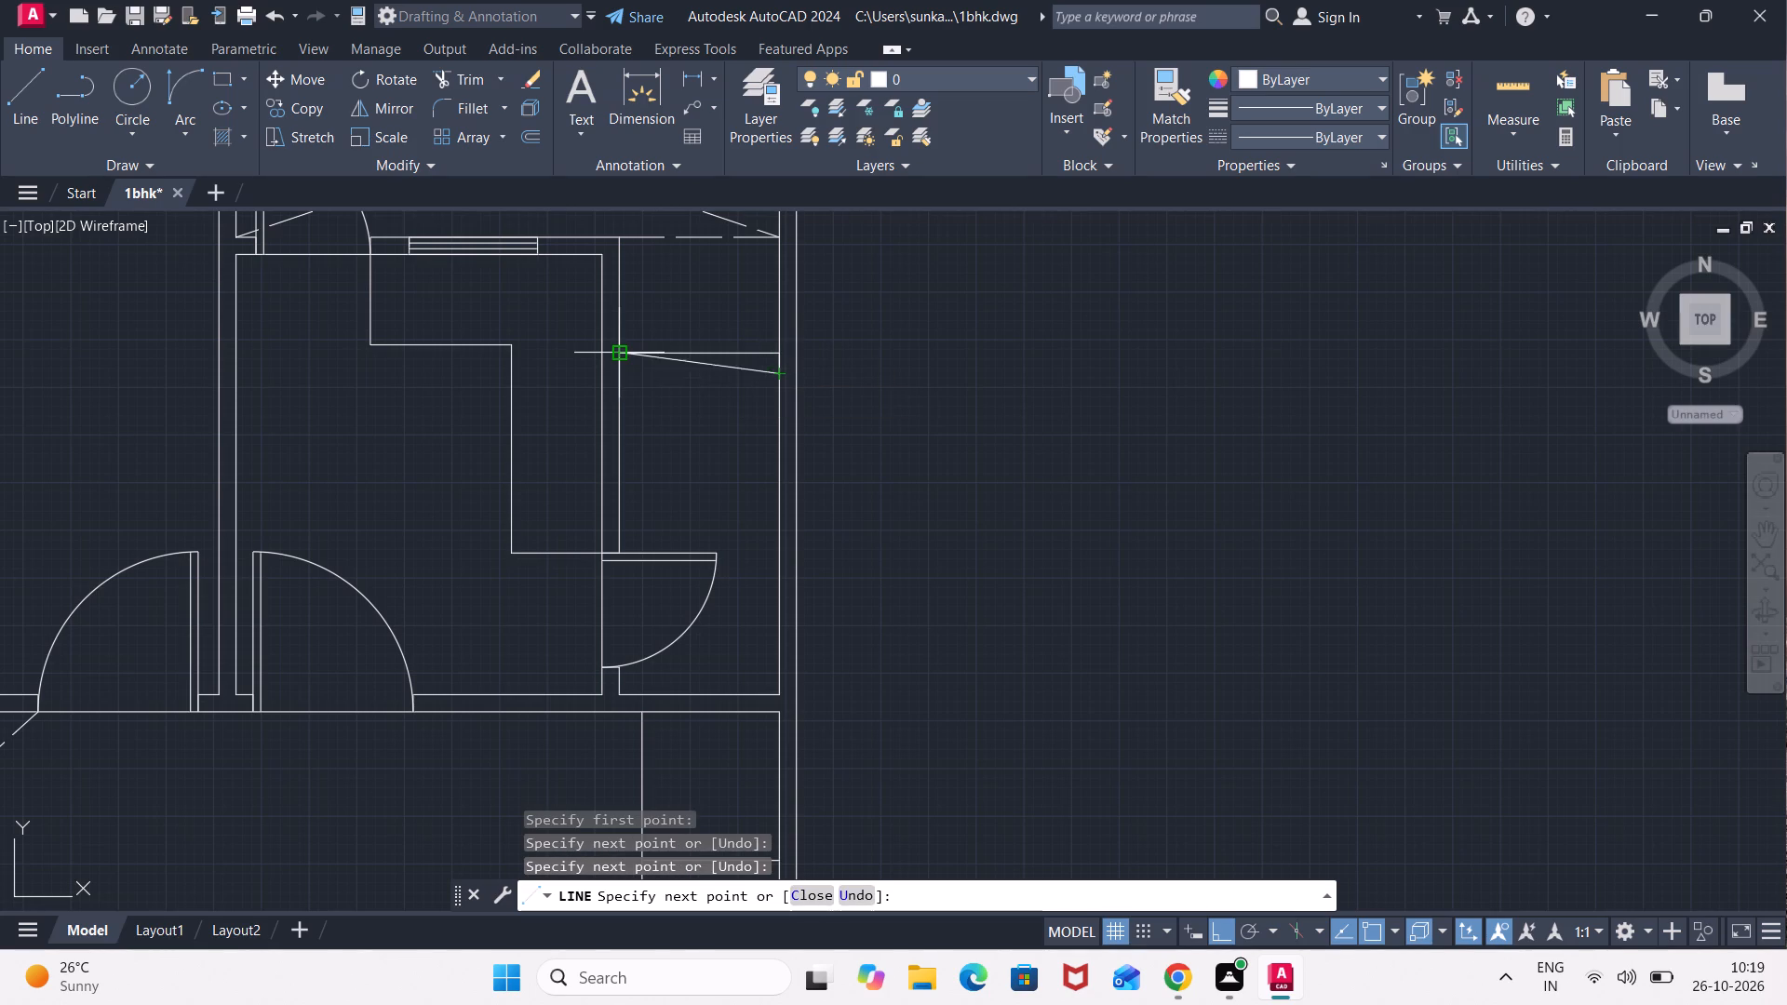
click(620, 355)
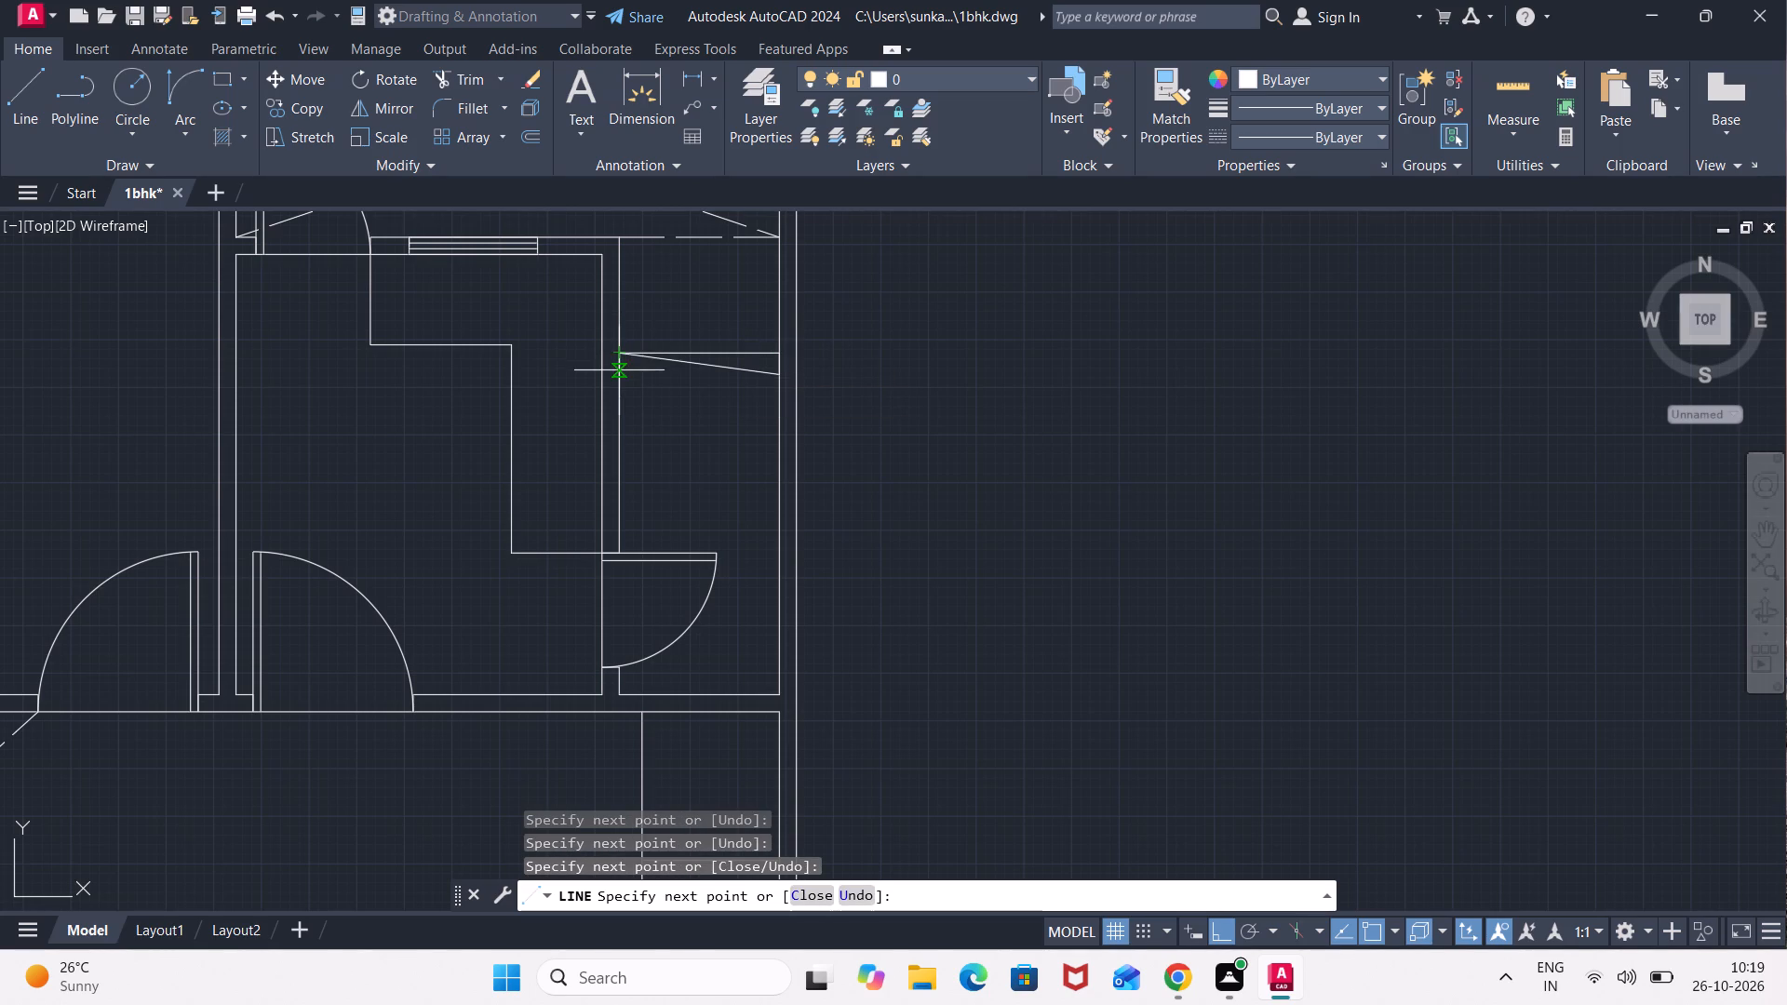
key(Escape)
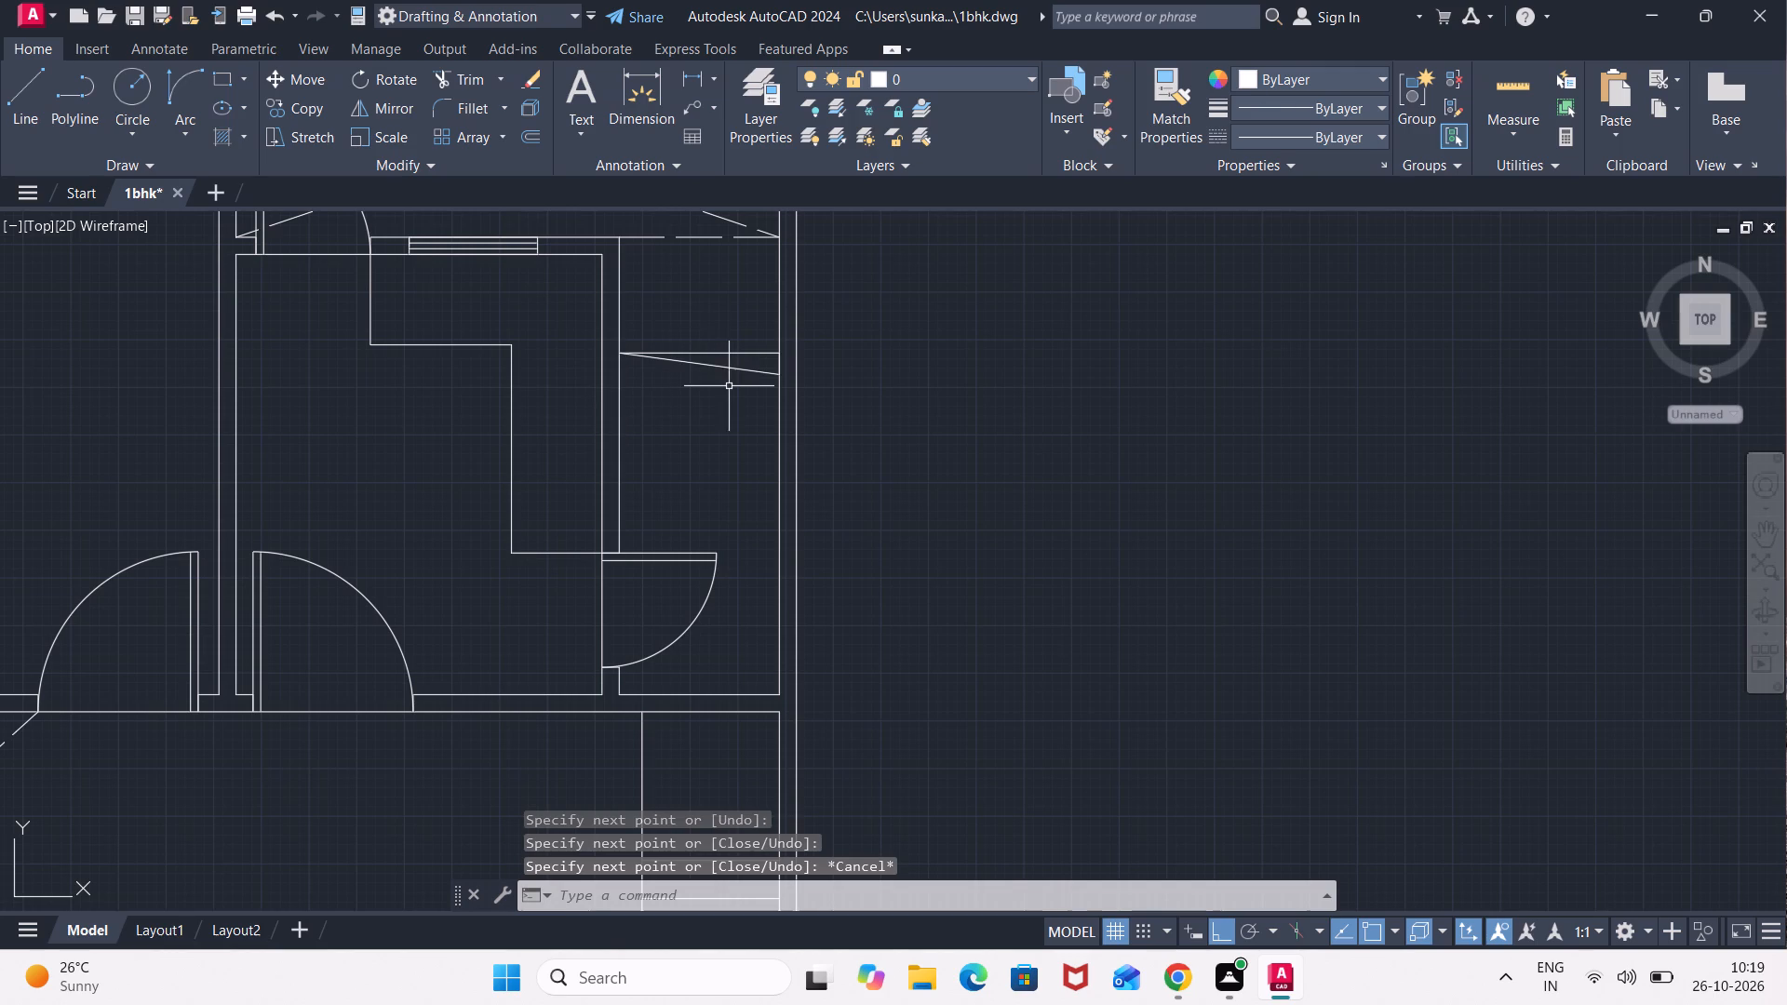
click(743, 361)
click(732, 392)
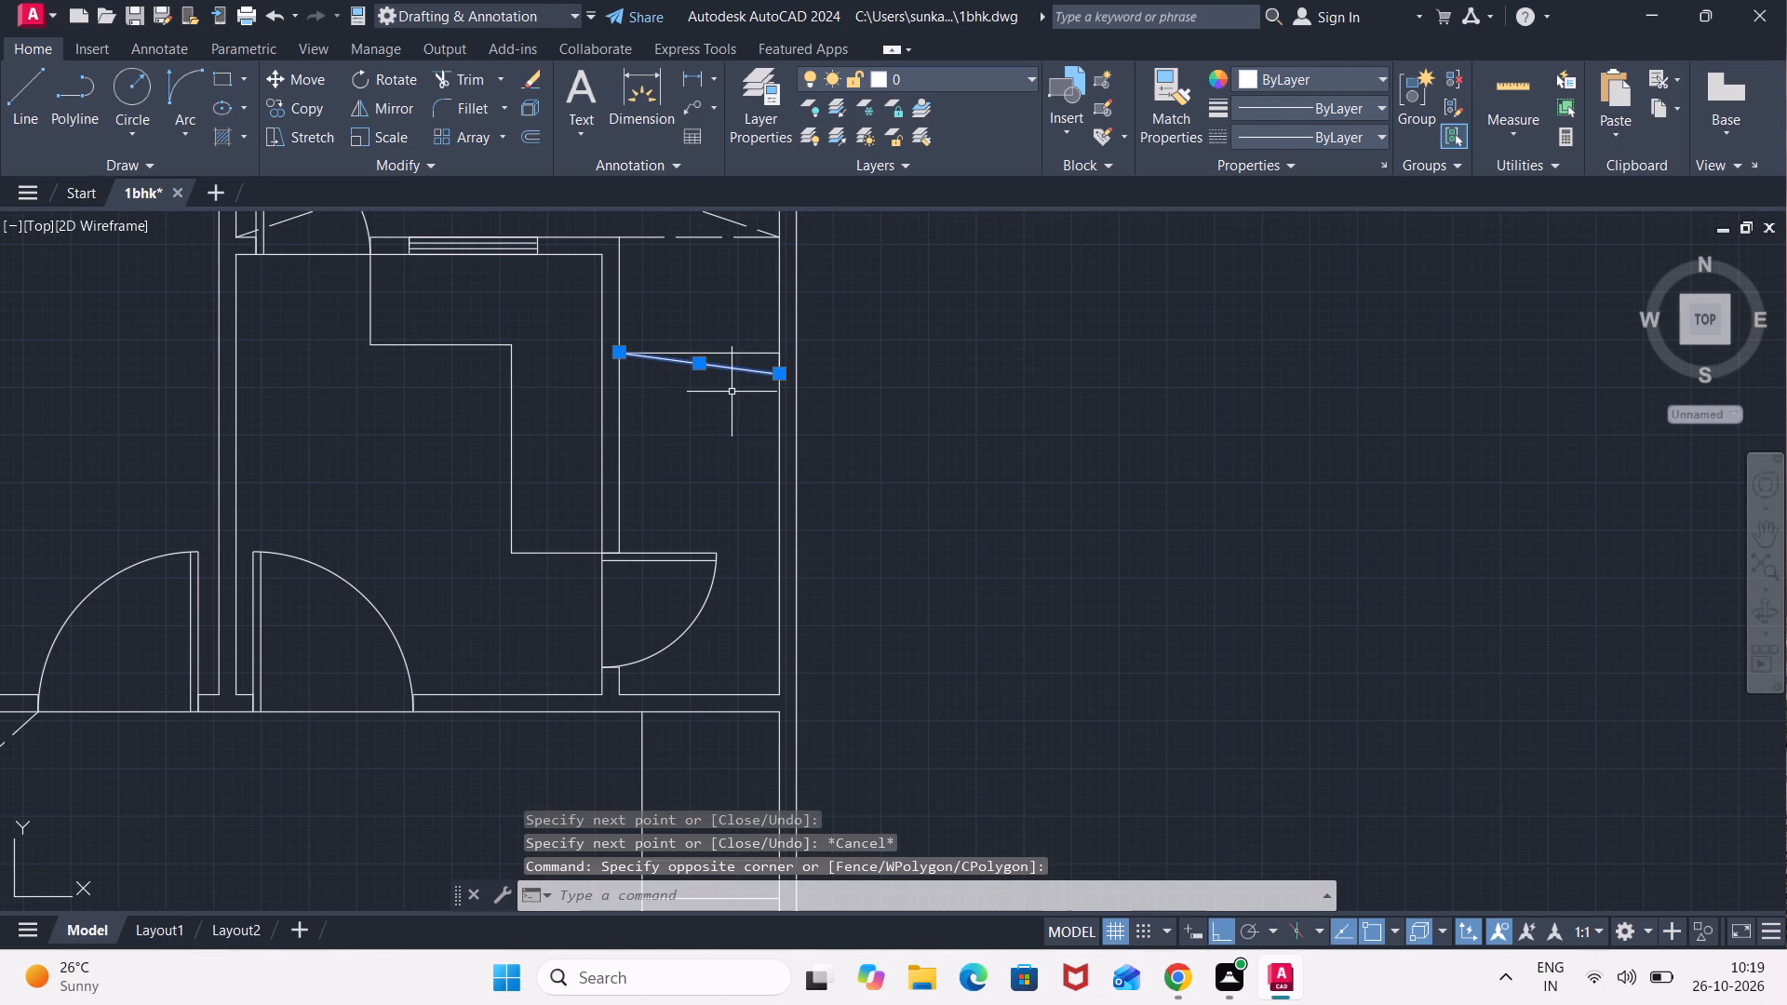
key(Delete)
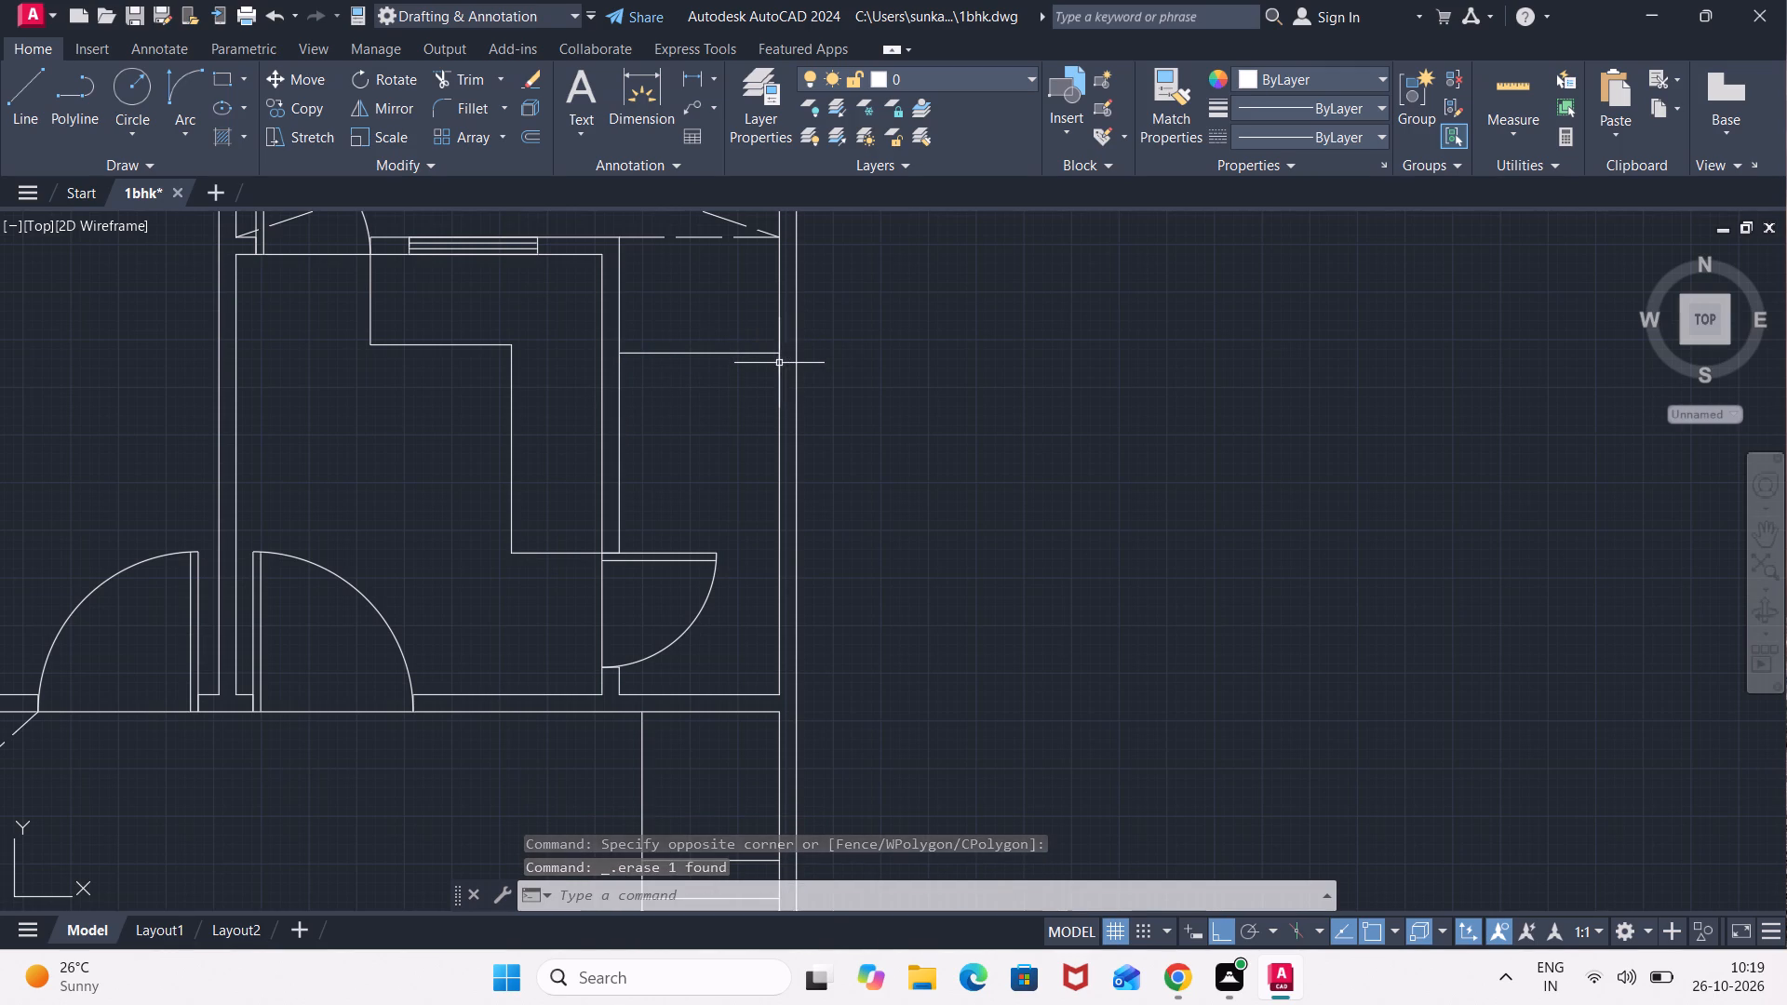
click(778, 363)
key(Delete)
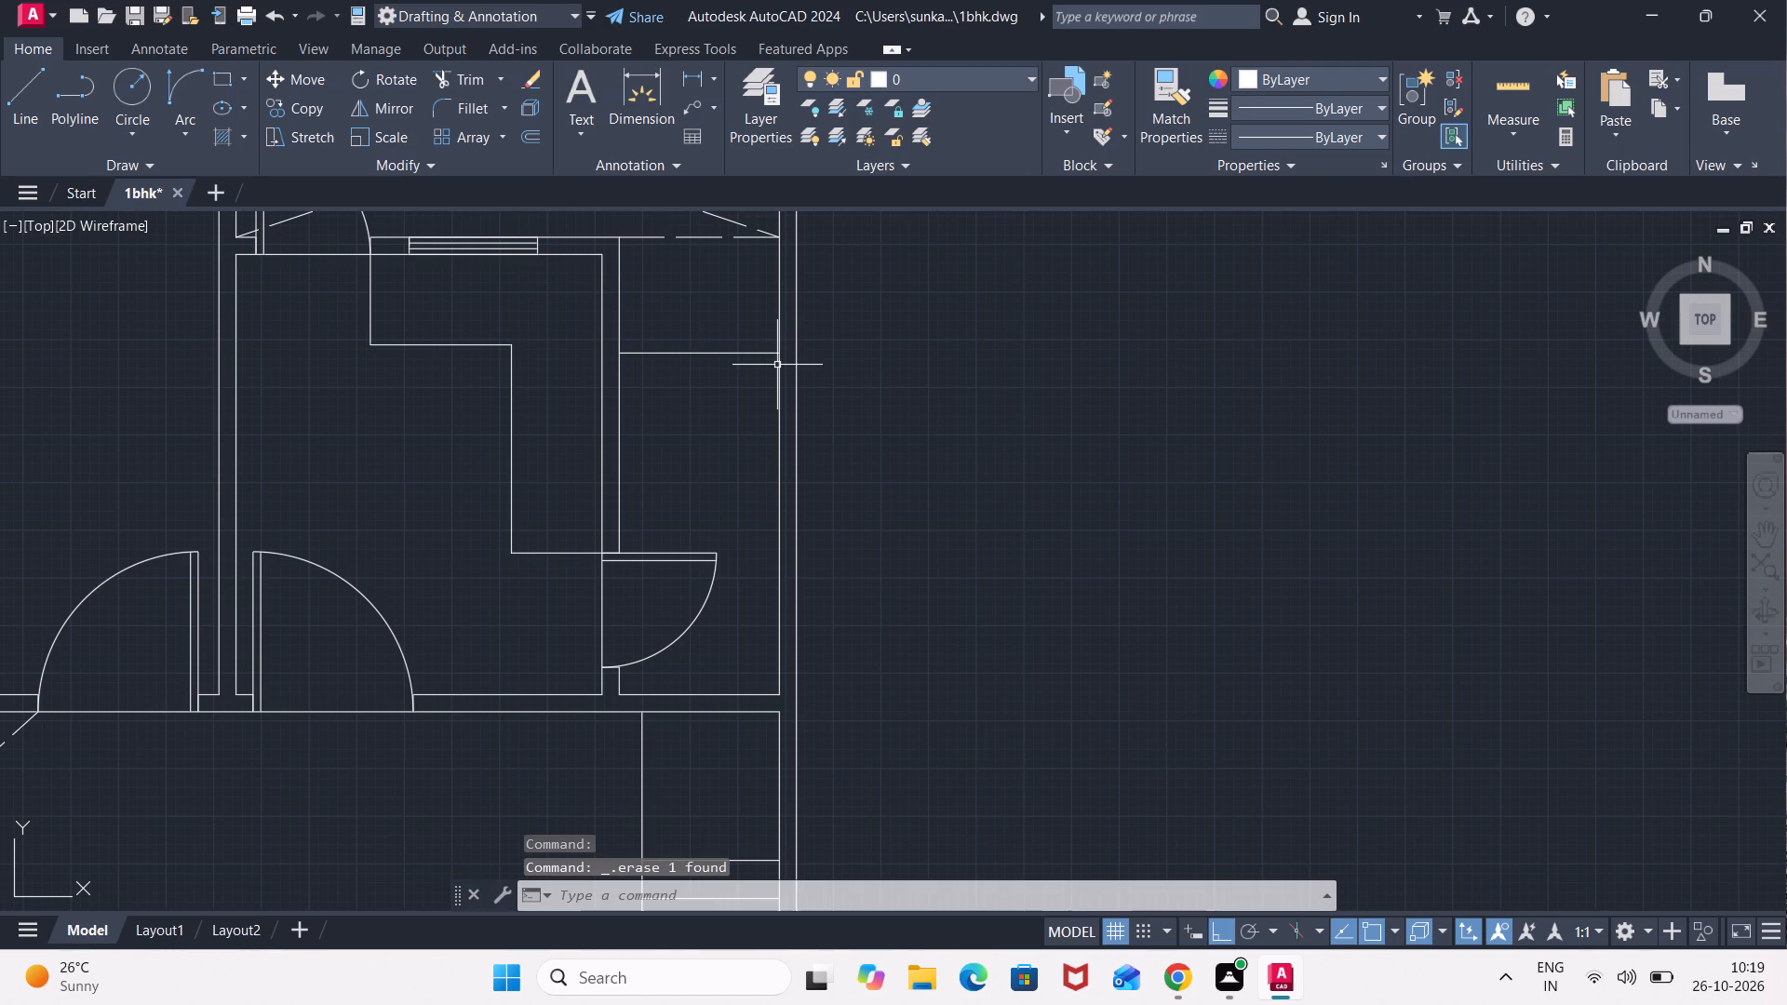
Draw a closed 4.5" deep strip below the horizontal line, spanning from the outer wall to the counter room's wall.
key(l)
key(Return)
scroll(773, 357, up, 2)
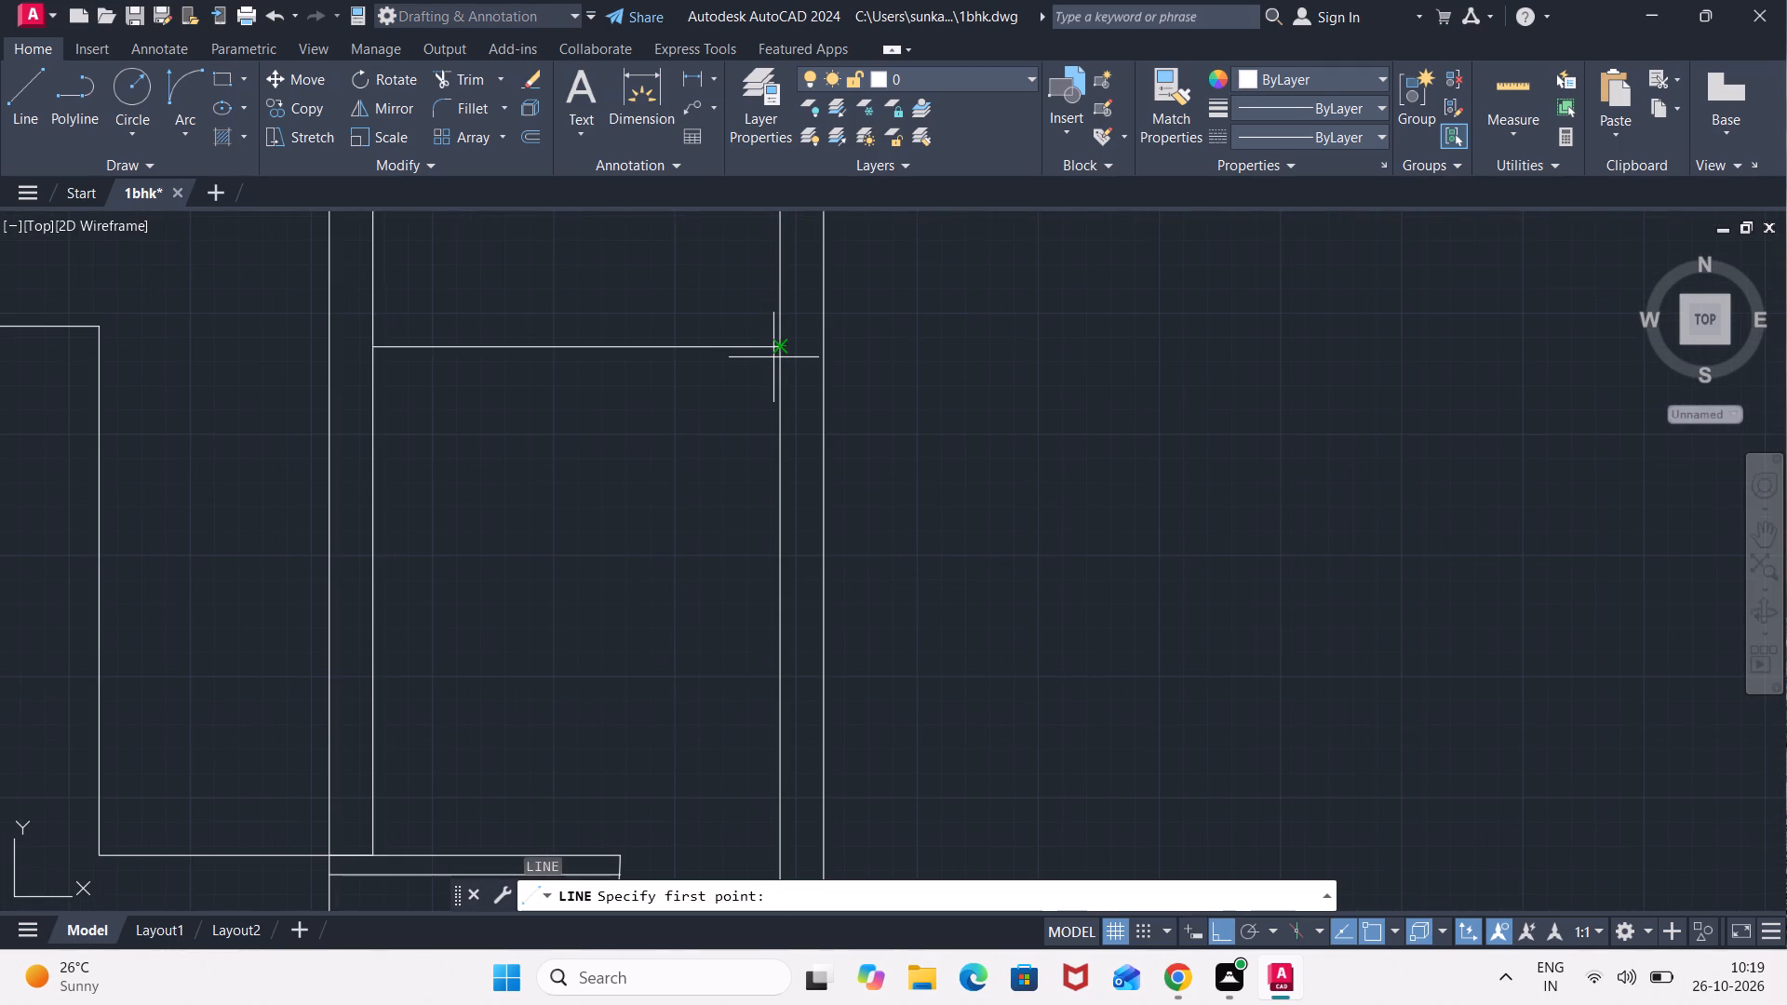
click(775, 347)
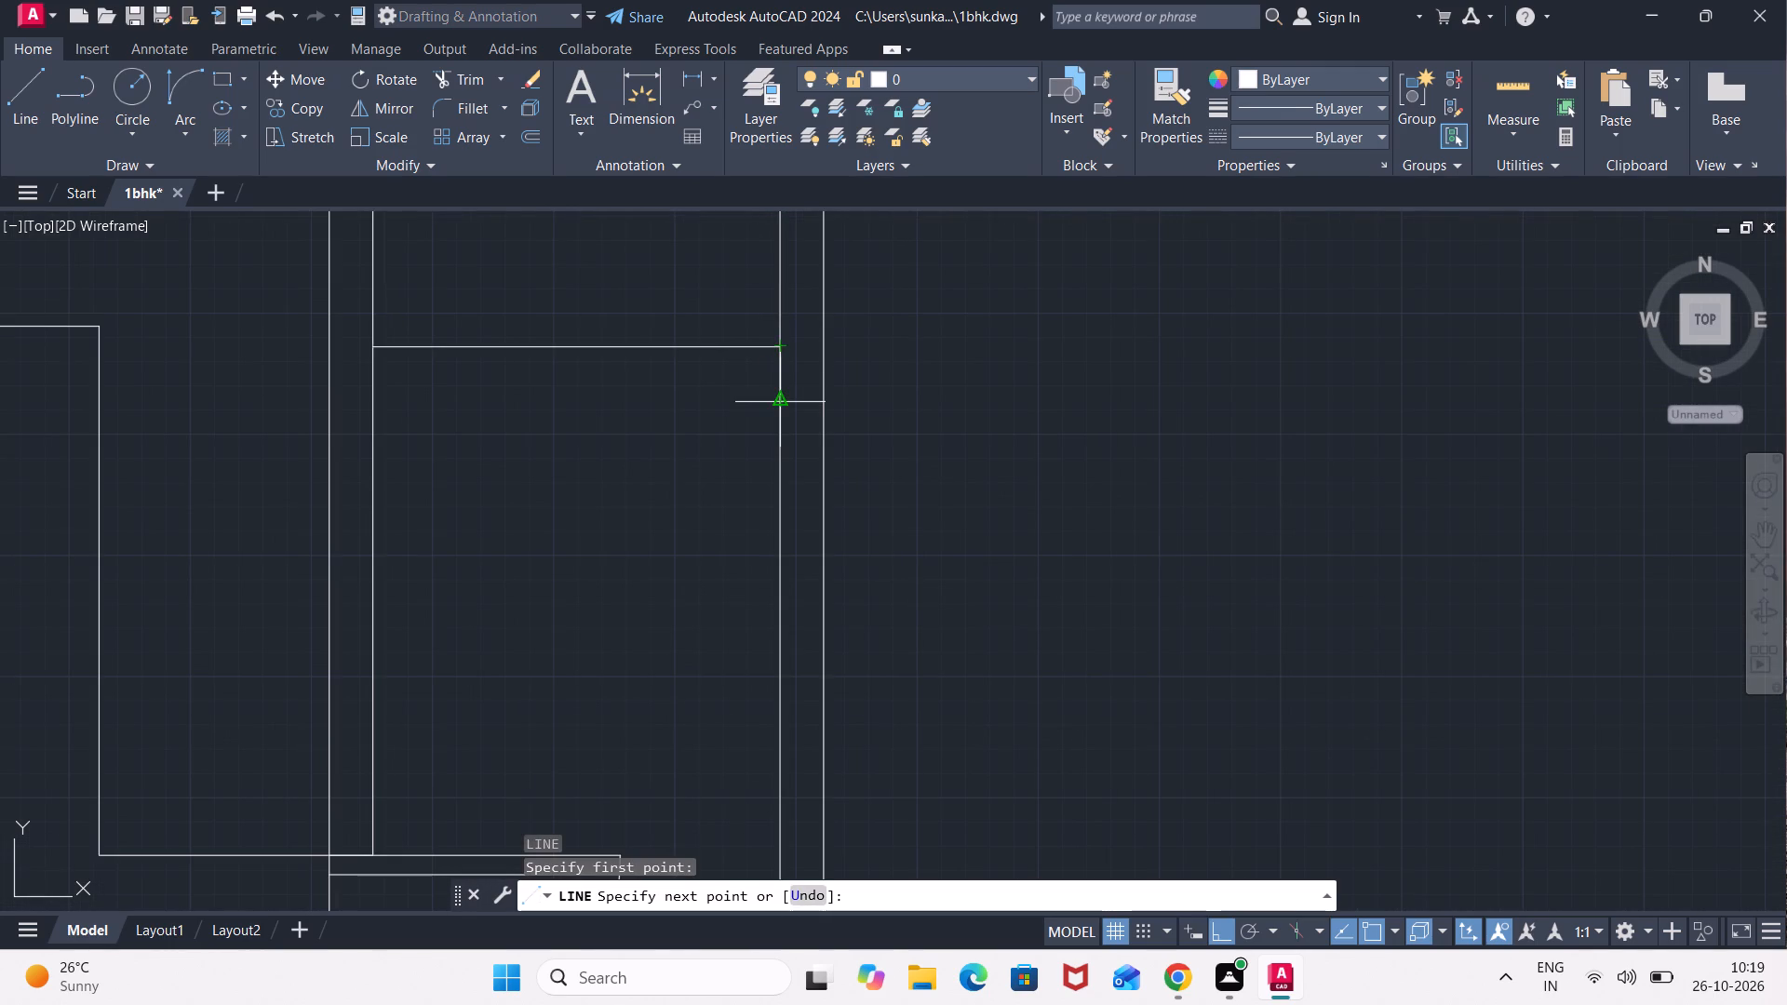
text(4.5")
key(Return)
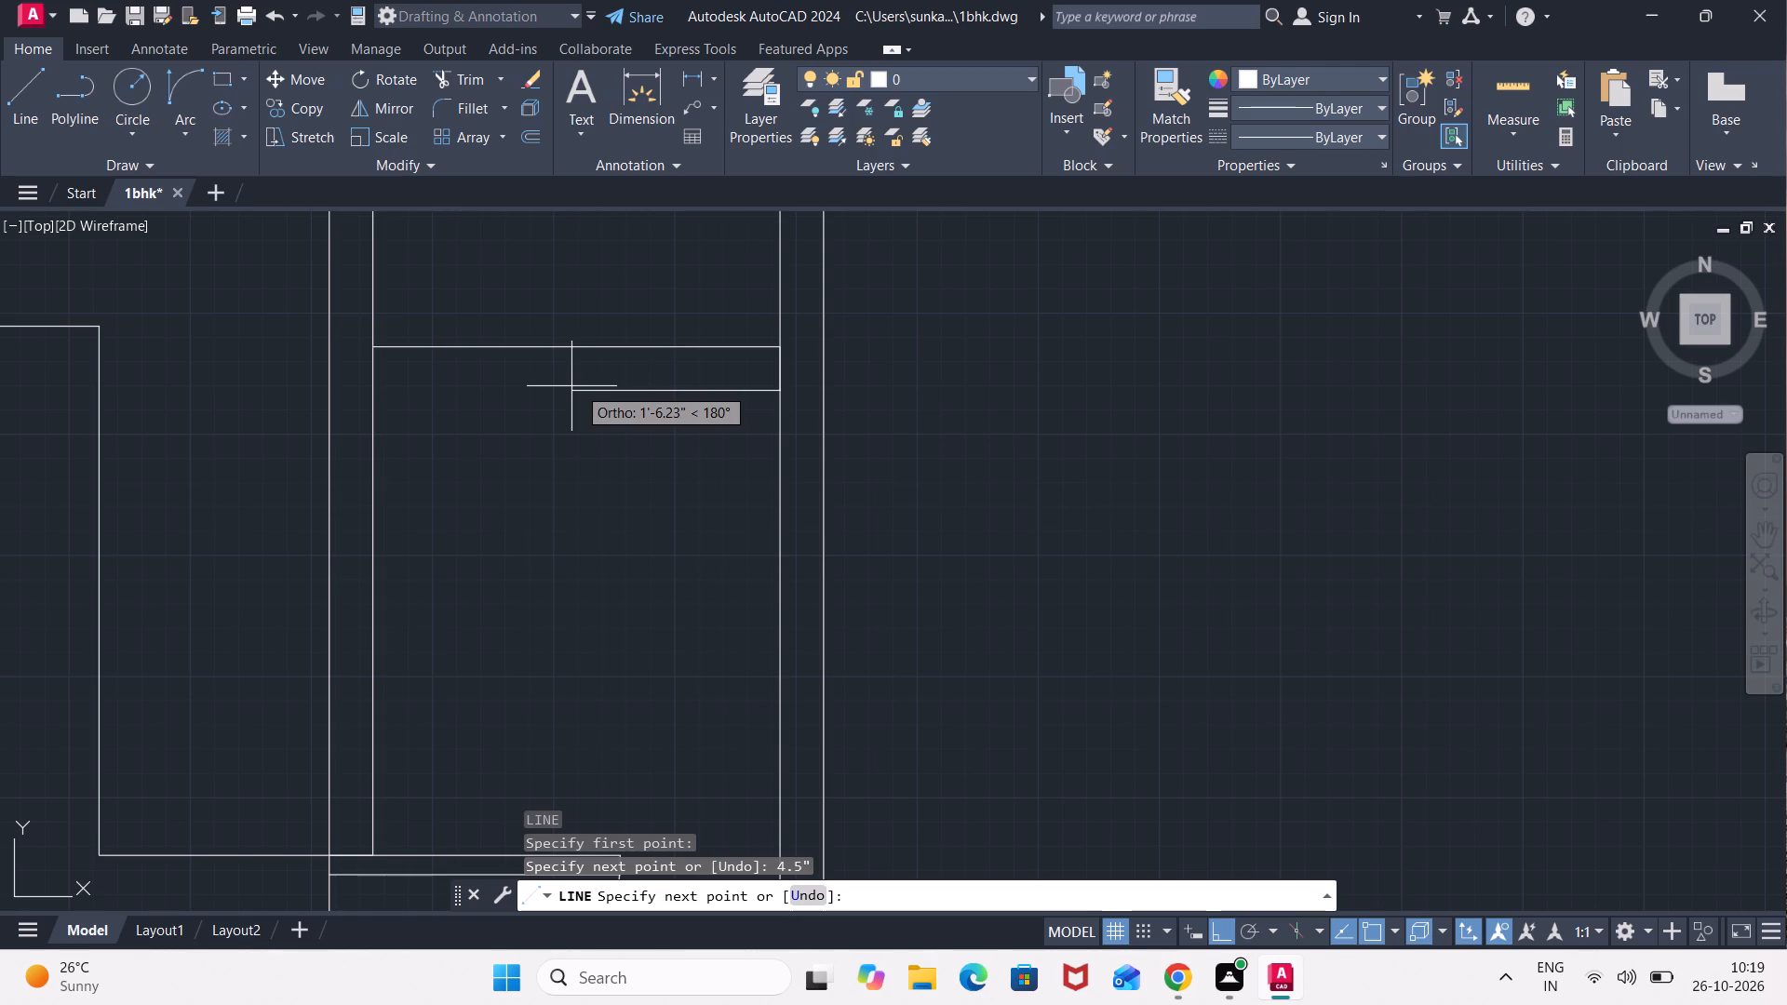
click(367, 384)
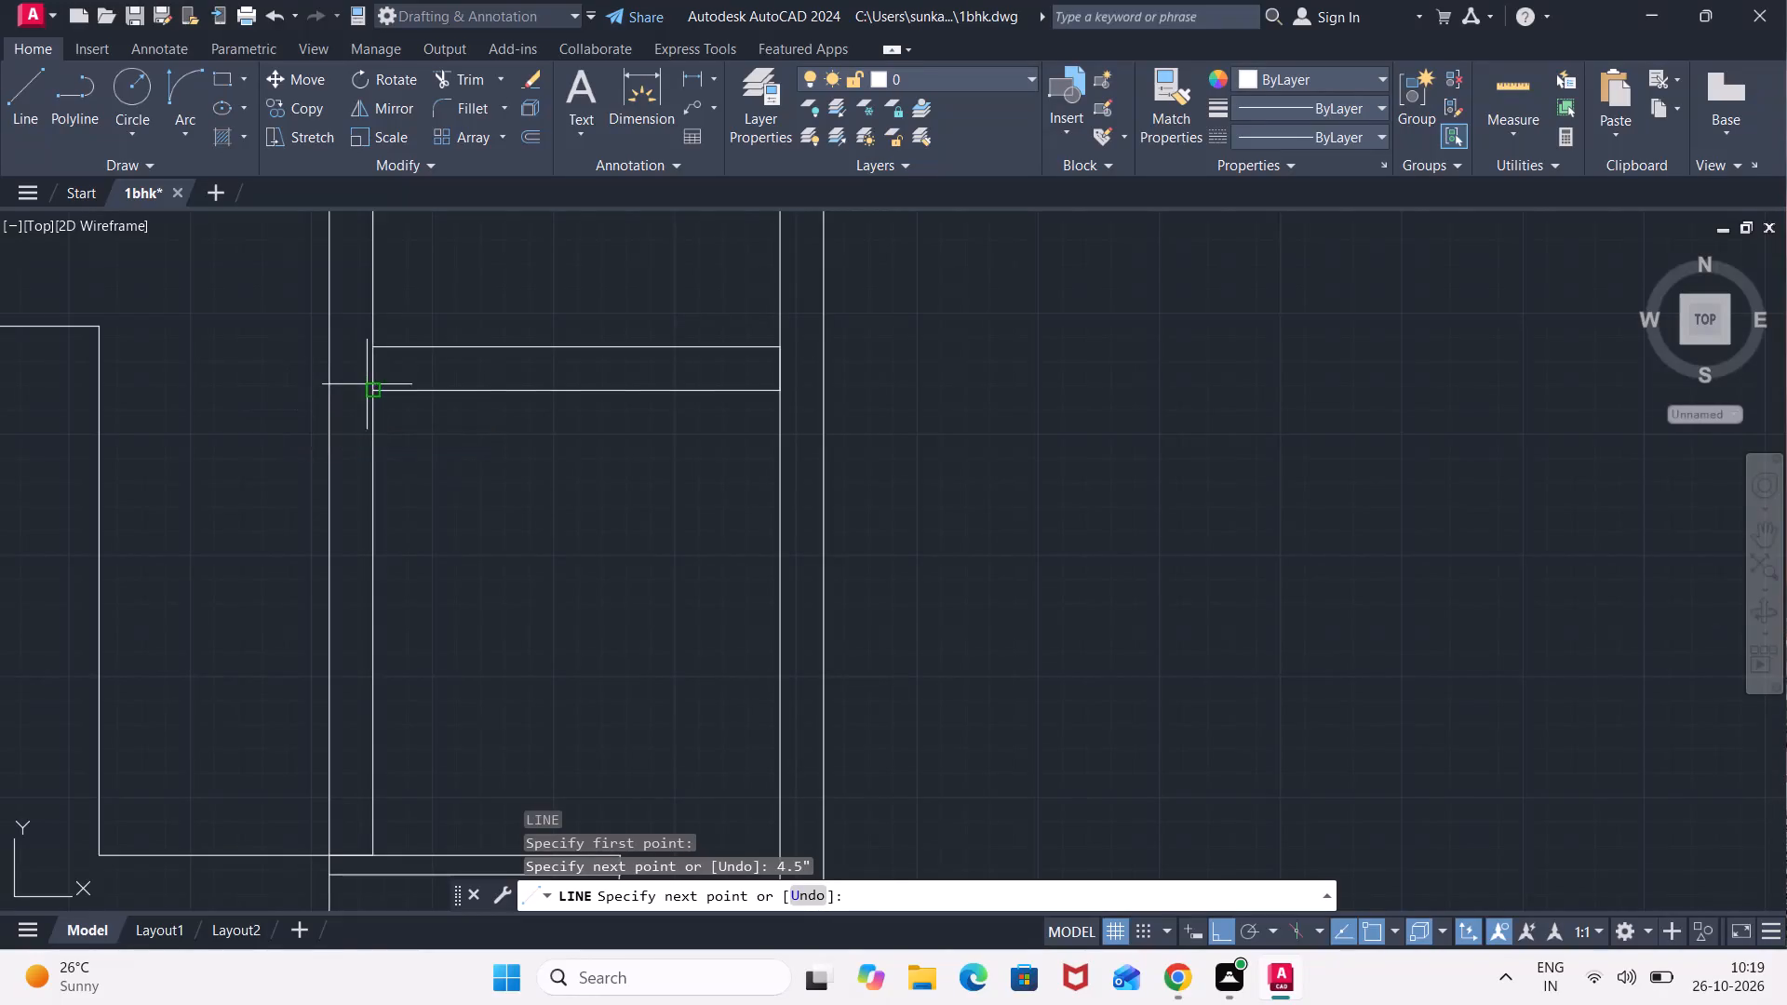
click(373, 349)
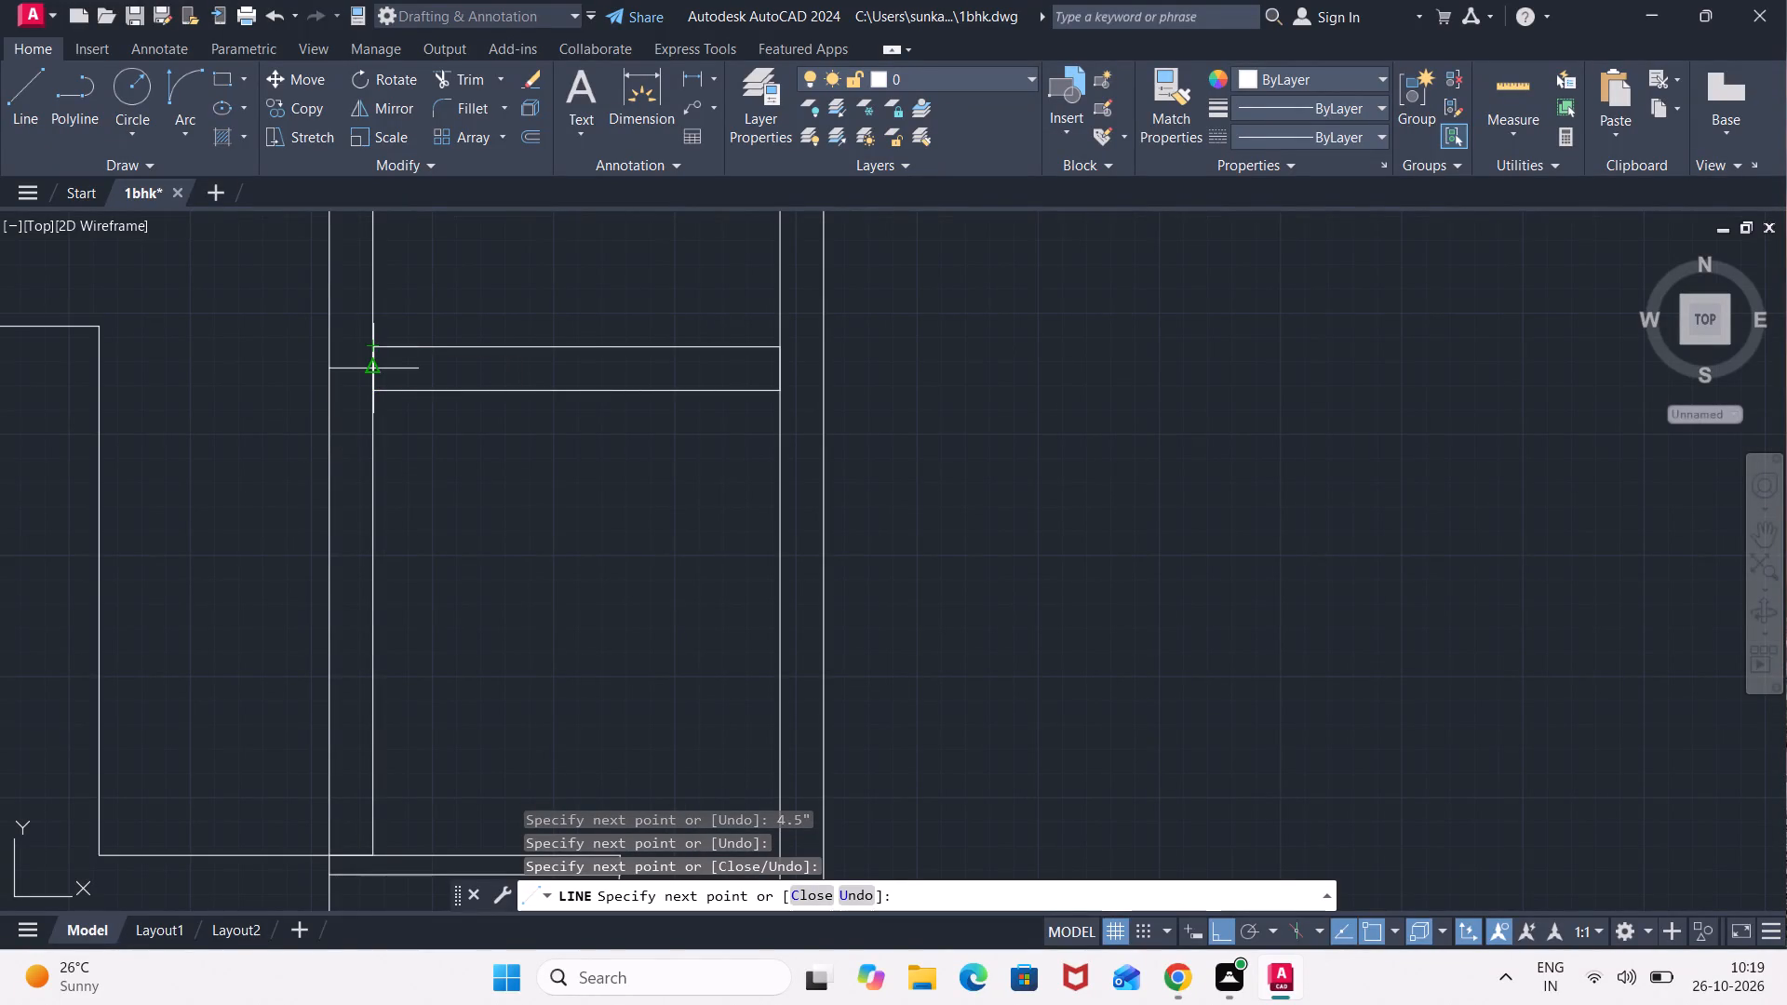
Draw a horizontal centerline through the strip, from the counter room's wall to the outer wall.
click(373, 369)
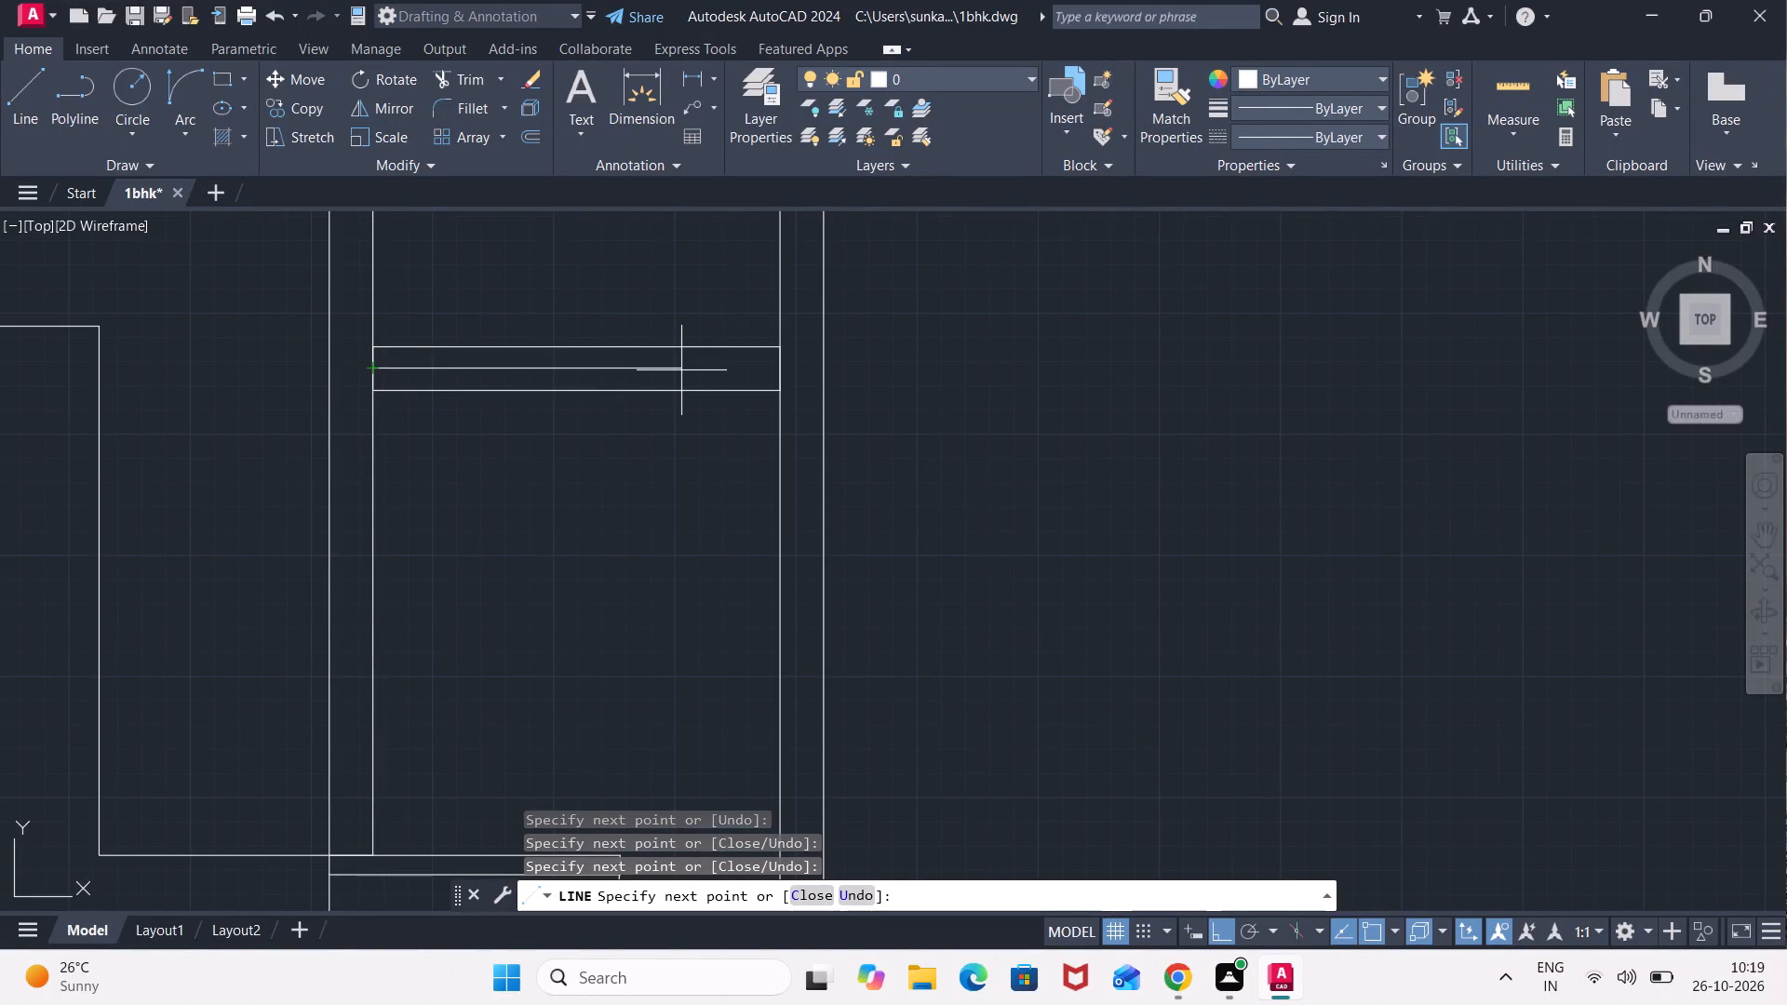
click(774, 370)
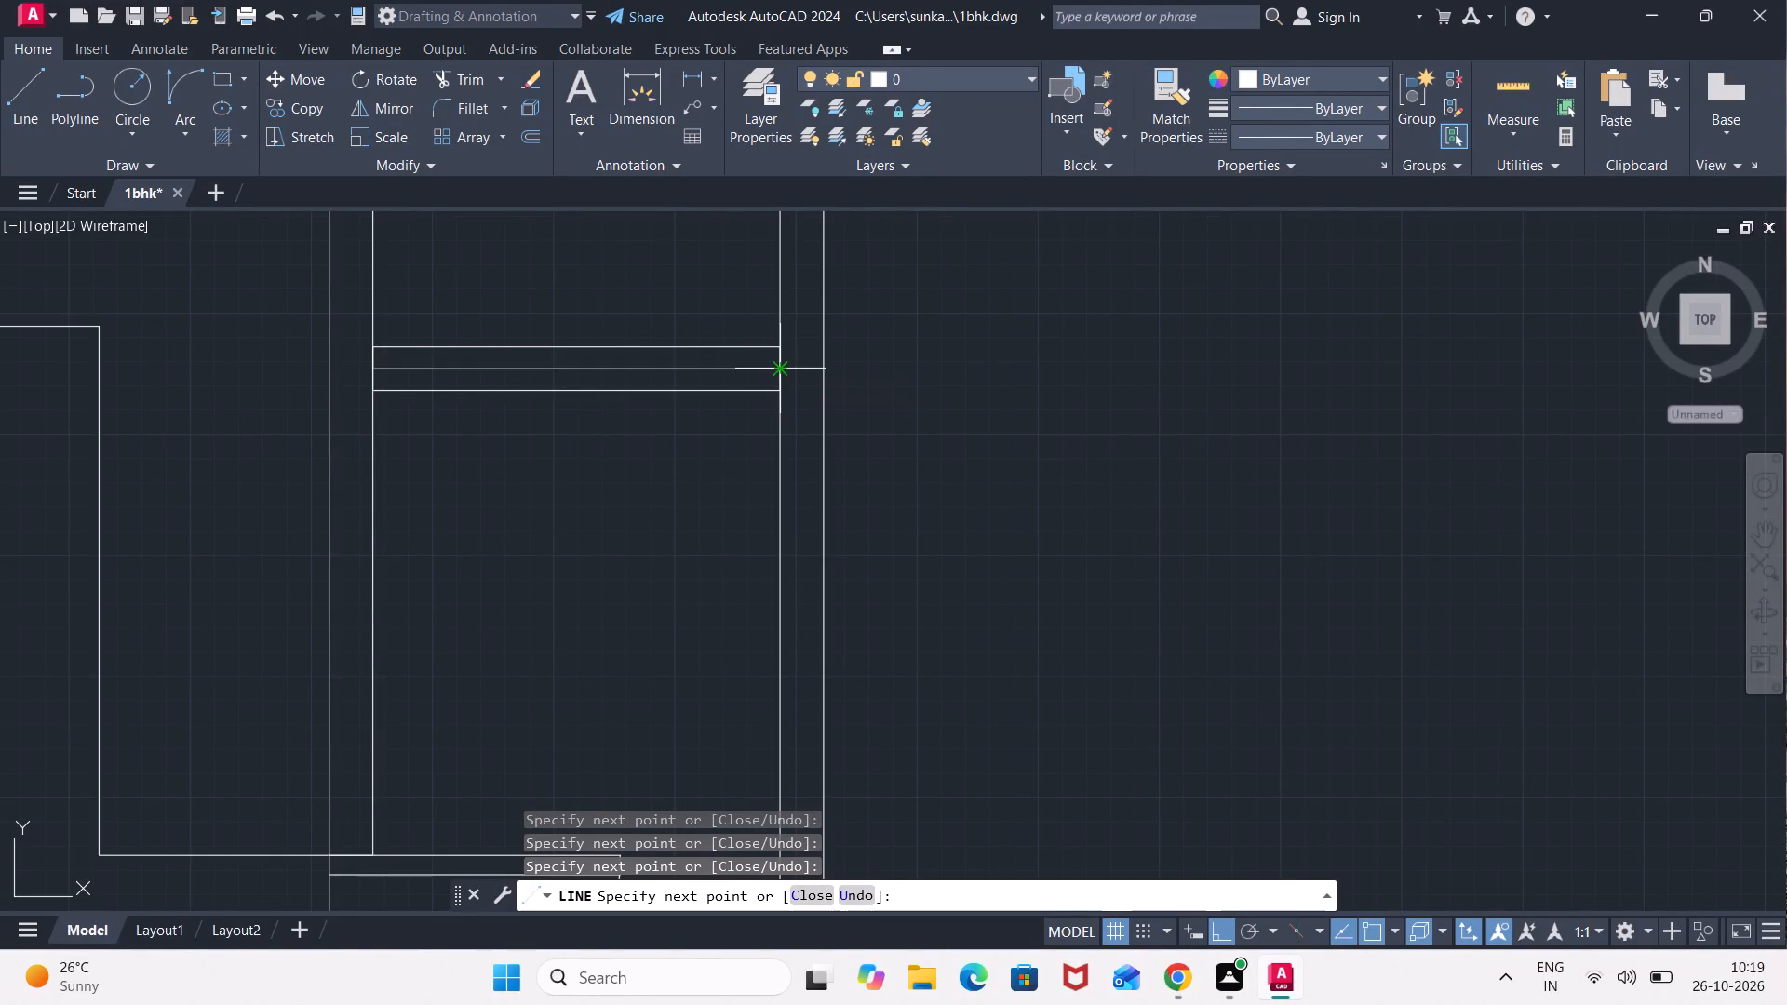
key(Escape)
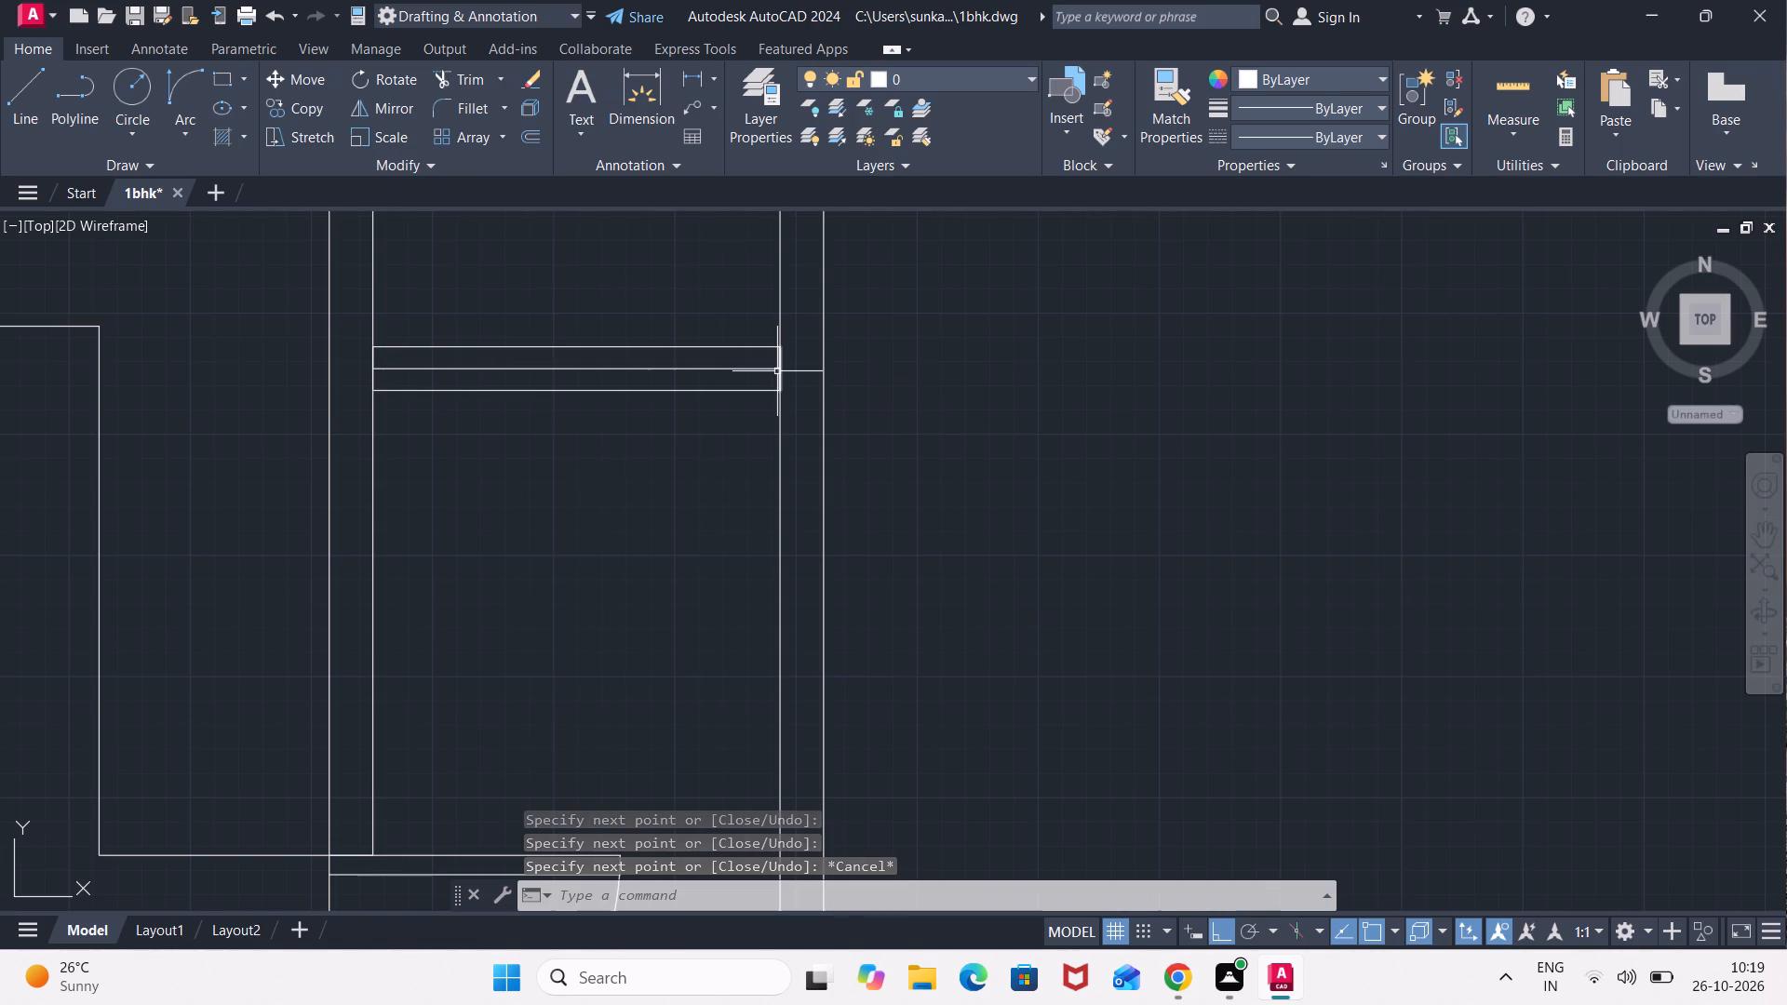
Offset the strip's centerline by 0.75" to both sides to form the window lines.
key(o)
key(Return)
key(Return)
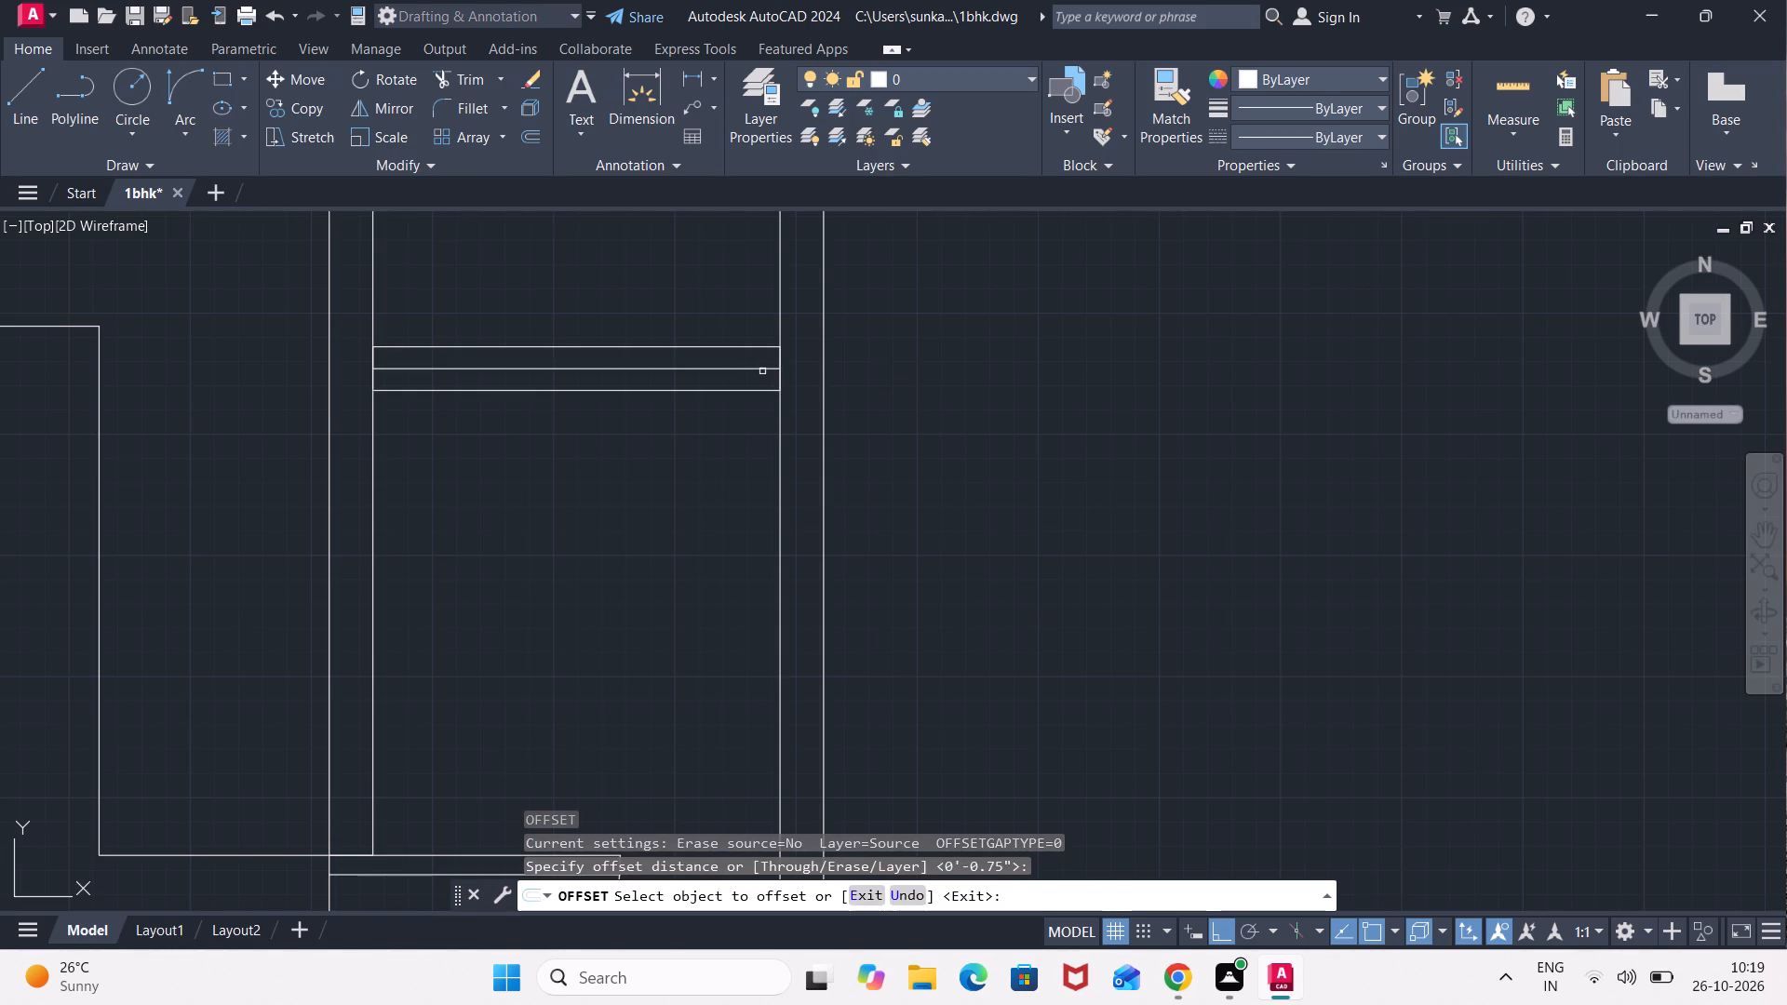
click(759, 369)
click(755, 348)
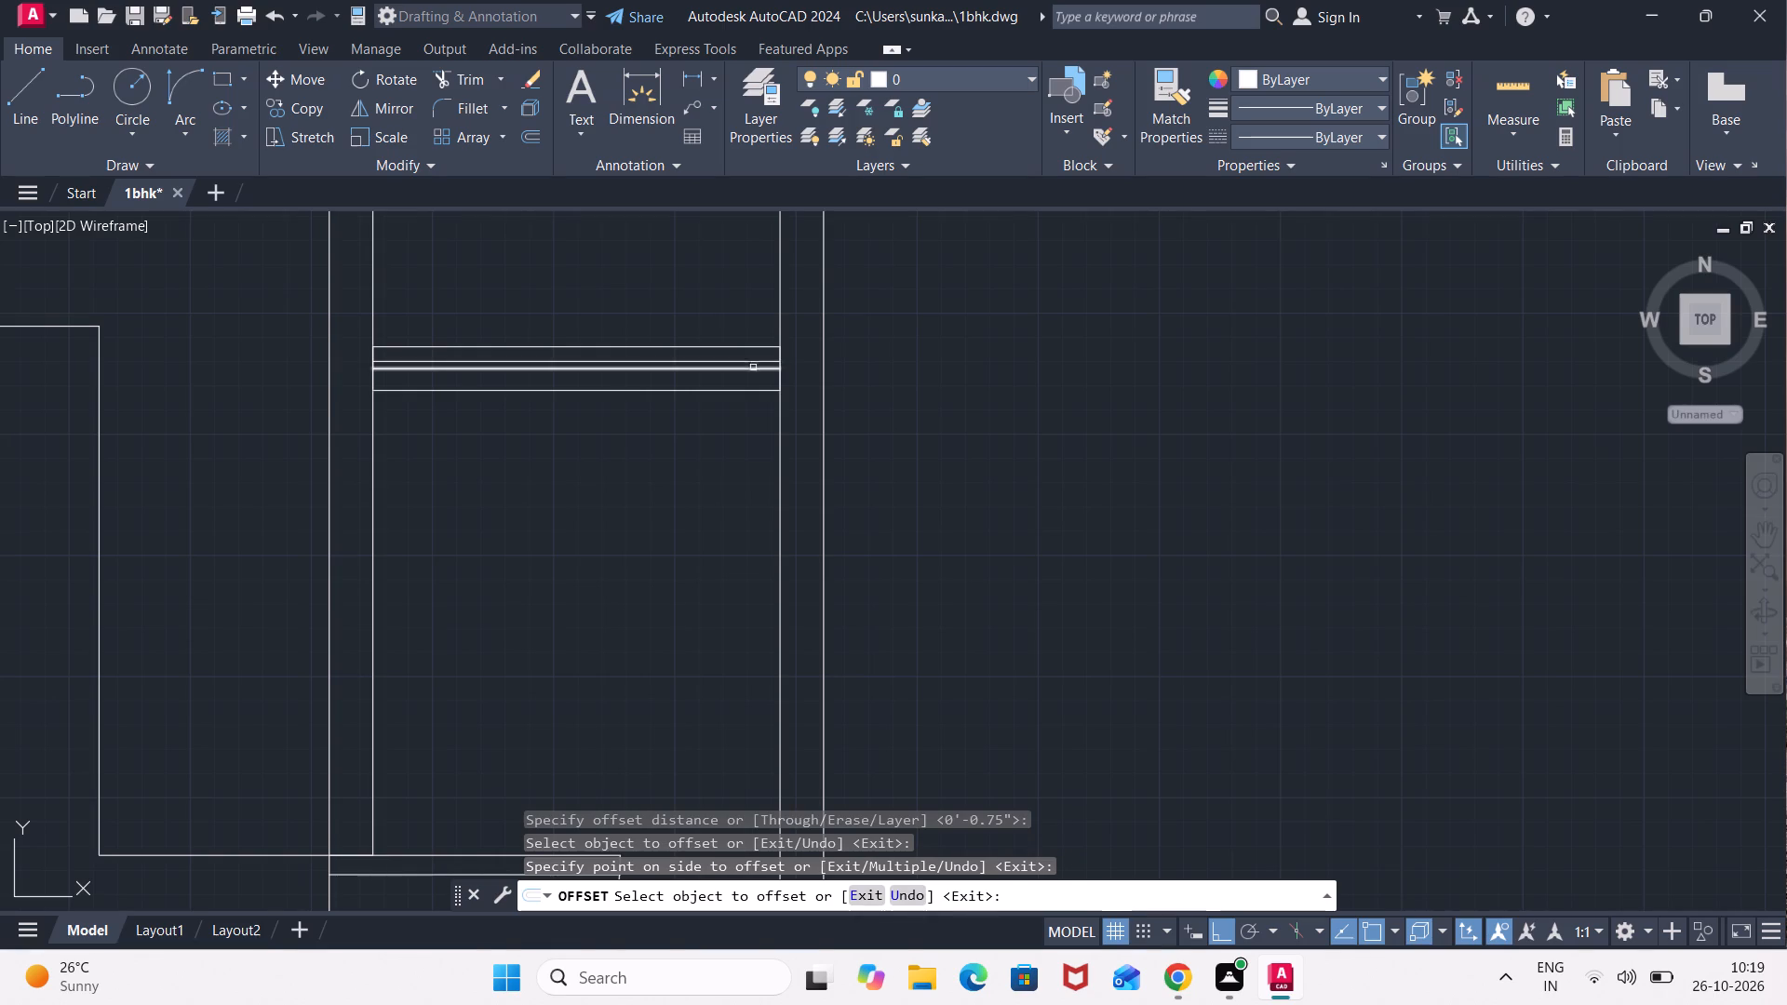
click(755, 369)
click(761, 389)
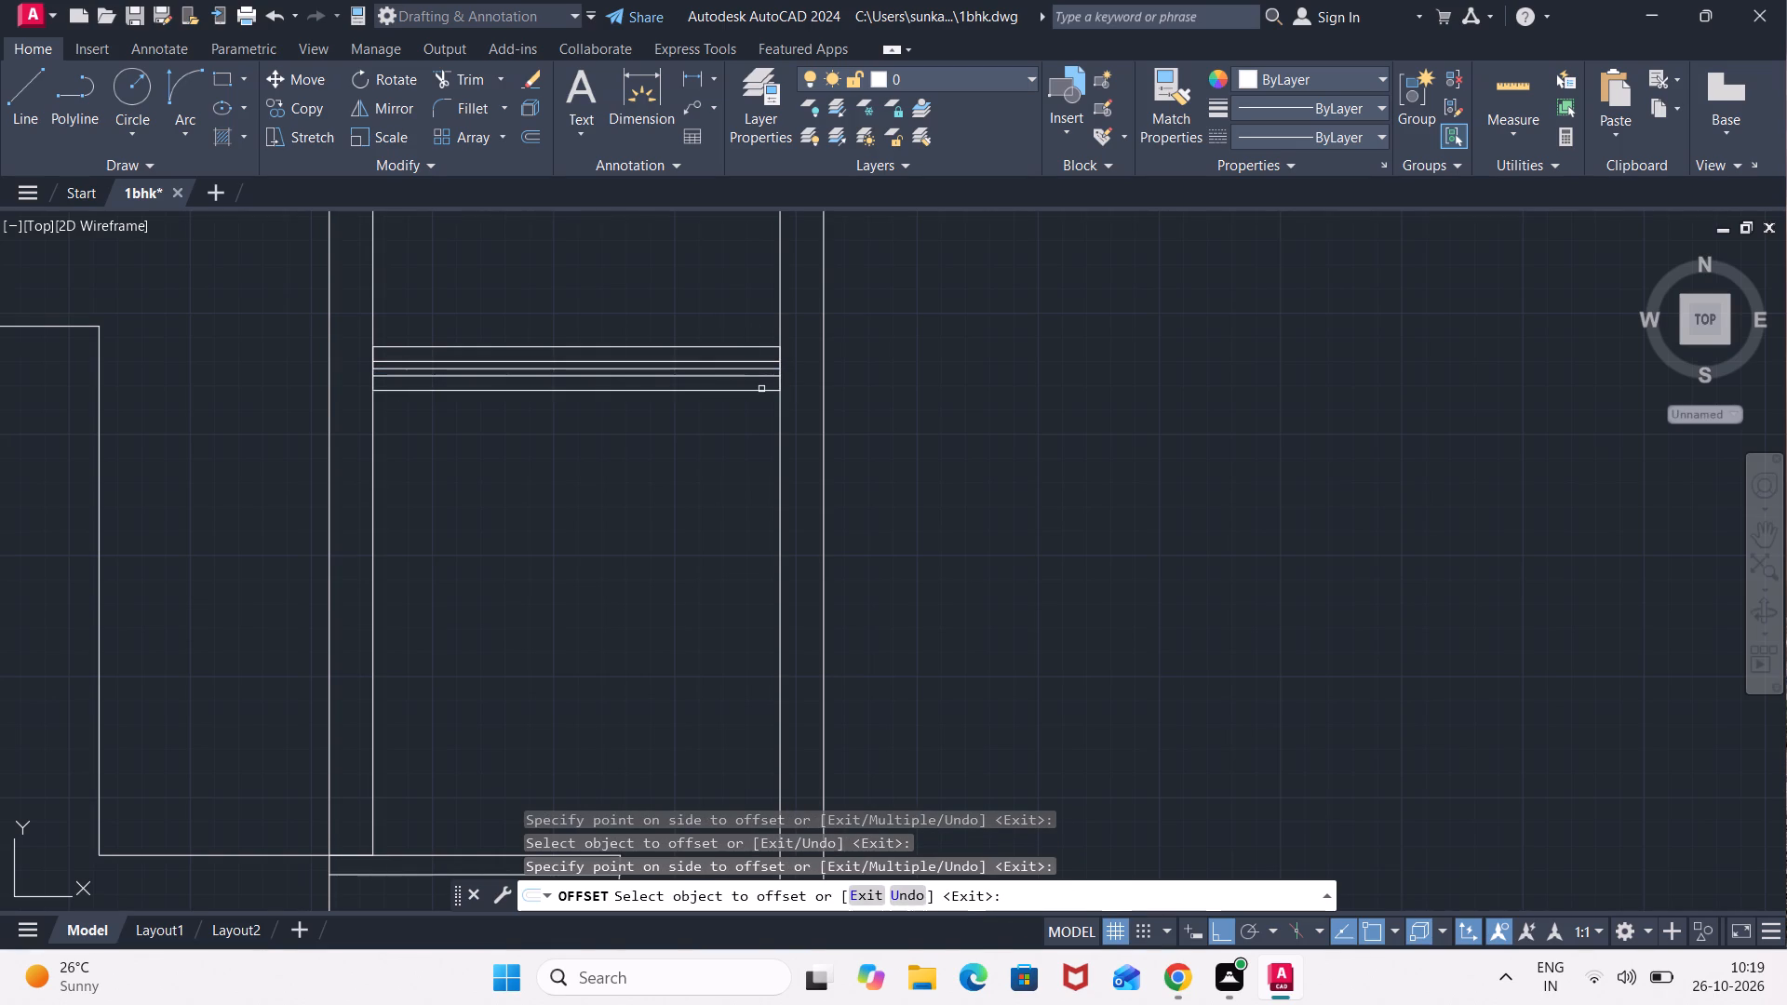
key(Escape)
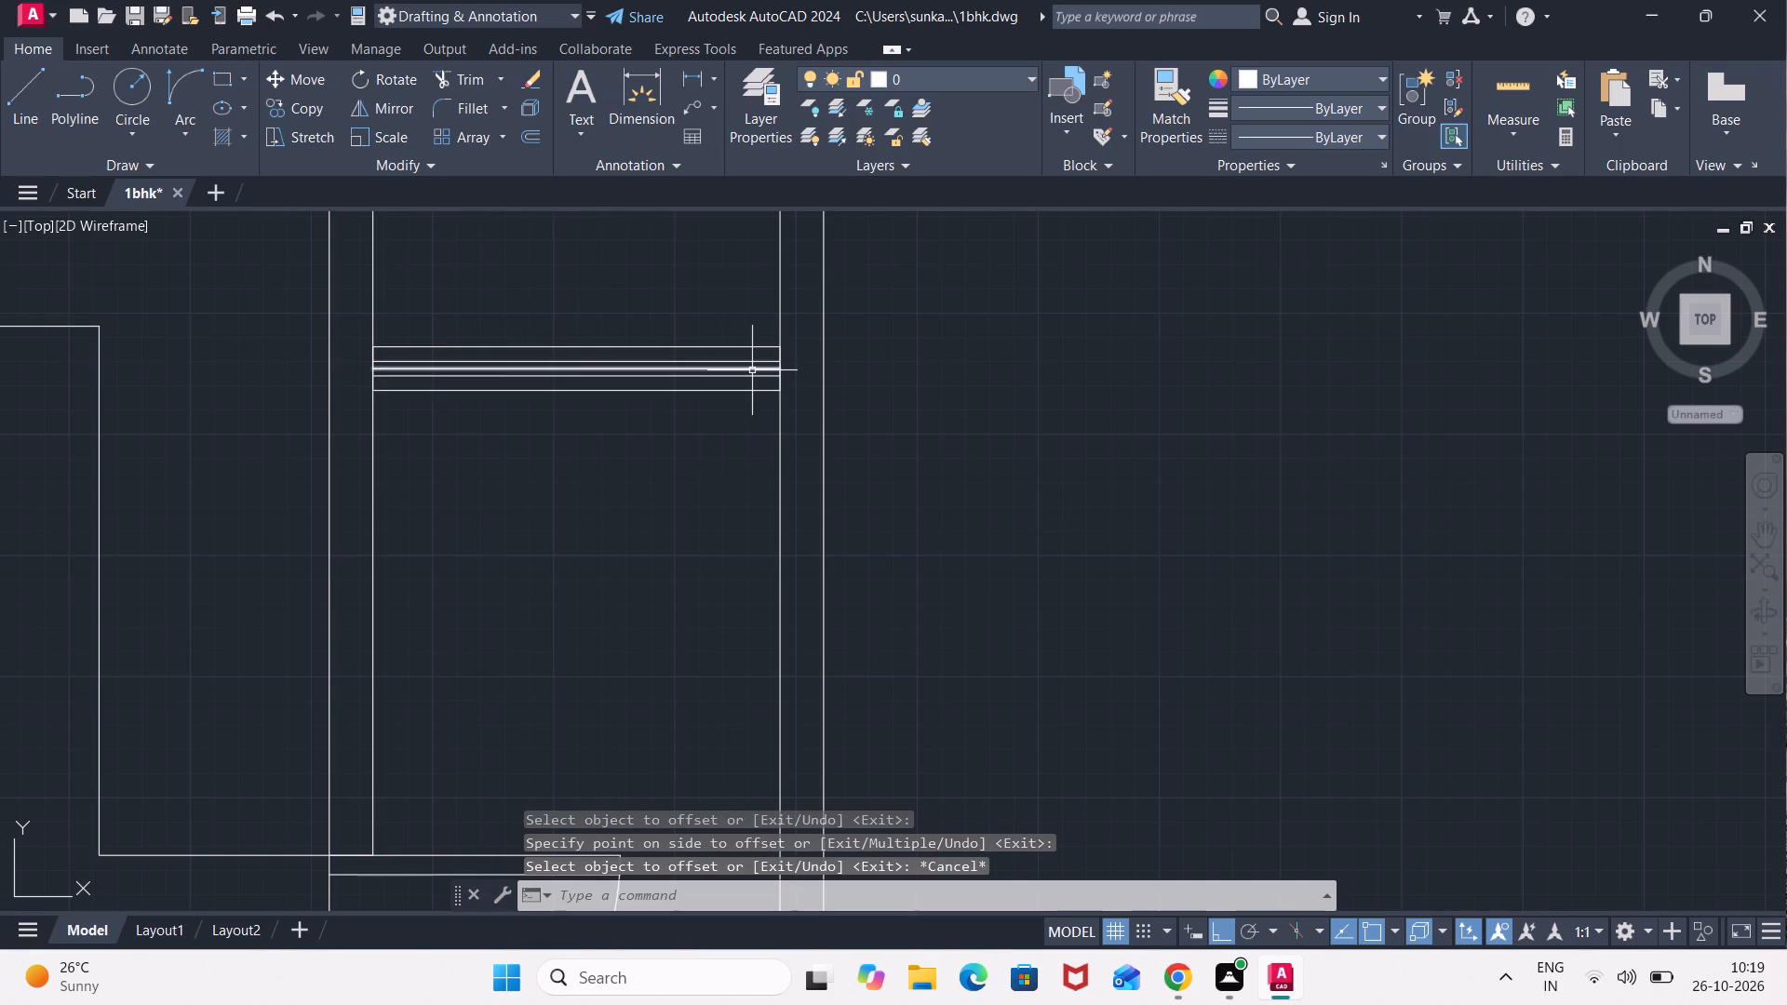
Erase the original centerline between the strip's two offset lines.
click(752, 370)
key(Delete)
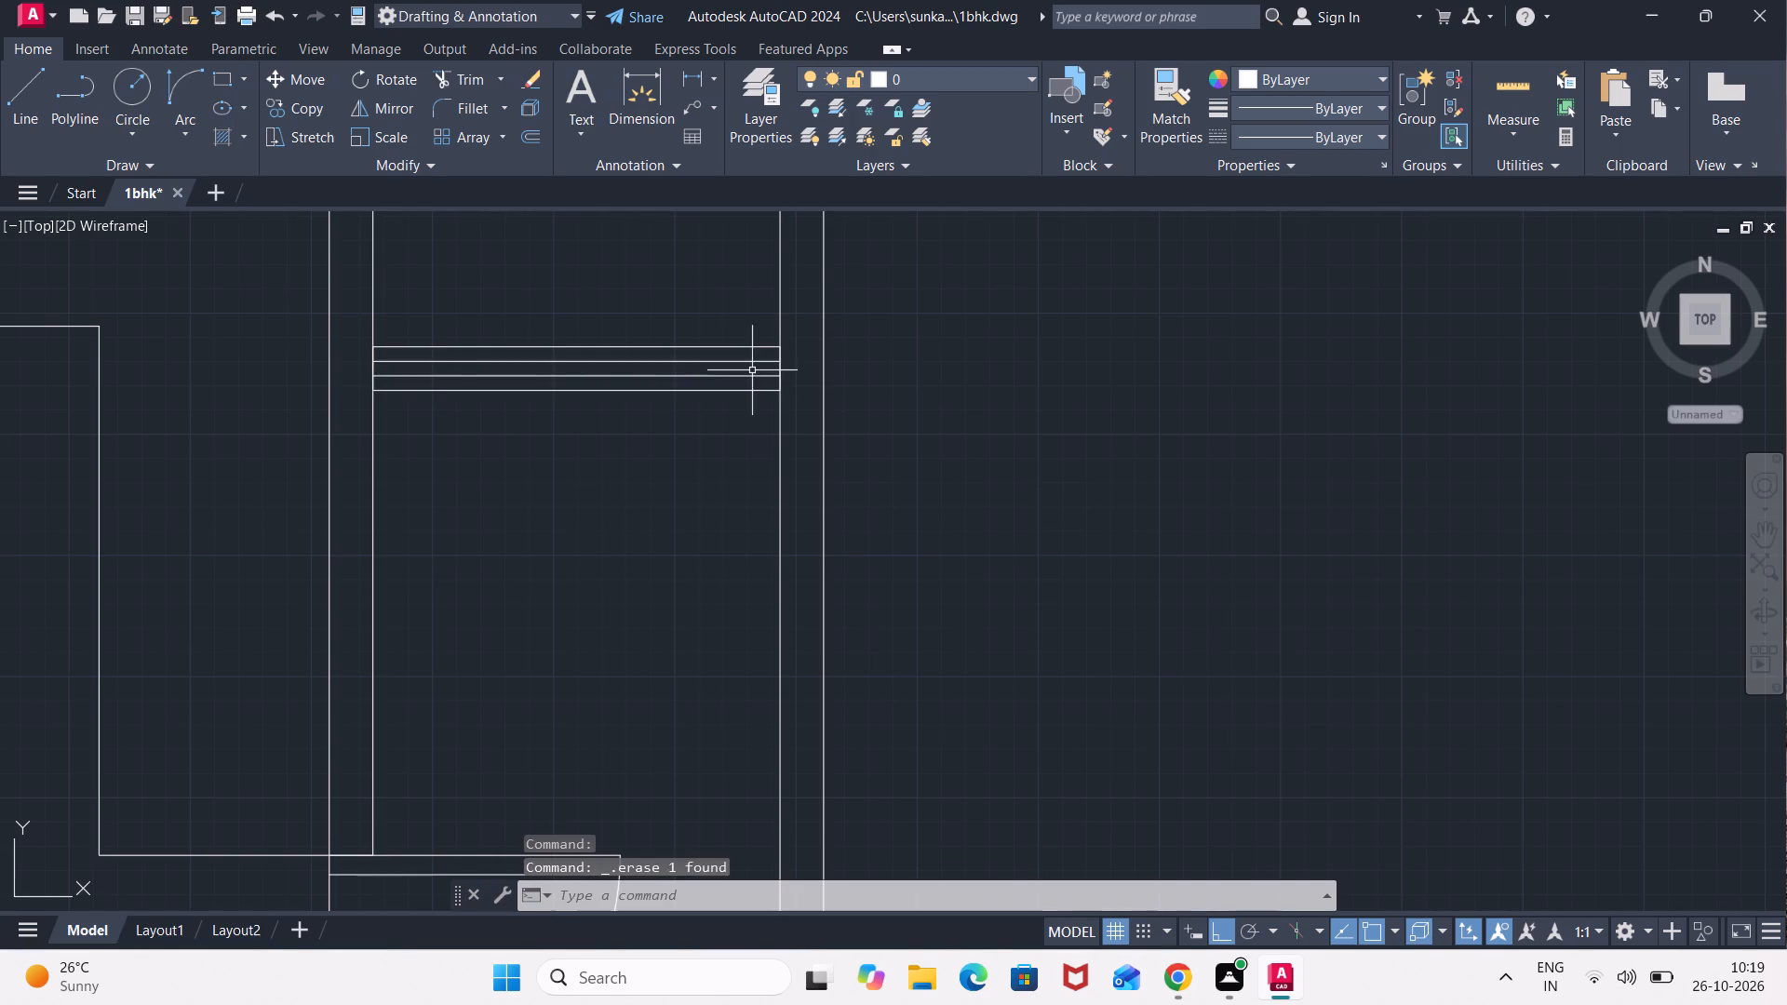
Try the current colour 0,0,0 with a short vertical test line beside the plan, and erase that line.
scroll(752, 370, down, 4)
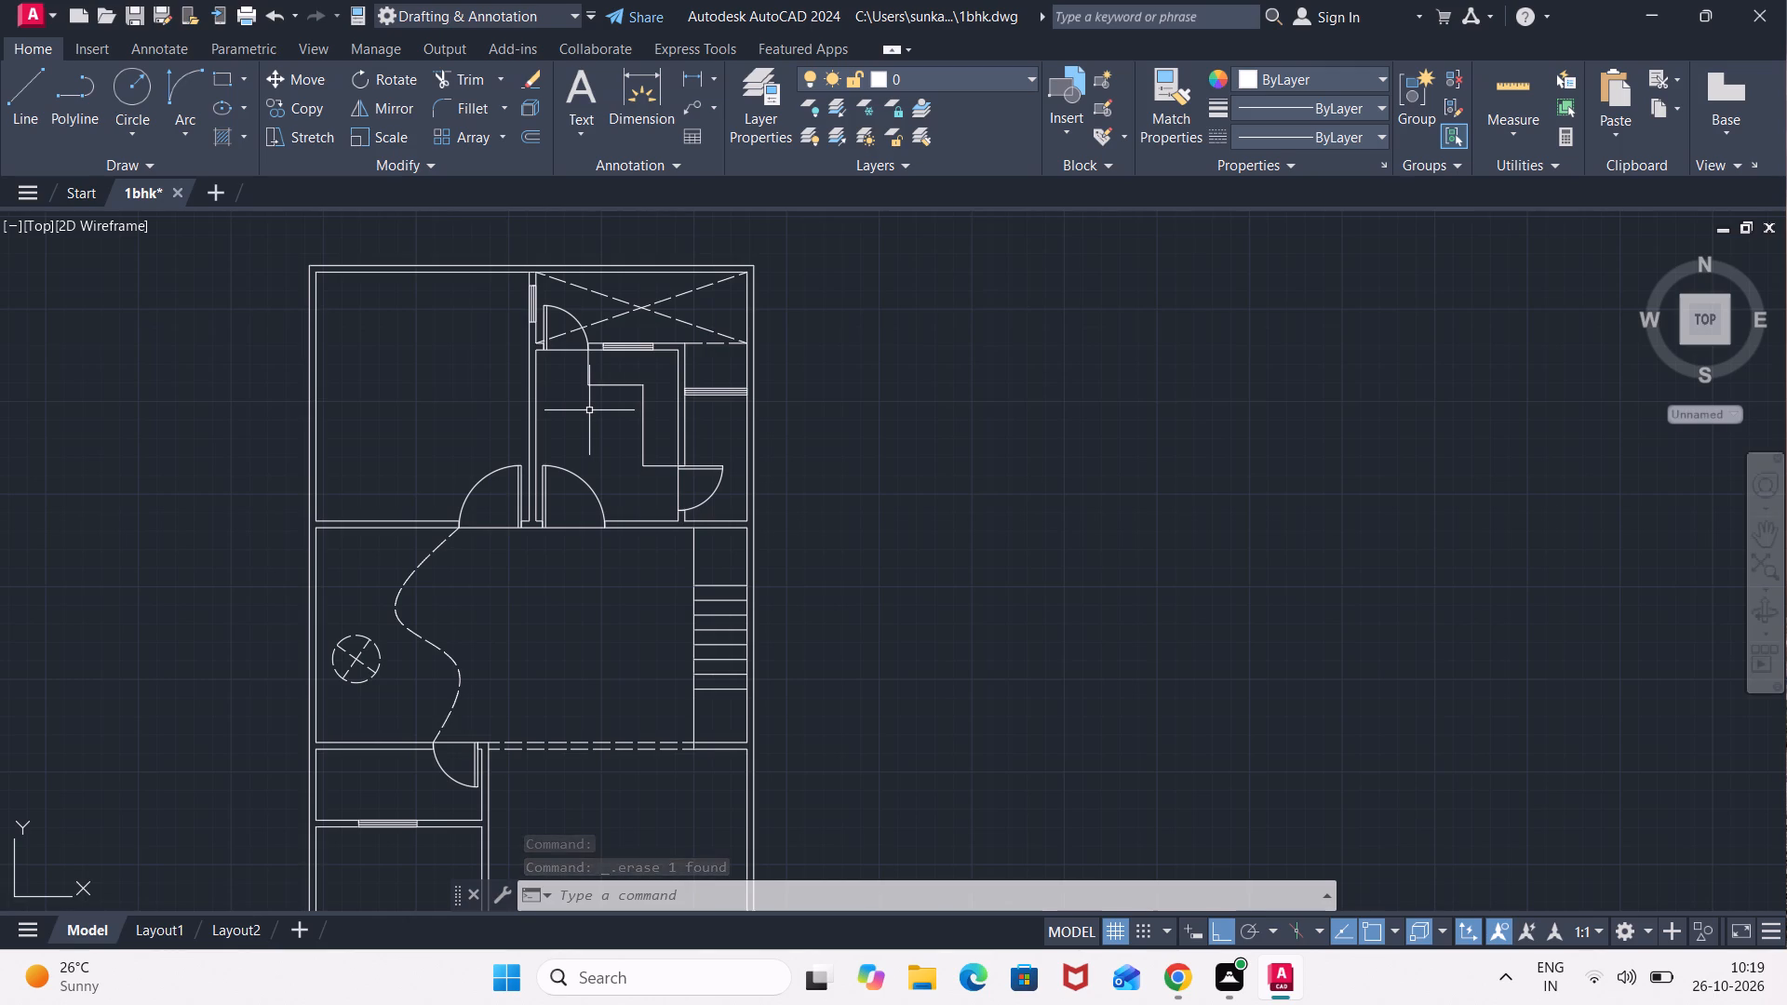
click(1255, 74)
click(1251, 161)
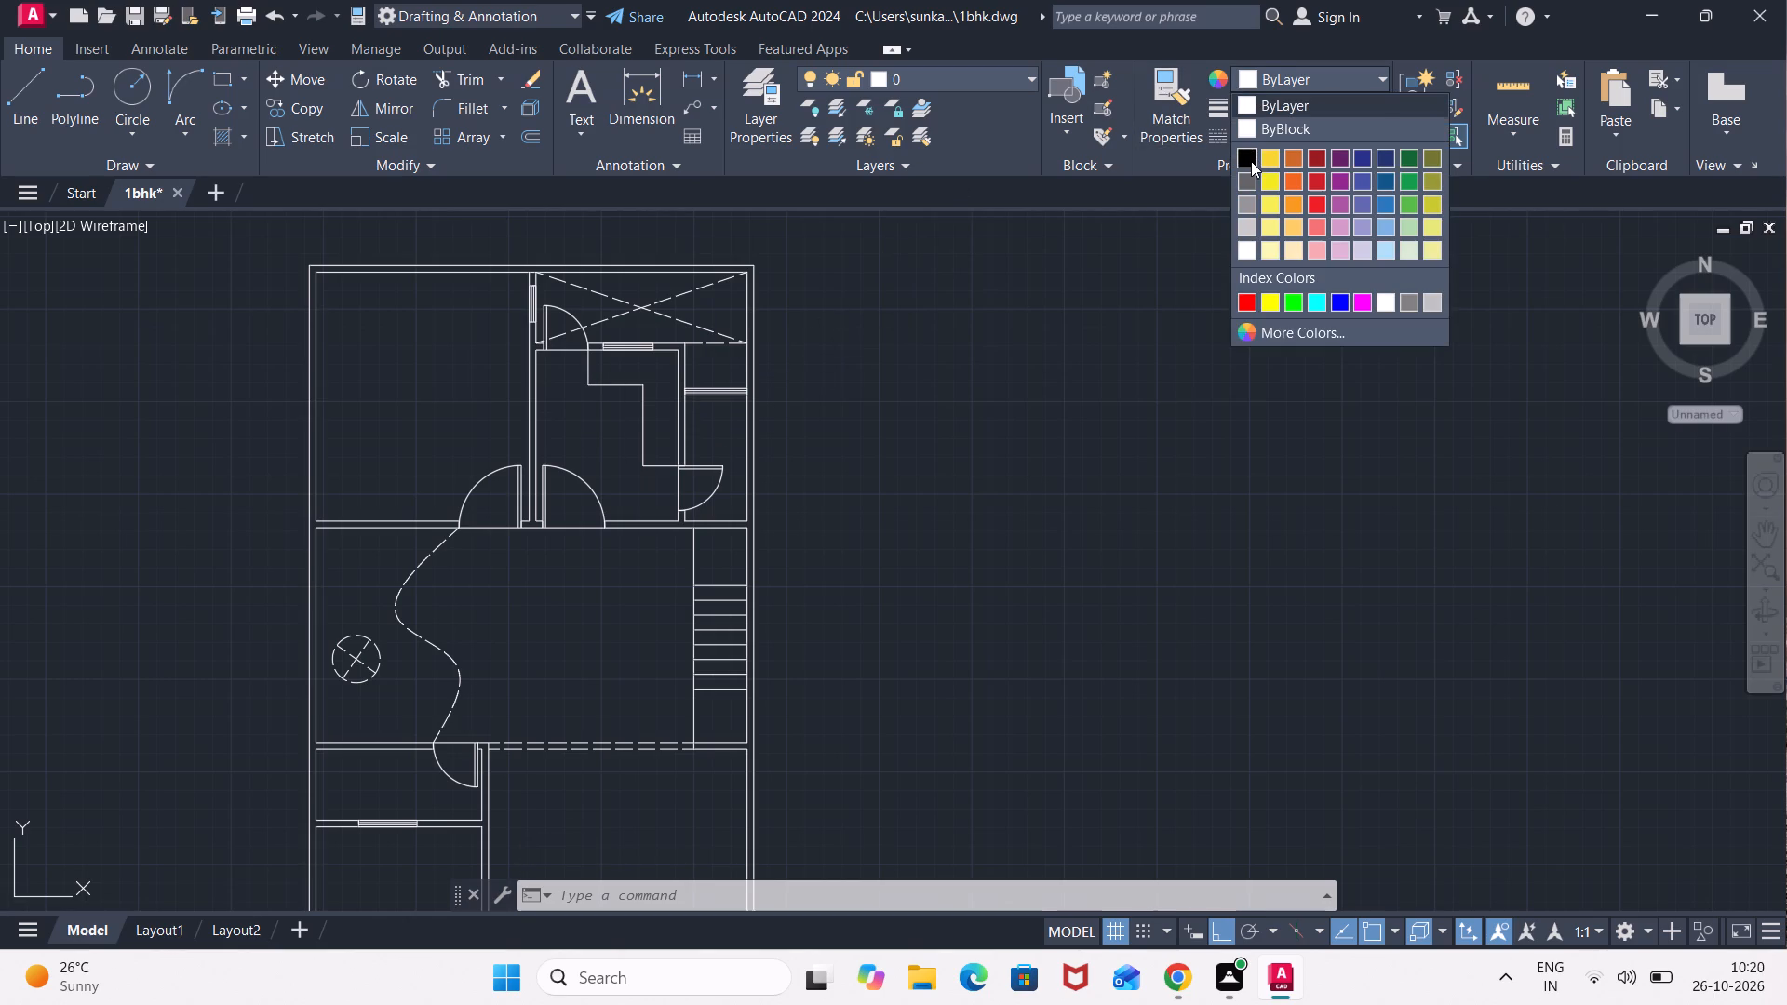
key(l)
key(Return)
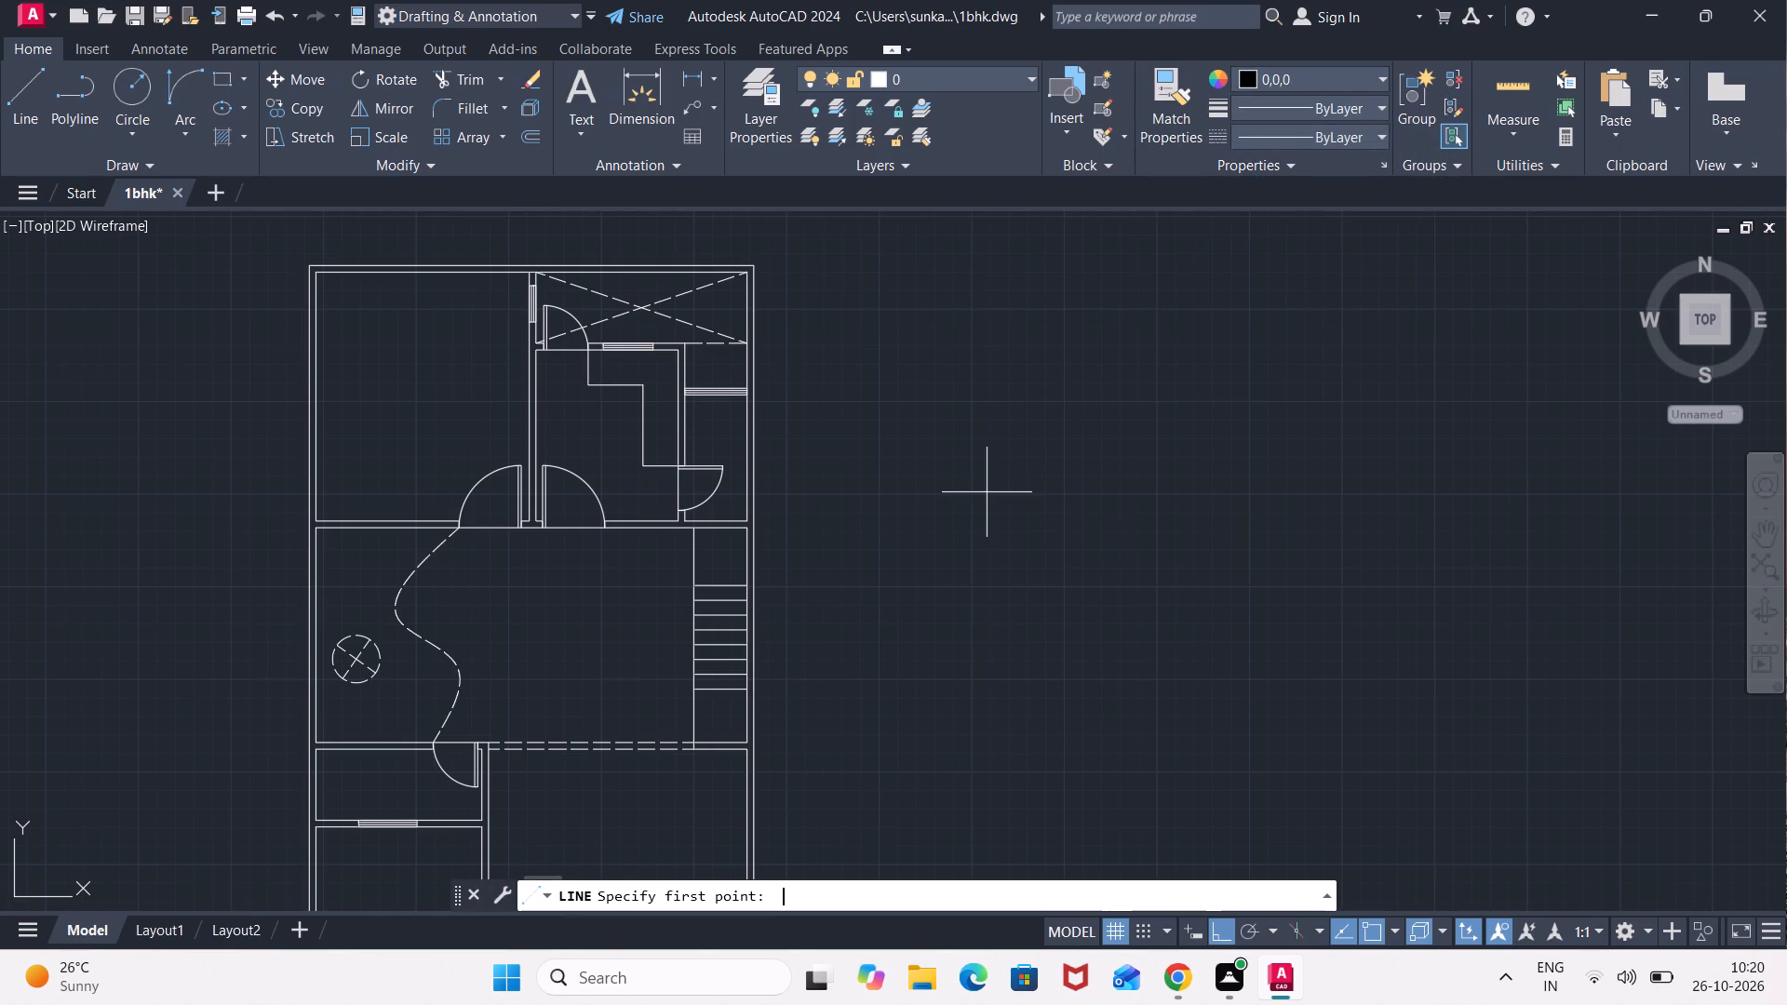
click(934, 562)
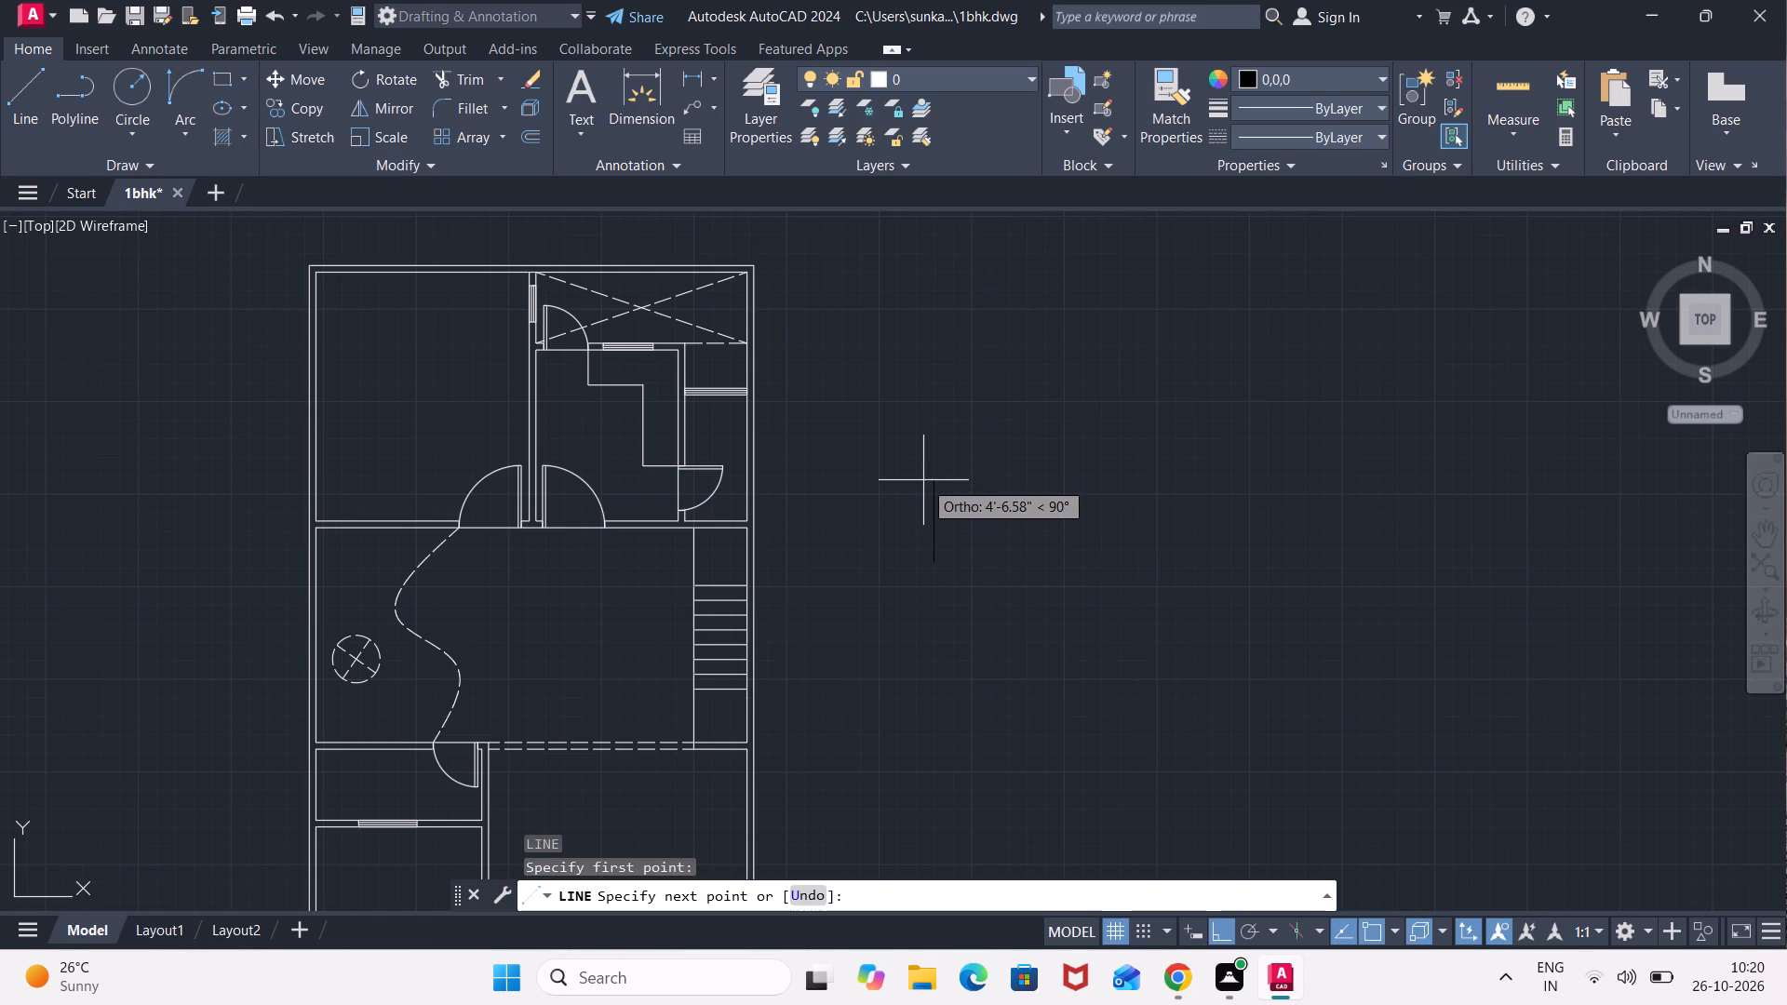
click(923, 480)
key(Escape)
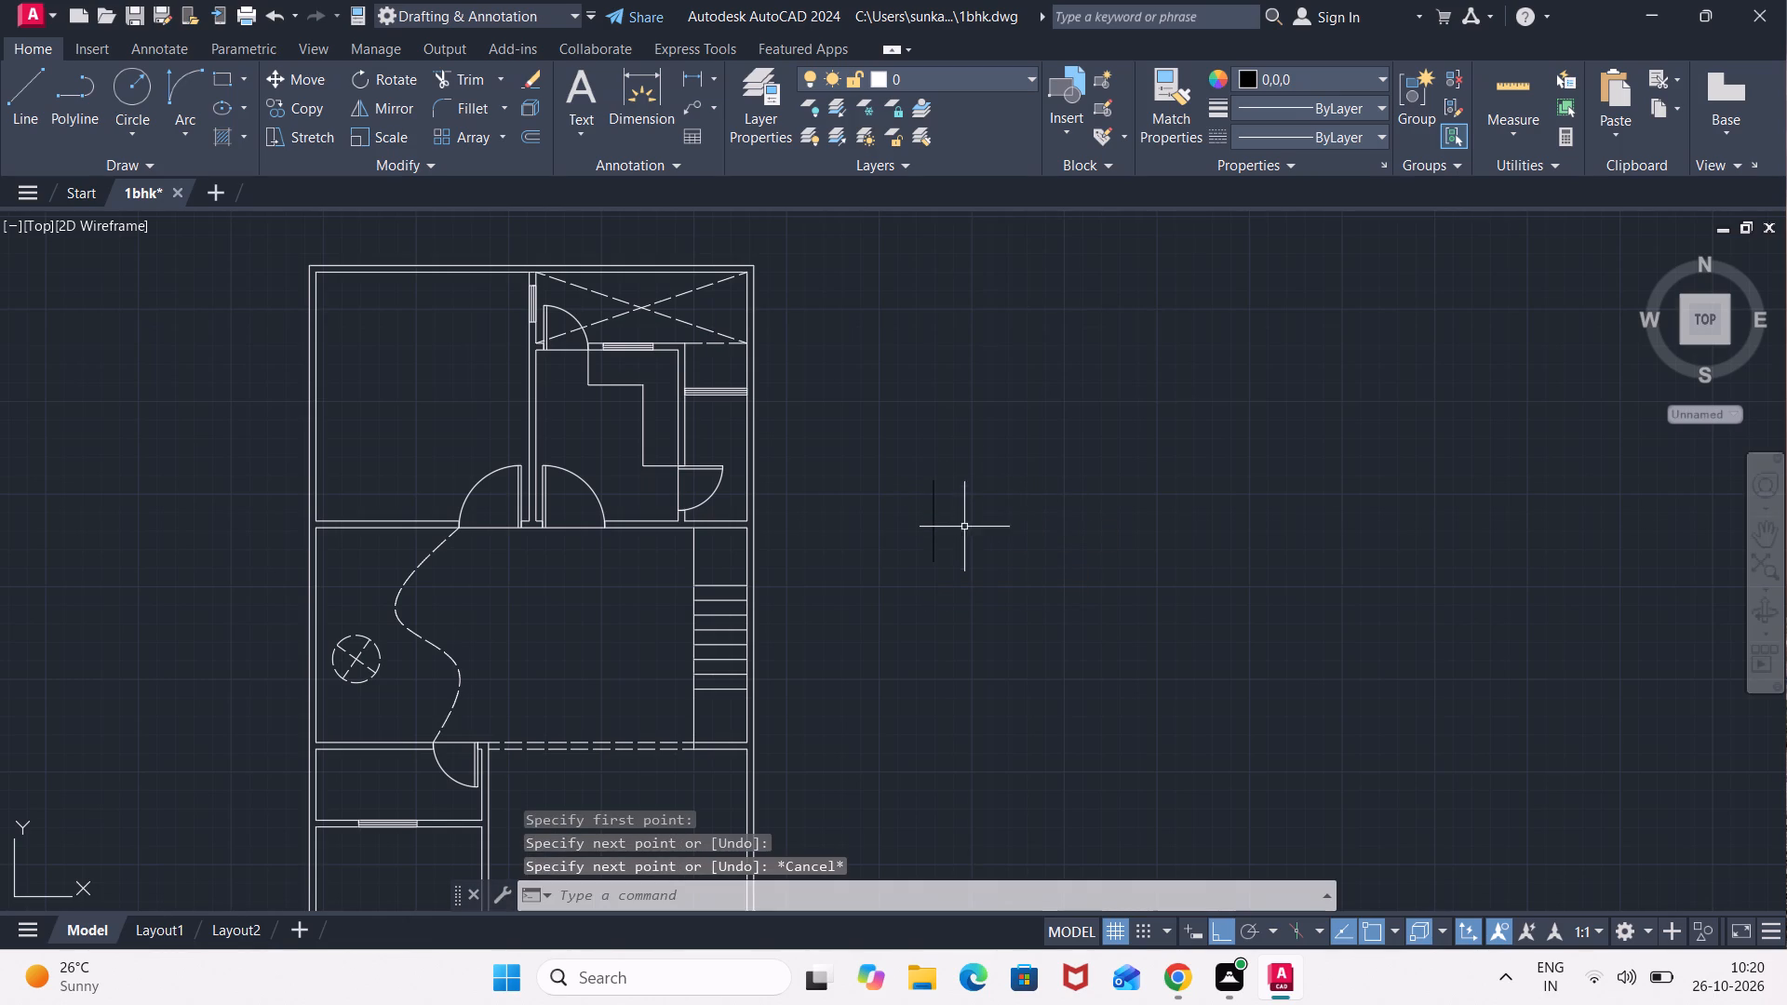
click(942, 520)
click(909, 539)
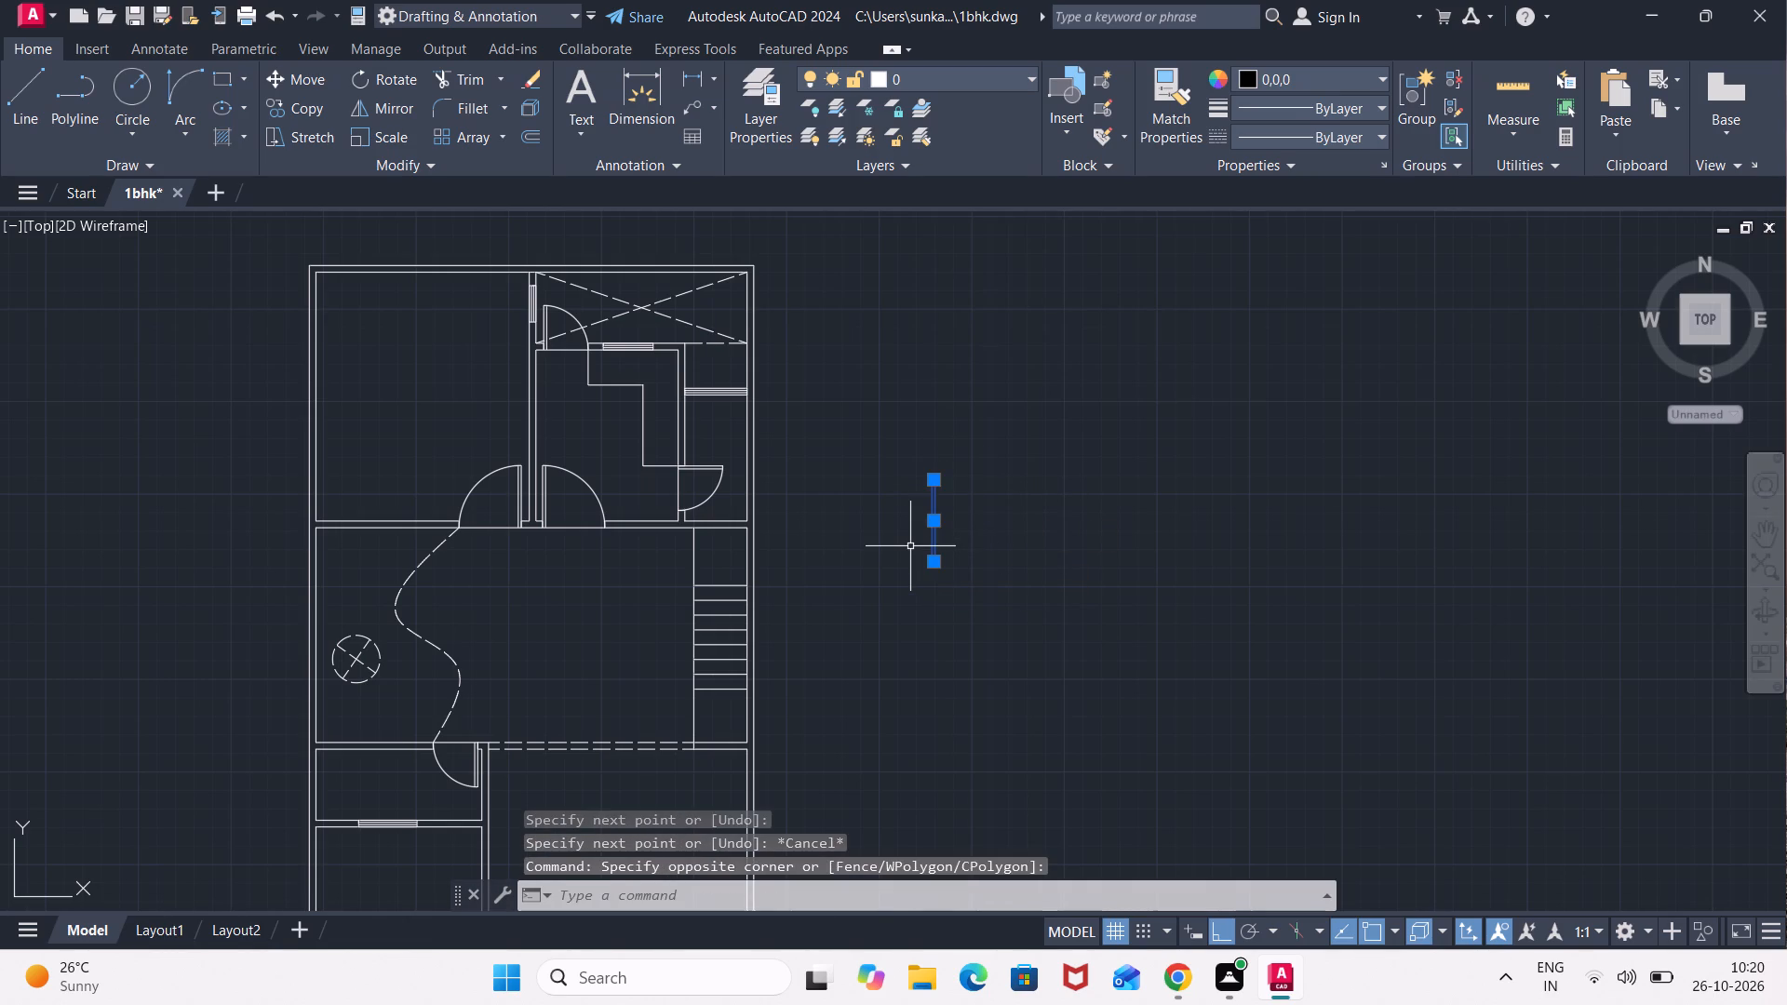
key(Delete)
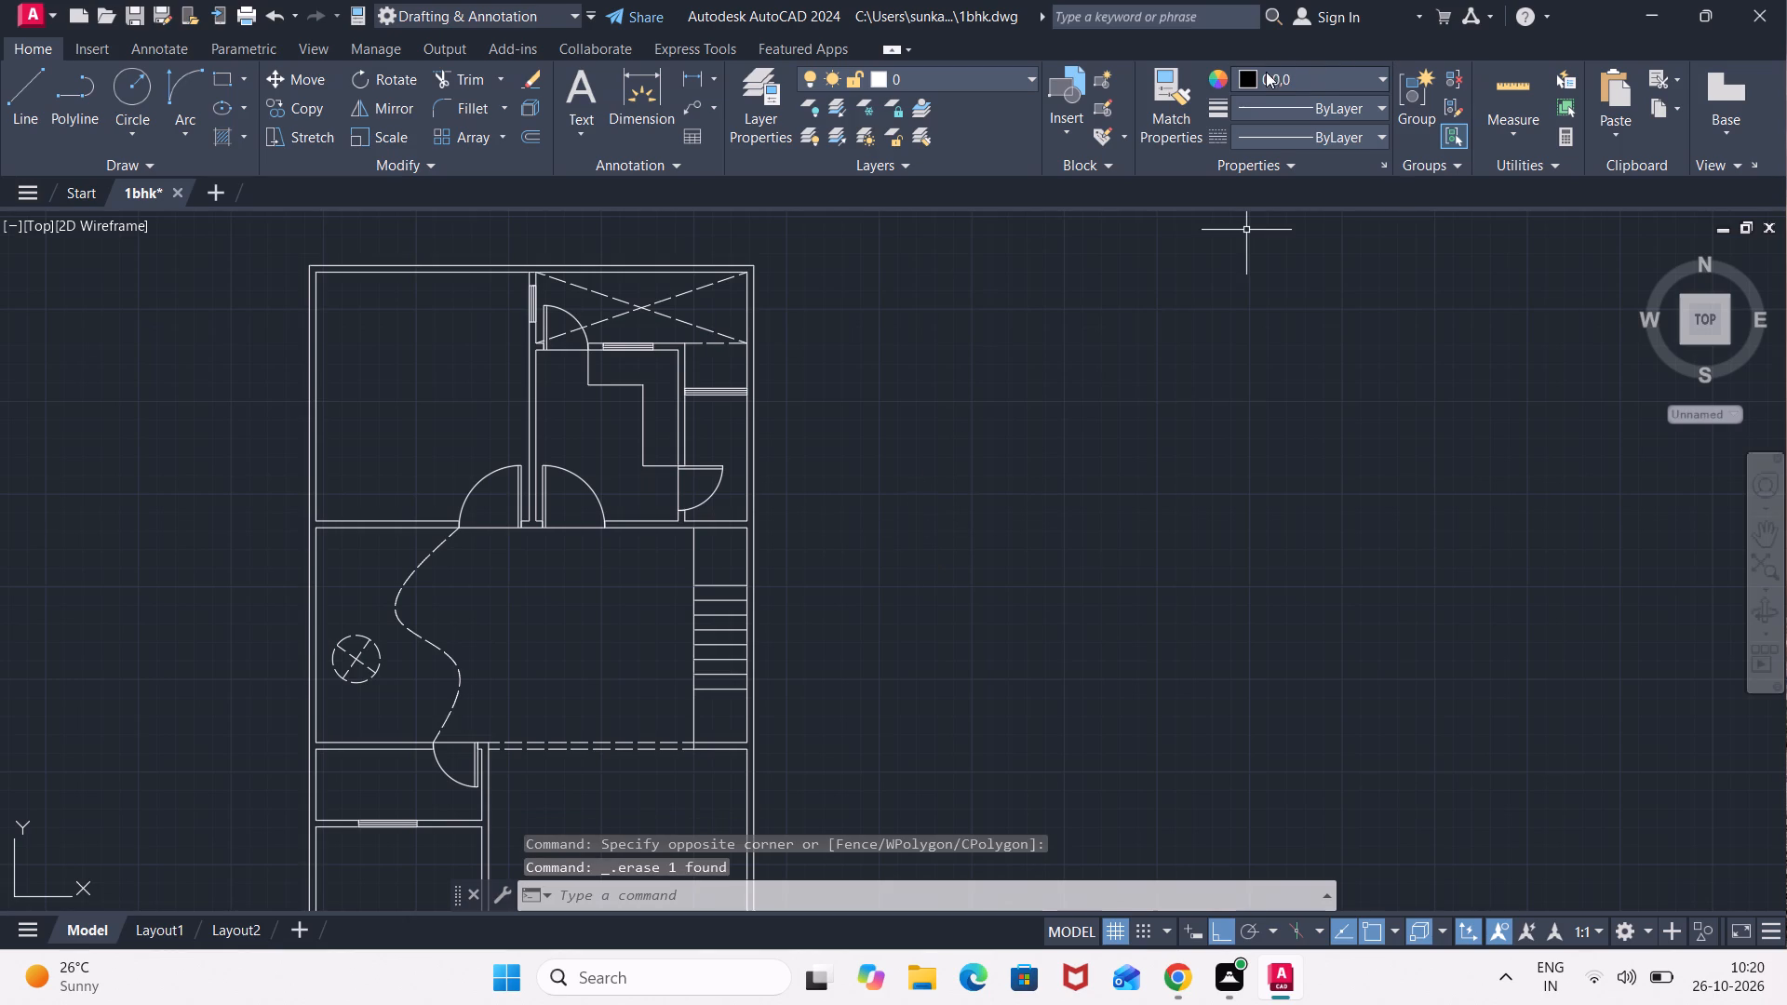
Set the current colour to yellow 248,215,49 and draw a short vertical sample line beside the plan.
click(1246, 78)
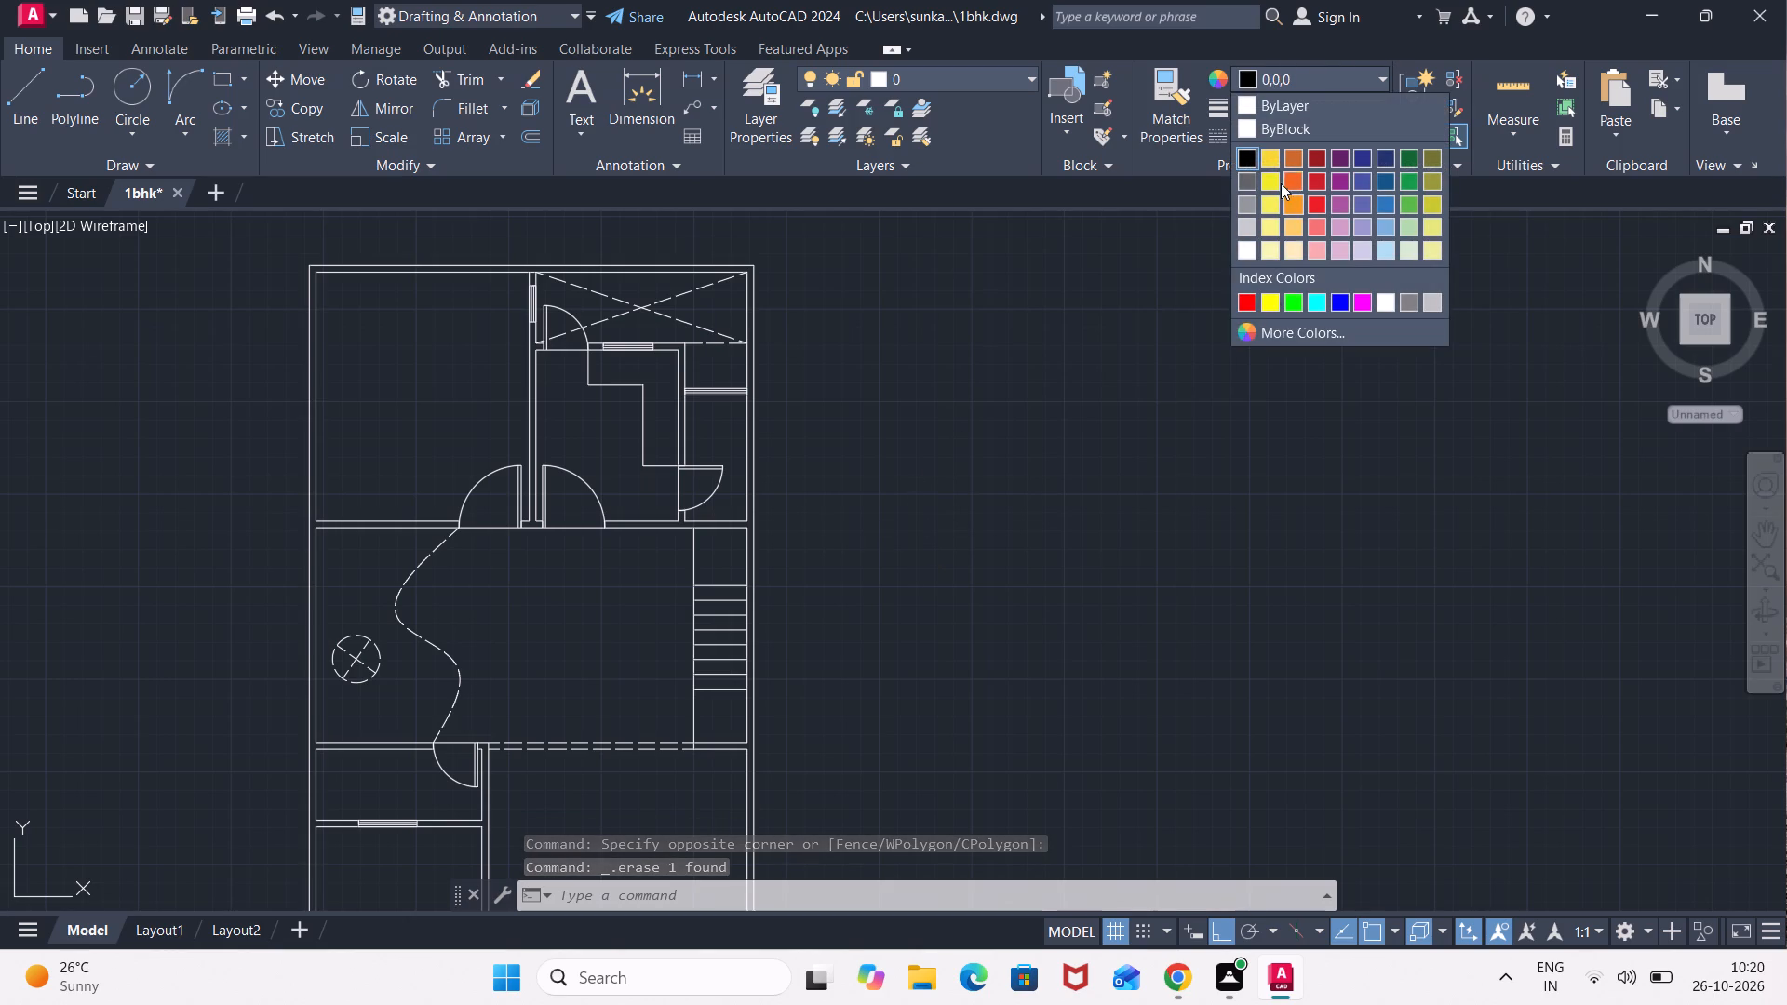
click(1268, 165)
key(l)
key(Return)
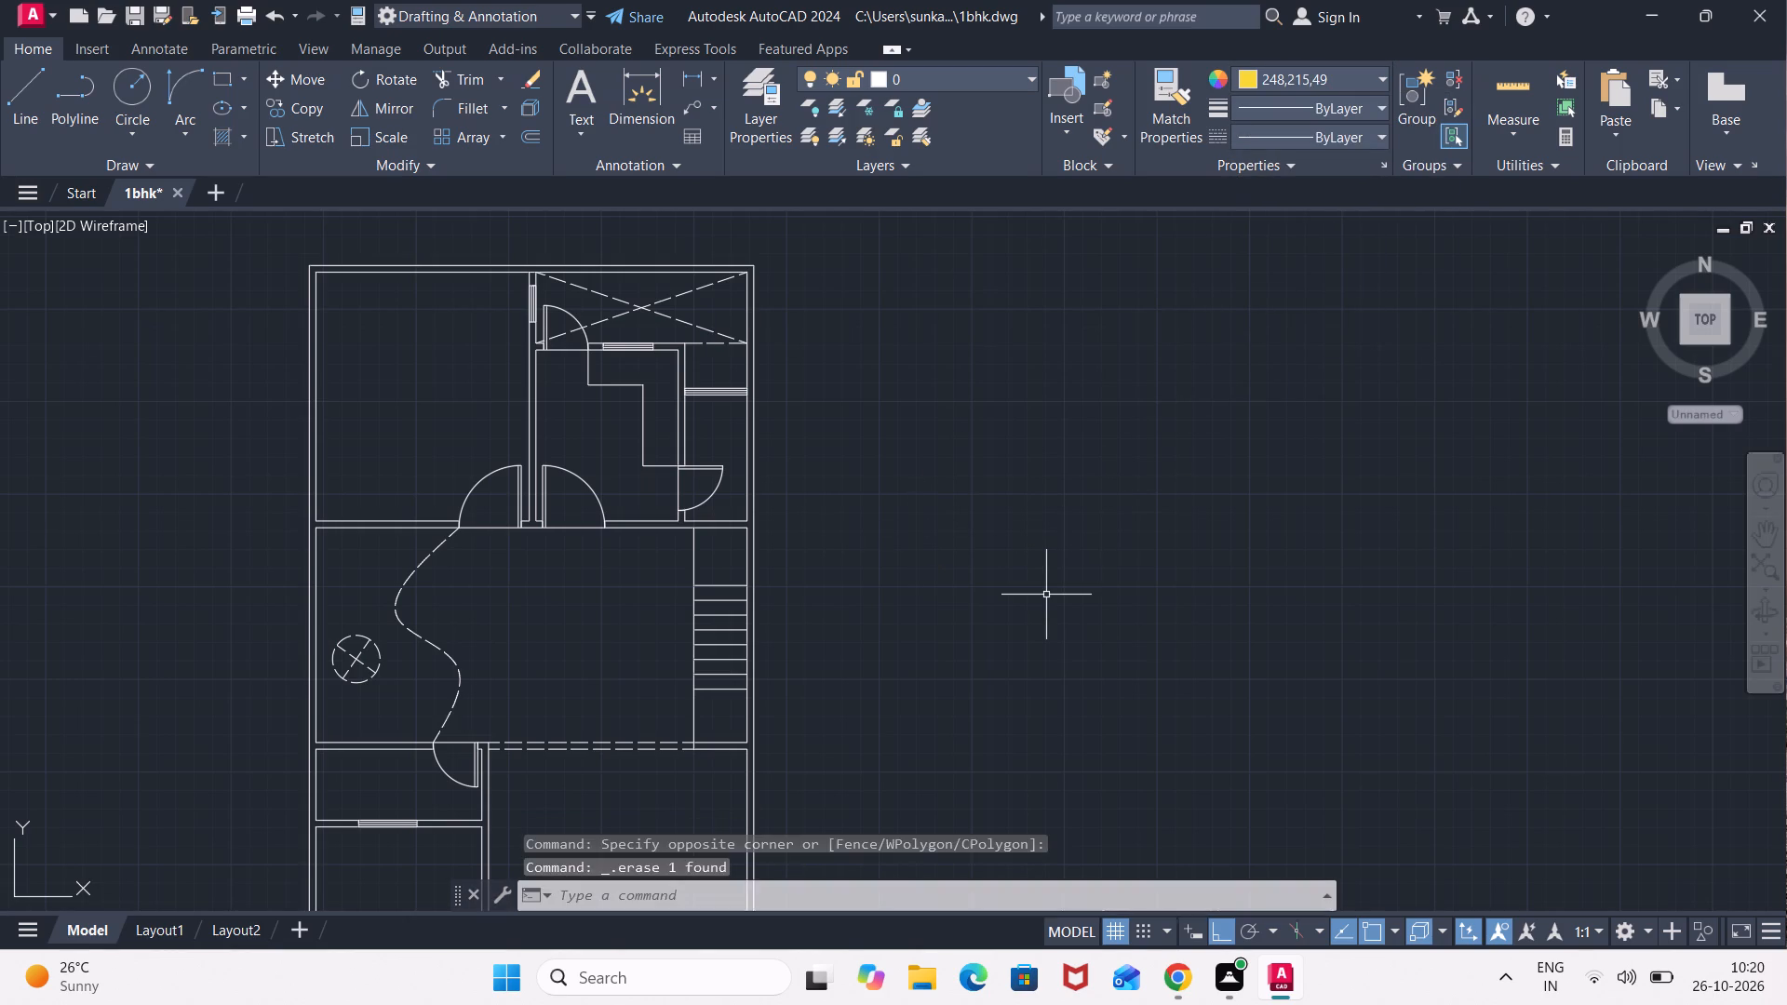
click(1036, 659)
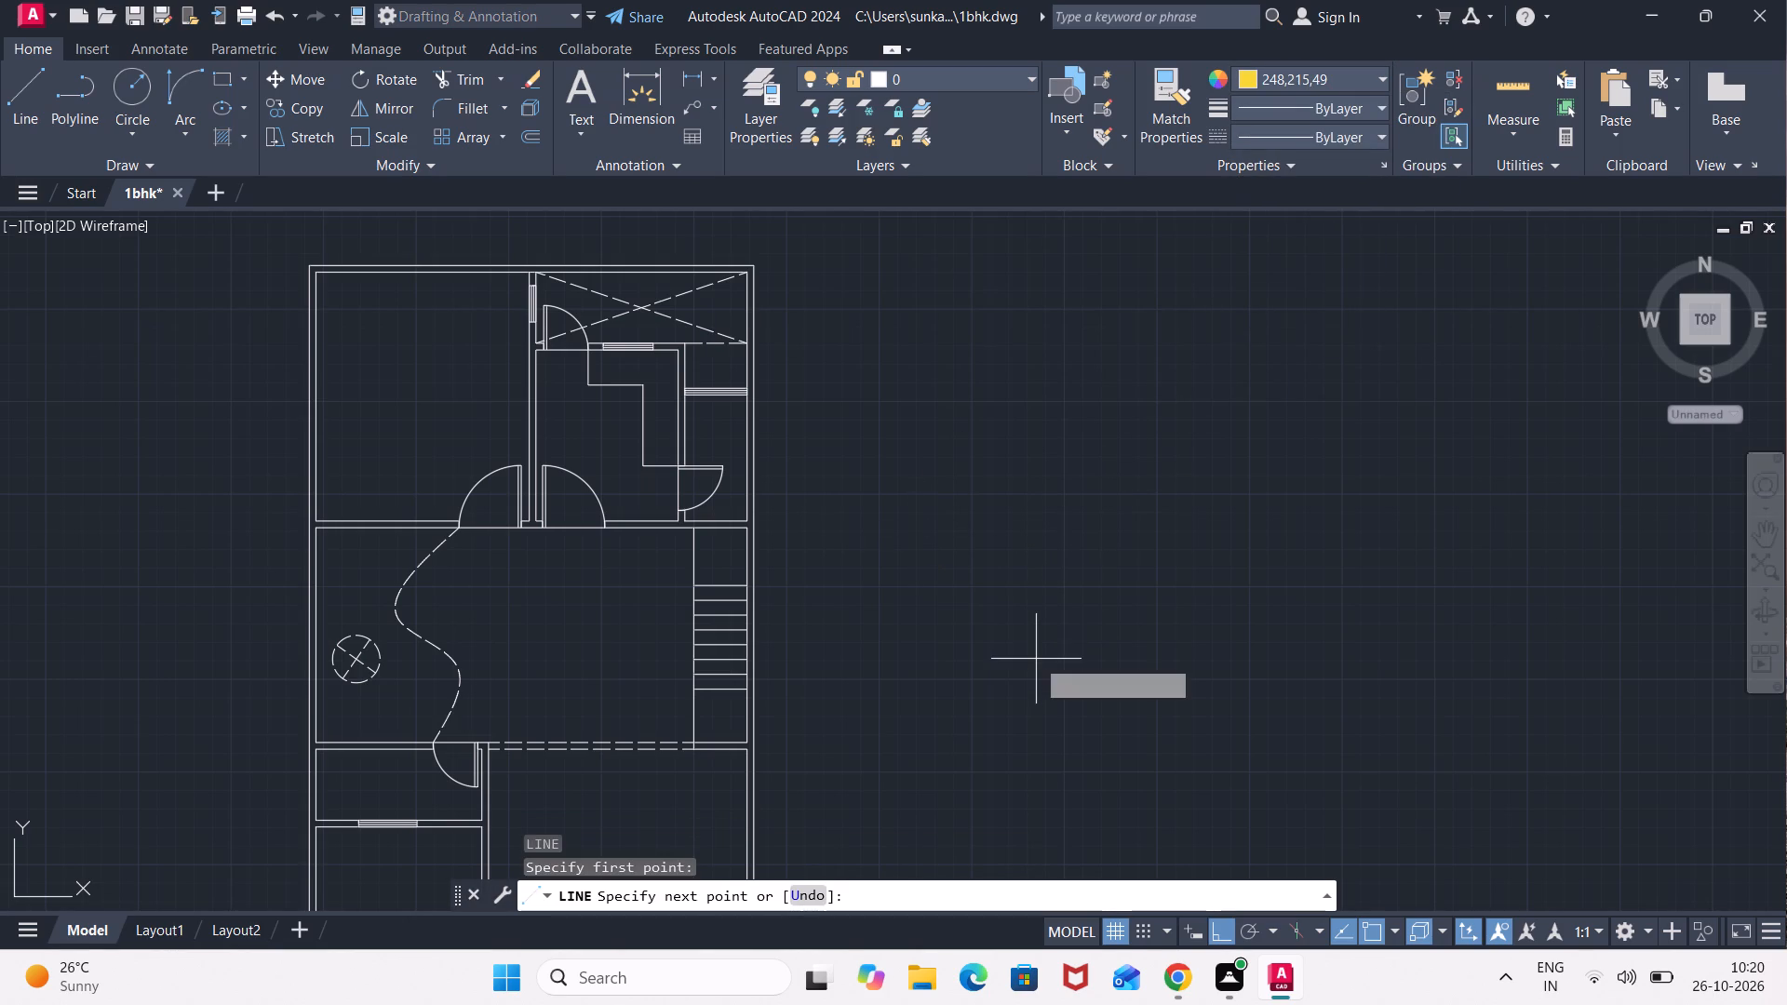
click(1032, 555)
key(Escape)
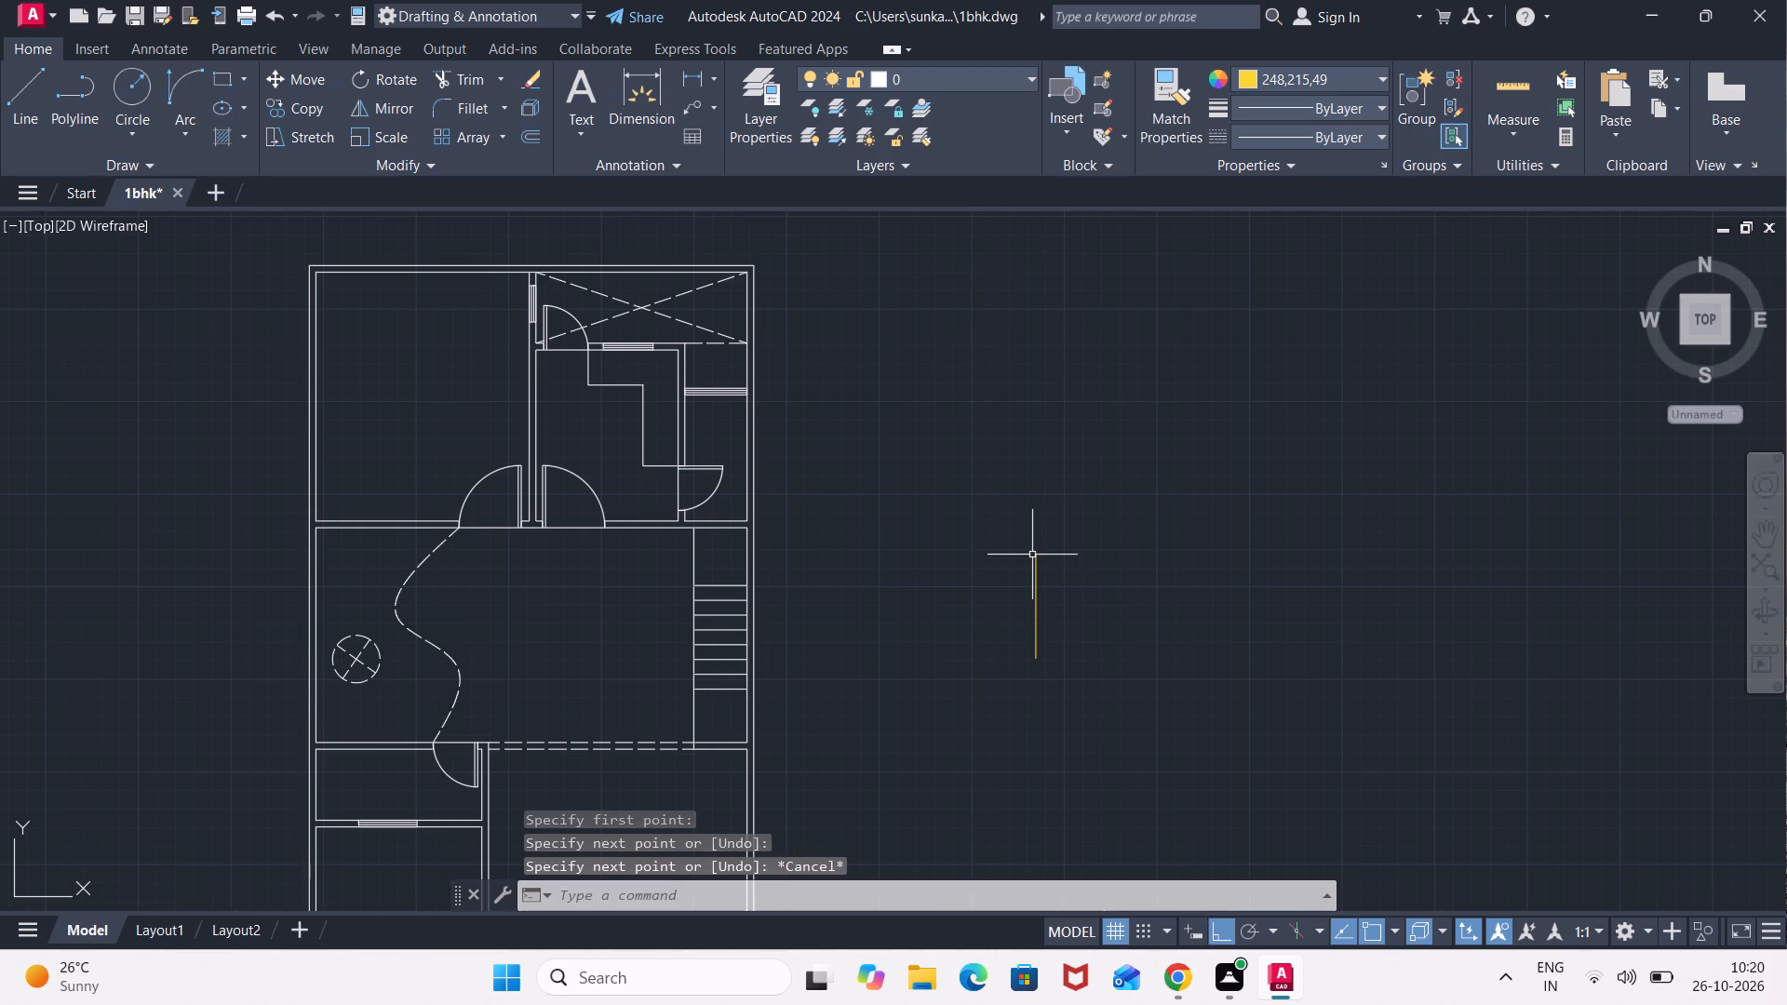
Match the yellow sample line's properties onto the outer wall beside the staircase and the adjoining horizontal wall lines.
click(1175, 87)
click(1038, 577)
scroll(717, 534, up, 2)
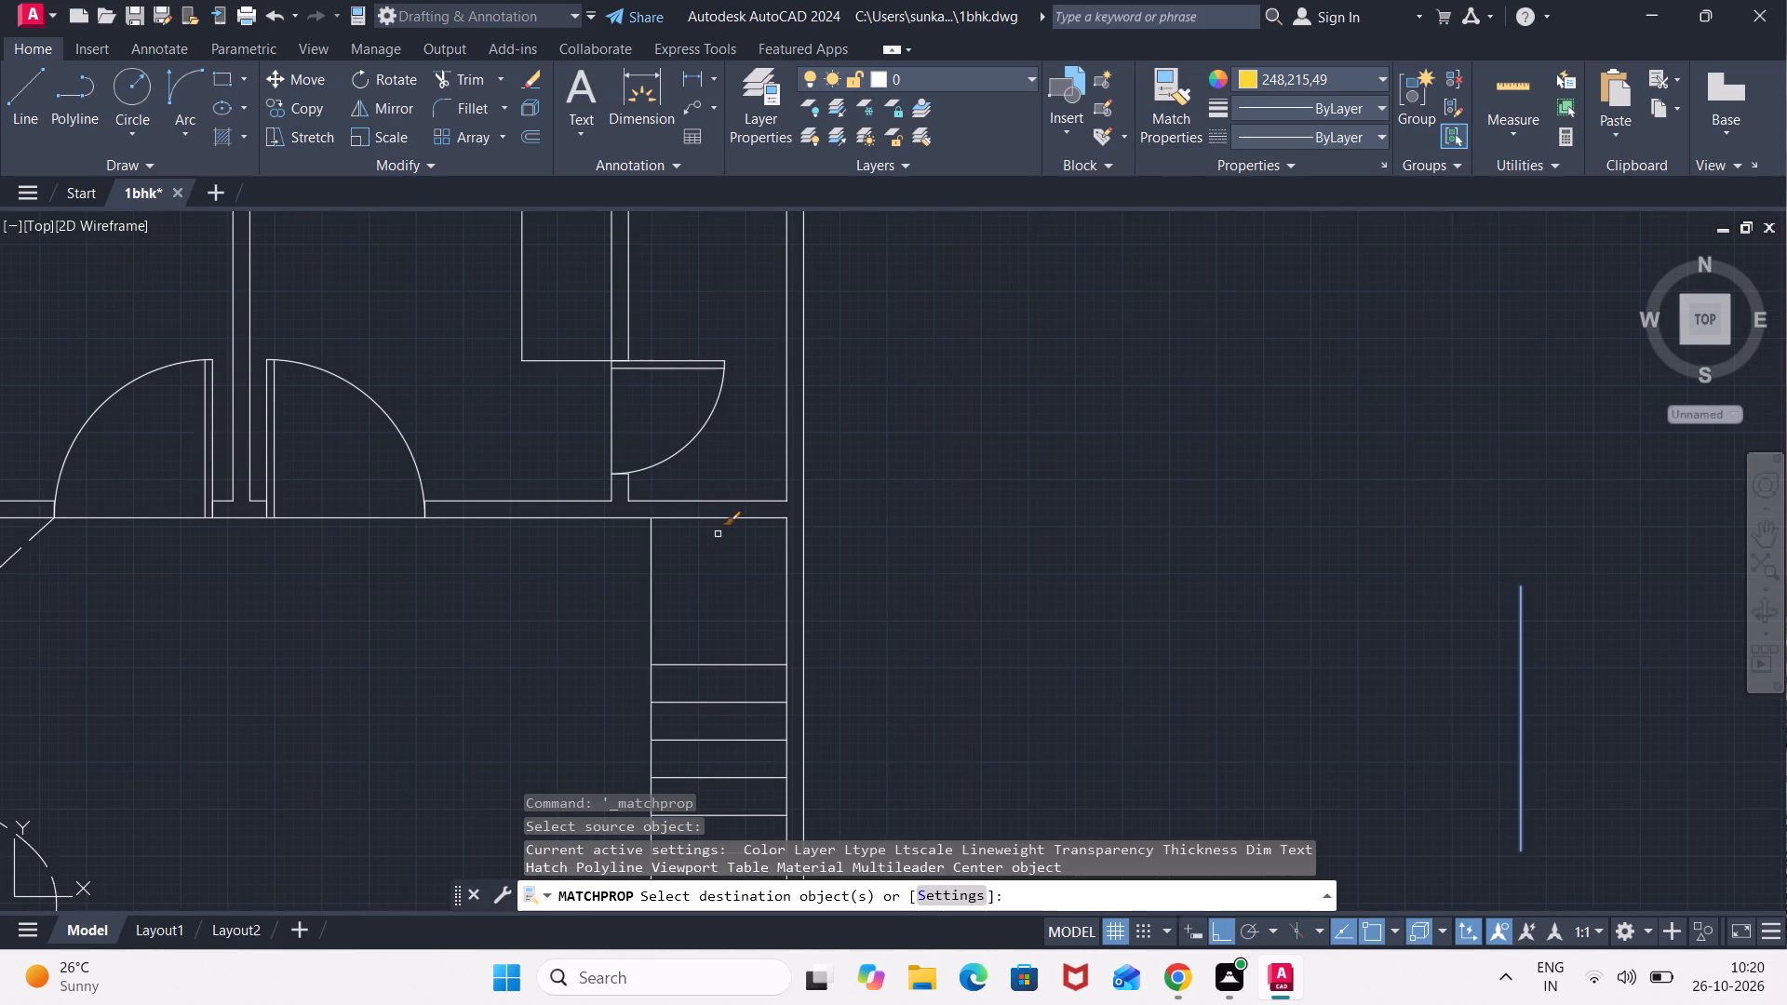
click(819, 471)
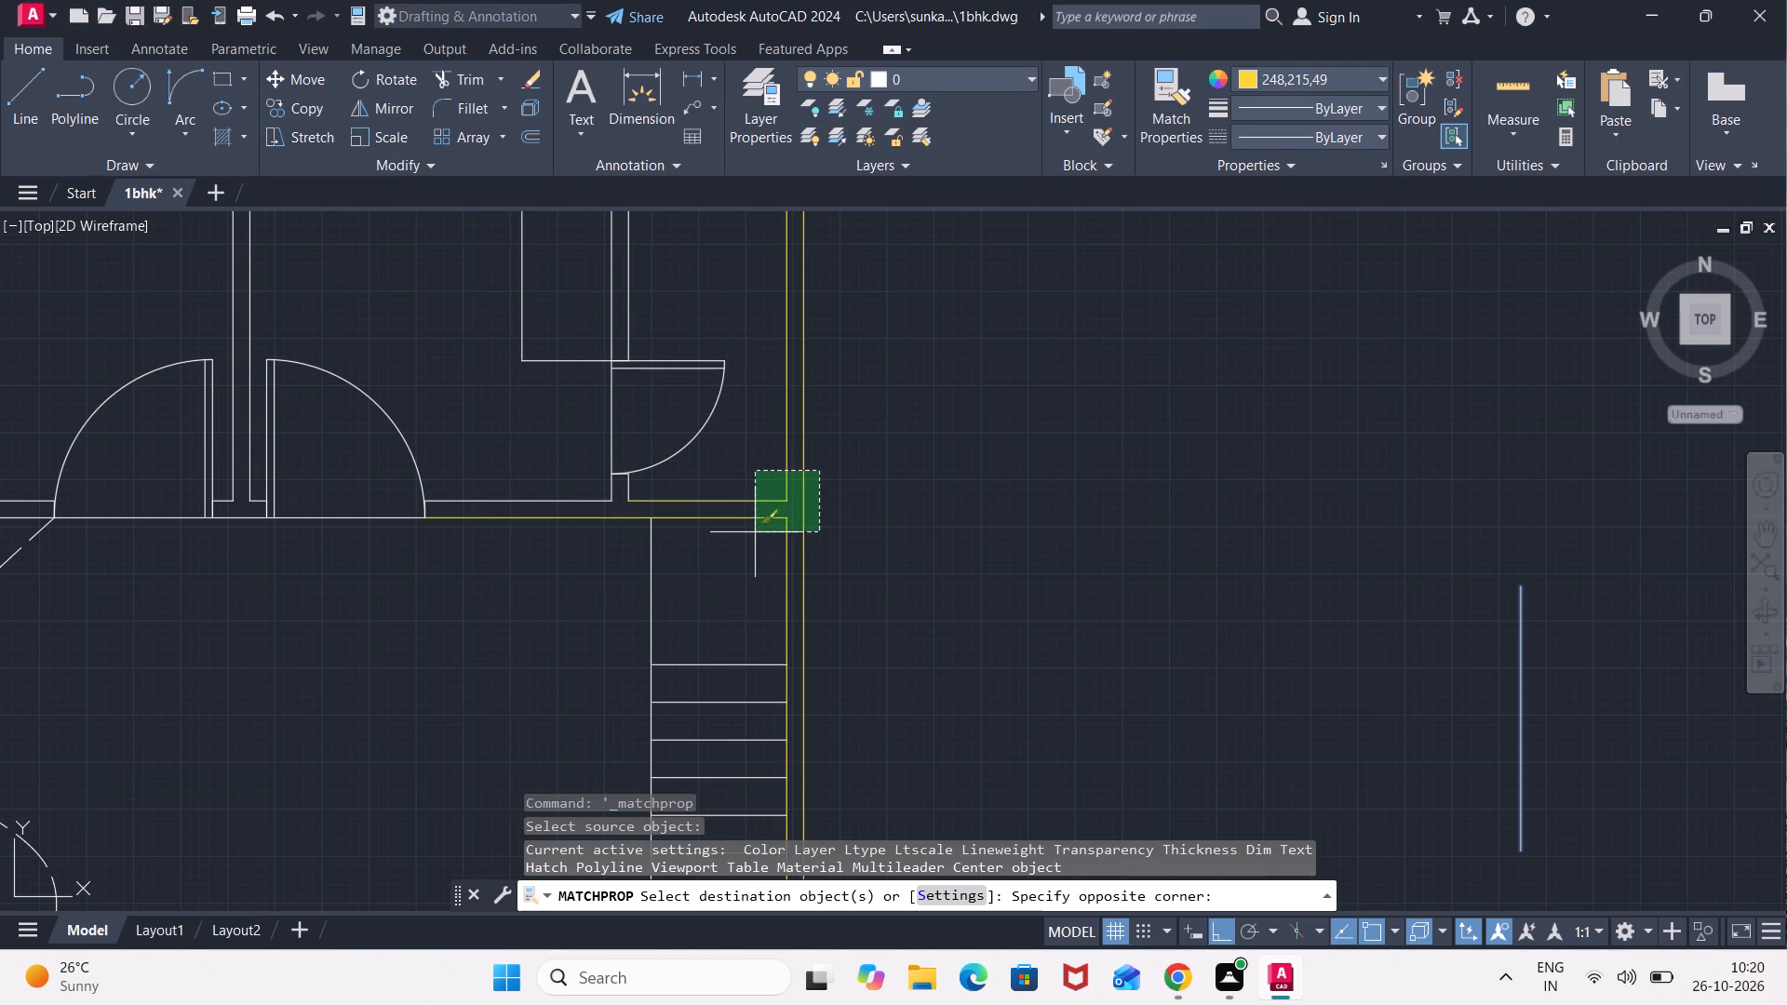
click(755, 532)
Apply the yellow properties to the opposite outer wall, the partition between the upper rooms, the large room's lower wall and the plan's top wall.
scroll(755, 532, down, 2)
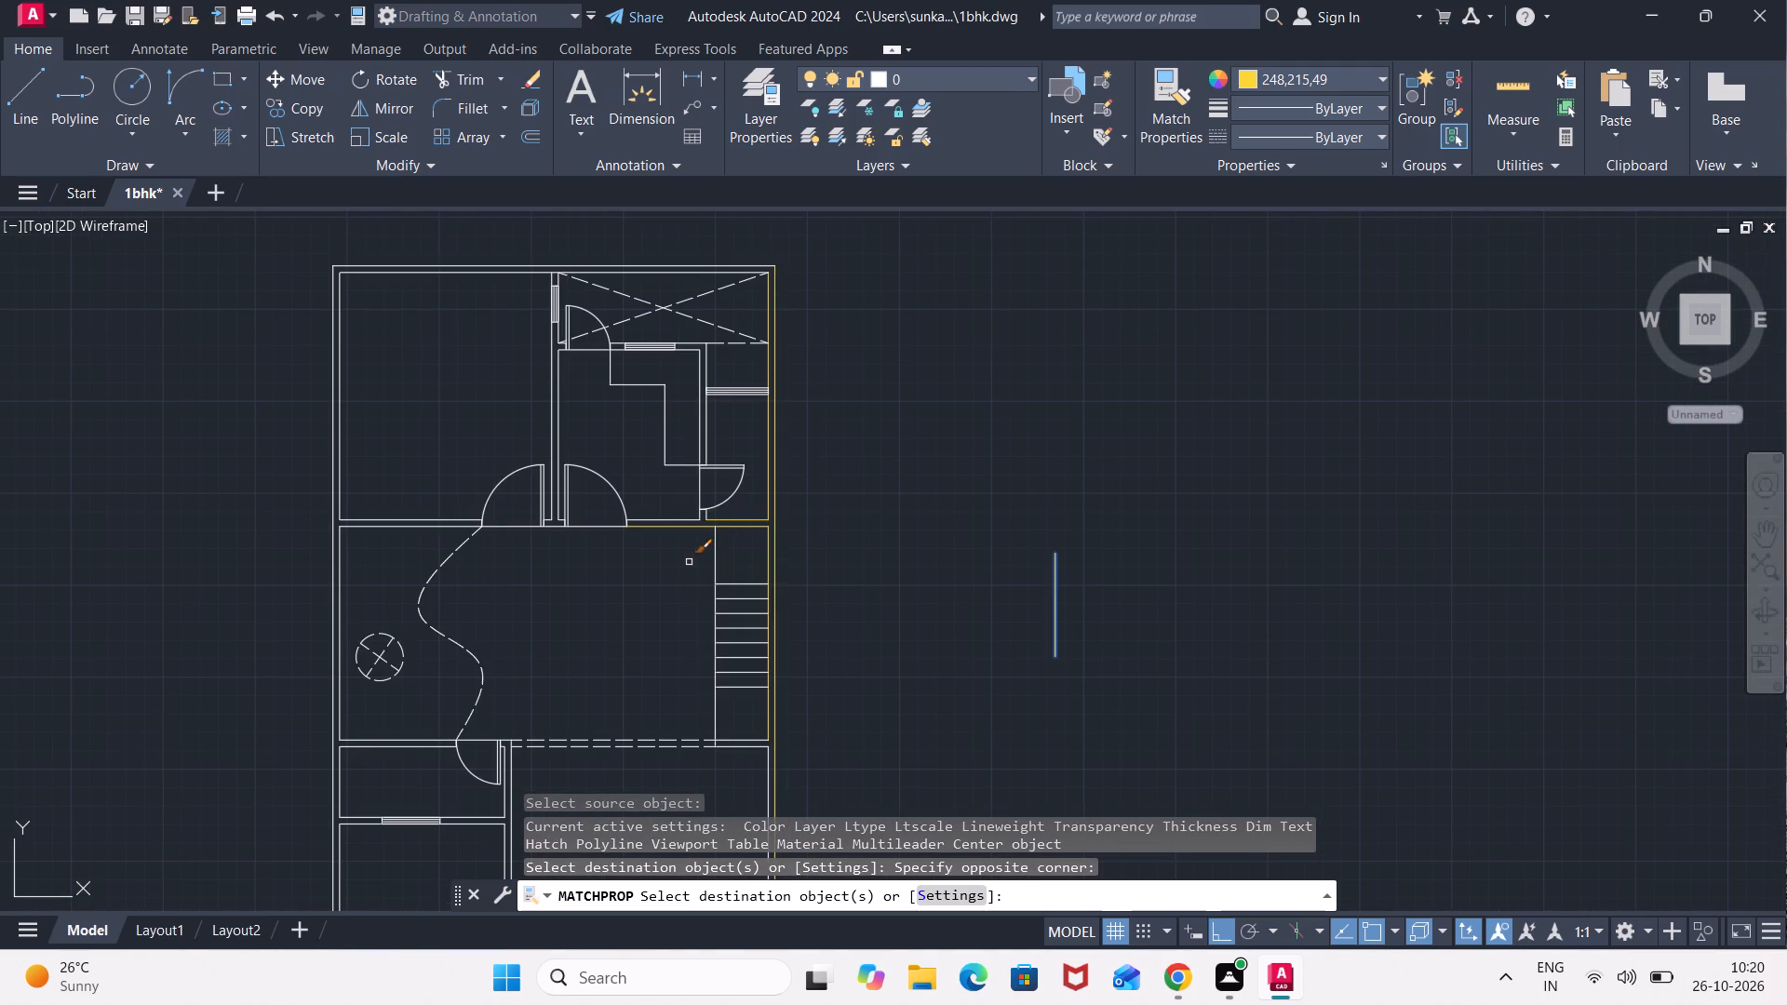
click(568, 389)
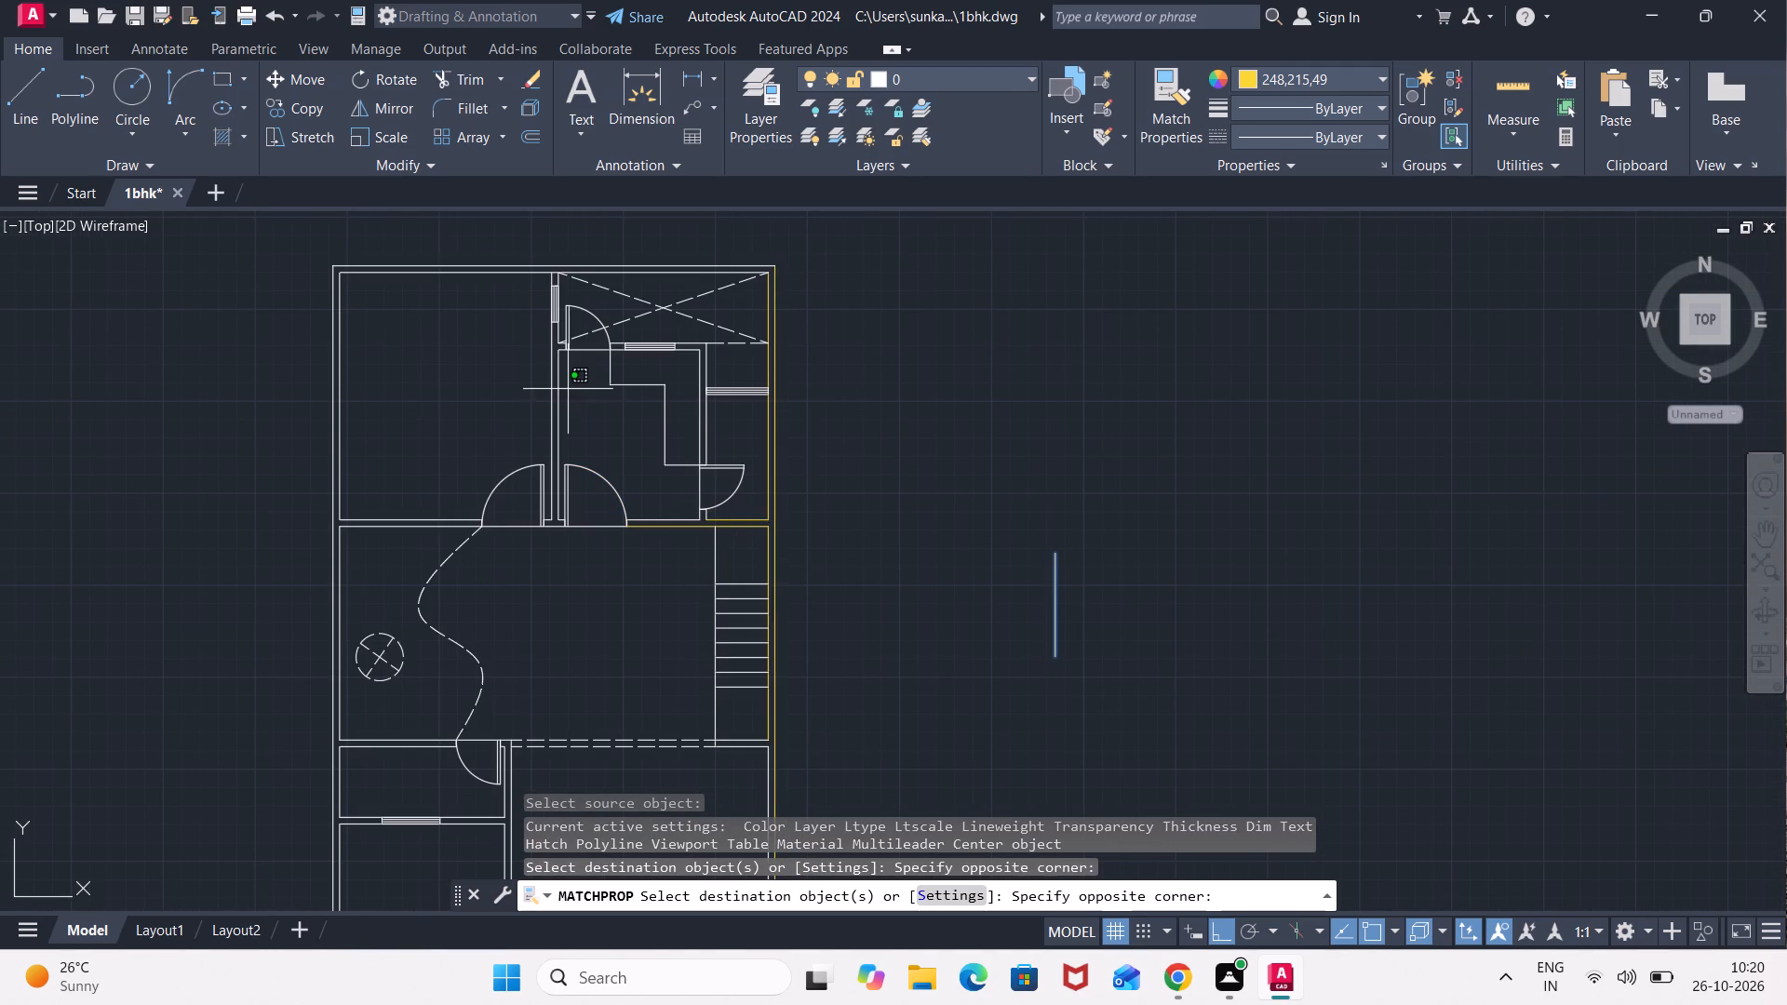
click(314, 420)
click(381, 489)
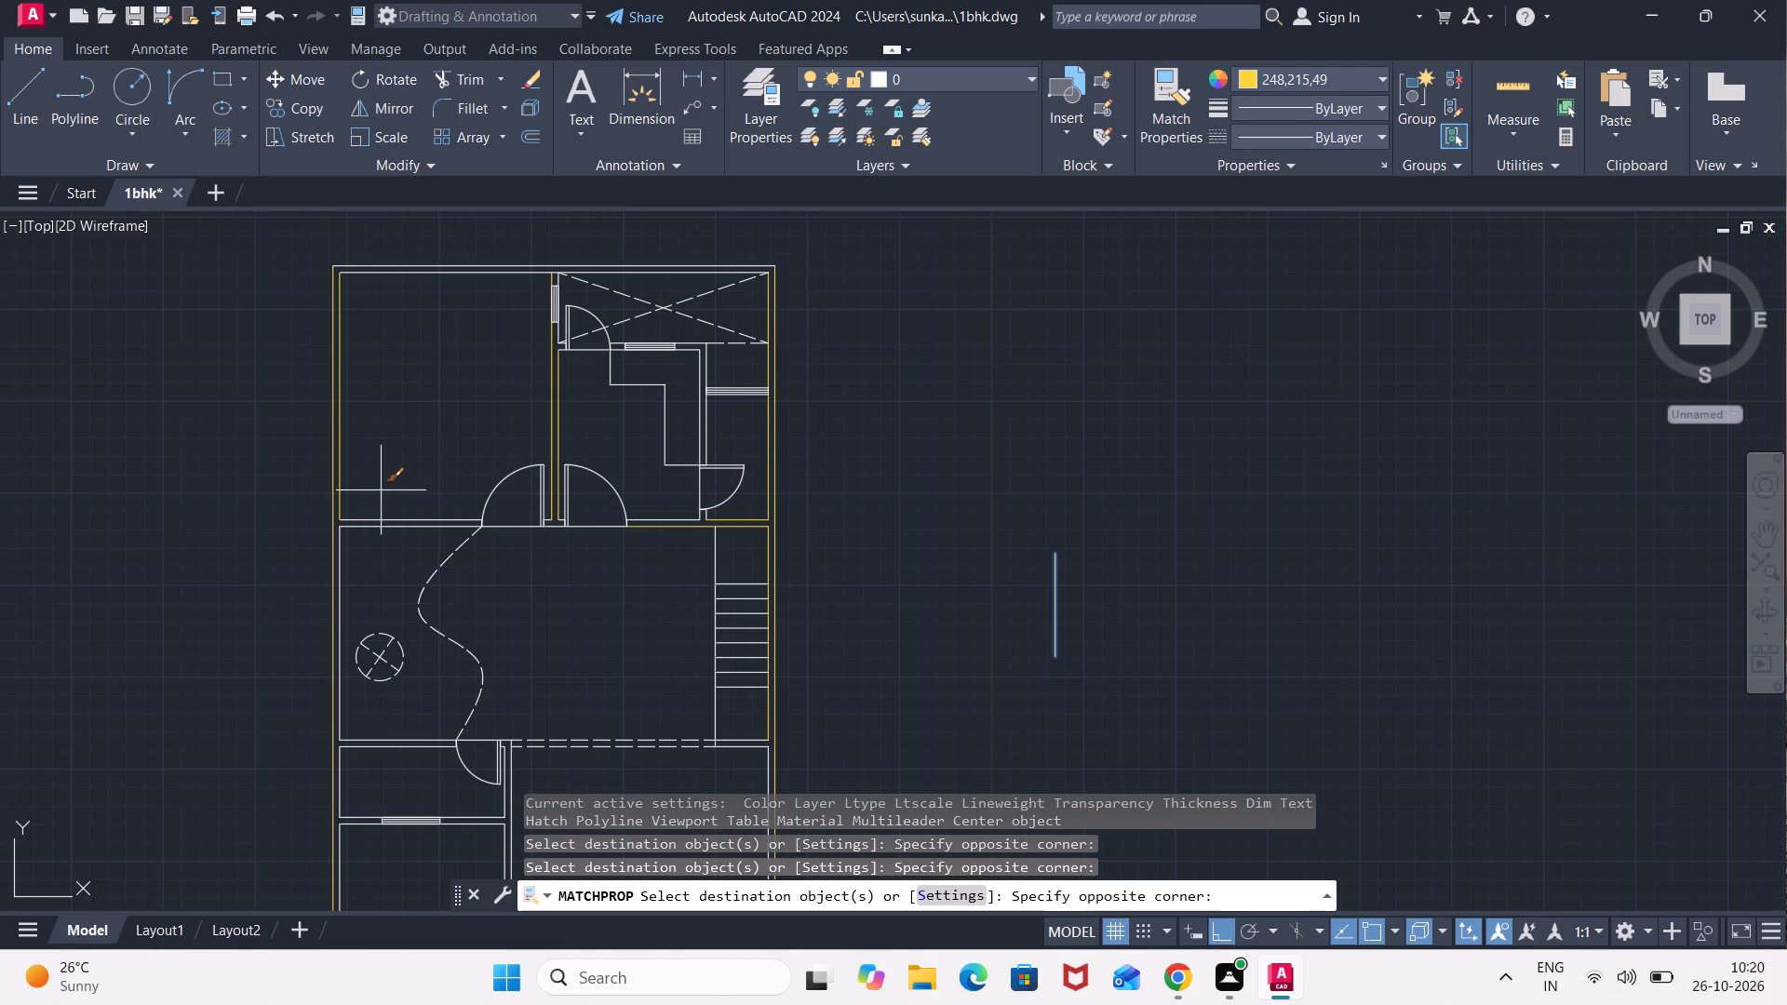
click(301, 594)
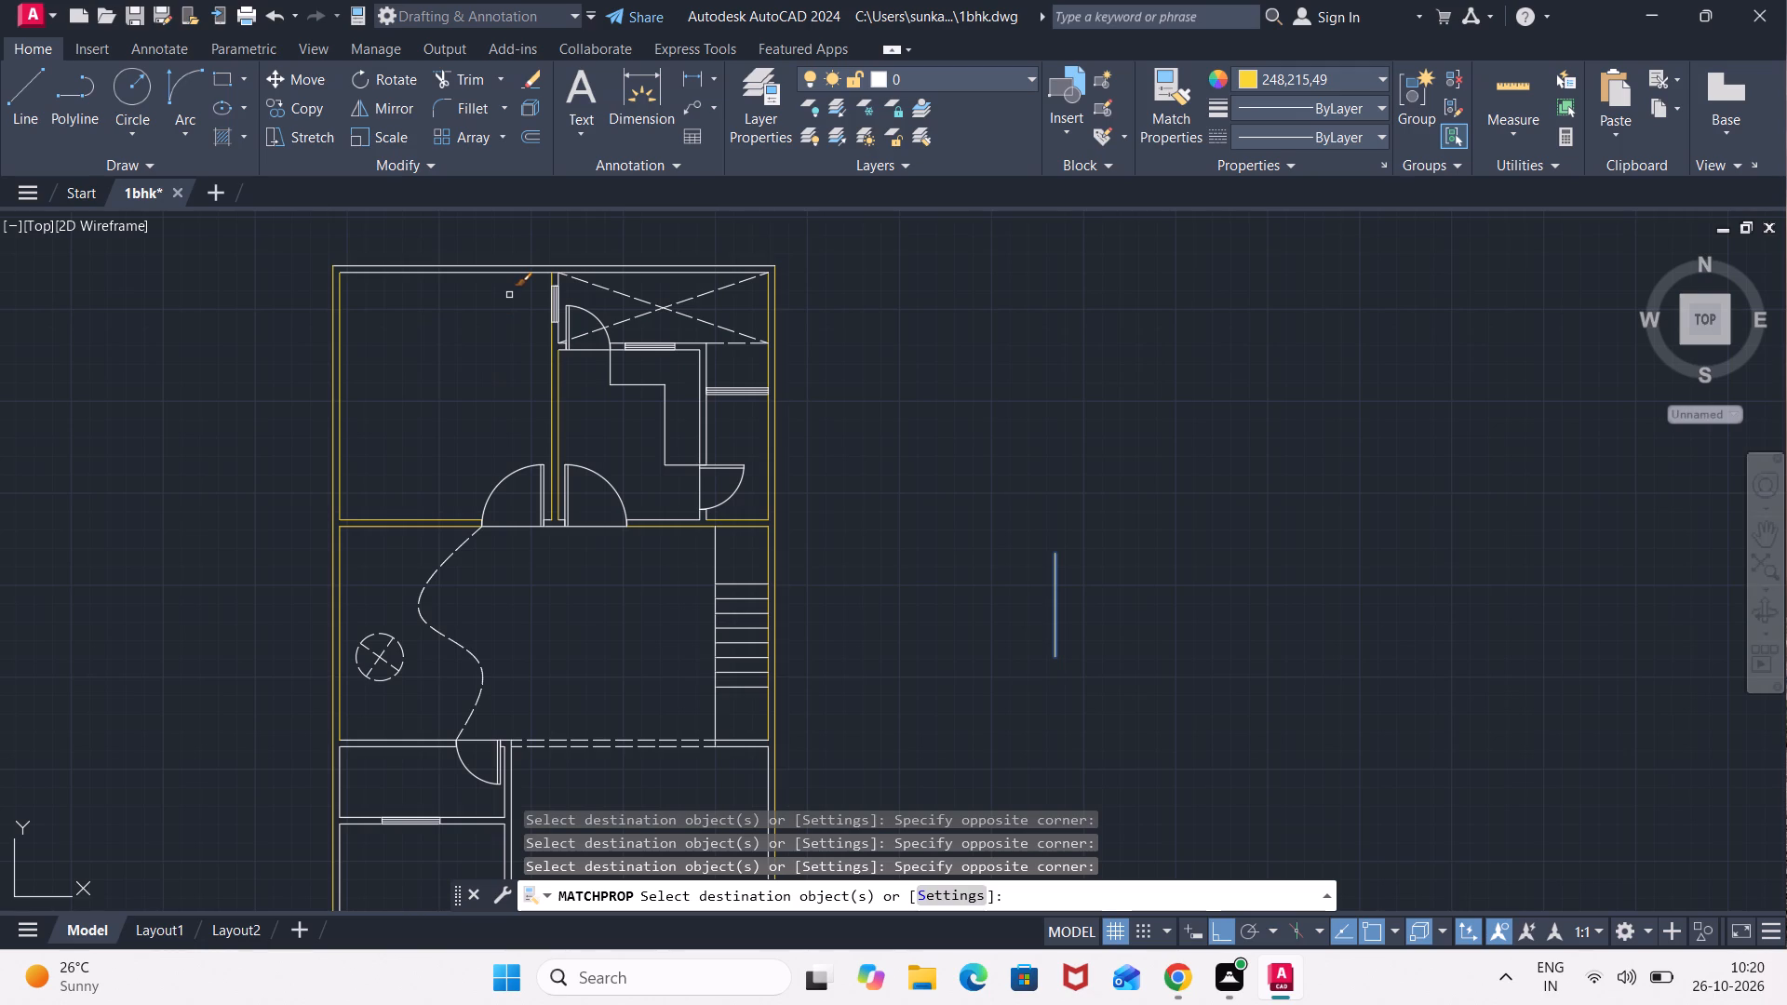
click(506, 253)
click(449, 330)
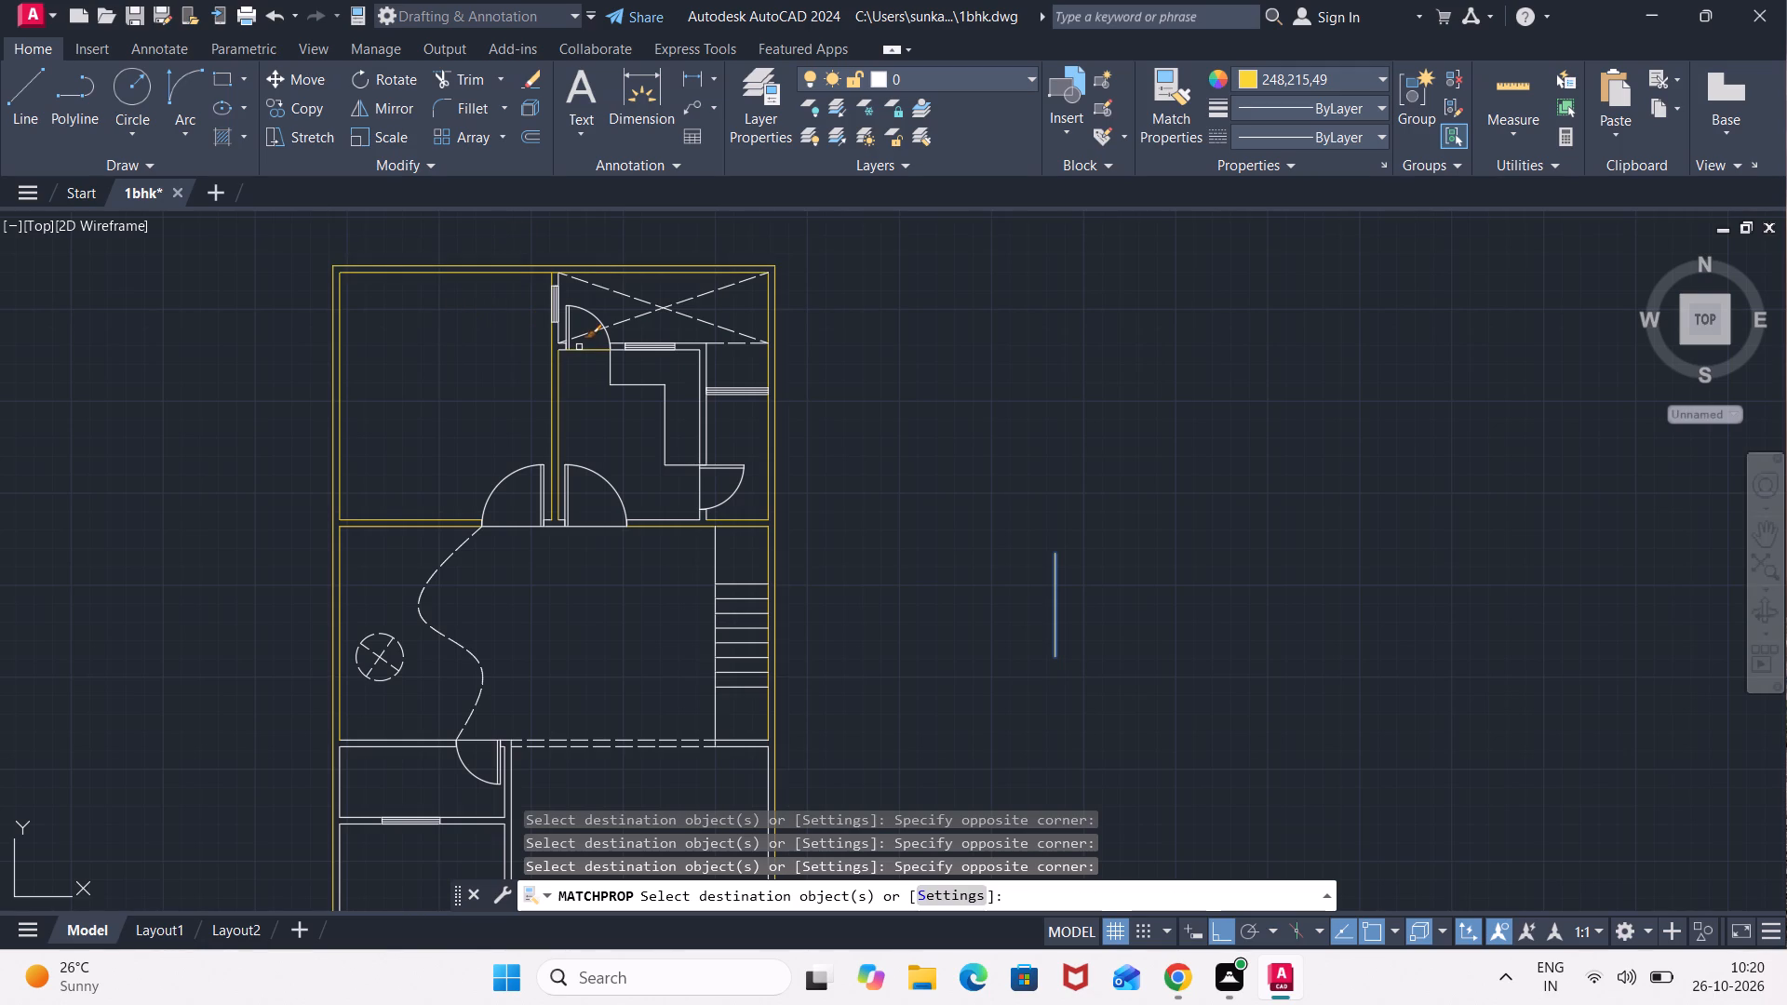
Apply the yellow properties to the wall stub beside the upper door and the windowed wall above the counter, including its end at the door.
scroll(552, 338, up, 2)
click(571, 324)
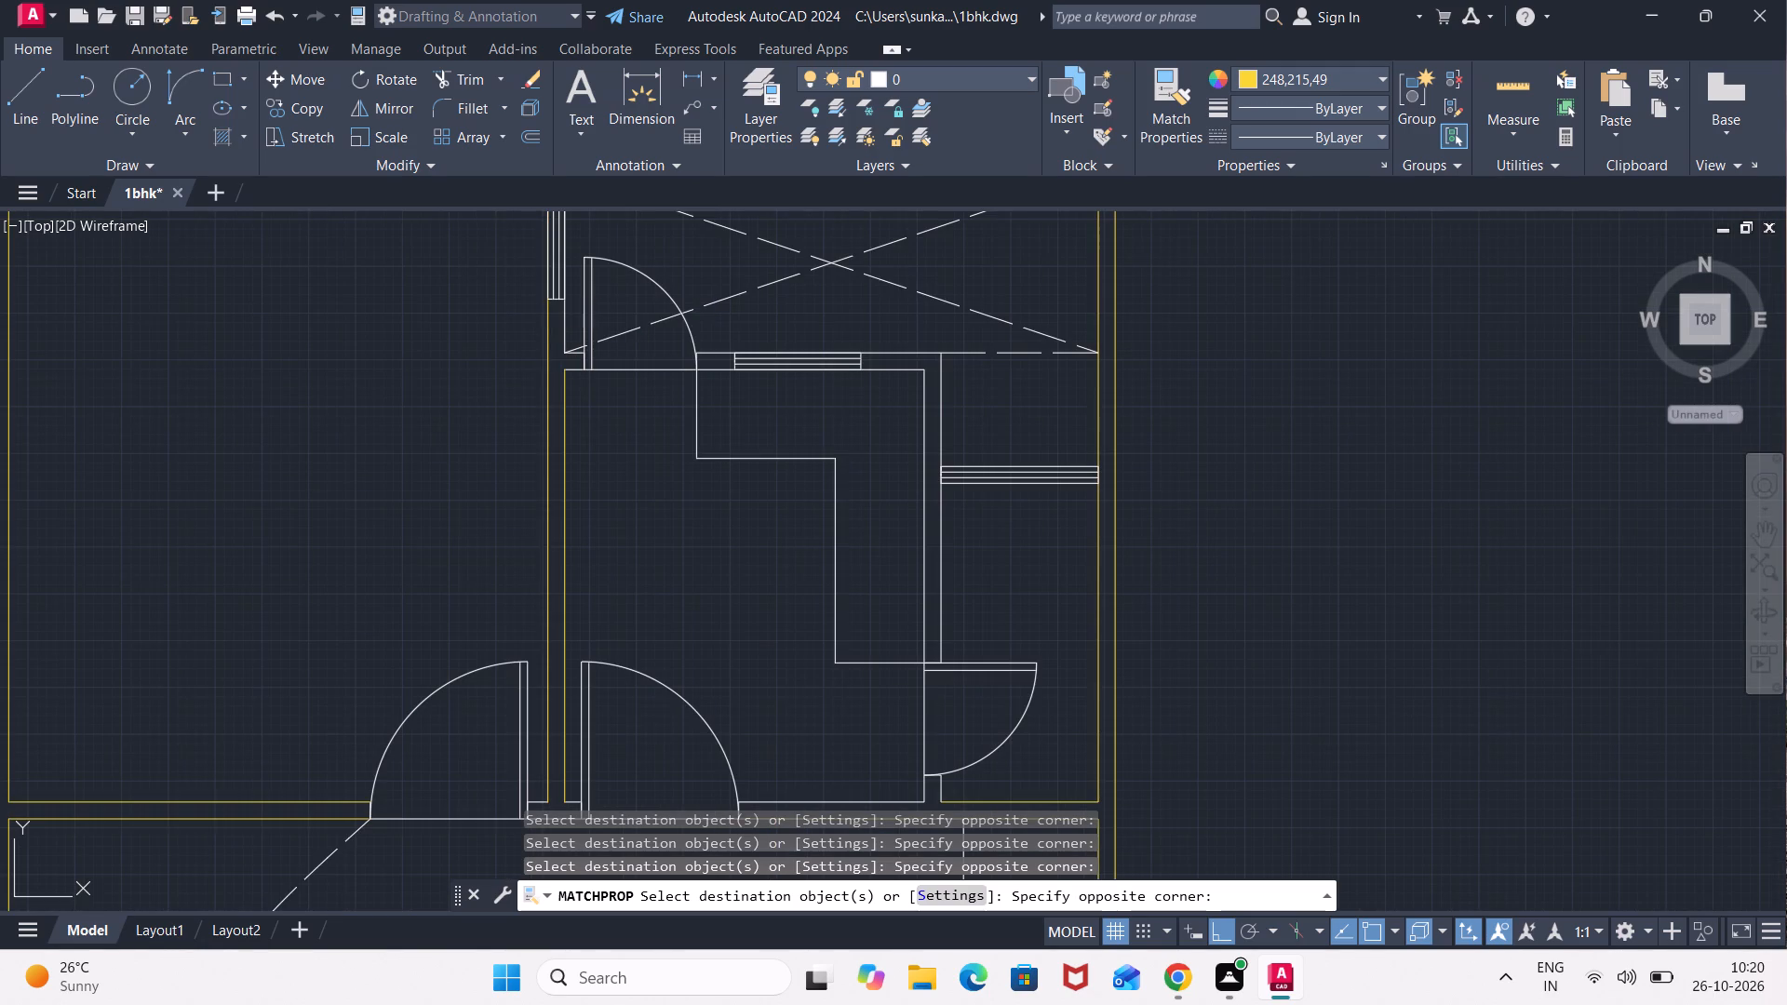
click(560, 323)
scroll(565, 352, up, 3)
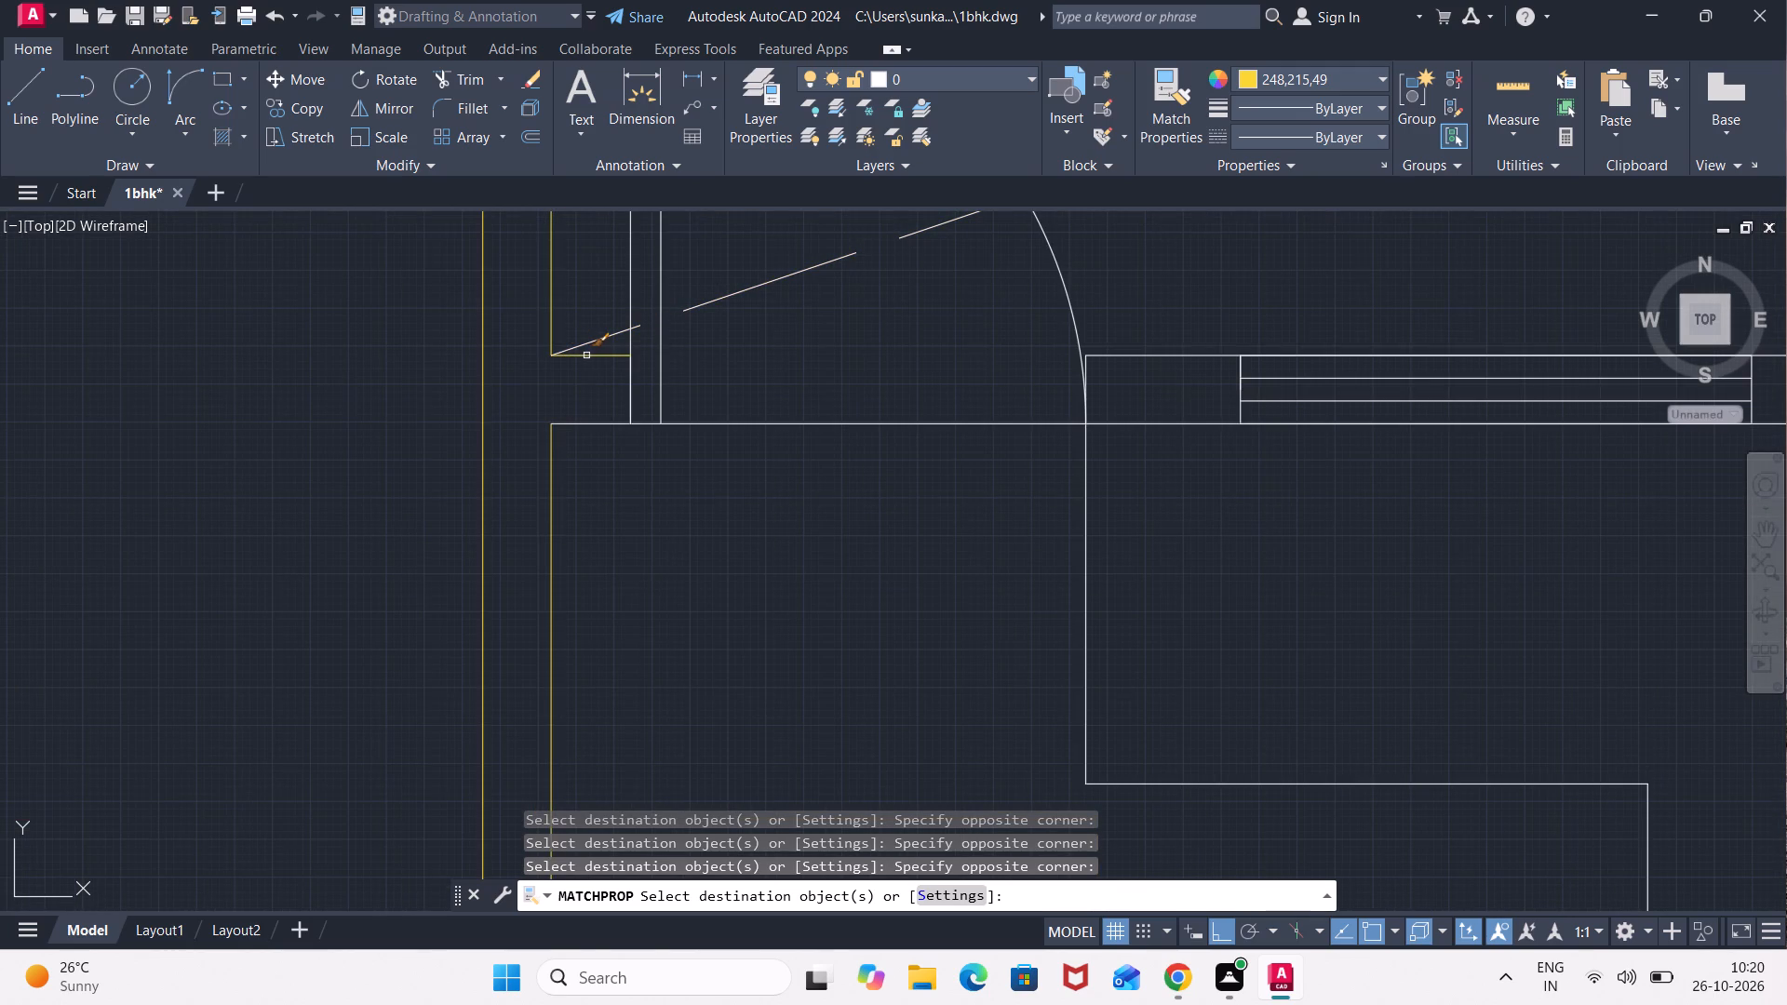
click(586, 355)
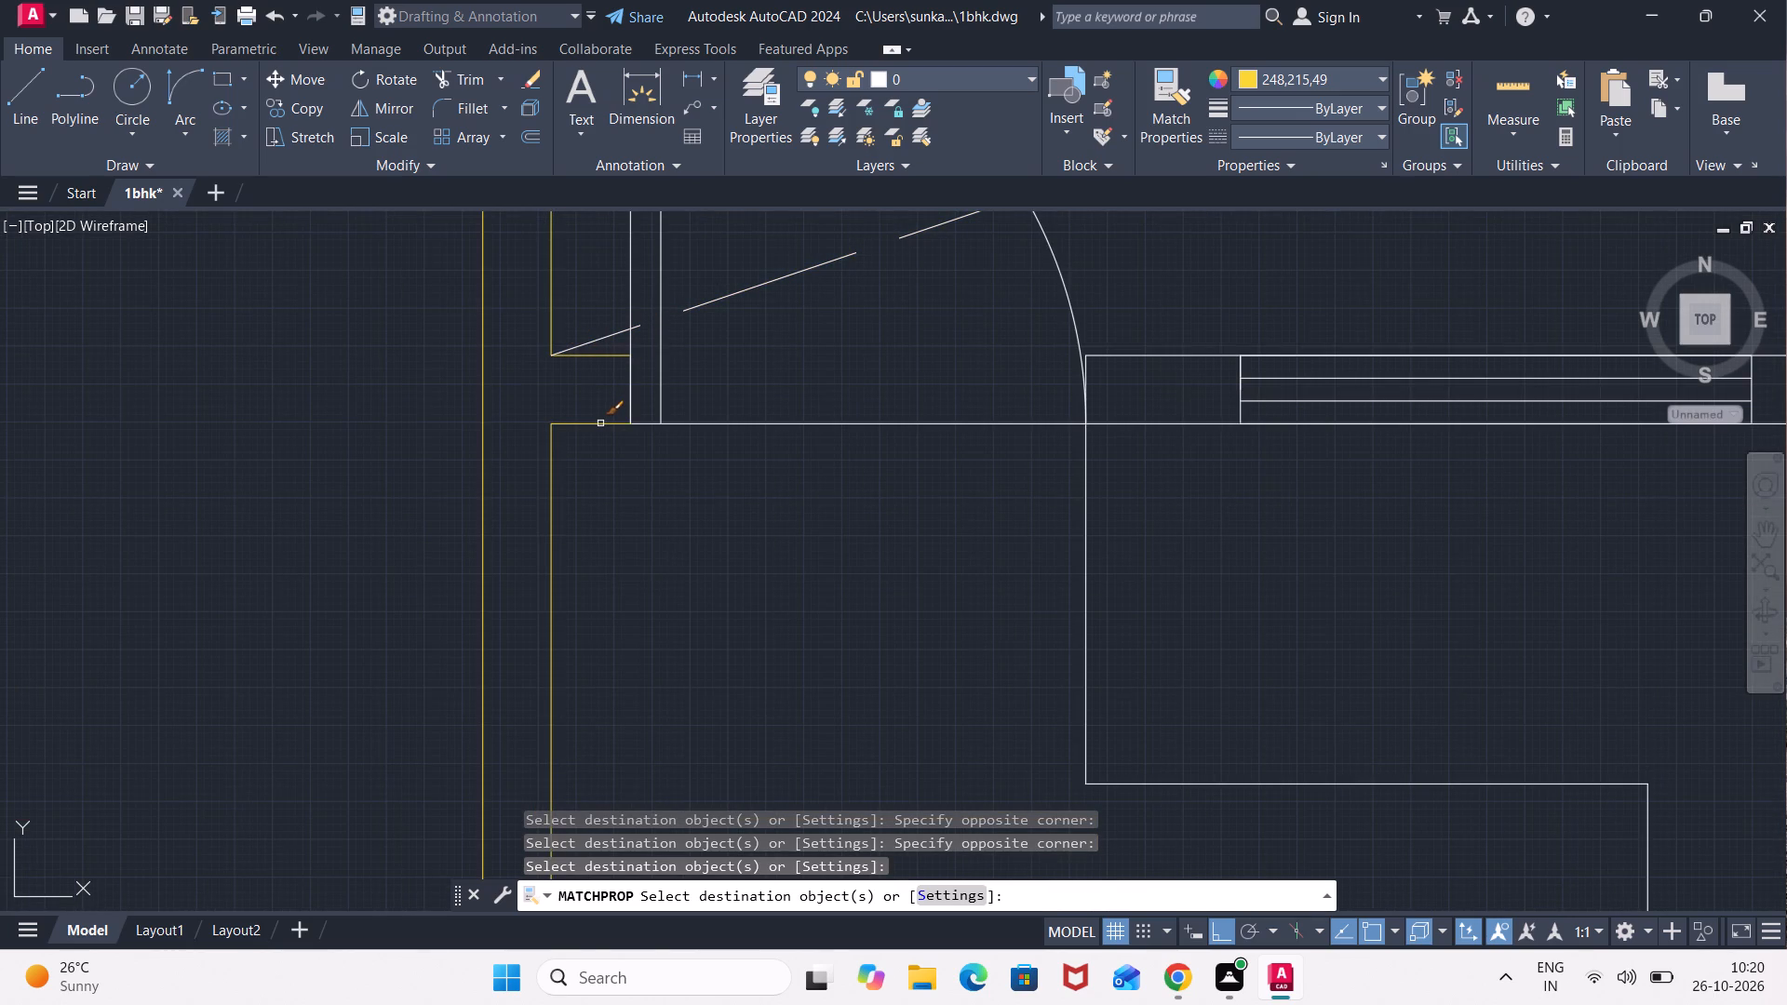
click(600, 423)
scroll(764, 468, down, 1)
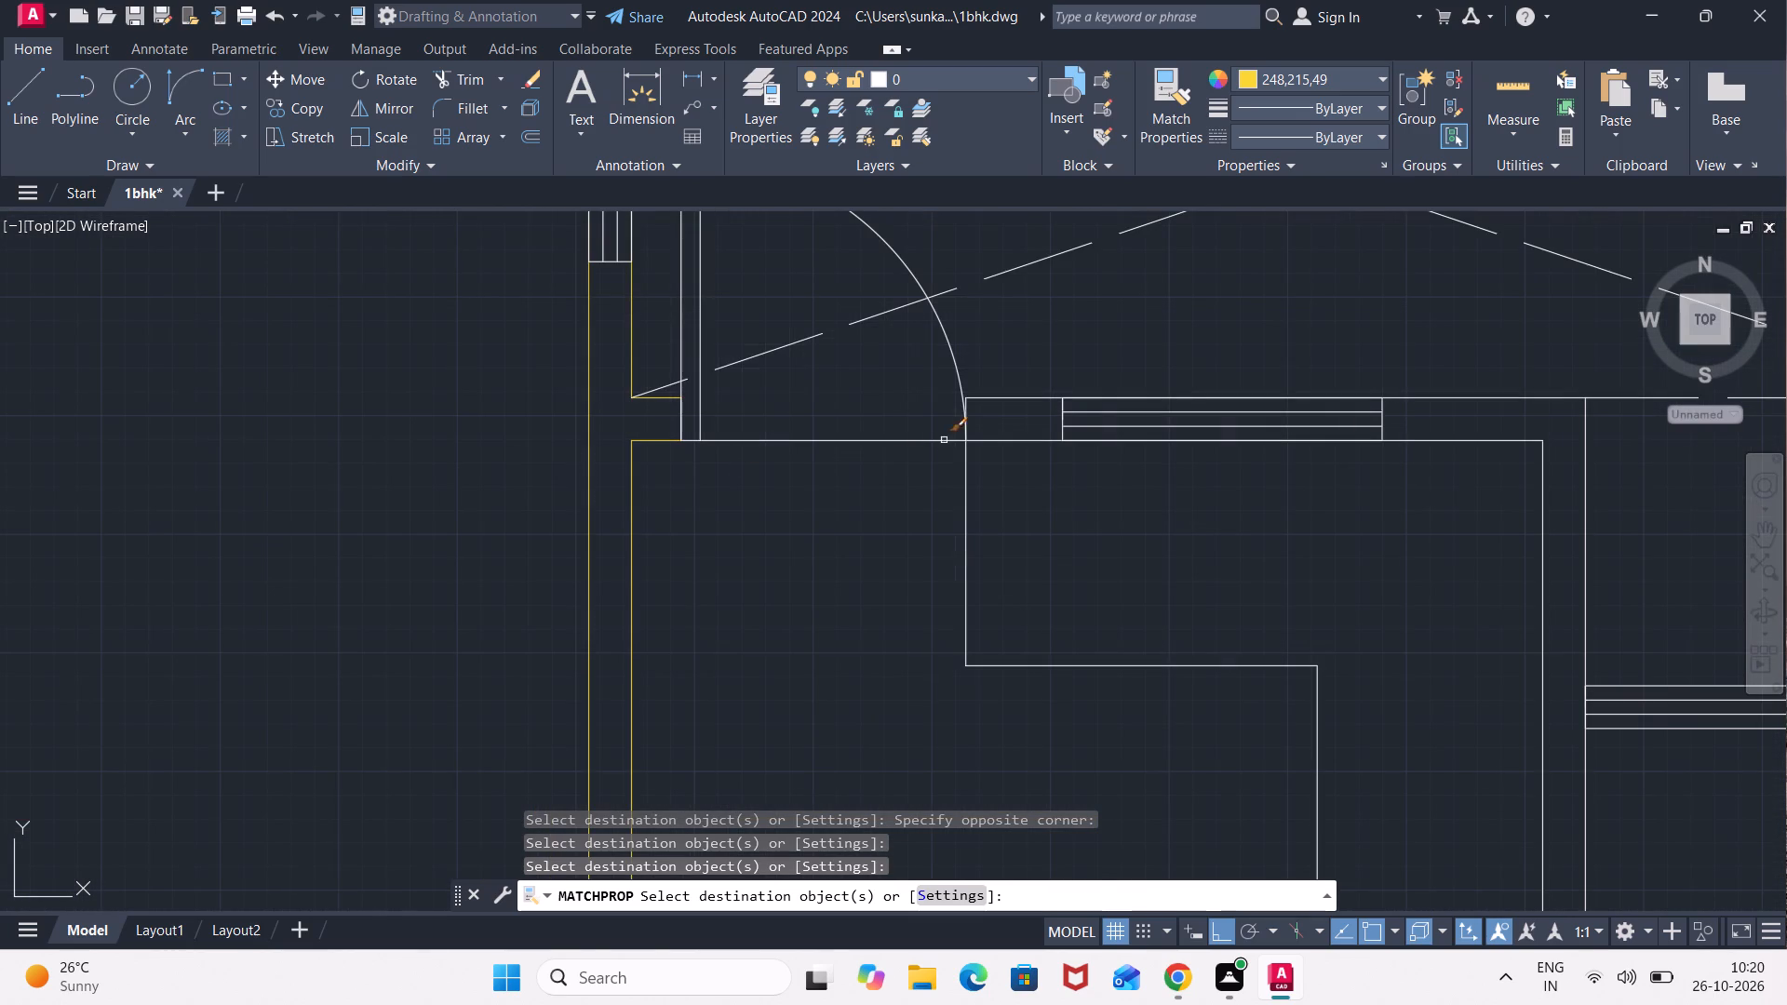
click(980, 440)
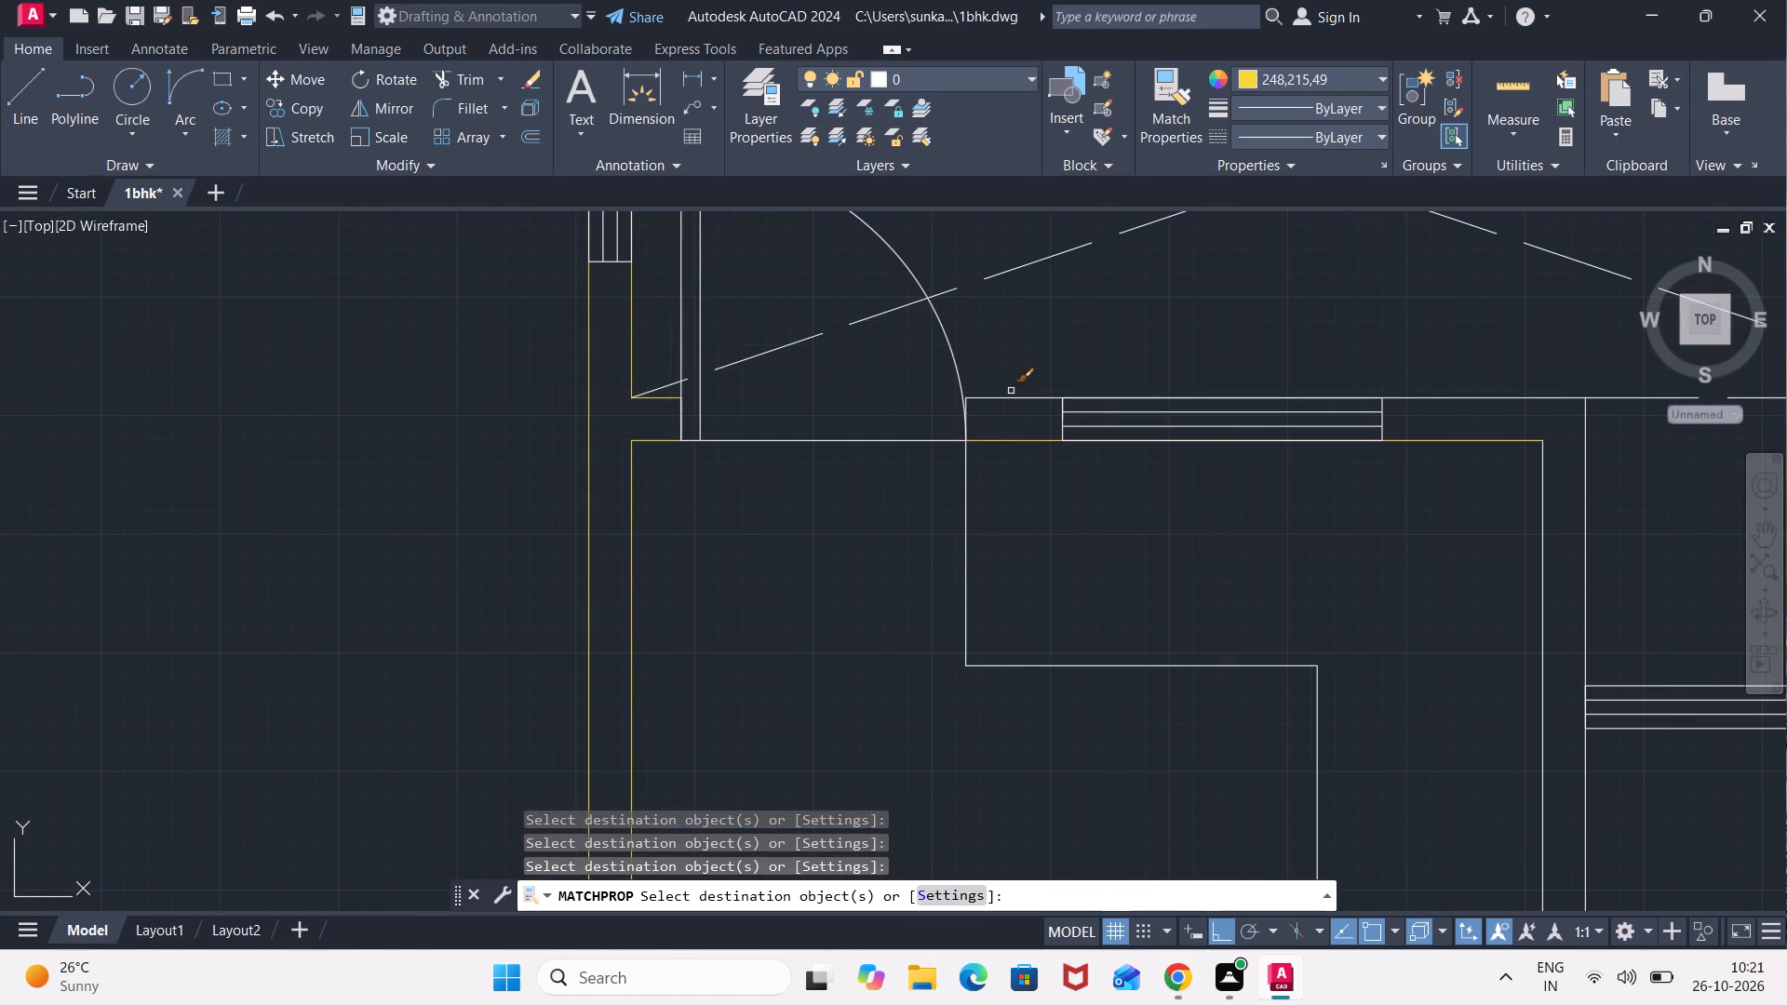
click(1014, 395)
scroll(962, 397, up, 2)
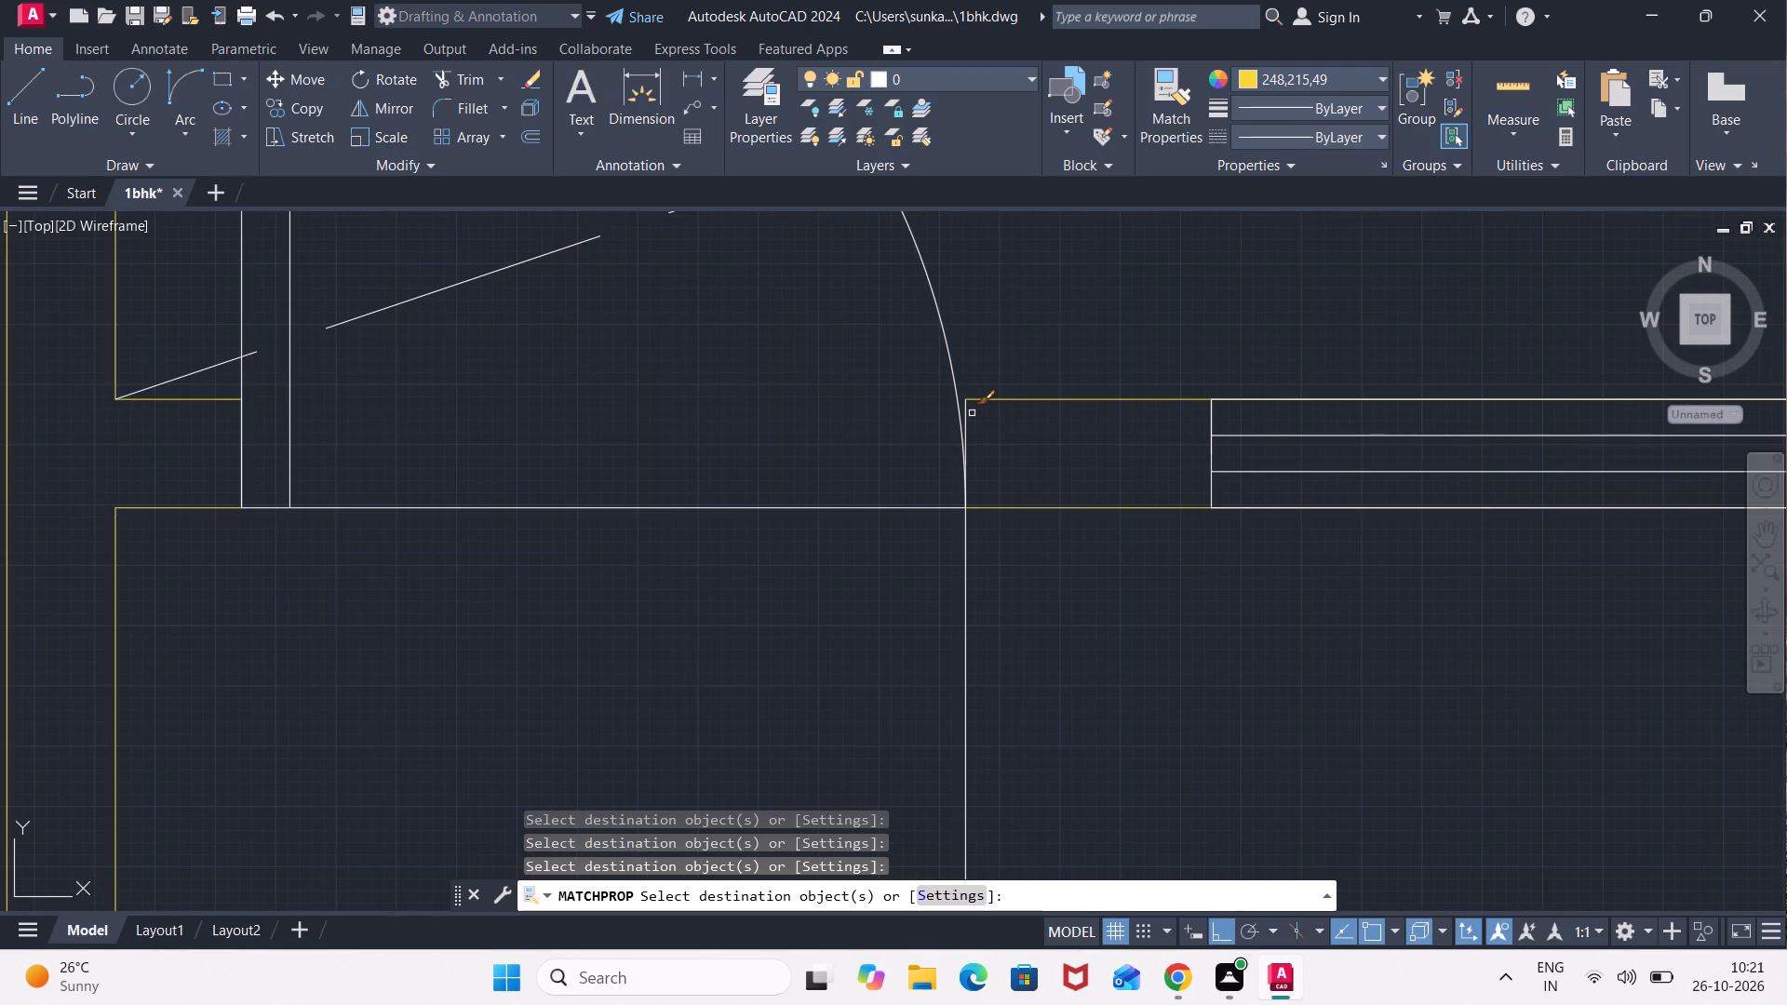
click(969, 415)
Apply the yellow properties to both lines of the partition between the counter room and the narrow room beside it.
scroll(971, 547, down, 2)
scroll(1253, 574, down, 1)
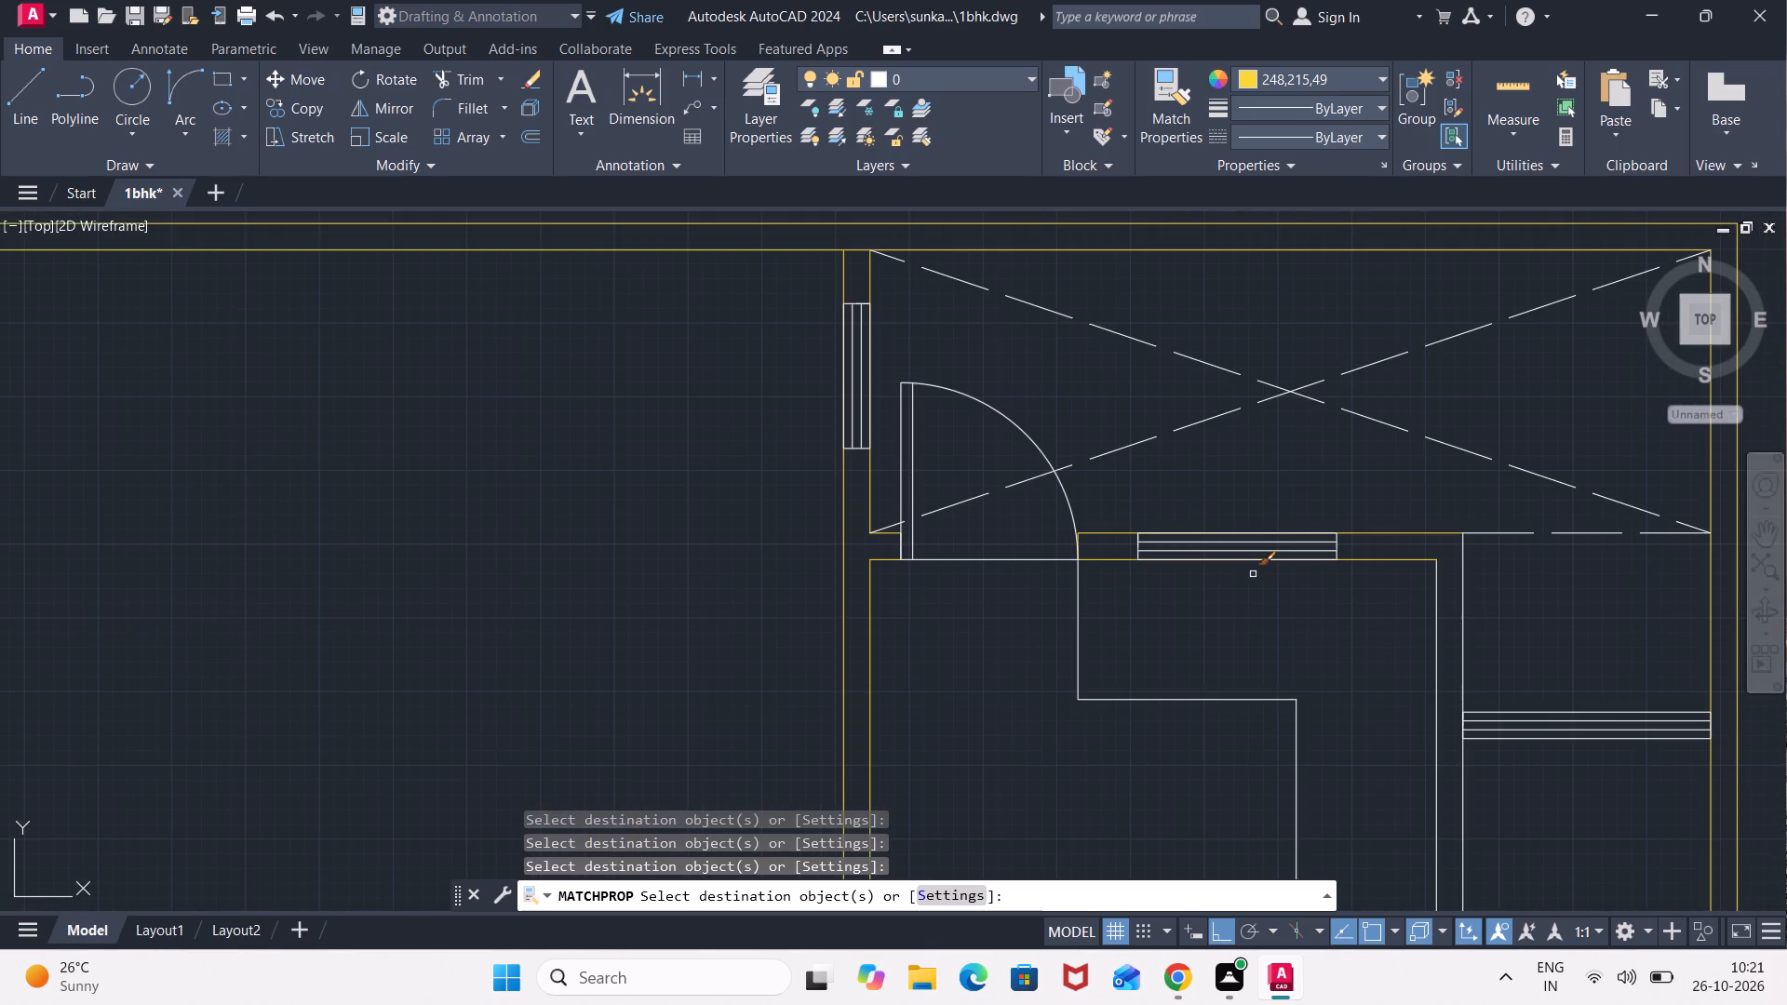
middle_drag(1422, 552, 1003, 429)
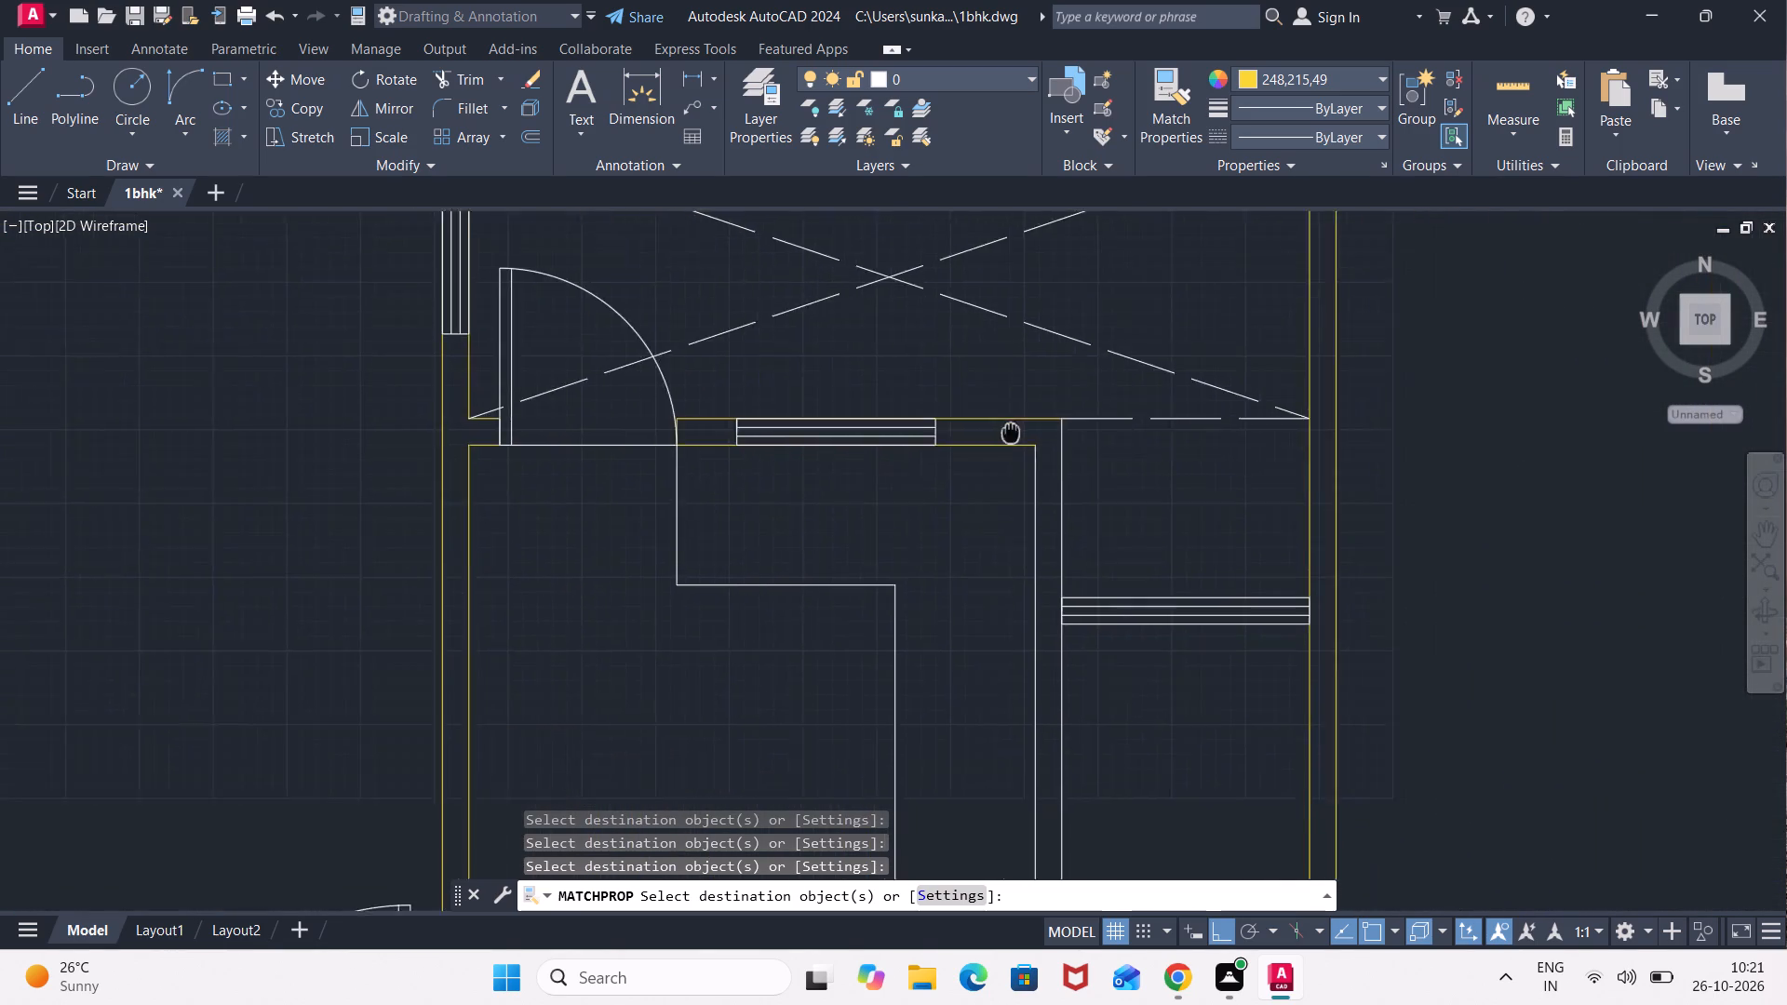
middle_drag(1003, 429, 839, 295)
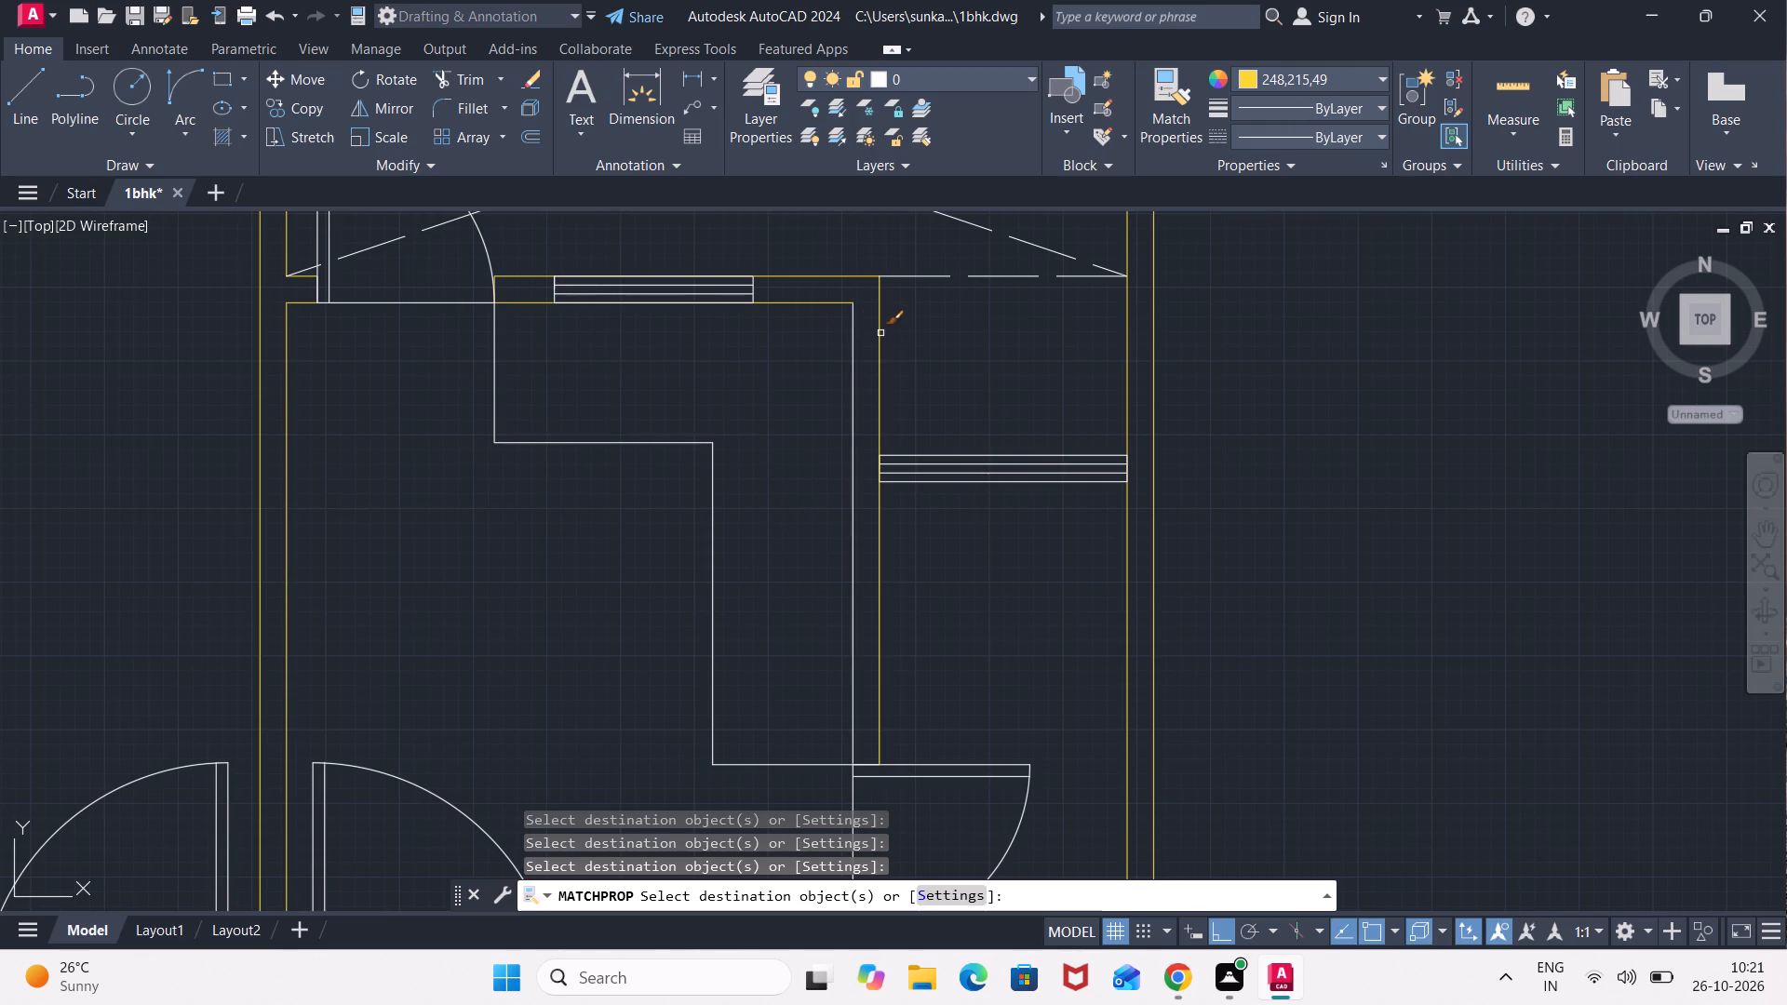
click(898, 324)
click(840, 369)
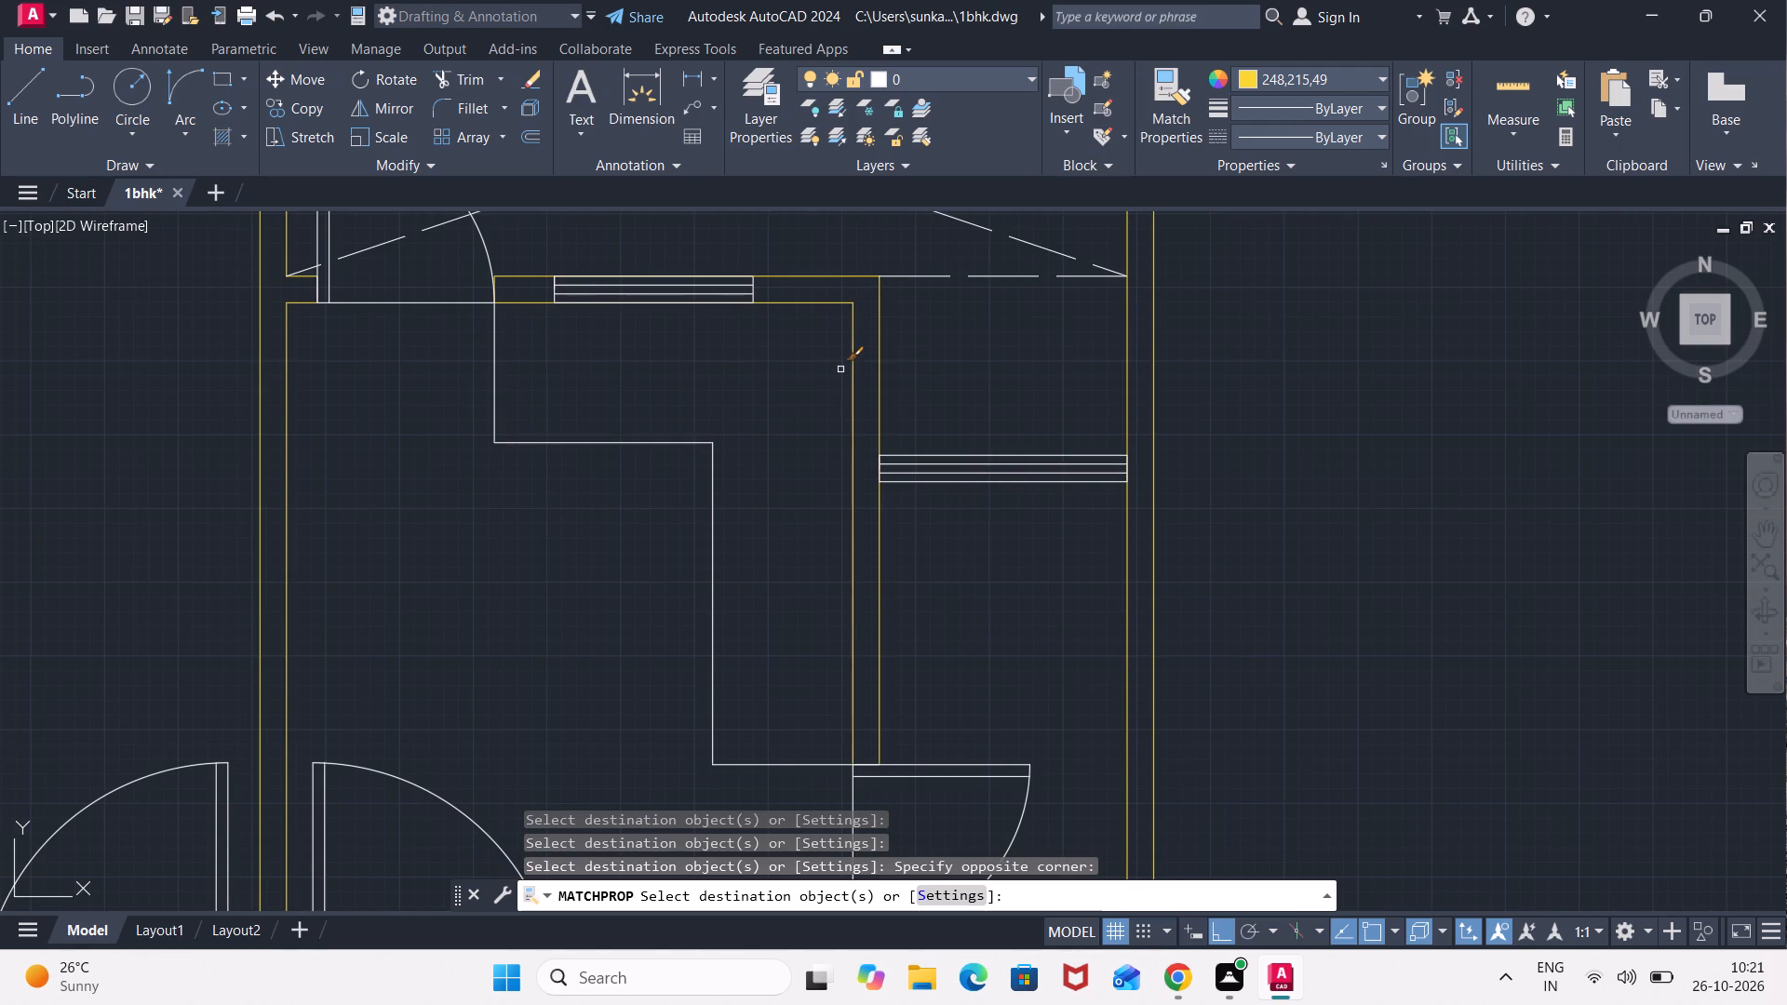
Apply the yellow properties to the short wall below the narrow room's door and the counter room's lower wall, including their end lines.
scroll(846, 370, down, 1)
scroll(969, 430, down, 1)
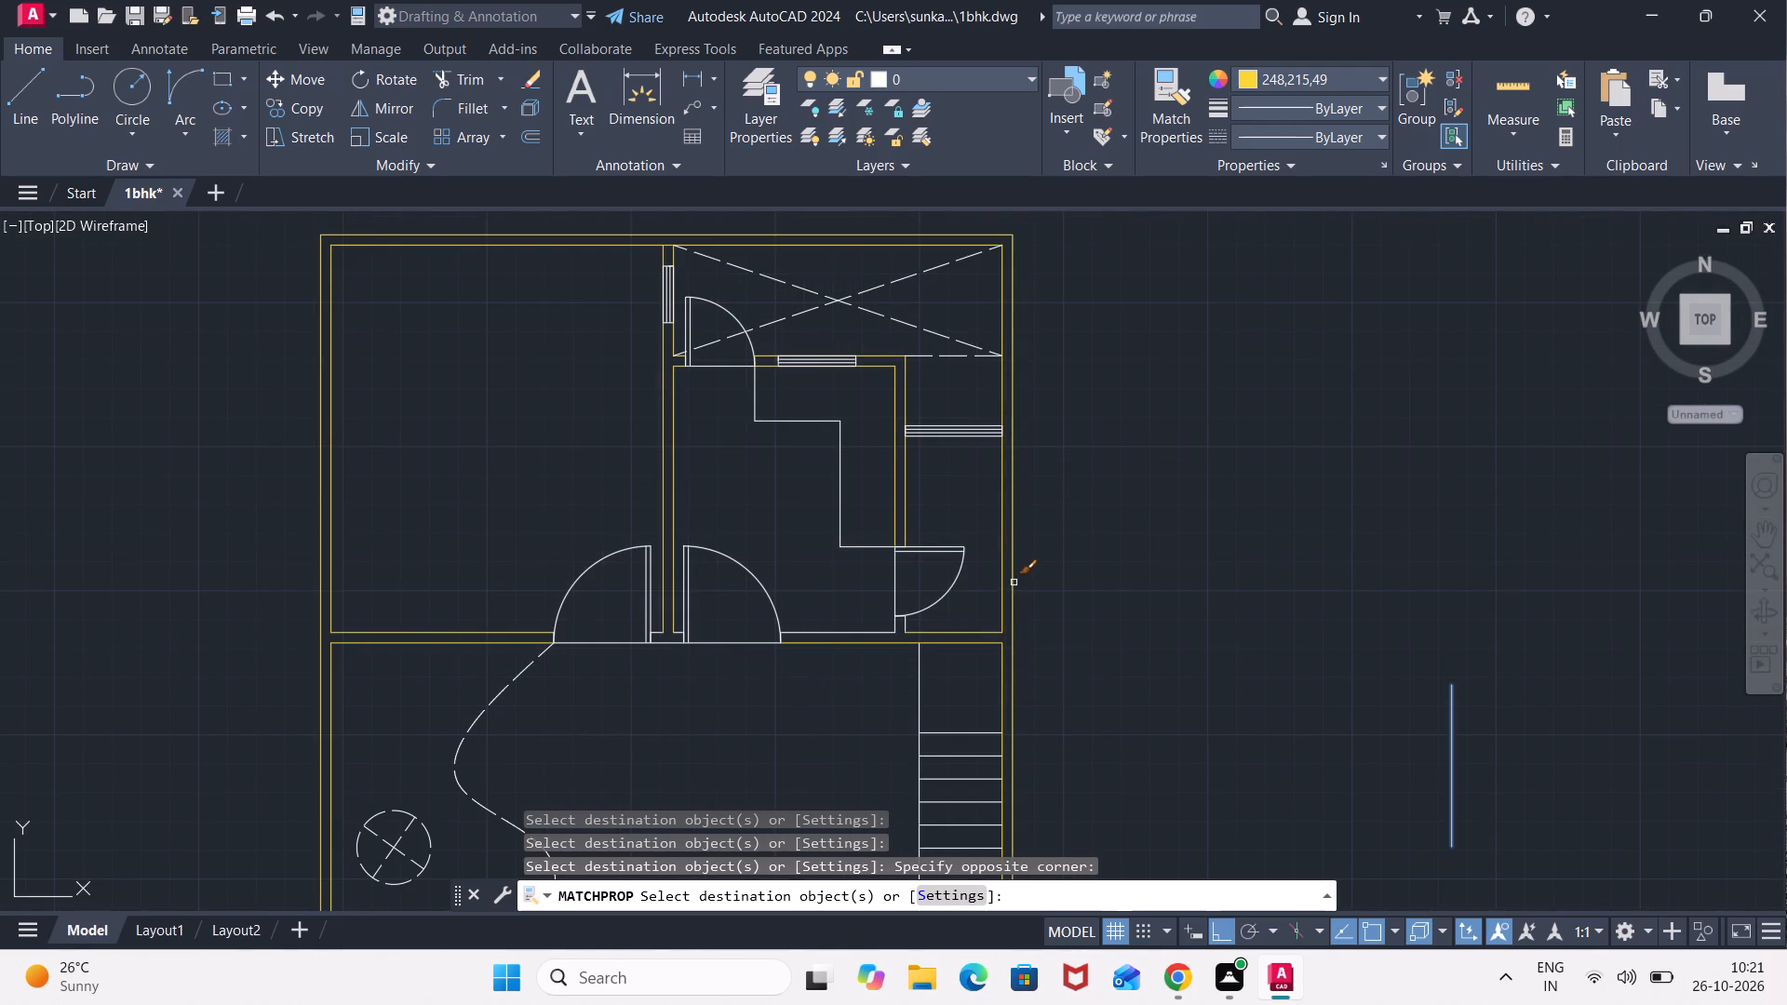
middle_drag(953, 611, 947, 556)
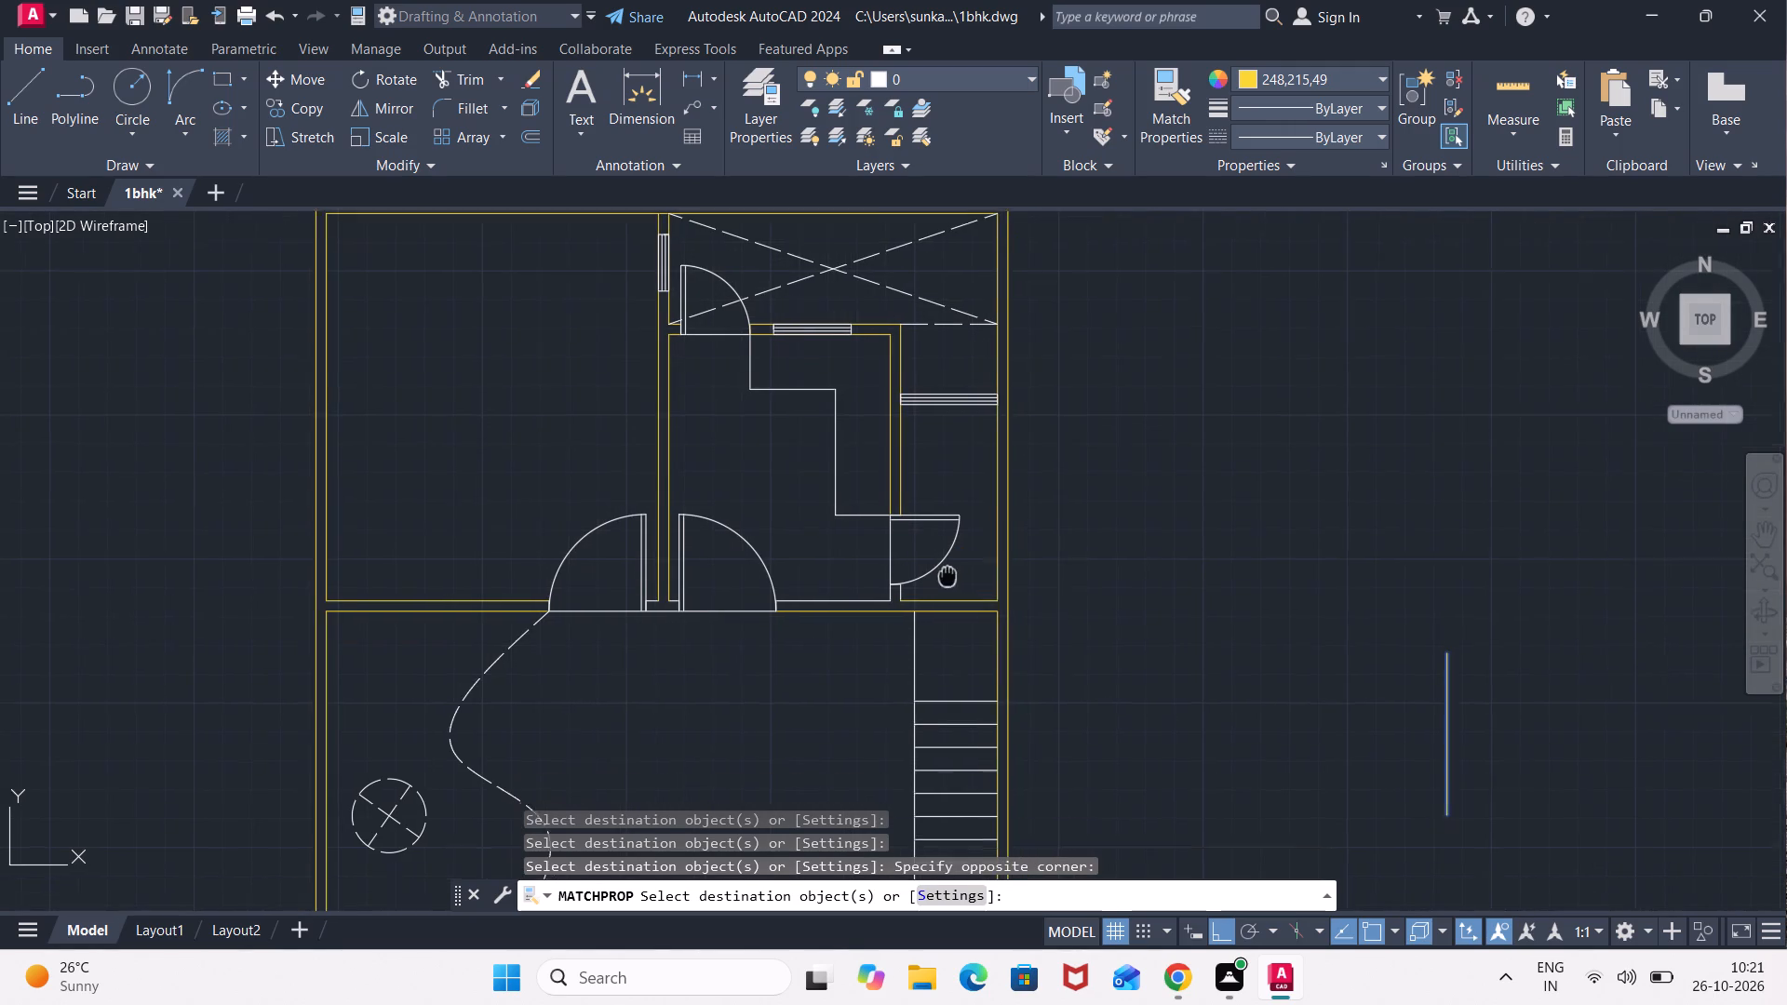
middle_drag(947, 556, 953, 472)
scroll(953, 472, up, 3)
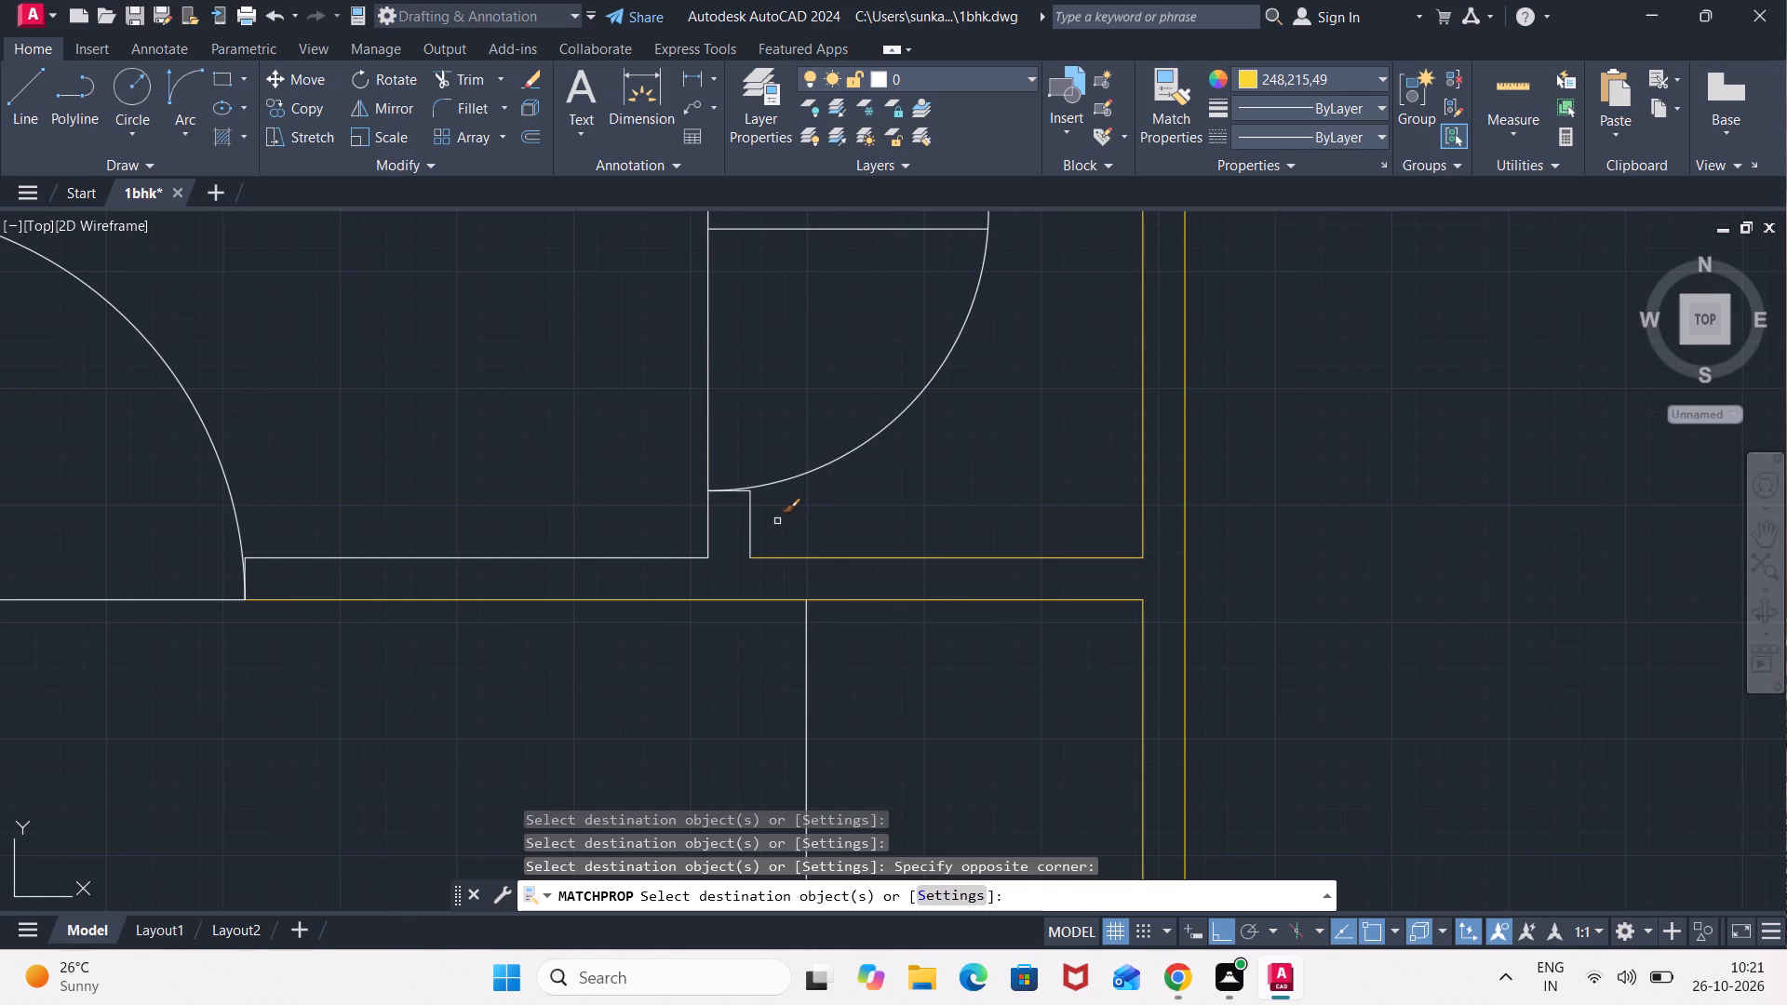
click(777, 521)
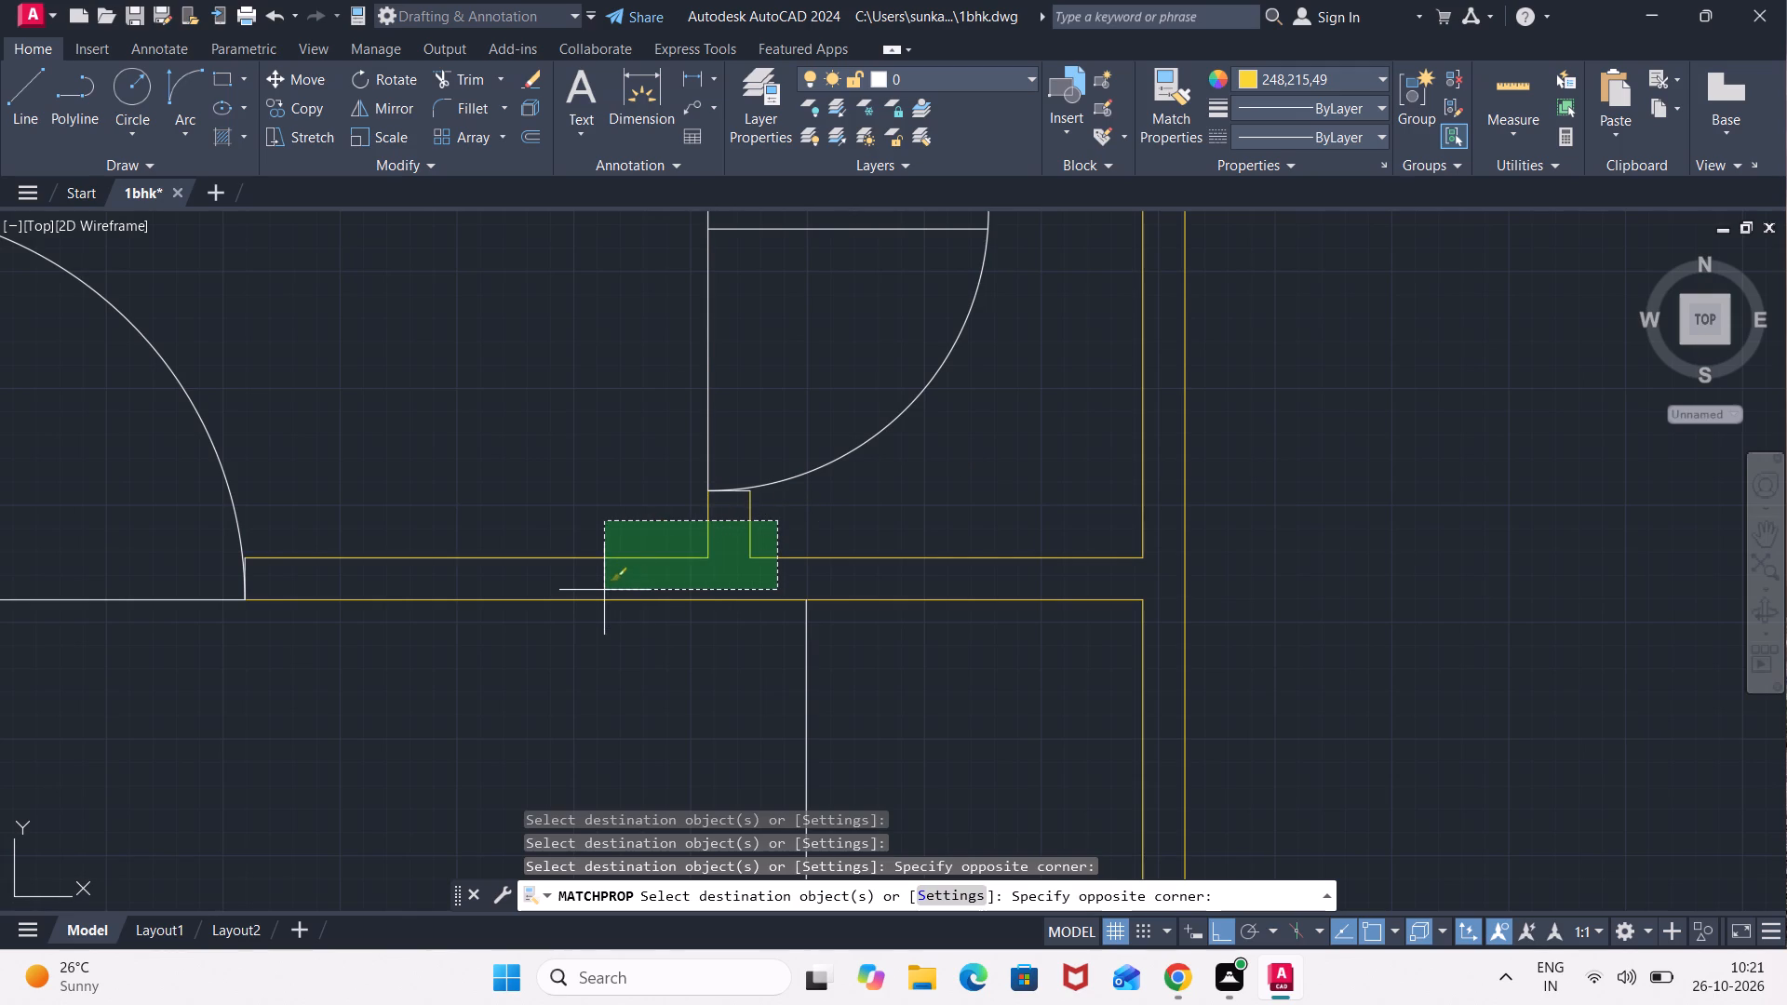
click(604, 590)
scroll(740, 556, up, 3)
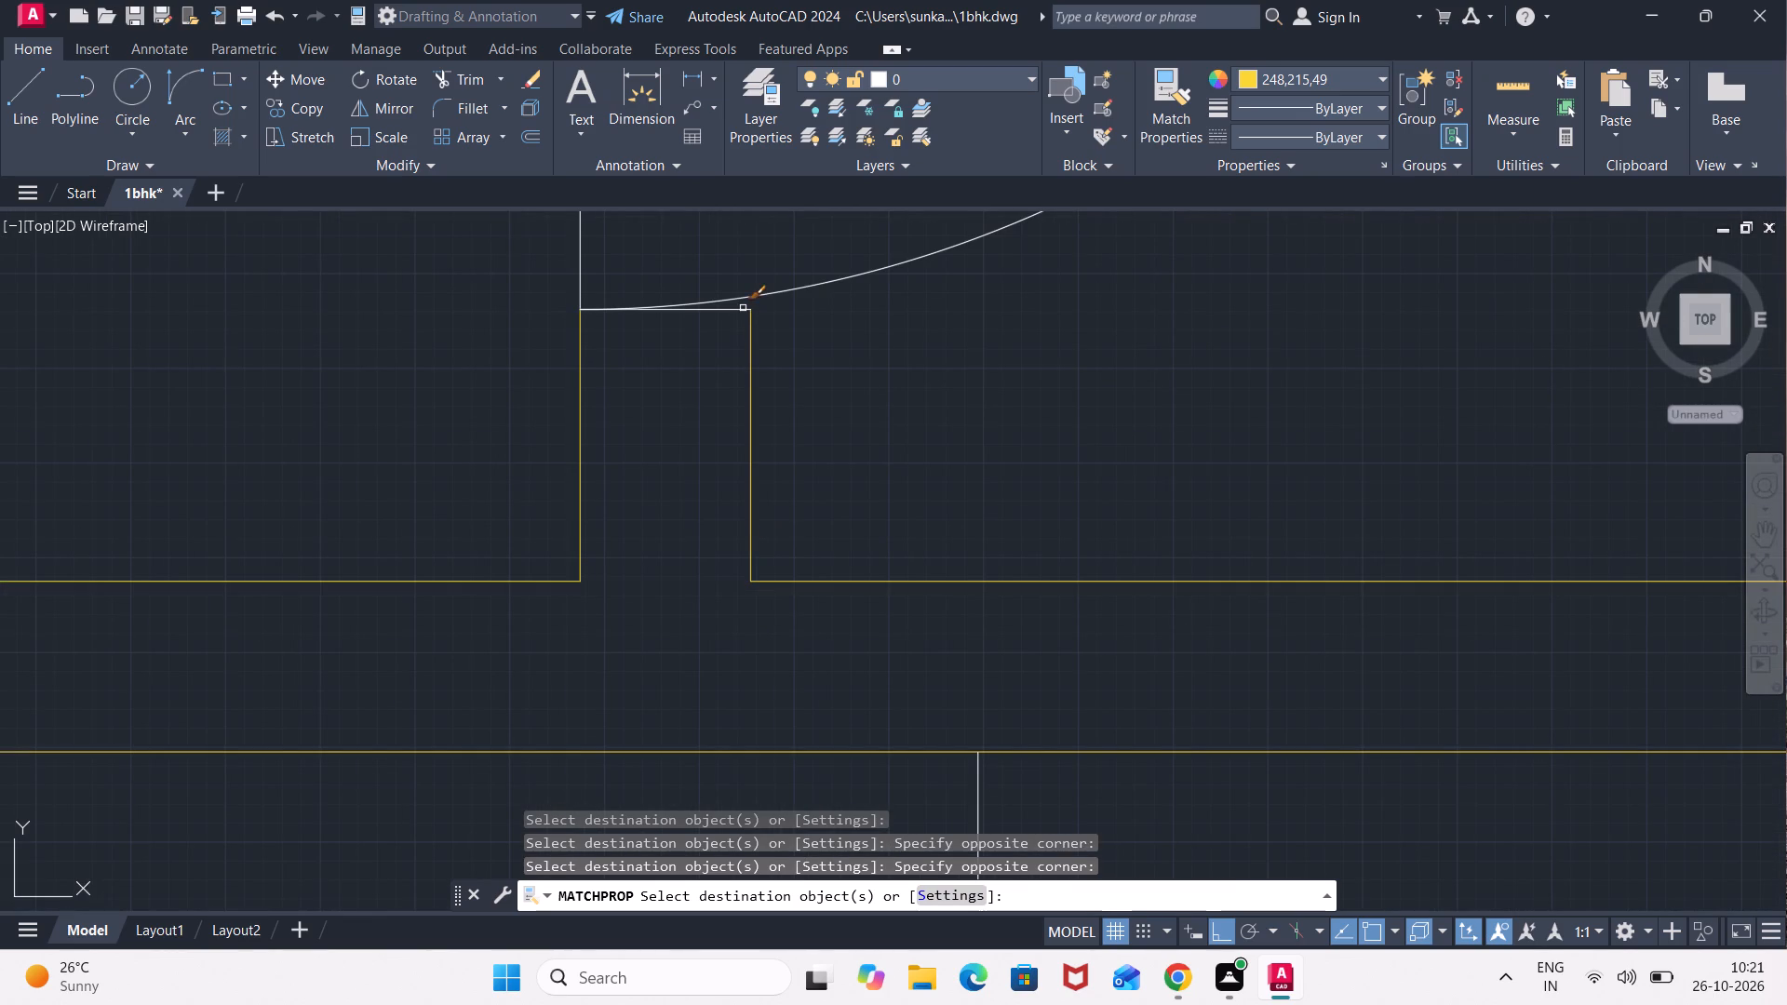
click(744, 307)
scroll(623, 517, down, 2)
scroll(544, 555, down, 1)
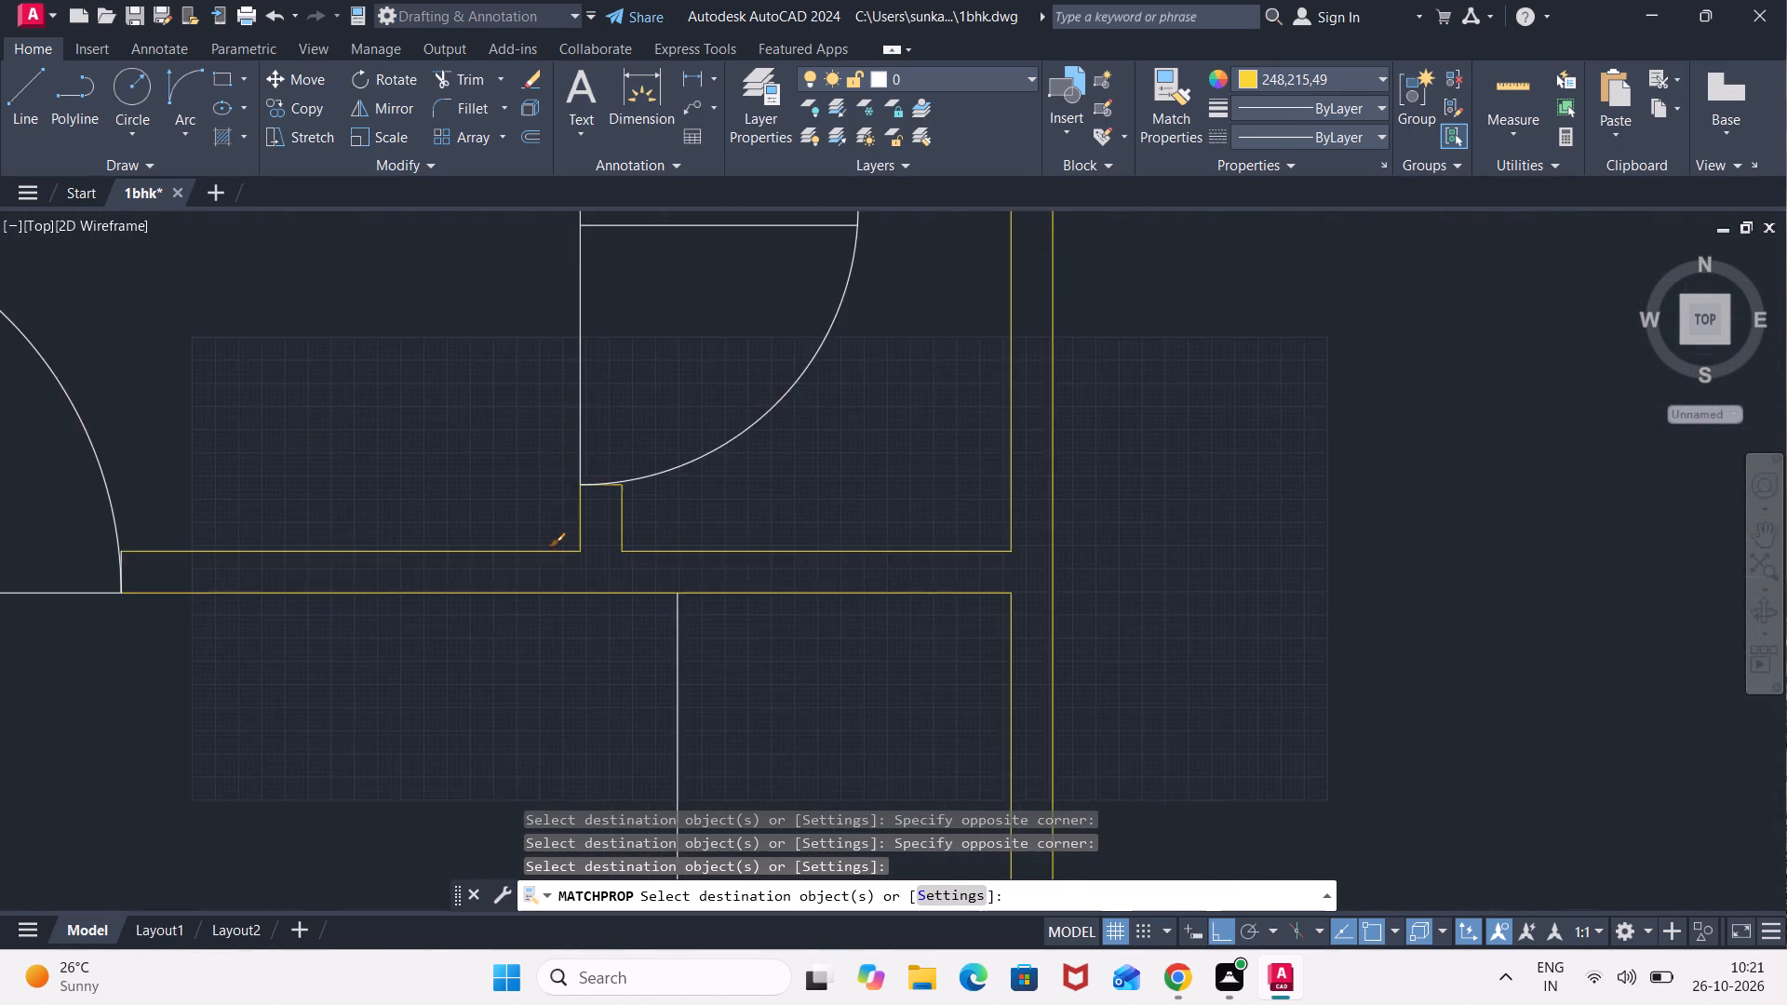
scroll(541, 556, down, 1)
scroll(313, 596, up, 3)
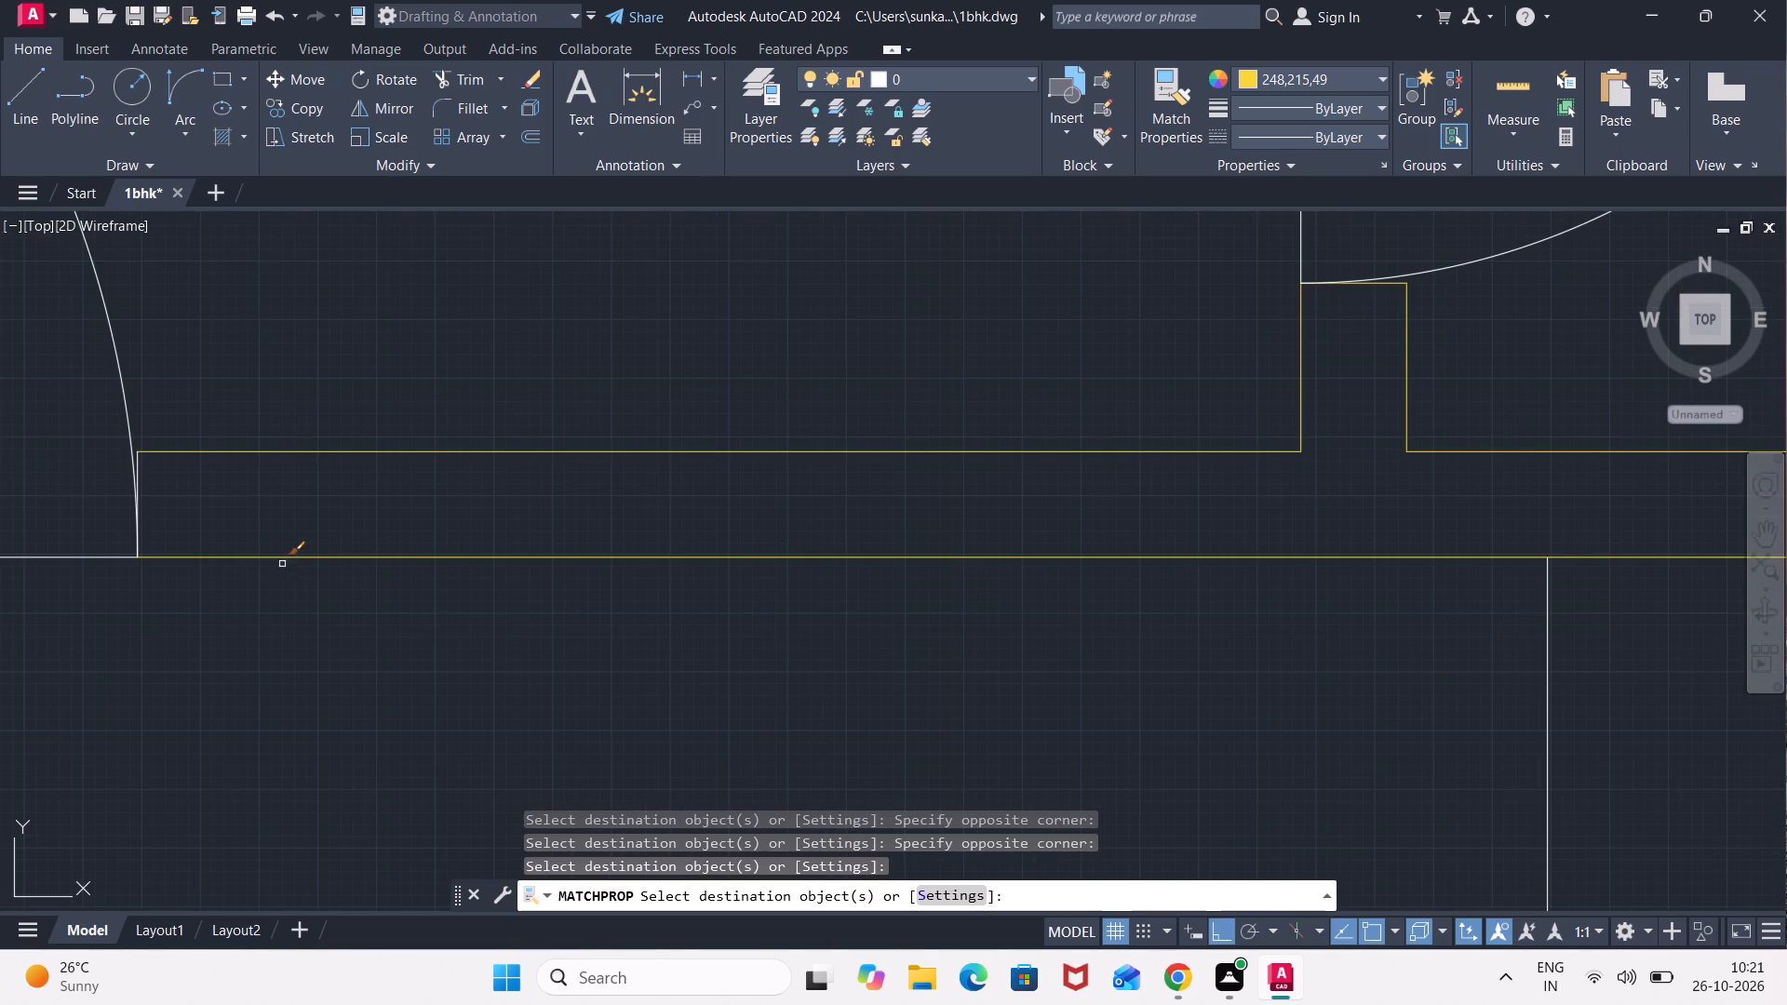
middle_drag(210, 515, 579, 657)
scroll(561, 621, up, 1)
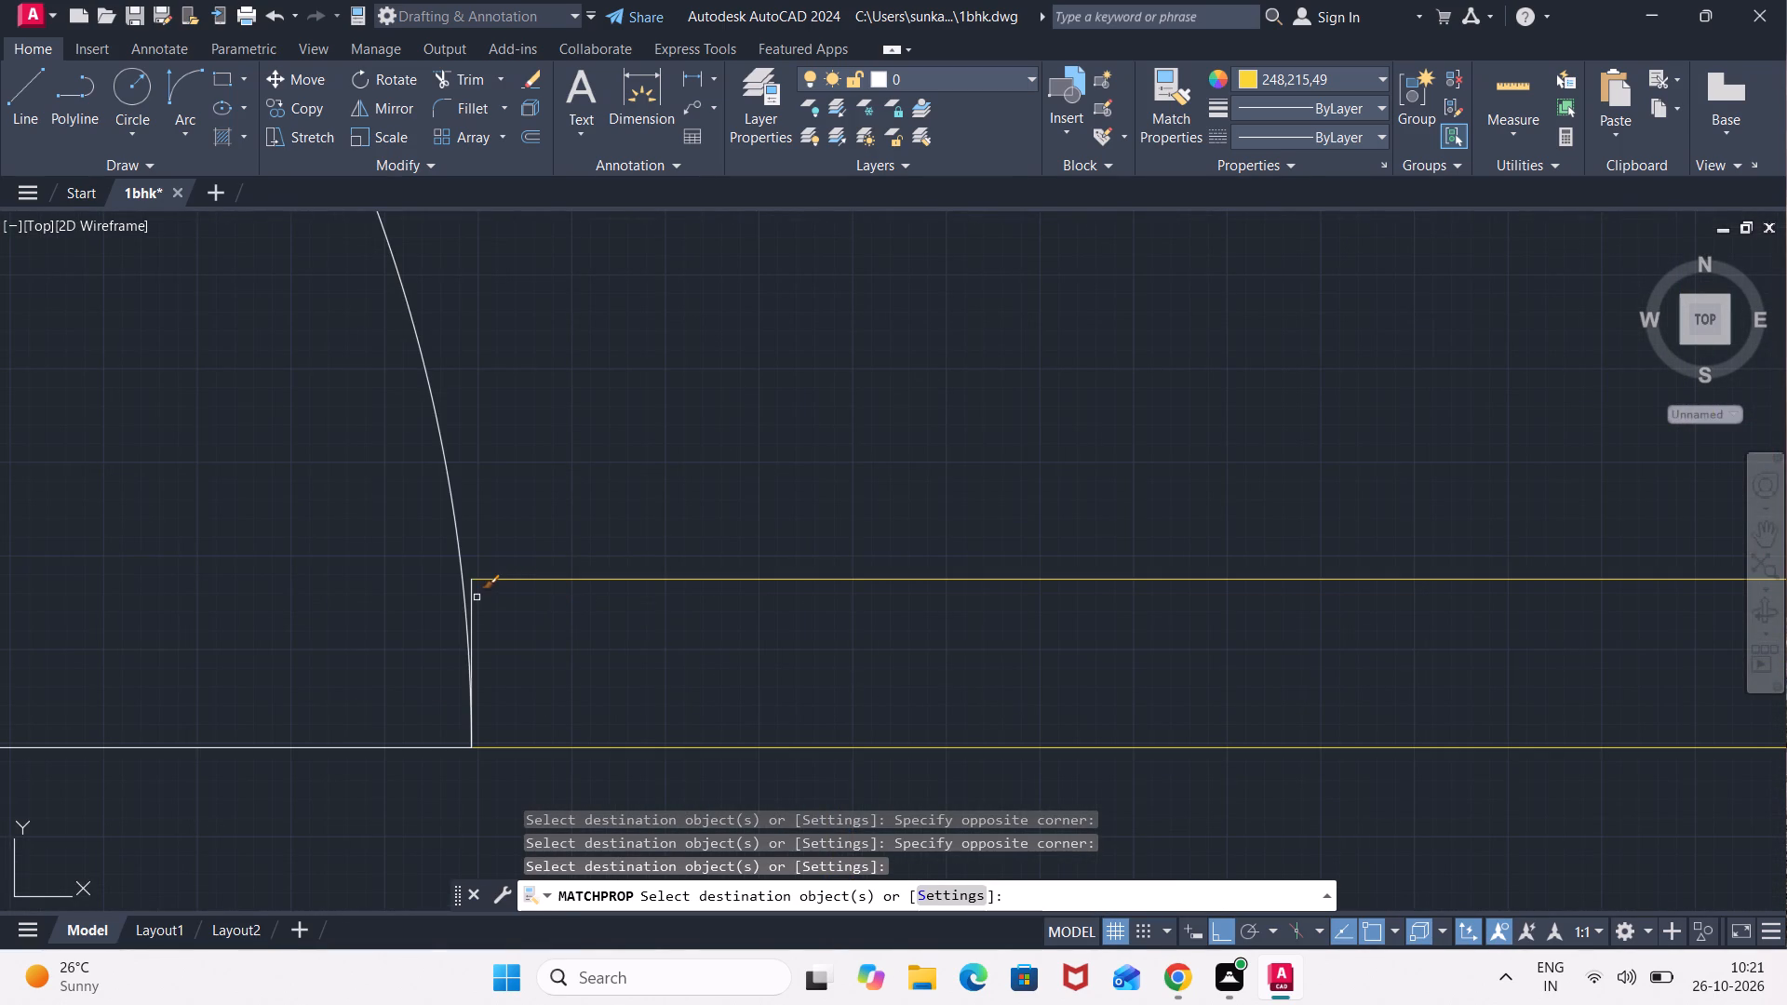
click(475, 602)
scroll(503, 654, down, 2)
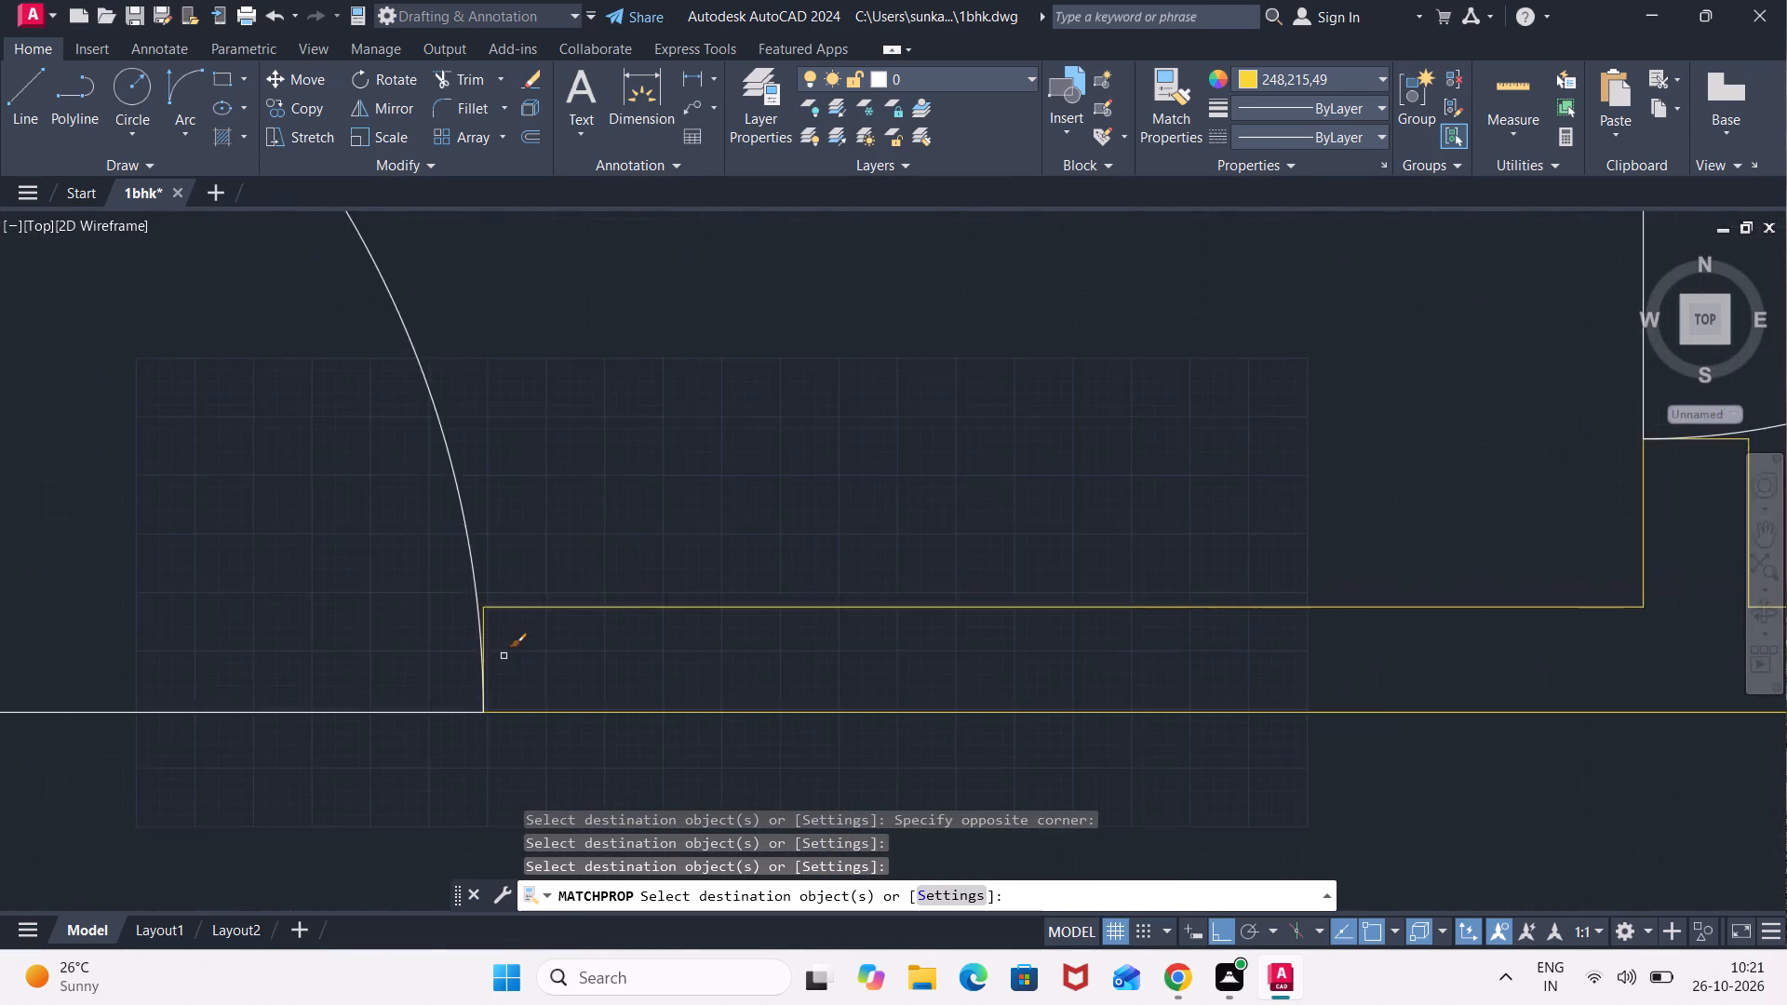
Apply the yellow properties to the short wall lines below the staircase and the inner outer-wall line of the room beneath.
scroll(505, 660, down, 2)
scroll(683, 691, down, 2)
middle_drag(707, 719, 684, 274)
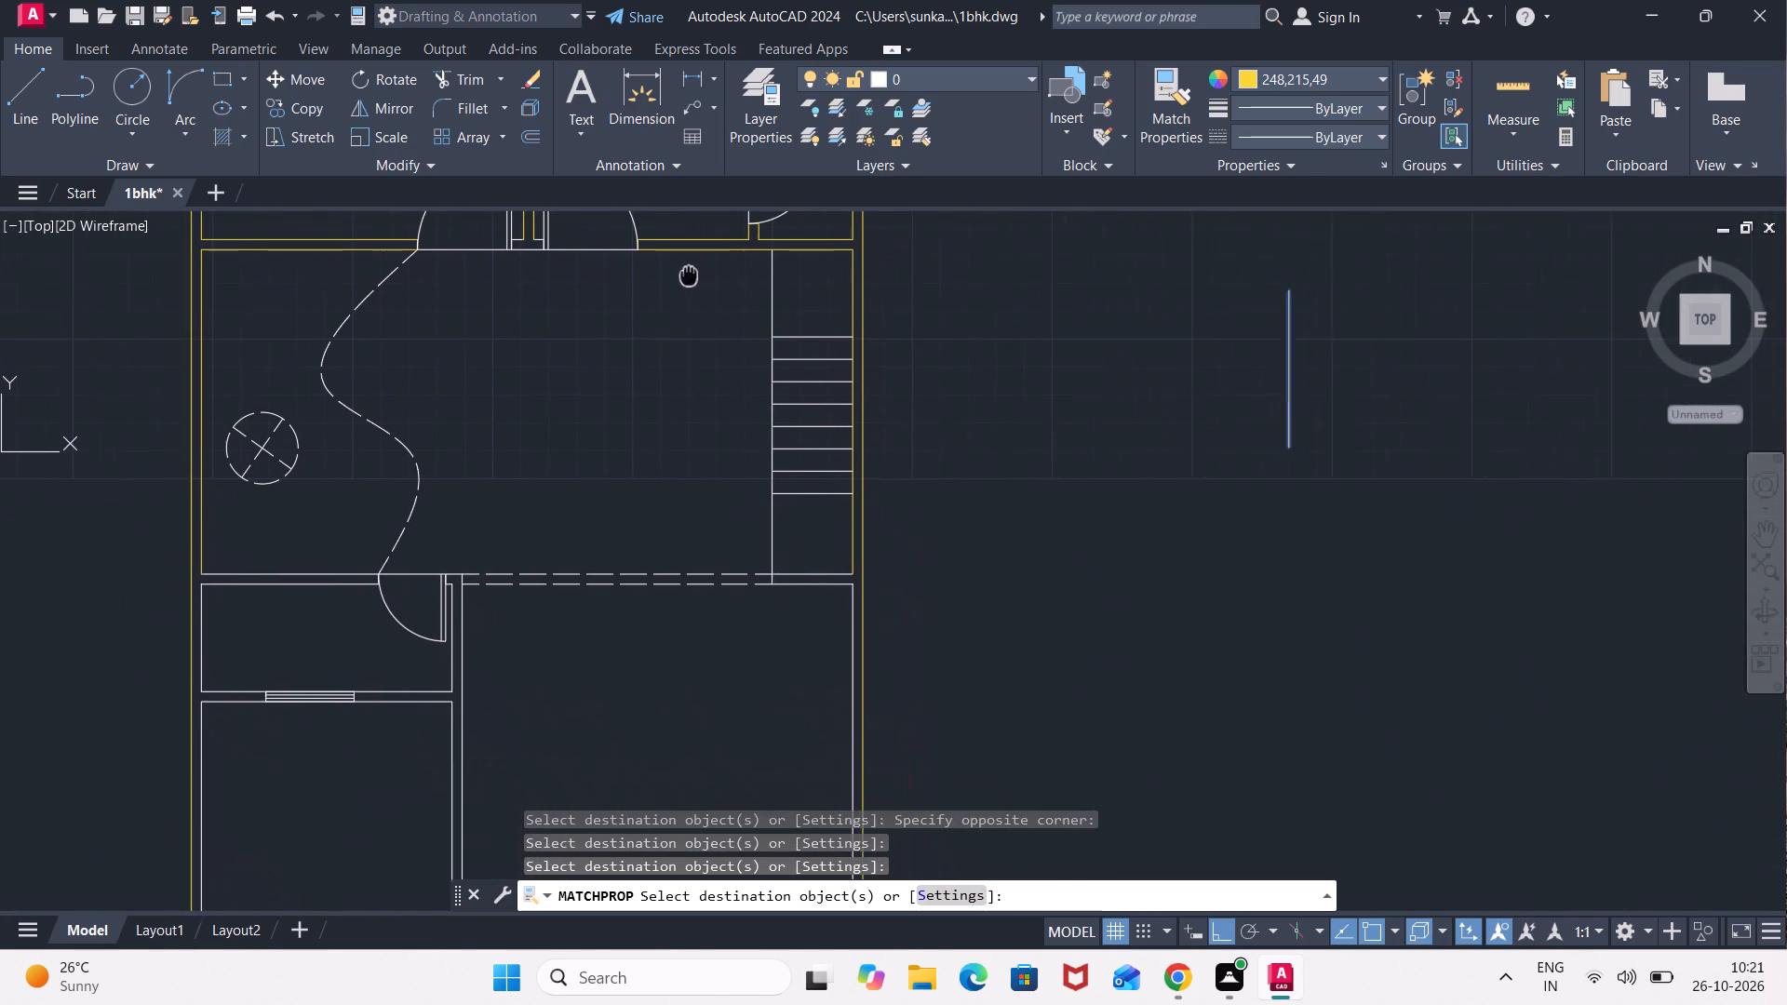
middle_drag(684, 274, 683, 274)
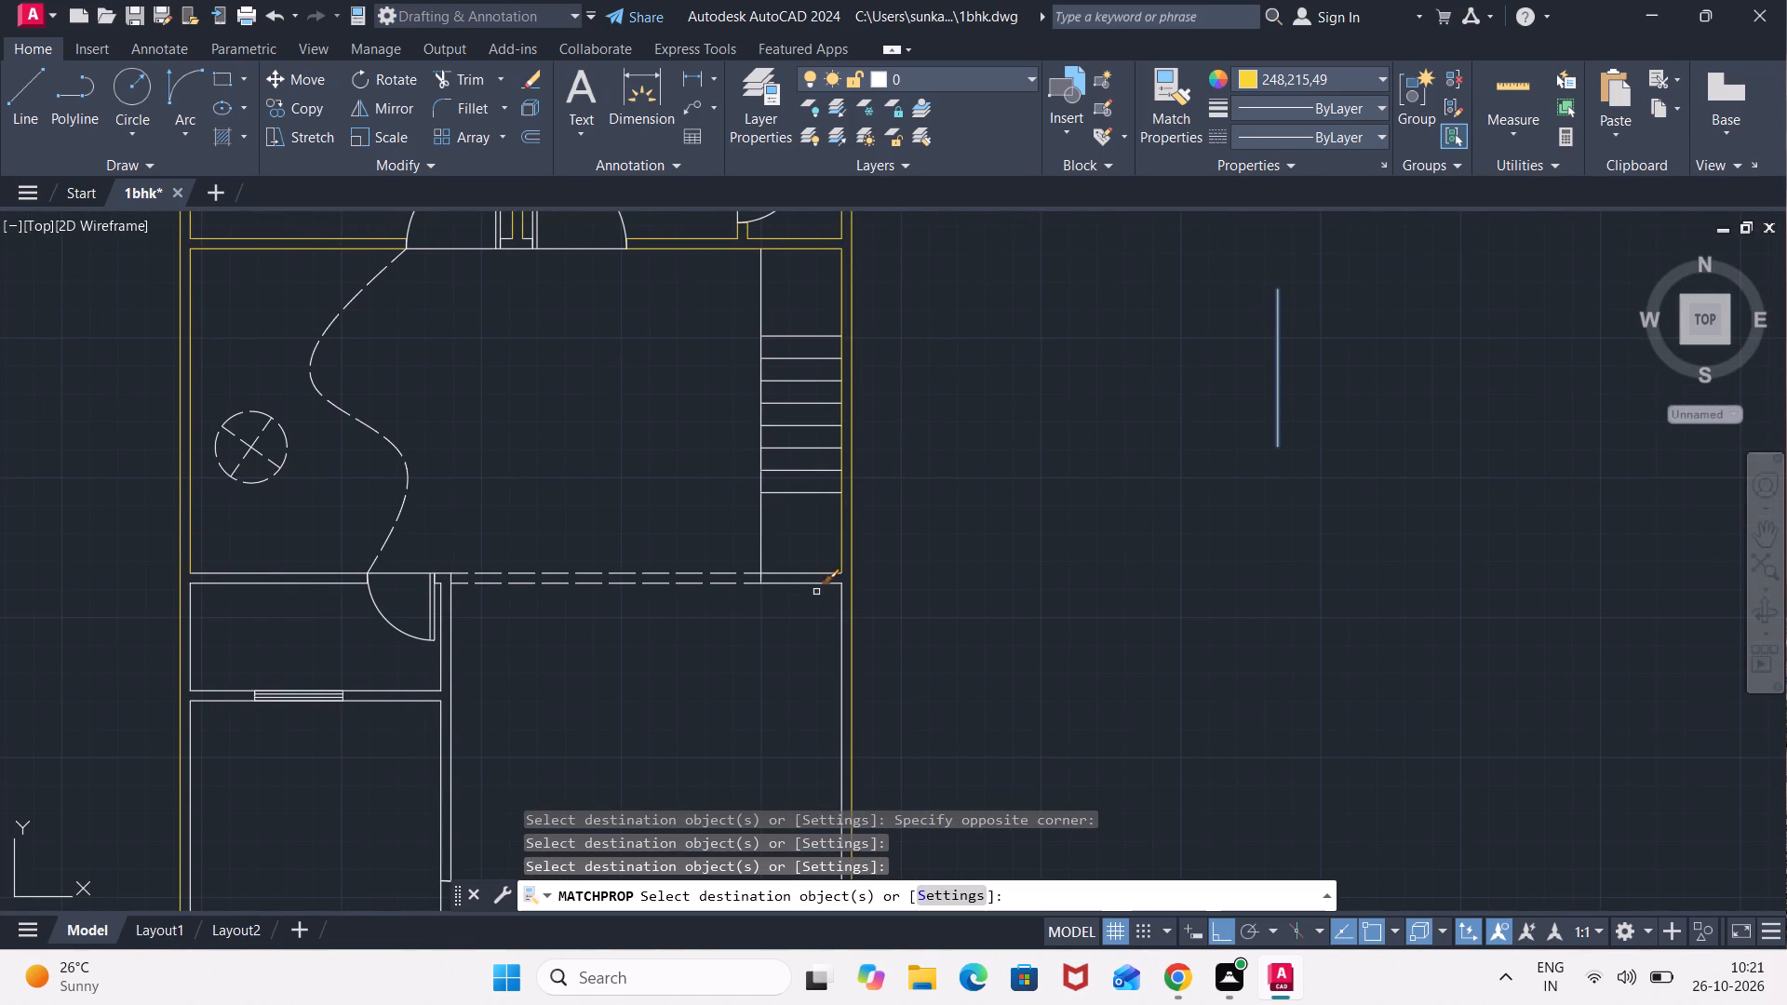
click(813, 589)
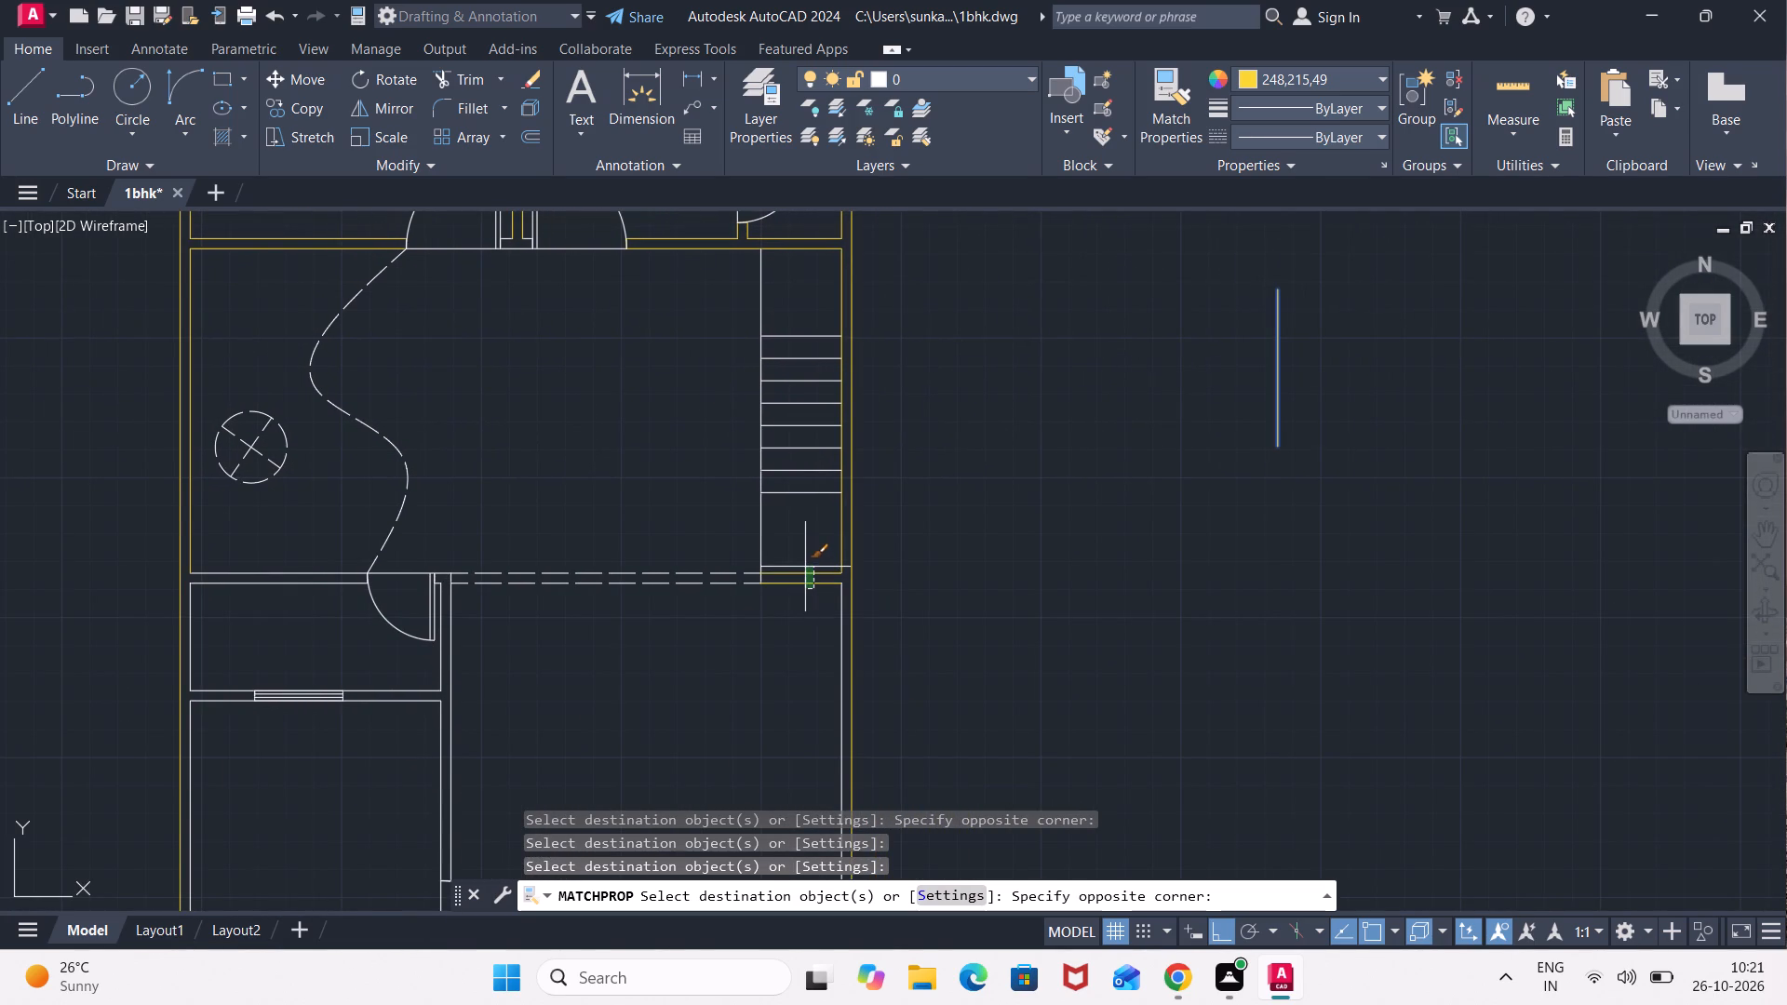
click(805, 567)
click(844, 631)
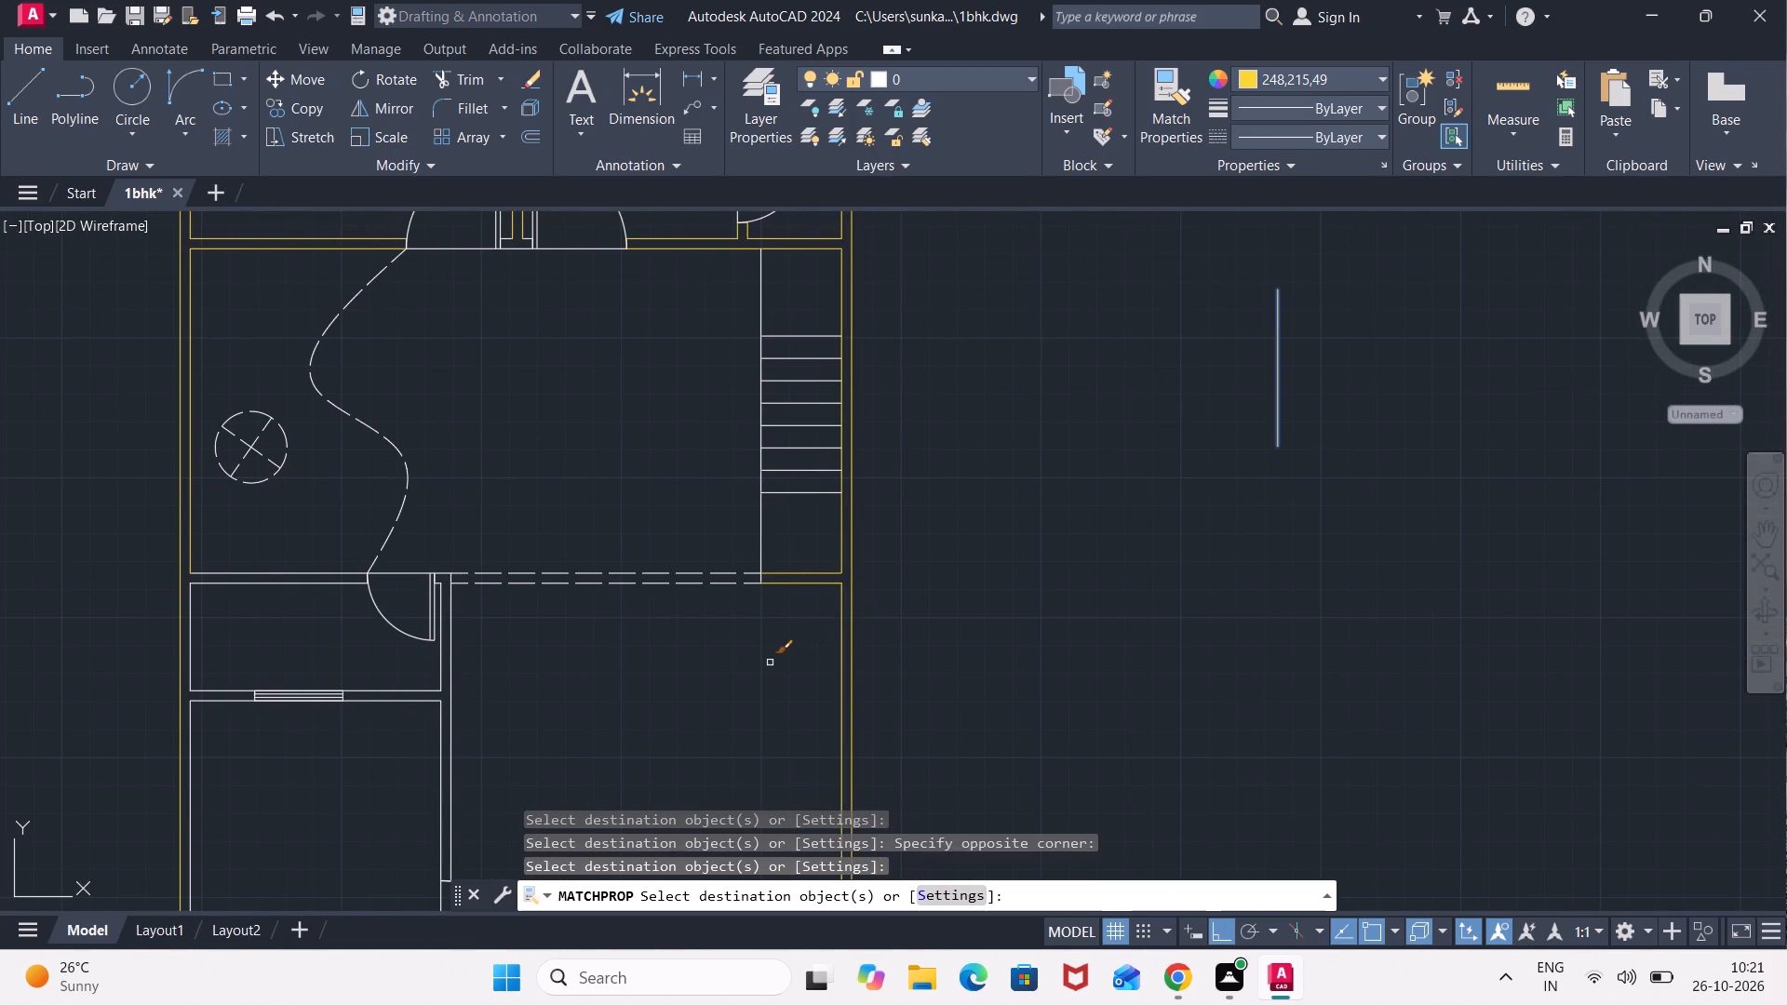
Apply the yellow properties to the partition between the lower rooms and the windowed wall and side wall of the small room.
middle_drag(485, 643, 505, 442)
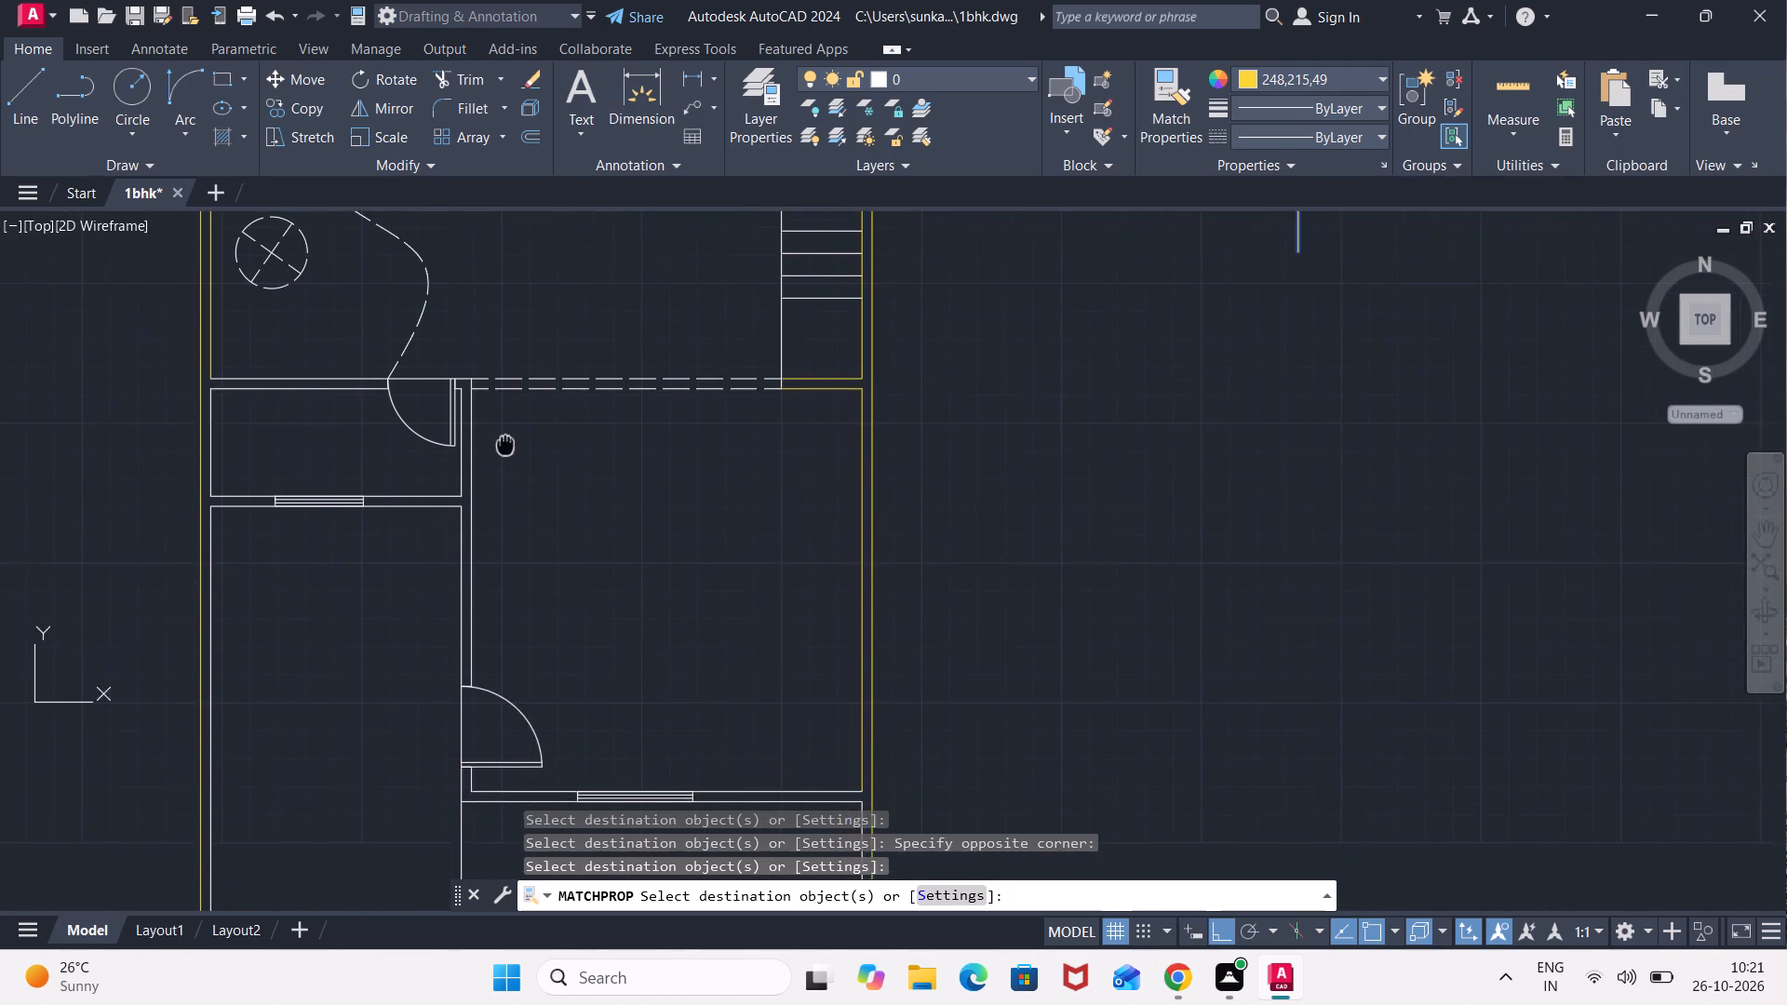
middle_drag(505, 442, 504, 379)
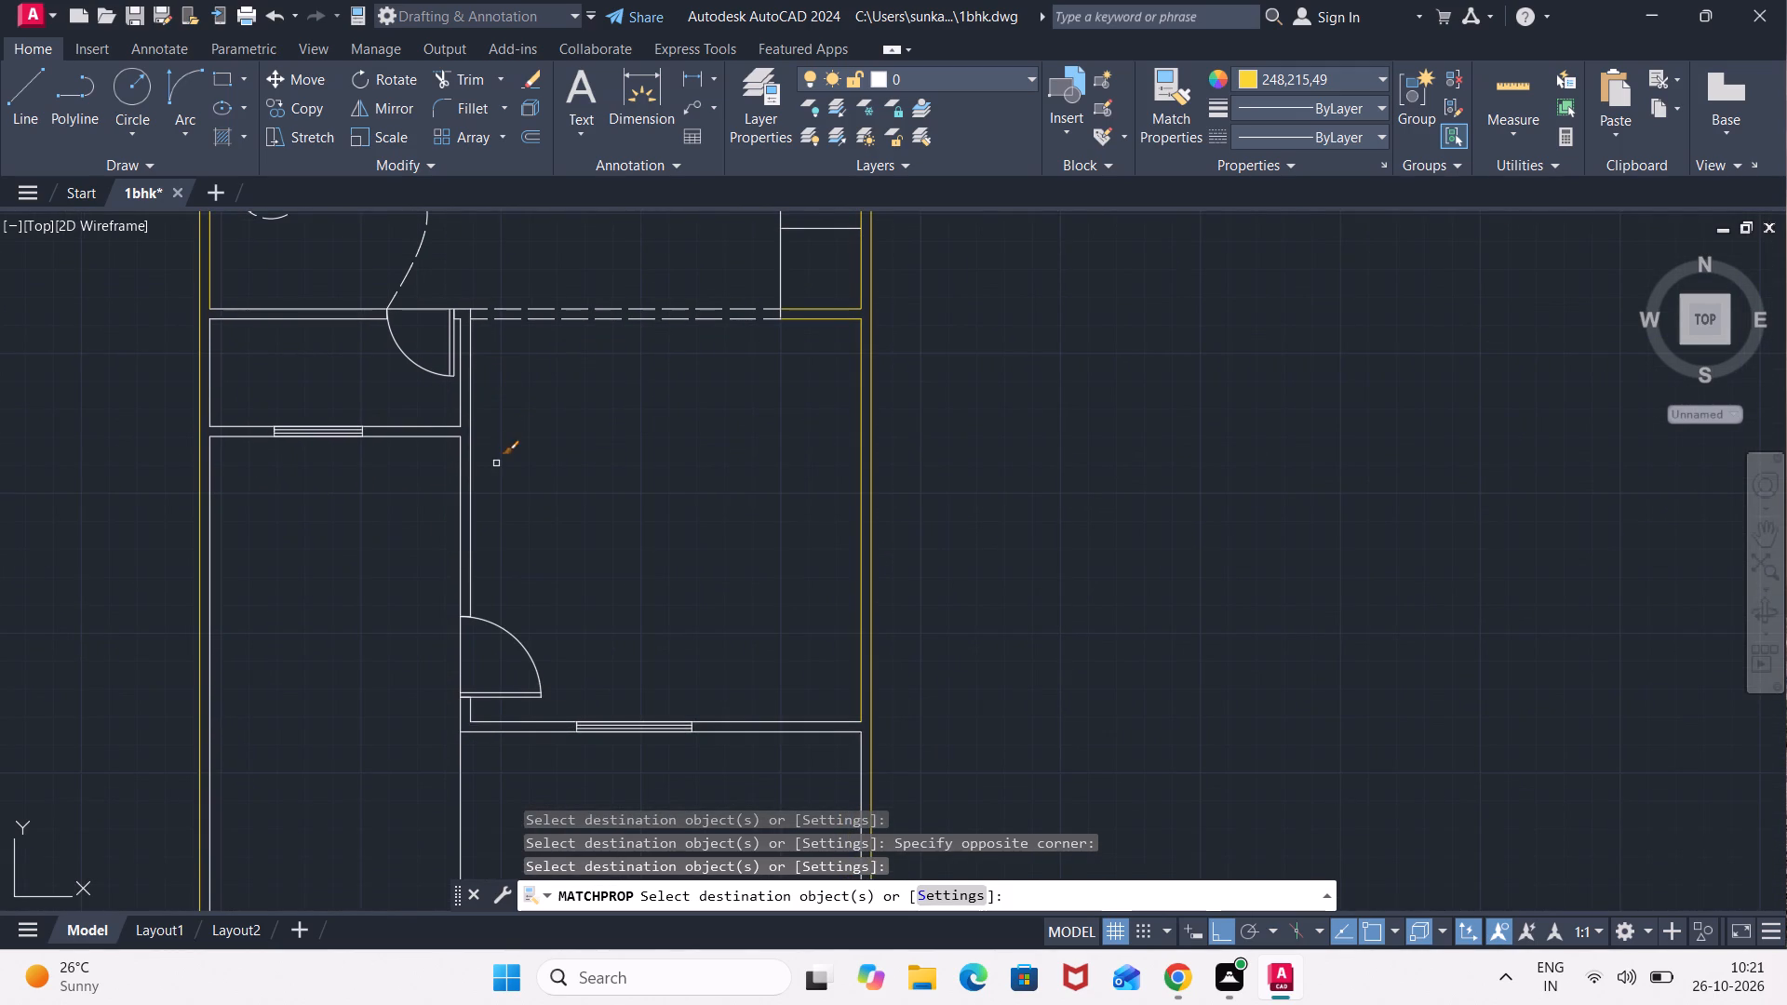
click(496, 463)
click(421, 527)
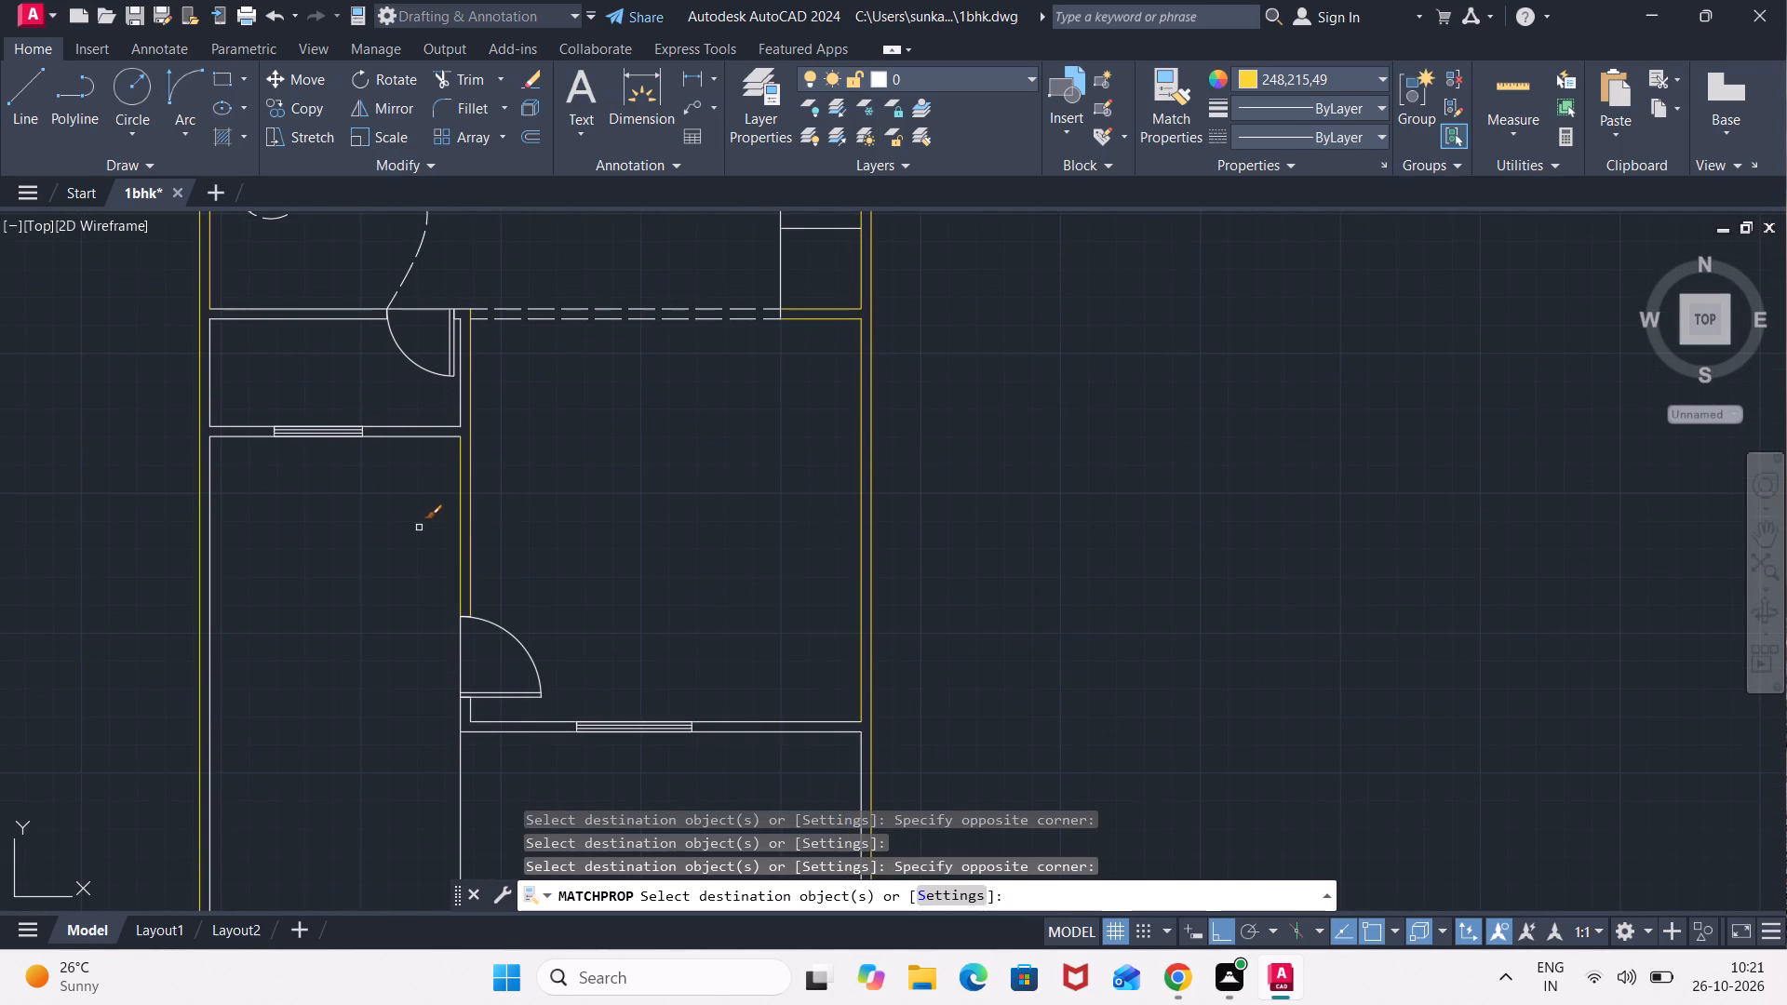
click(451, 409)
click(410, 486)
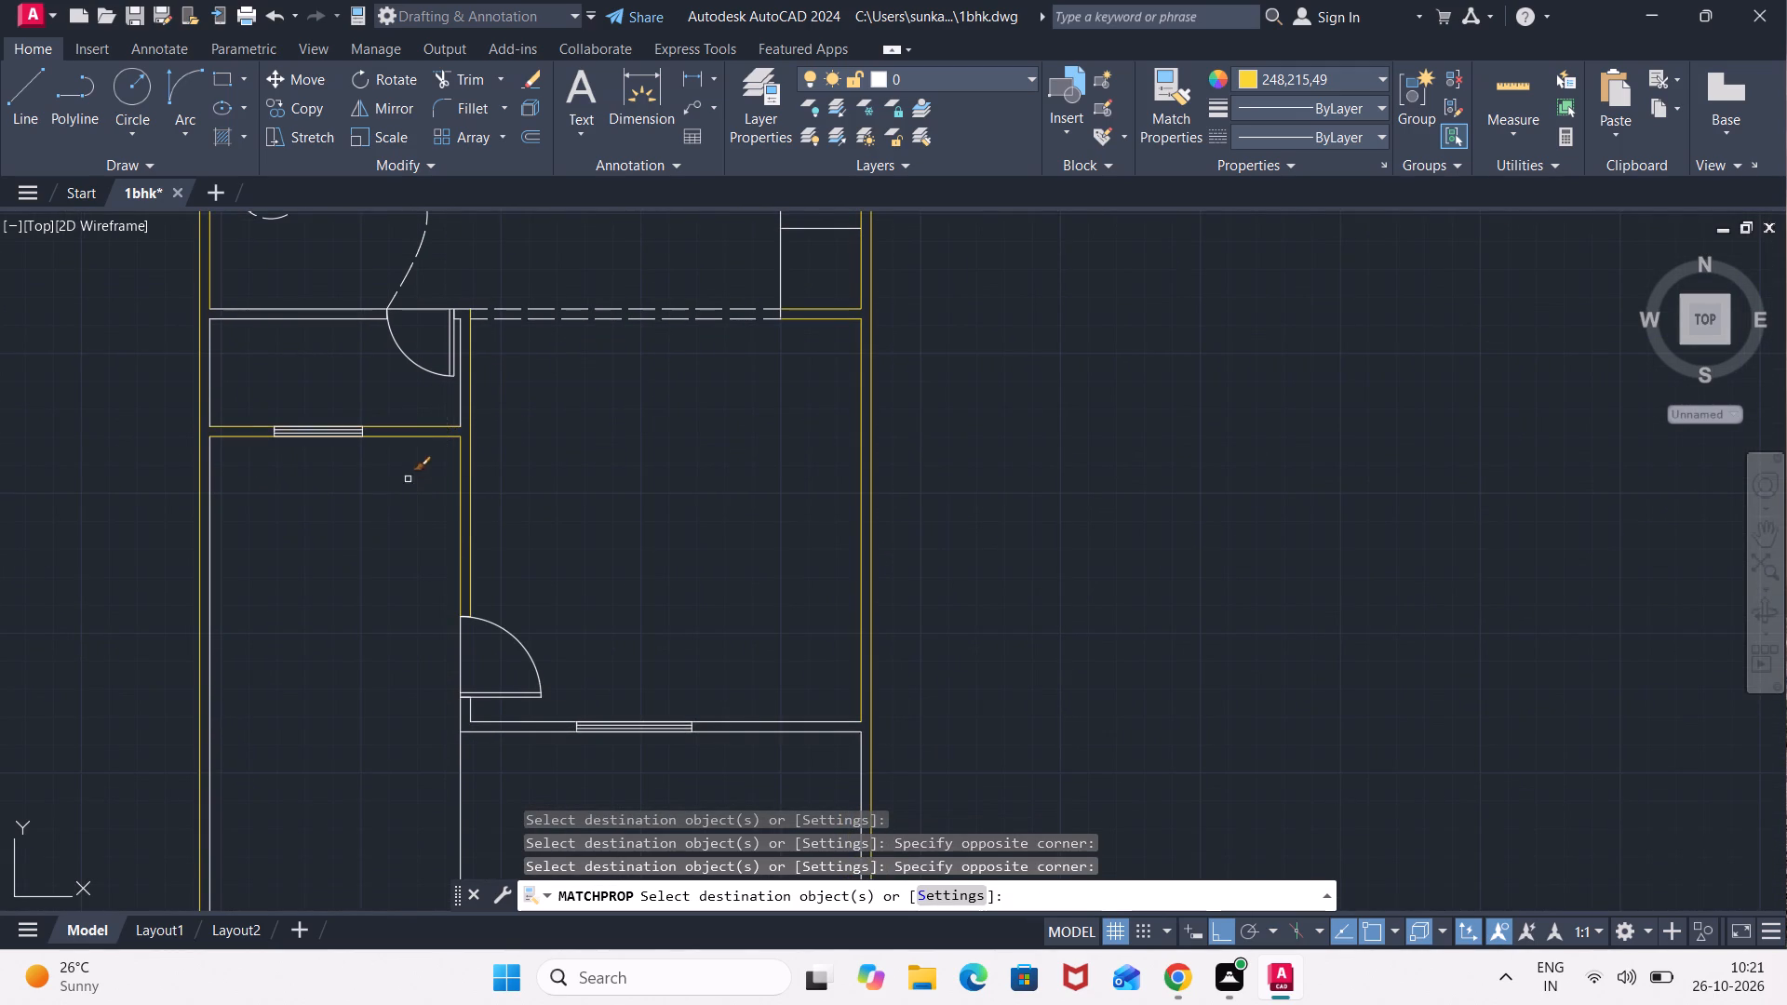
click(470, 409)
click(452, 409)
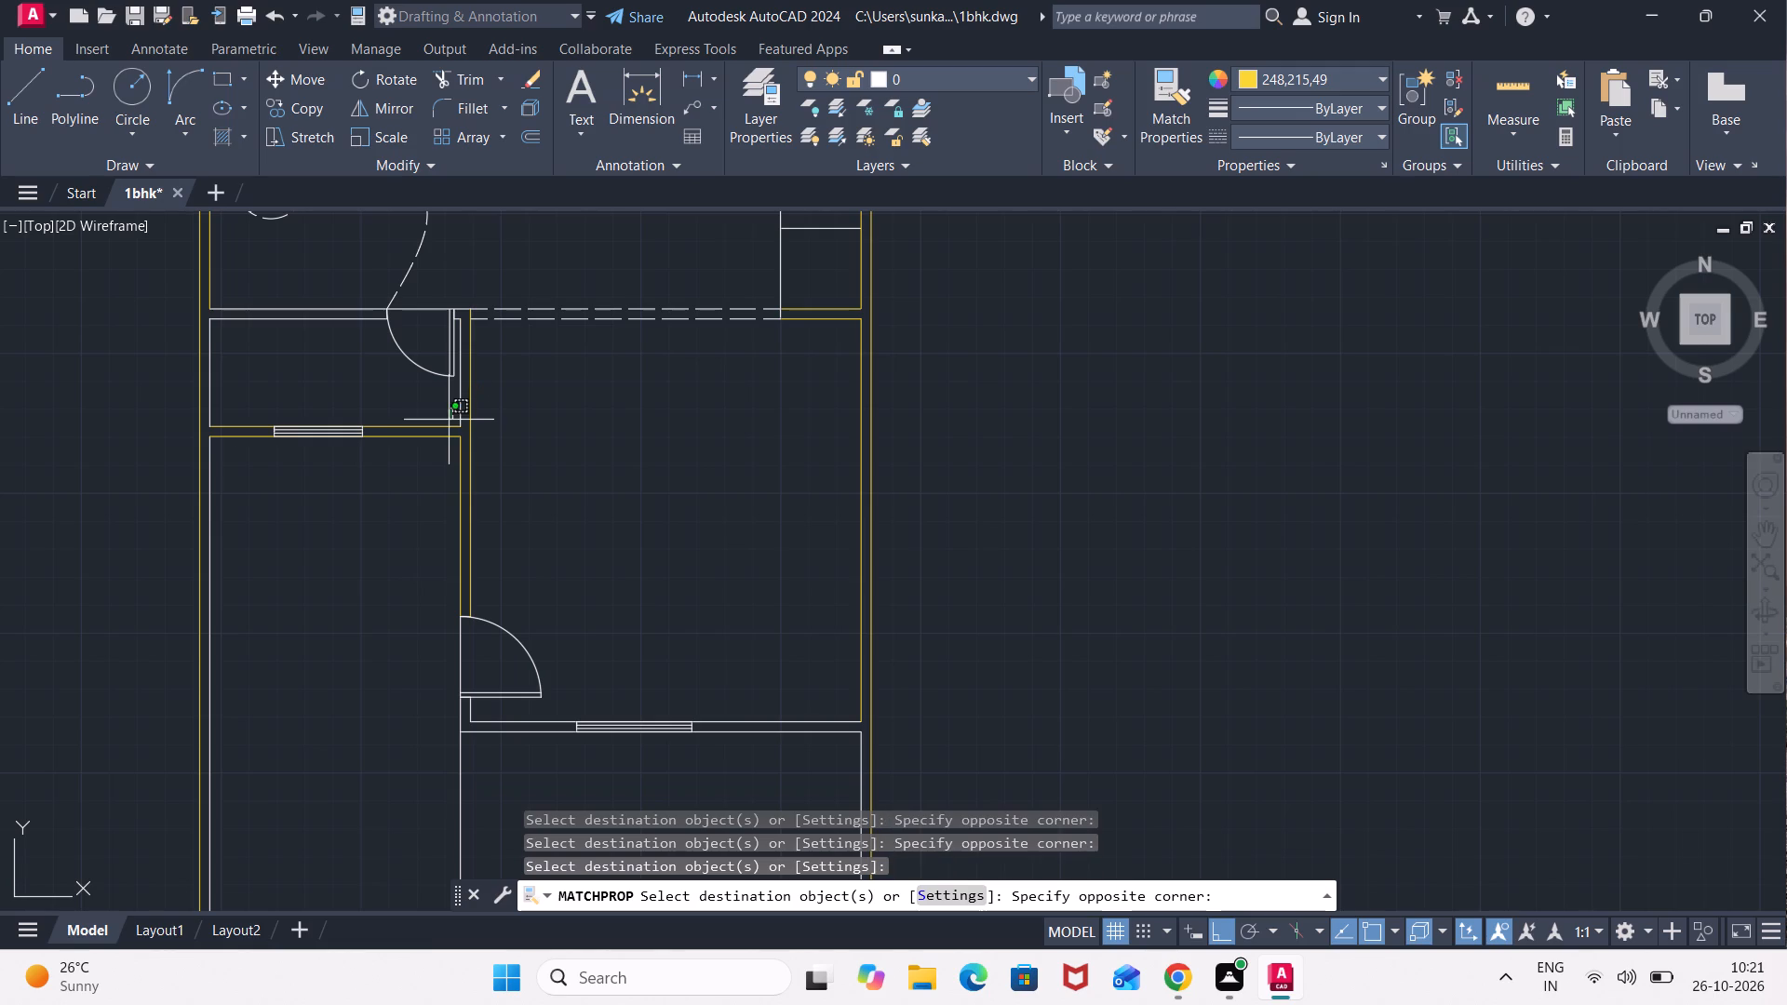
click(514, 424)
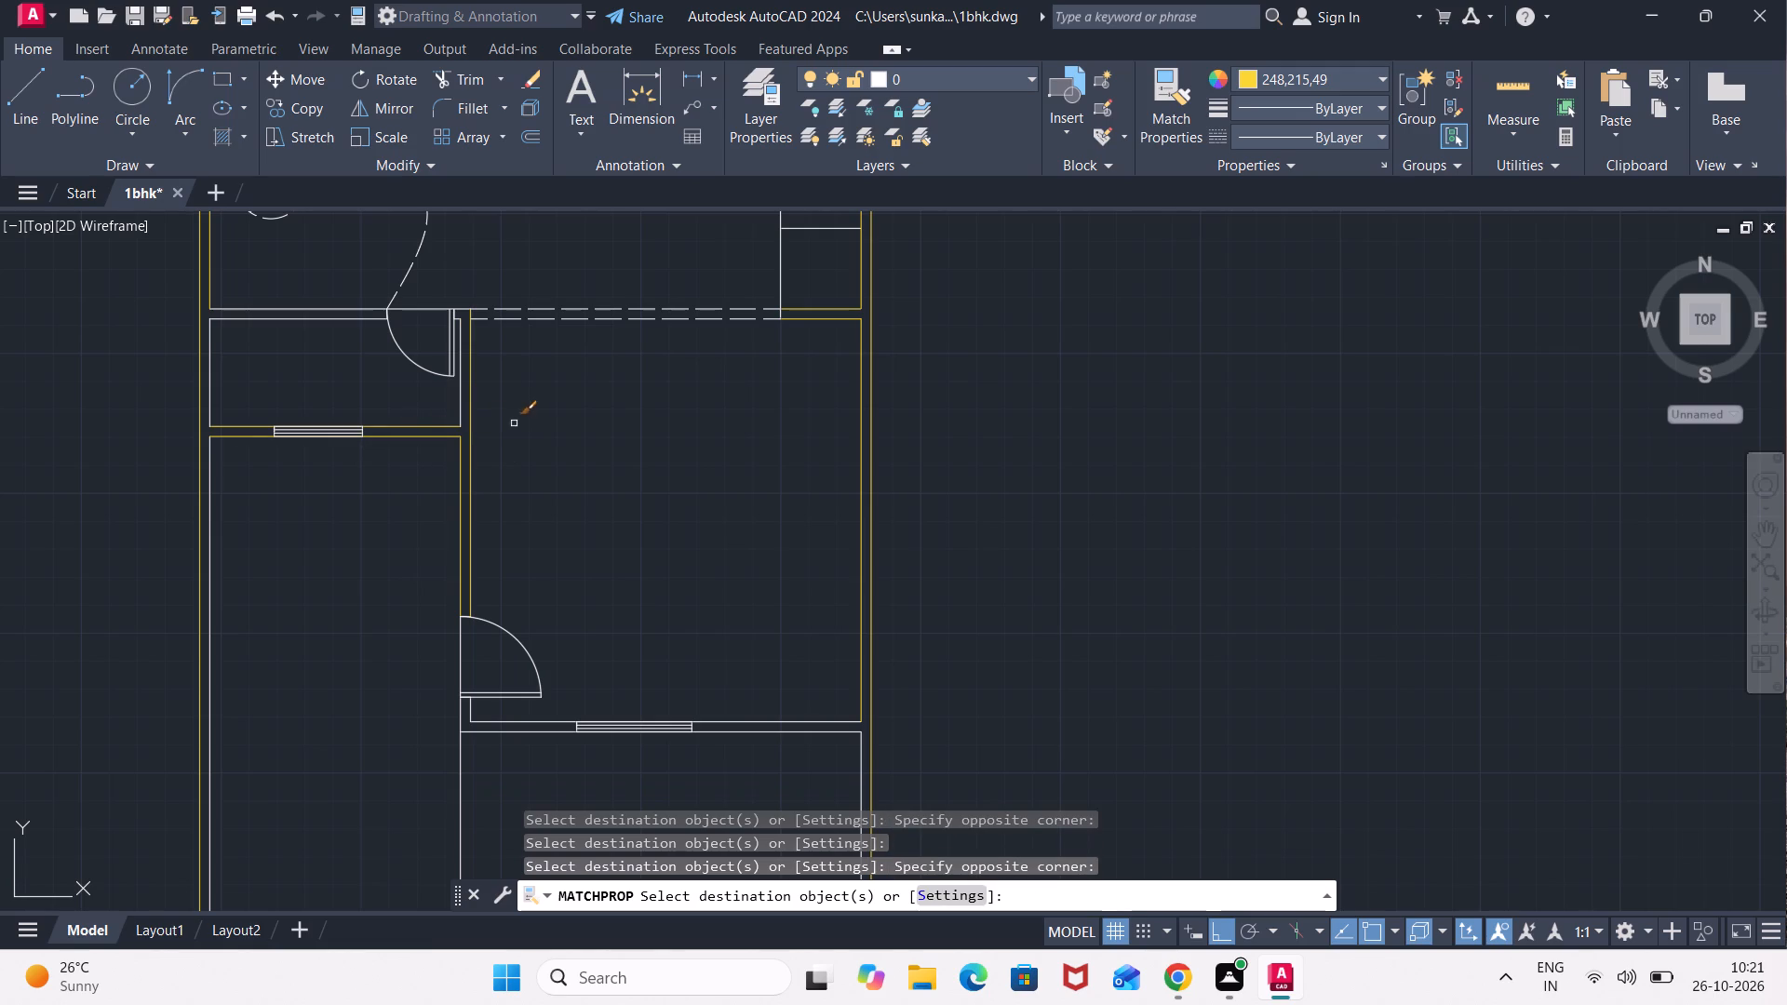
click(490, 404)
click(407, 477)
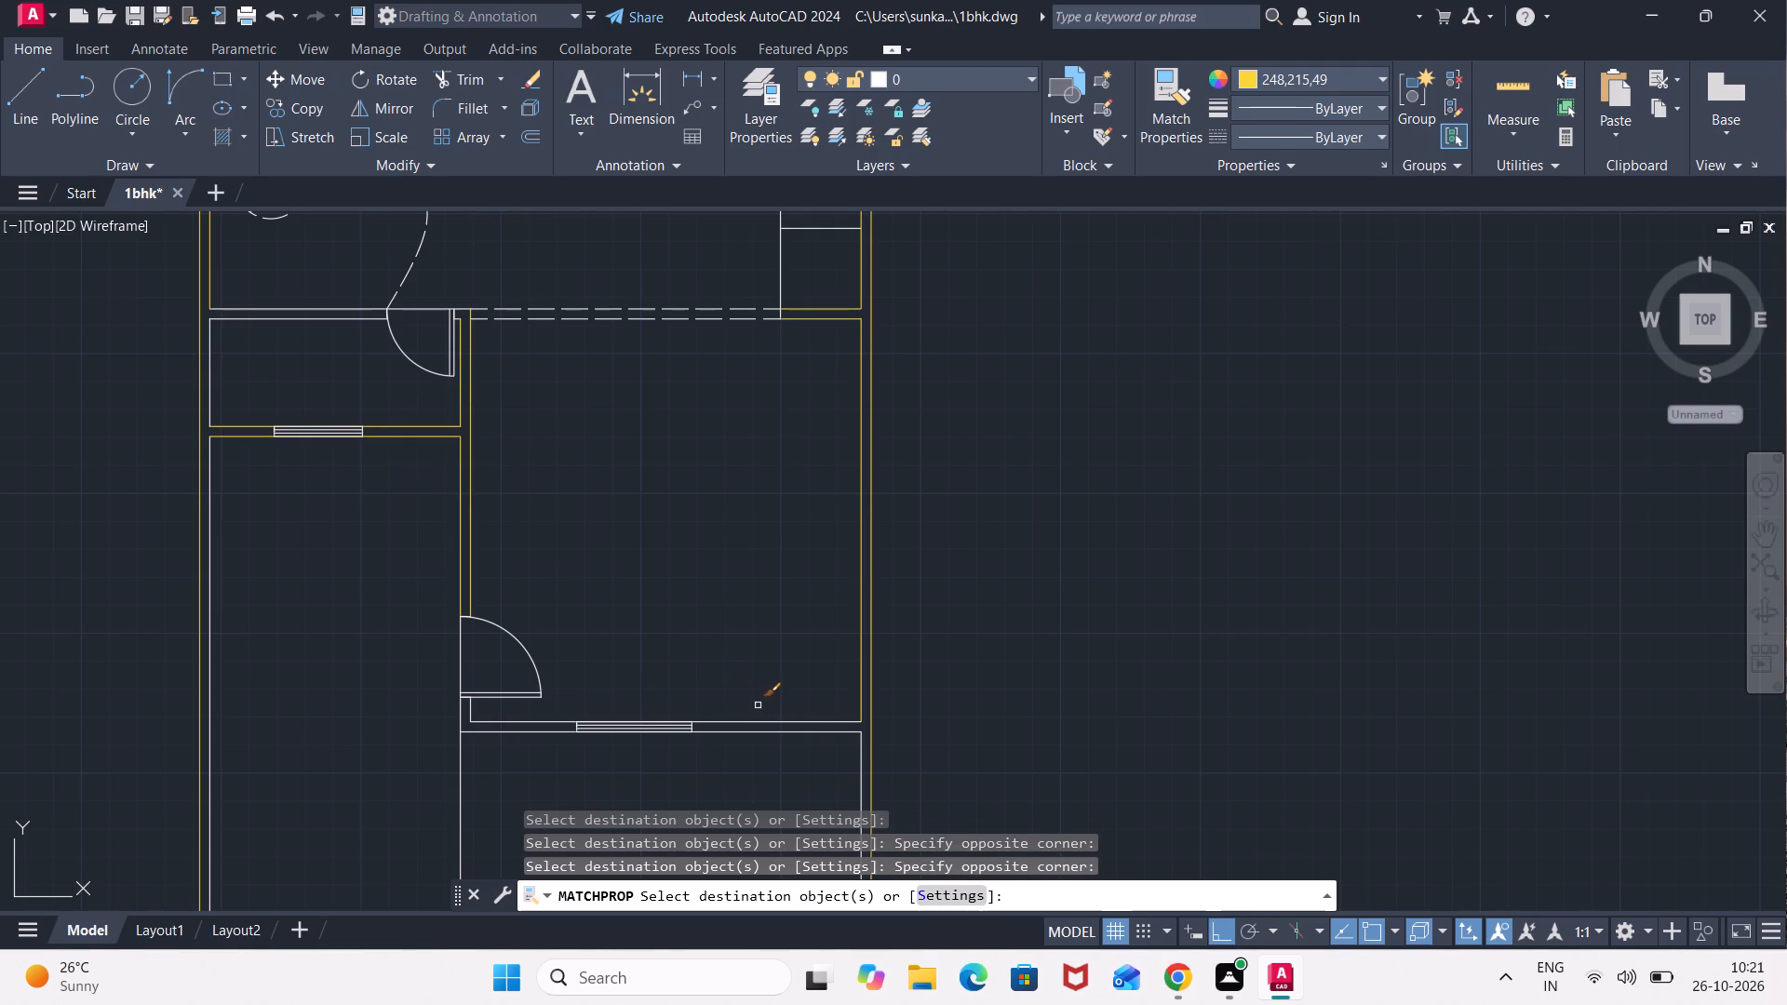
Apply the yellow properties to the lower room's windowed bottom wall and all walls around the plan's bottom end.
click(817, 693)
click(738, 776)
middle_drag(737, 775, 682, 605)
click(830, 630)
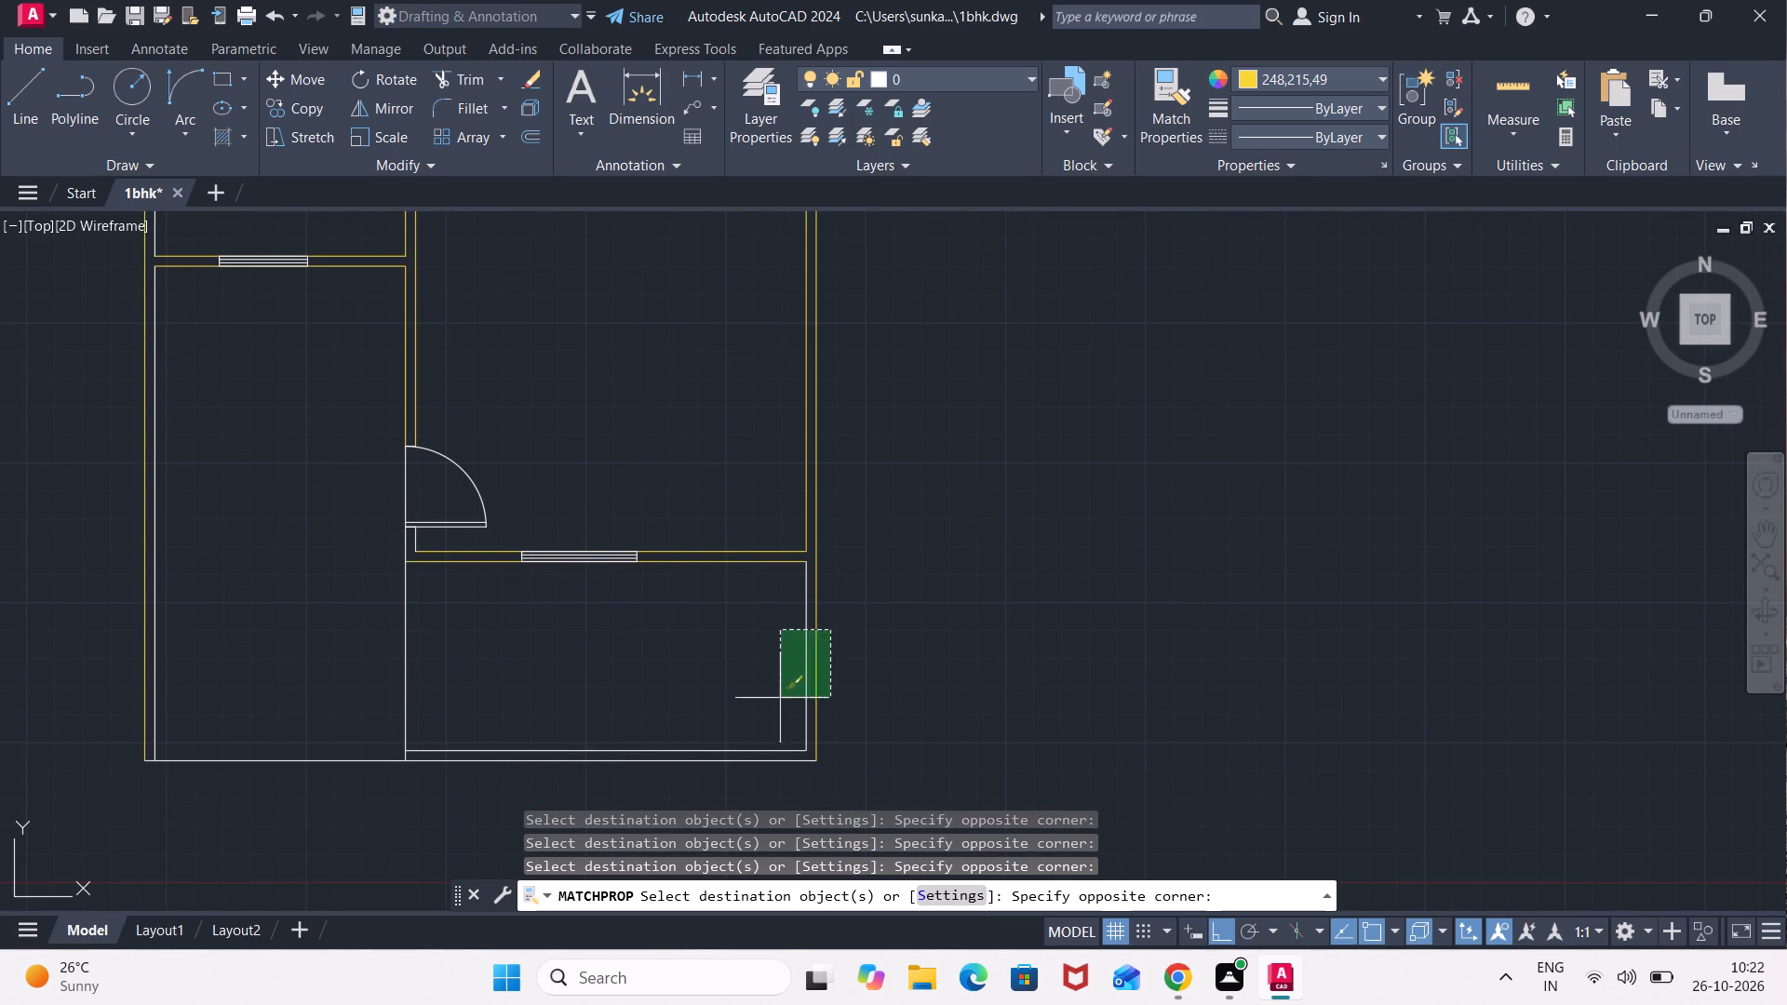
click(104, 767)
Apply the yellow properties to the short wall line below the lower partition door and the wall end line above that door.
scroll(410, 558, up, 2)
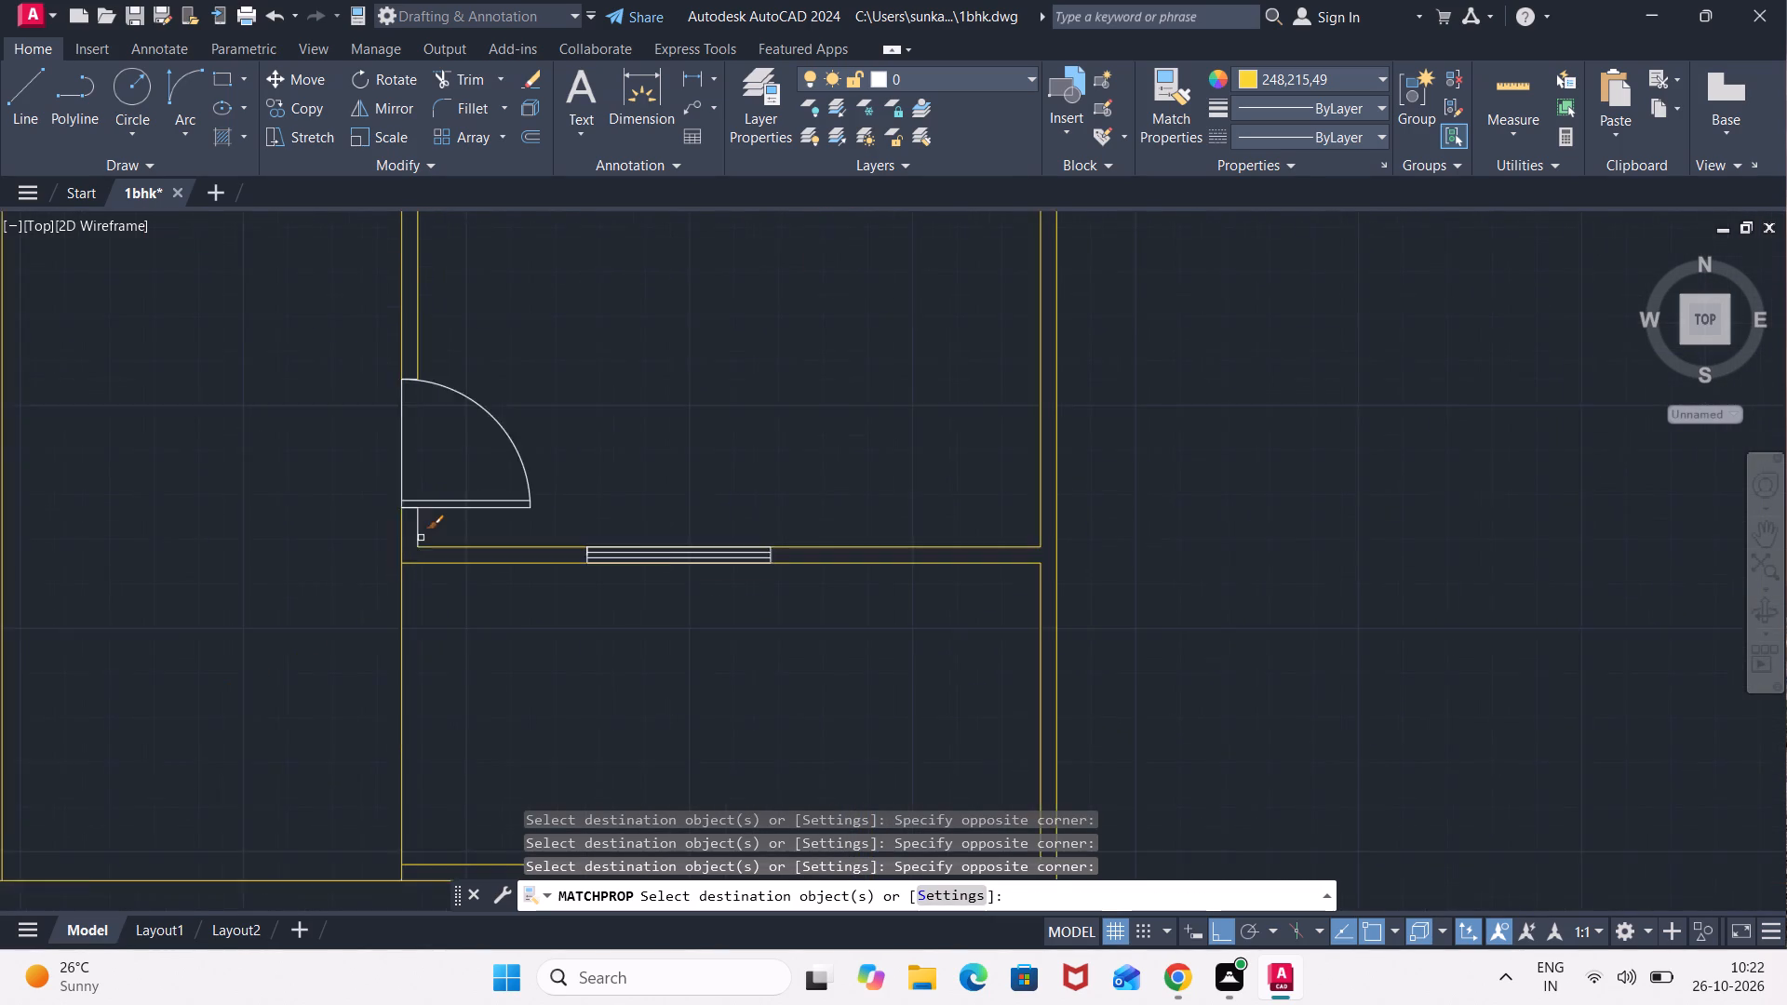
click(427, 523)
click(410, 531)
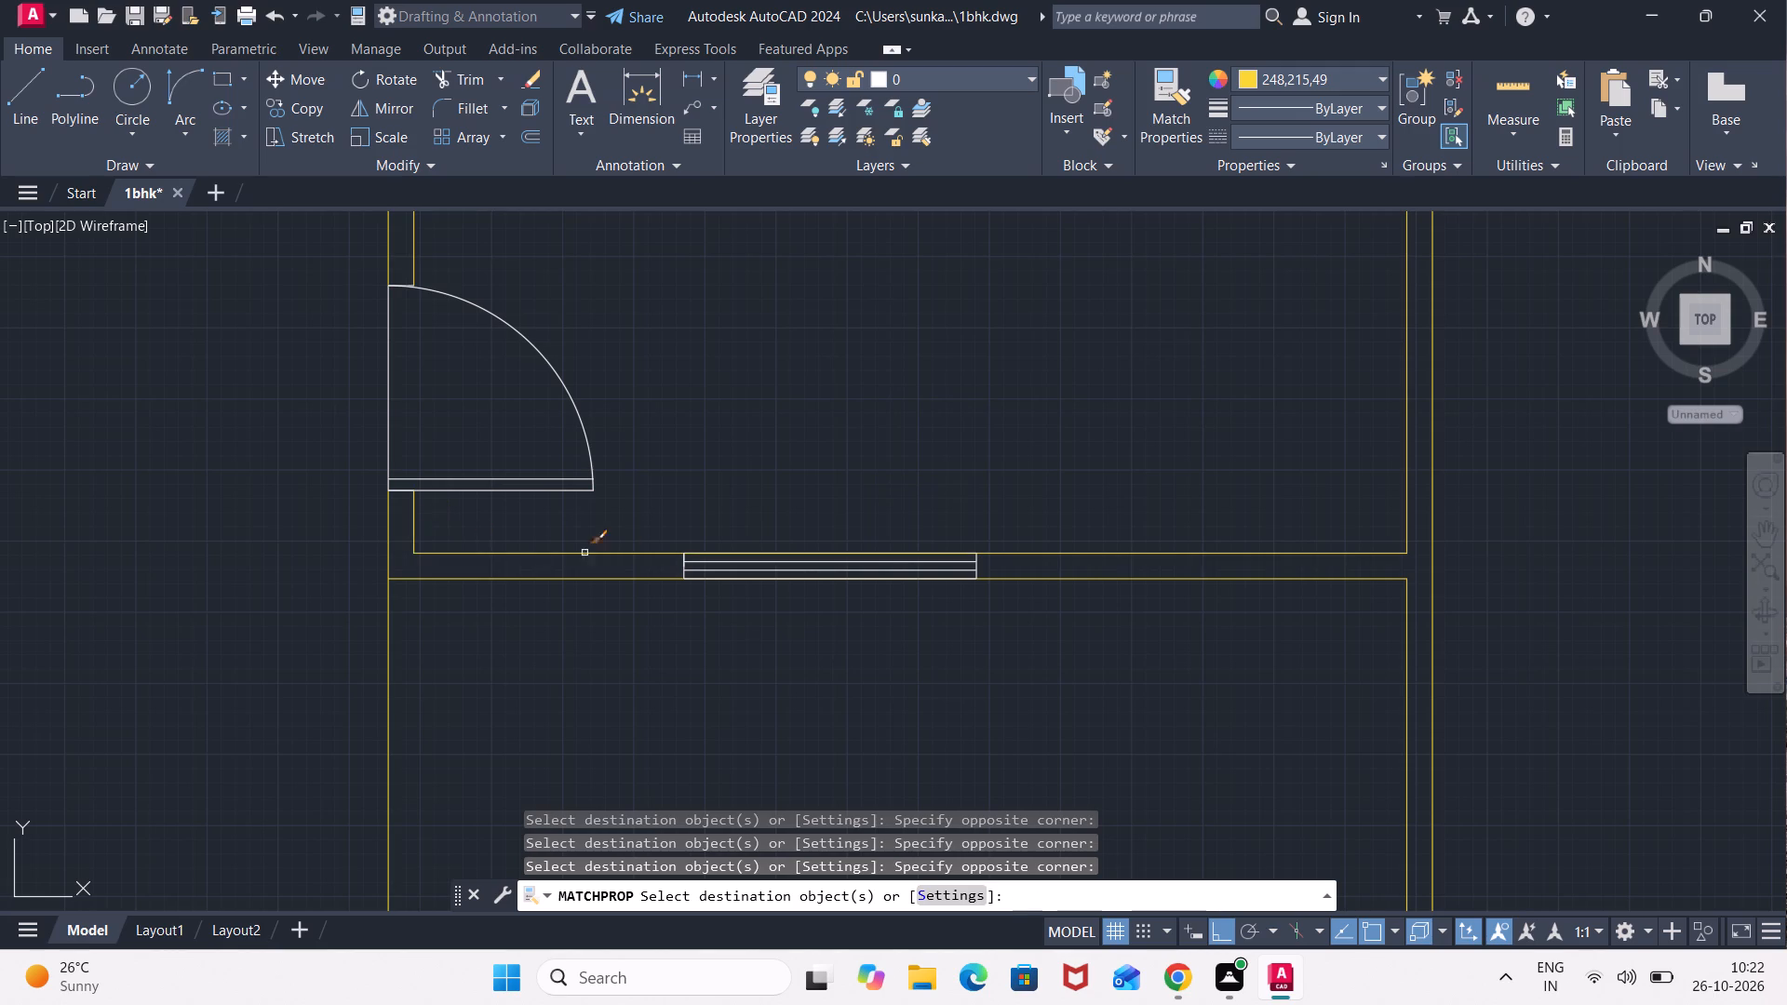
middle_drag(536, 276, 741, 373)
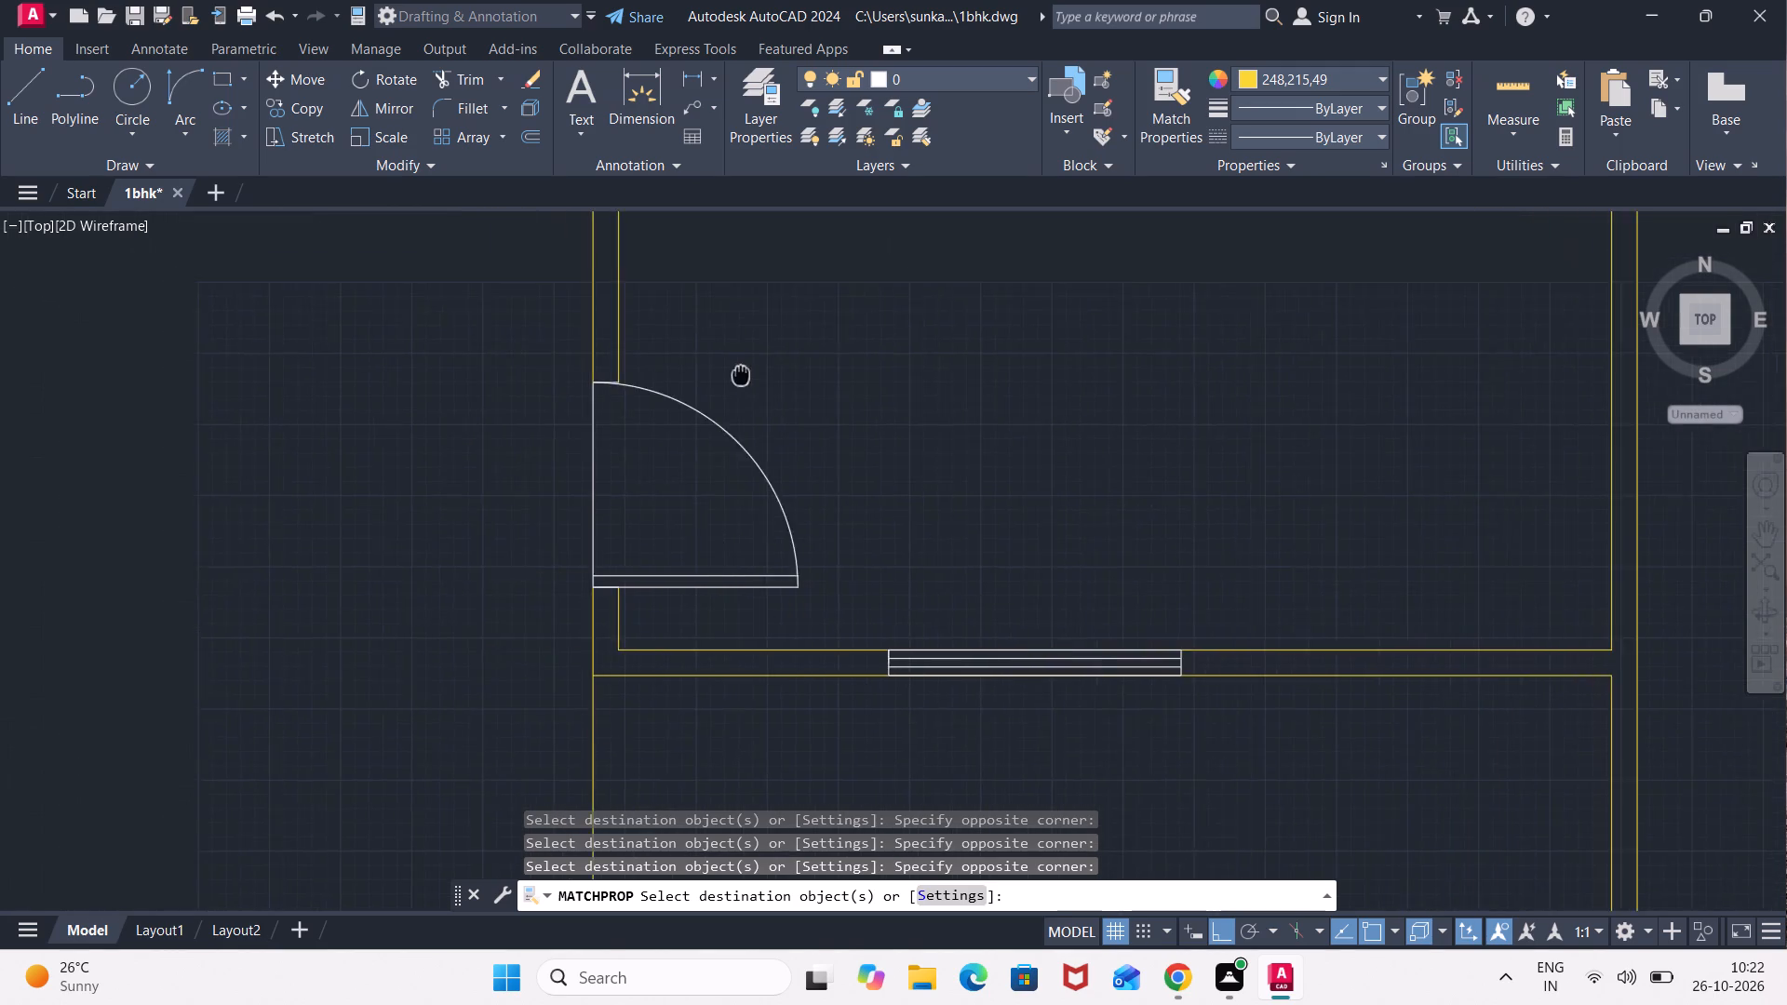
middle_drag(741, 373, 949, 446)
scroll(835, 435, up, 6)
click(745, 626)
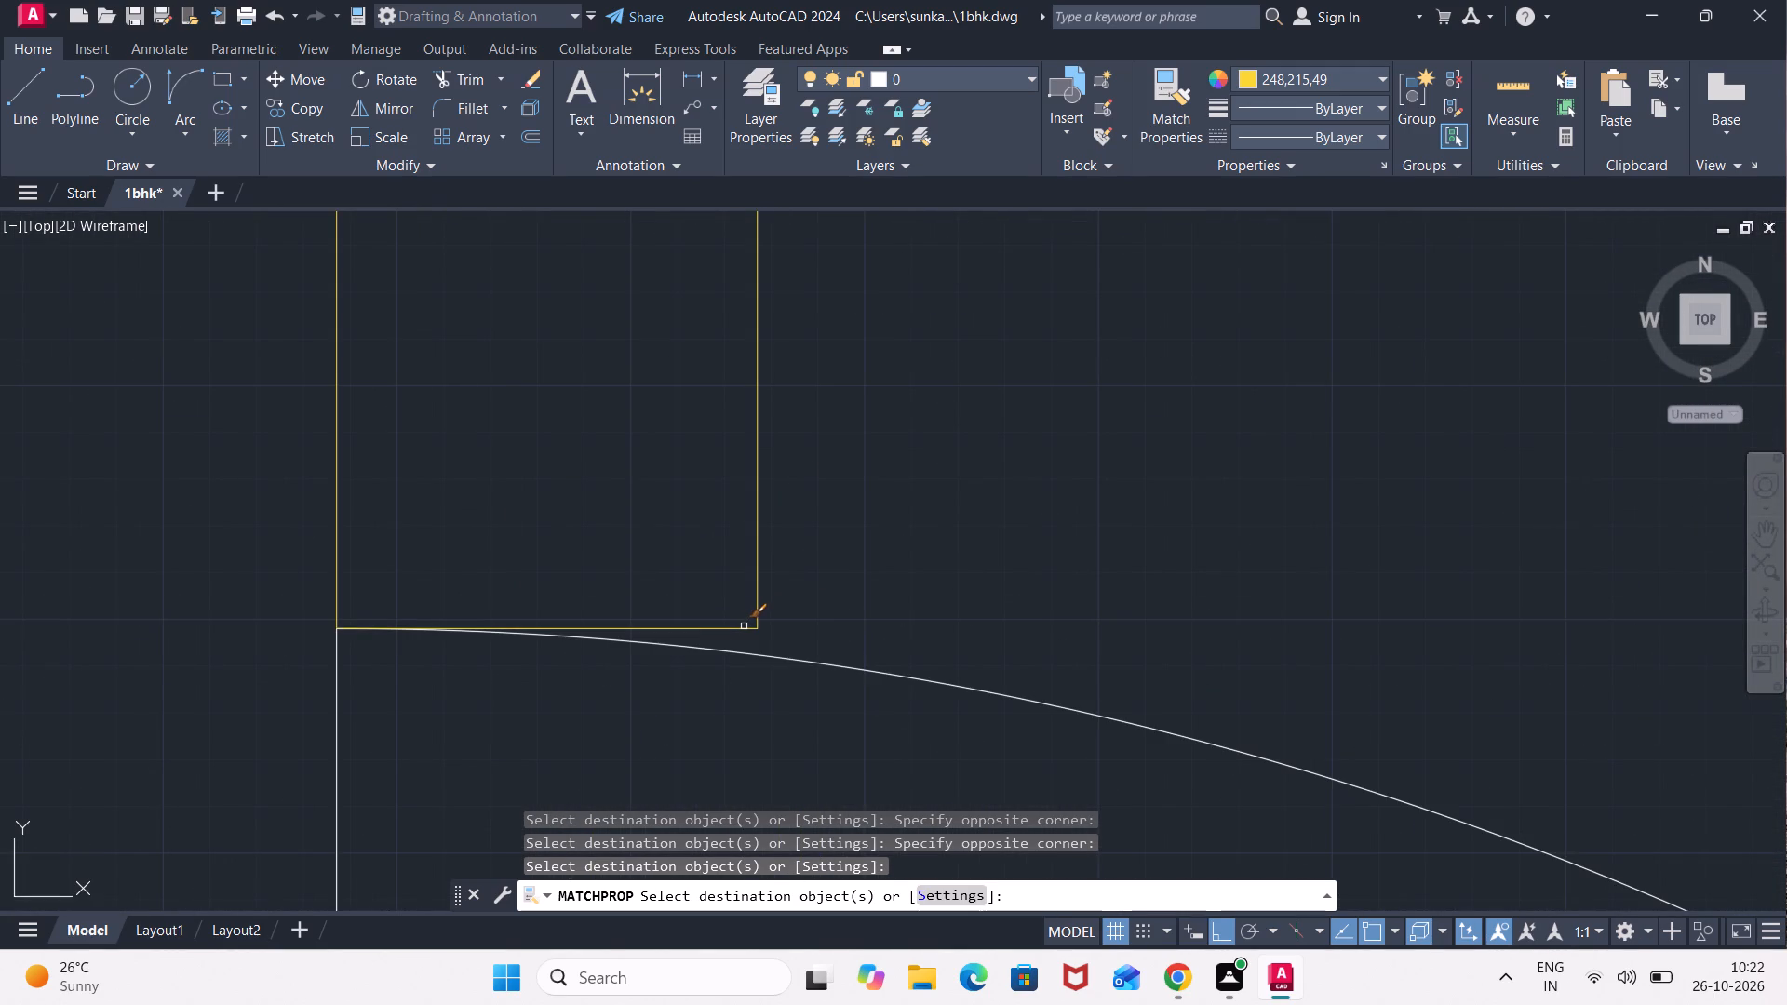
Apply the yellow properties to the small windowed room's upper wall, its inner side wall line, and the wall end line at its door.
scroll(697, 561, down, 4)
scroll(571, 414, down, 5)
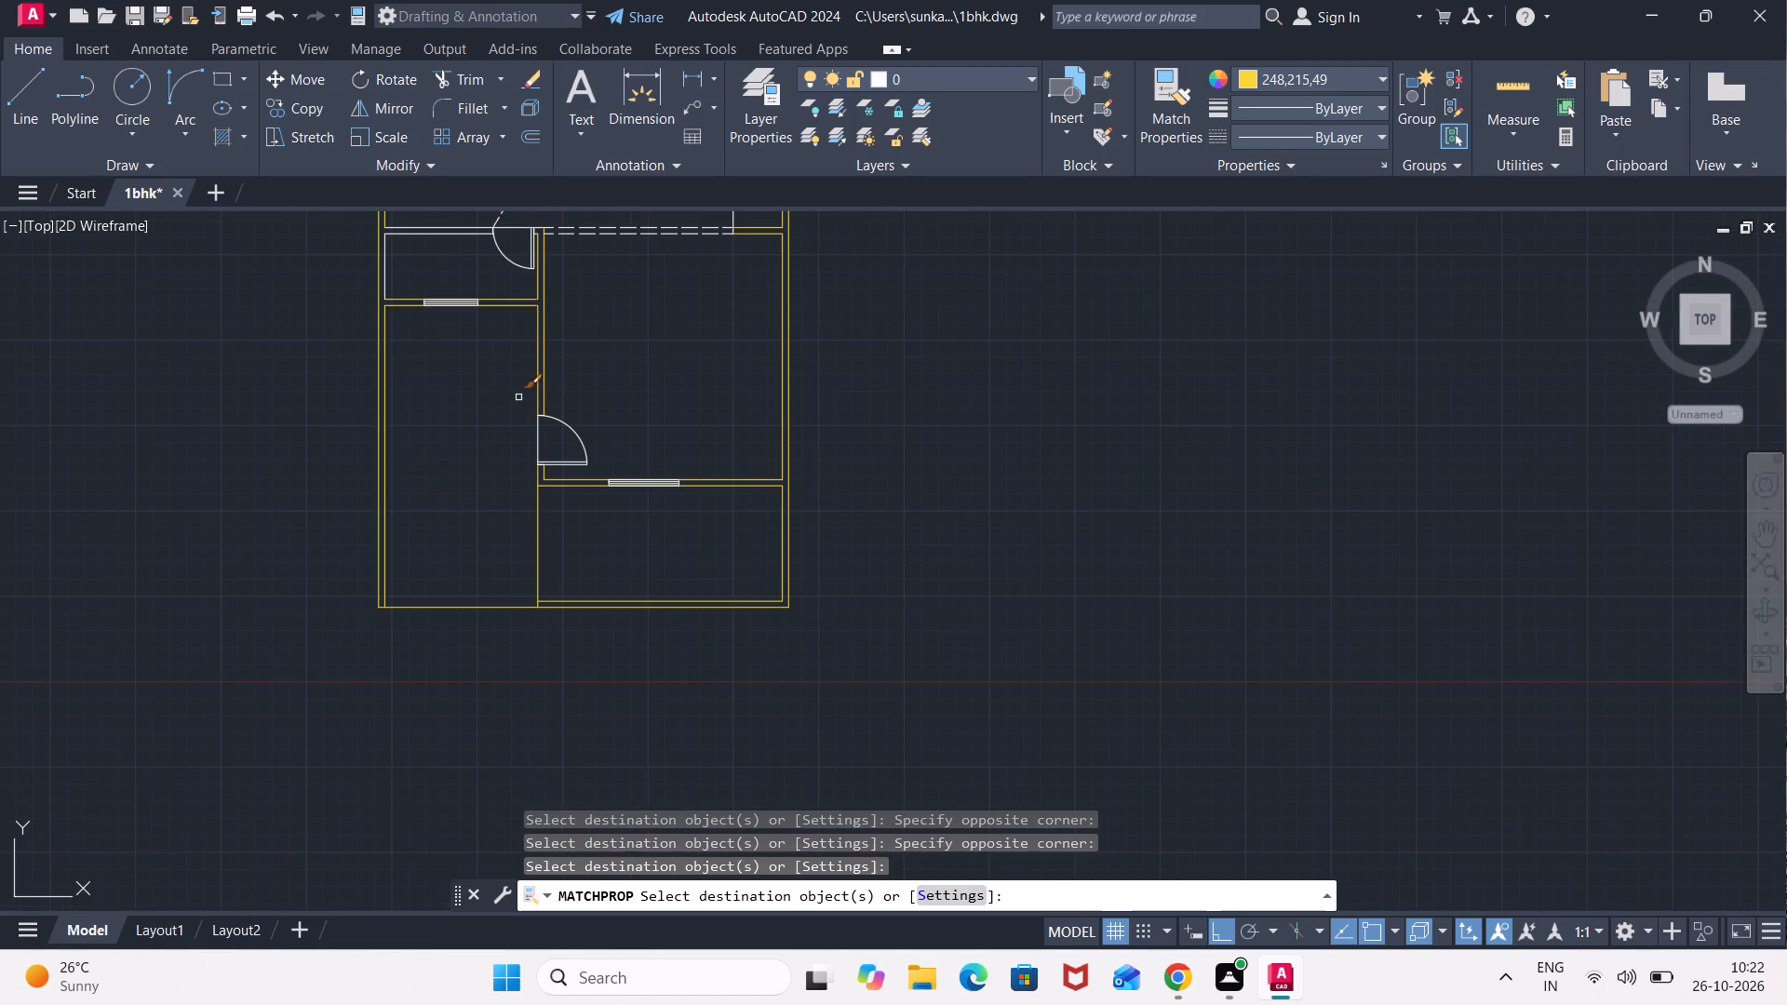
middle_drag(502, 379, 685, 692)
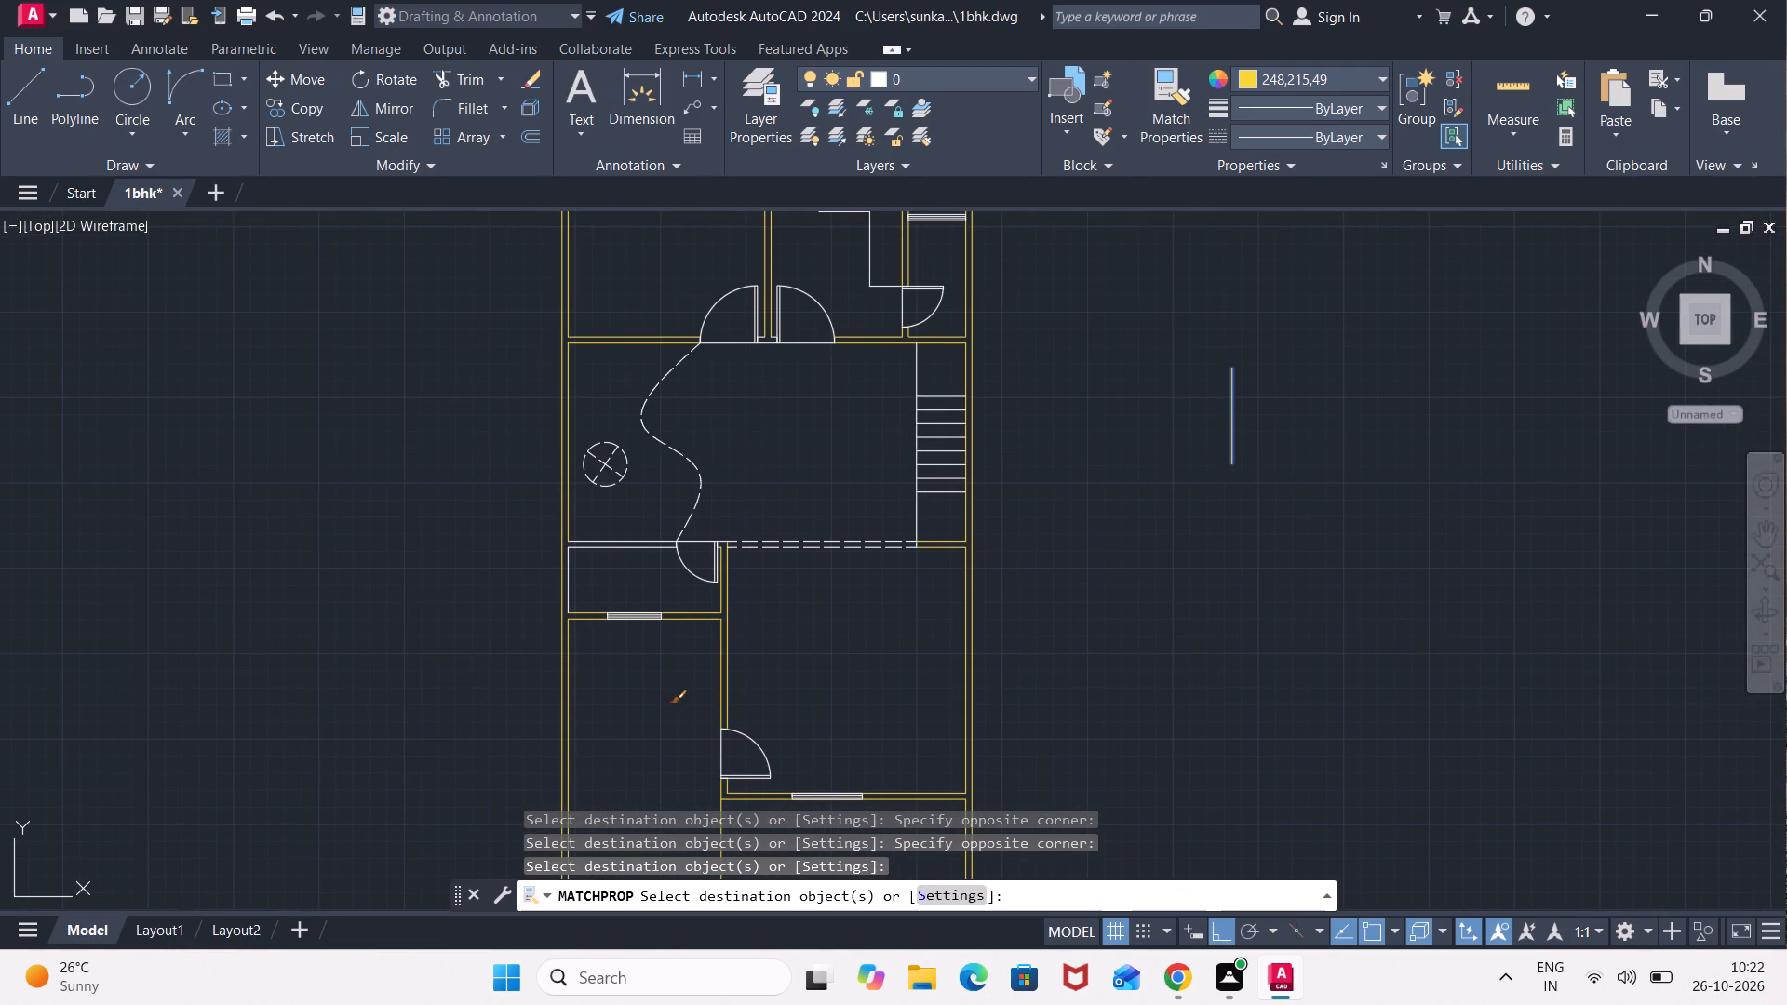
scroll(611, 579, up, 1)
click(593, 482)
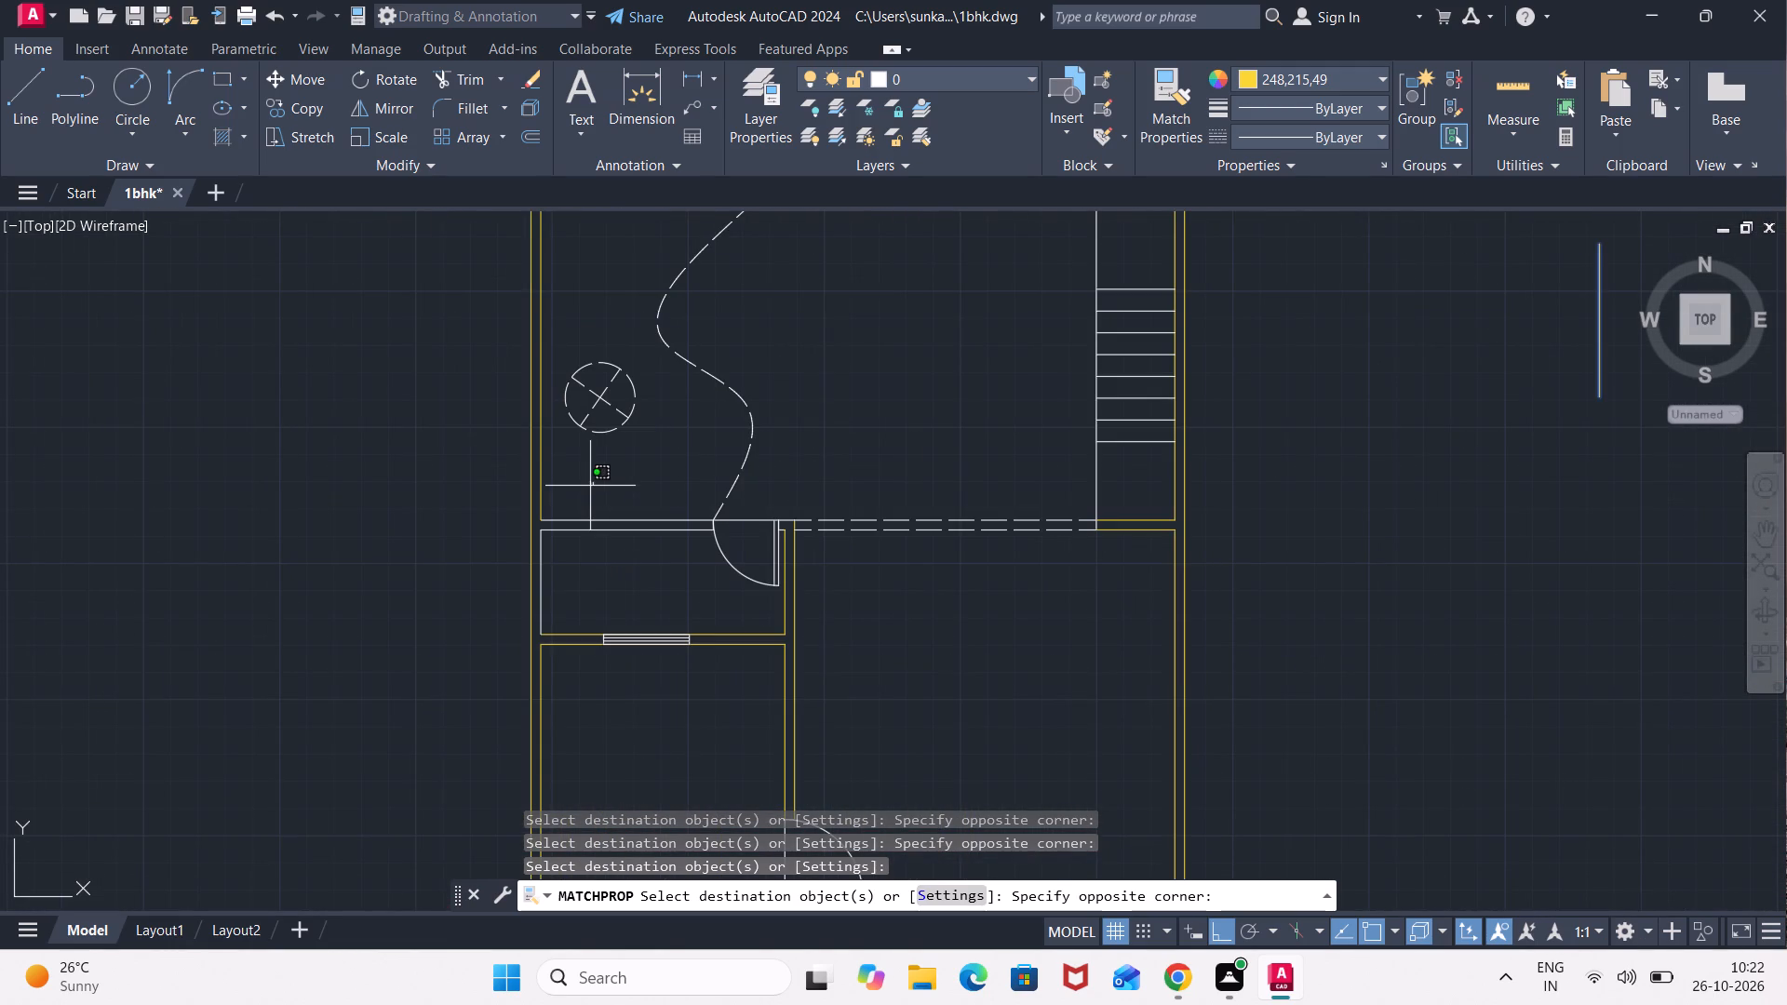
click(503, 609)
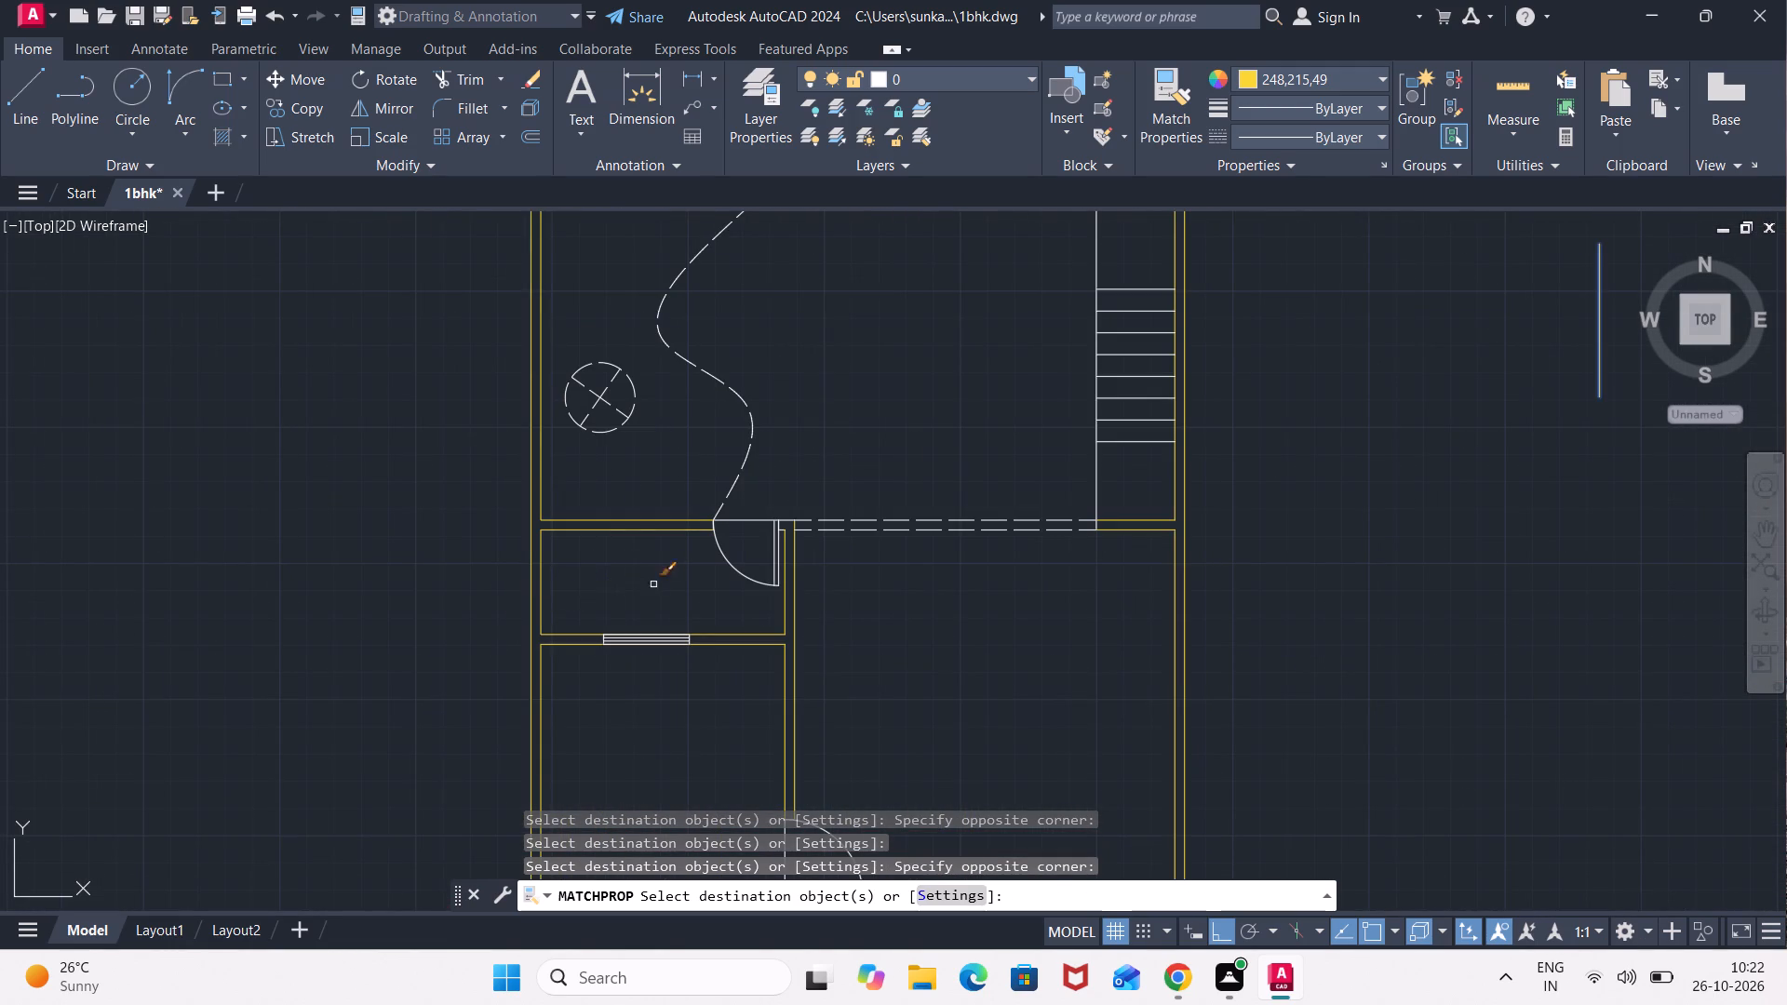
scroll(674, 572, up, 2)
middle_drag(699, 525, 715, 600)
scroll(718, 601, up, 1)
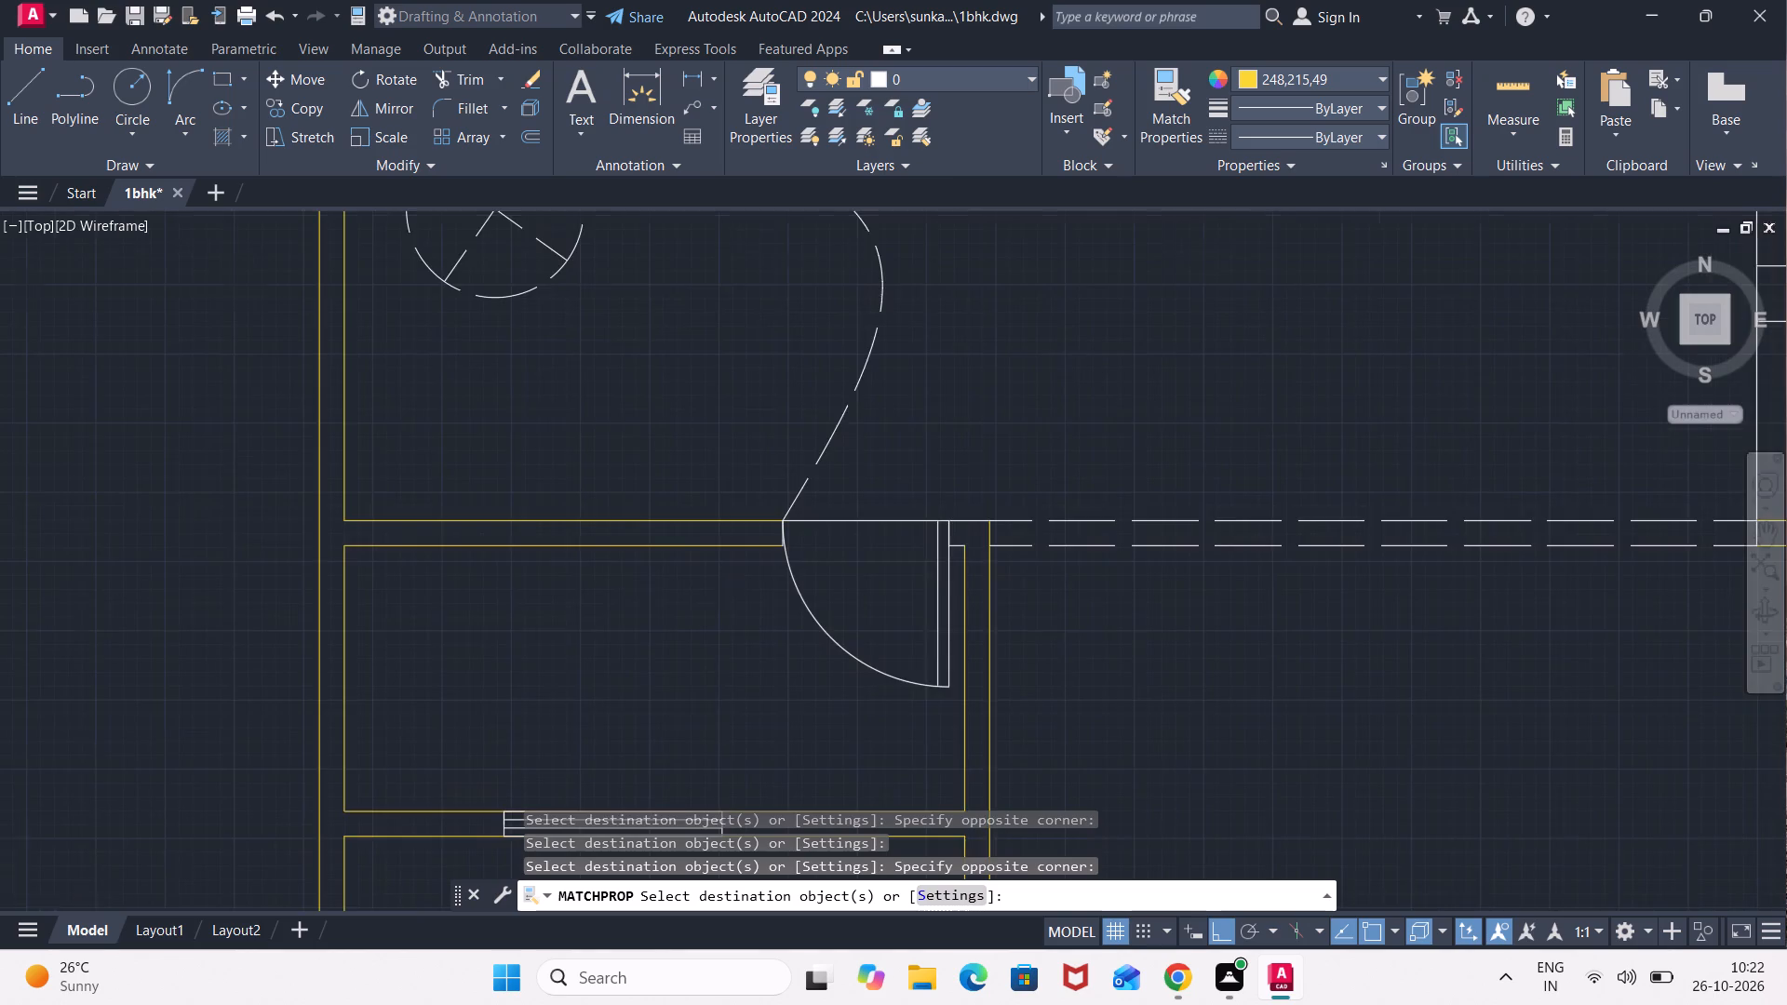
scroll(718, 601, up, 2)
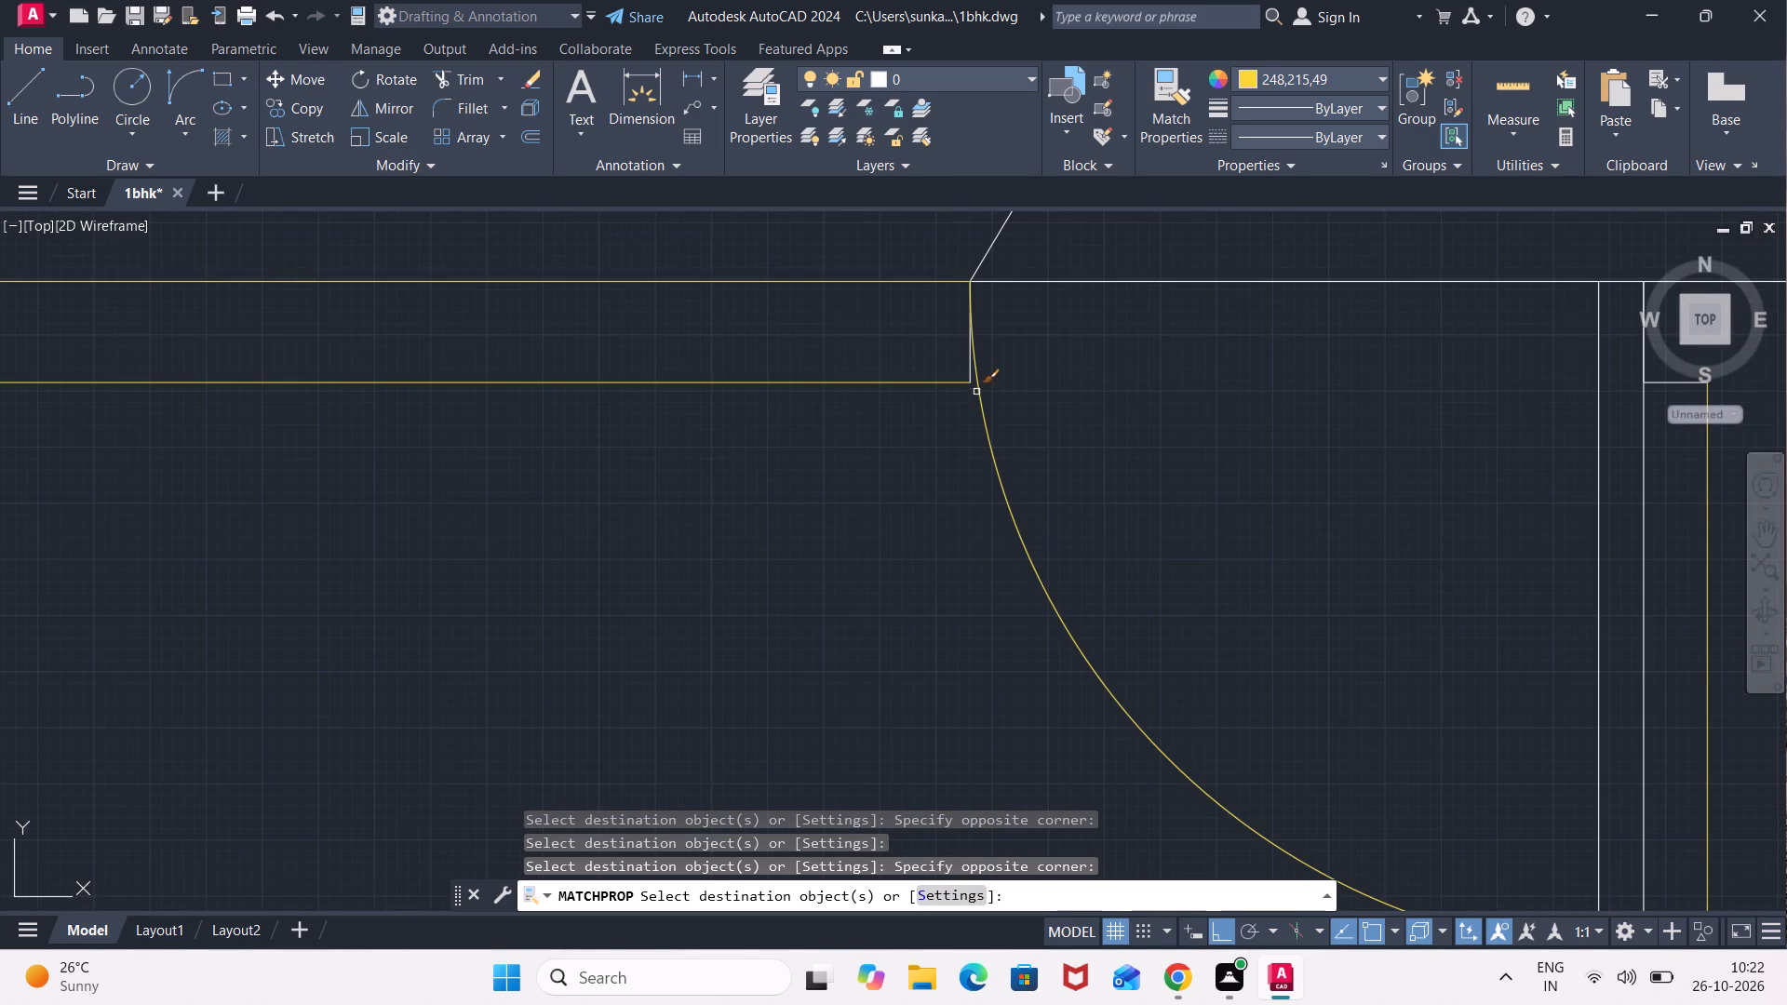
click(970, 370)
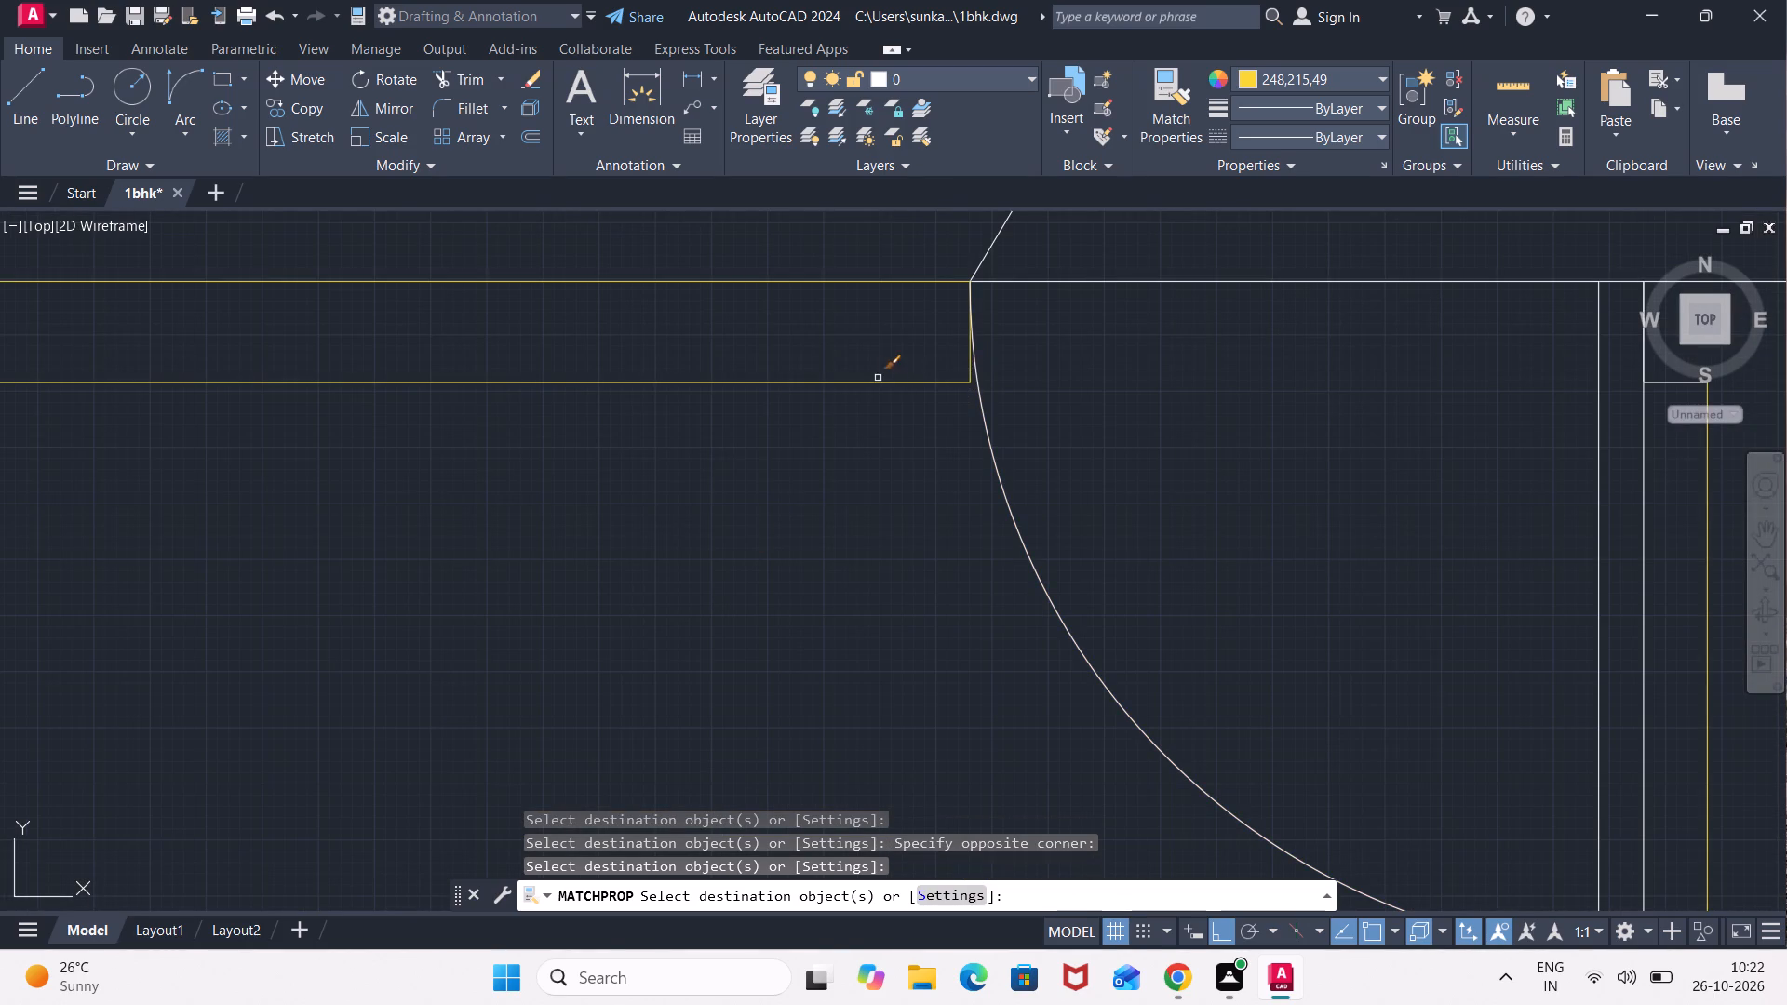
Examine the lower partition door and surrounding rooms for wall lines not yet coloured yellow.
scroll(876, 378, down, 5)
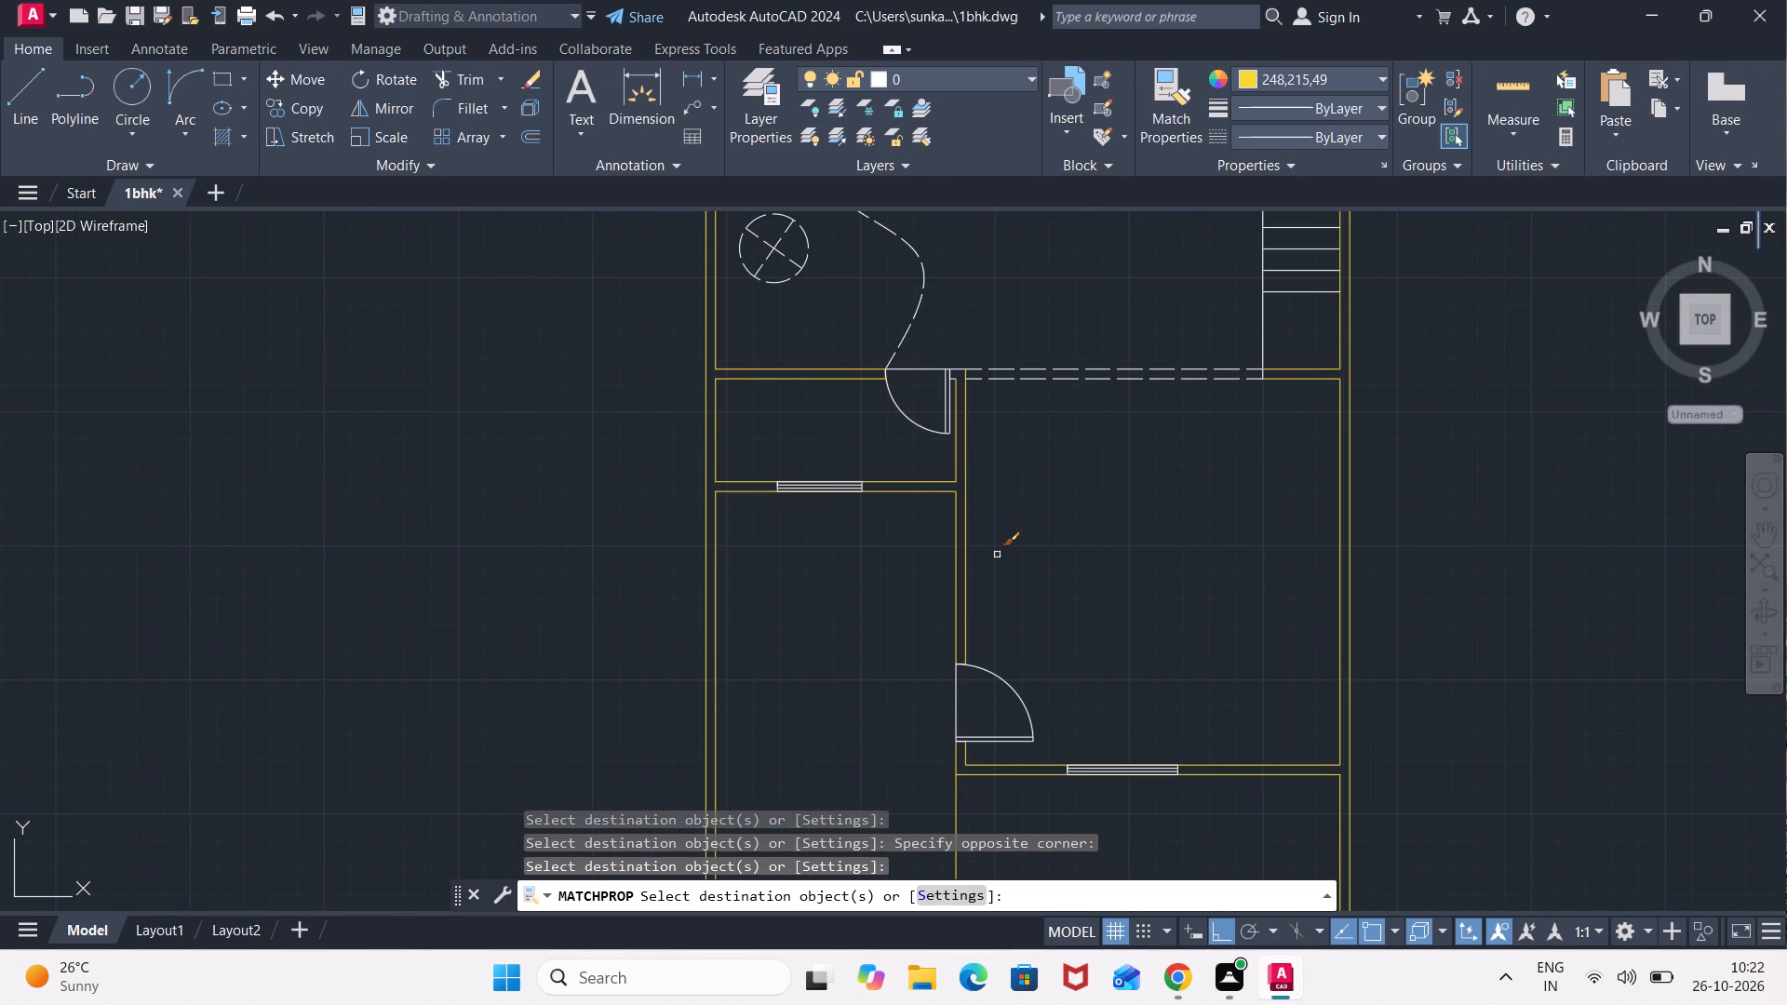
middle_drag(1005, 660, 949, 551)
scroll(949, 551, up, 2)
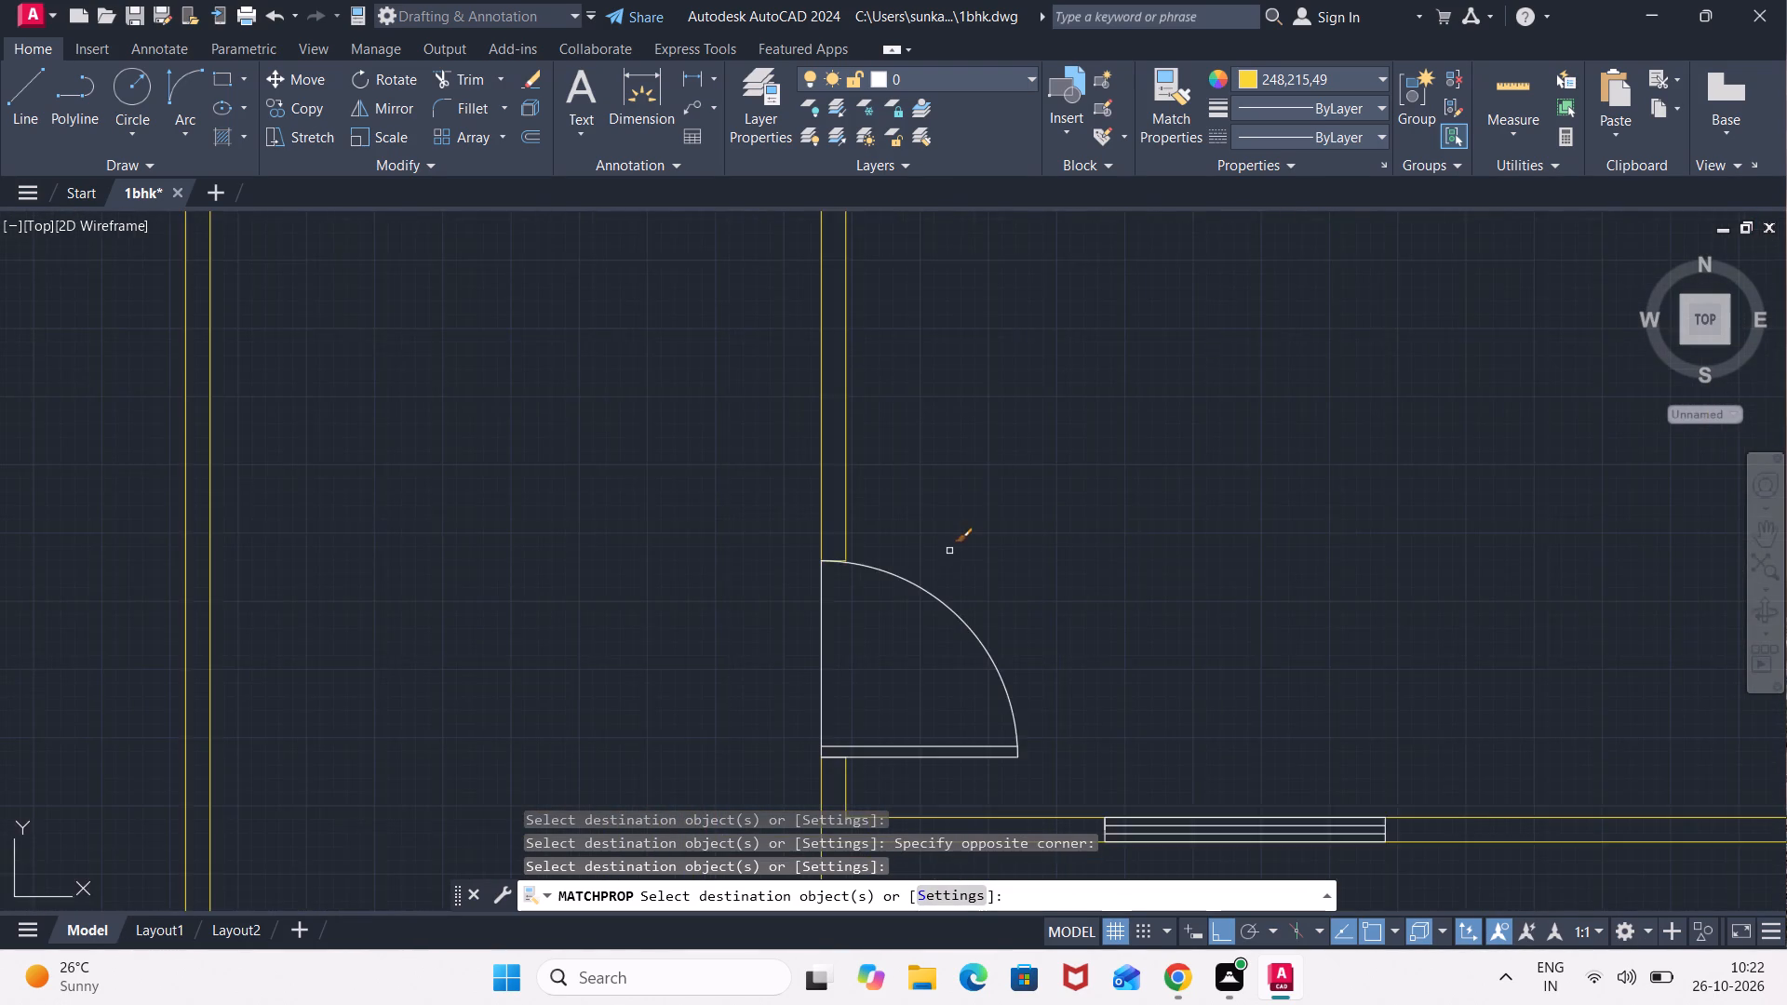
scroll(949, 551, up, 2)
scroll(865, 561, down, 4)
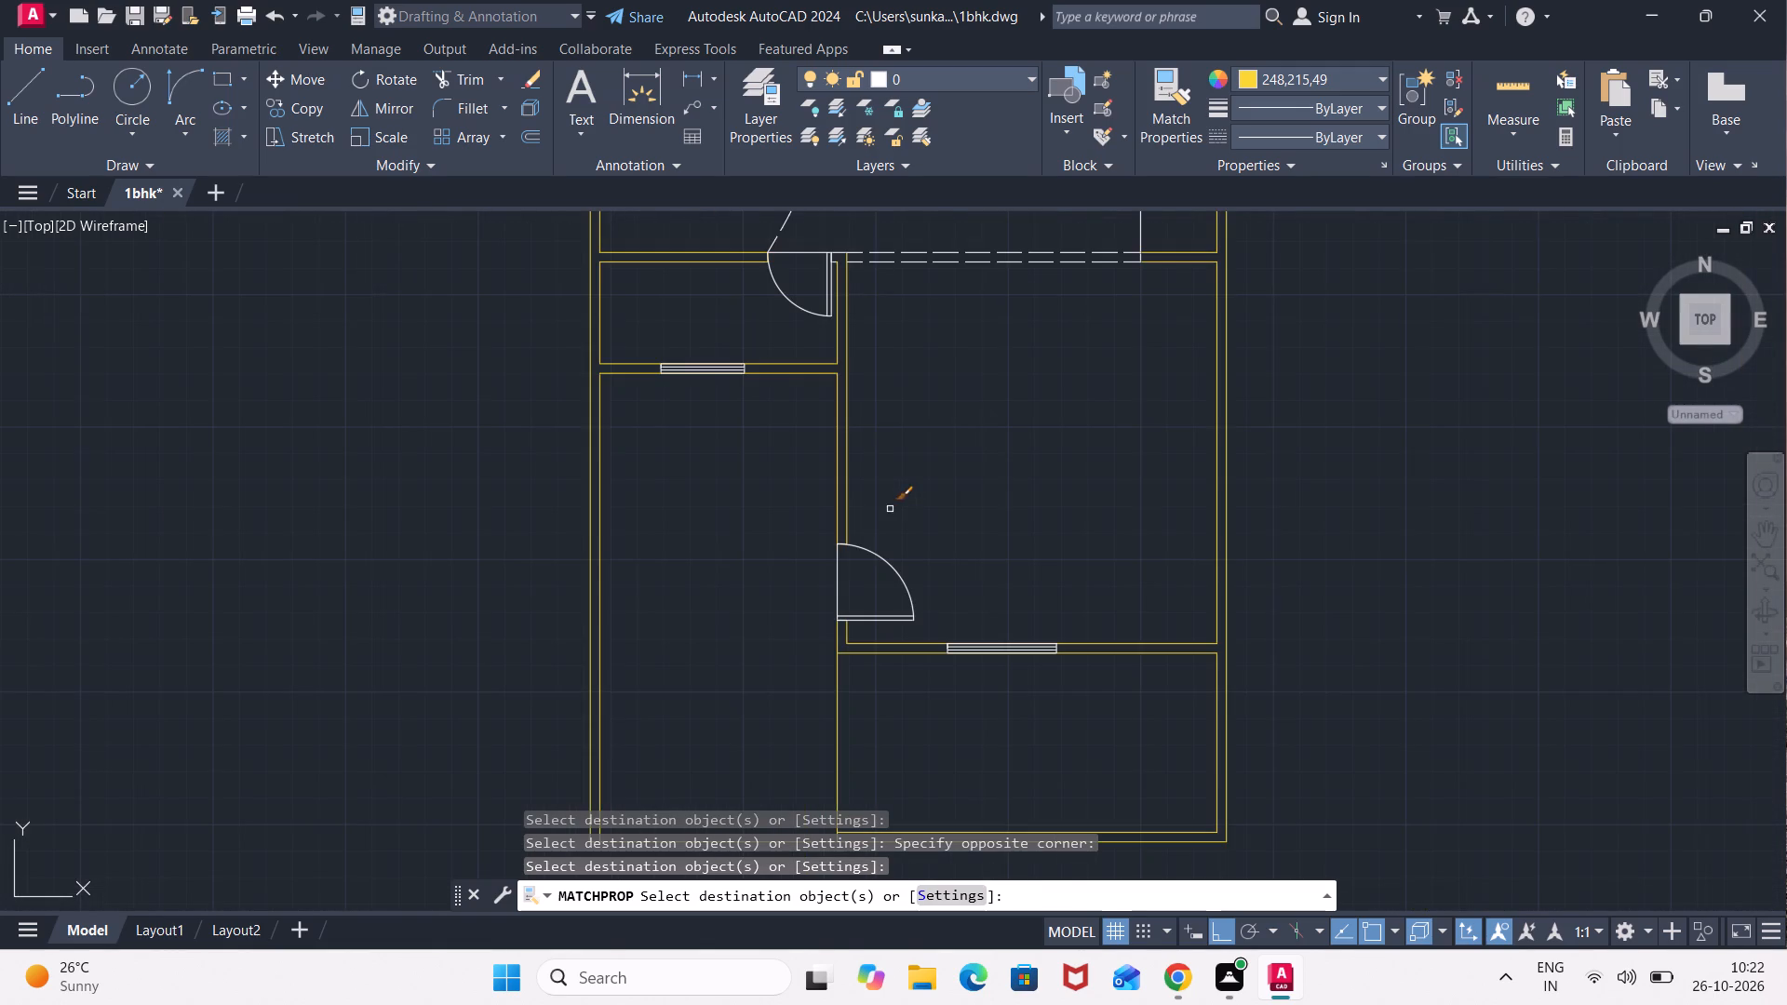
scroll(929, 400, down, 1)
Apply the yellow properties to the wall end line at the large upper room's door, and finish matching properties.
middle_drag(934, 390, 900, 748)
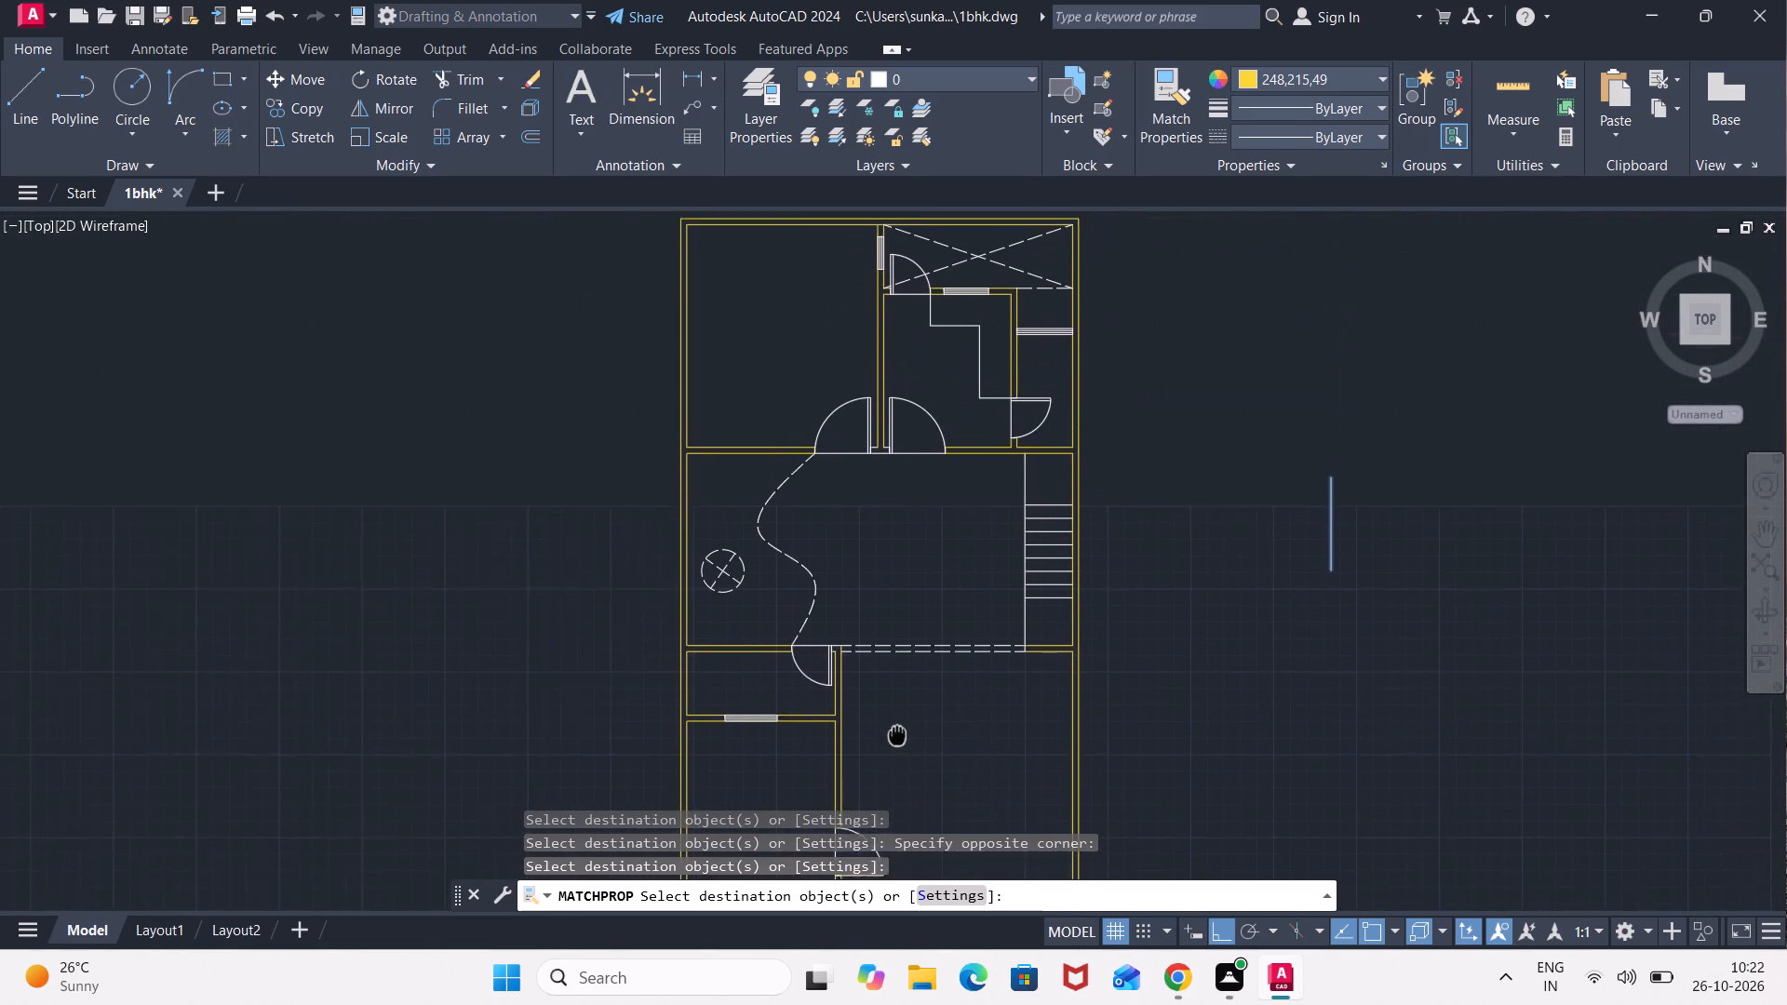
middle_drag(900, 748, 904, 760)
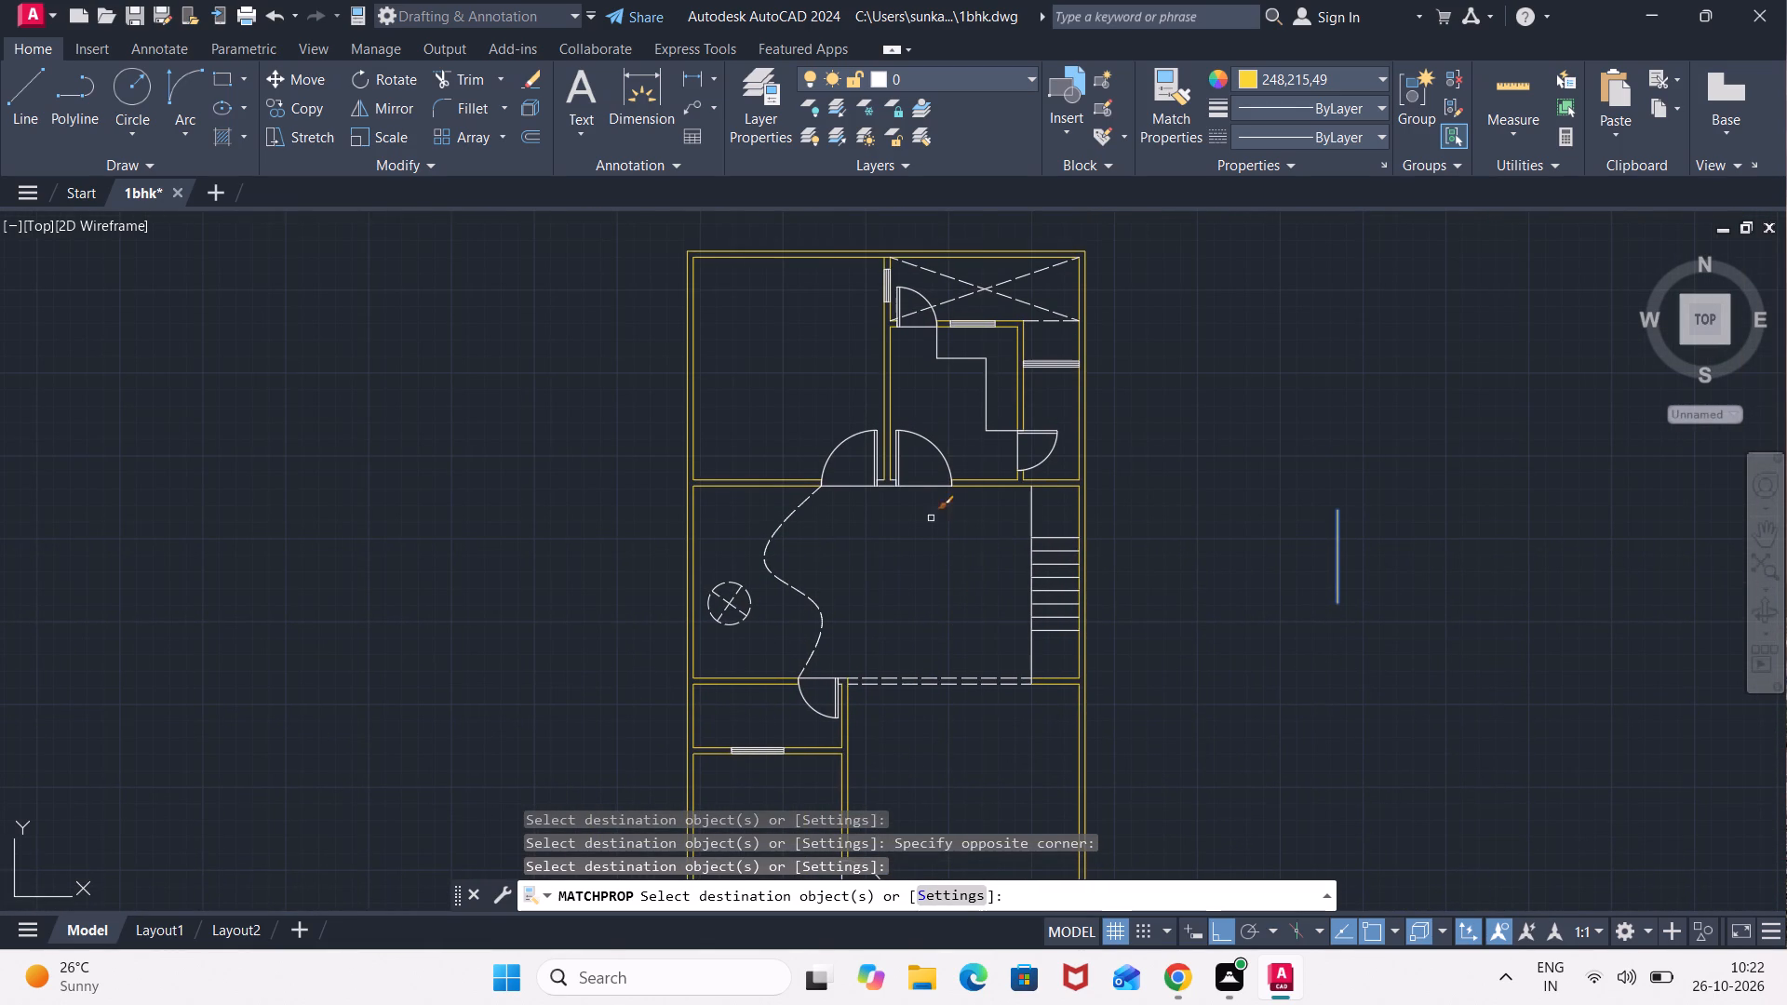
scroll(925, 501, up, 3)
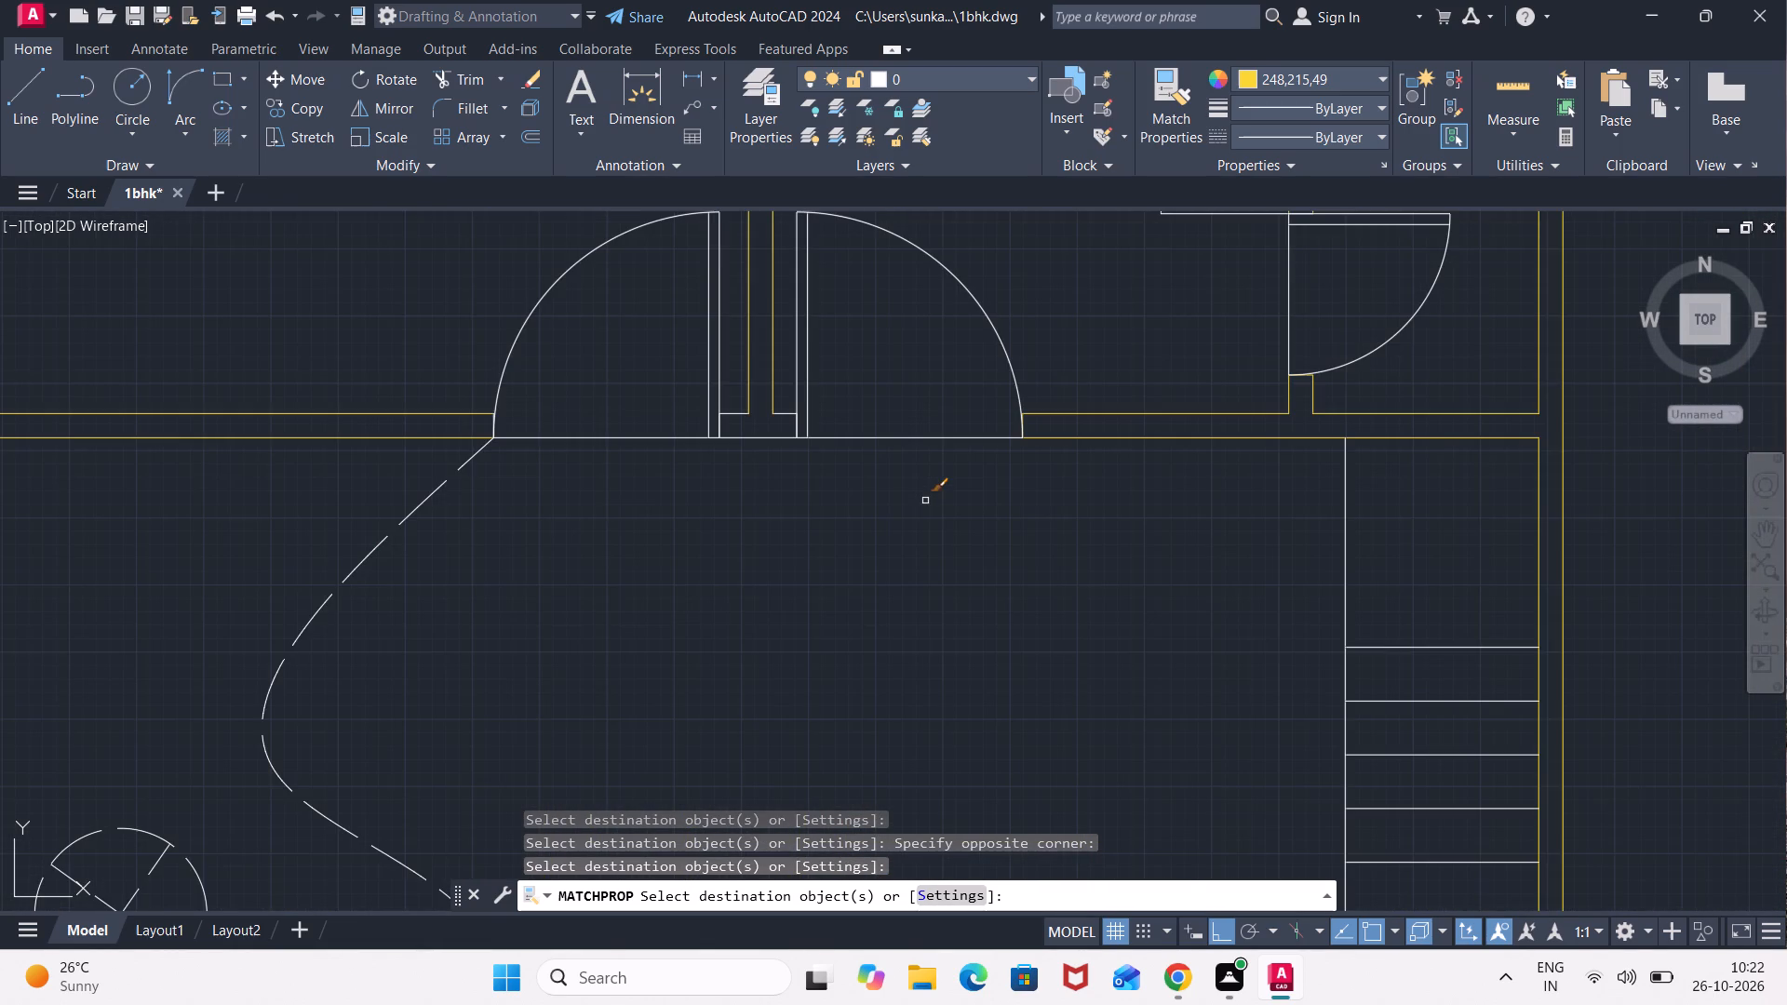
middle_drag(571, 492, 893, 618)
scroll(893, 618, up, 2)
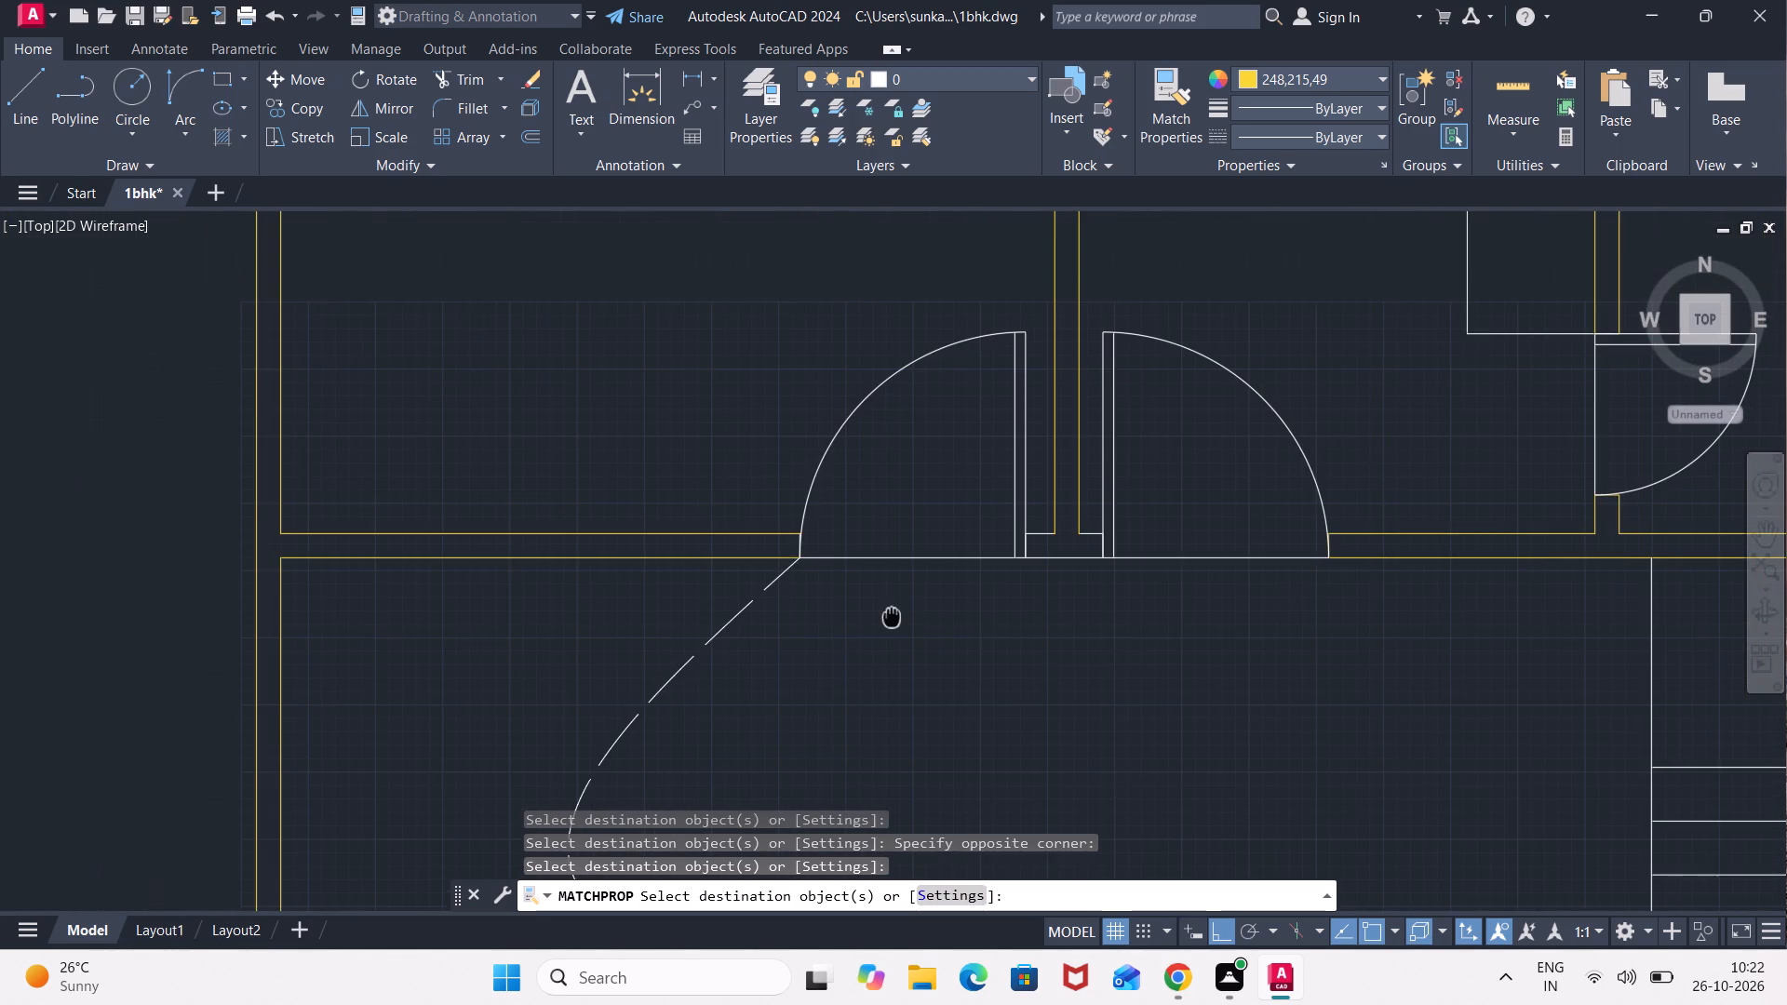
scroll(893, 618, up, 2)
scroll(678, 518, down, 2)
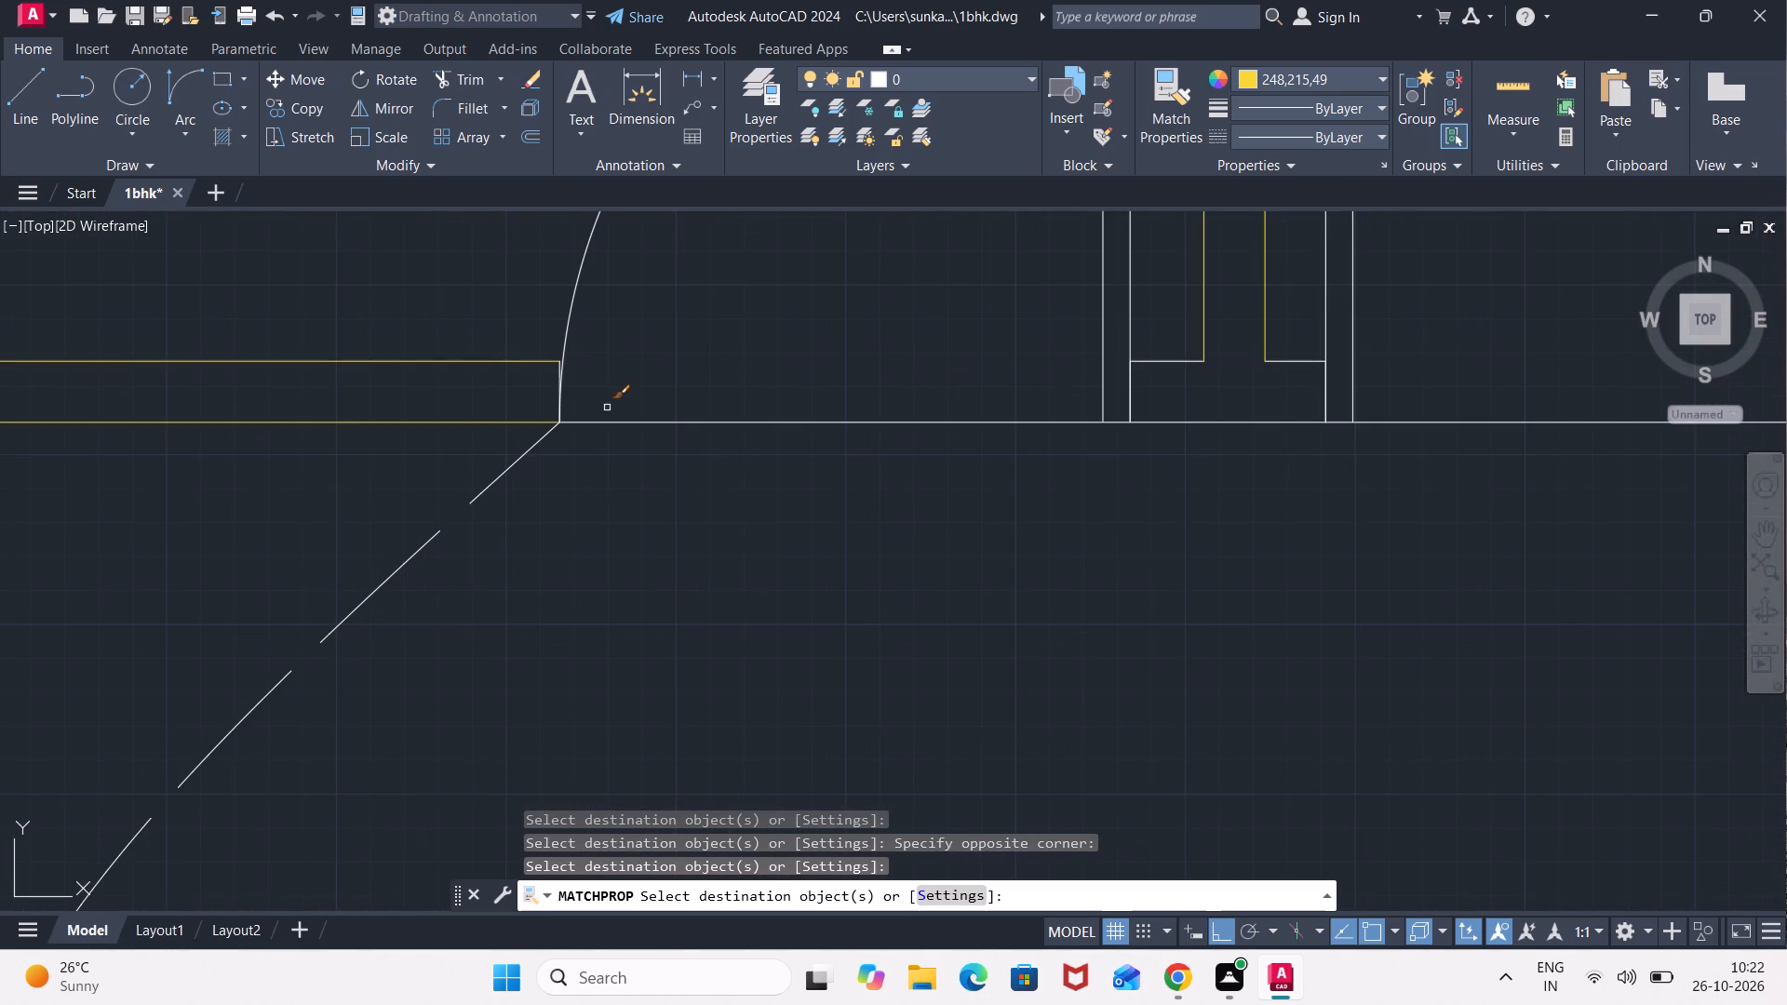
scroll(606, 407, up, 2)
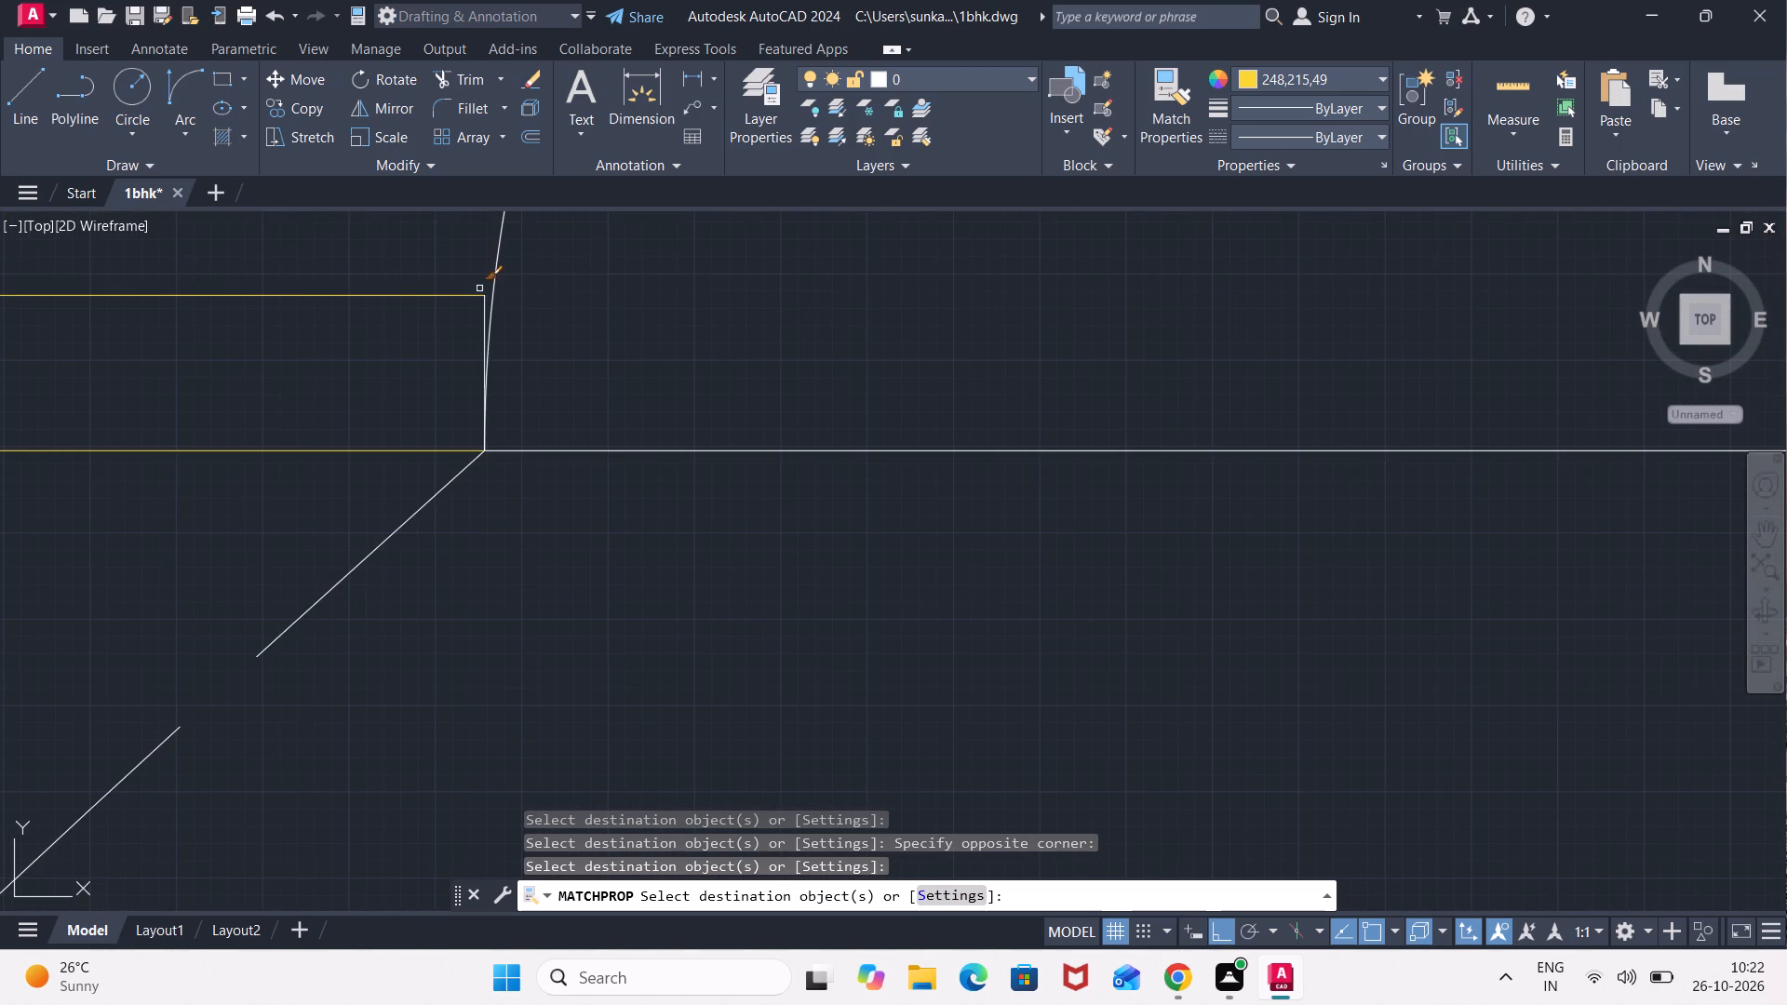
click(484, 303)
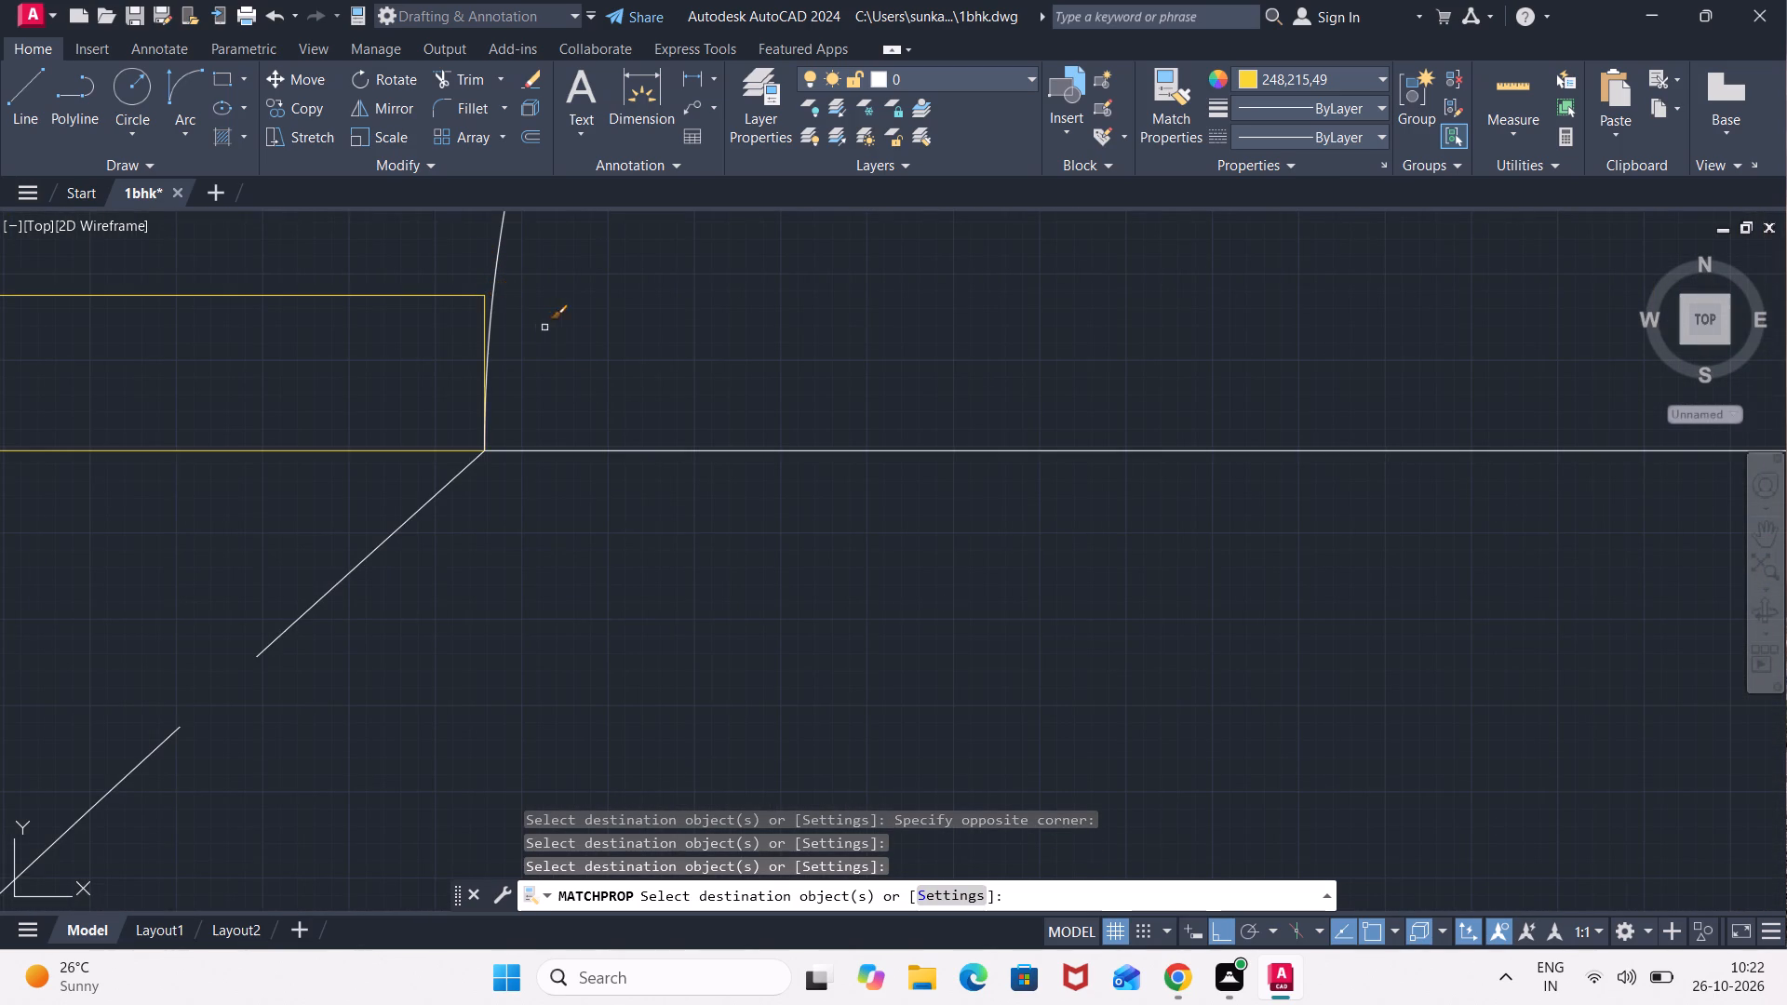
scroll(585, 336, down, 3)
scroll(740, 339, down, 3)
middle_drag(755, 405, 755, 441)
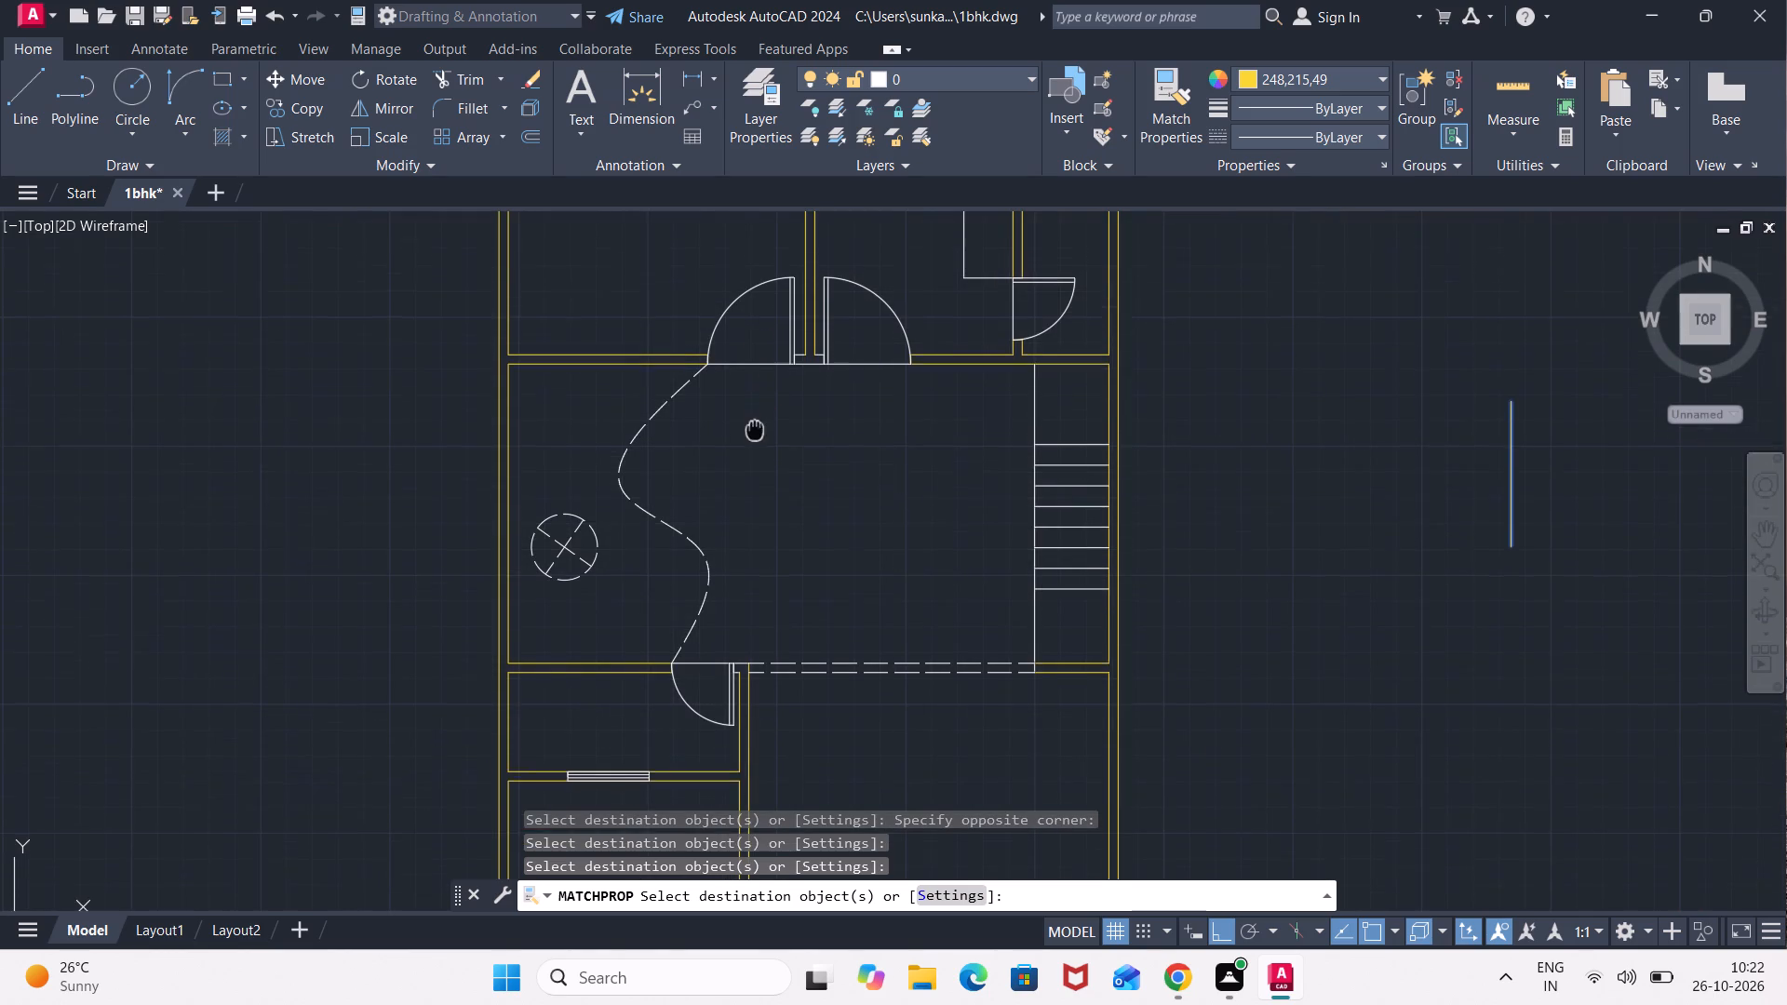
middle_drag(755, 441, 814, 706)
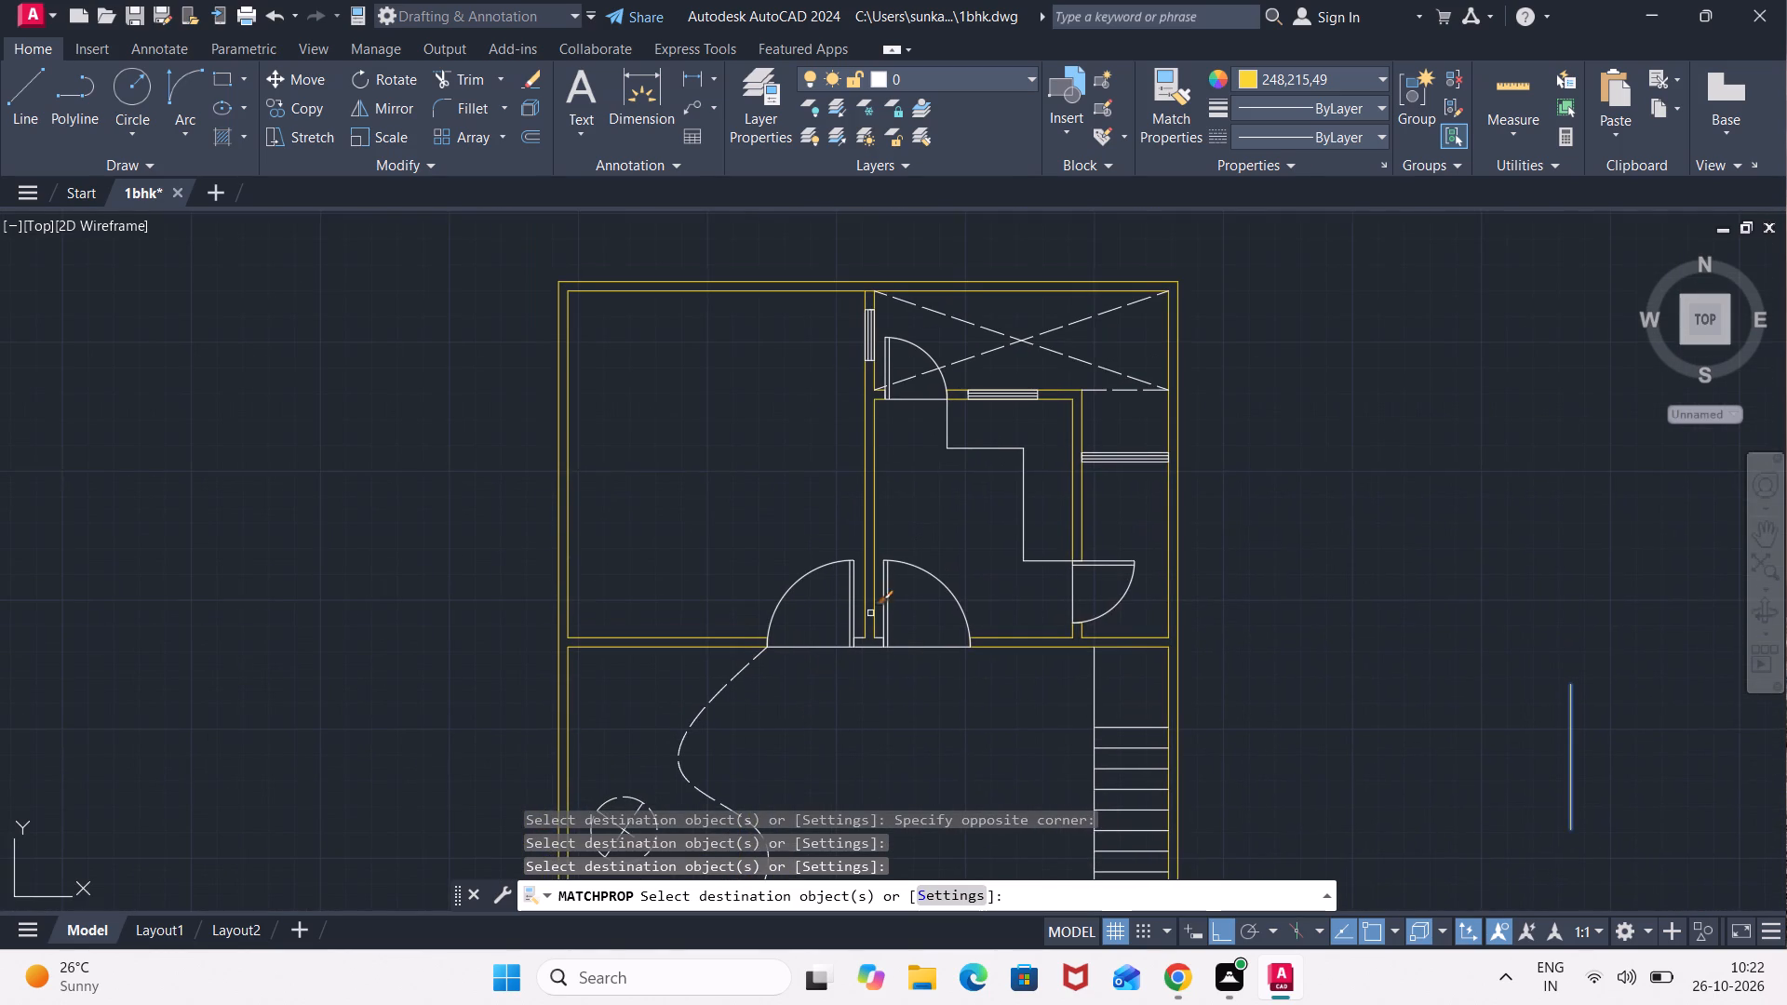
scroll(945, 431, up, 4)
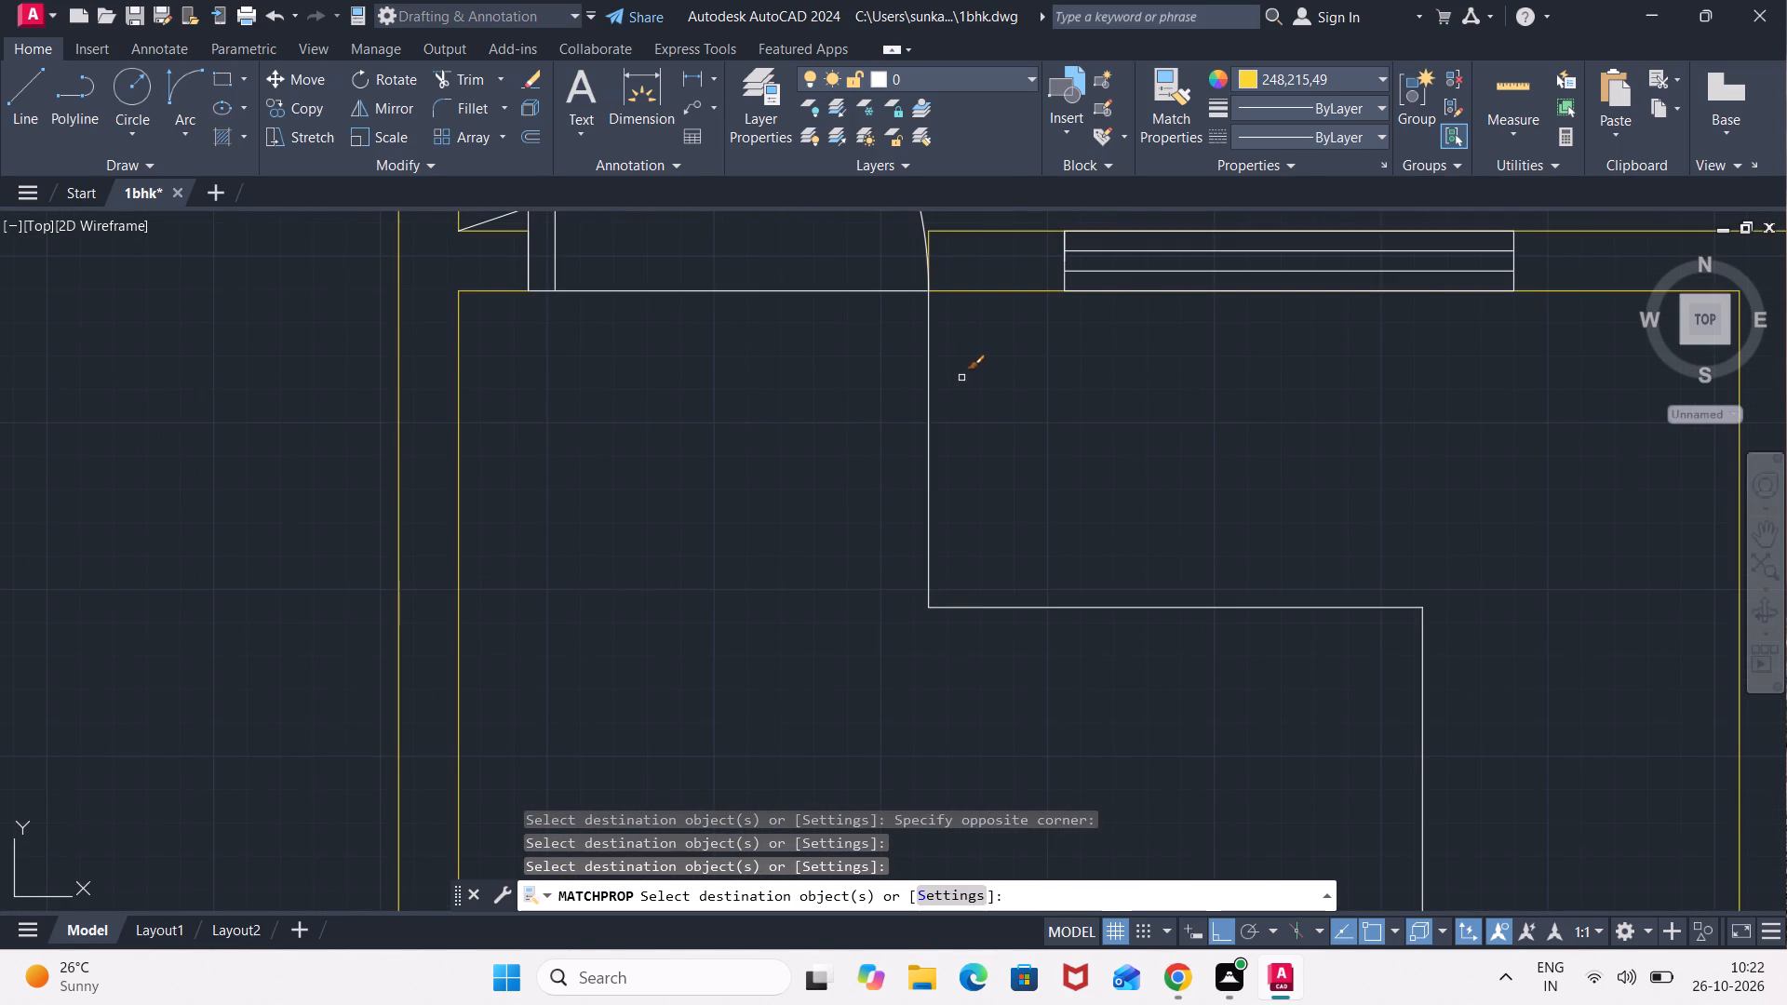
key(Escape)
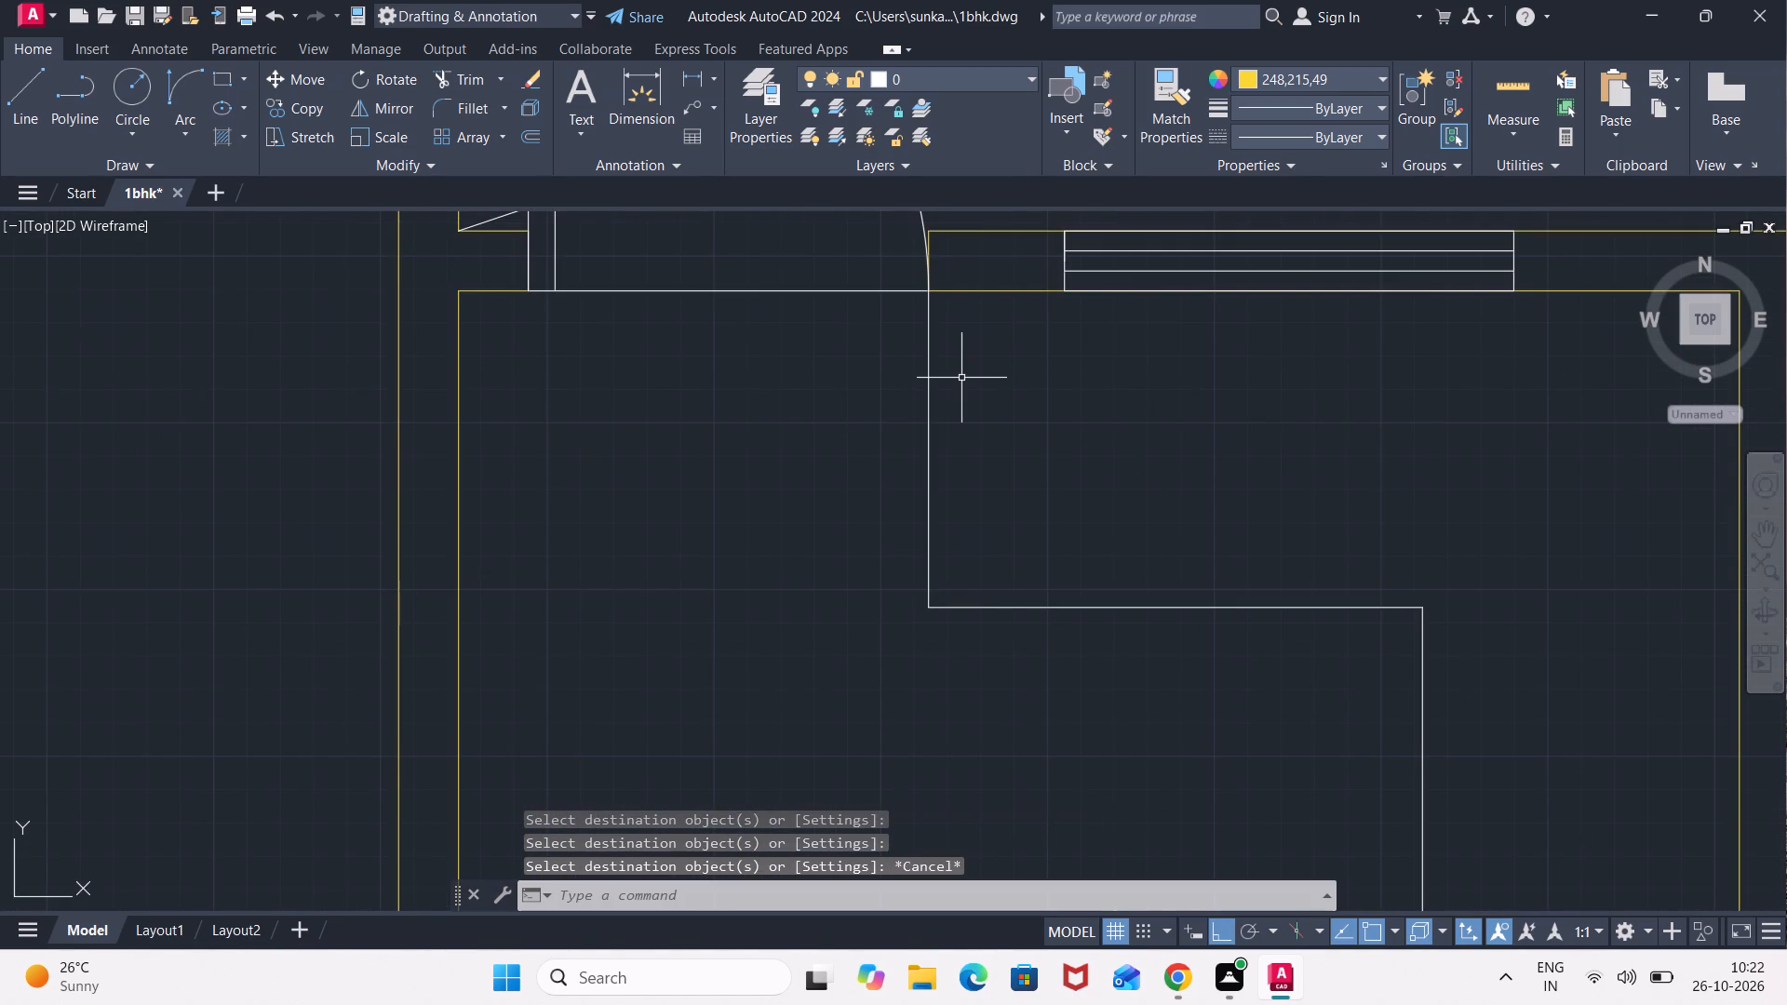
Delete the yellow sample line standing outside the floor plan beside the staircase.
scroll(974, 388, down, 4)
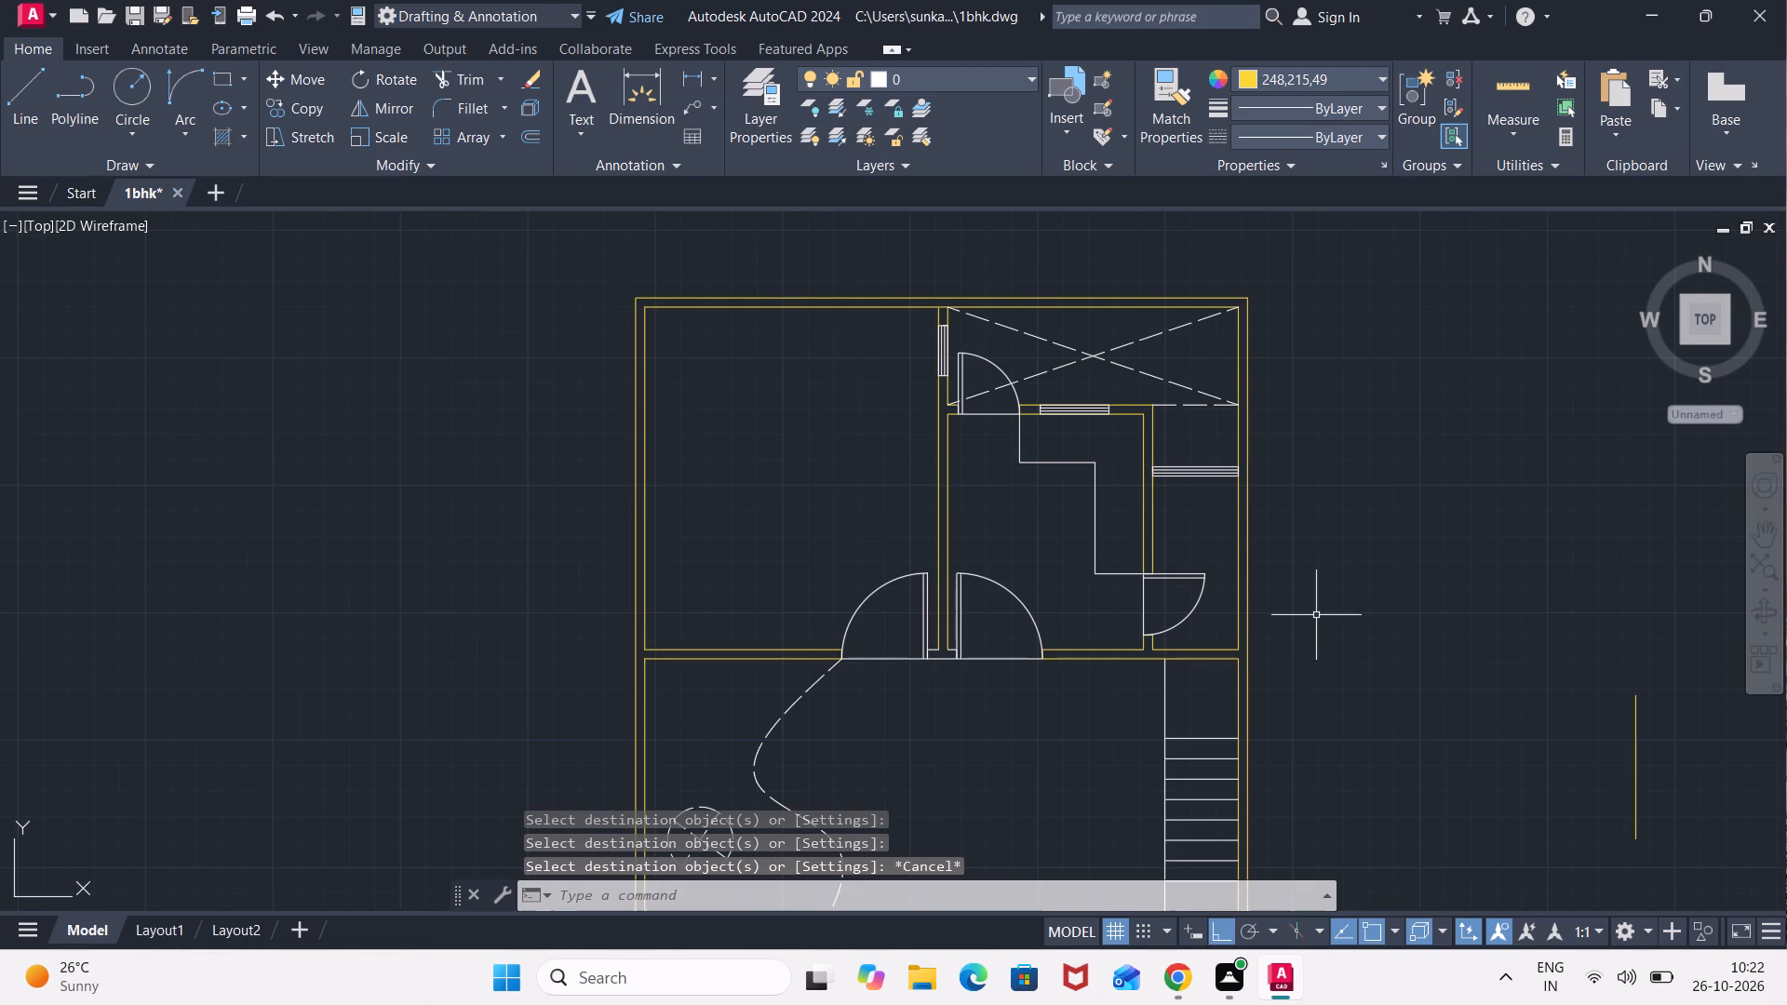
middle_drag(1415, 677, 1025, 476)
scroll(1025, 476, up, 1)
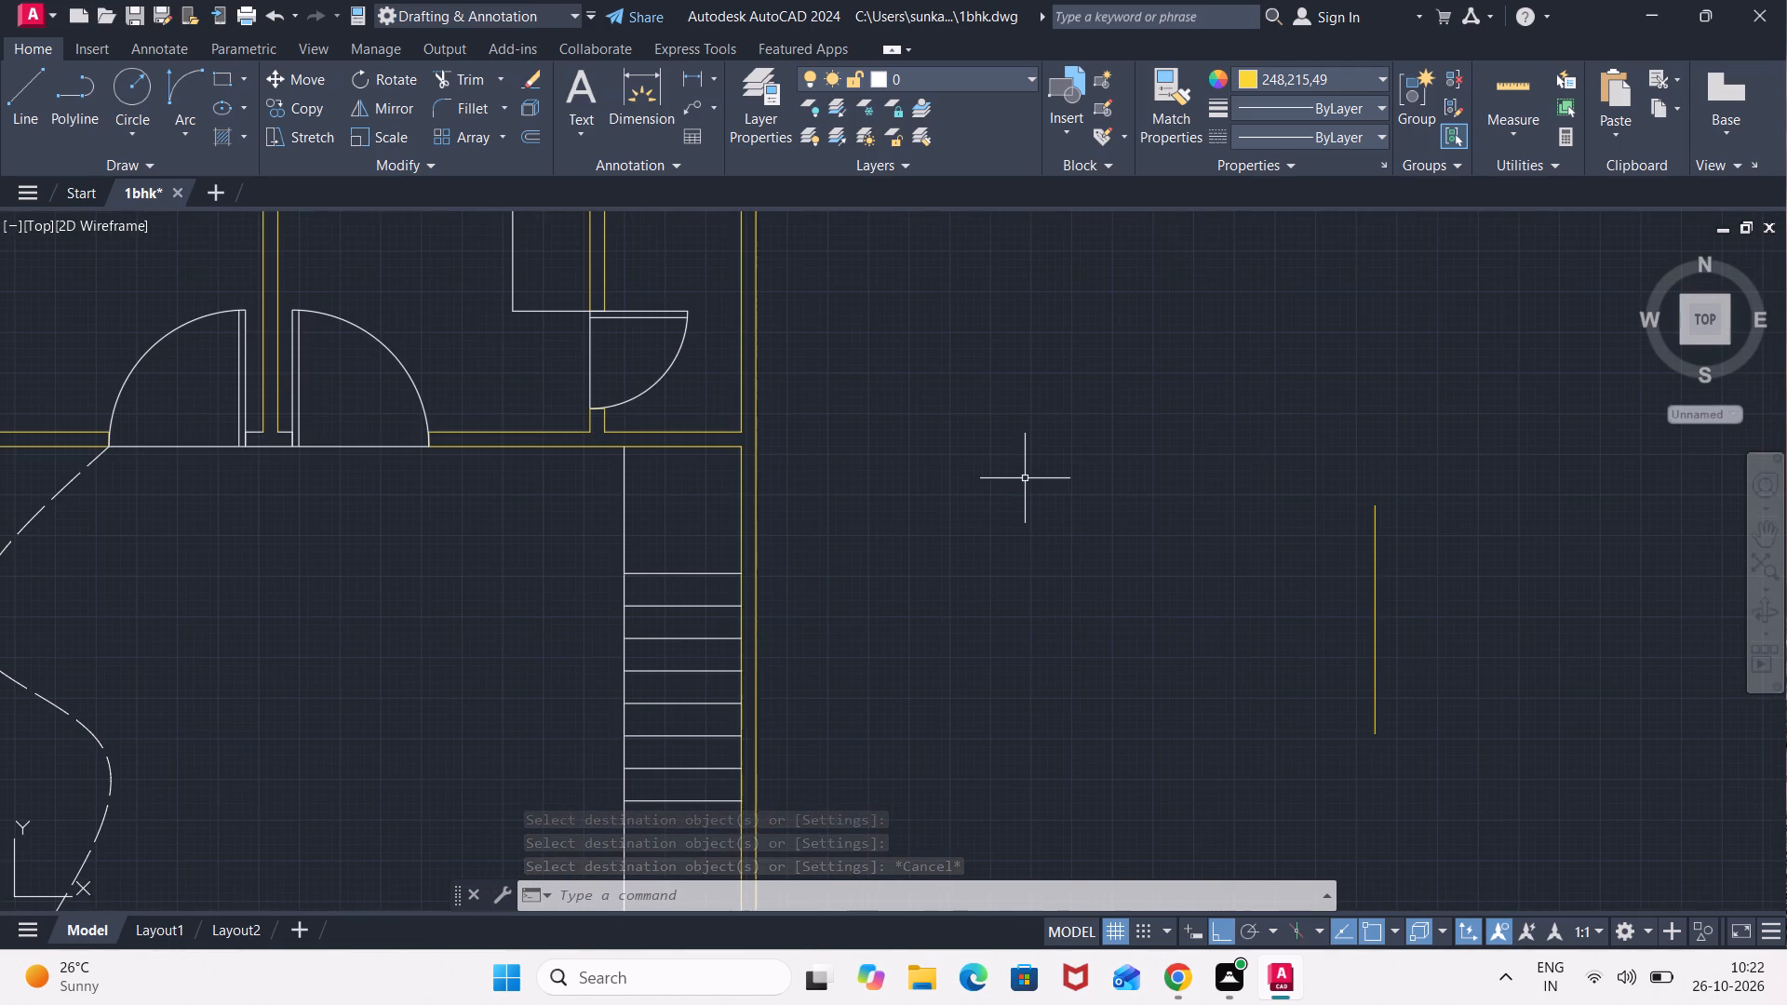
click(1431, 516)
click(1276, 613)
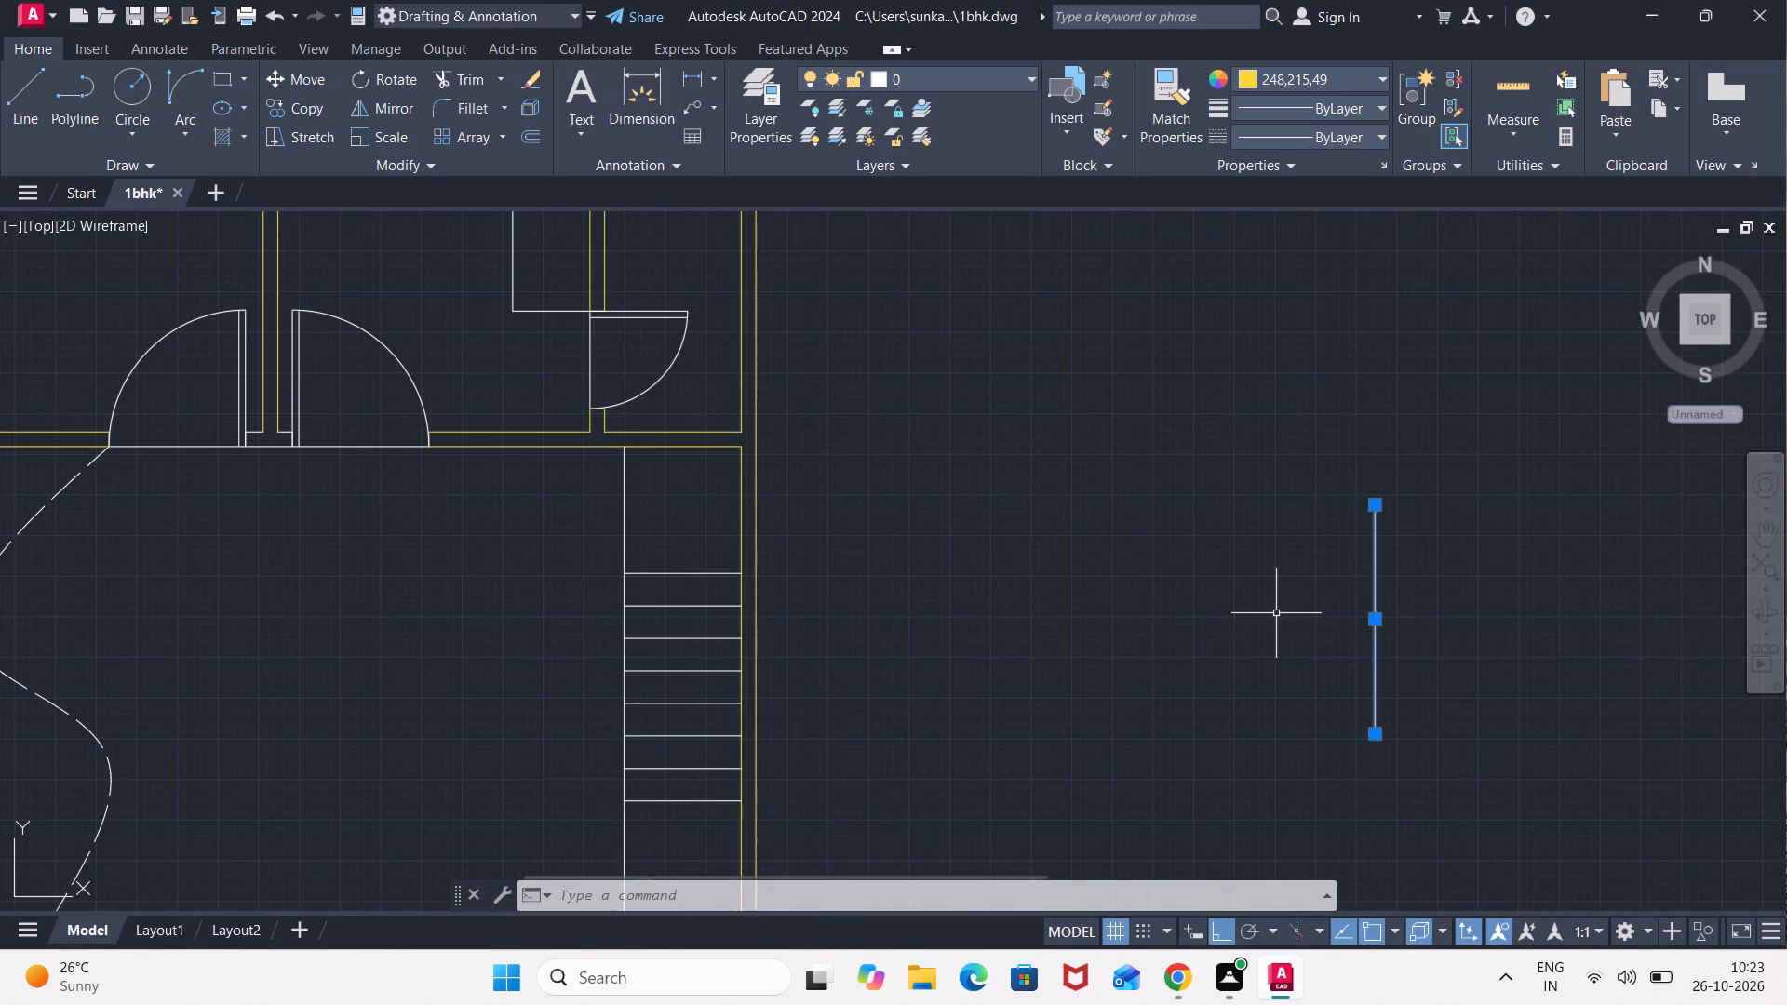
key(Delete)
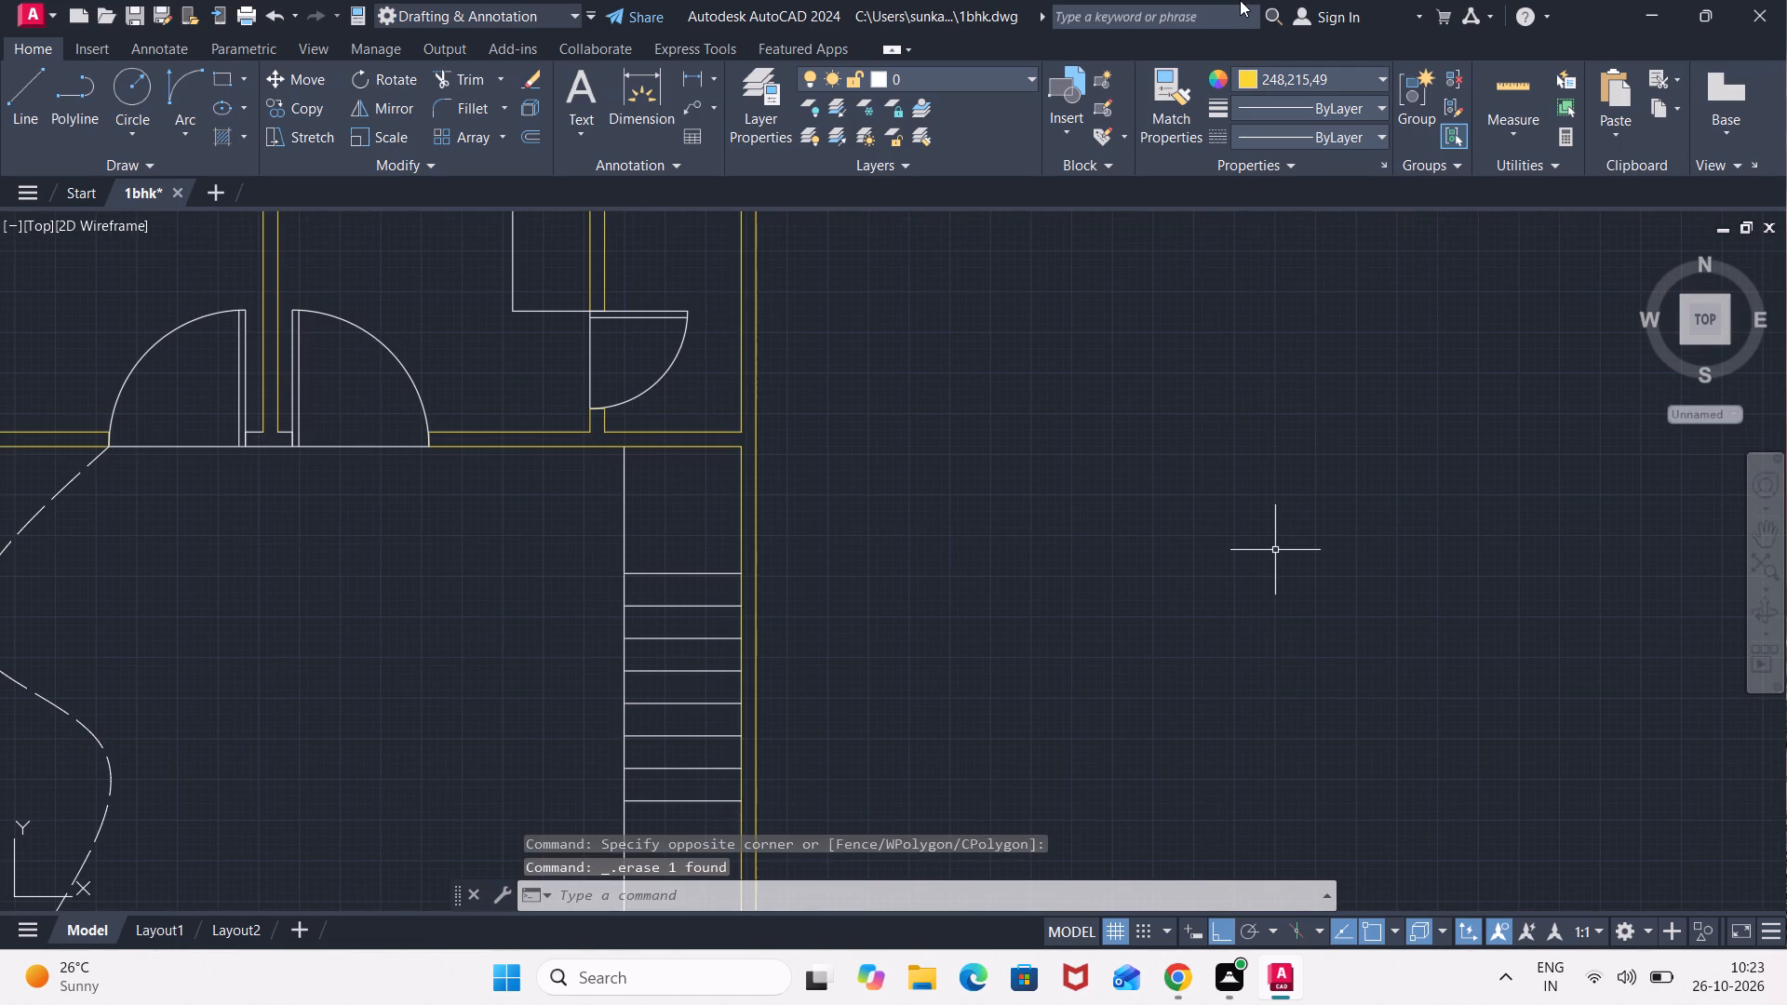
Set the current colour to purple 169,83,160 and draw a short vertical sample line outside the plan beside the staircase.
click(1243, 81)
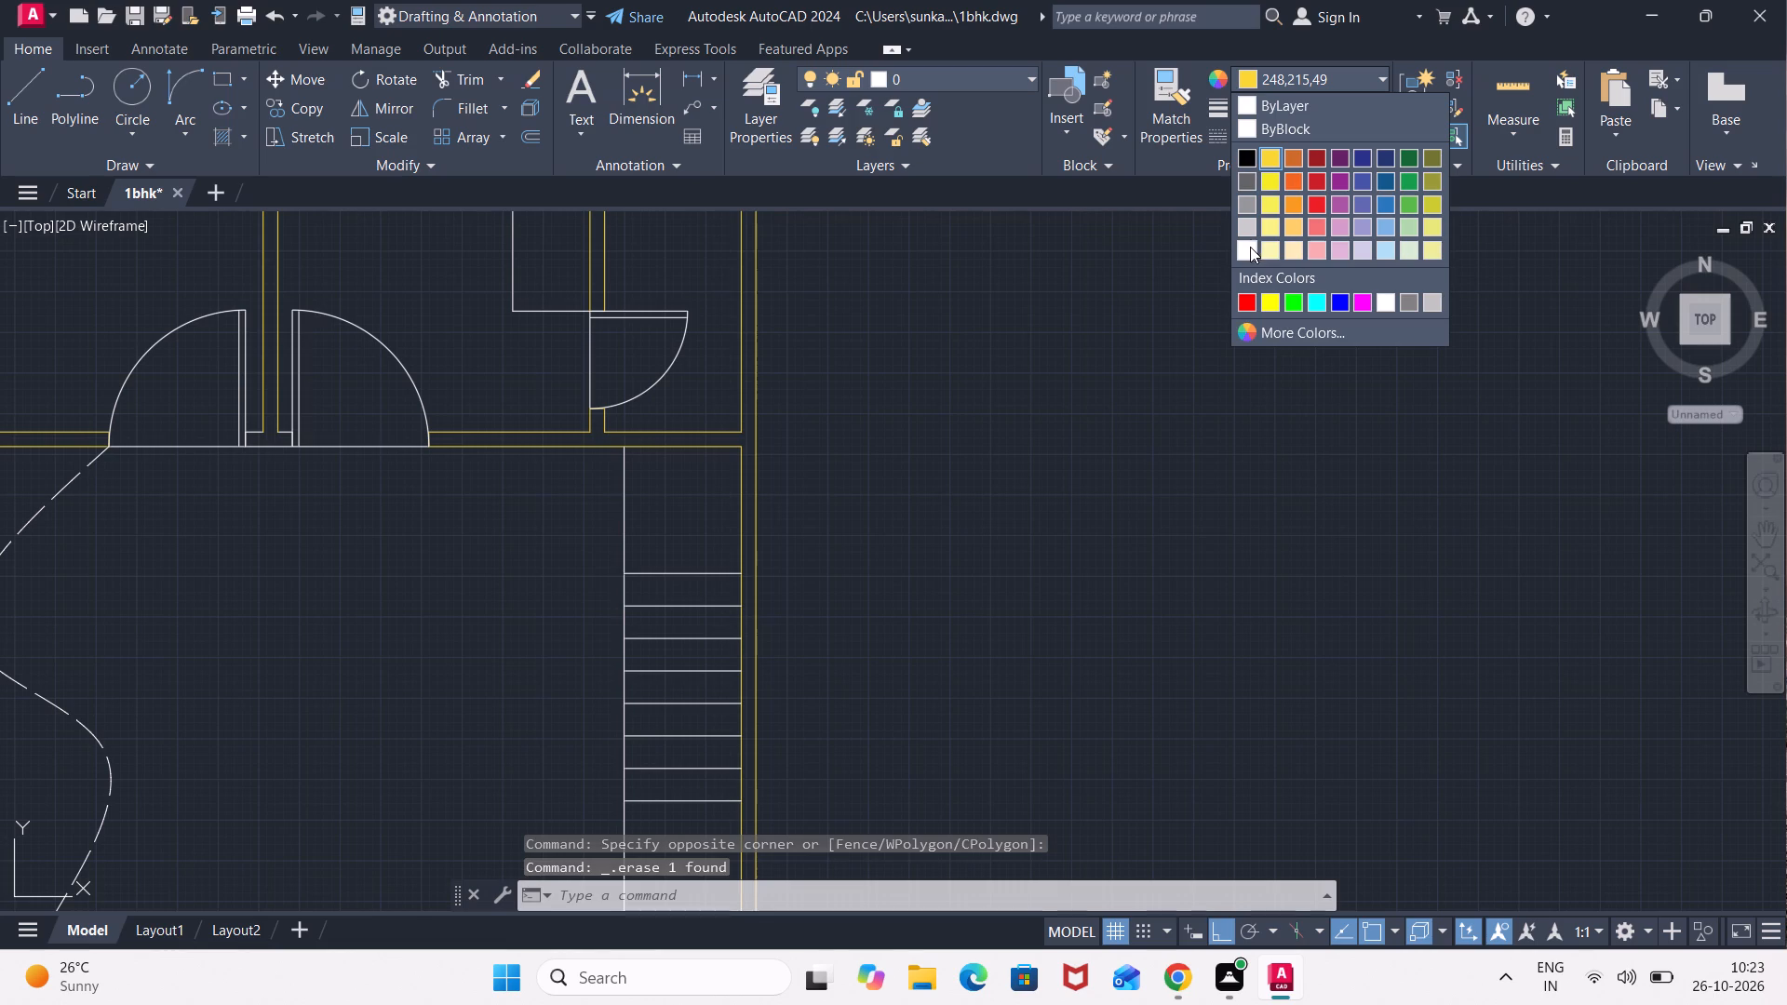
click(1337, 200)
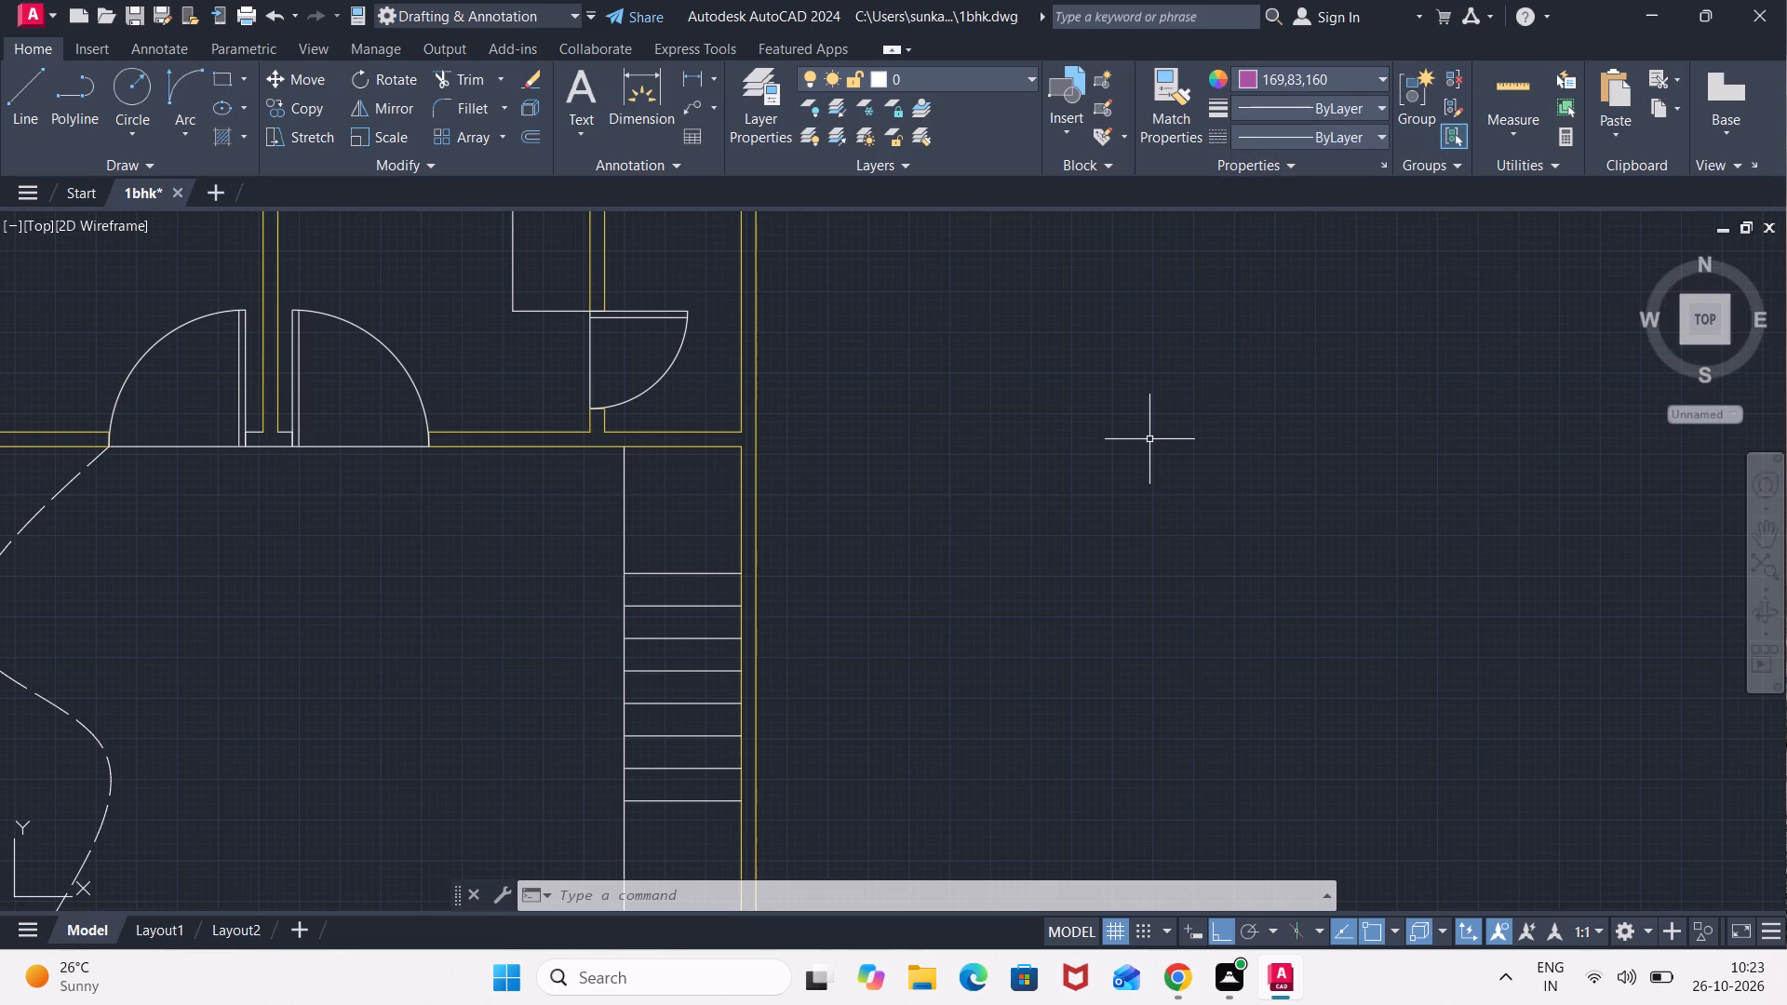
key(l)
key(Return)
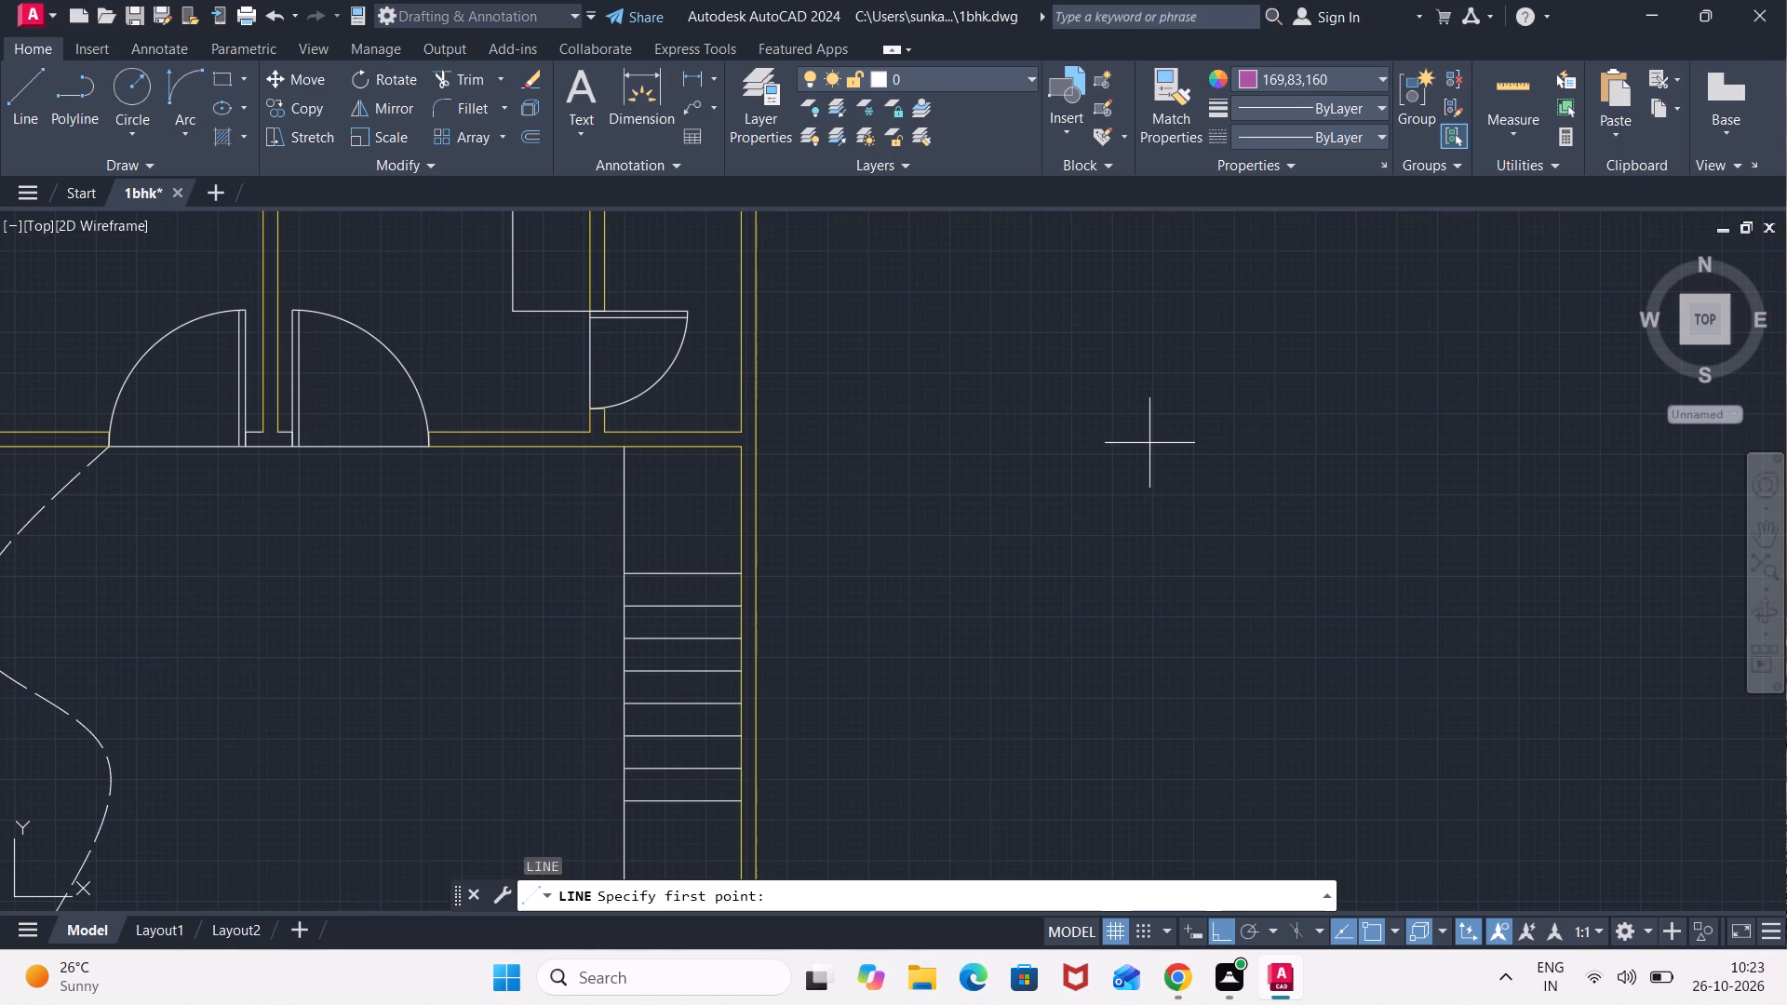
click(1086, 592)
click(1084, 500)
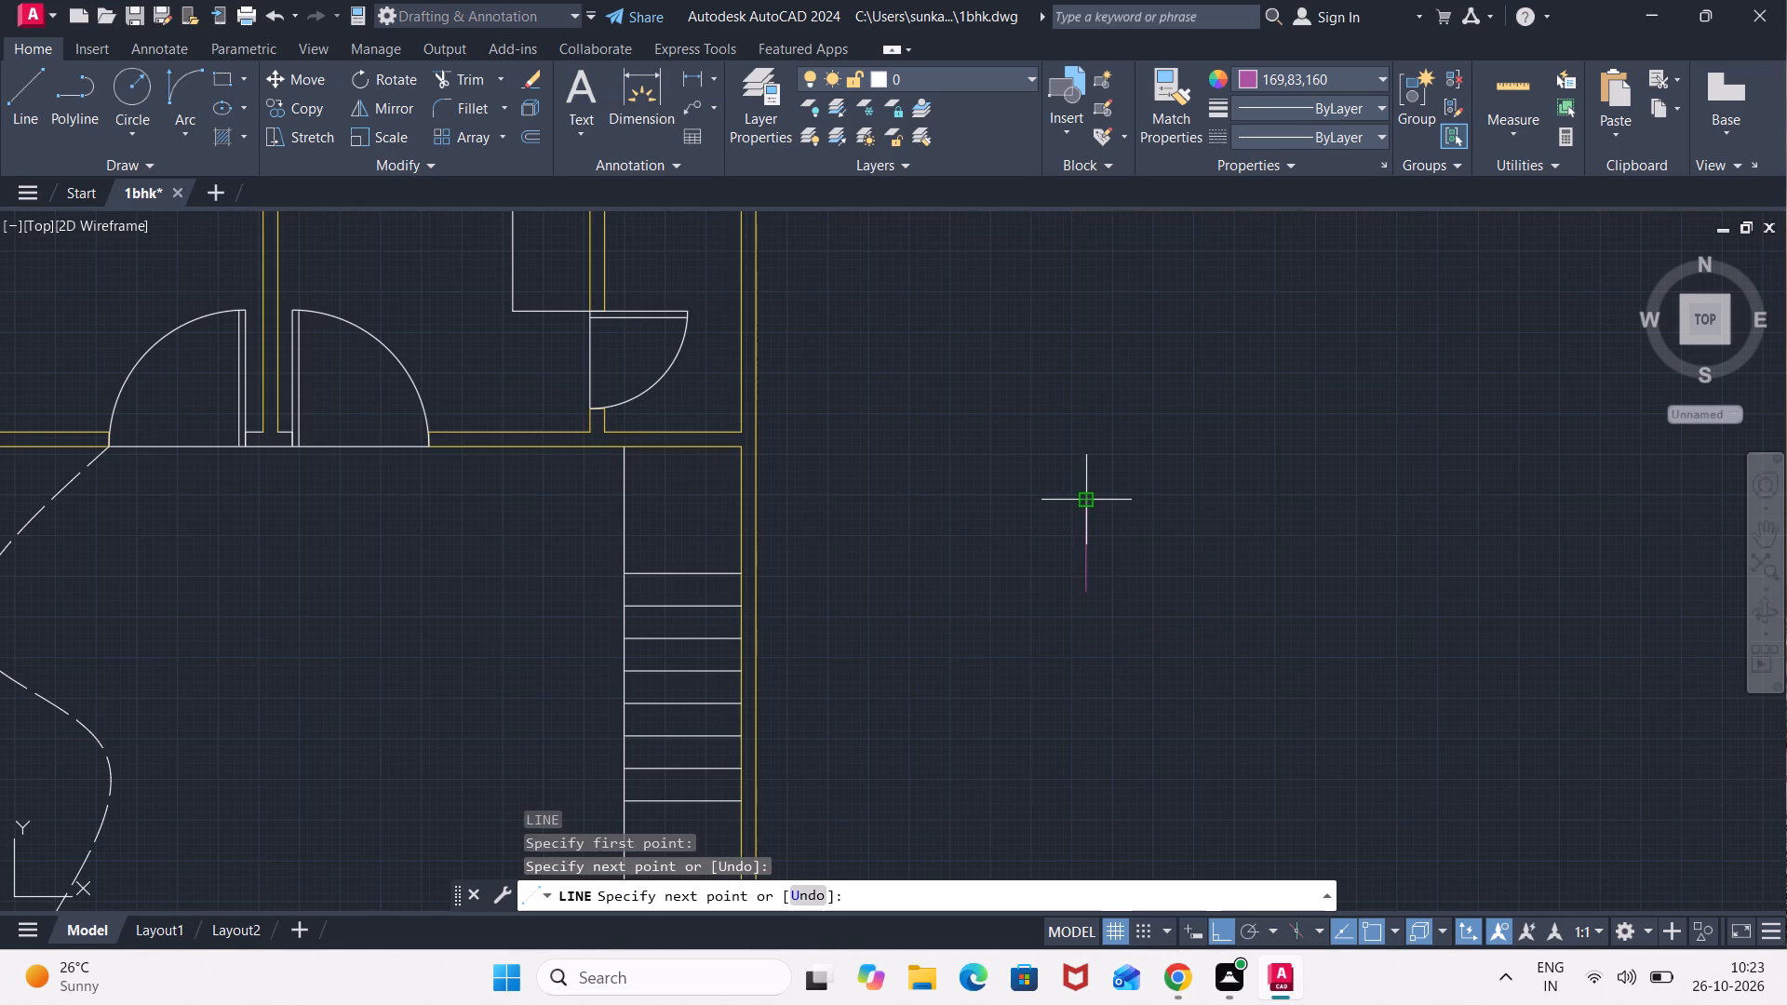
key(Escape)
Match the purple sample line's properties onto the staircase's long side line and all its tread lines.
click(1108, 546)
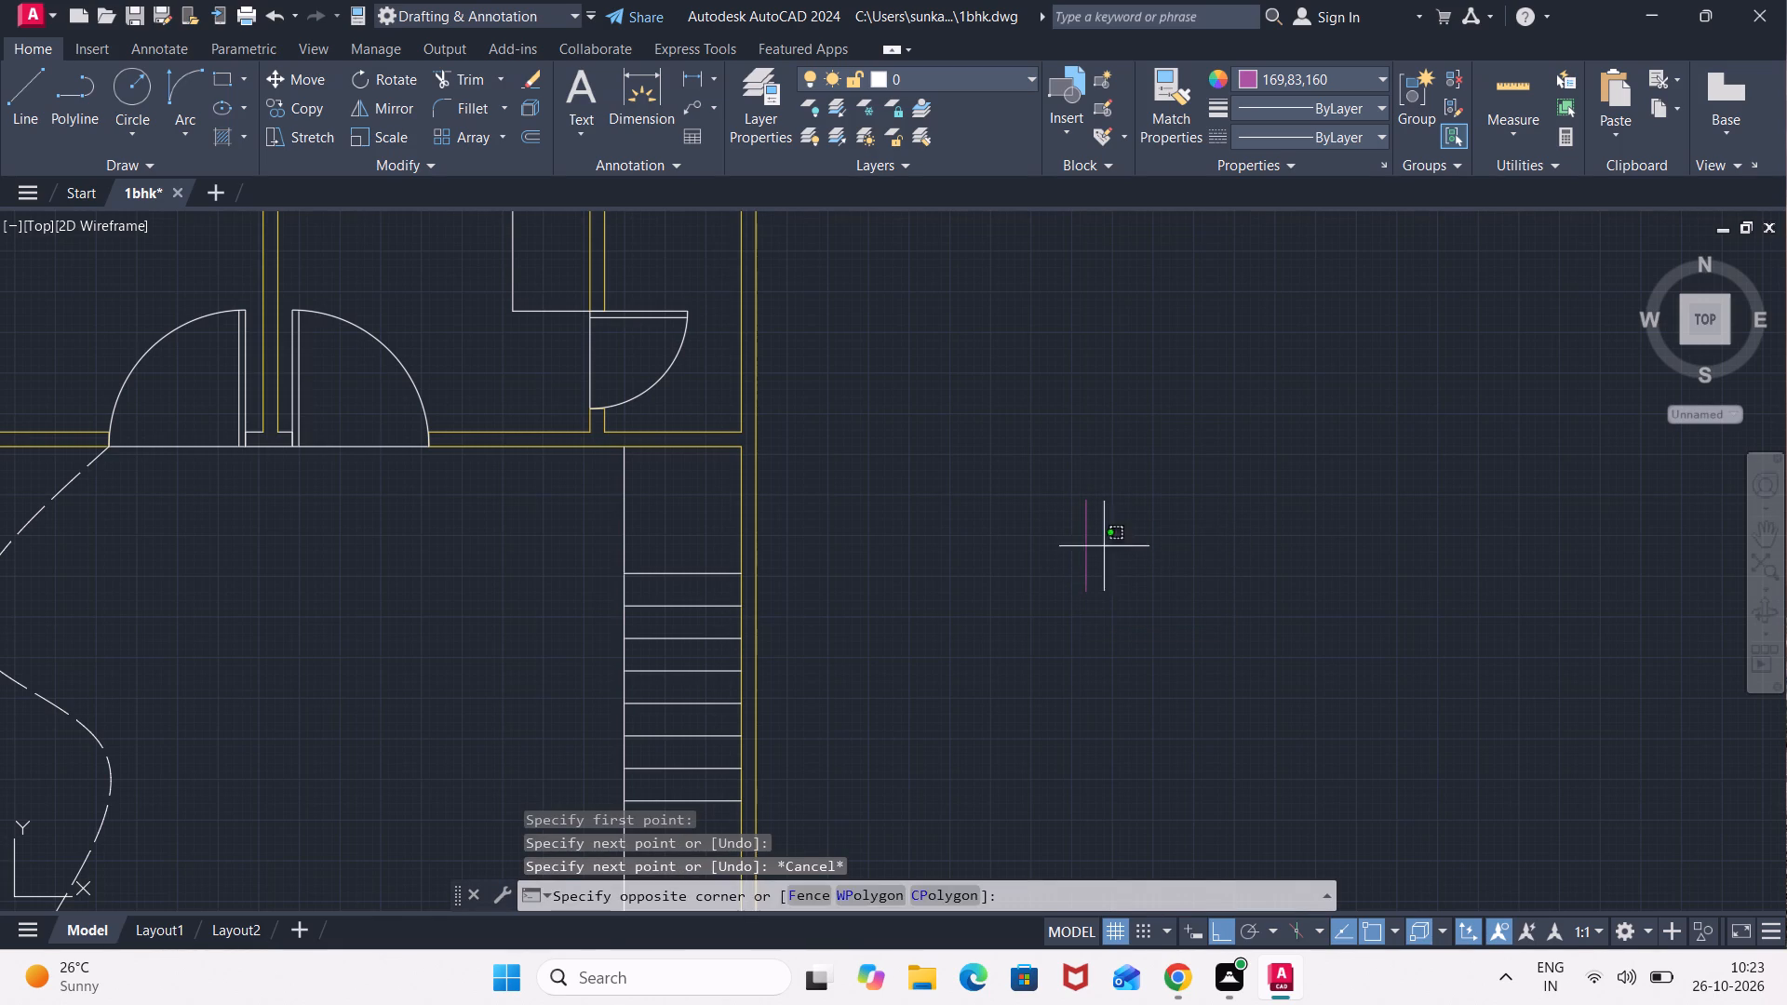
click(1033, 582)
click(1149, 87)
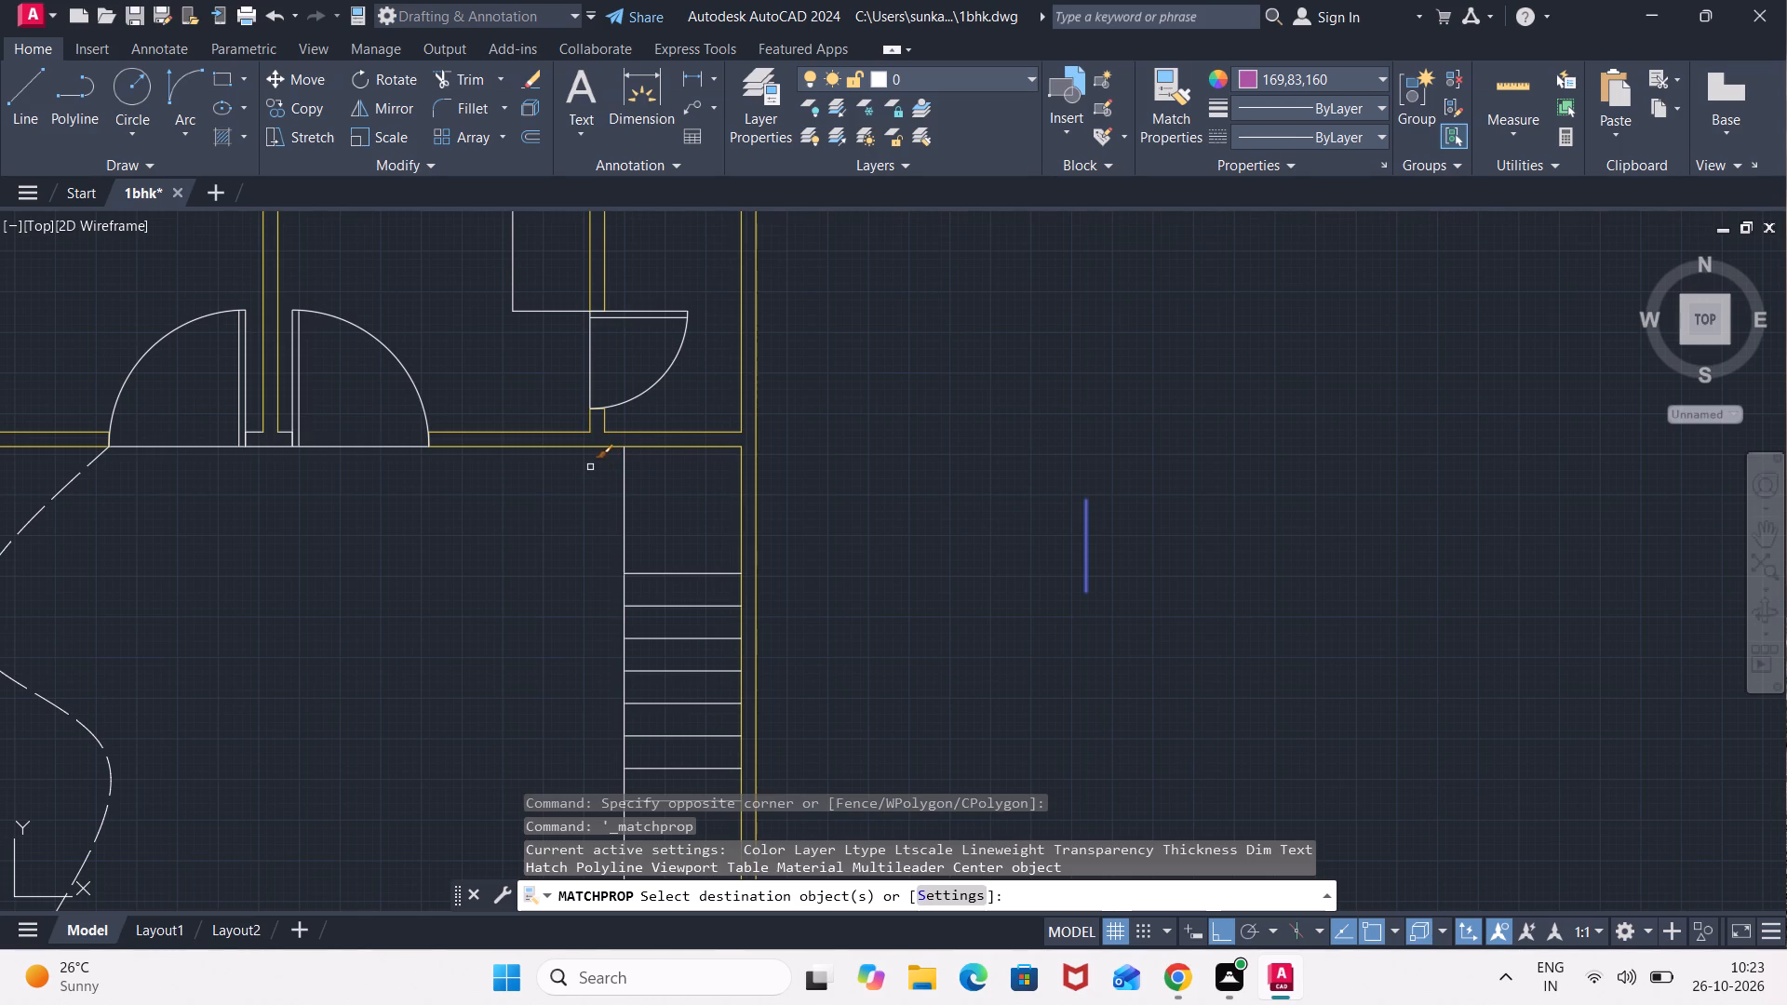
click(751, 508)
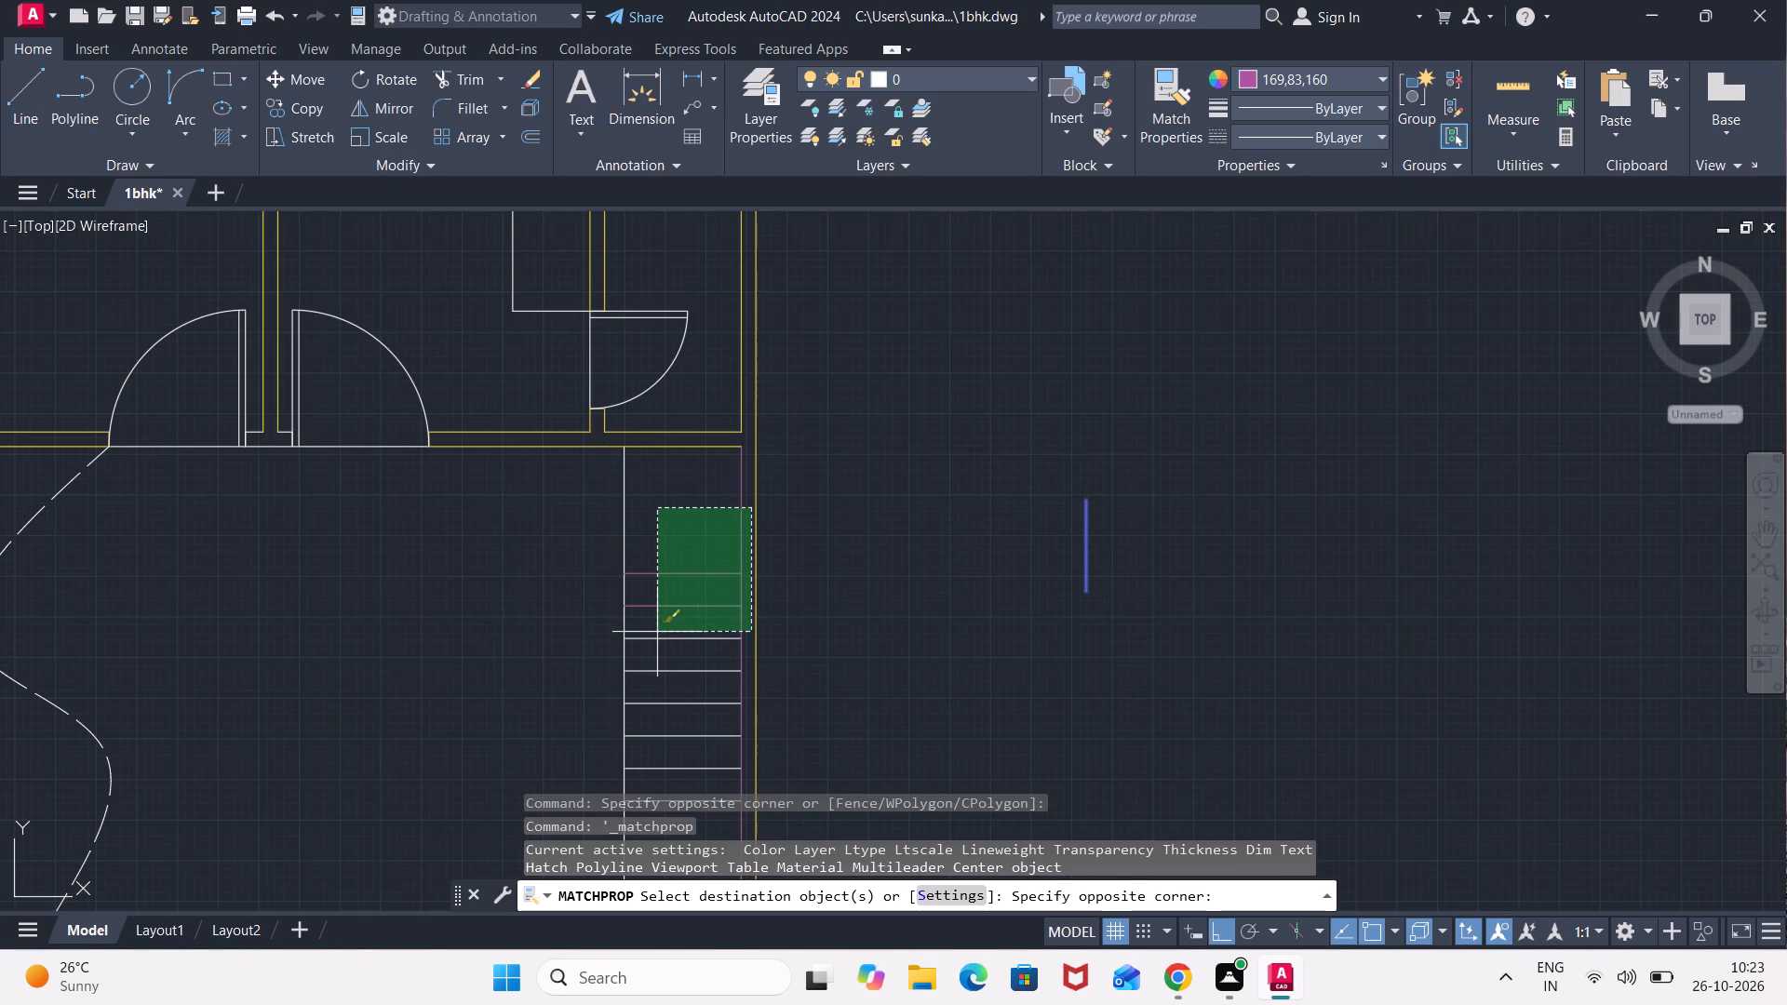
click(1149, 384)
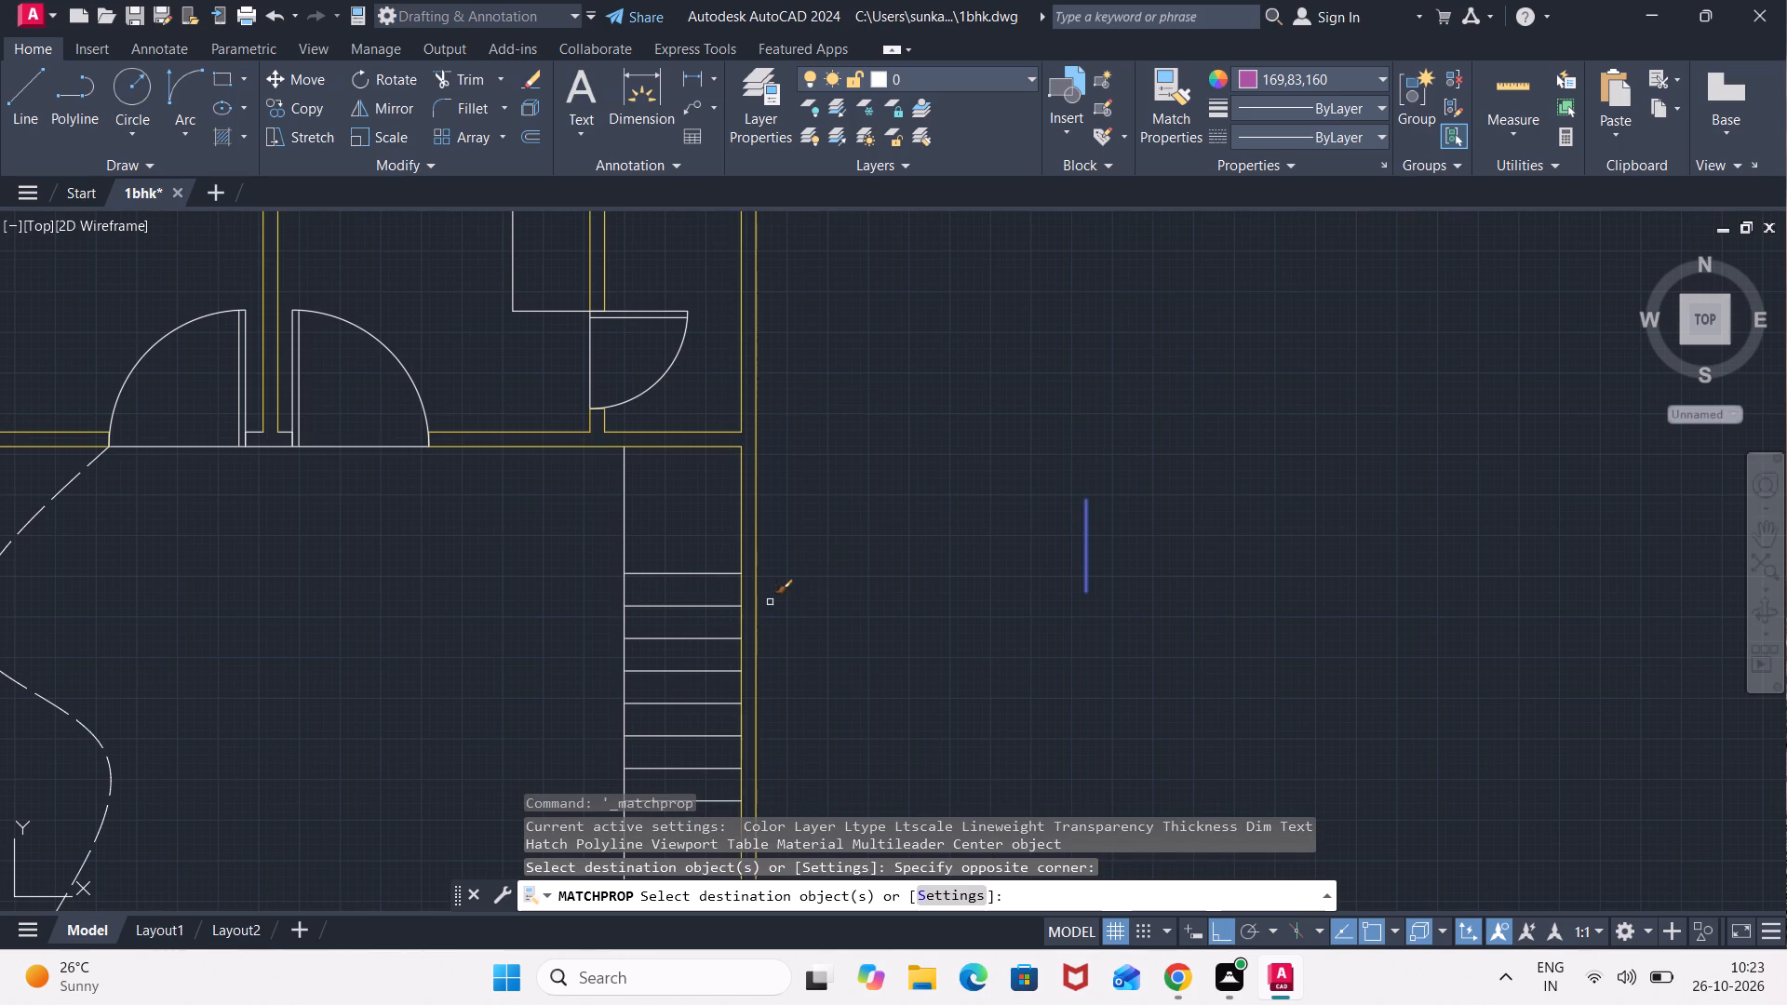
click(616, 538)
middle_drag(685, 677, 707, 342)
click(732, 510)
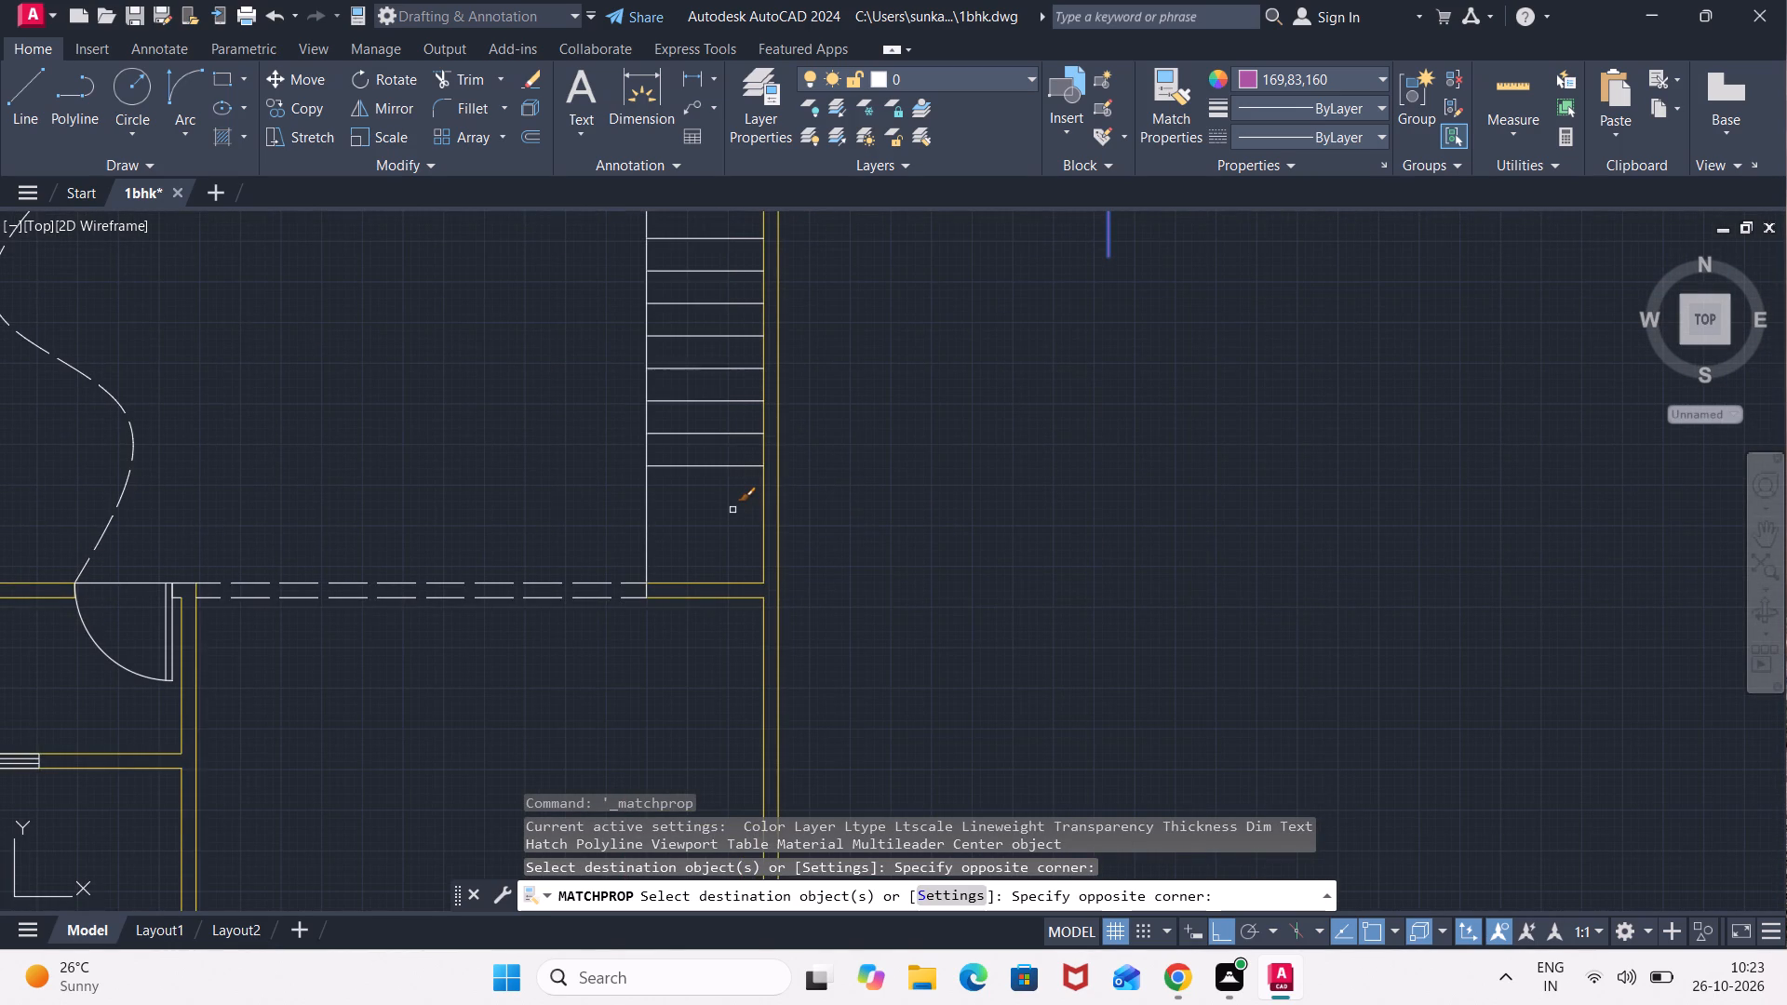
click(729, 478)
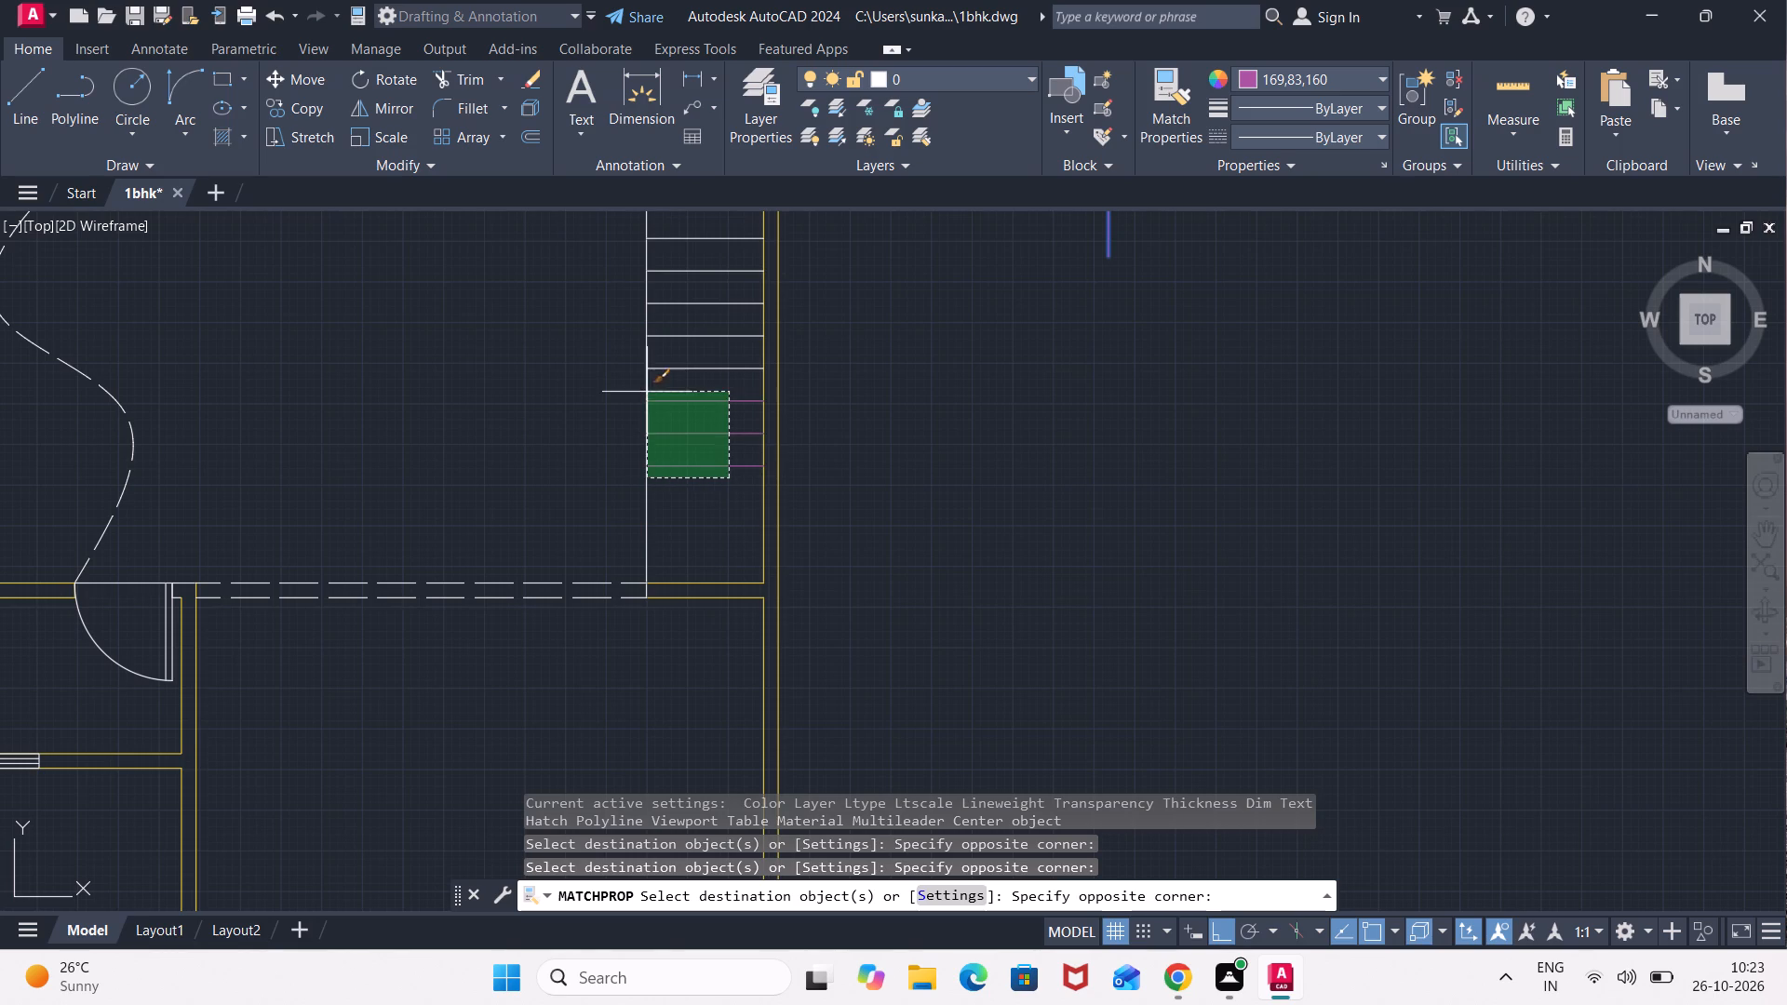
middle_drag(646, 280, 638, 454)
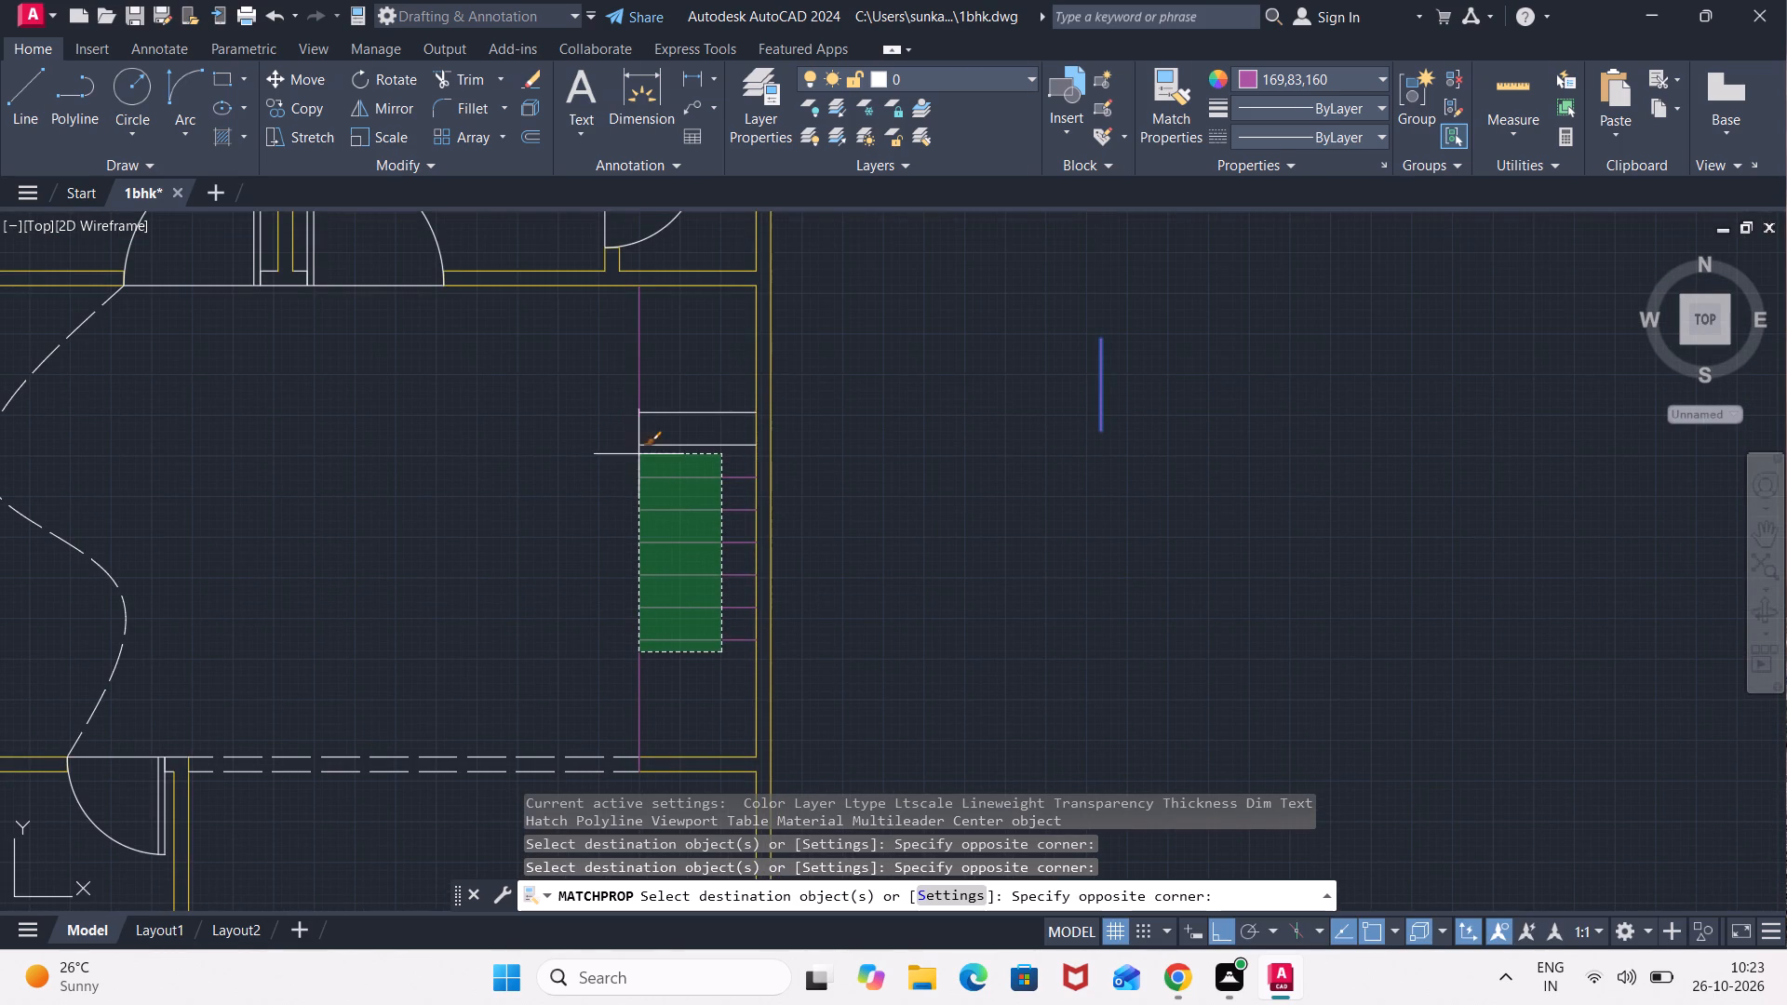
click(633, 391)
scroll(633, 391, down, 1)
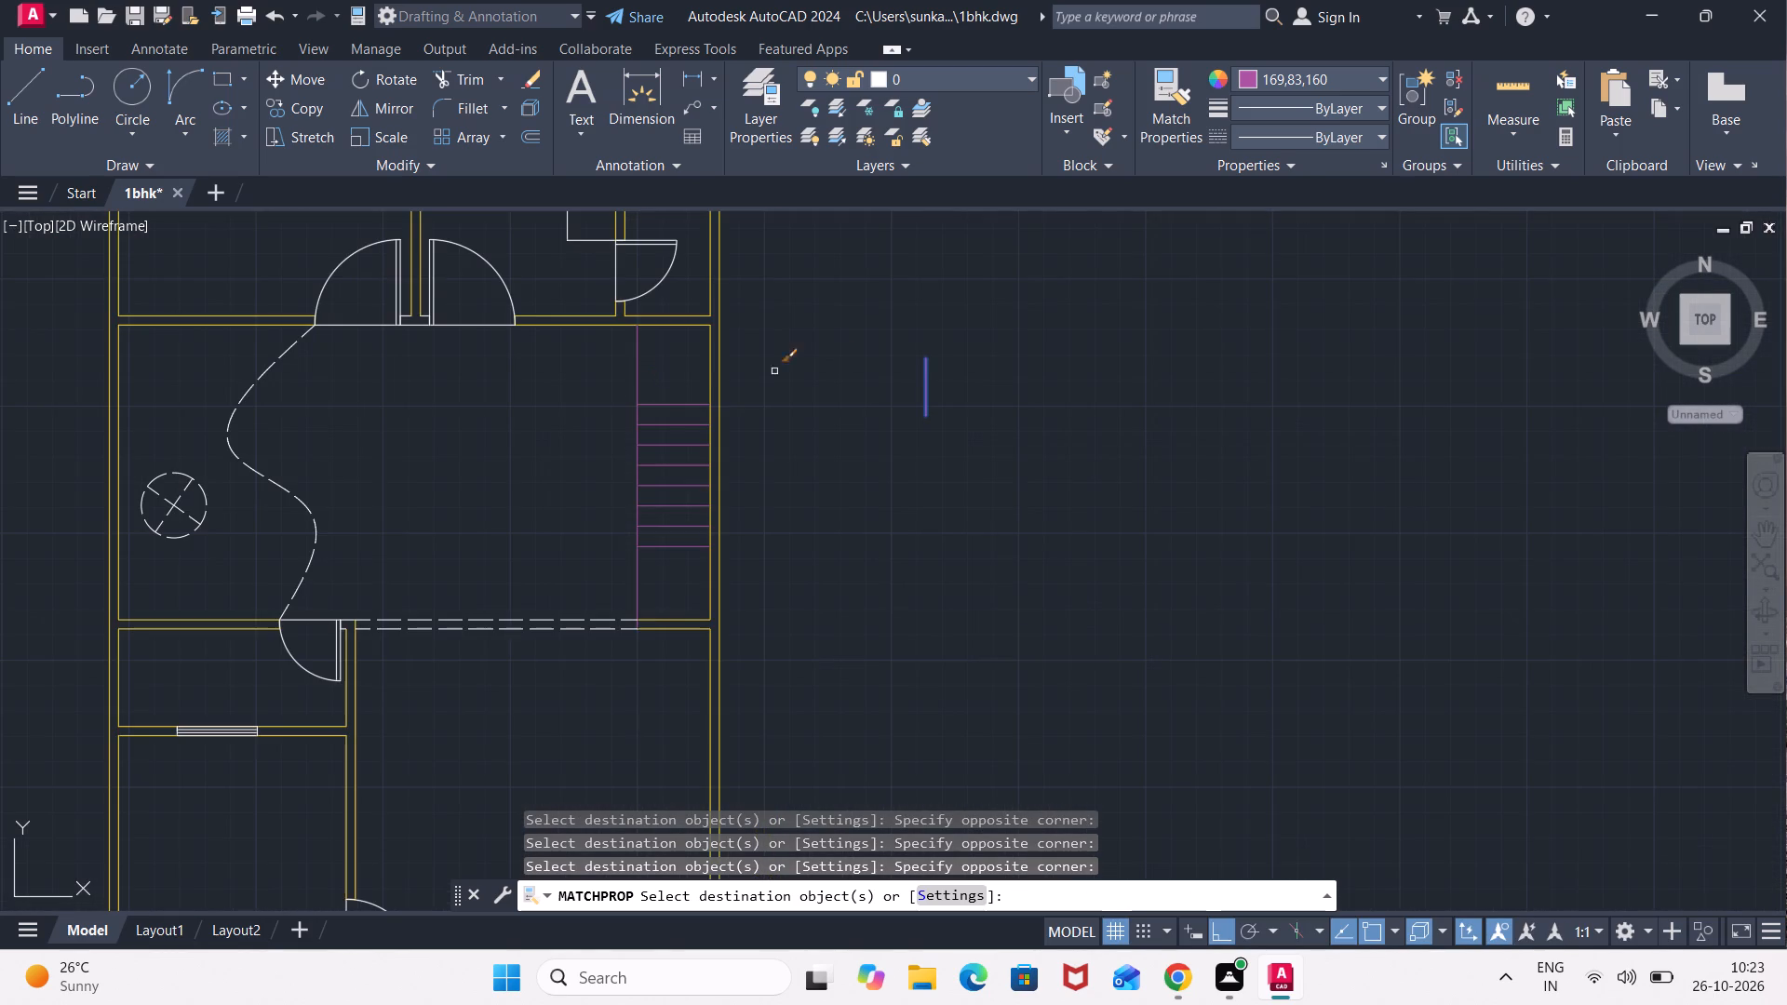
key(Escape)
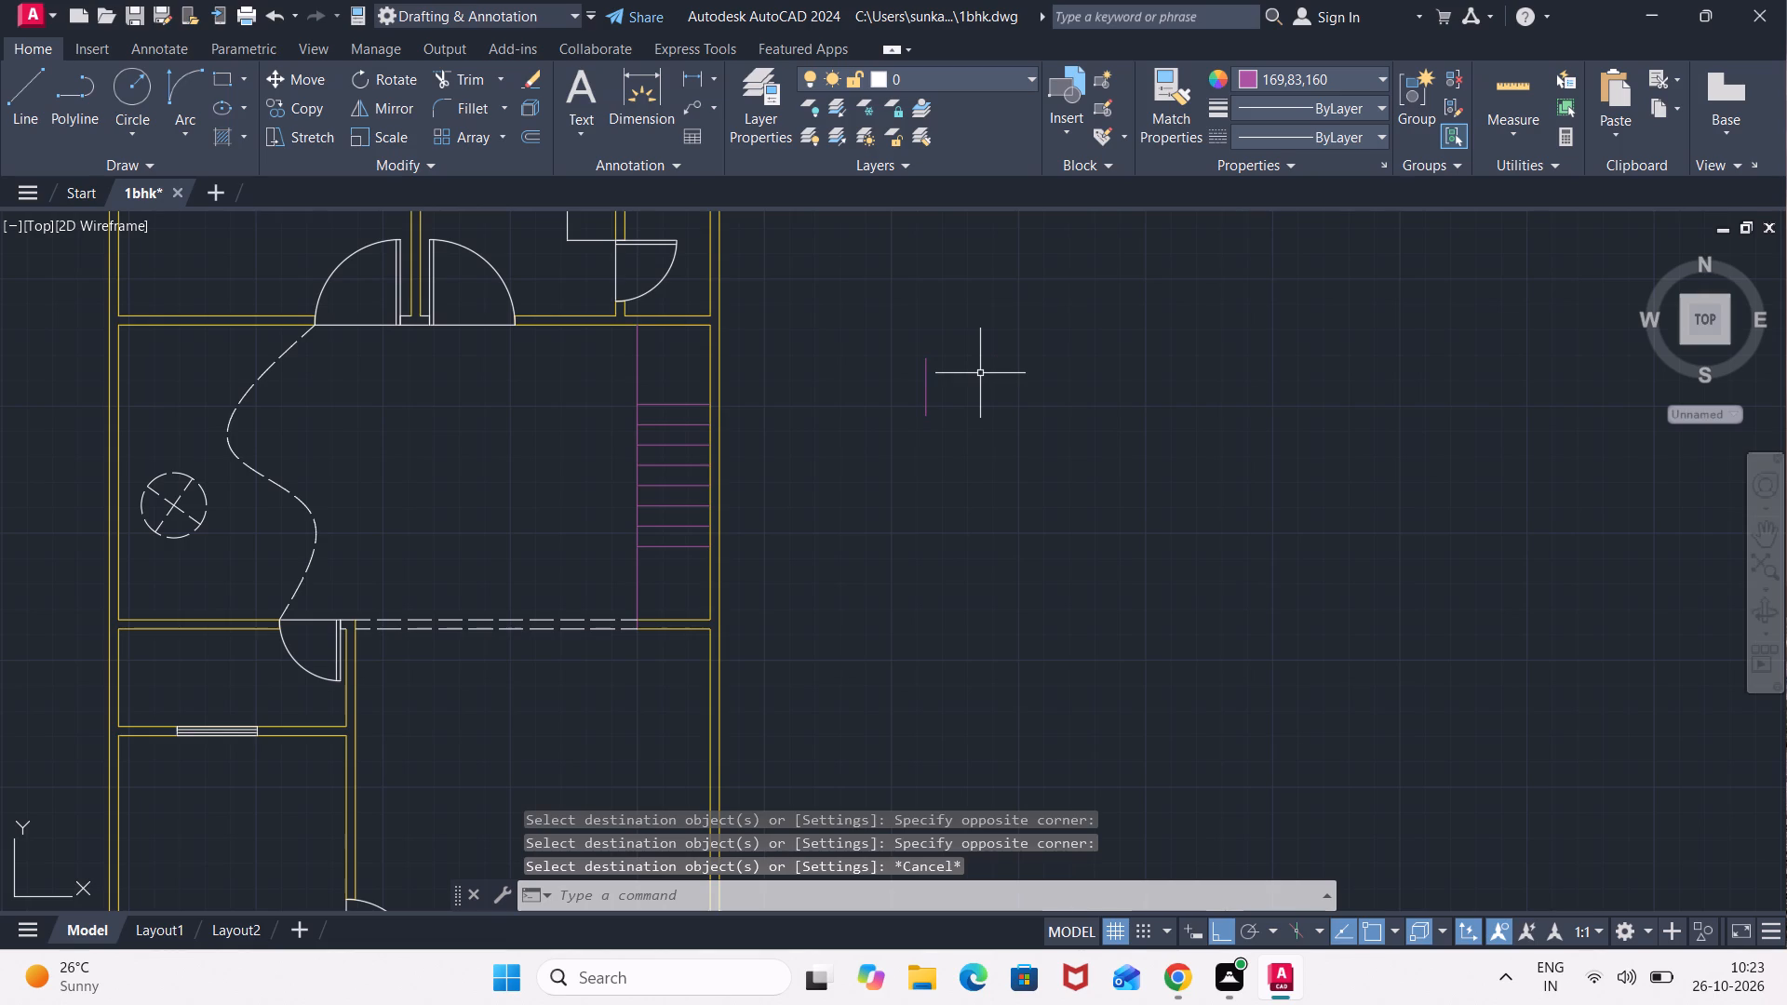
Delete the purple sample line standing outside the floor plan beside the staircase.
click(961, 373)
click(888, 410)
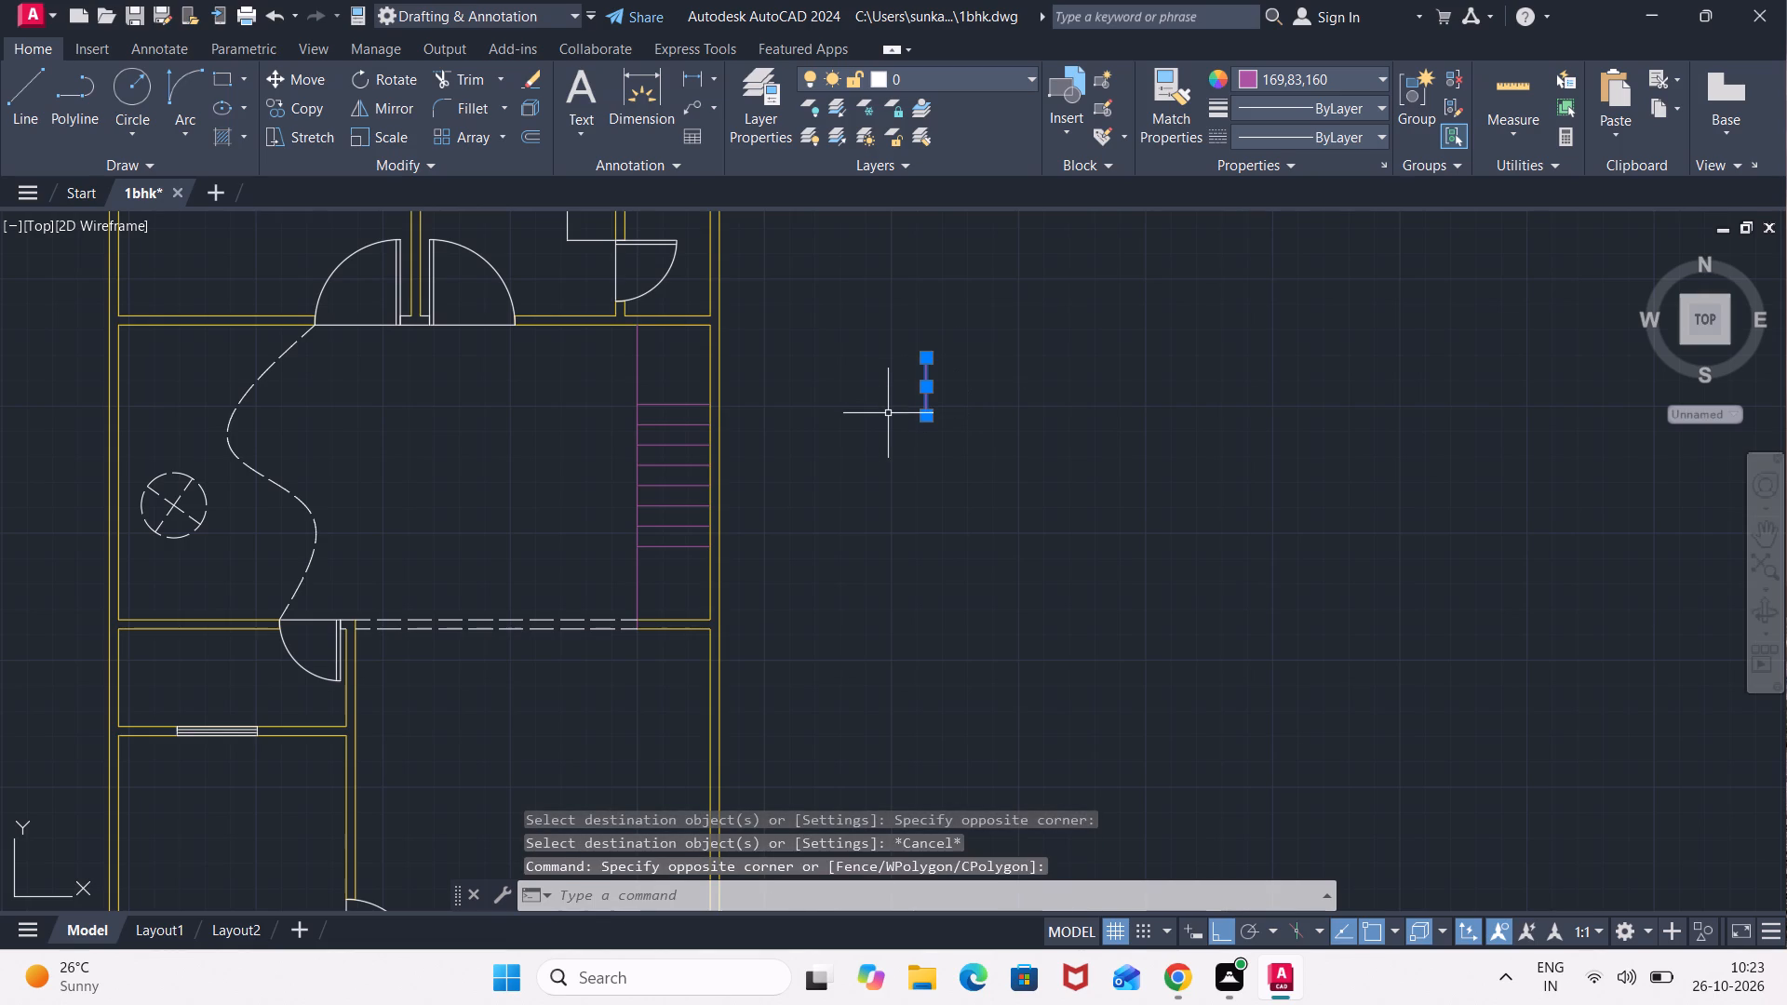
key(Delete)
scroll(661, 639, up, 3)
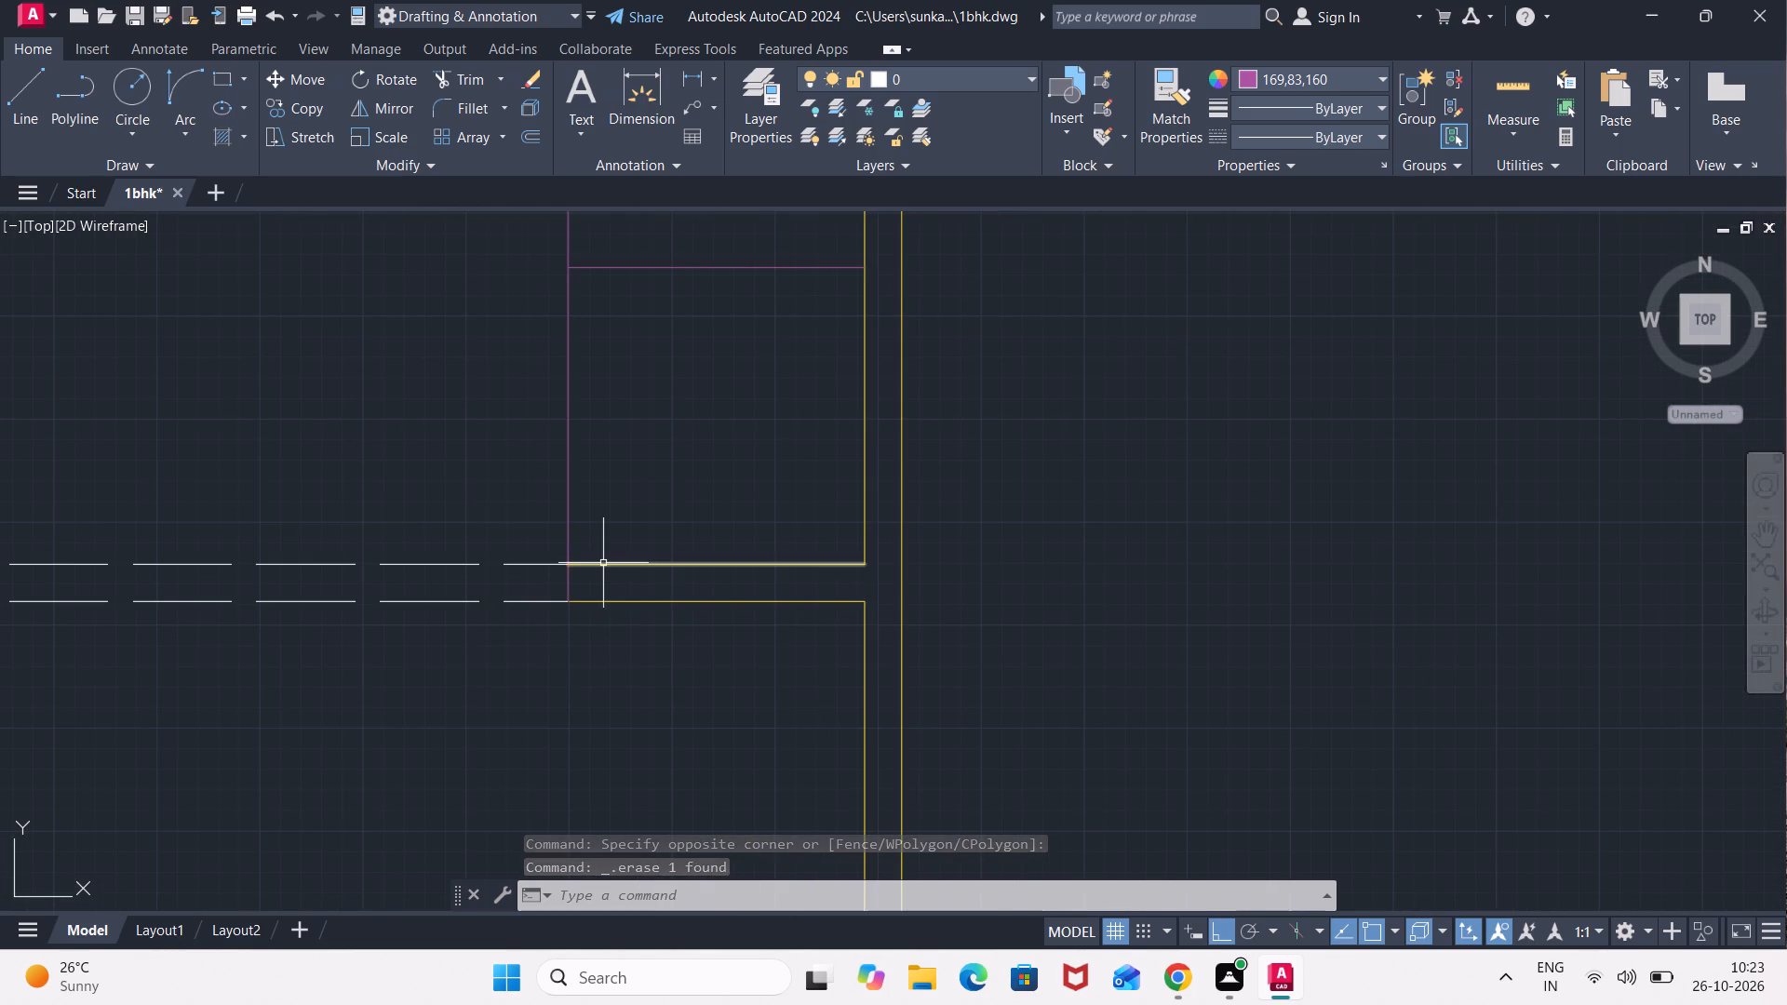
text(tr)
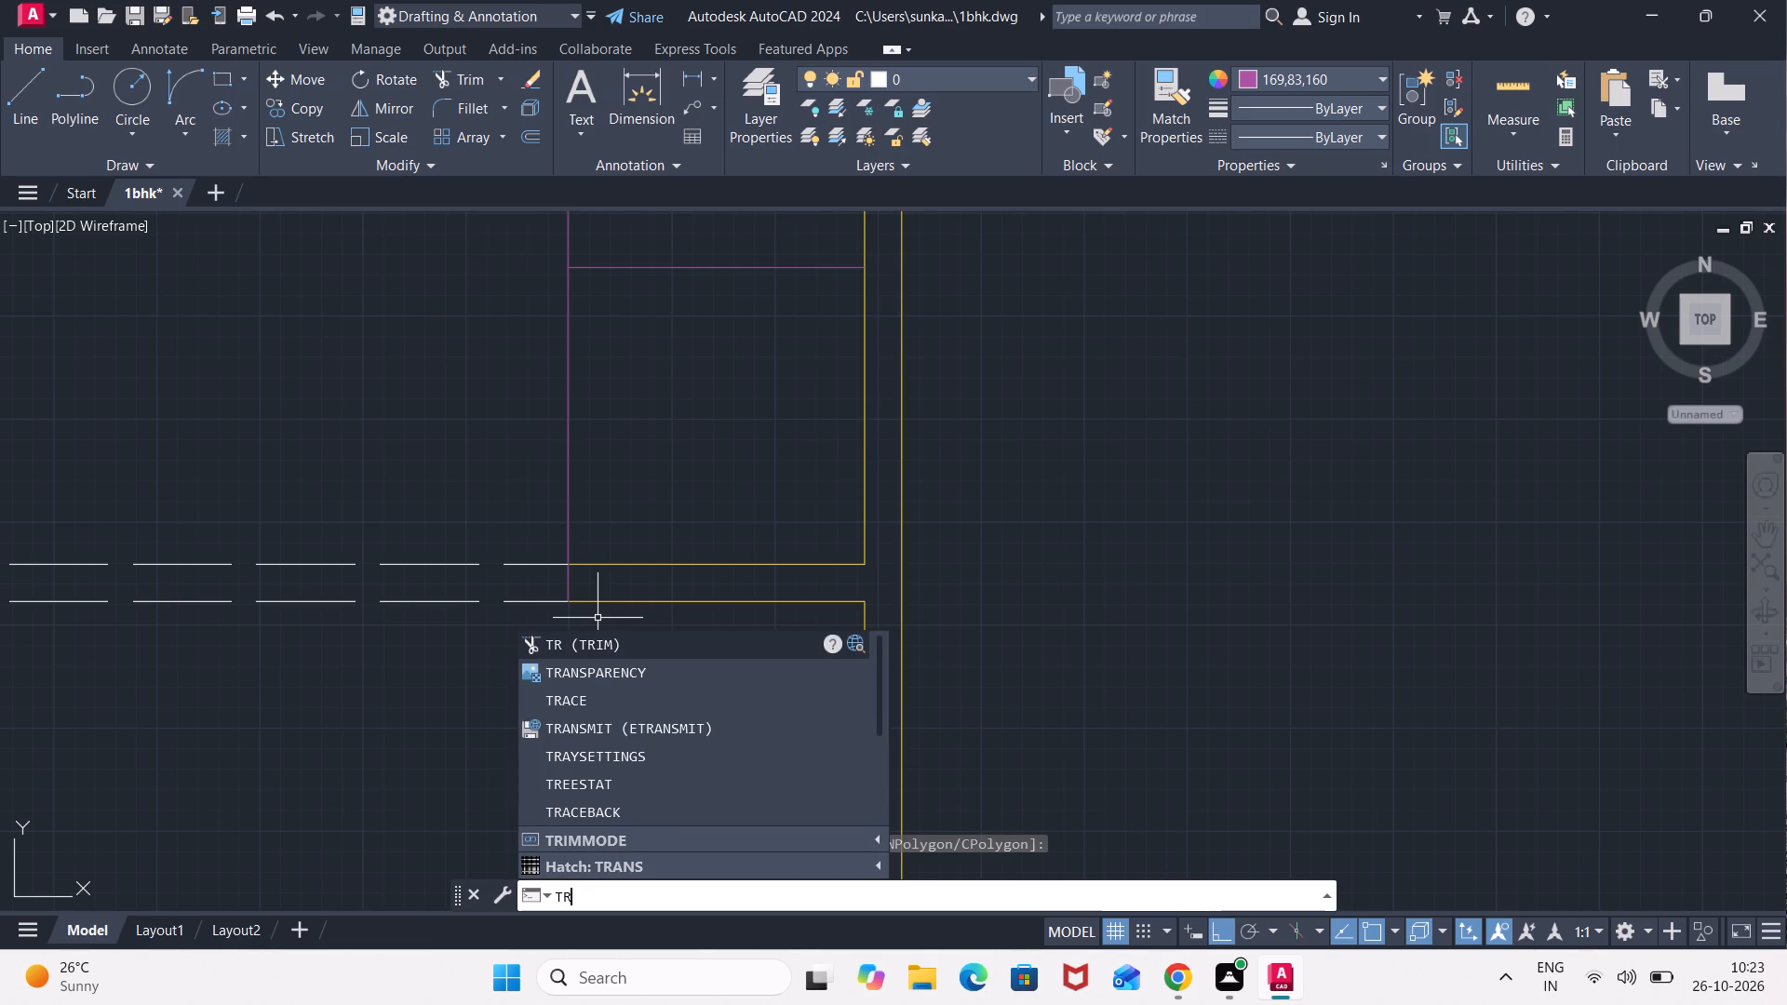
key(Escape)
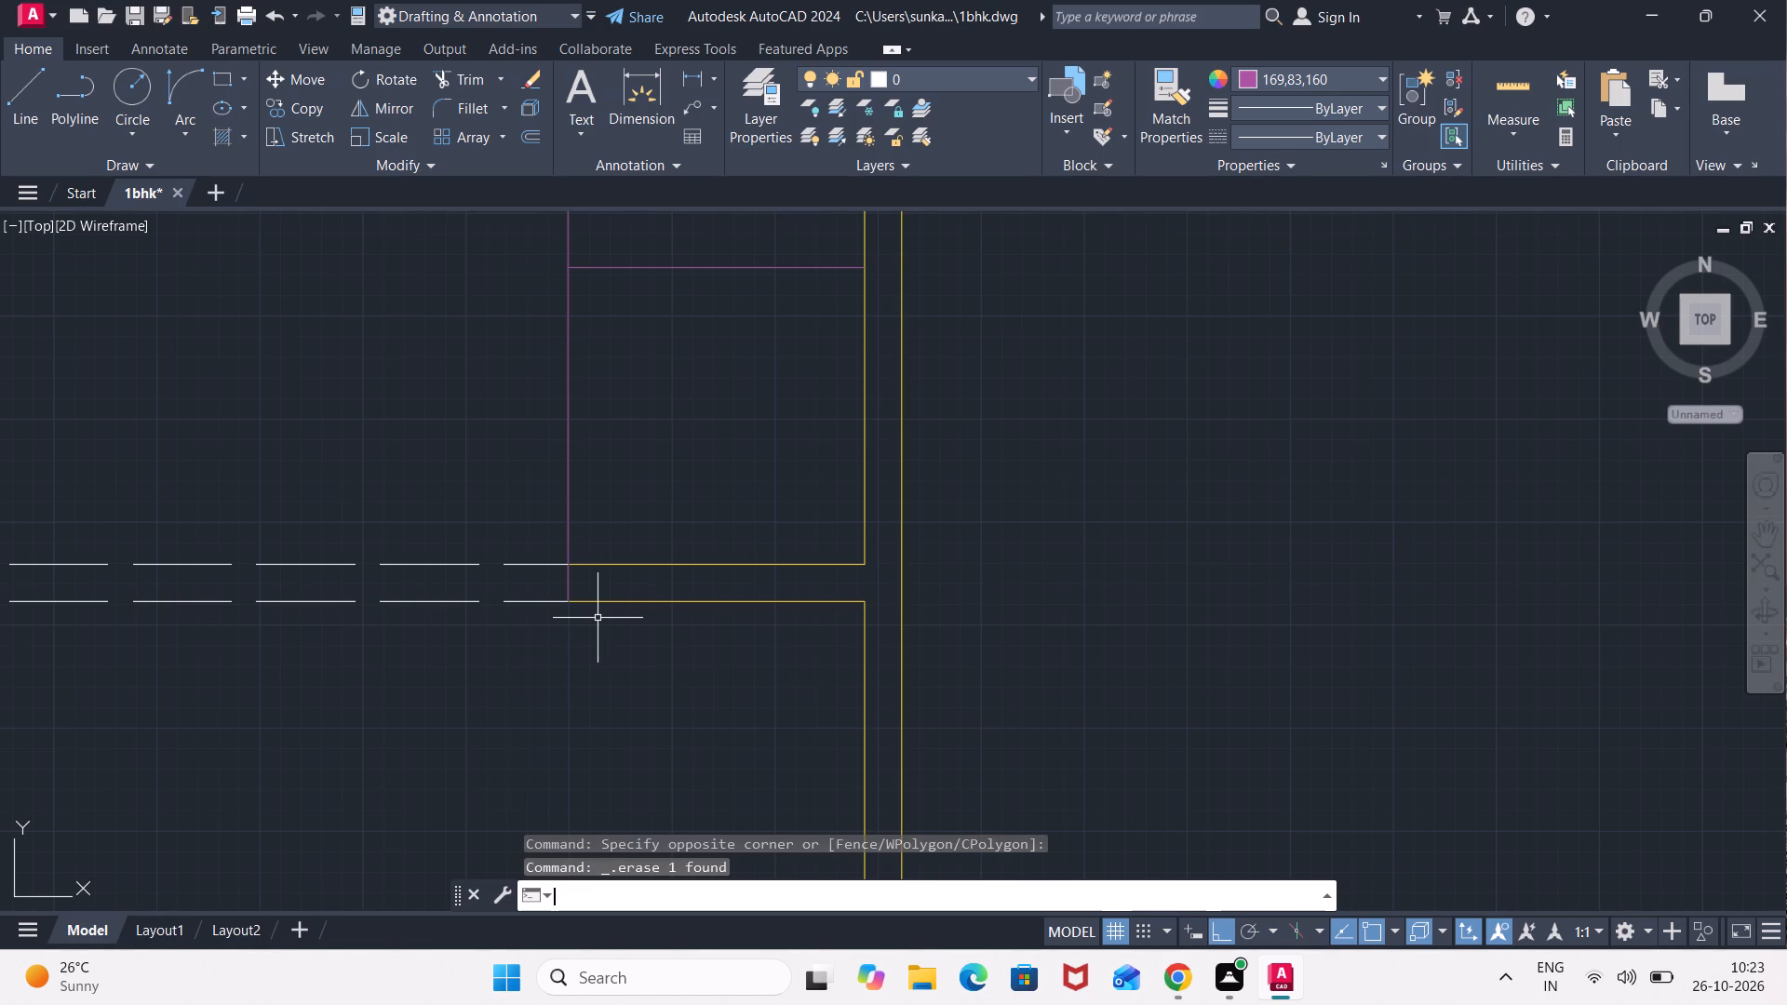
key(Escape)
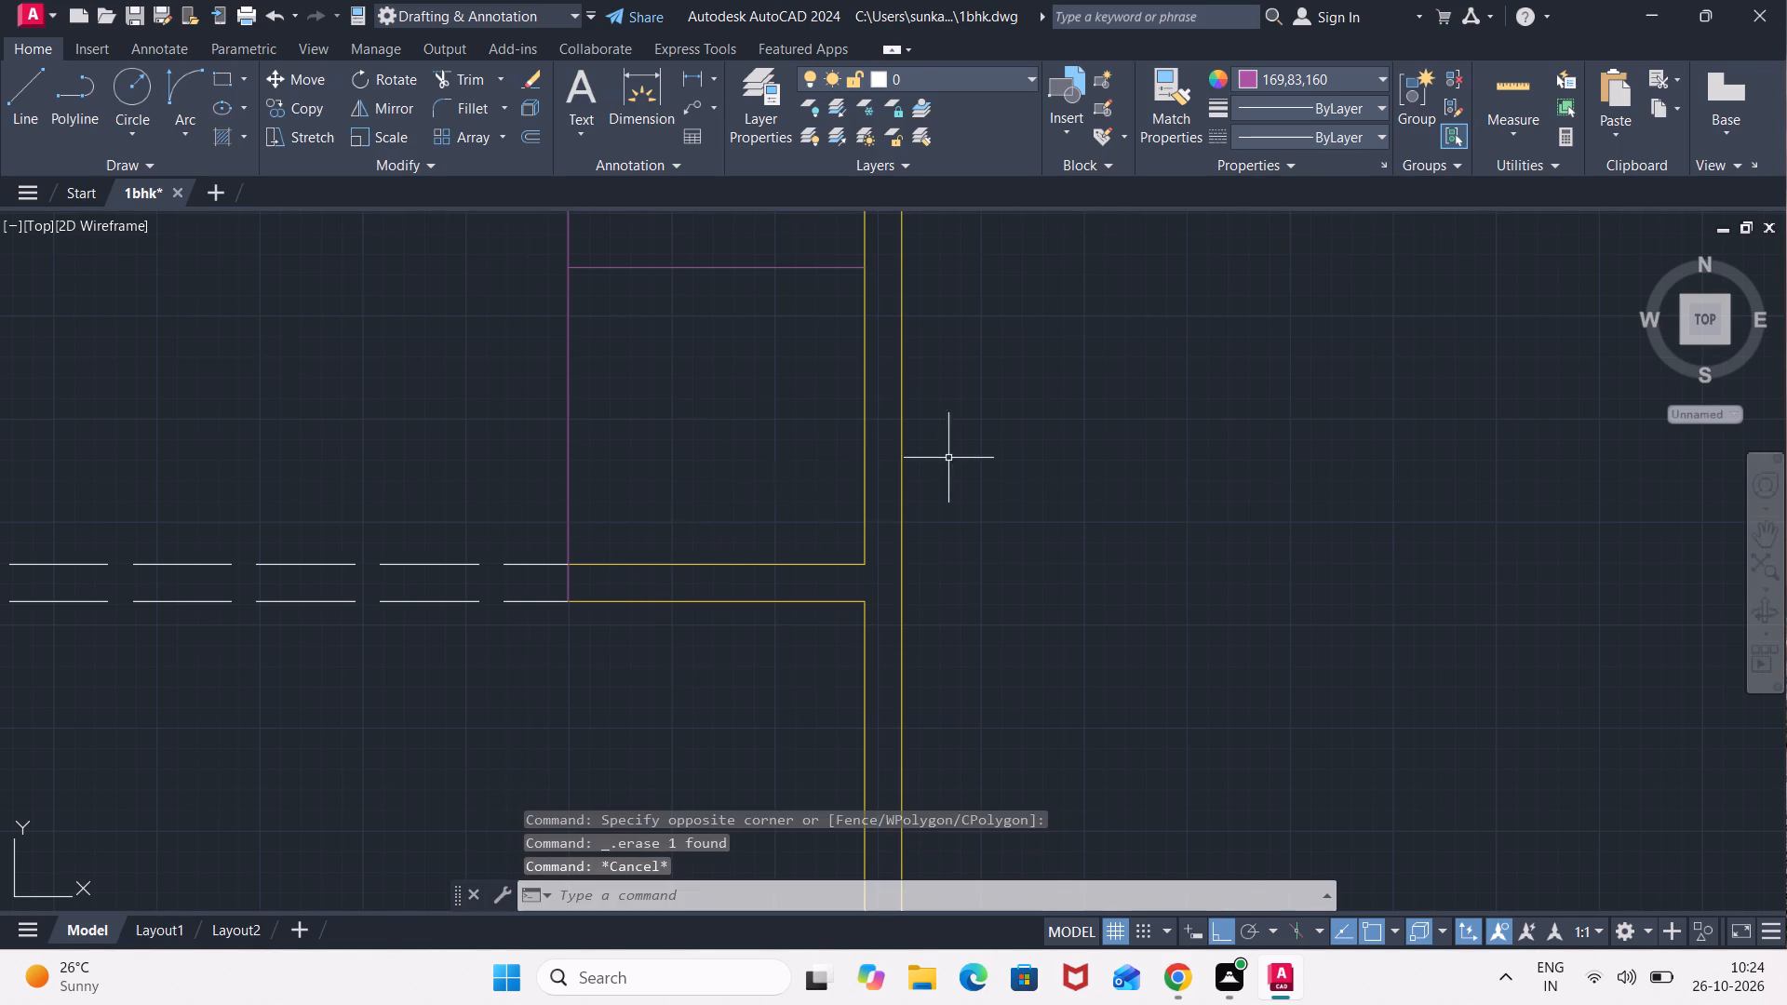
Set the current colour to orange 242,103,34 and draw a short vertical sample line outside the plan beside the staircase.
scroll(1021, 442, down, 2)
scroll(1116, 355, down, 2)
middle_drag(1142, 336, 1087, 455)
click(1250, 75)
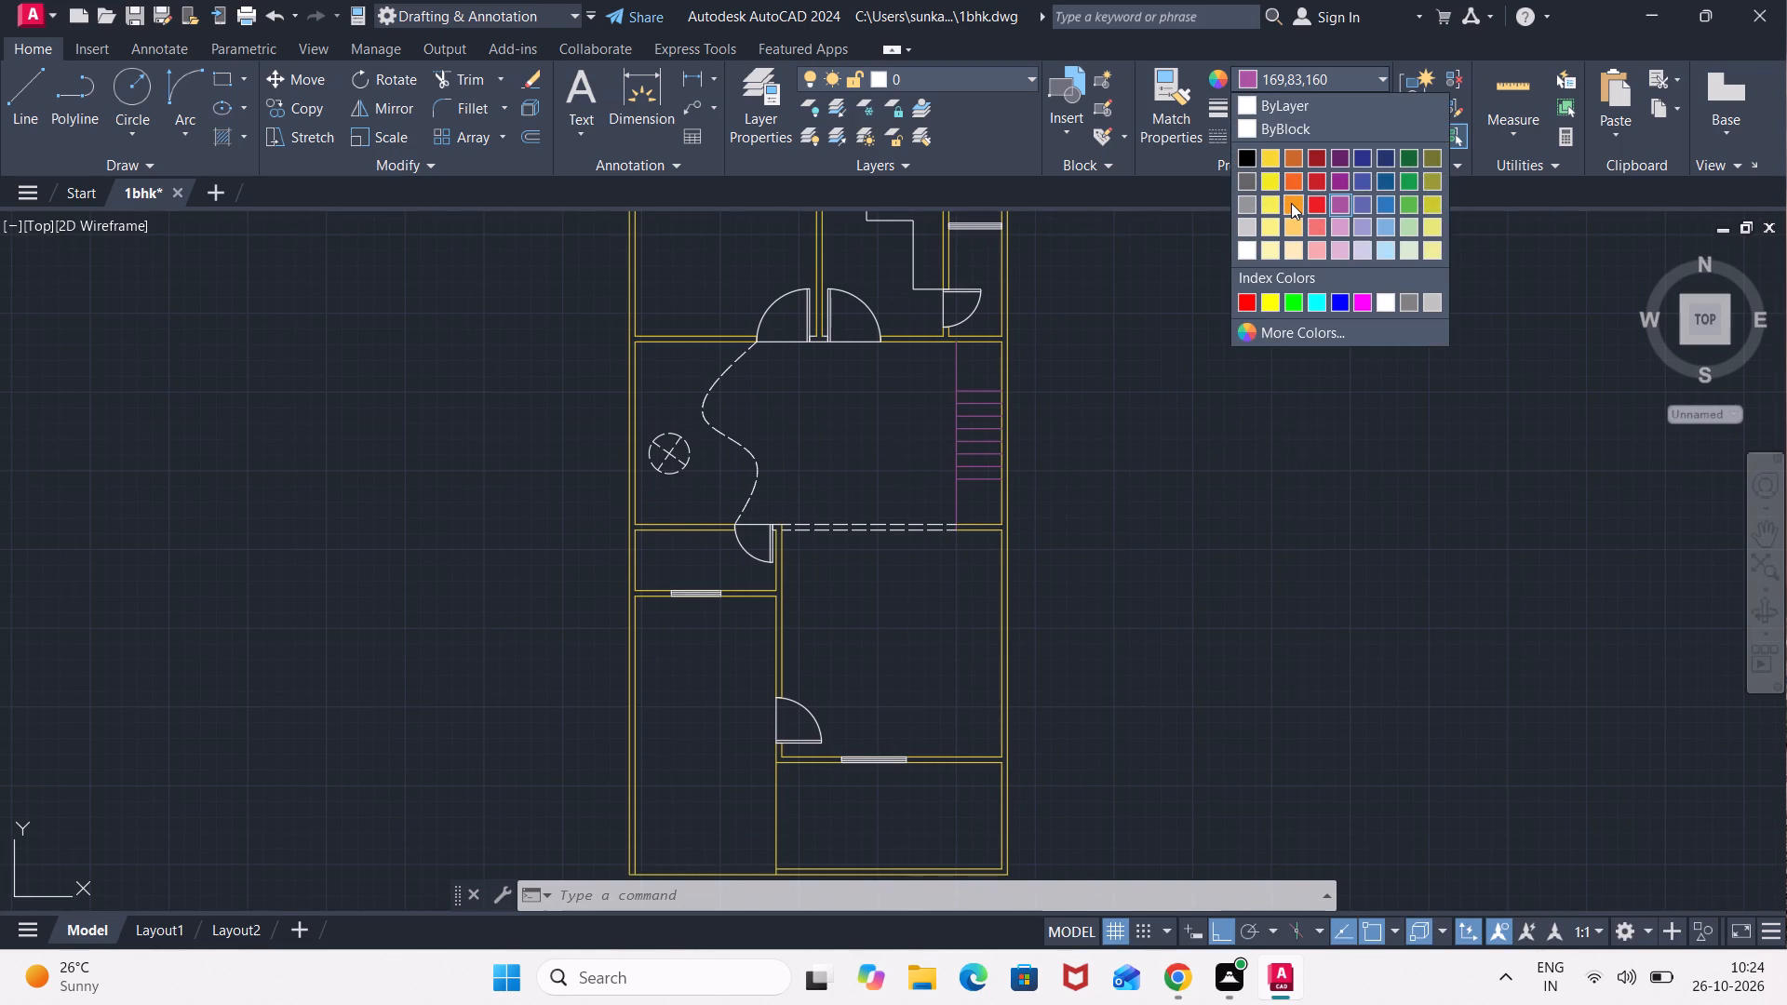
click(1291, 203)
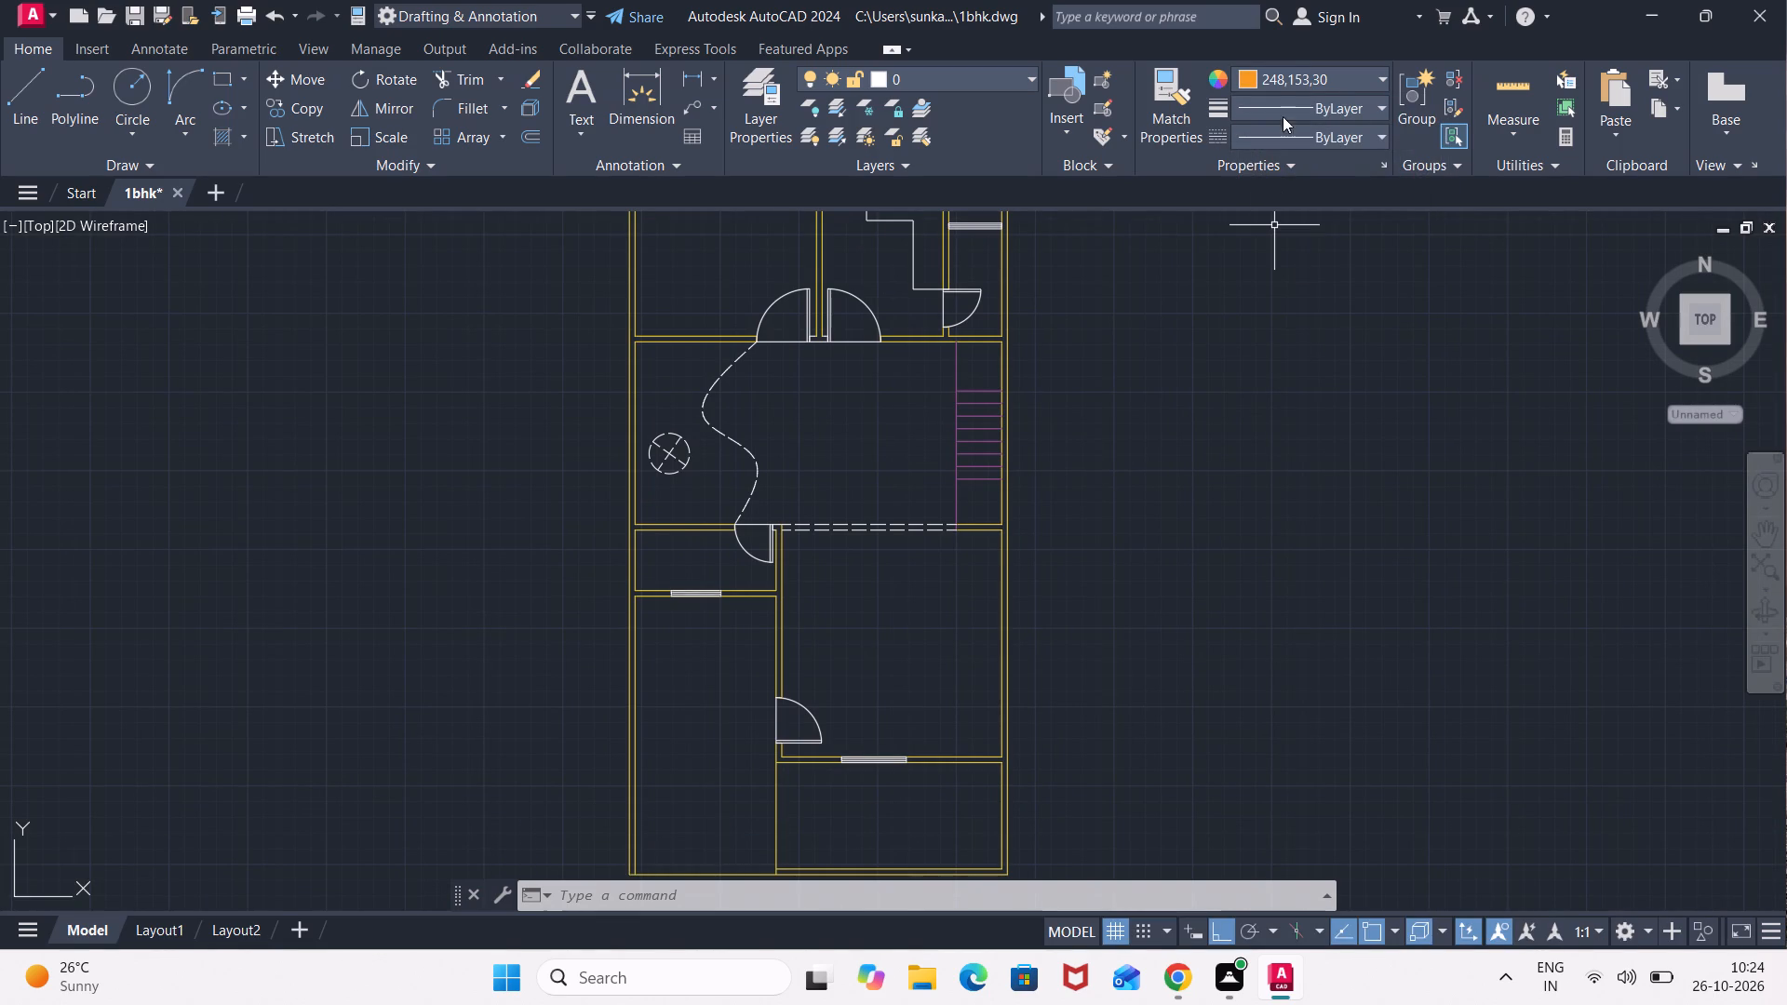
click(1244, 78)
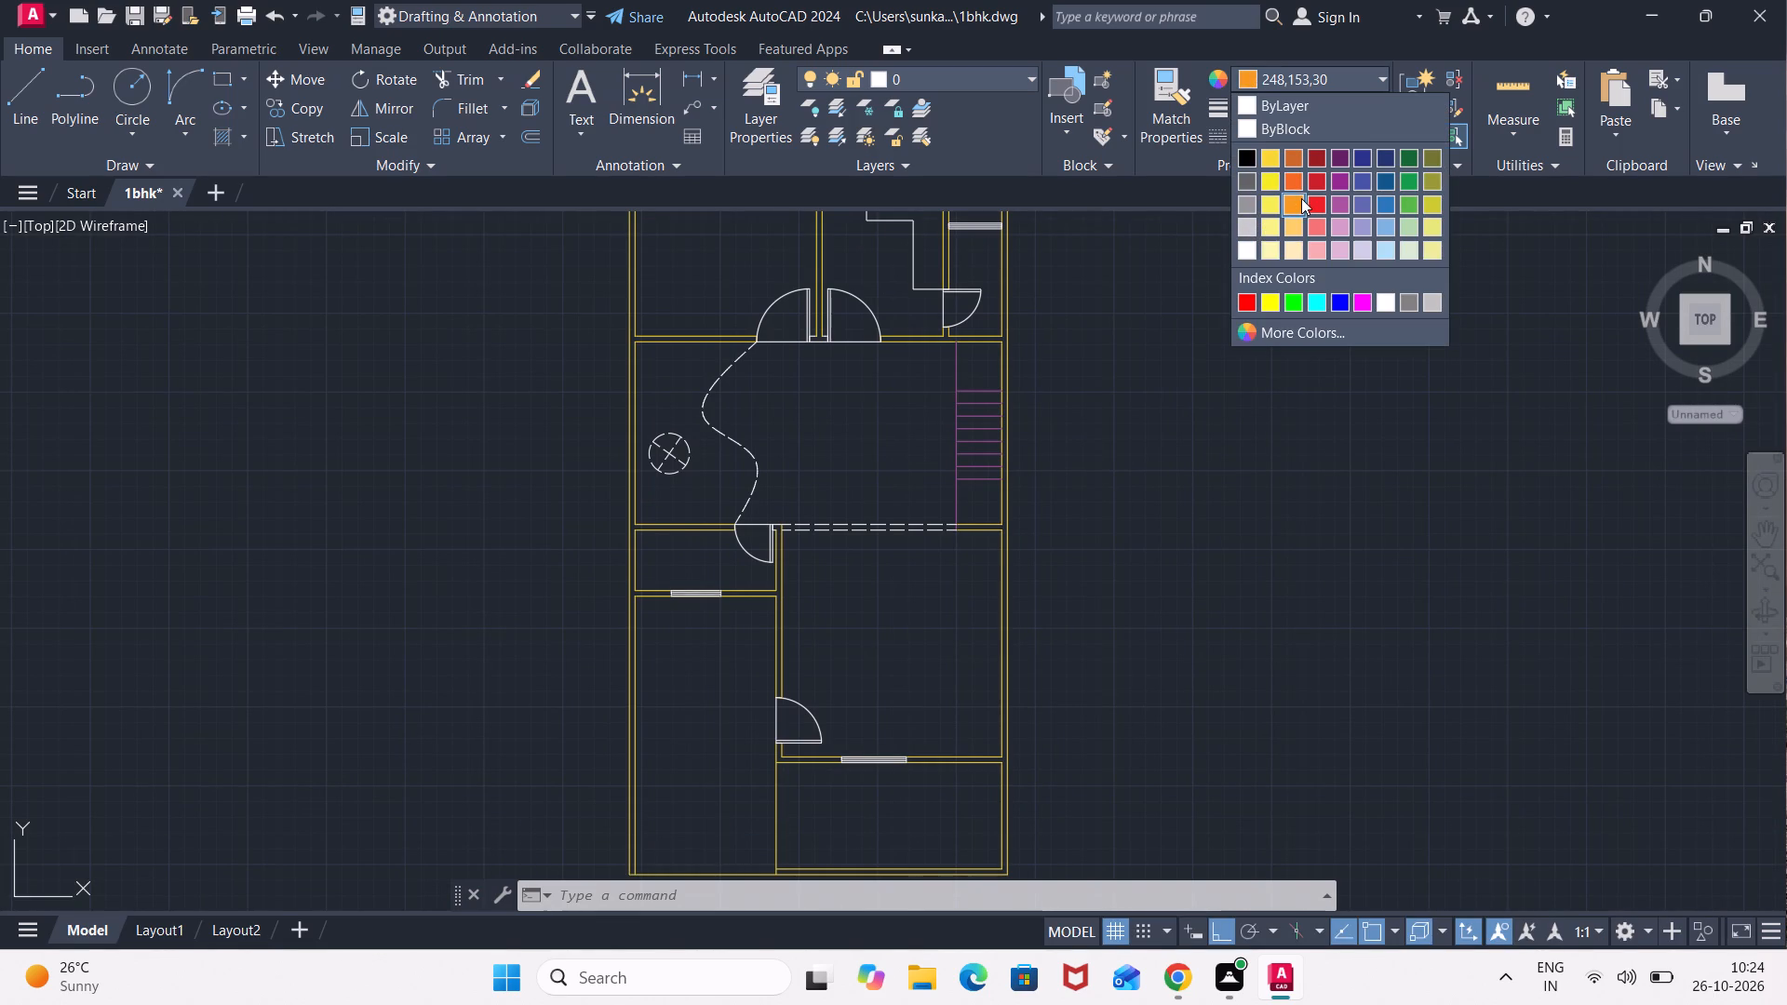
click(1297, 175)
key(l)
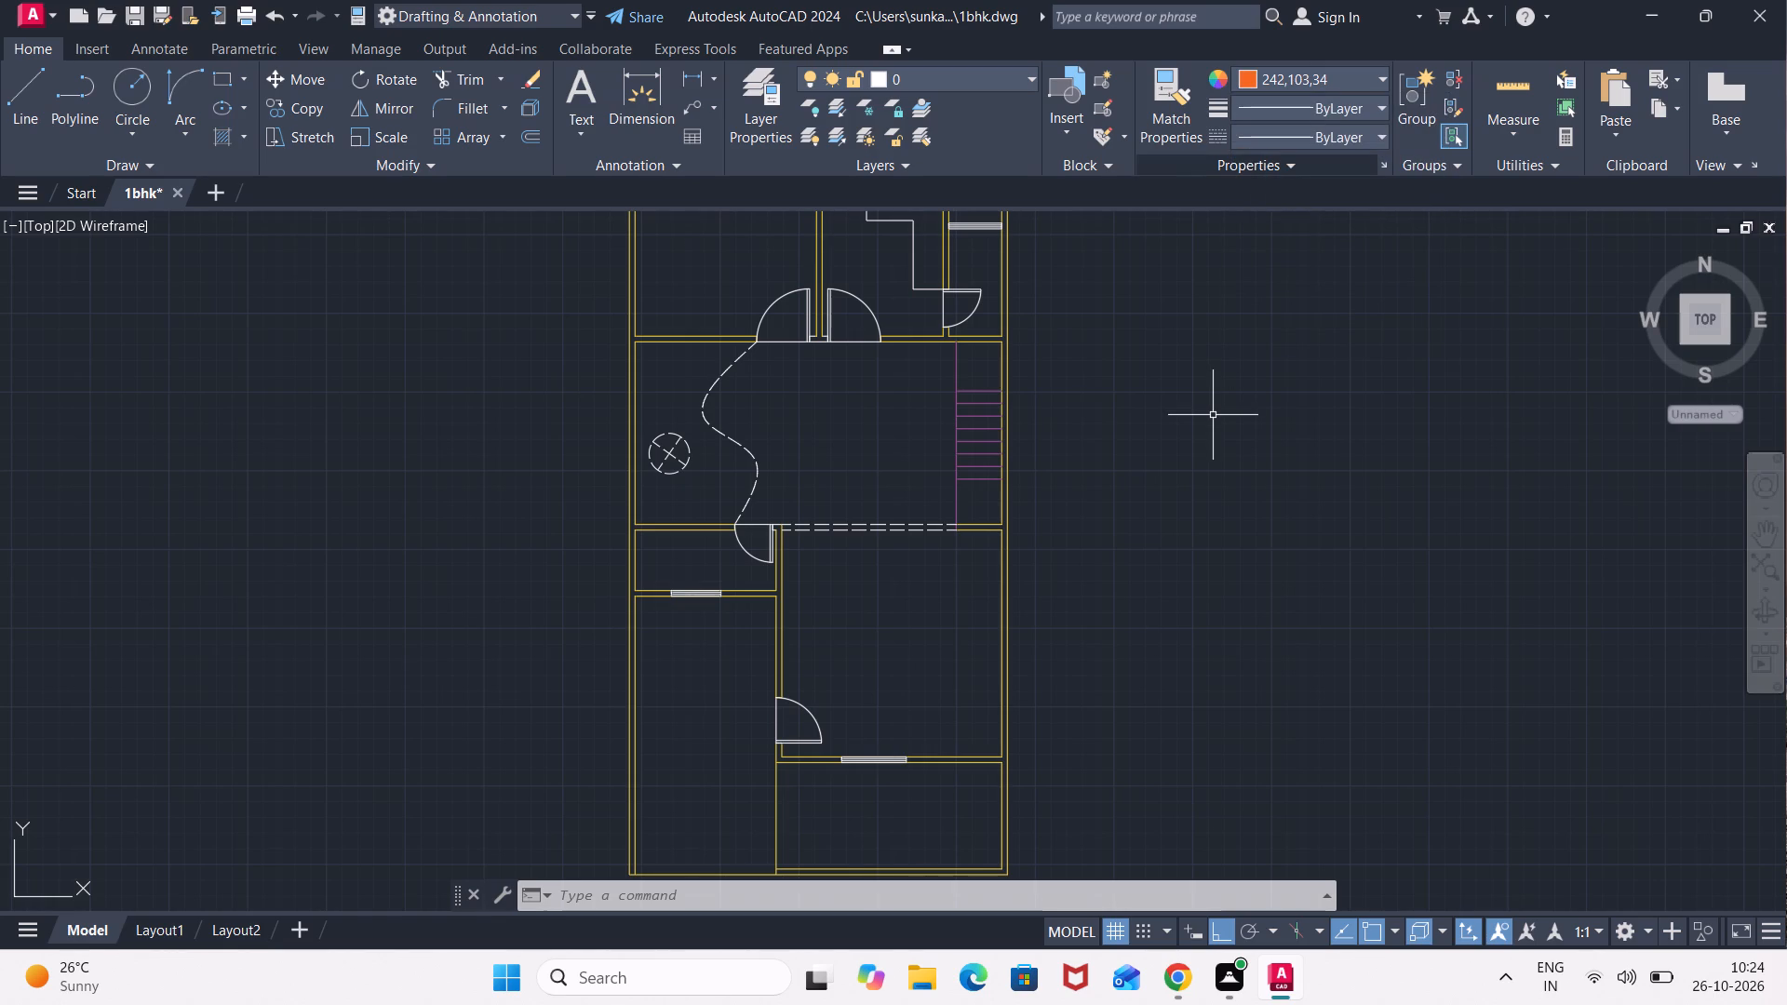
key(Return)
click(1214, 454)
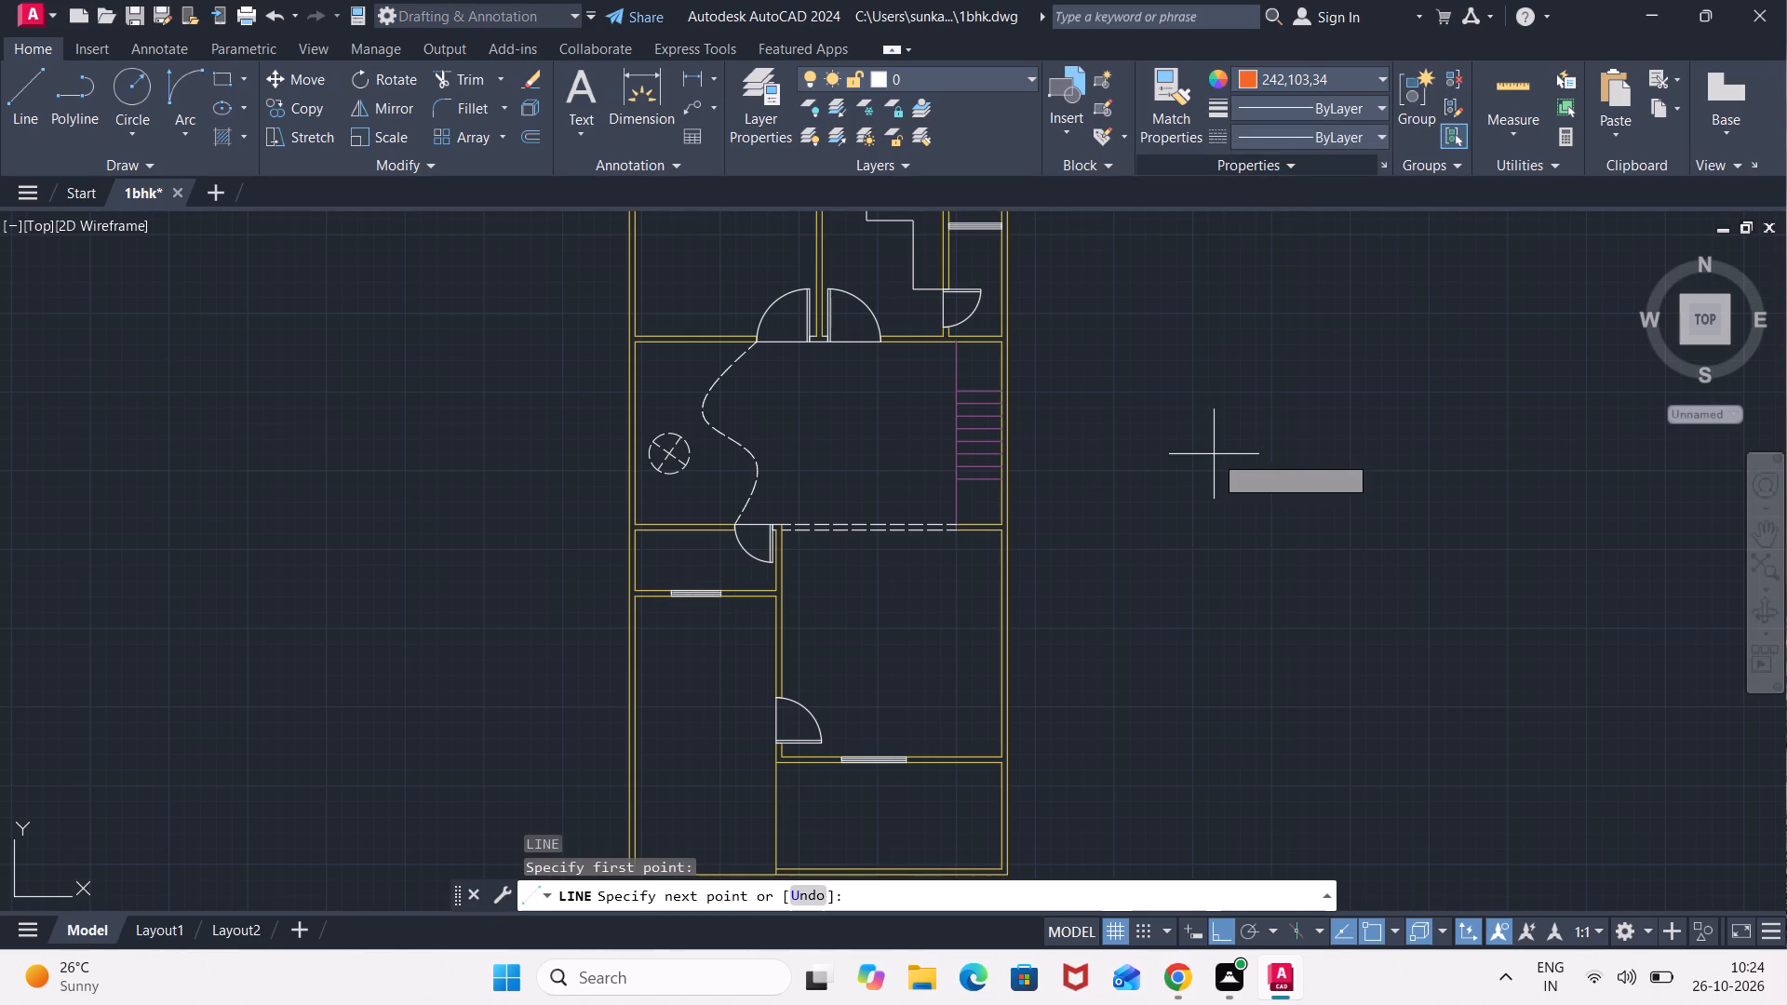
click(1224, 326)
key(Escape)
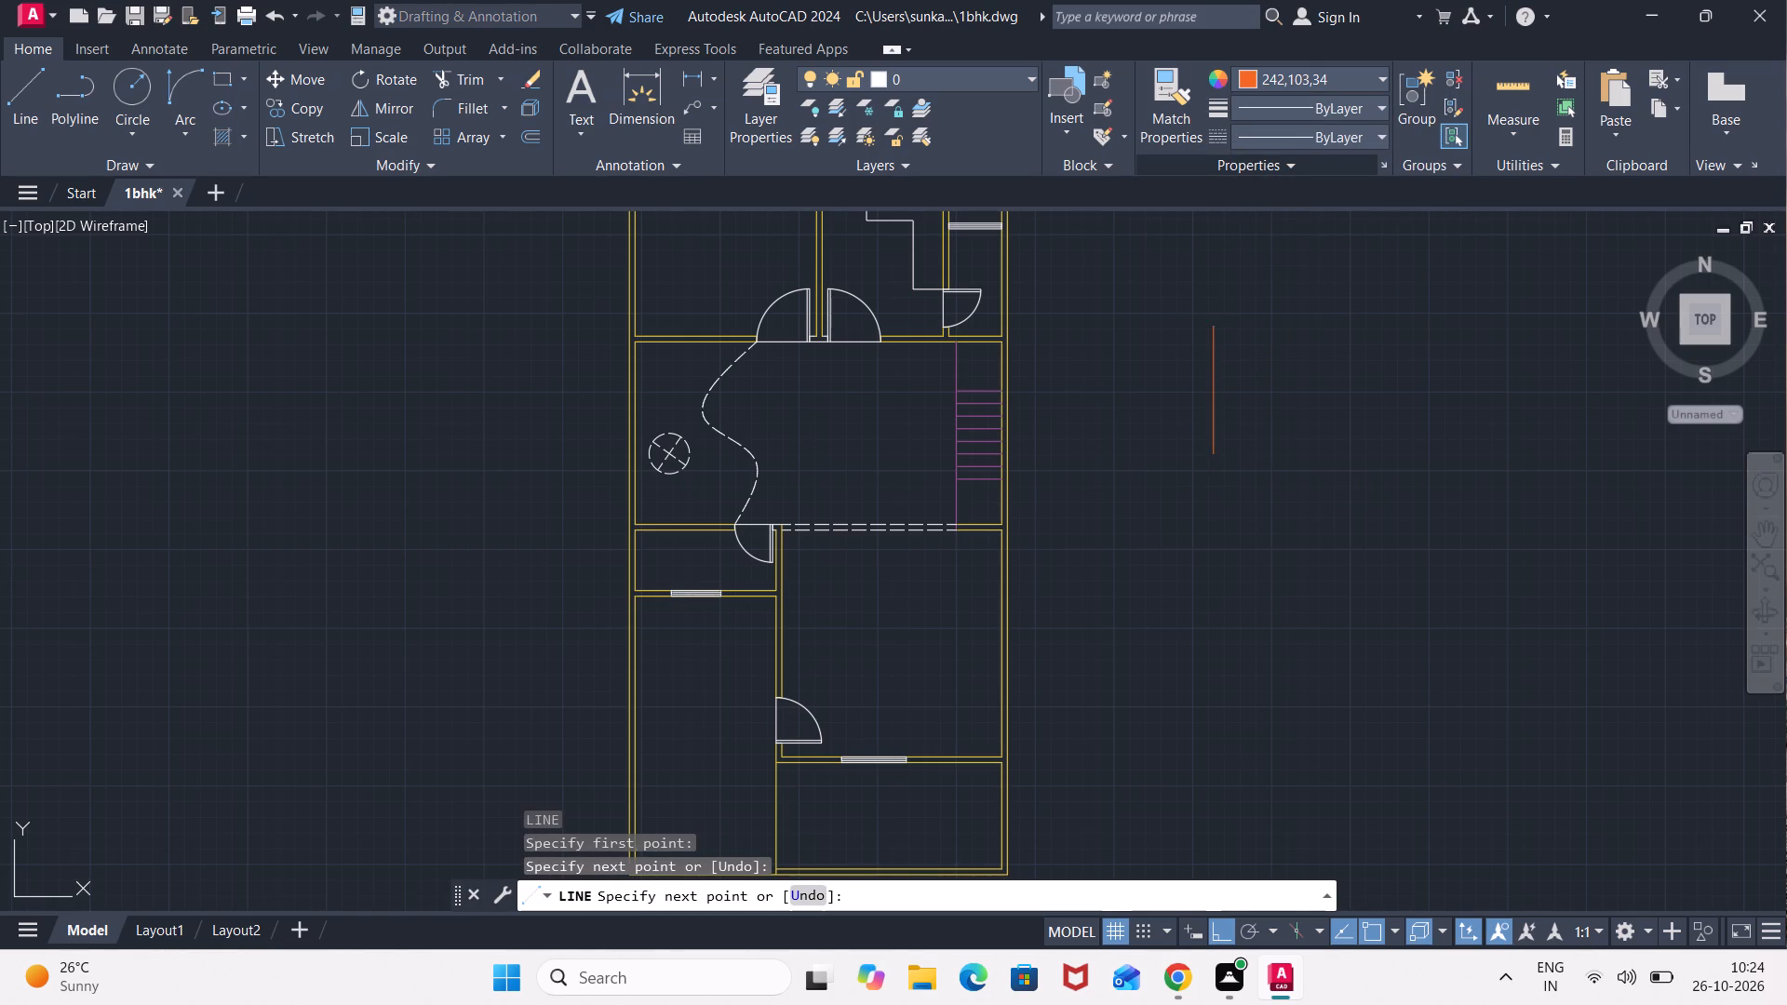
Match the orange sample line's properties onto the two adjacent doors above the hall, including their leaves, swing arcs and threshold lines.
click(1185, 115)
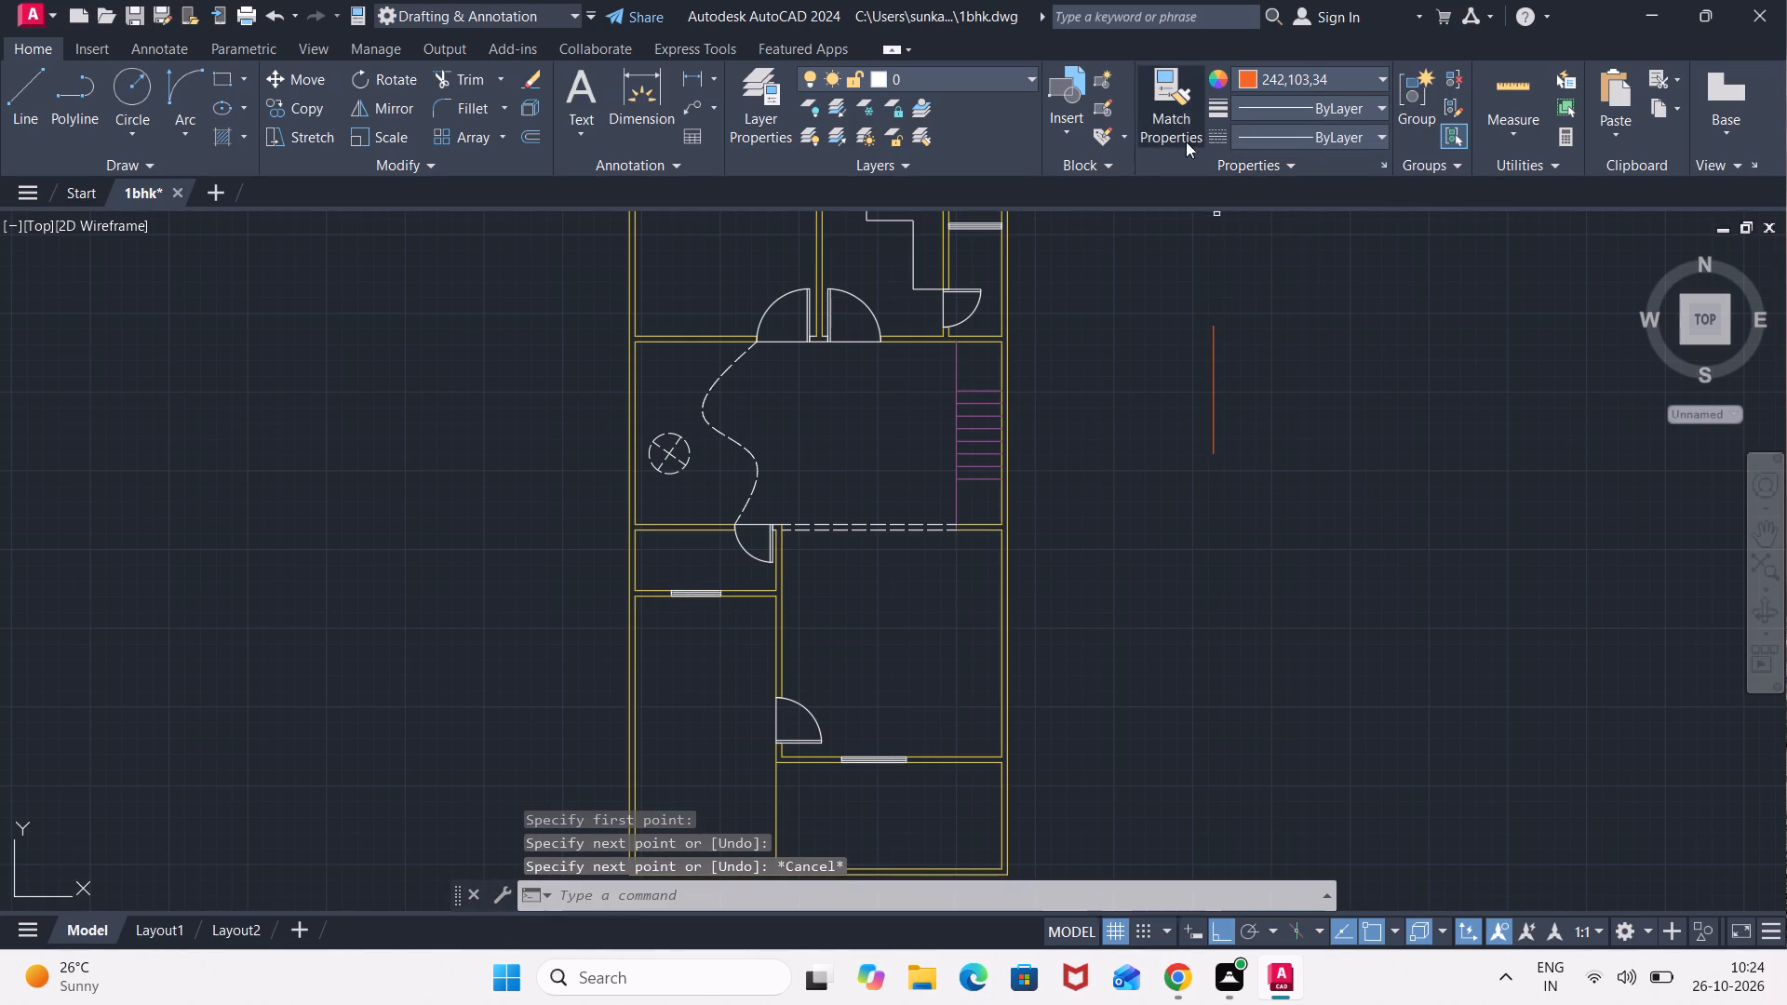
click(1215, 368)
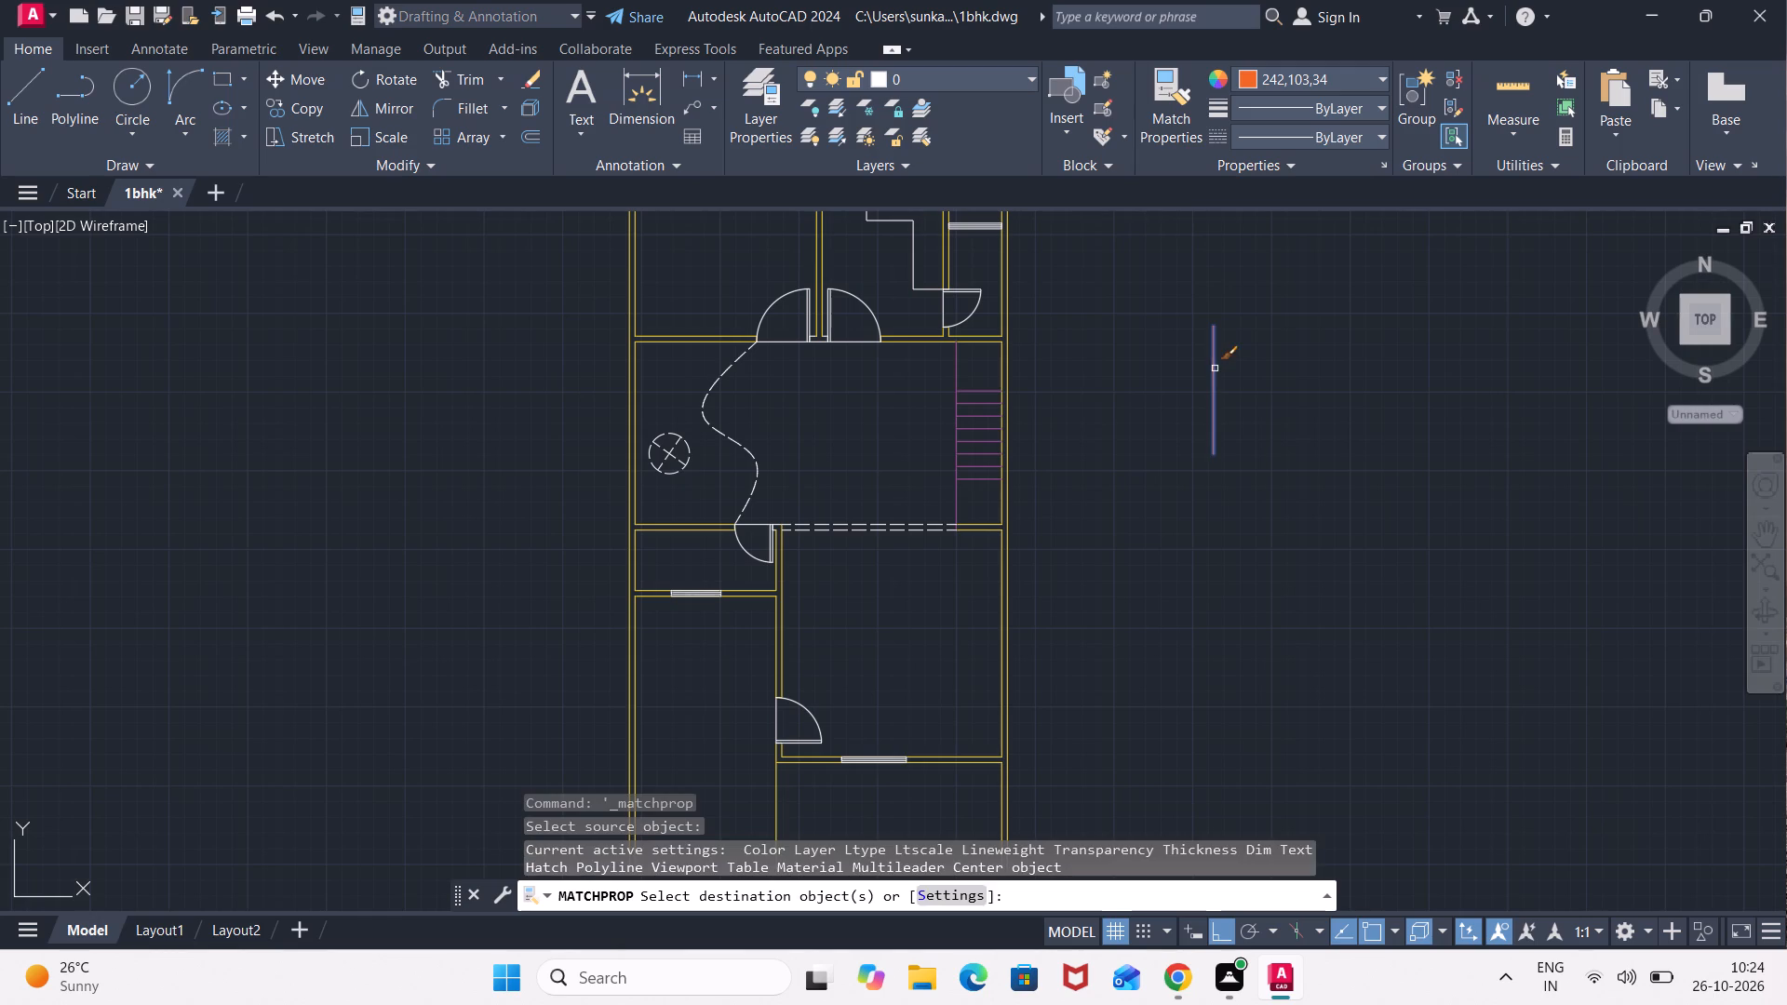
scroll(864, 296, up, 3)
click(867, 275)
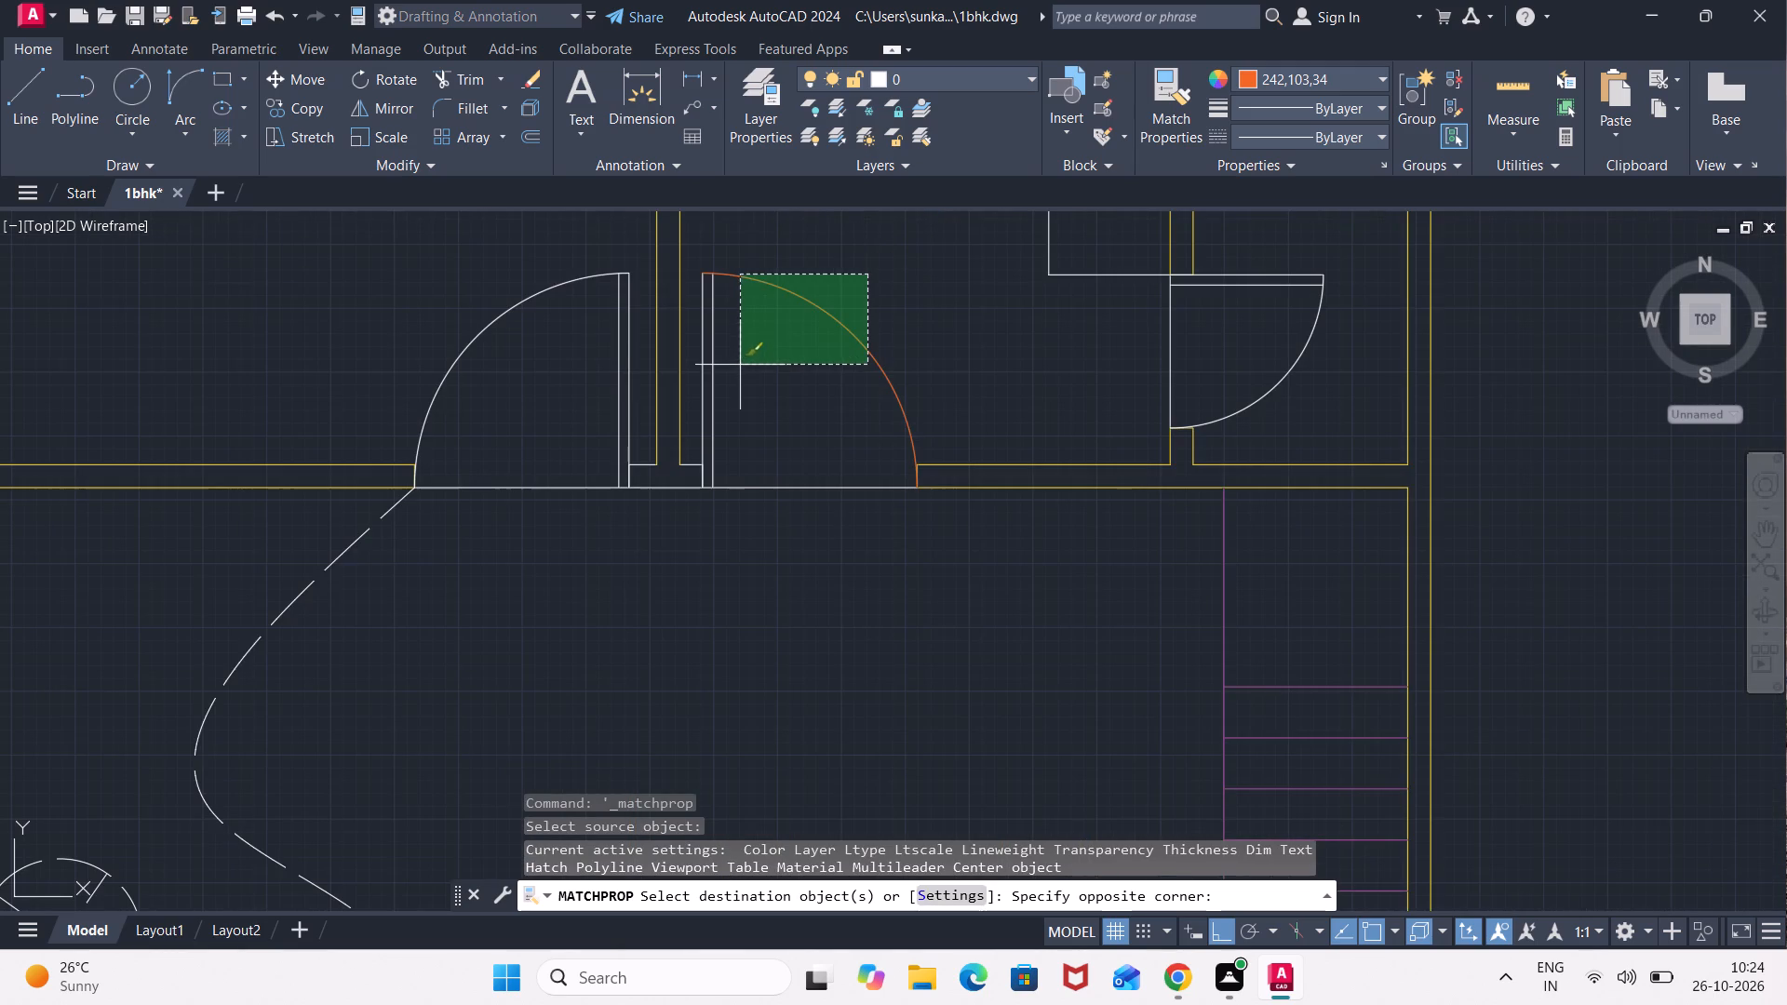
click(696, 410)
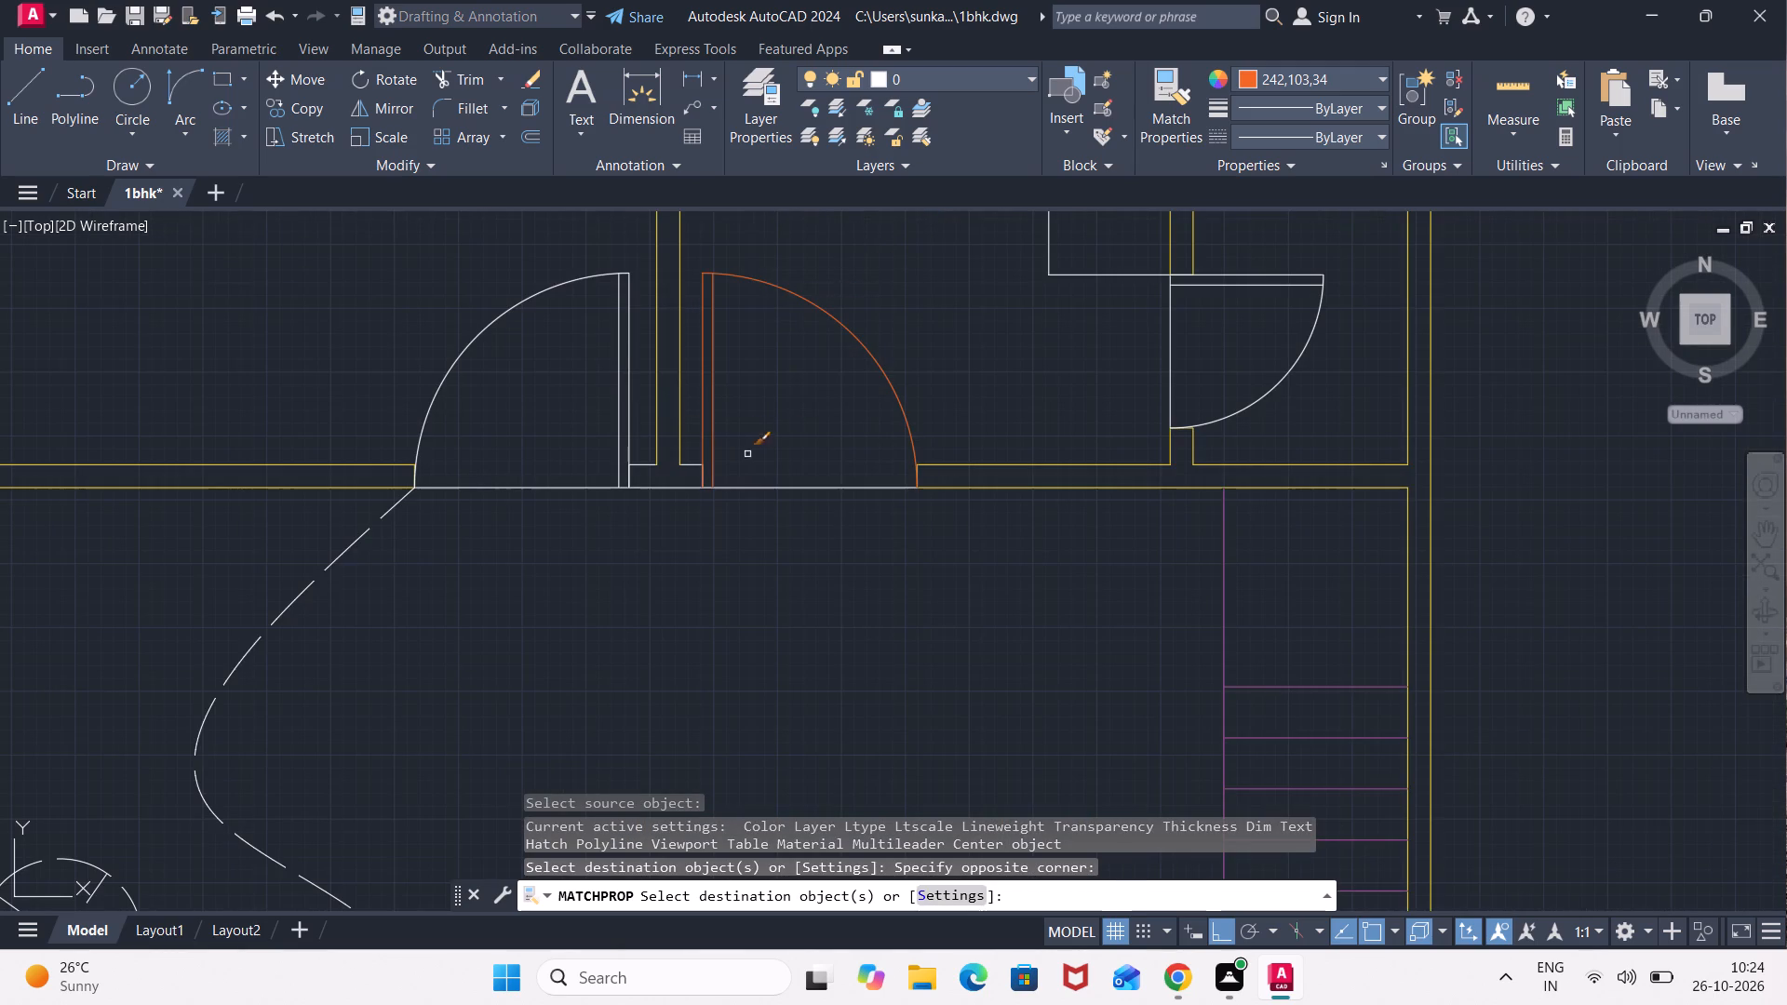
click(767, 487)
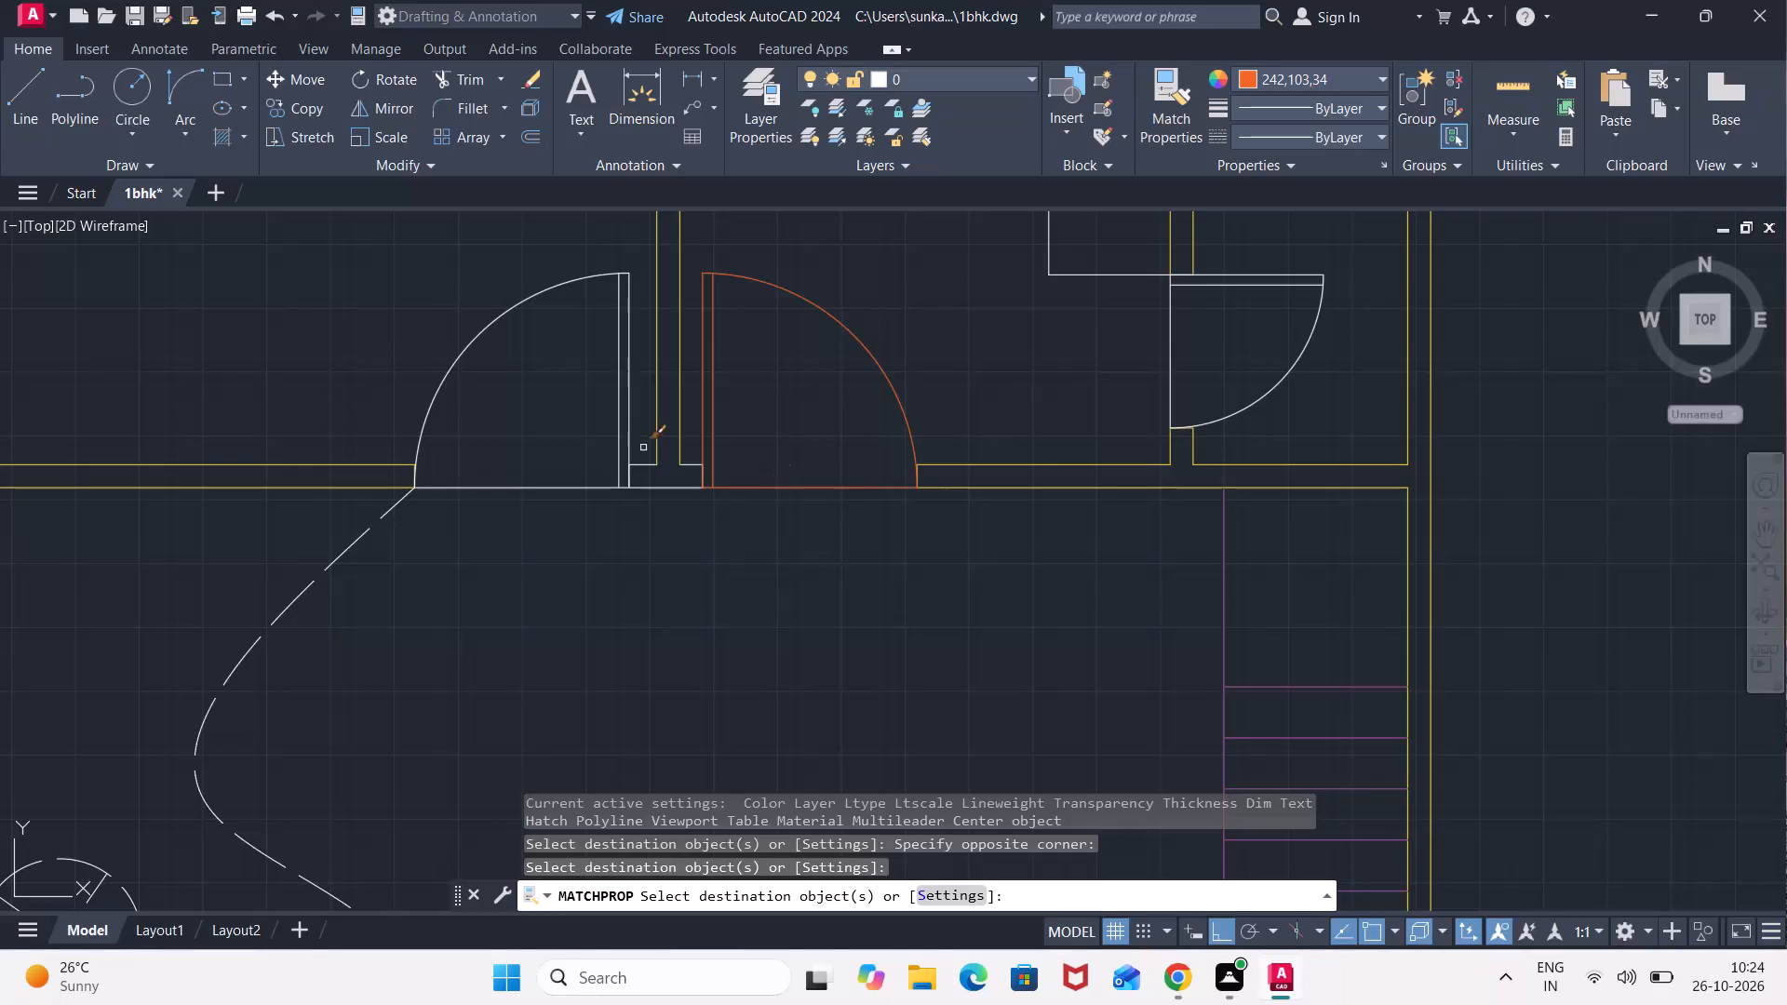
click(475, 323)
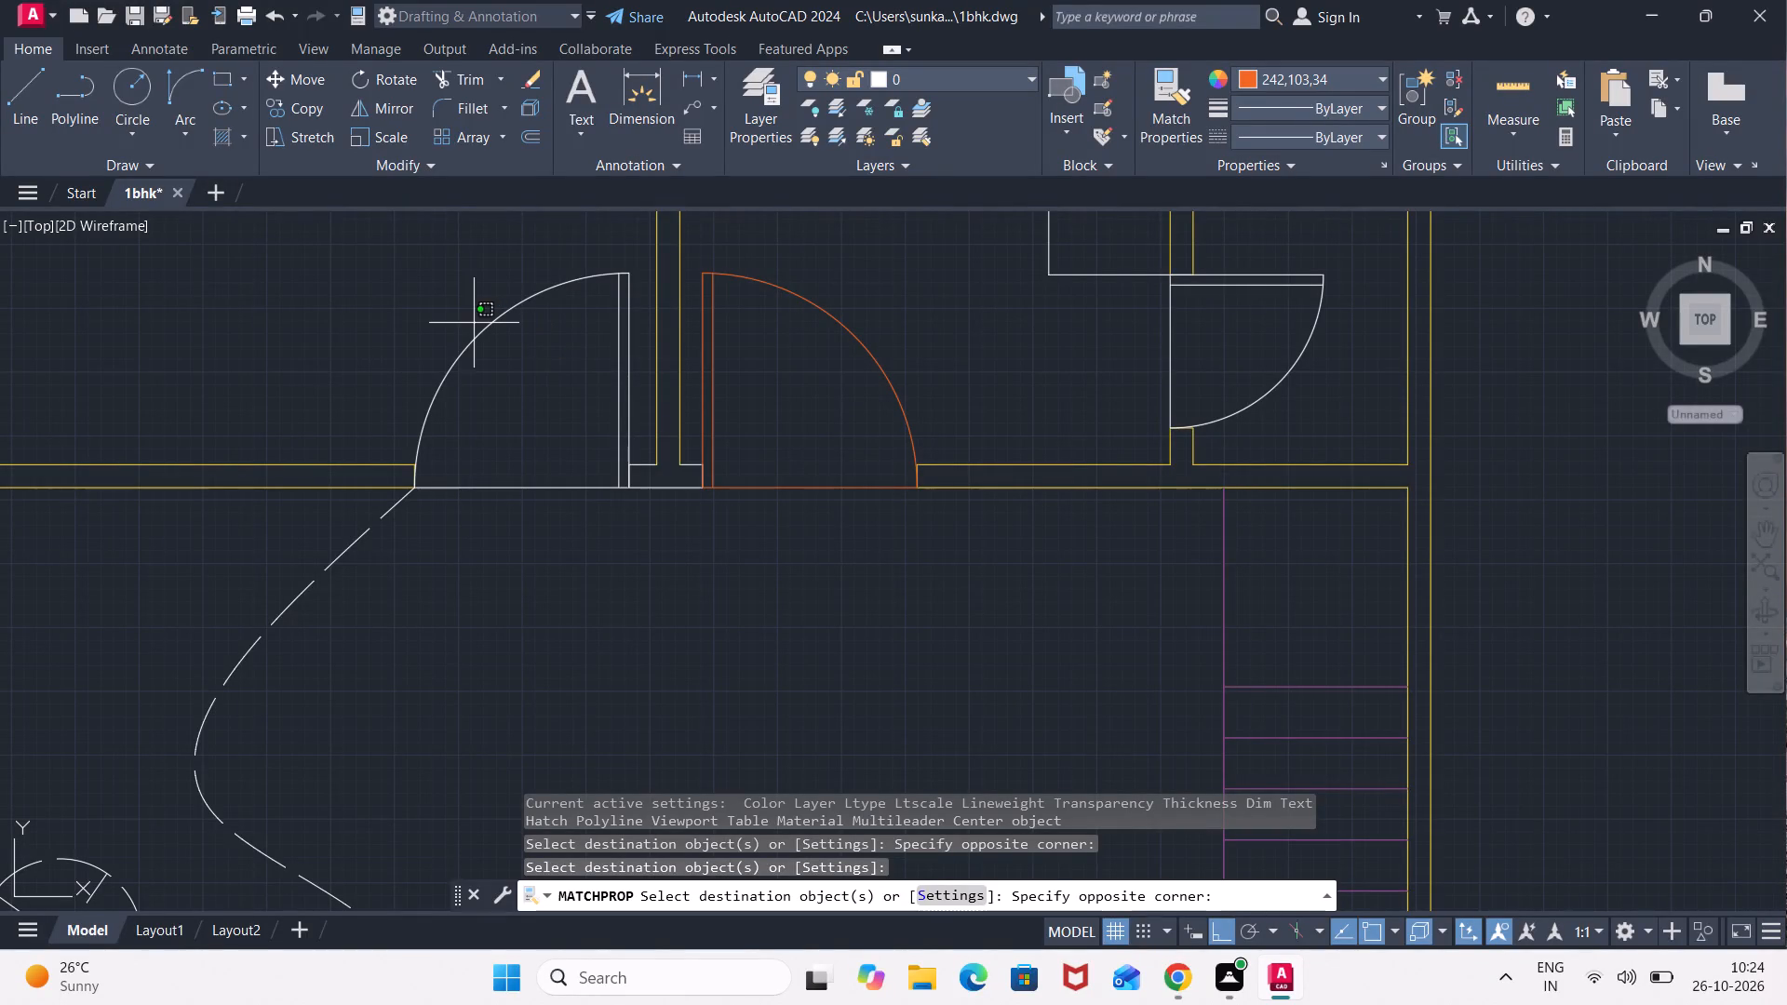
click(643, 402)
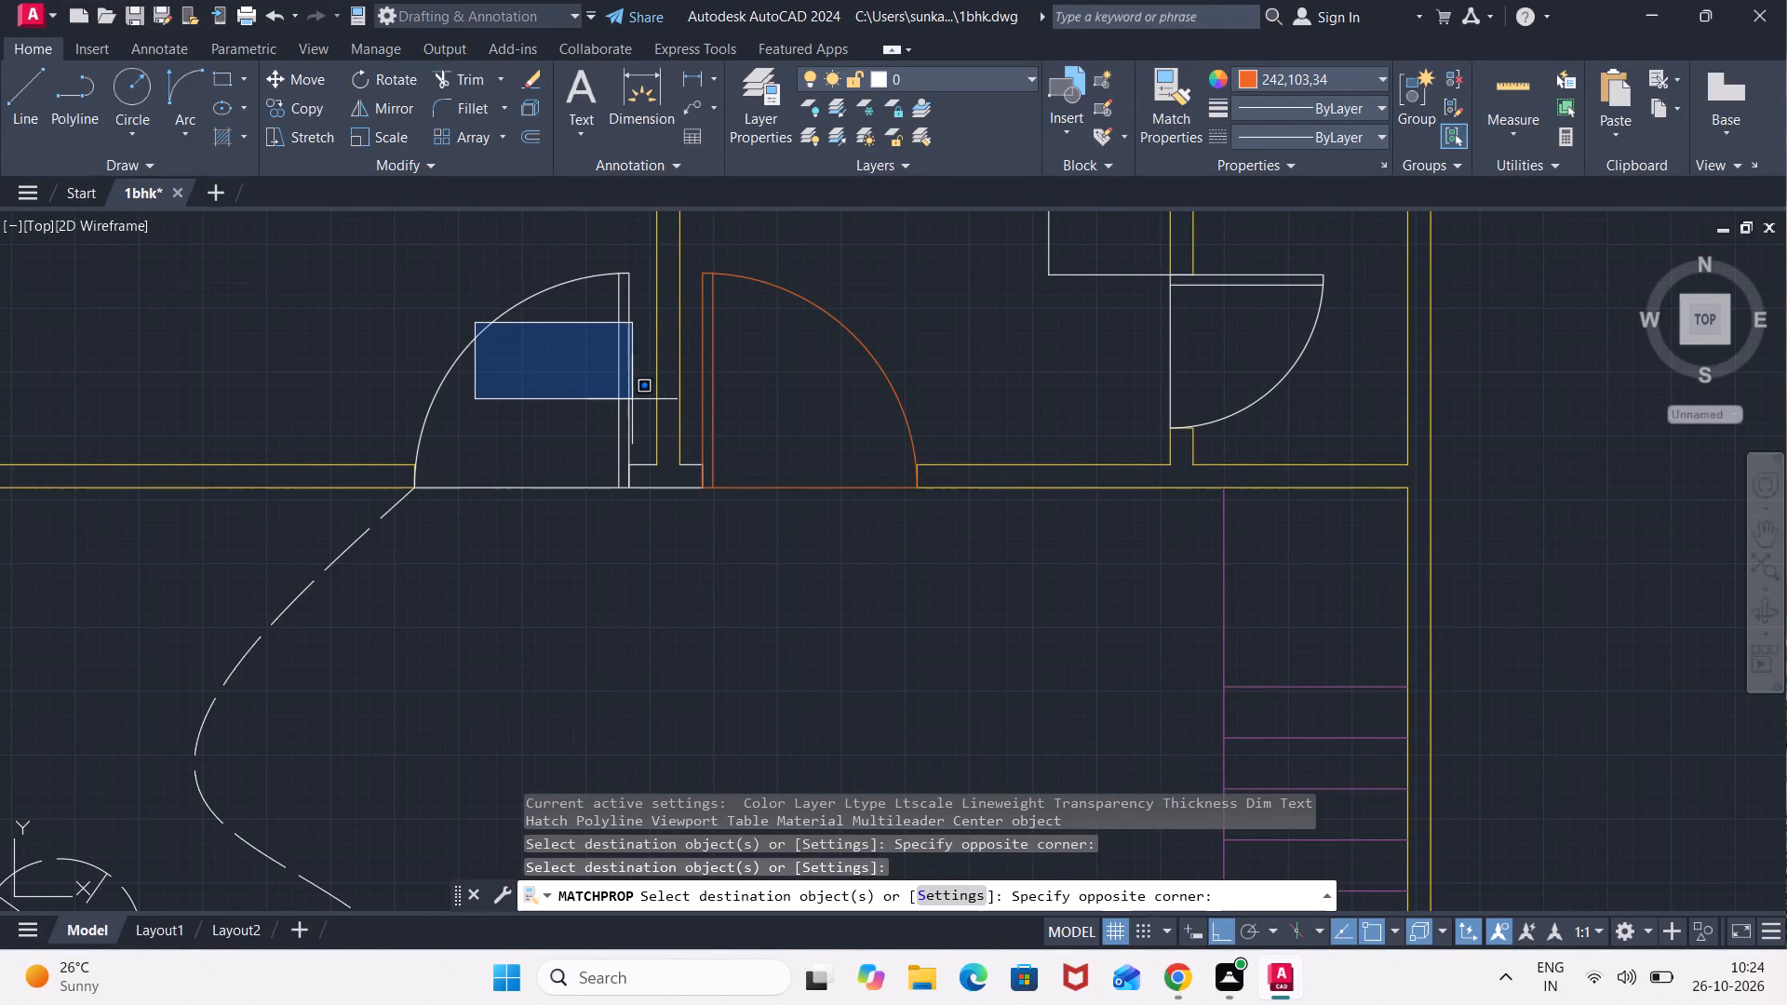
click(644, 367)
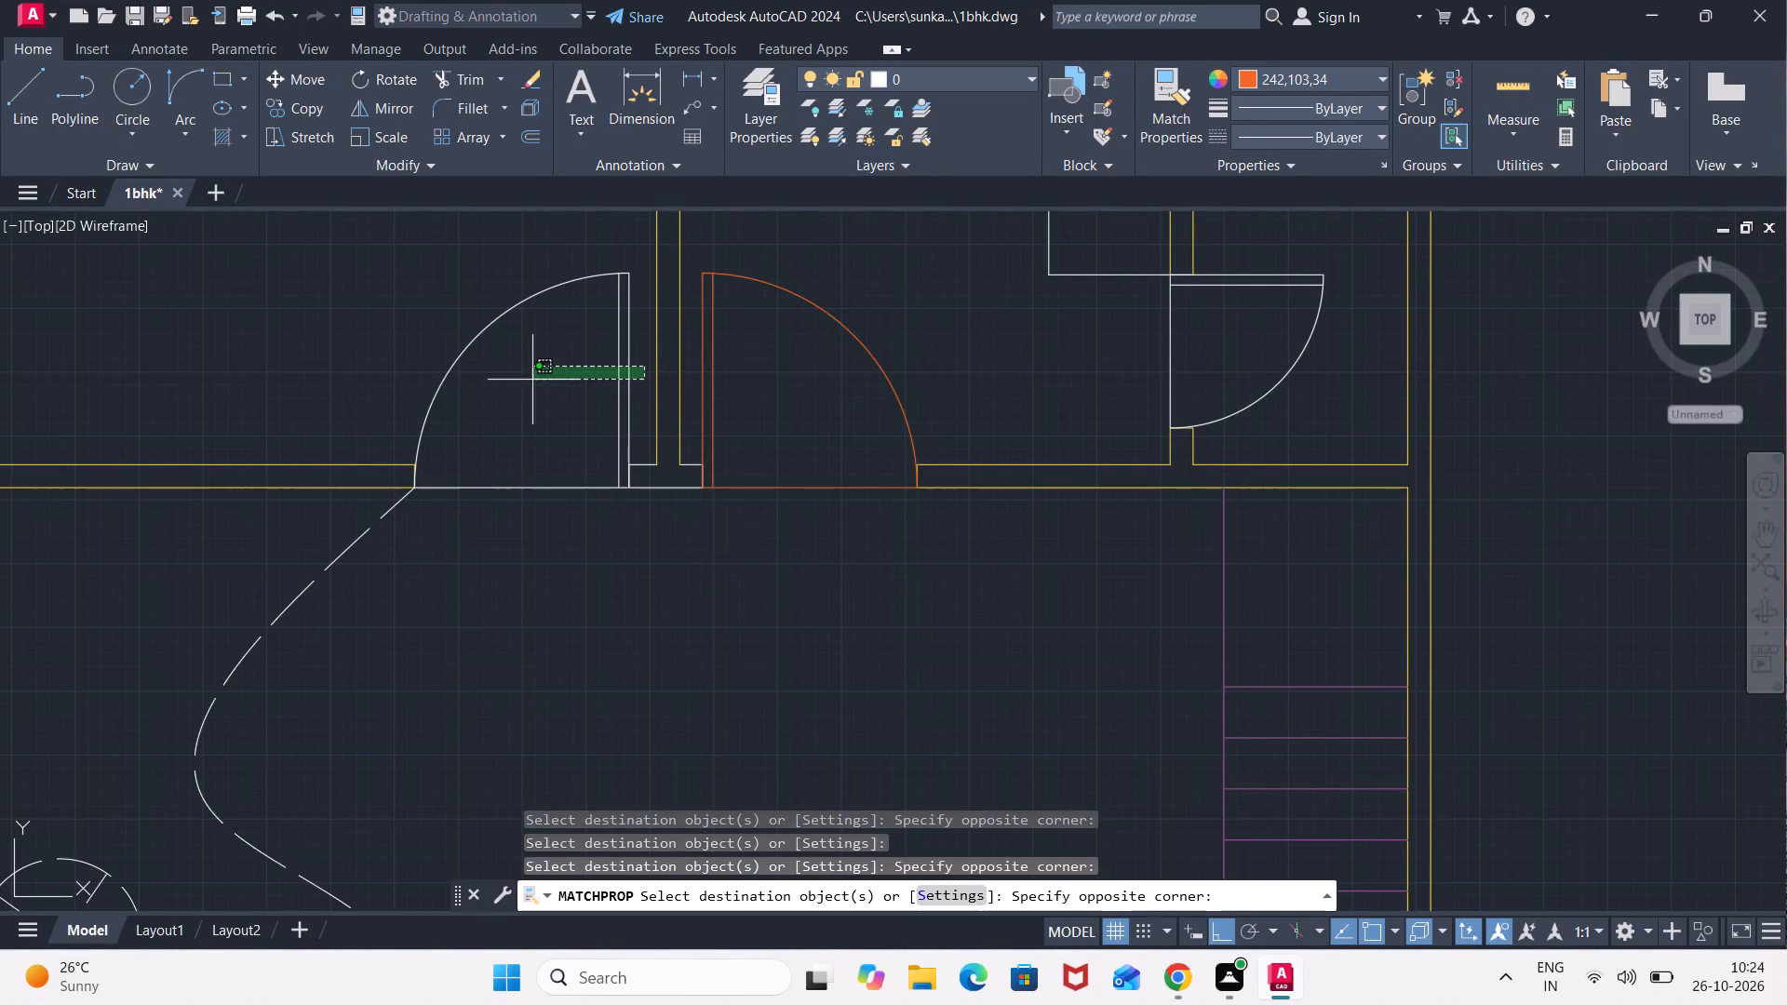
click(430, 404)
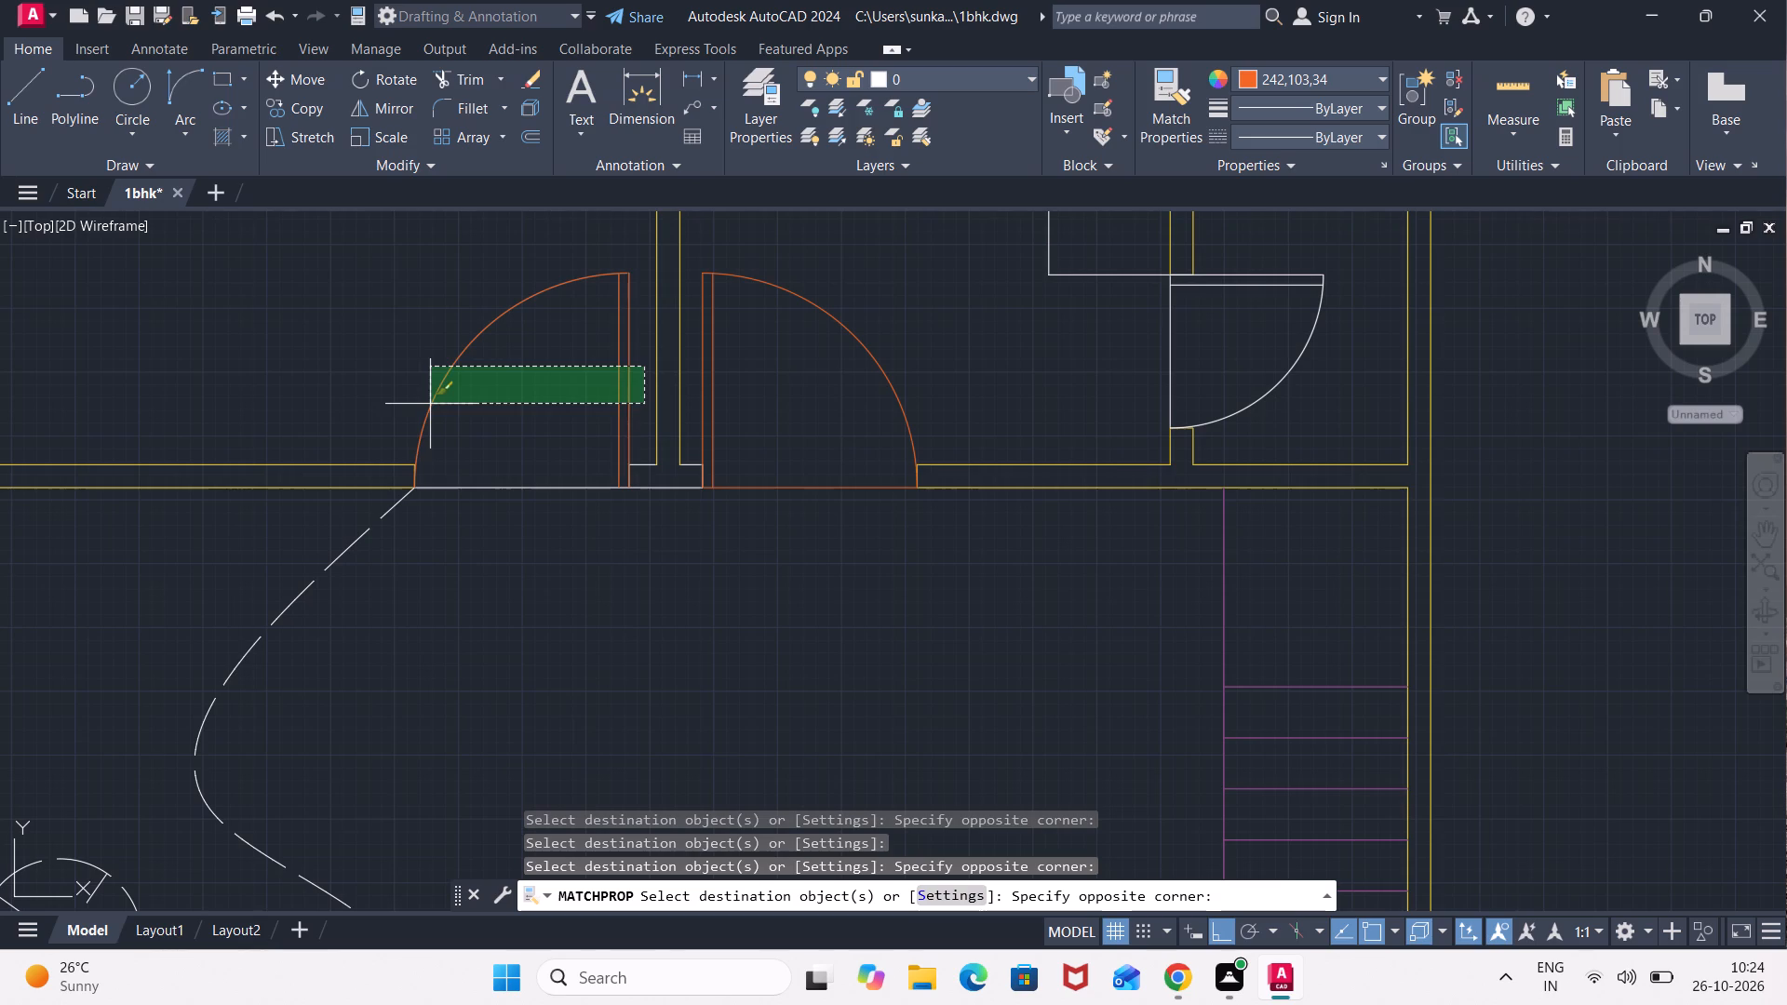
click(489, 485)
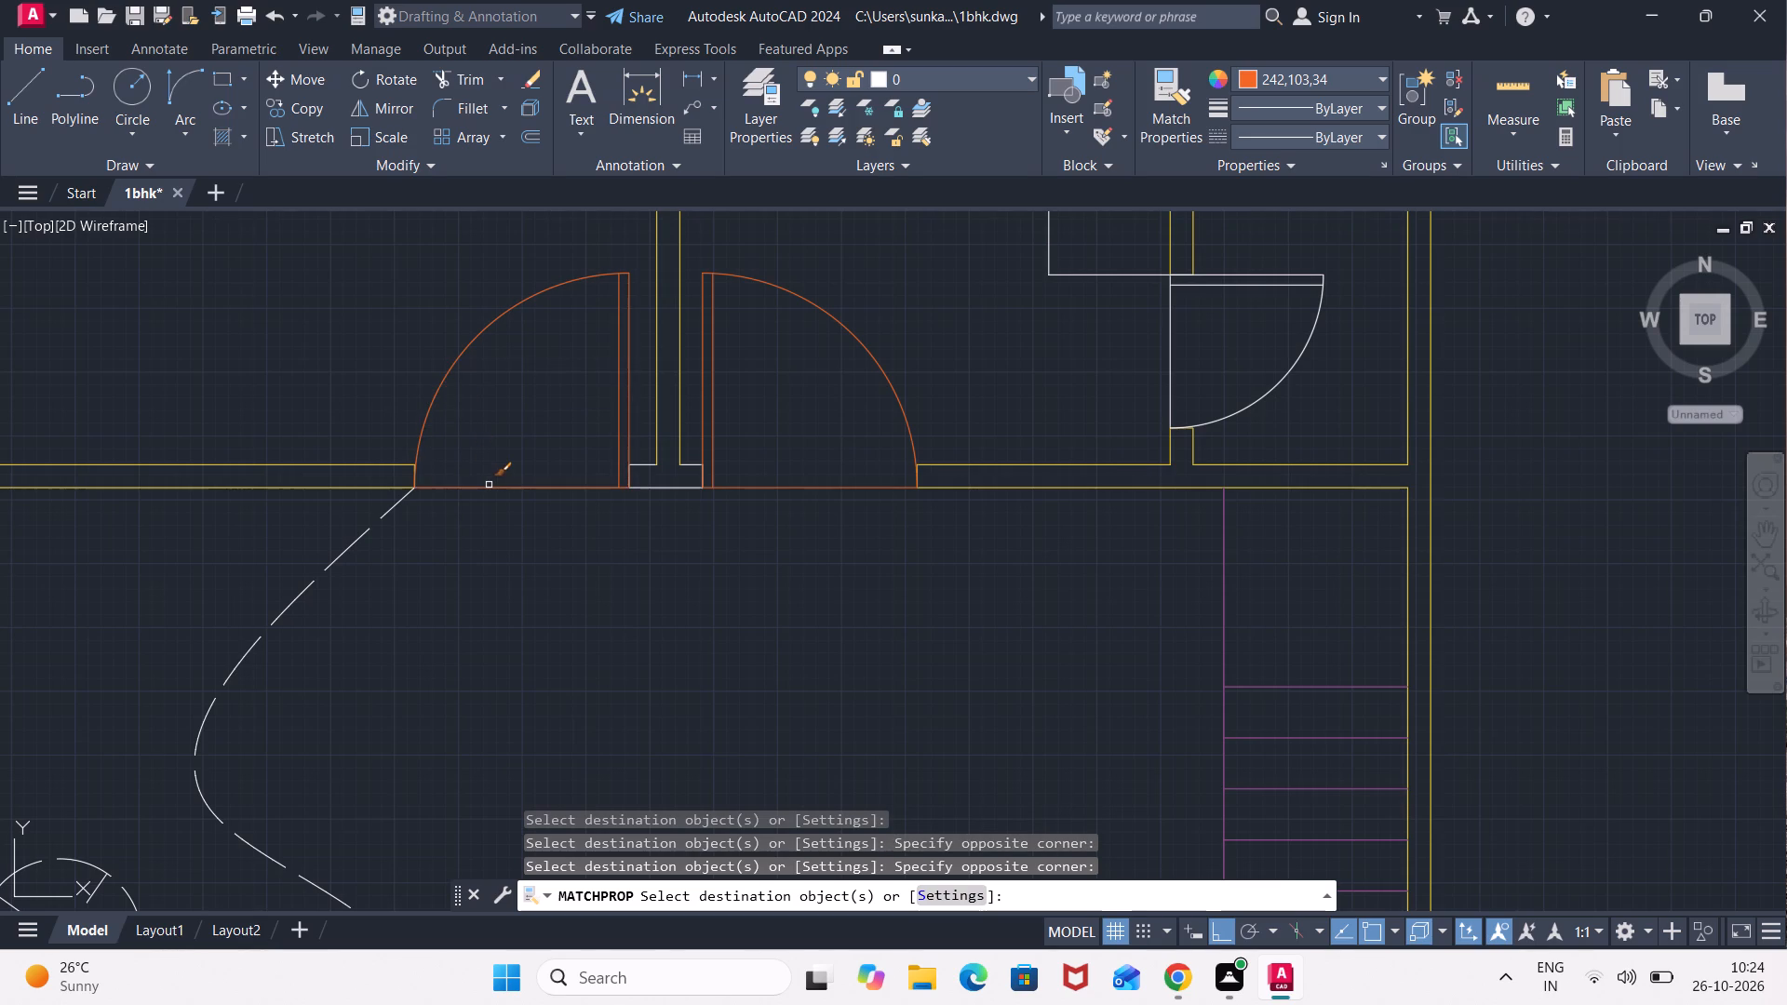
Apply the orange properties to the small door above the staircase, including its leaf, swing arc and opening line.
scroll(508, 530, down, 1)
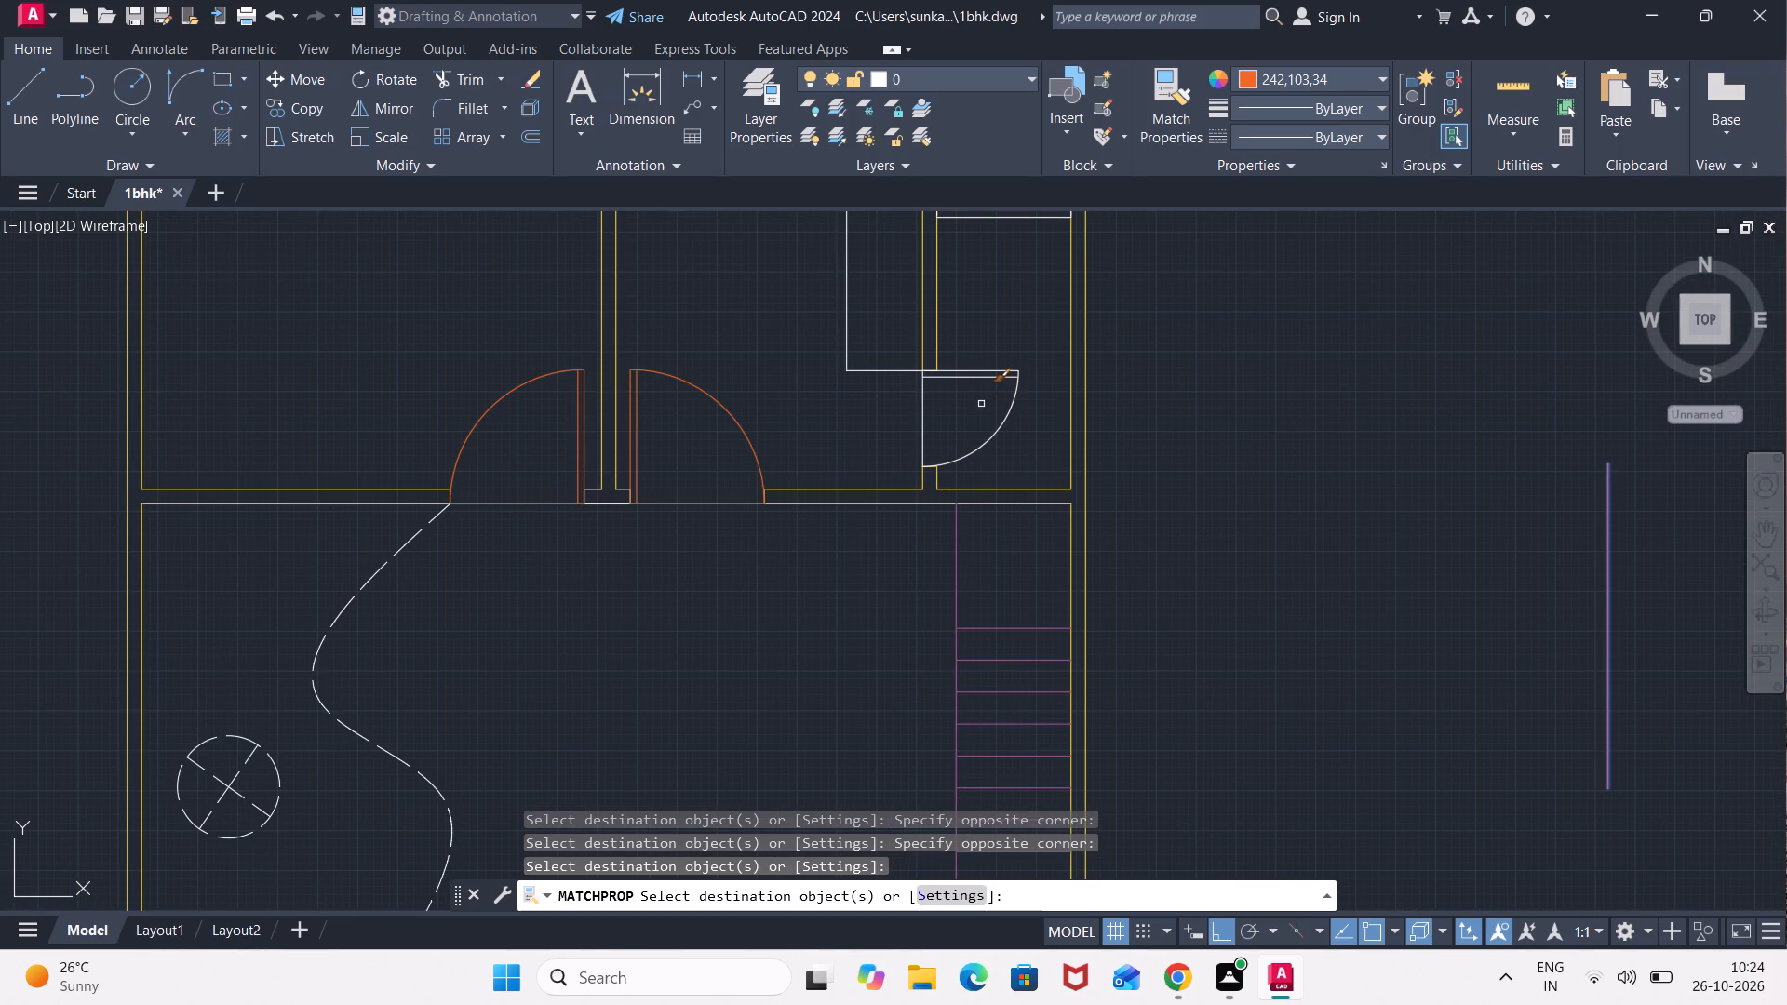
click(1001, 349)
click(972, 460)
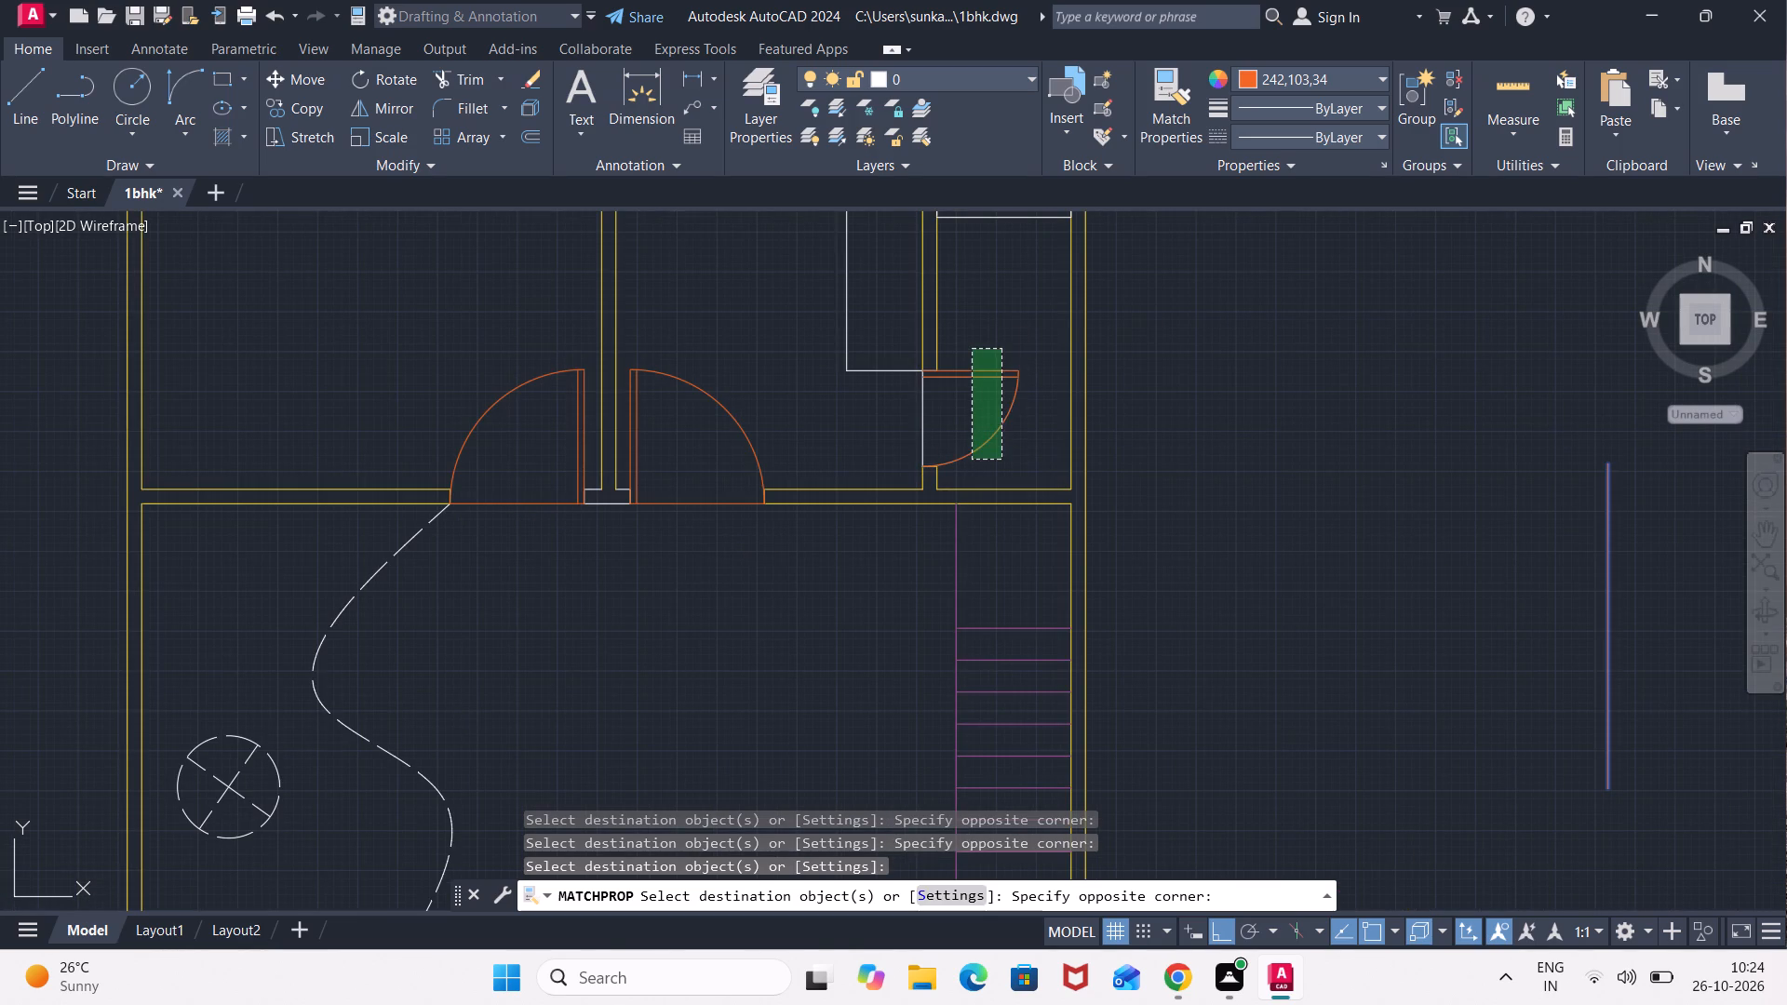
click(925, 433)
Apply the orange properties to the door beside the crossed dashed area, including its leaf, swing arc and threshold line.
scroll(925, 433, down, 1)
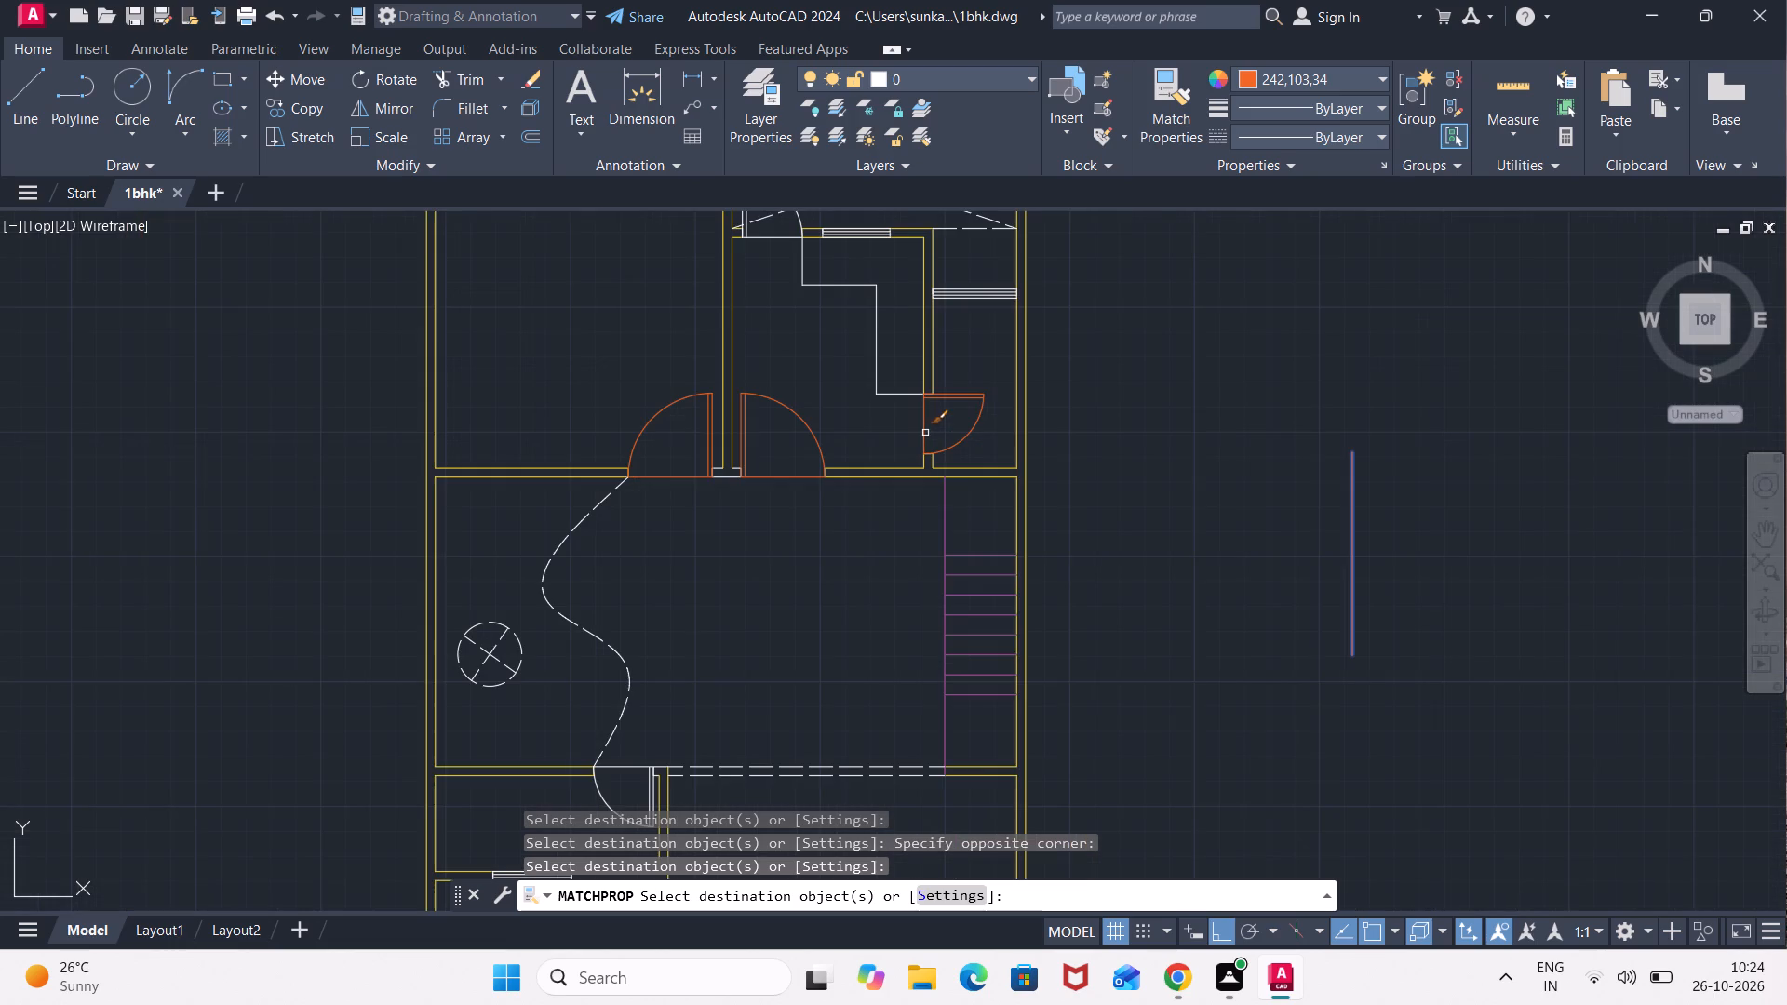
middle_drag(988, 328, 969, 448)
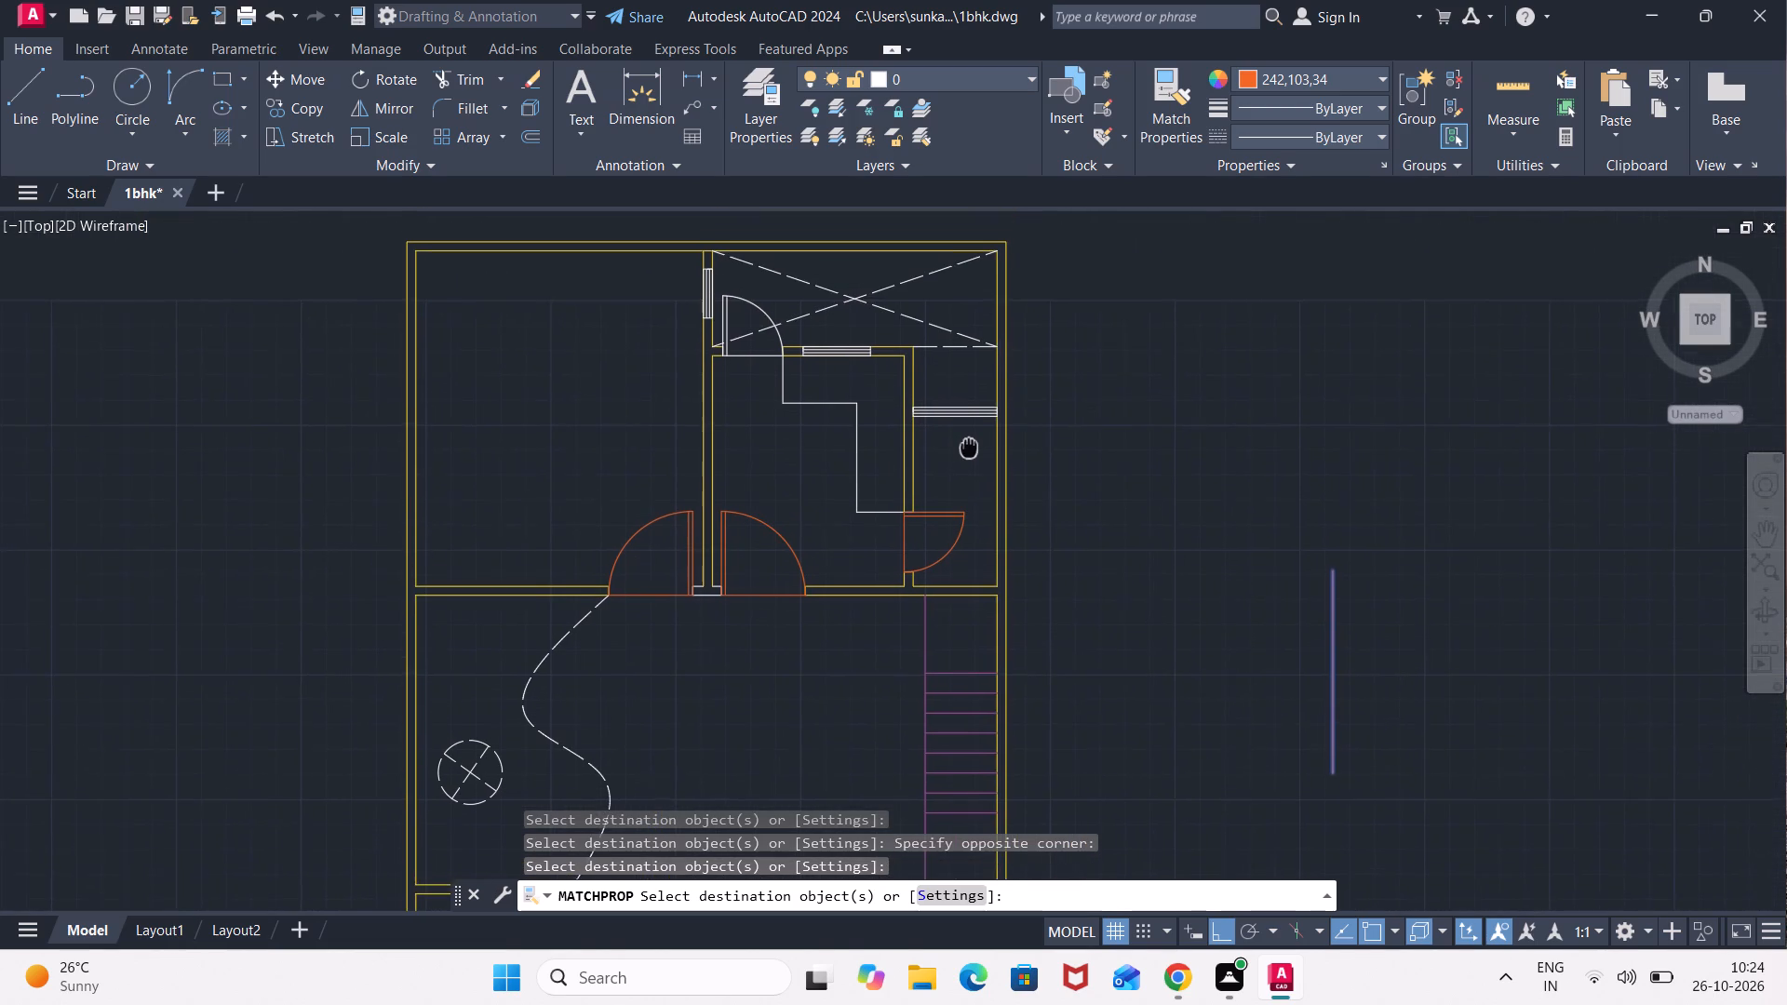
middle_drag(969, 448, 972, 464)
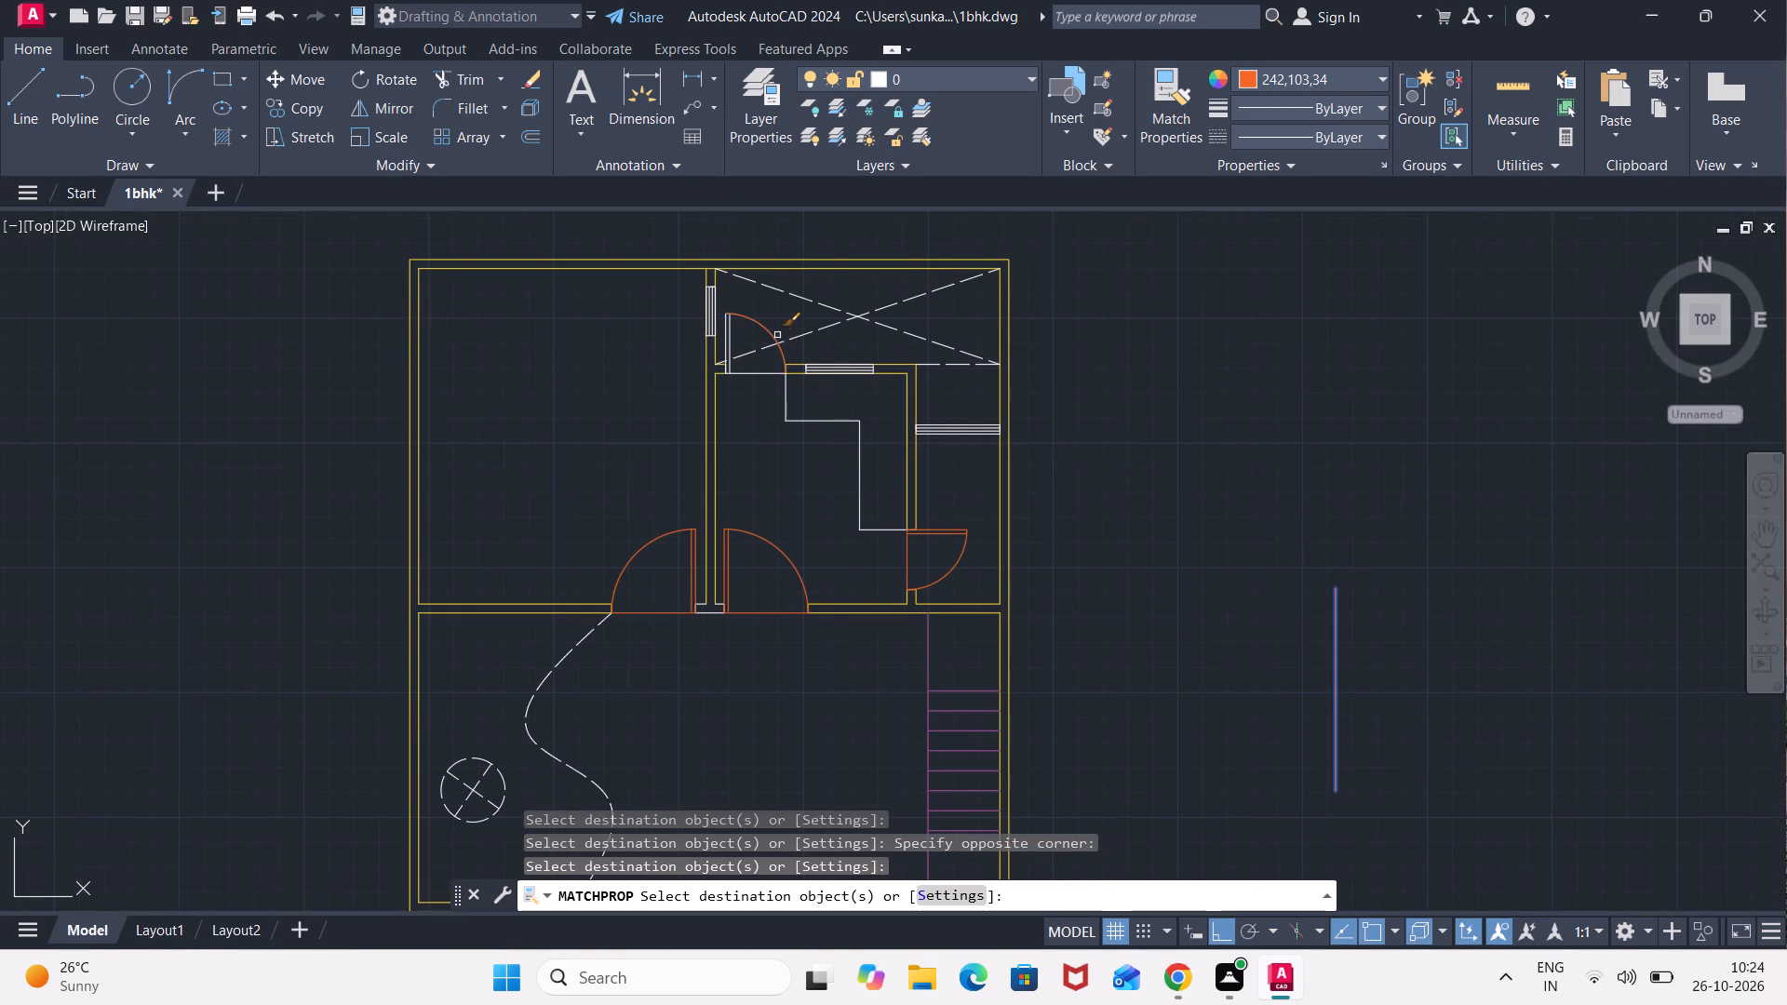
scroll(777, 328, up, 2)
click(764, 317)
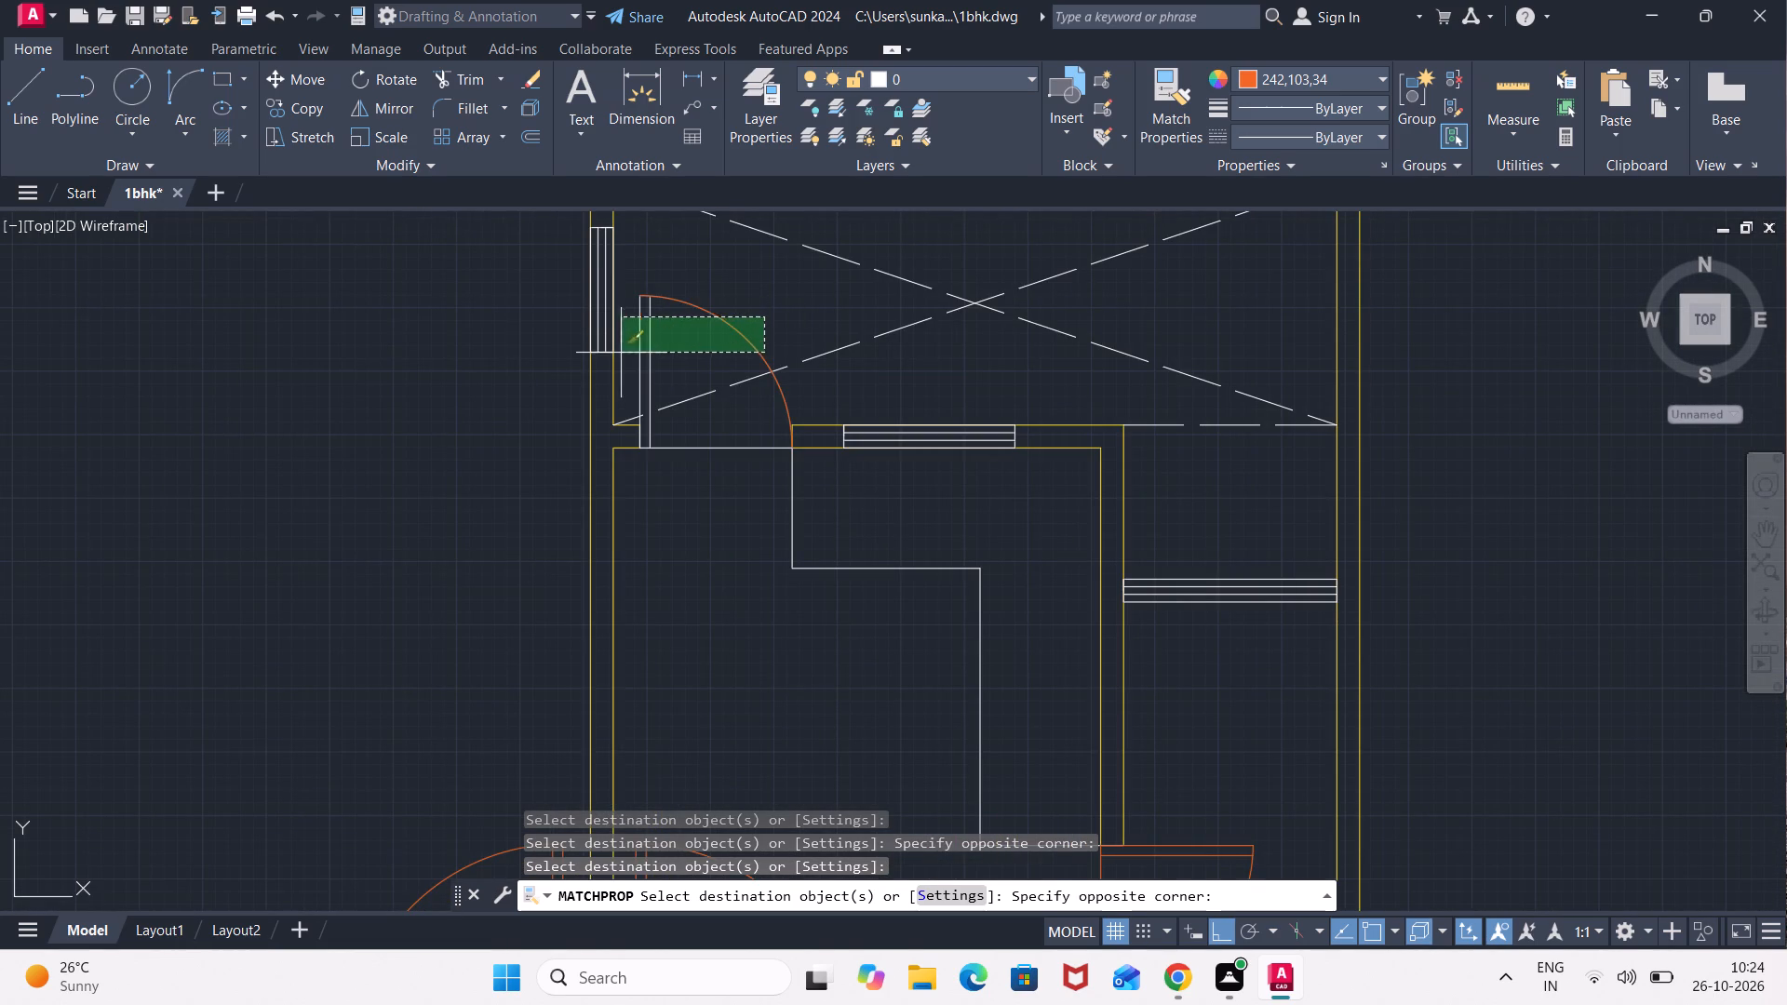
click(625, 356)
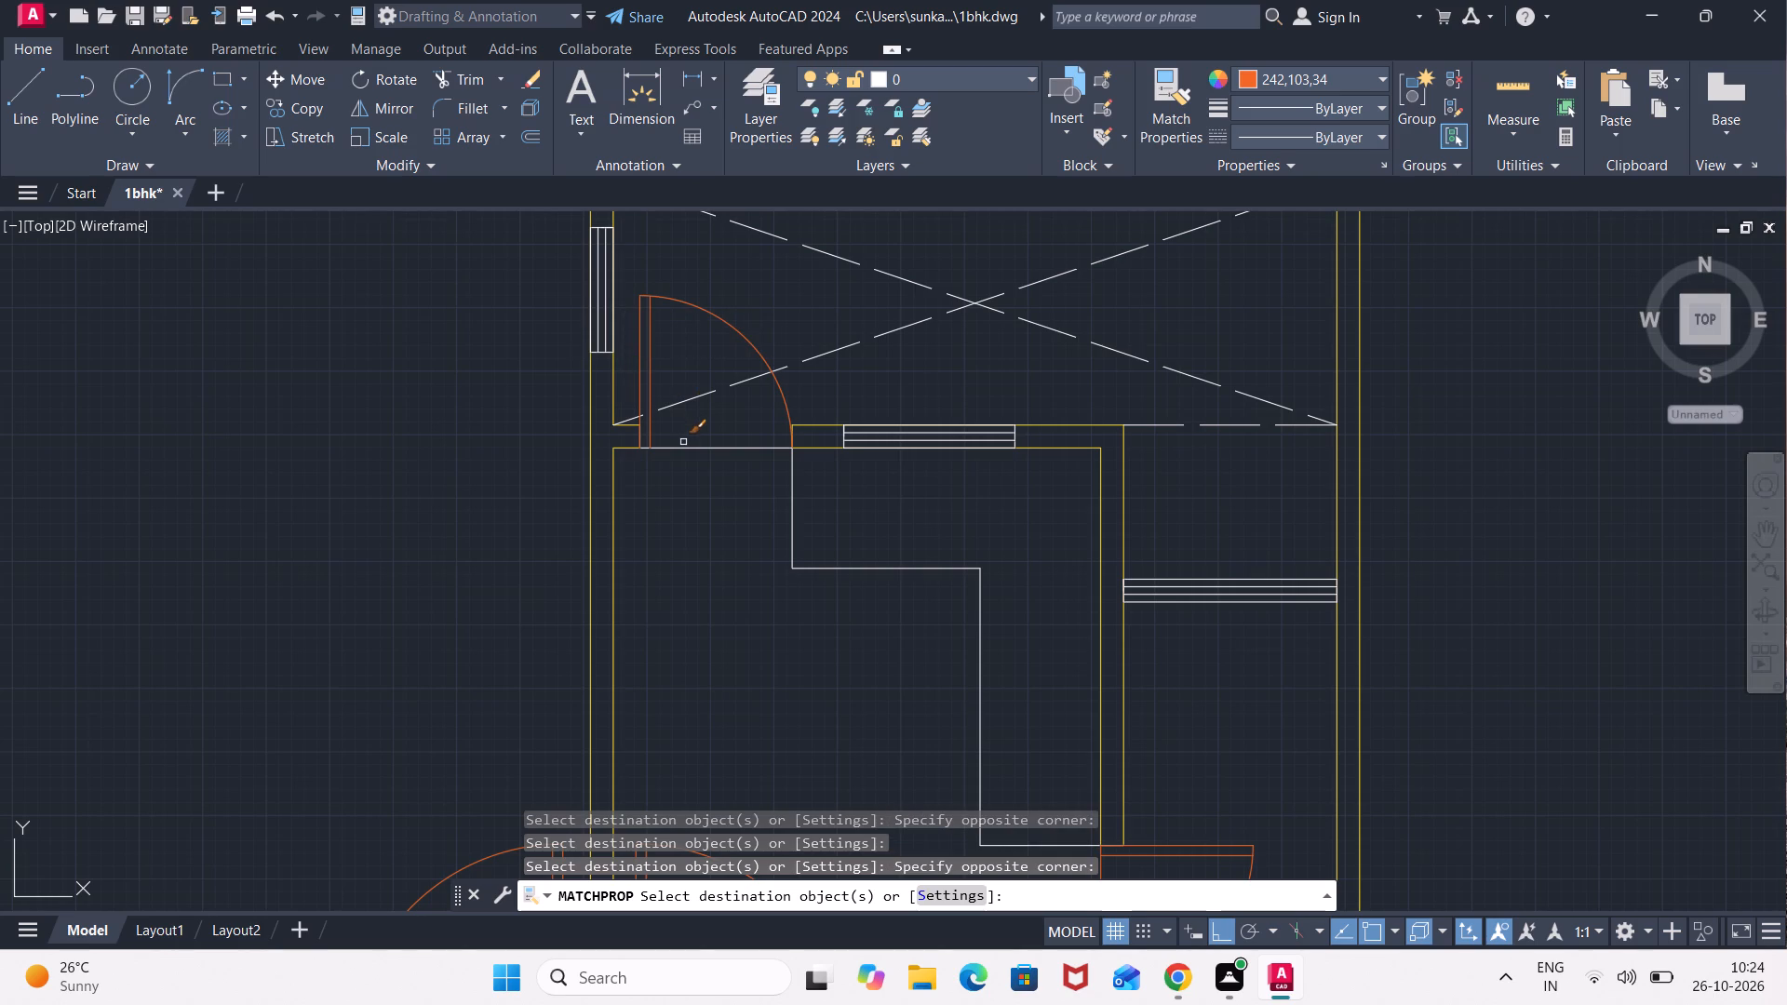
click(688, 447)
Apply the orange properties to the door between the two lower rooms, including its leaf, swing arc and opening line.
scroll(688, 491, down, 2)
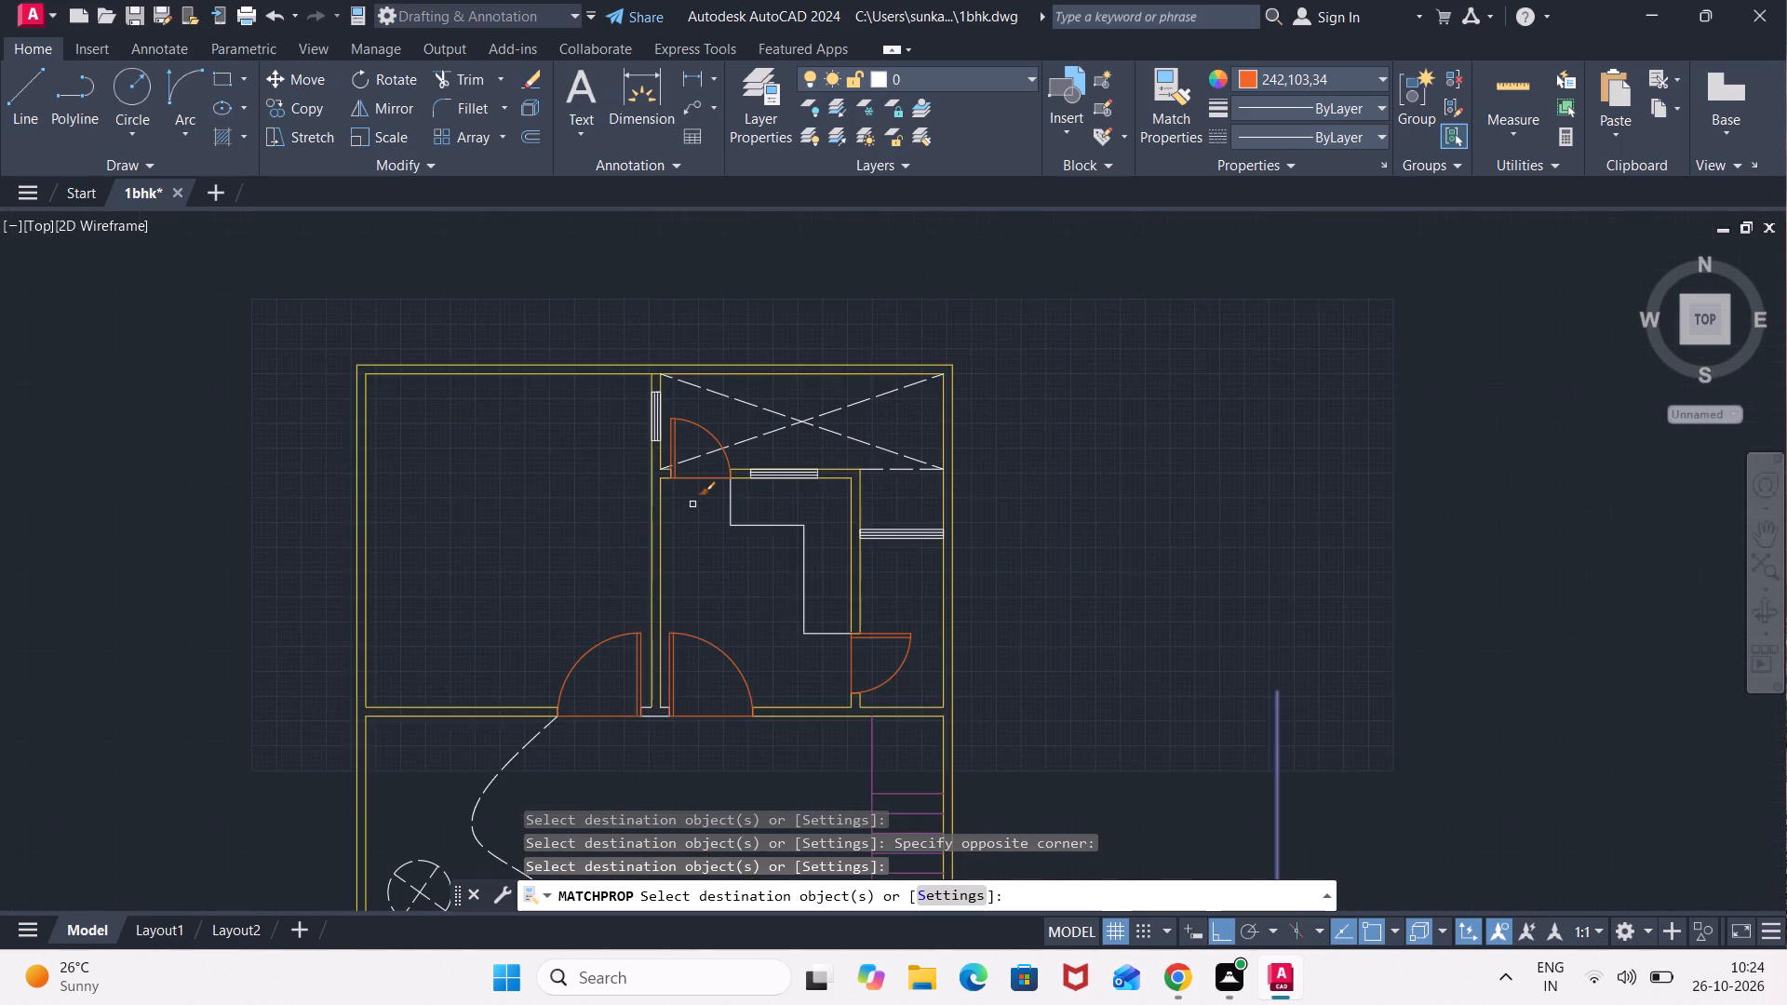
middle_drag(700, 537, 699, 329)
scroll(701, 338, down, 1)
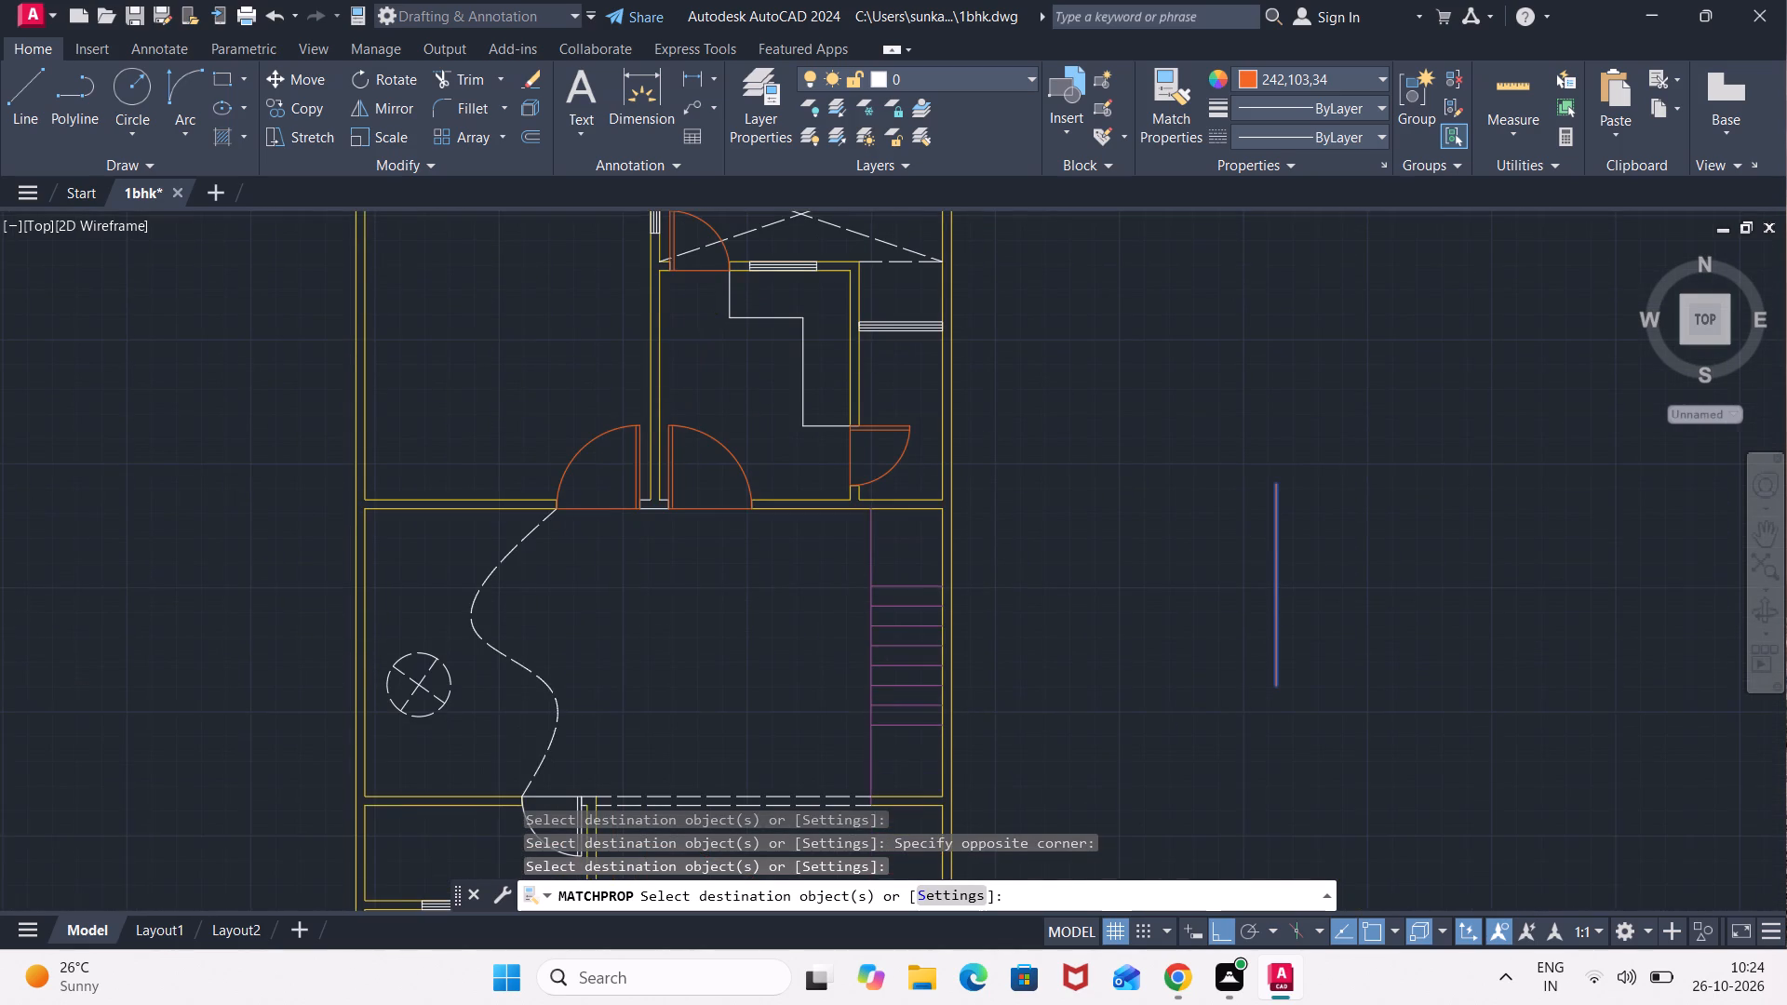
scroll(701, 338, down, 1)
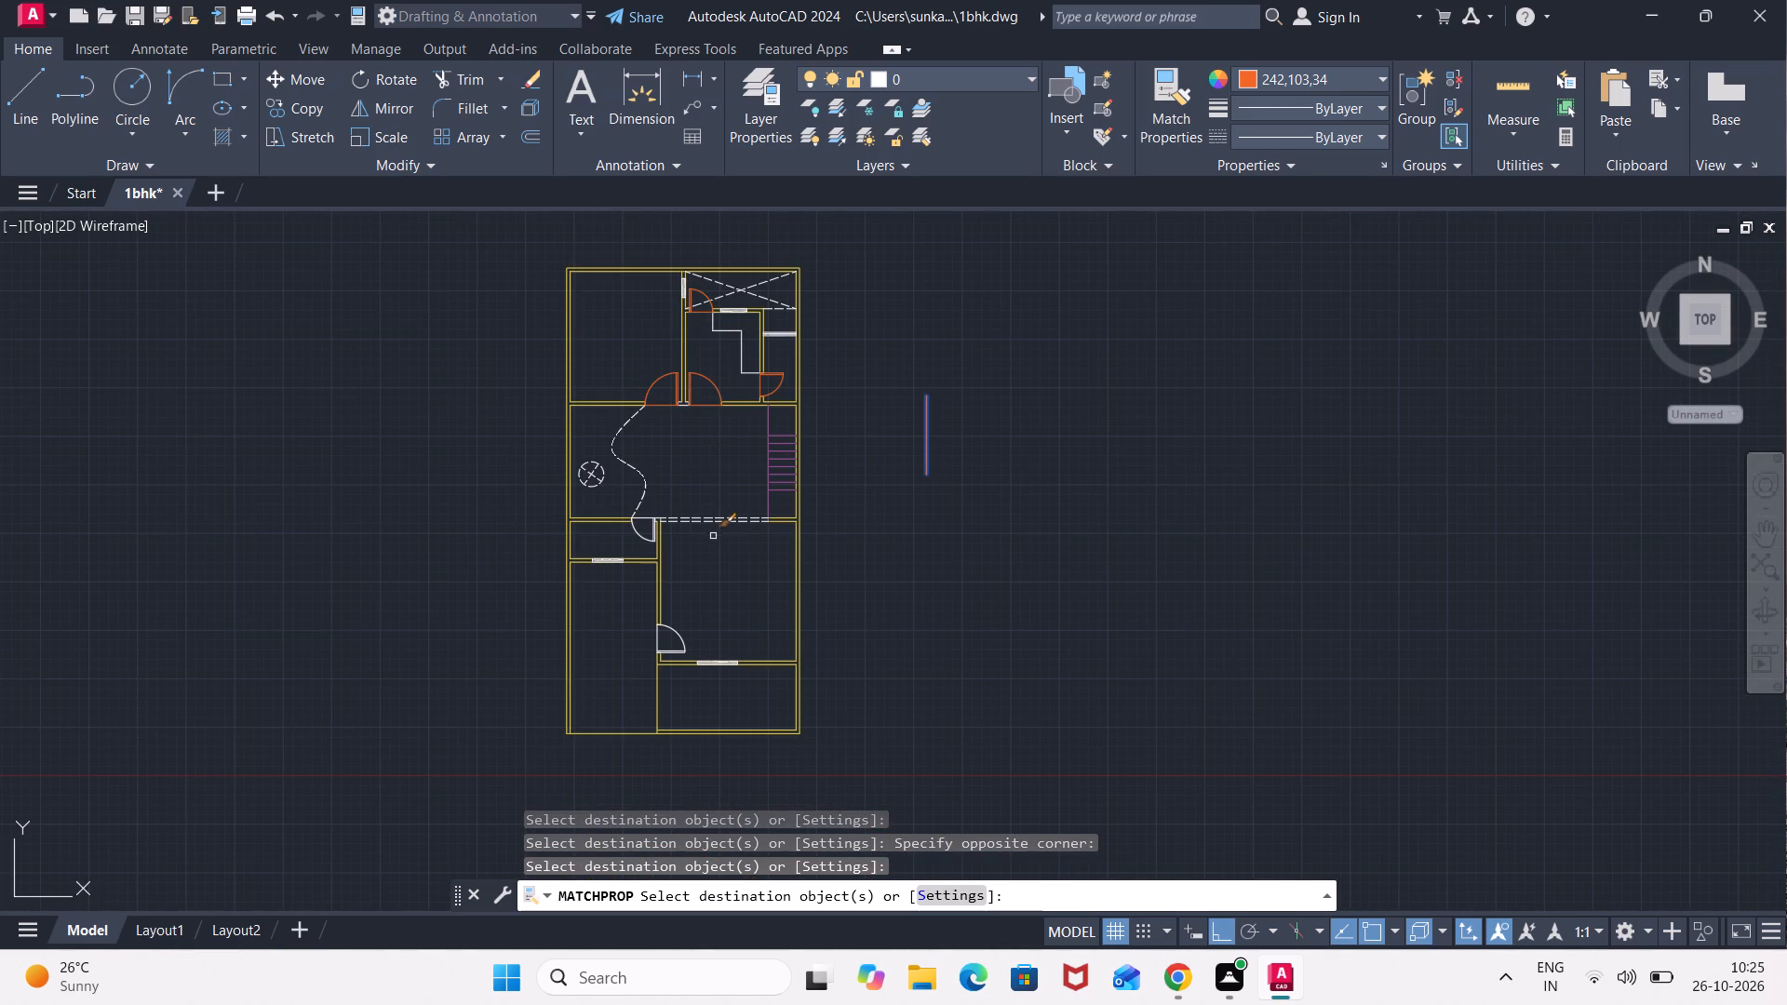
middle_drag(700, 587, 686, 371)
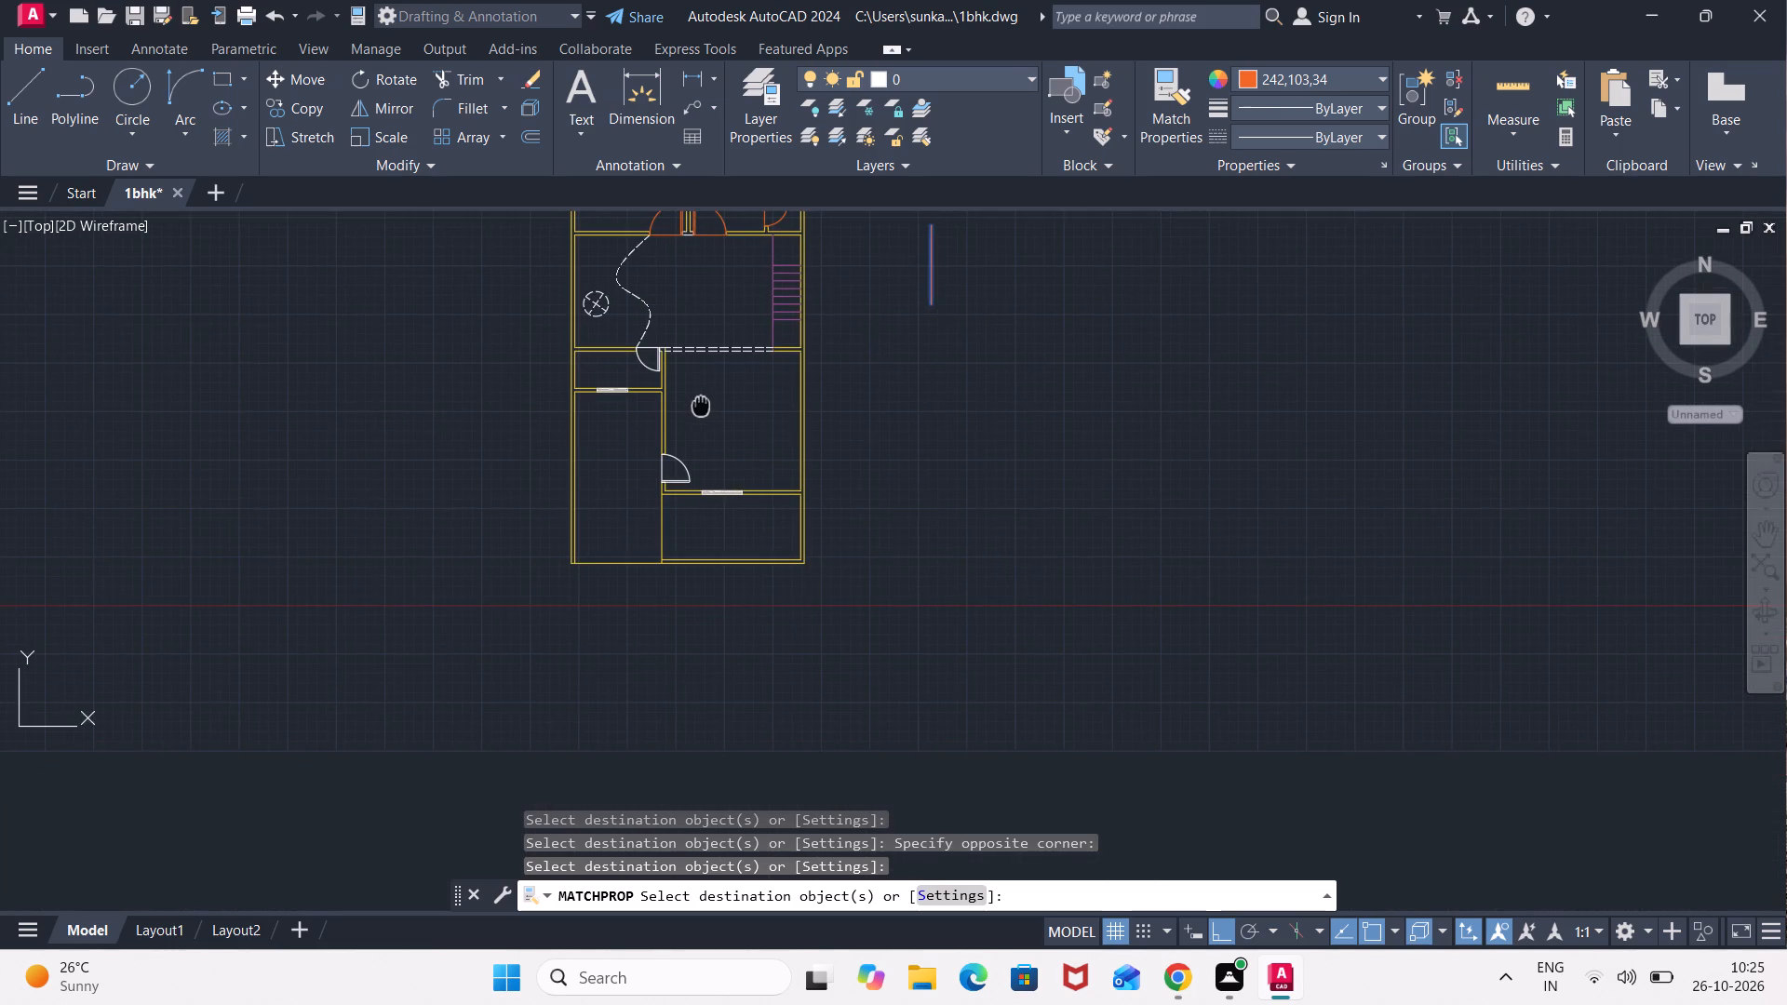
scroll(683, 398, up, 2)
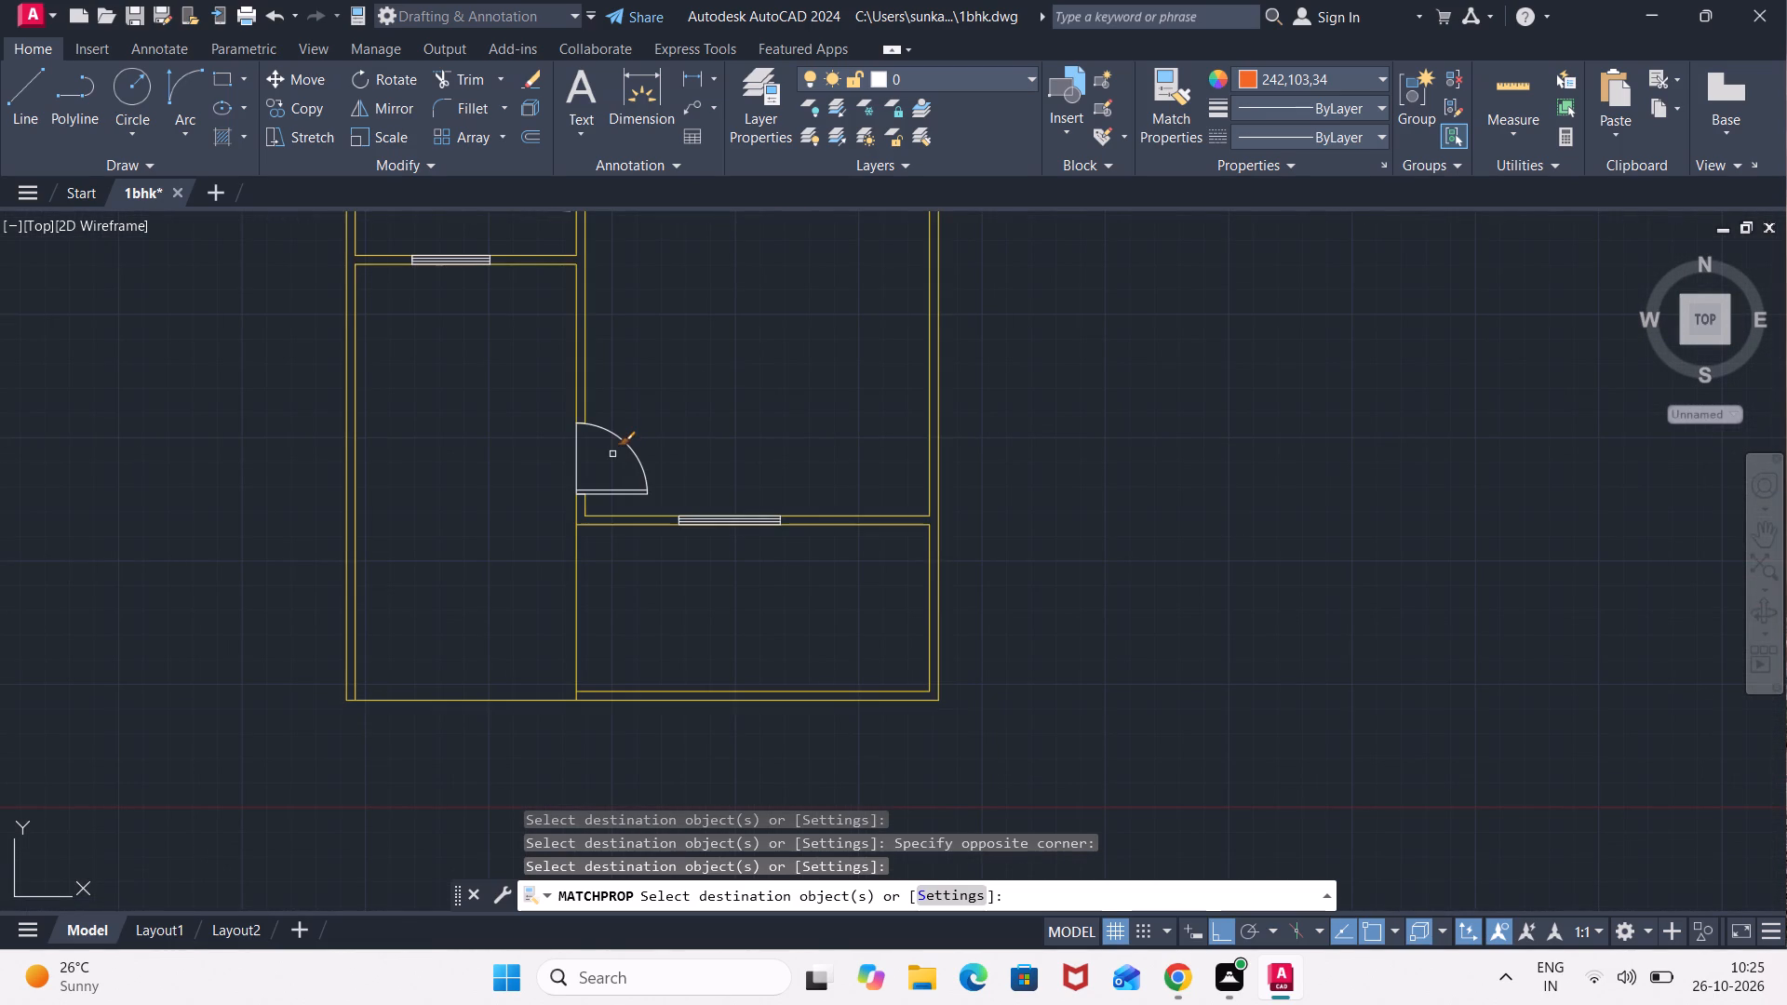
click(643, 414)
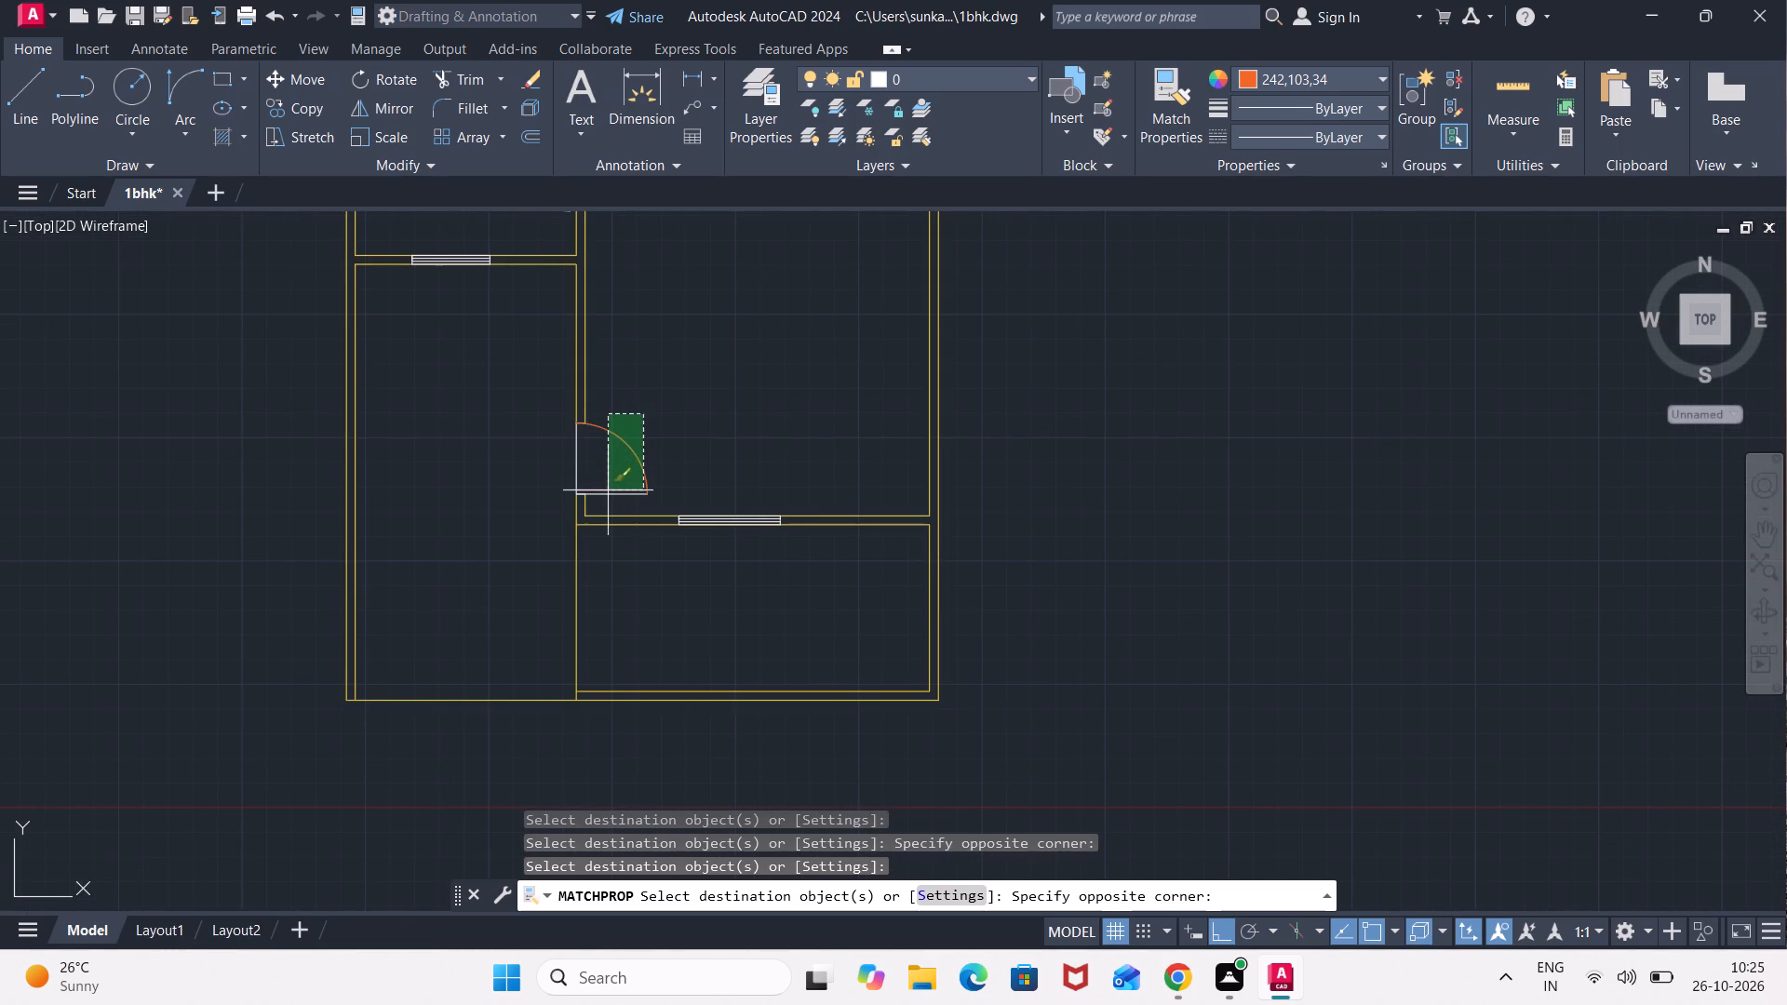
click(603, 495)
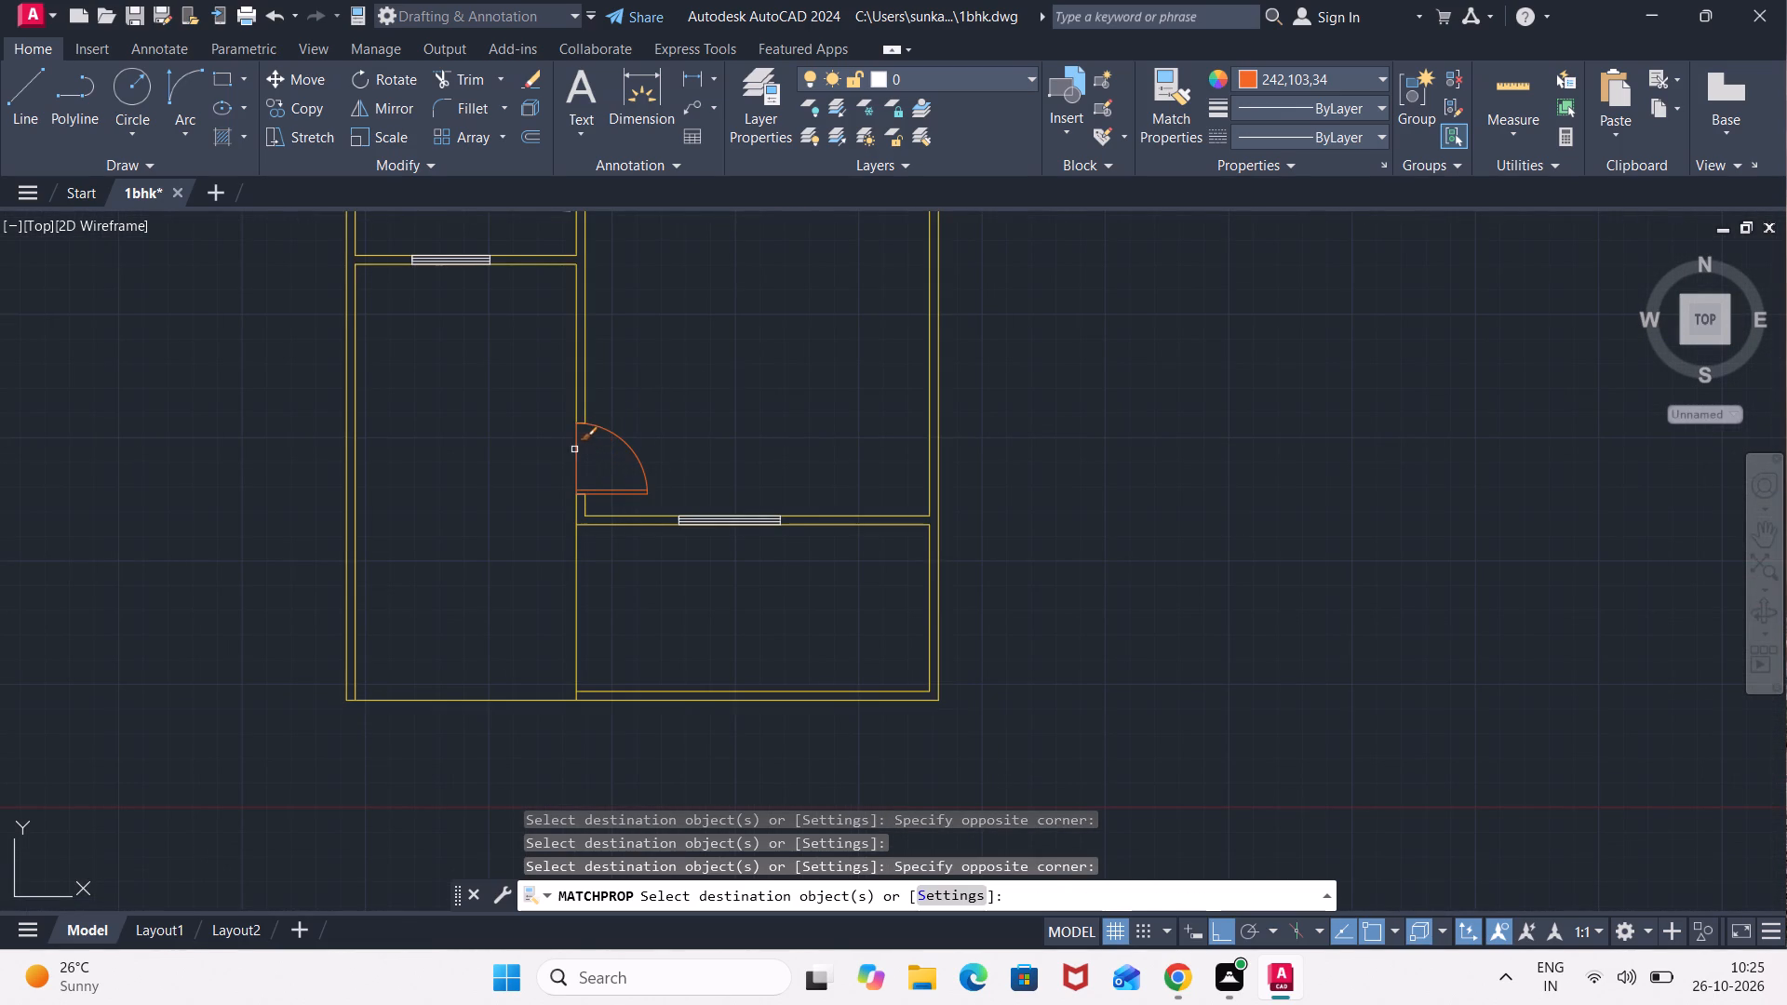
click(574, 449)
Apply the orange properties to the door at the lower end of the dashed curve, including leaf, arc and threshold line.
scroll(665, 376, down, 2)
middle_drag(664, 341, 685, 447)
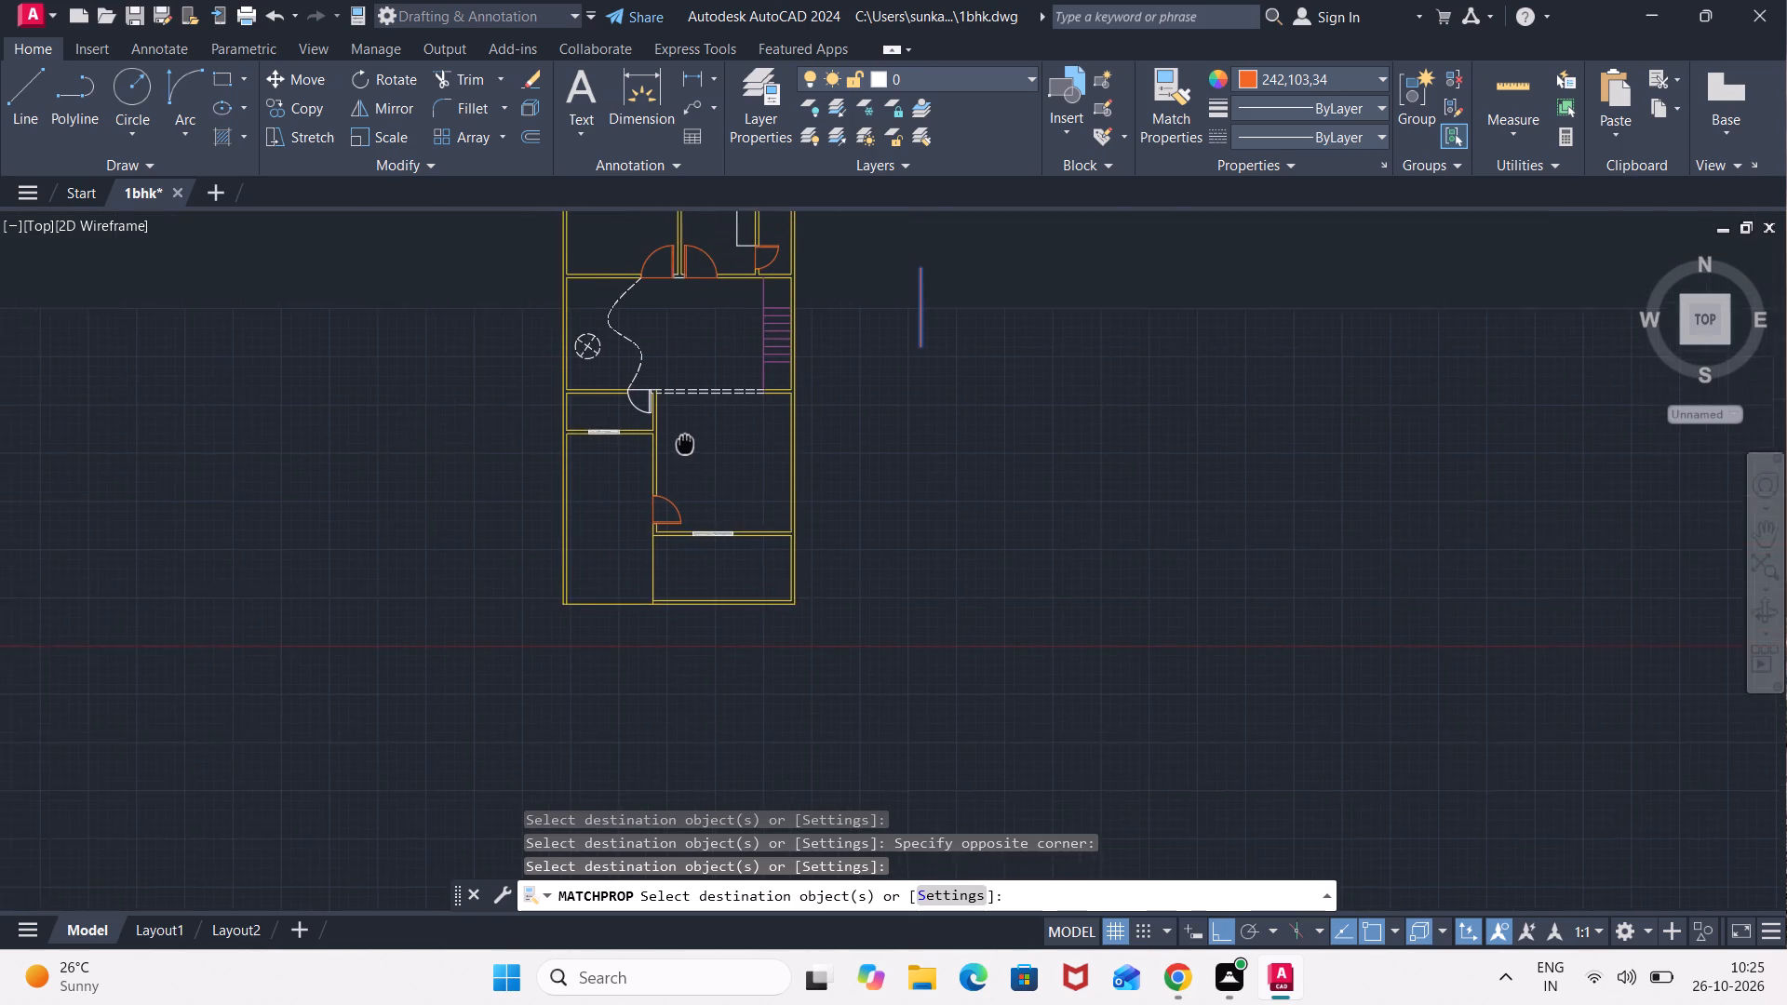
middle_drag(685, 447, 691, 498)
scroll(690, 497, up, 3)
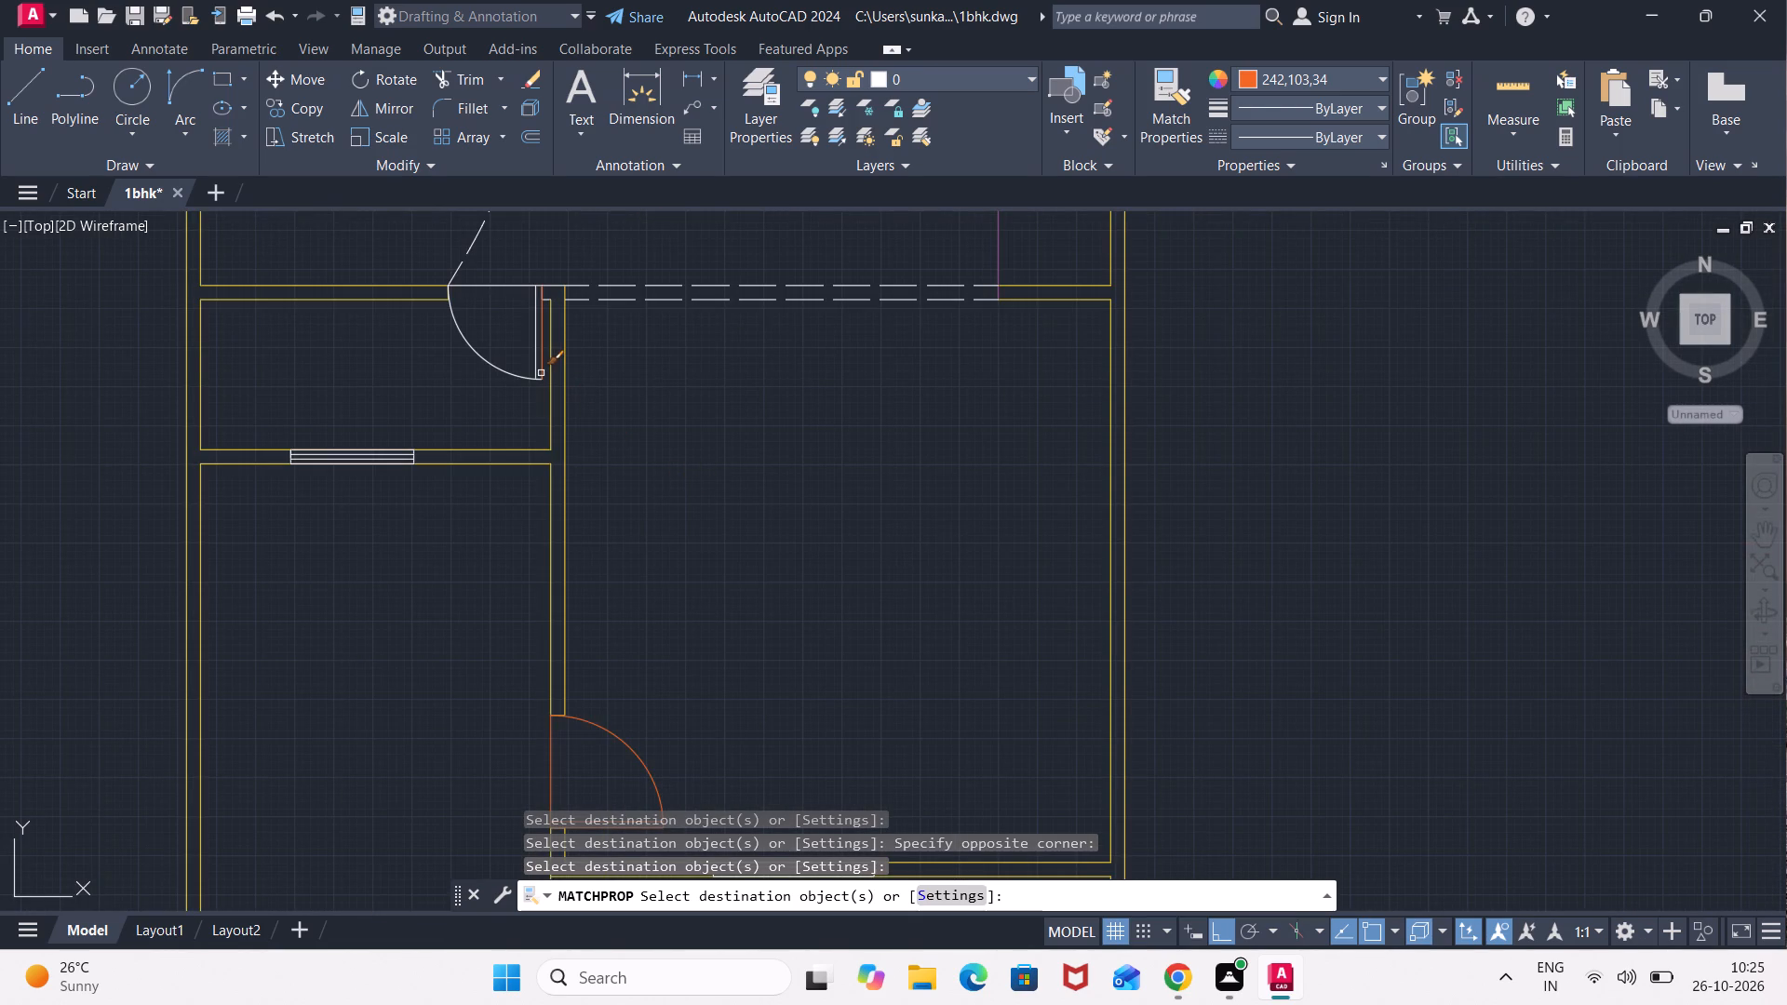
scroll(540, 371, up, 3)
click(560, 320)
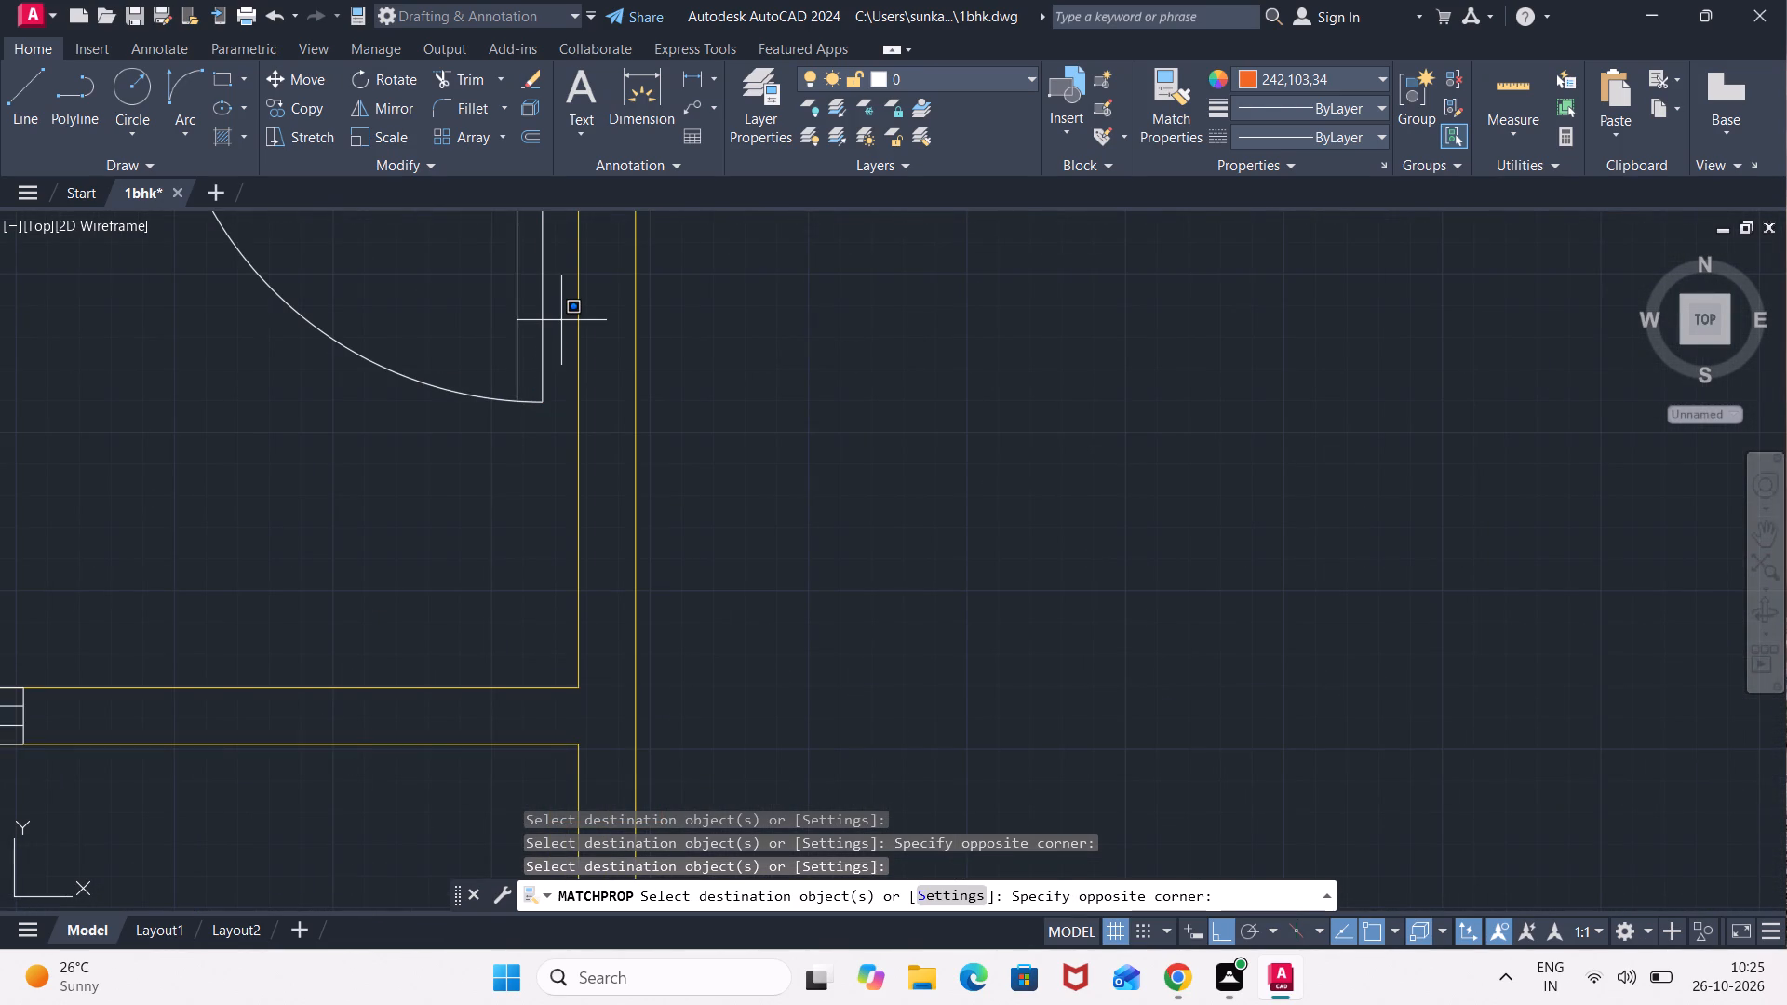
click(406, 409)
scroll(426, 344, down, 2)
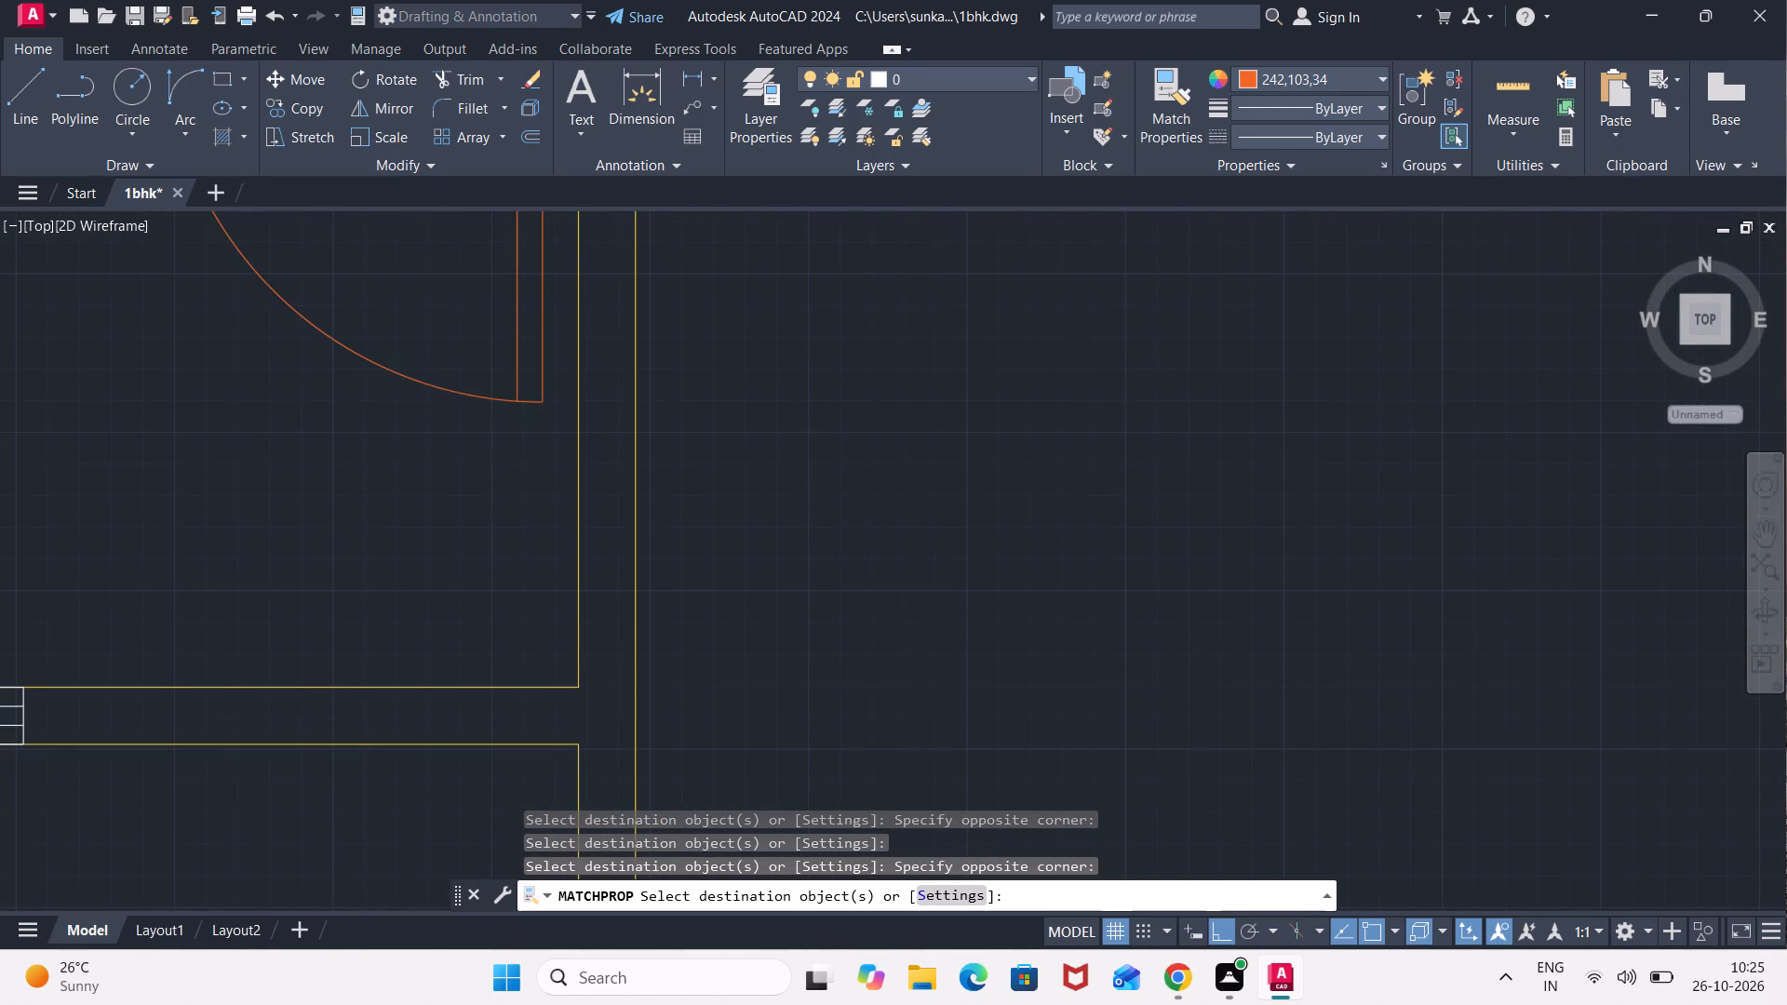
middle_drag(426, 340, 484, 590)
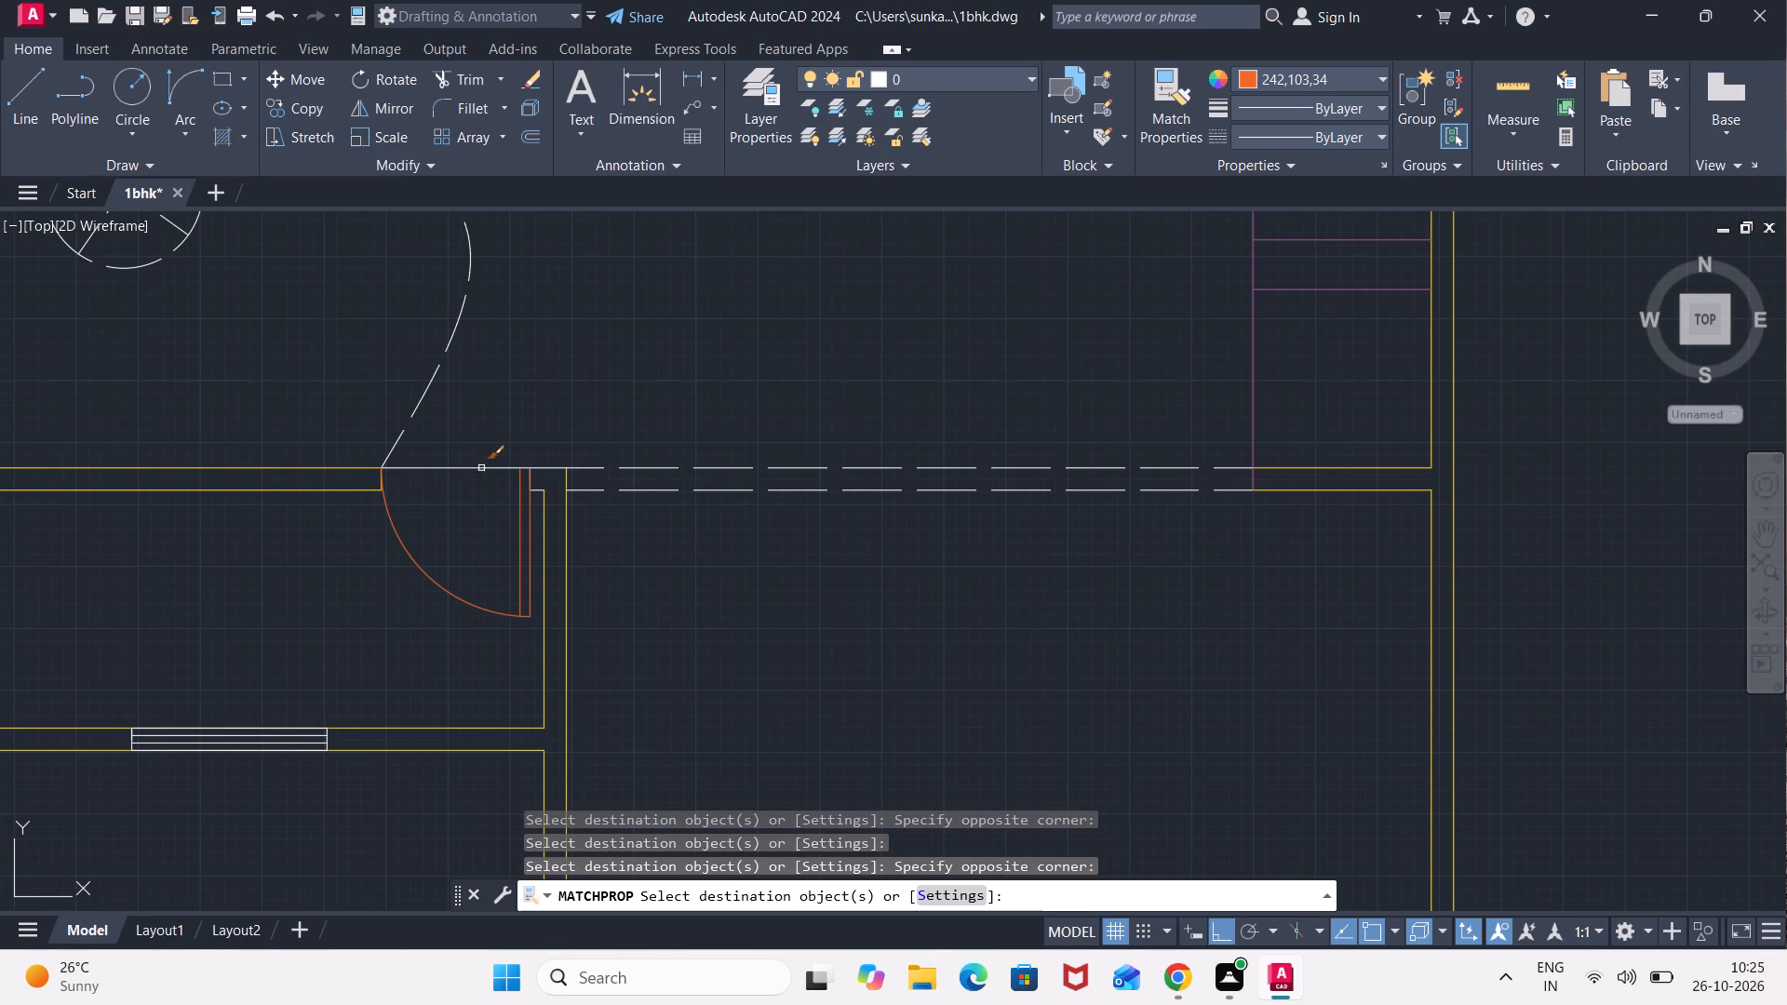
click(481, 465)
scroll(582, 390, down, 3)
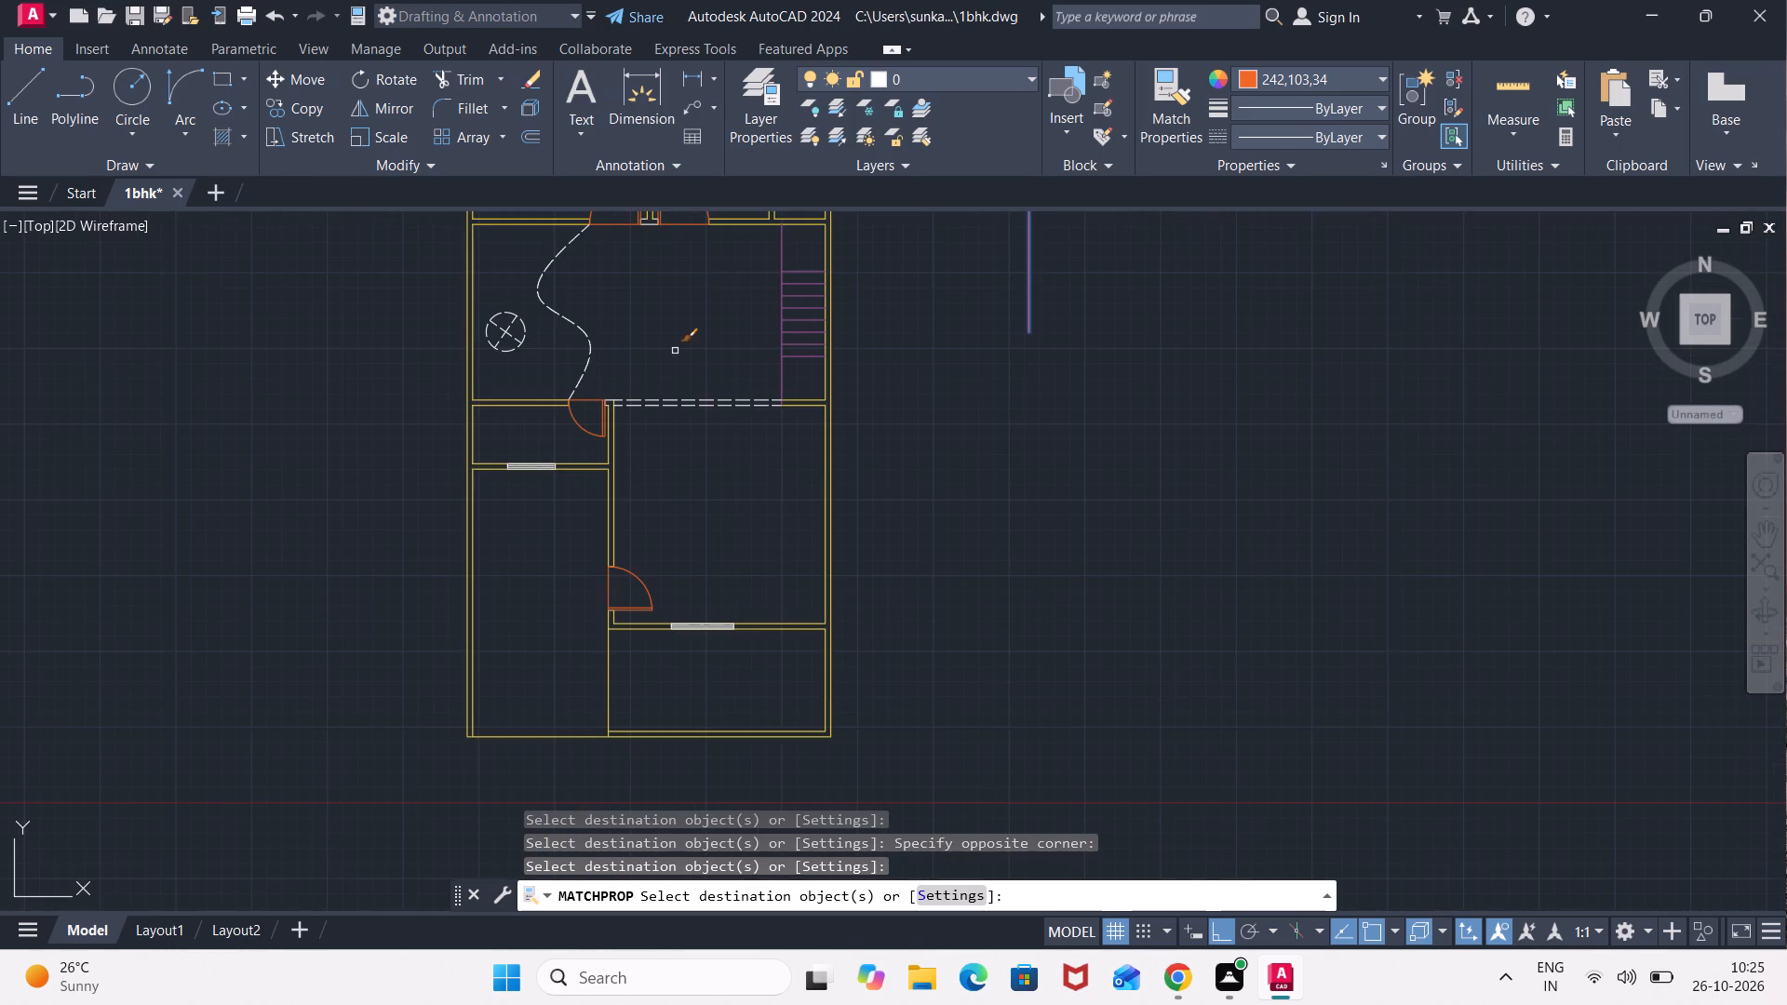
middle_drag(675, 351, 678, 424)
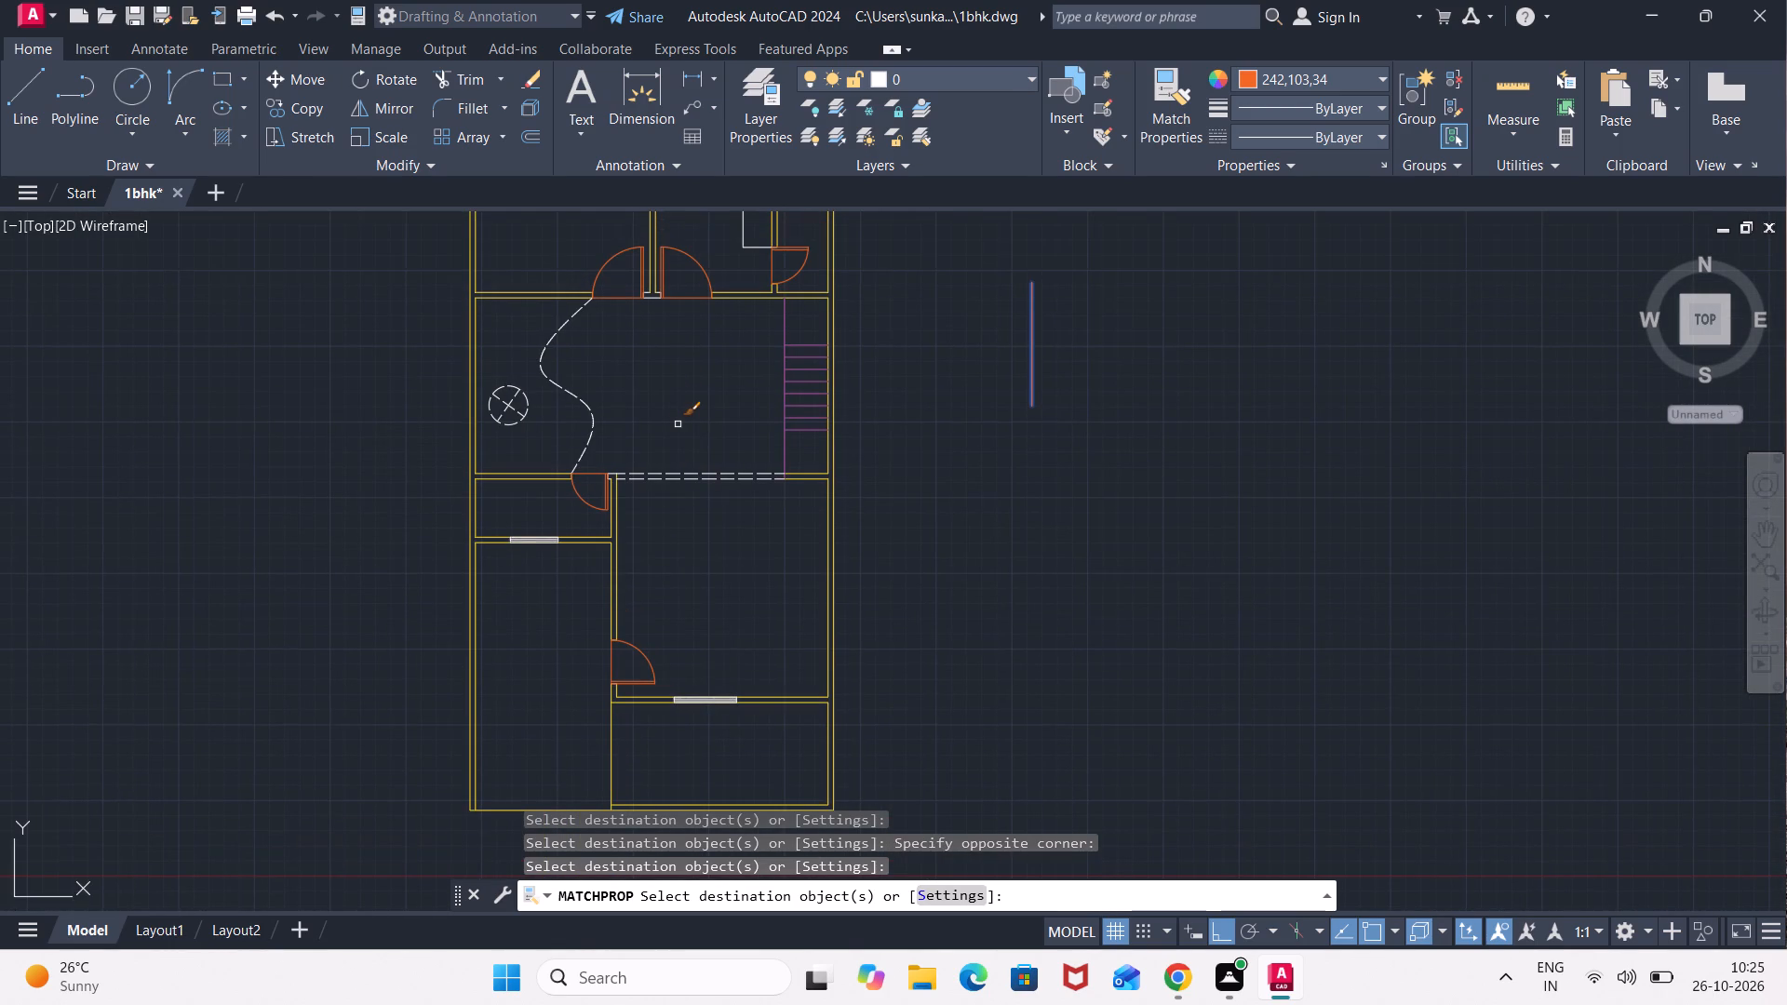
key(Escape)
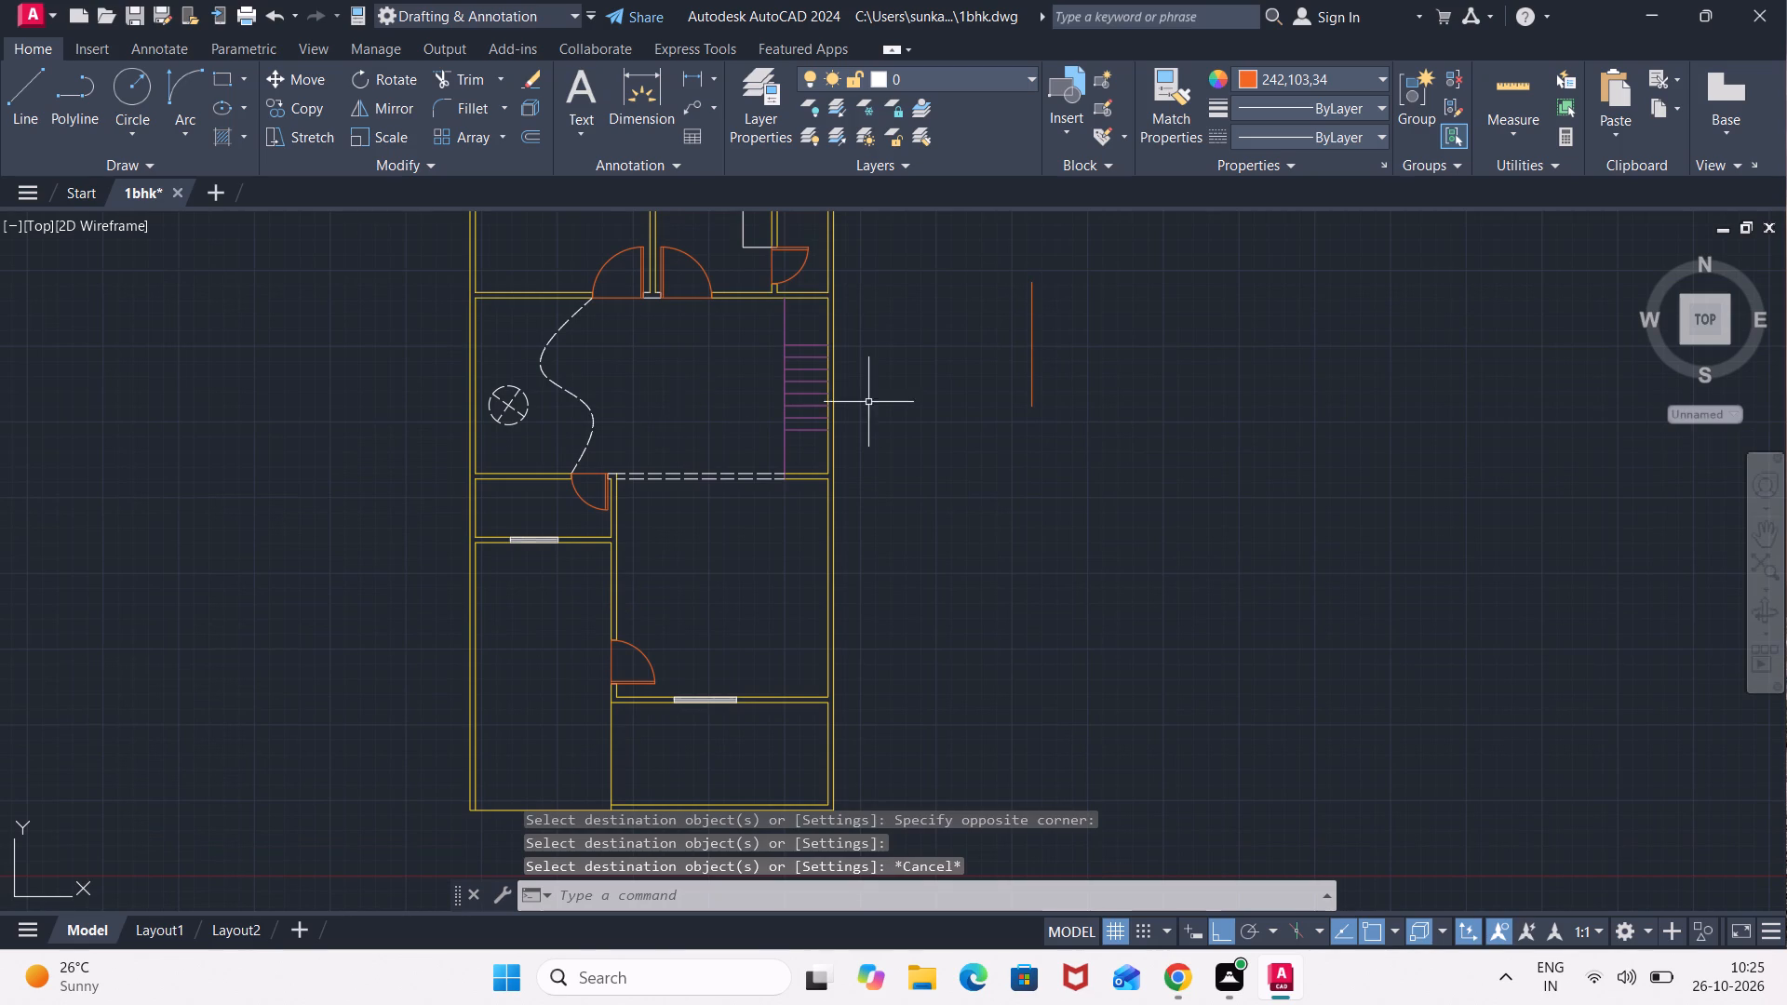
Delete the orange sample line standing outside the floor plan beside the staircase.
click(1060, 315)
click(966, 389)
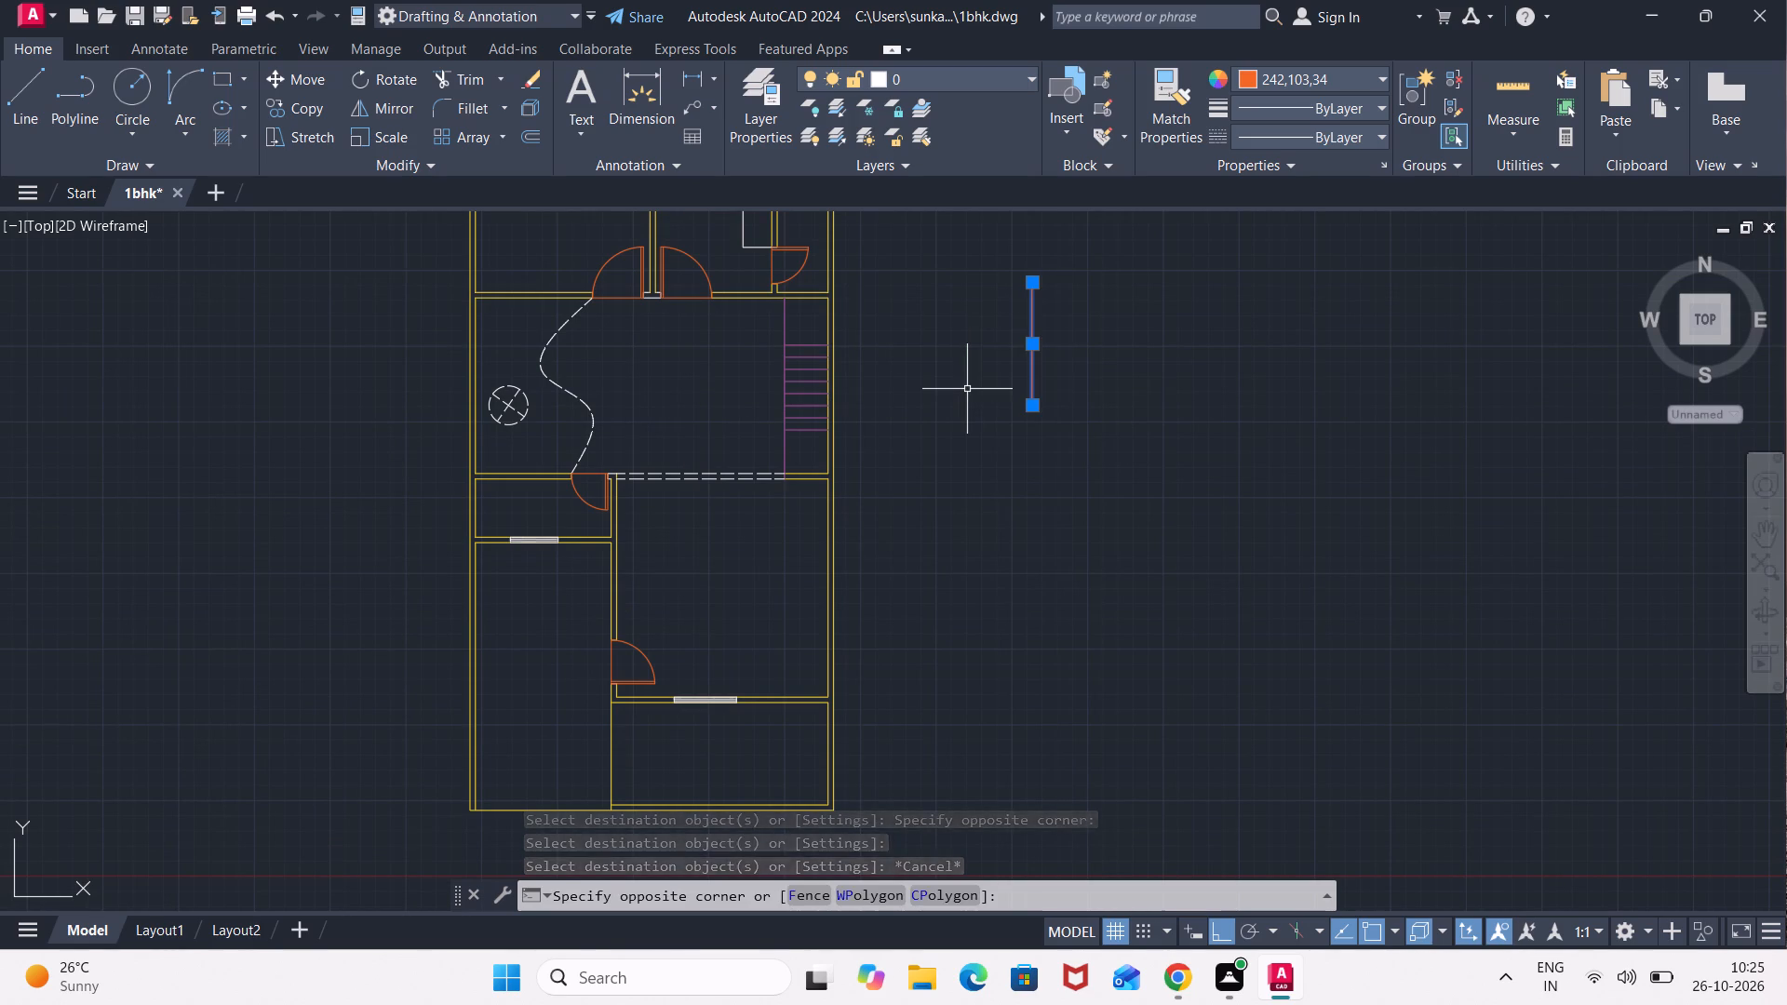
key(Delete)
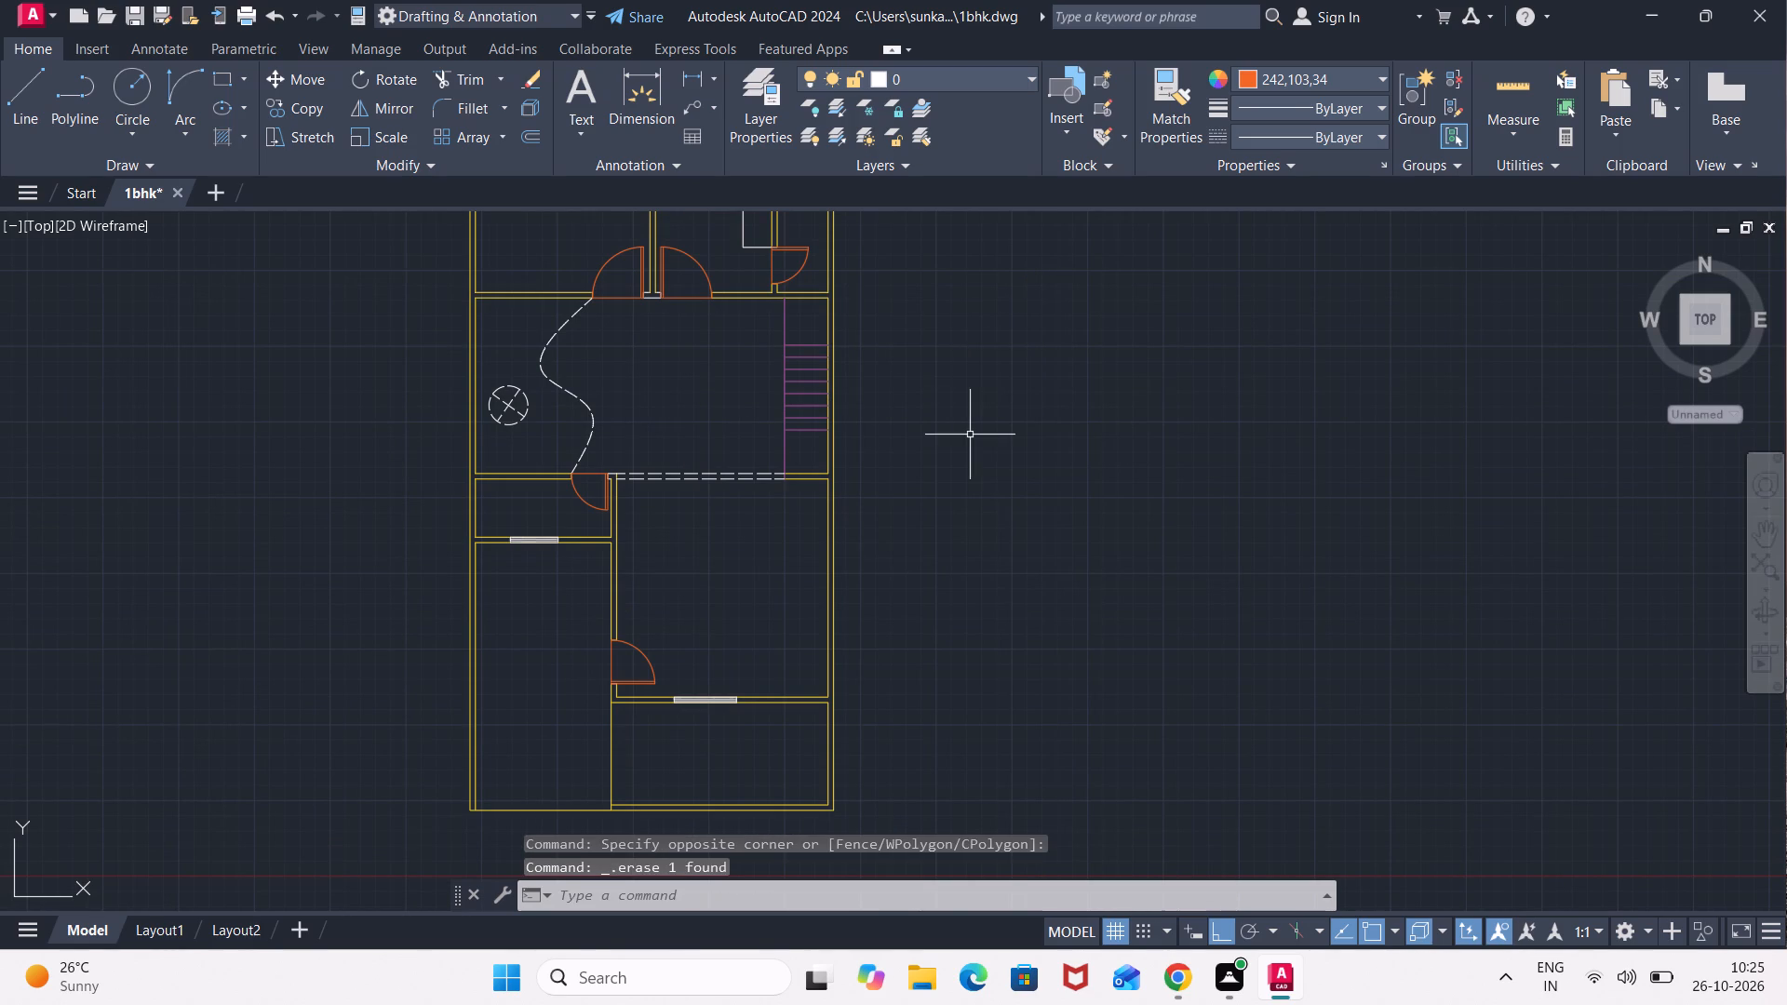
Set the current colour to Green and draw a short vertical sample line outside the plan.
click(1247, 73)
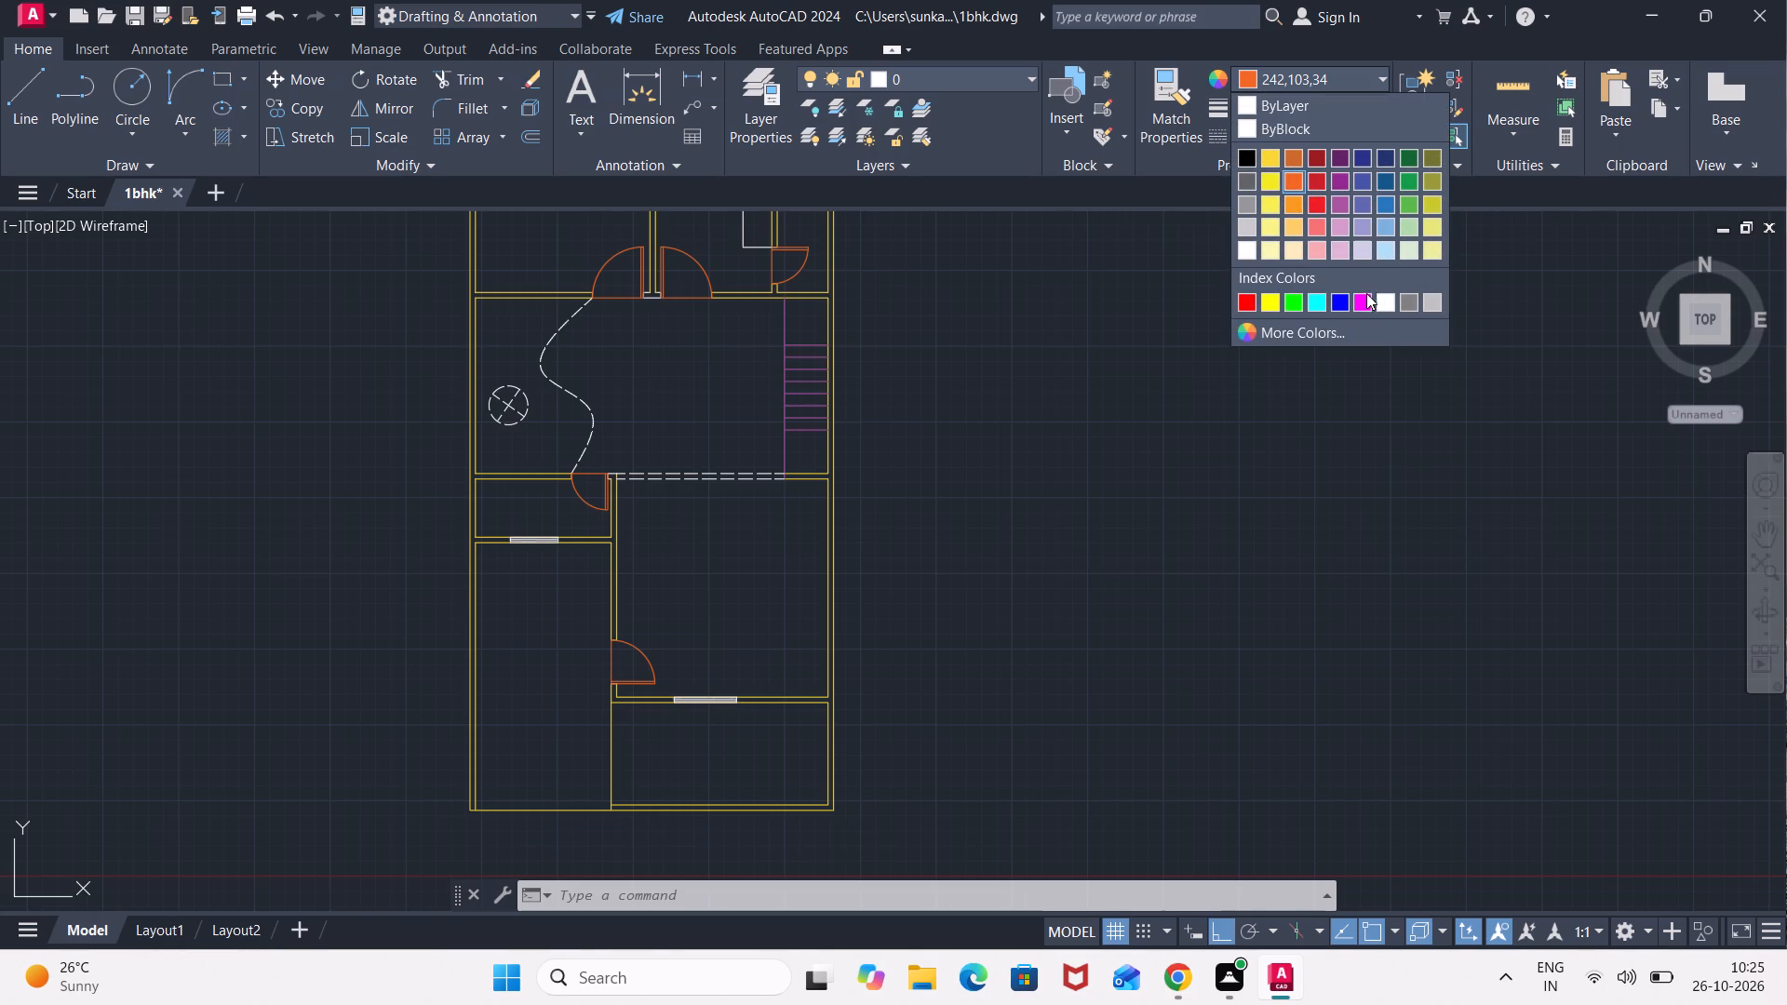
click(1291, 297)
key(l)
key(Return)
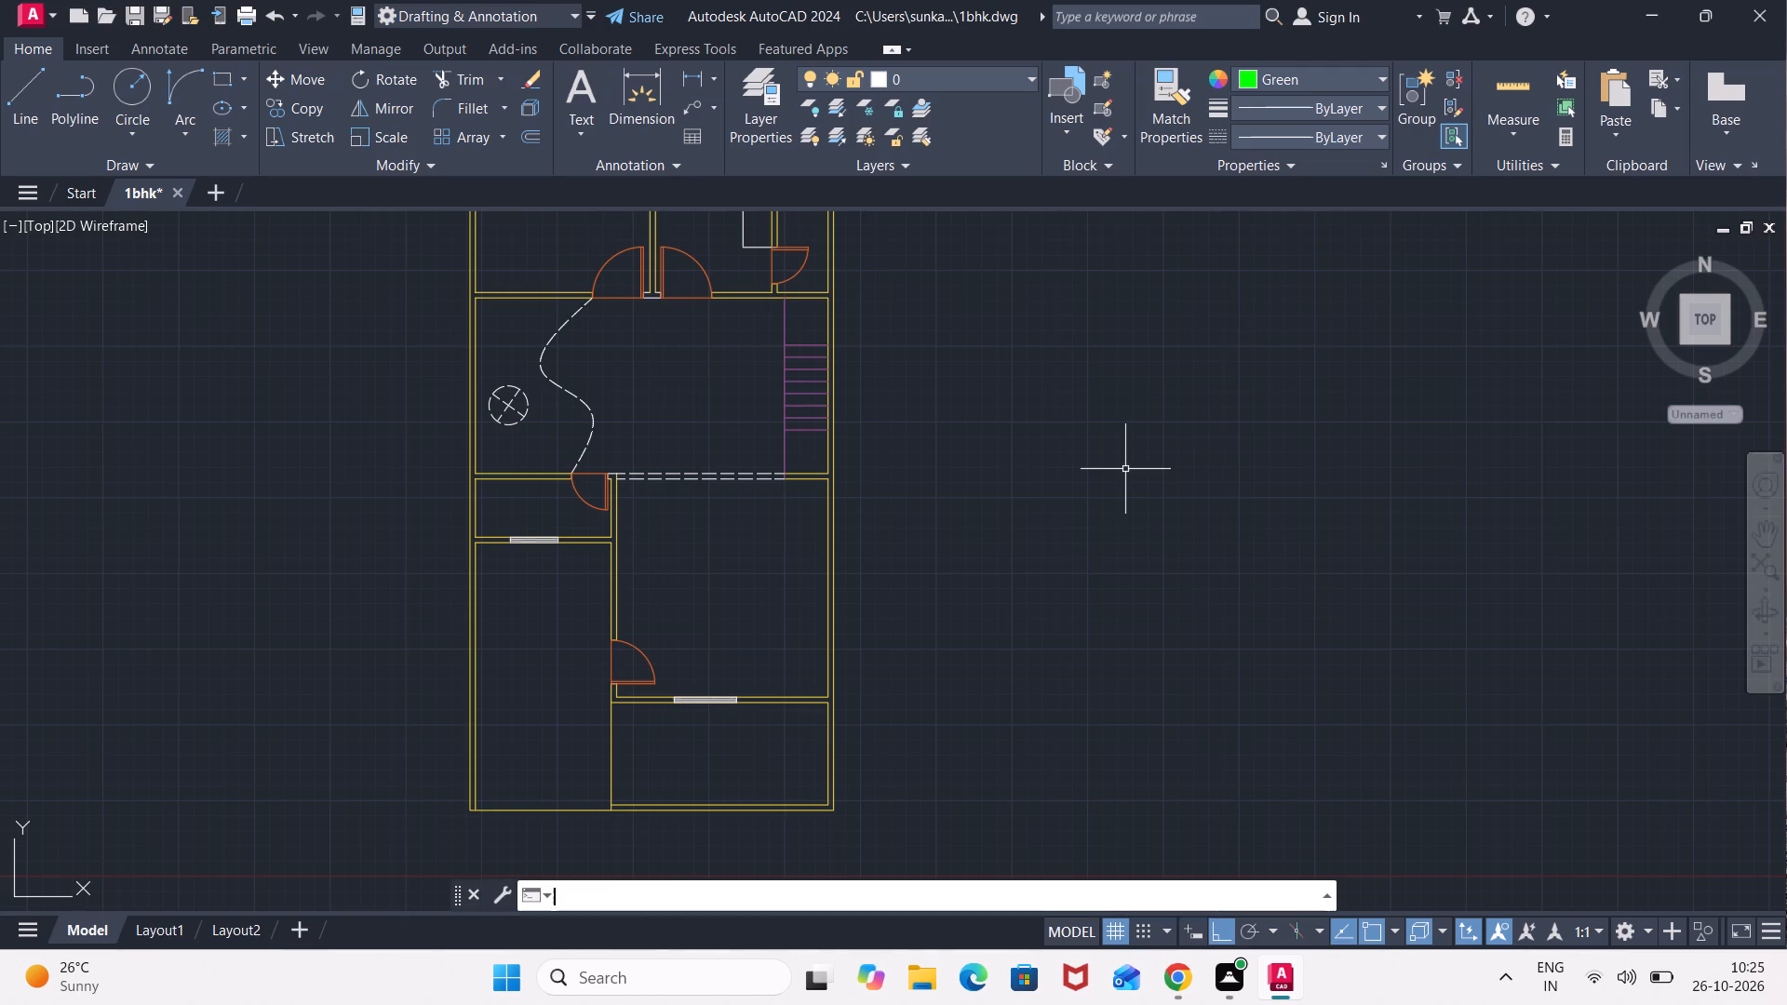
click(1058, 521)
click(1044, 459)
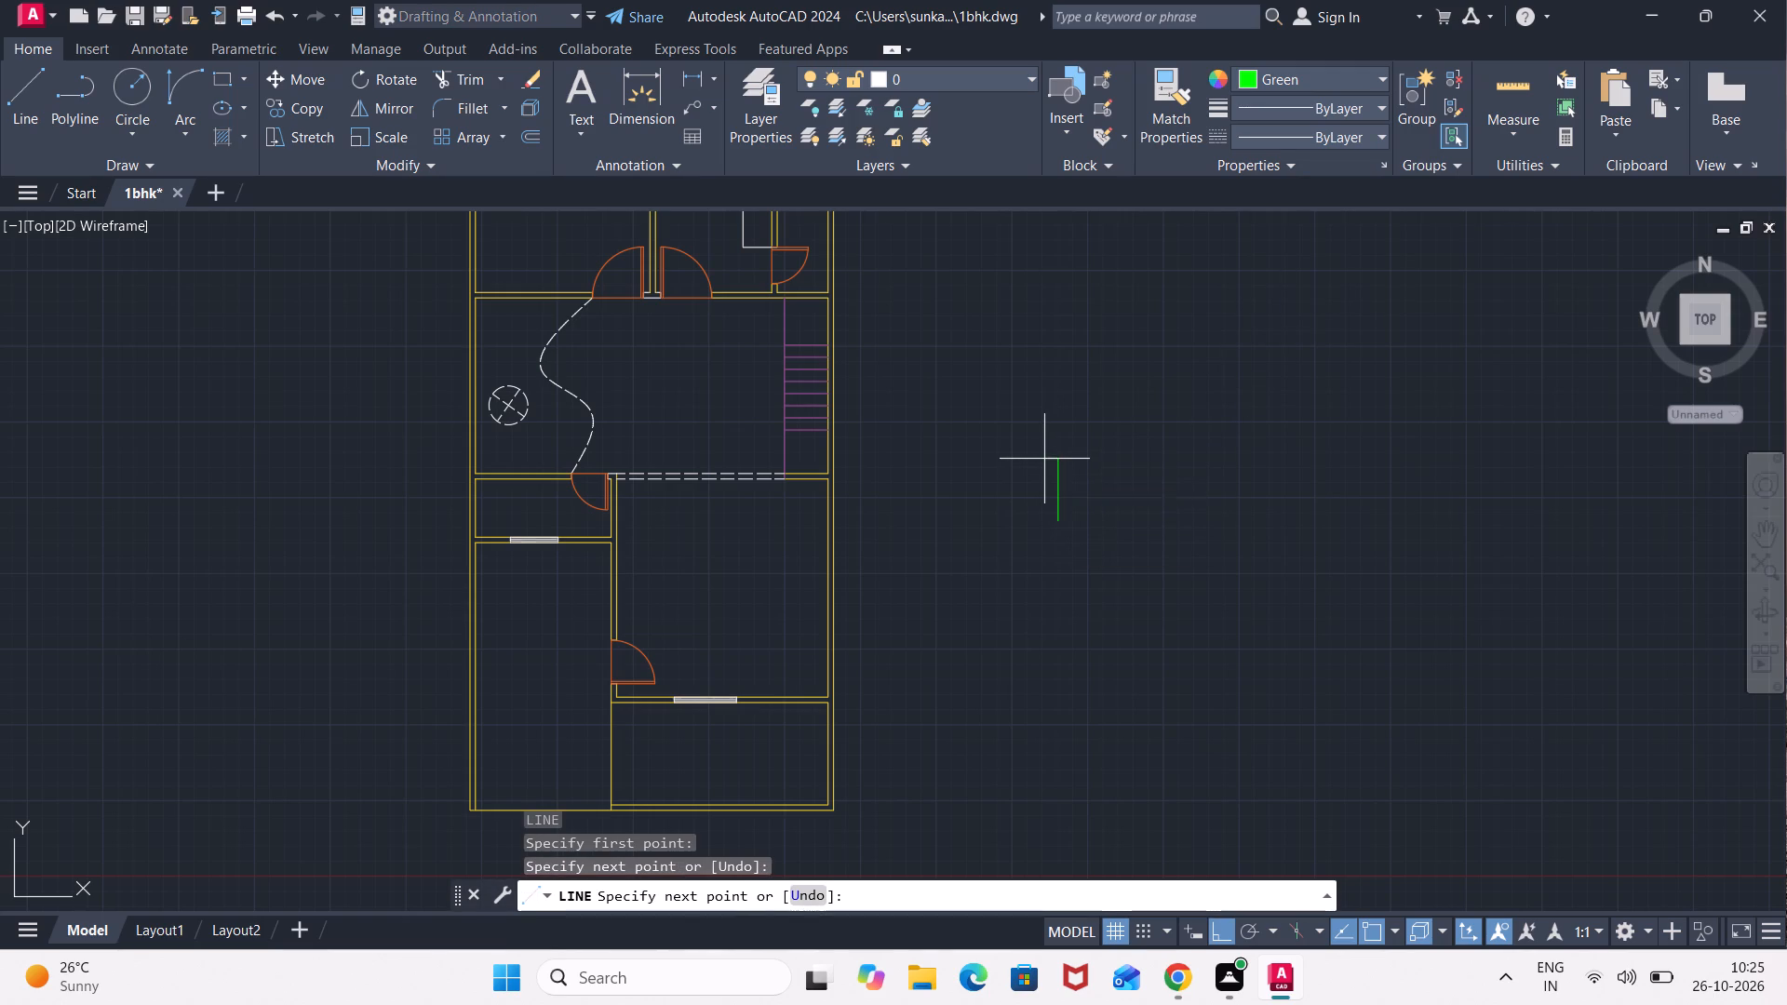
key(Escape)
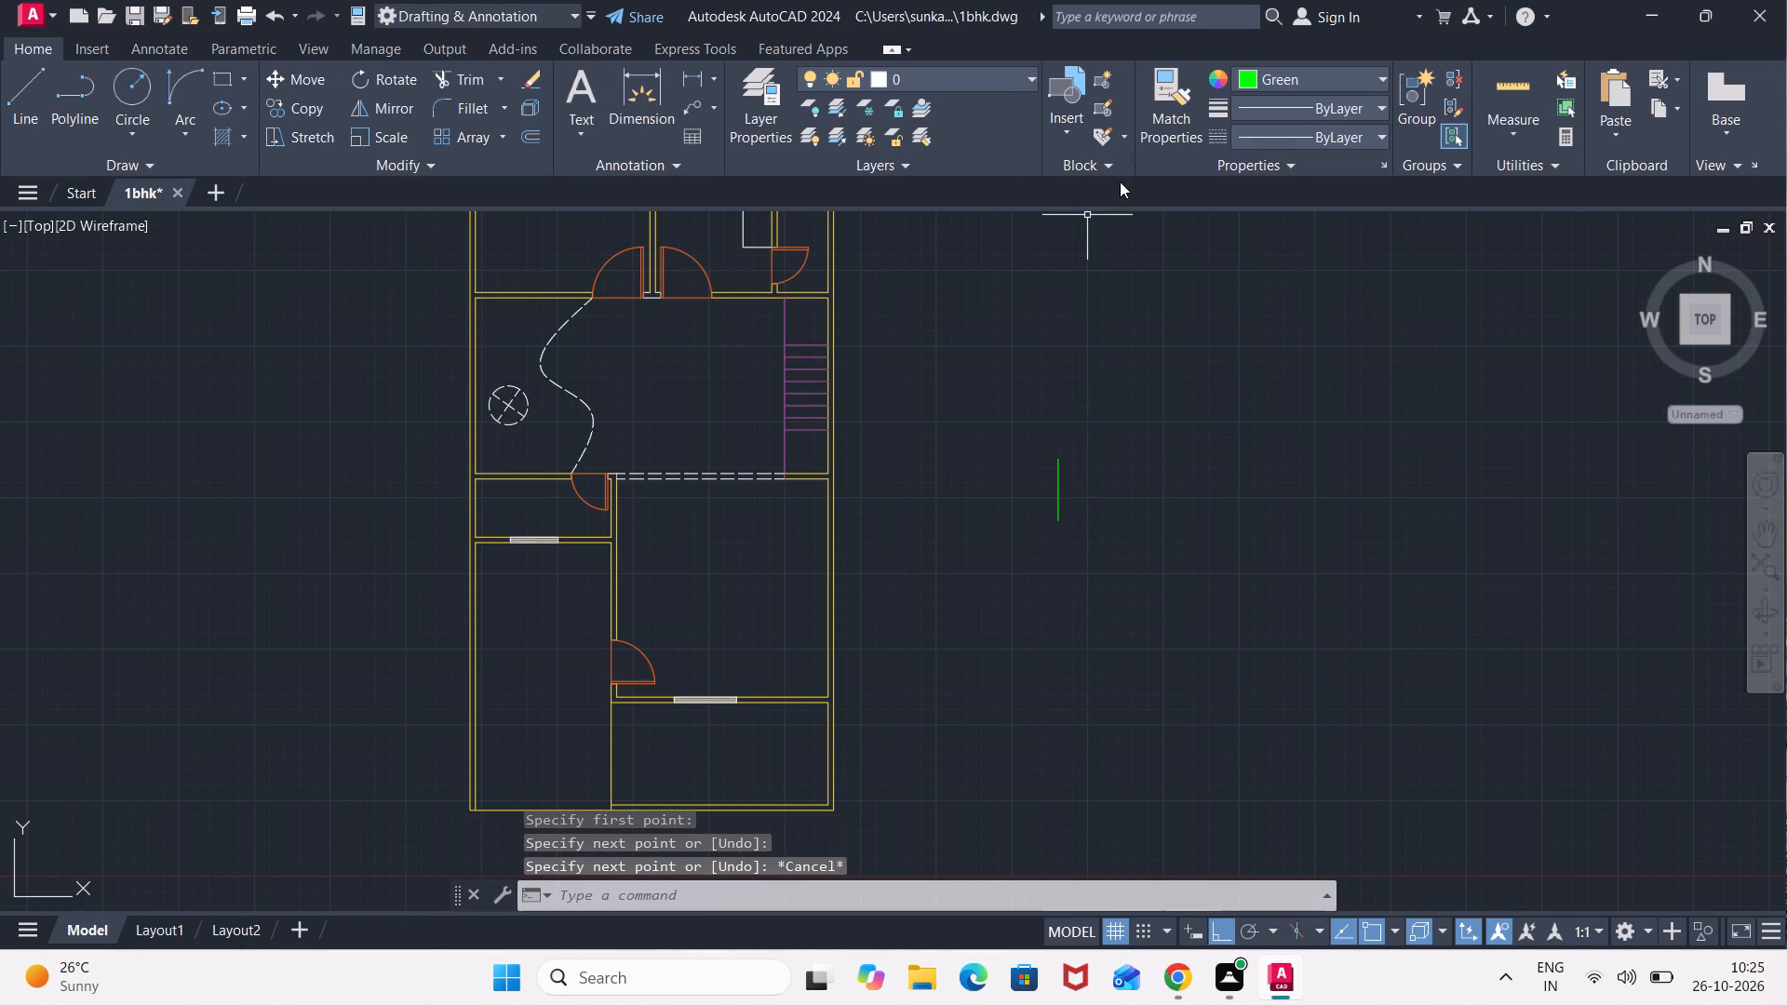
Match the green sample line's properties onto the hall's dashed curve and the dashed circle with its crossing lines.
click(1180, 84)
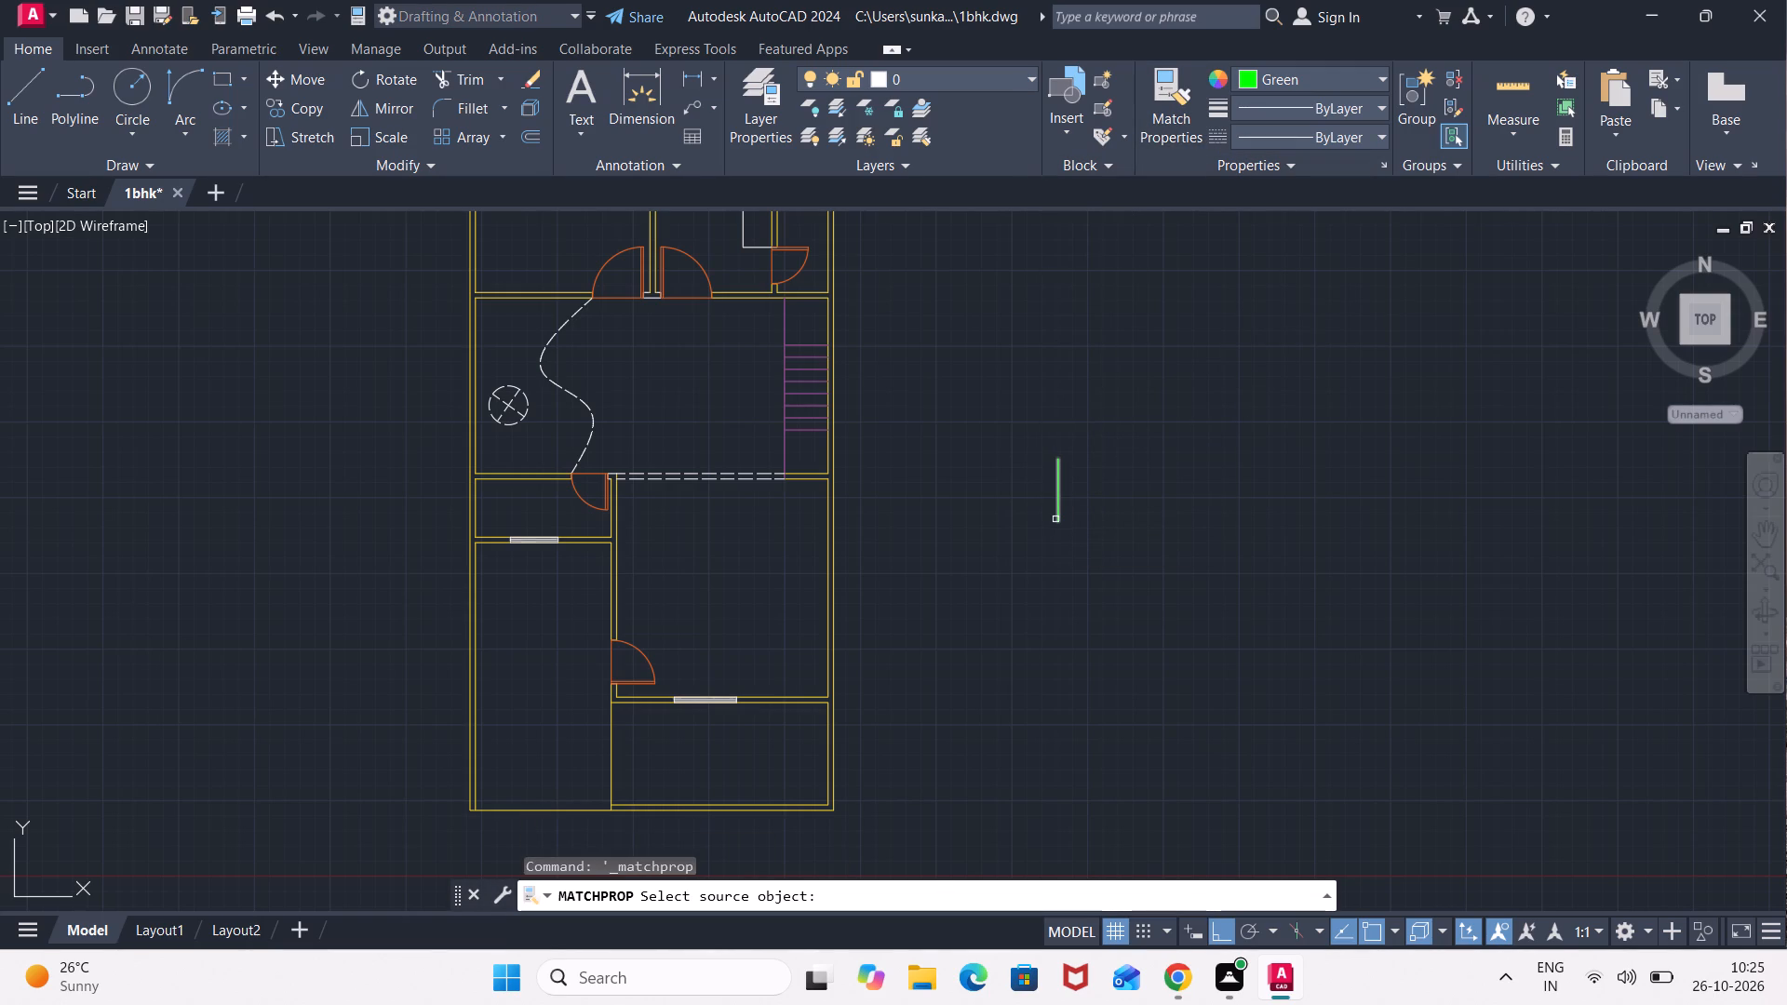
click(1055, 517)
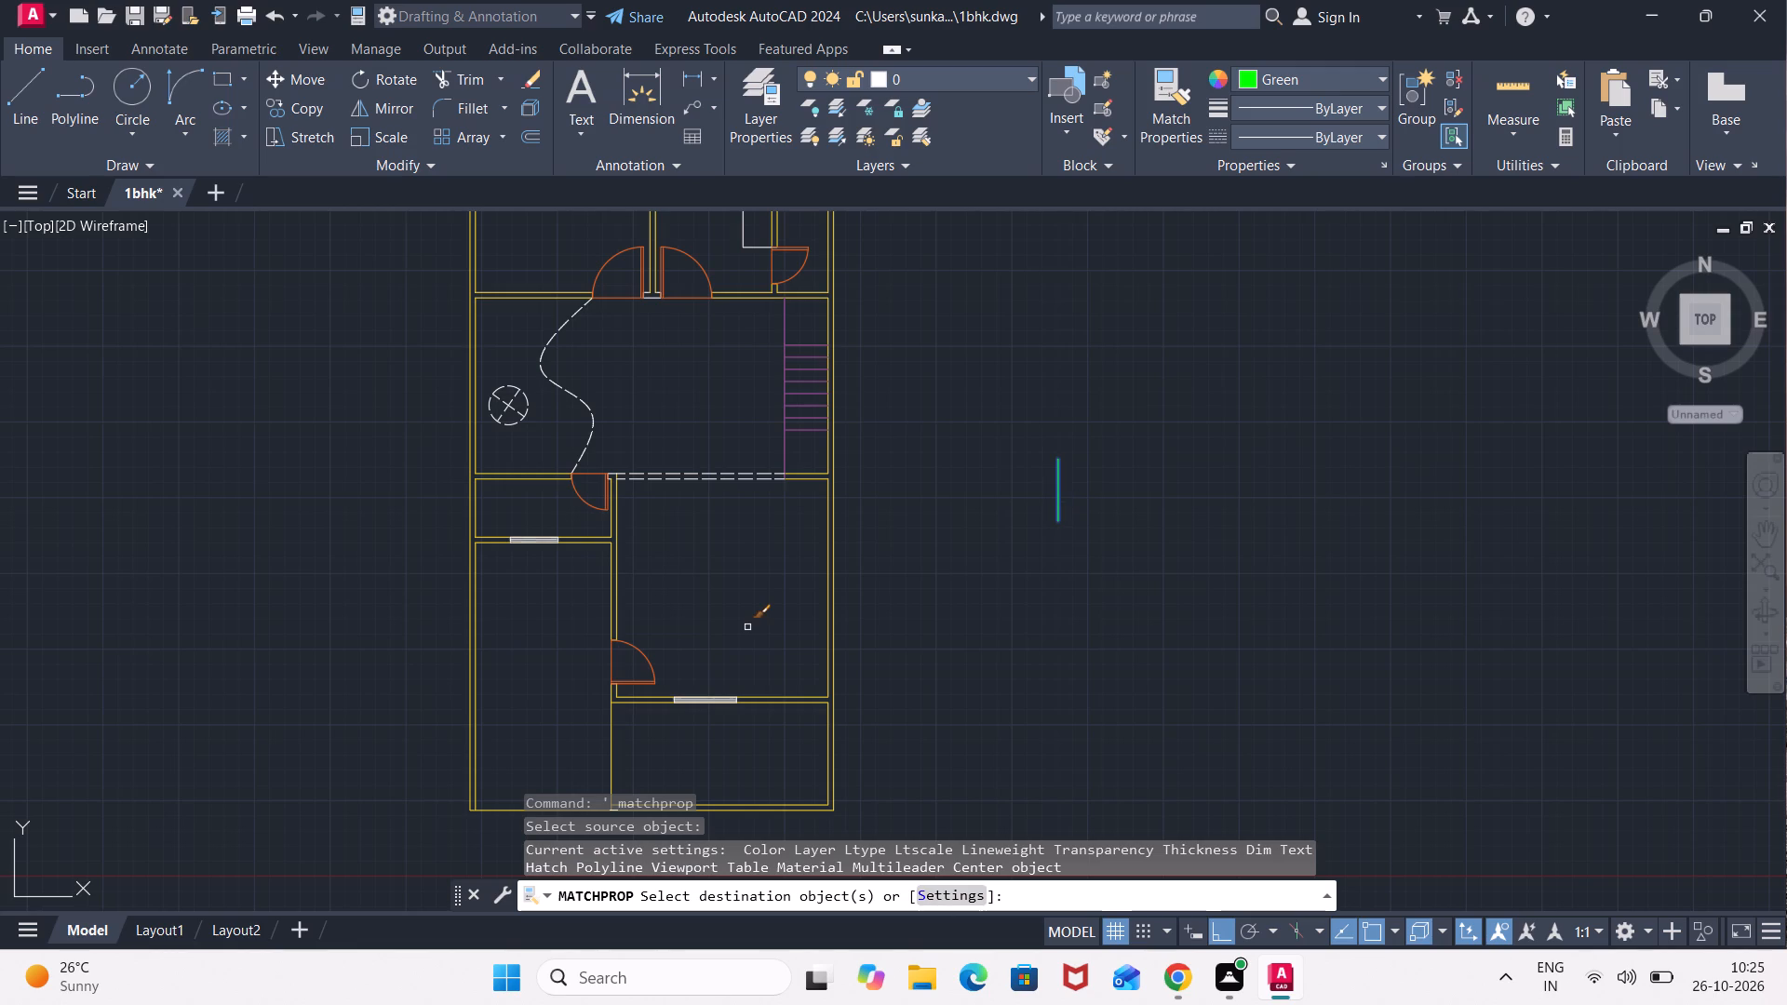
click(601, 399)
click(538, 437)
click(522, 406)
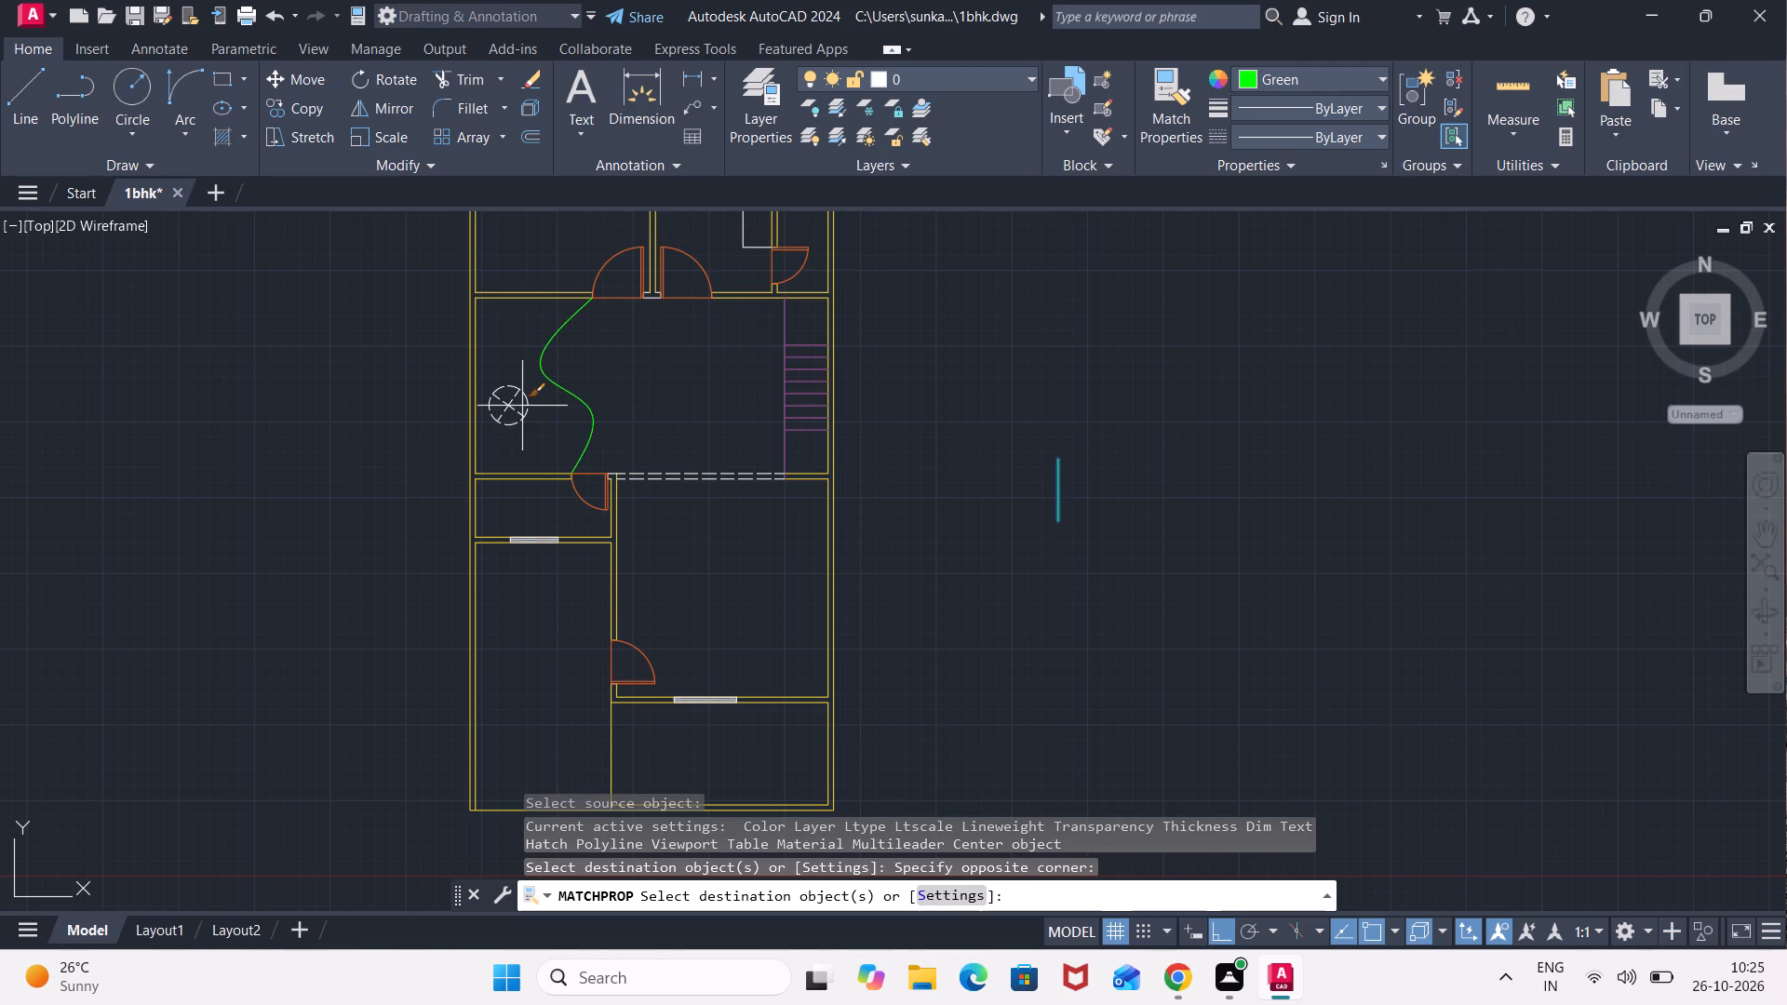
click(511, 377)
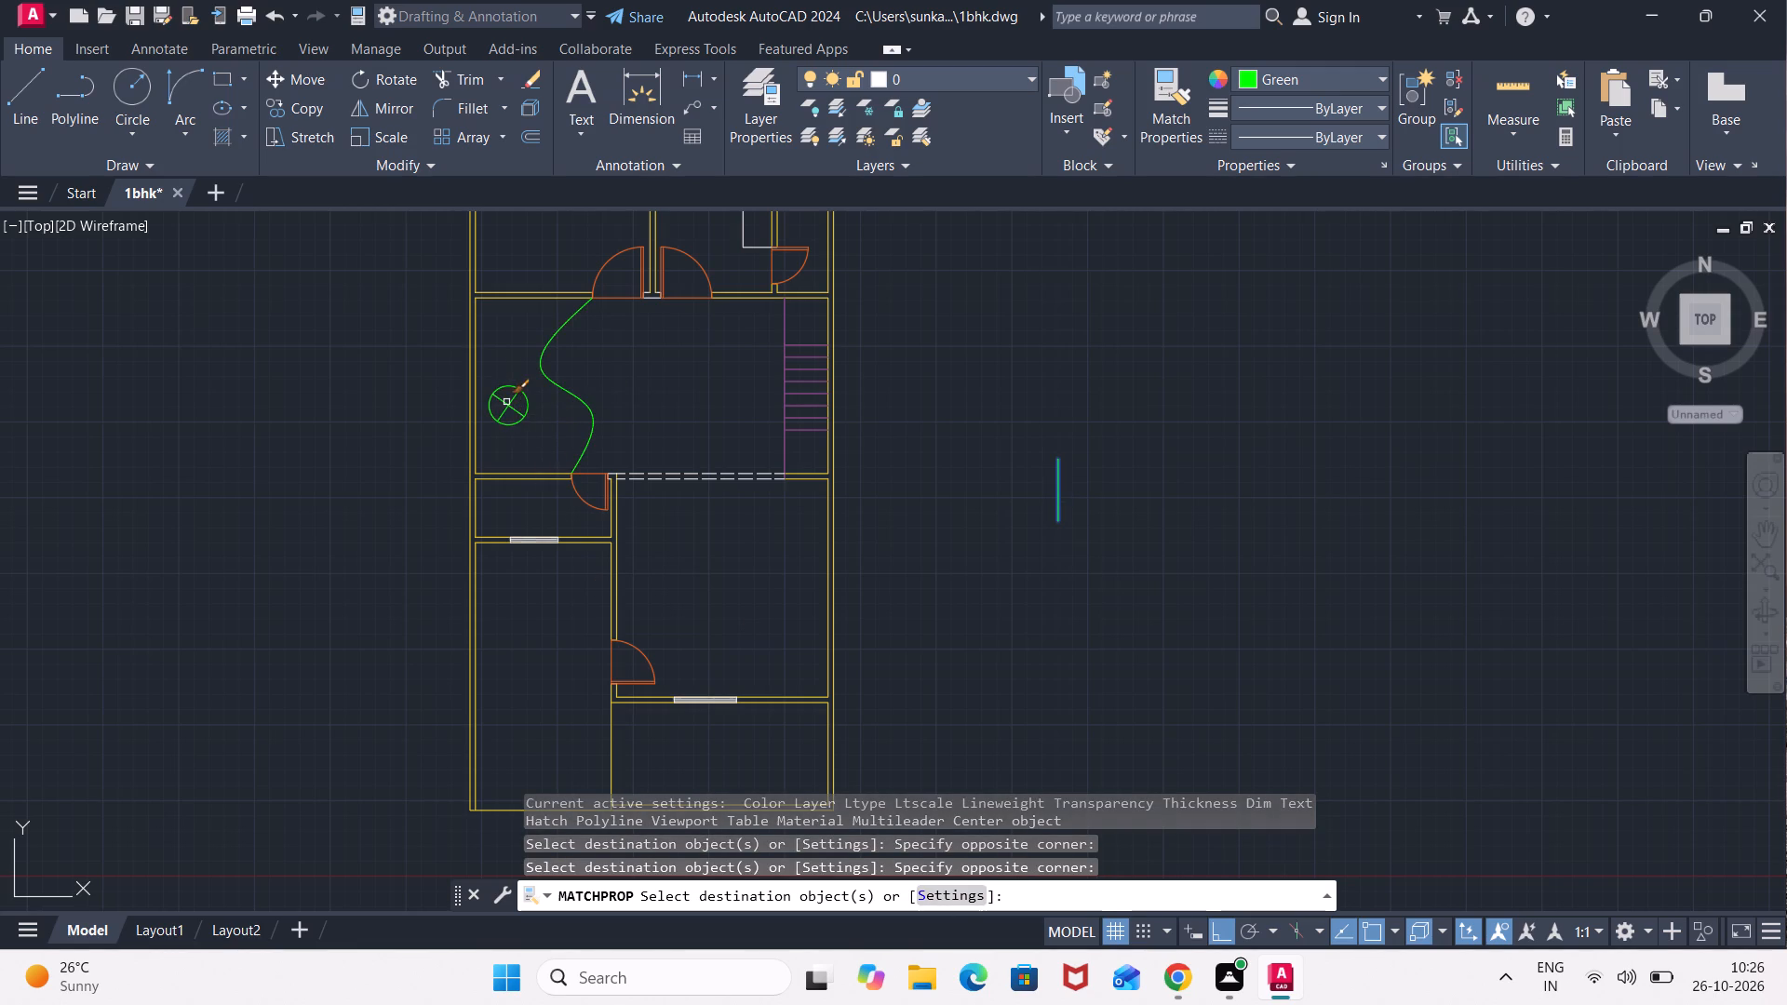
click(506, 402)
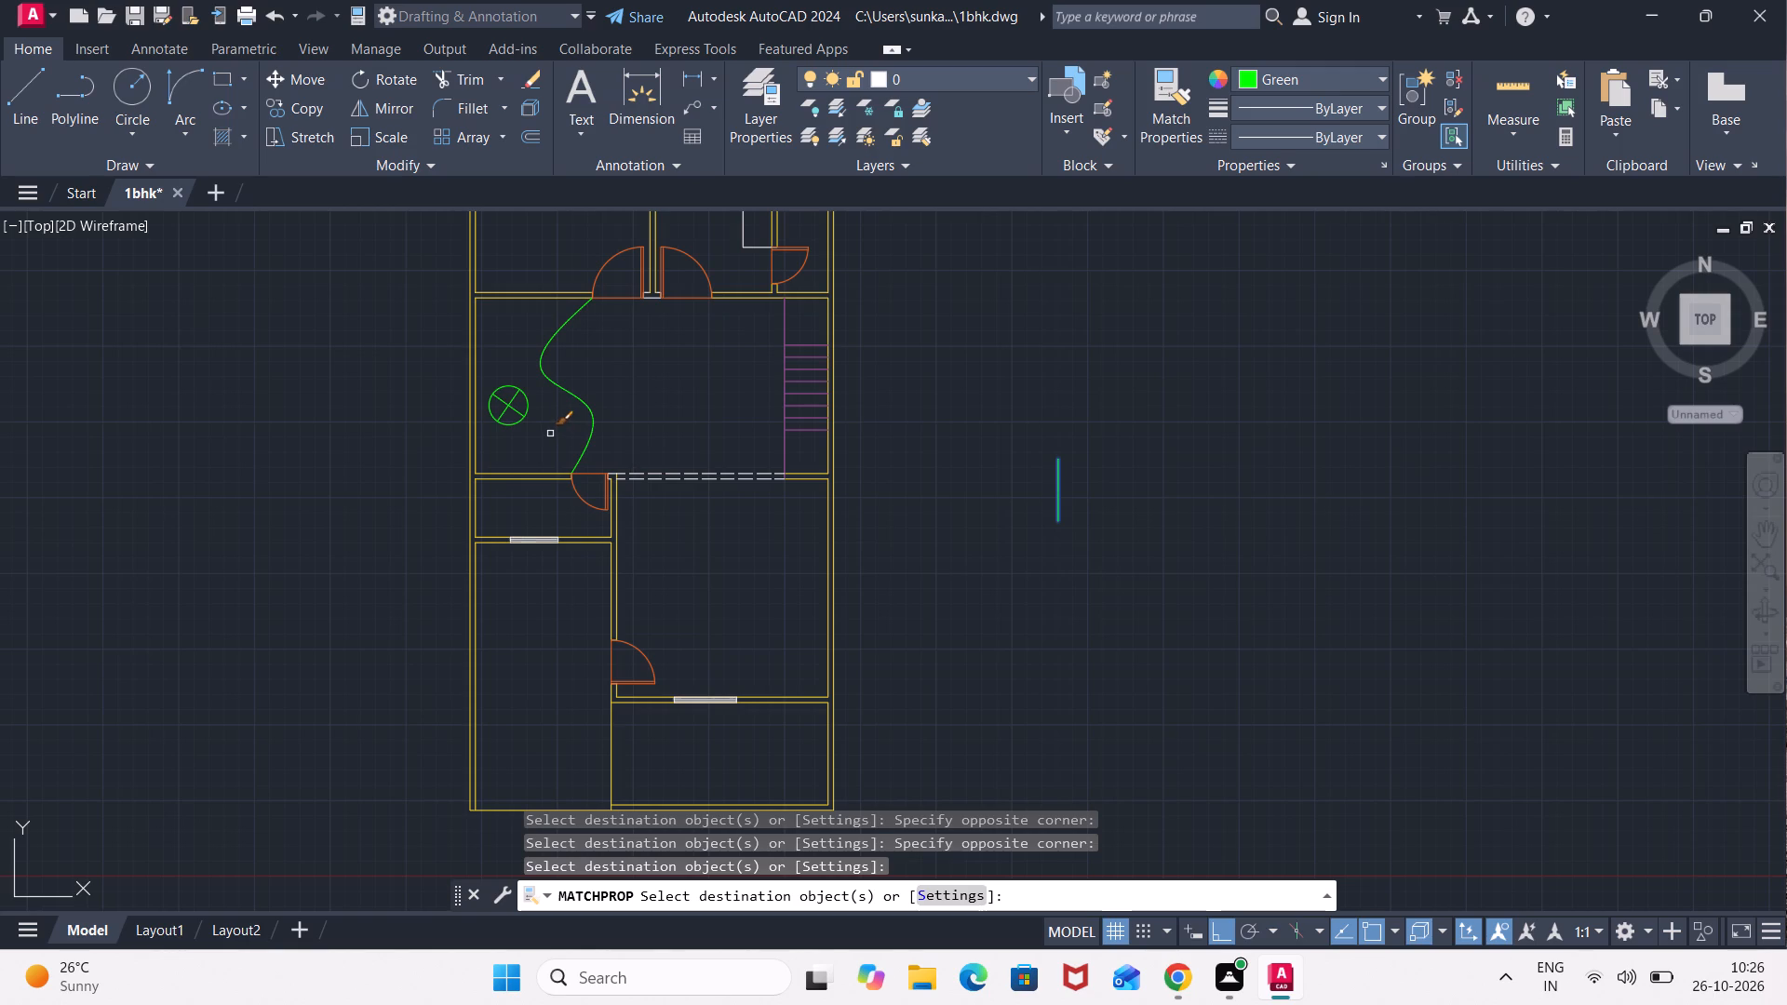
key(Escape)
key(Escape)
click(573, 378)
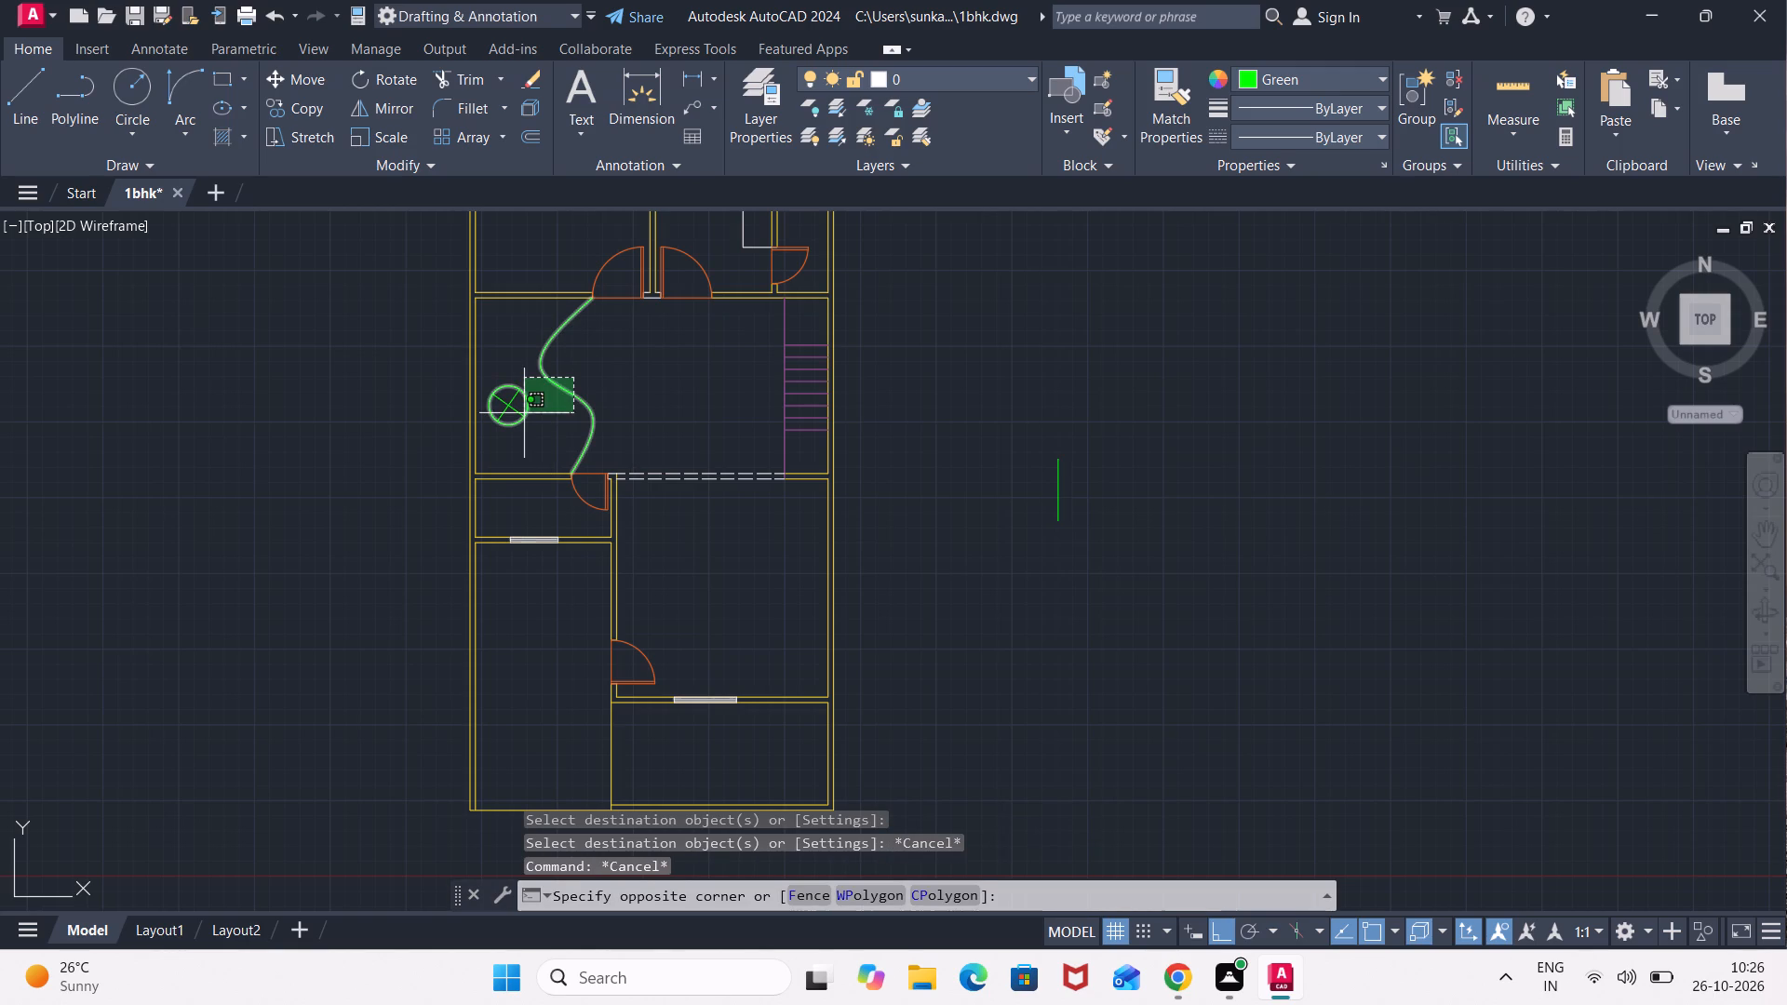
key(Escape)
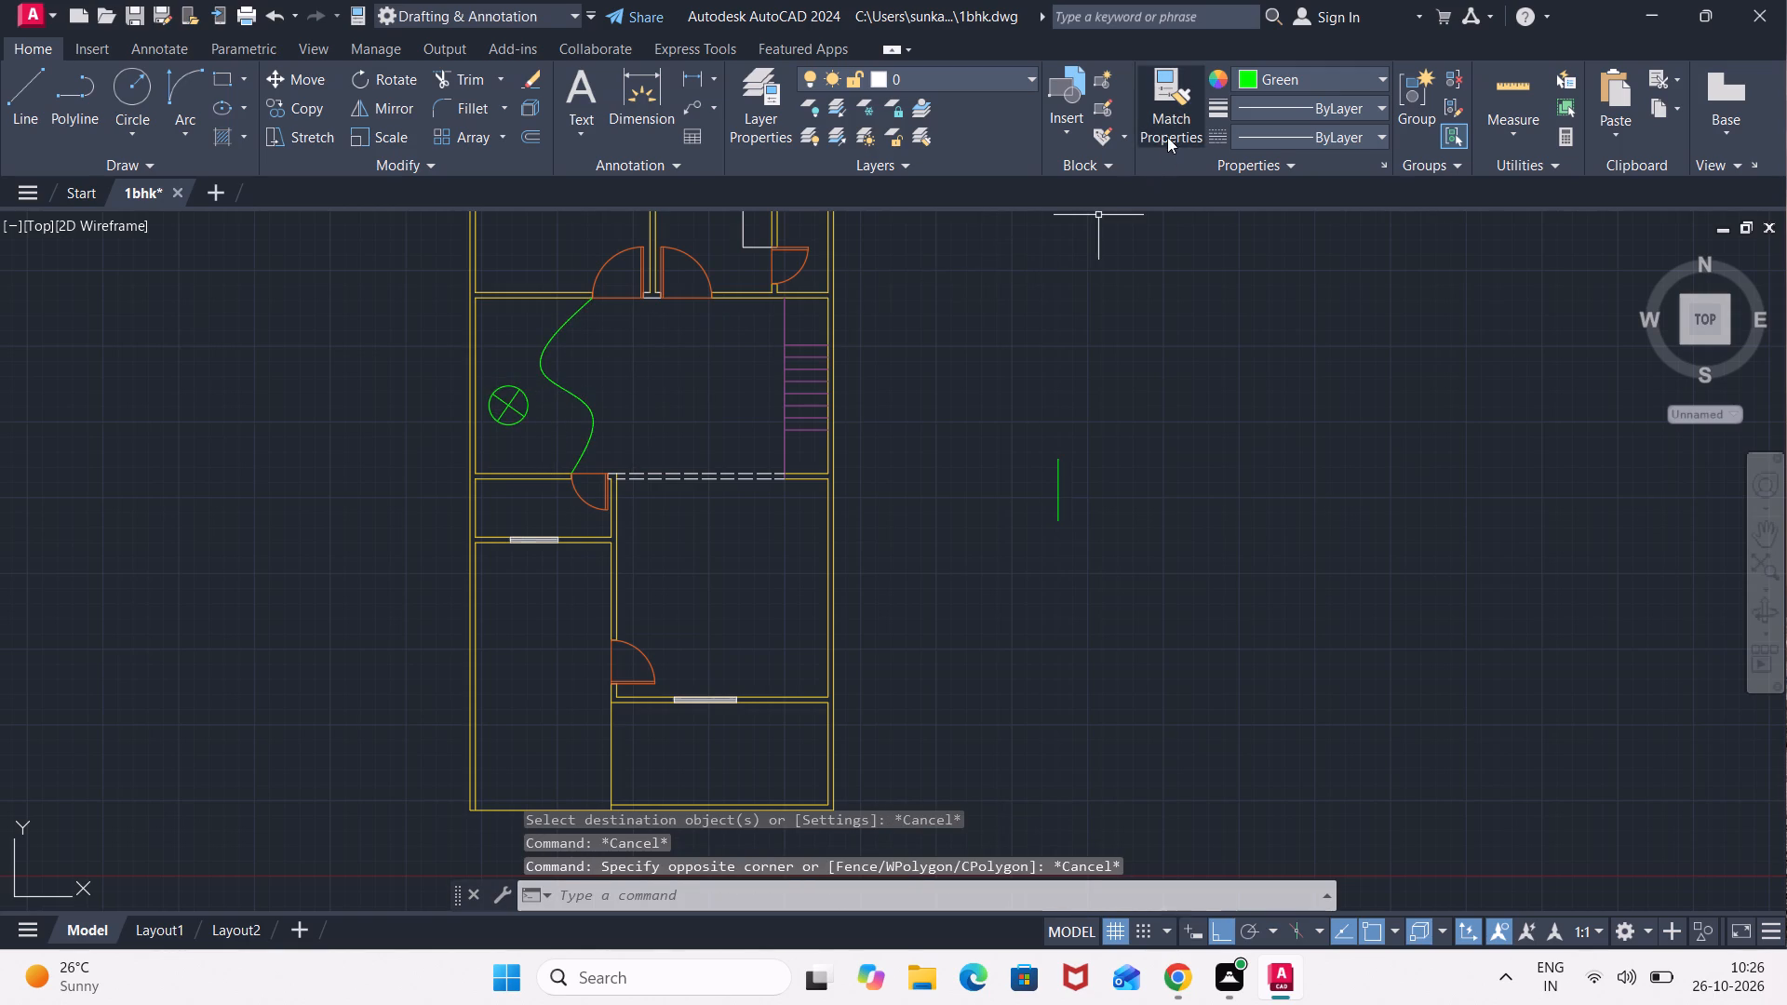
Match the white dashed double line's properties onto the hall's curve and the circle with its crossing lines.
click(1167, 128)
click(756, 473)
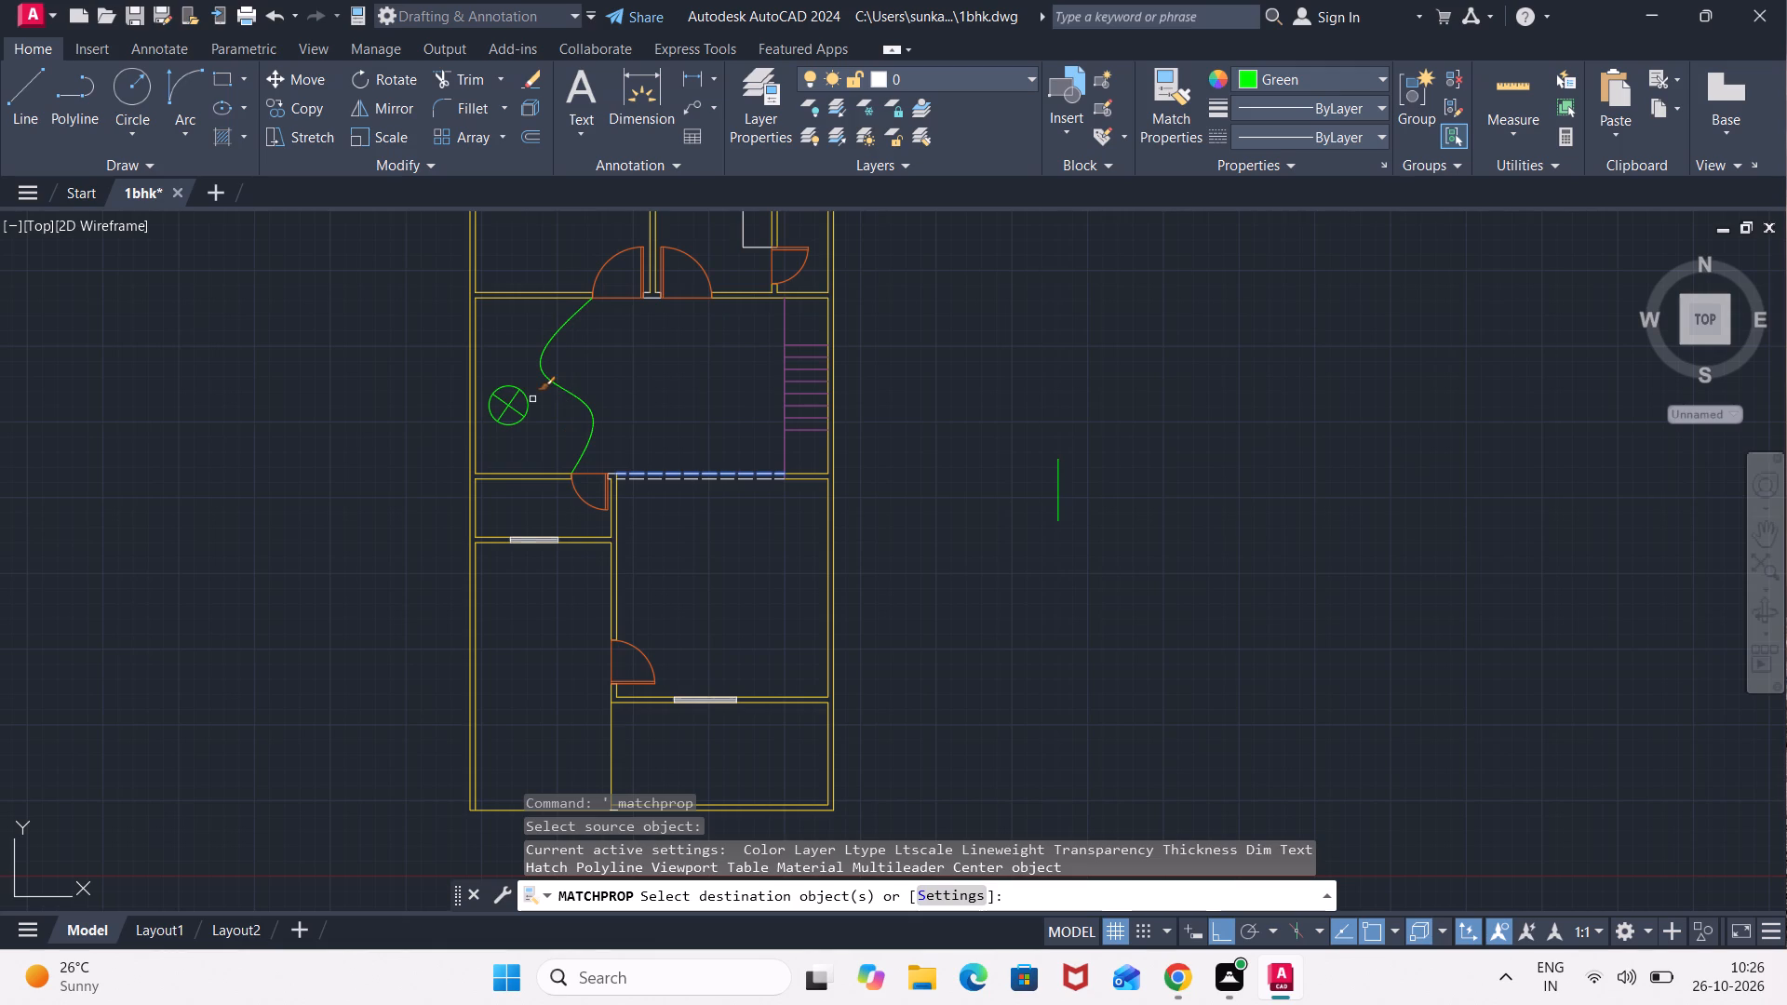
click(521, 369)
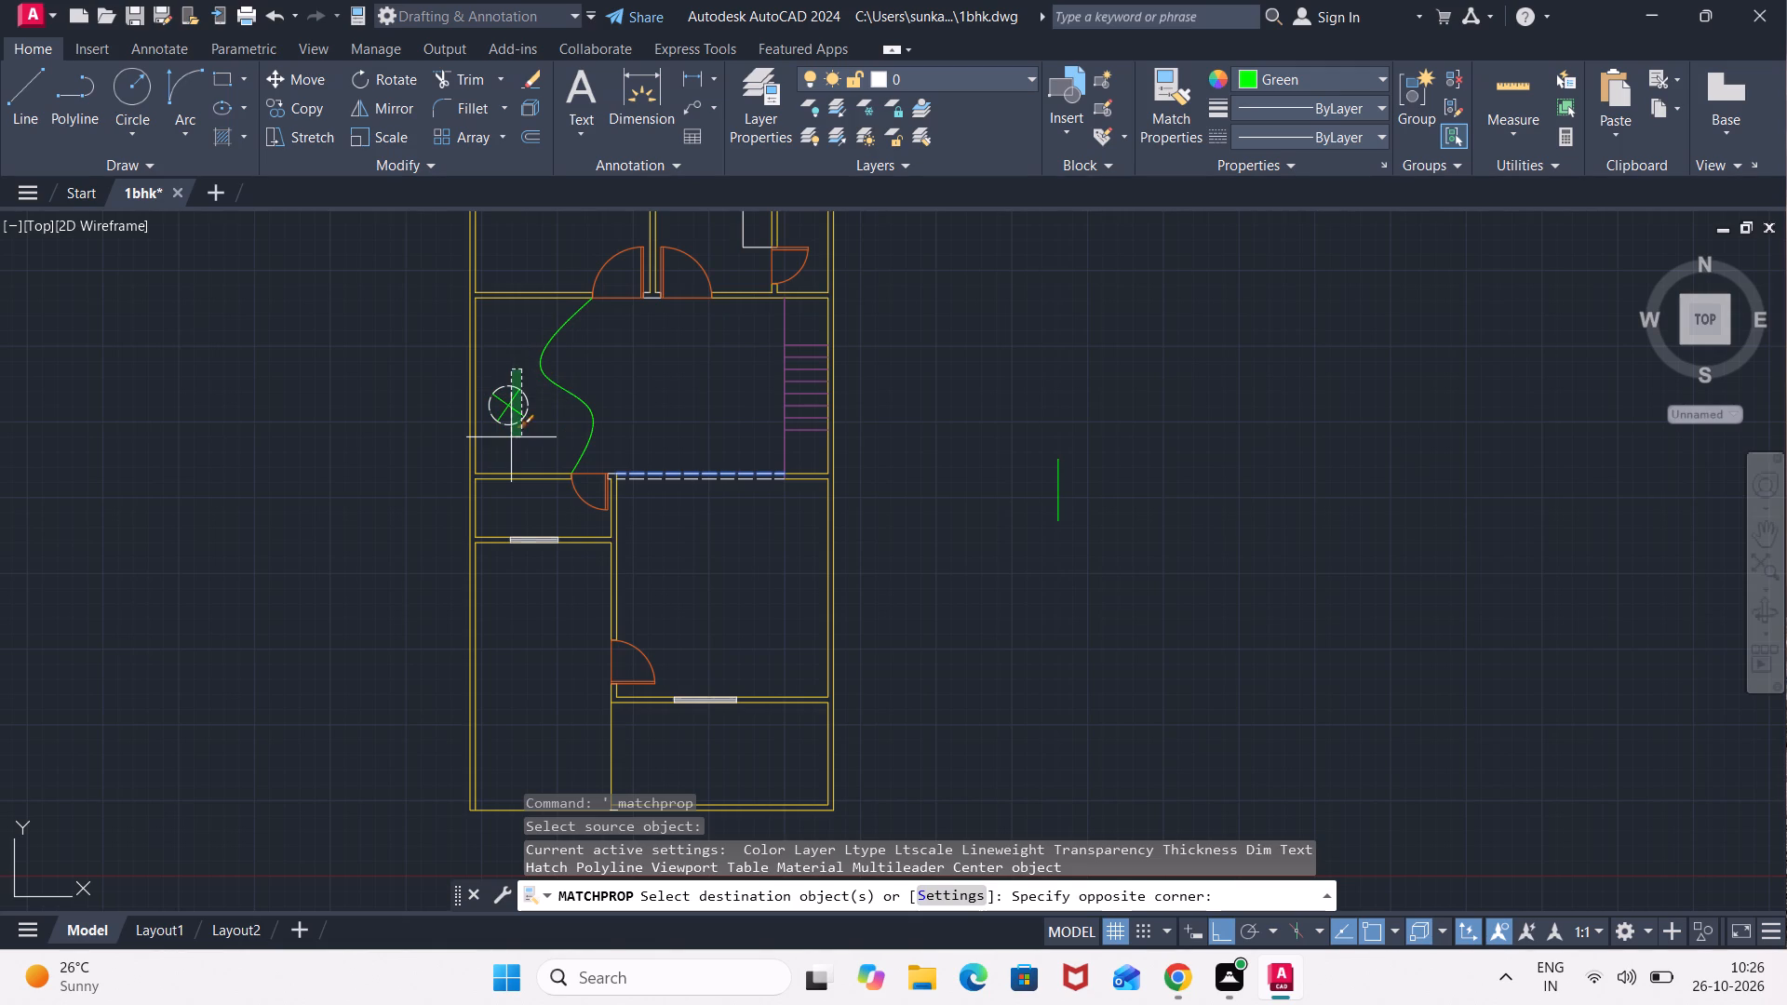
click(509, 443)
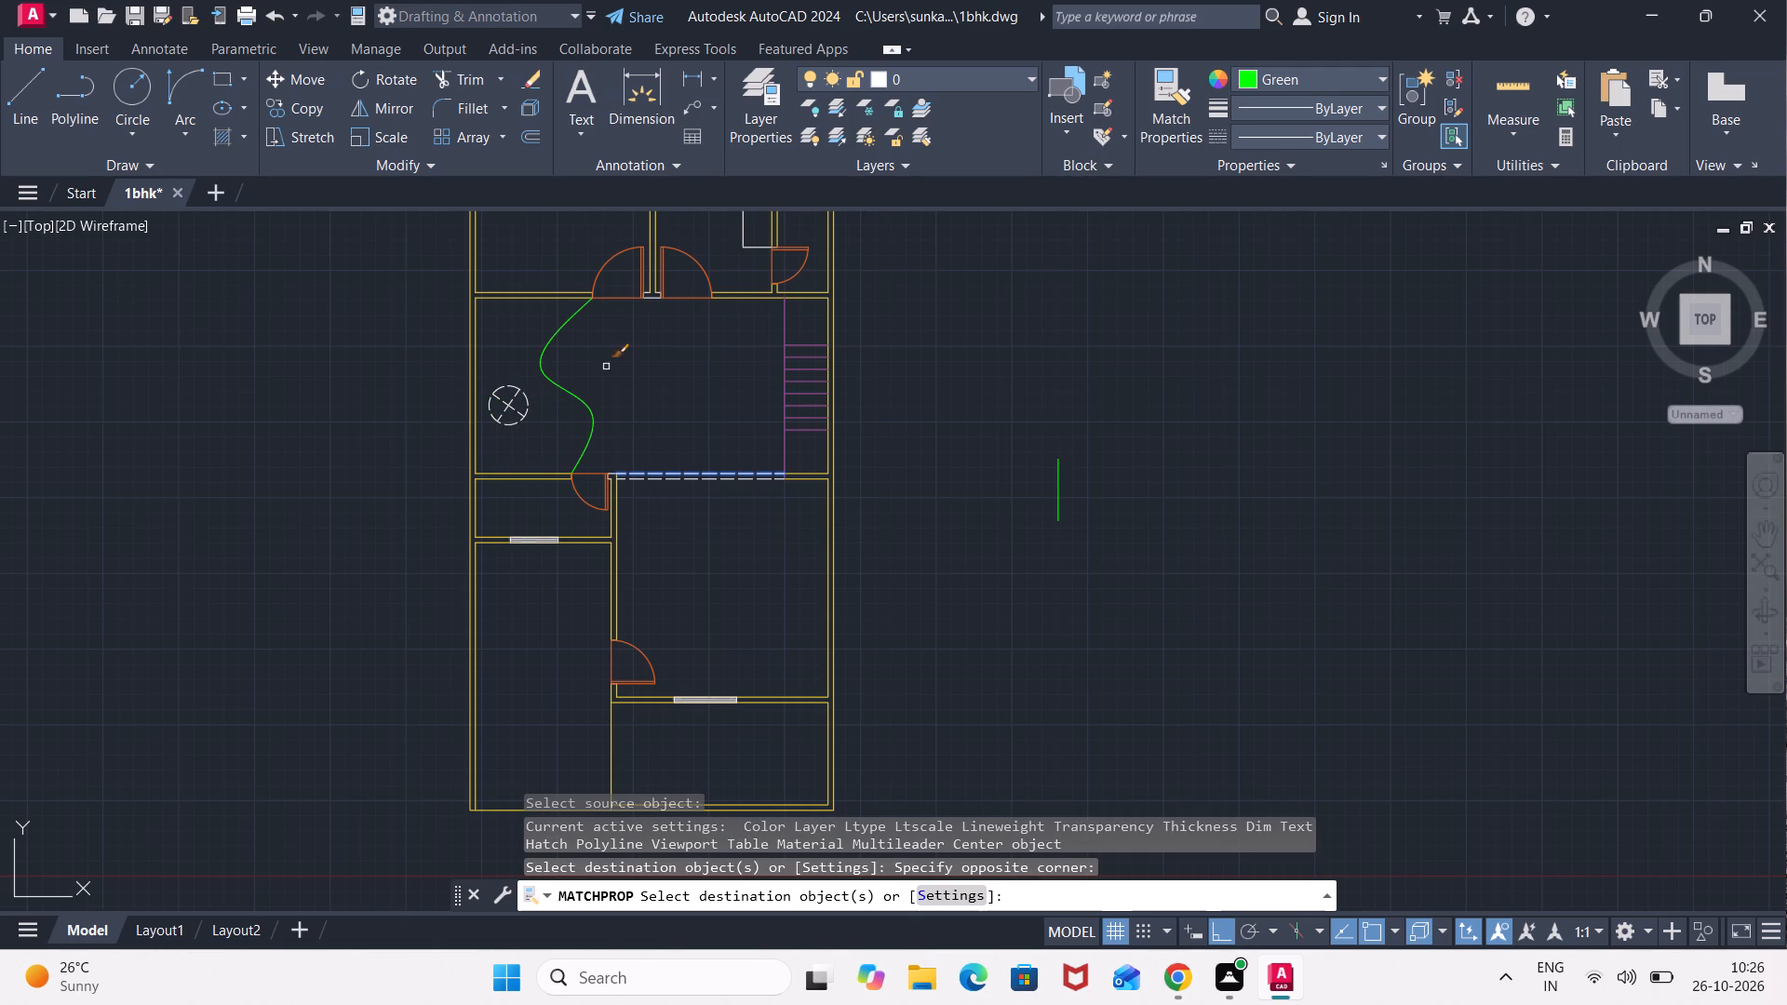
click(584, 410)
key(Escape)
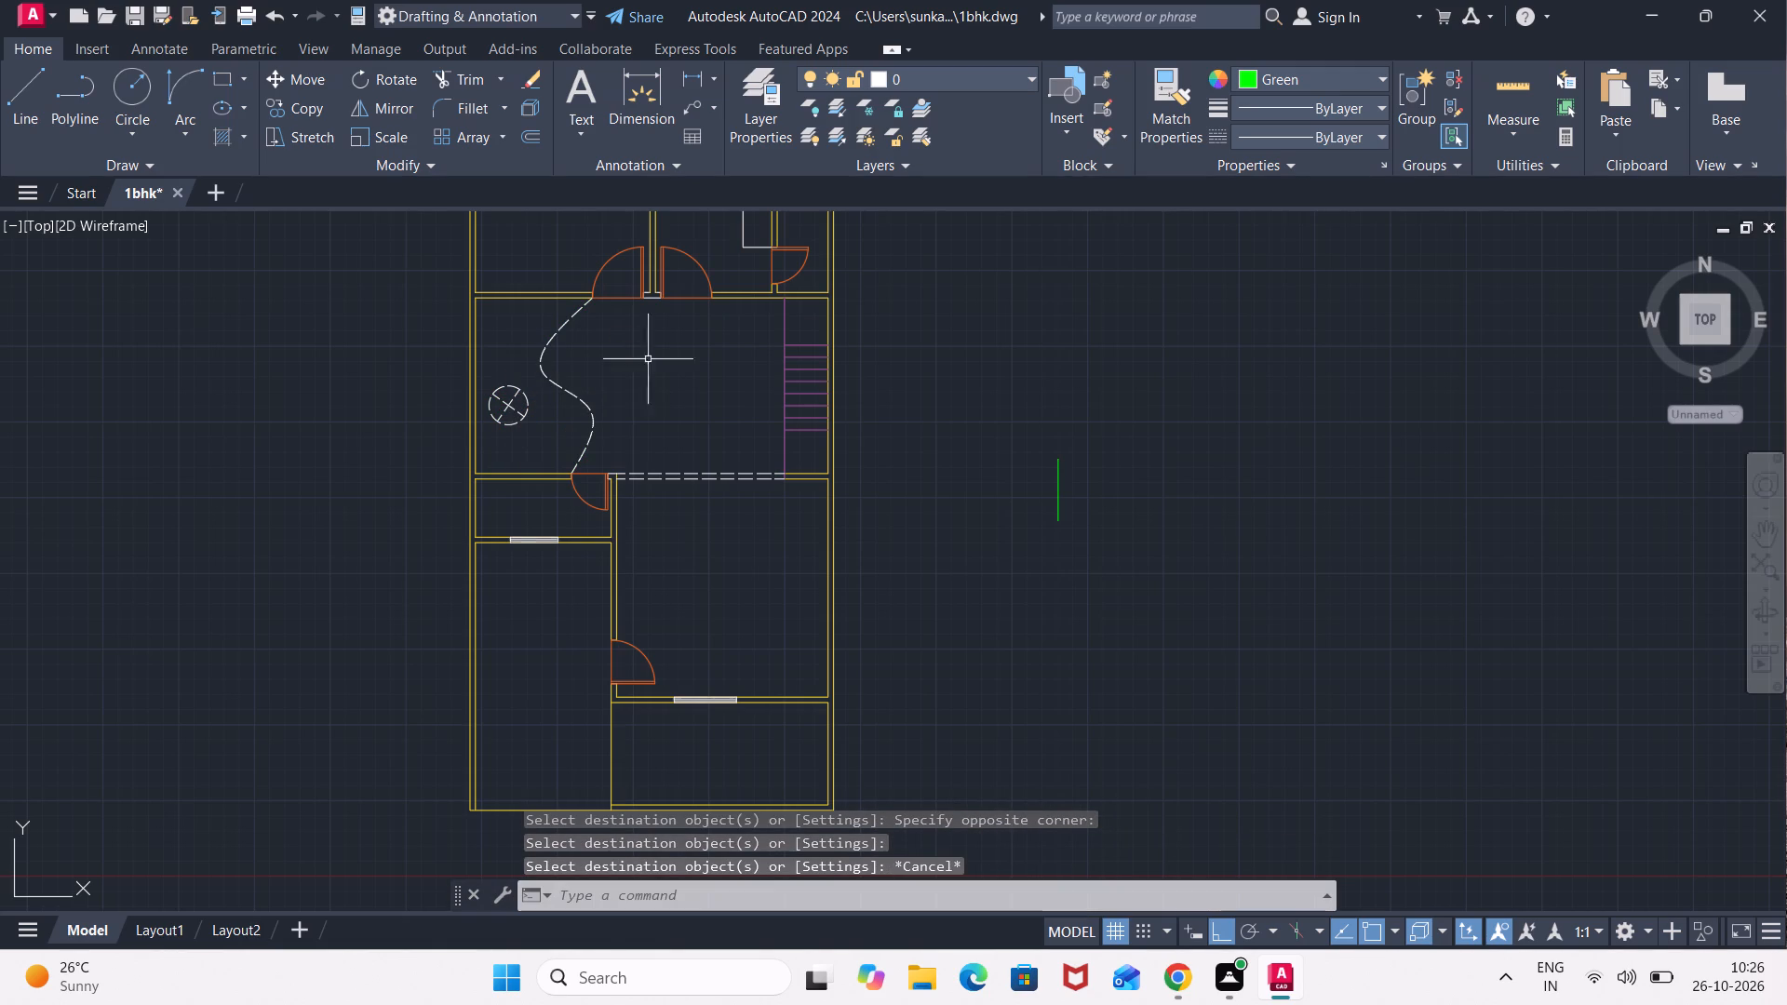
Match the yellow wall line's properties onto the white wall-end lines between the two doors above the hall.
click(1178, 100)
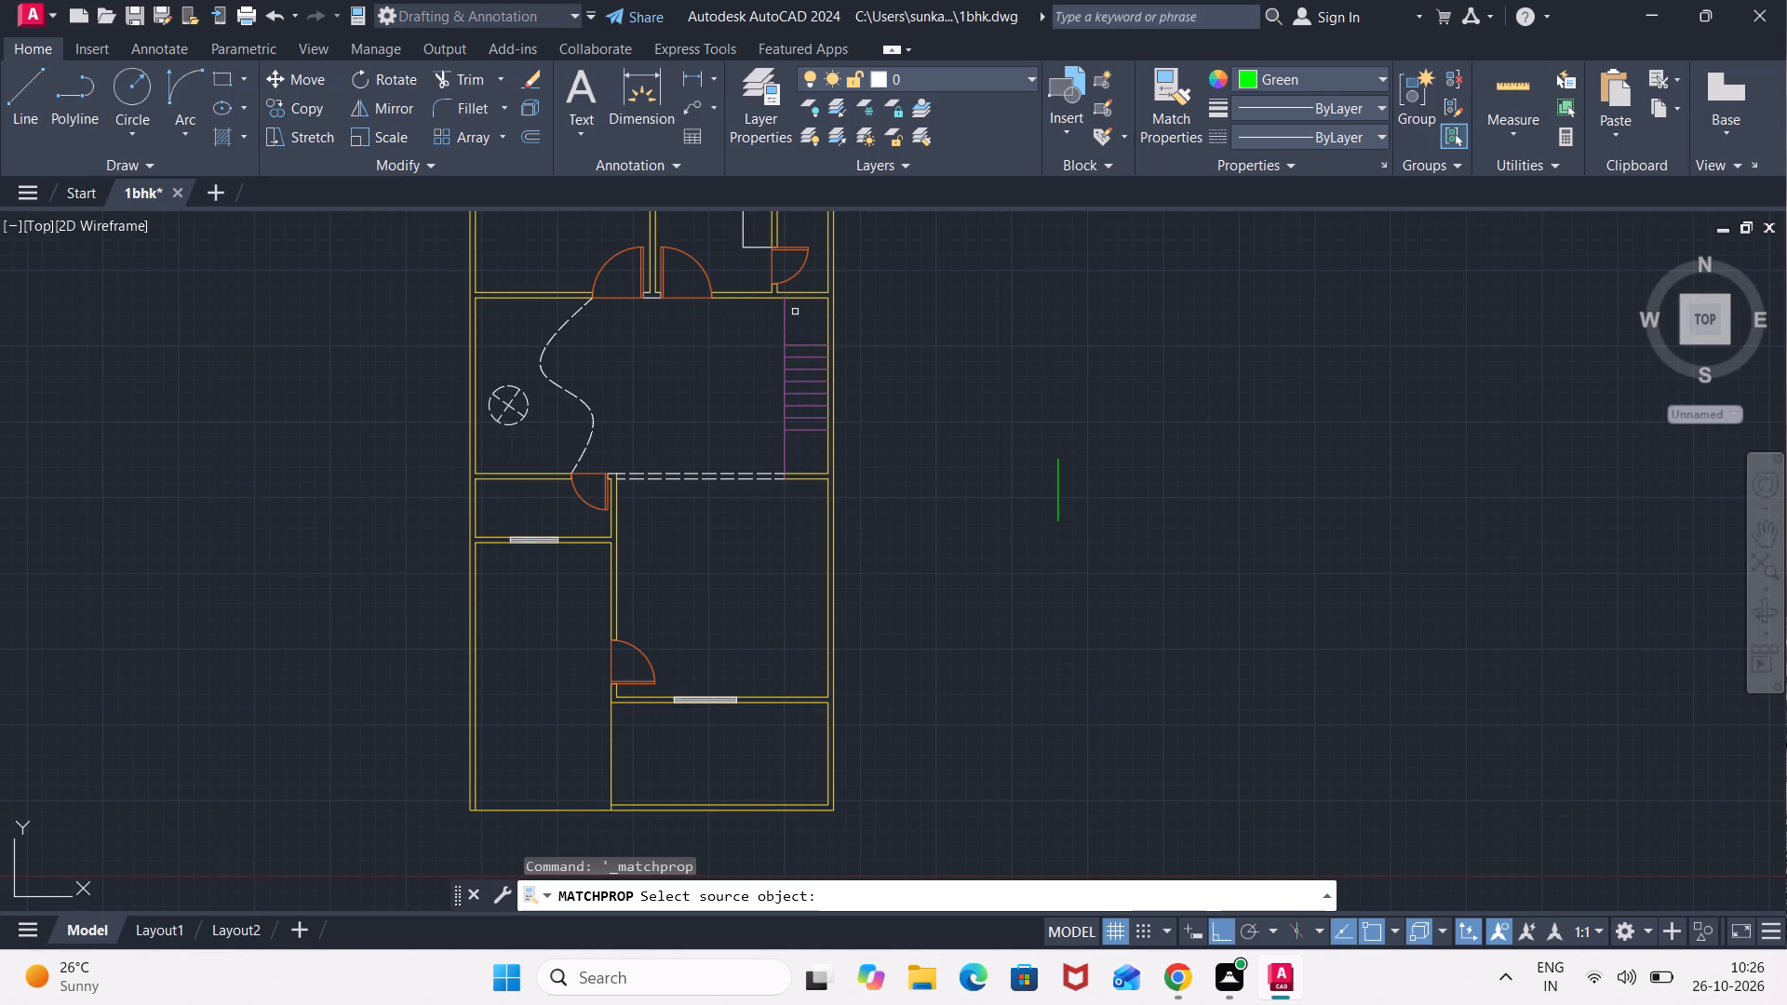
click(764, 296)
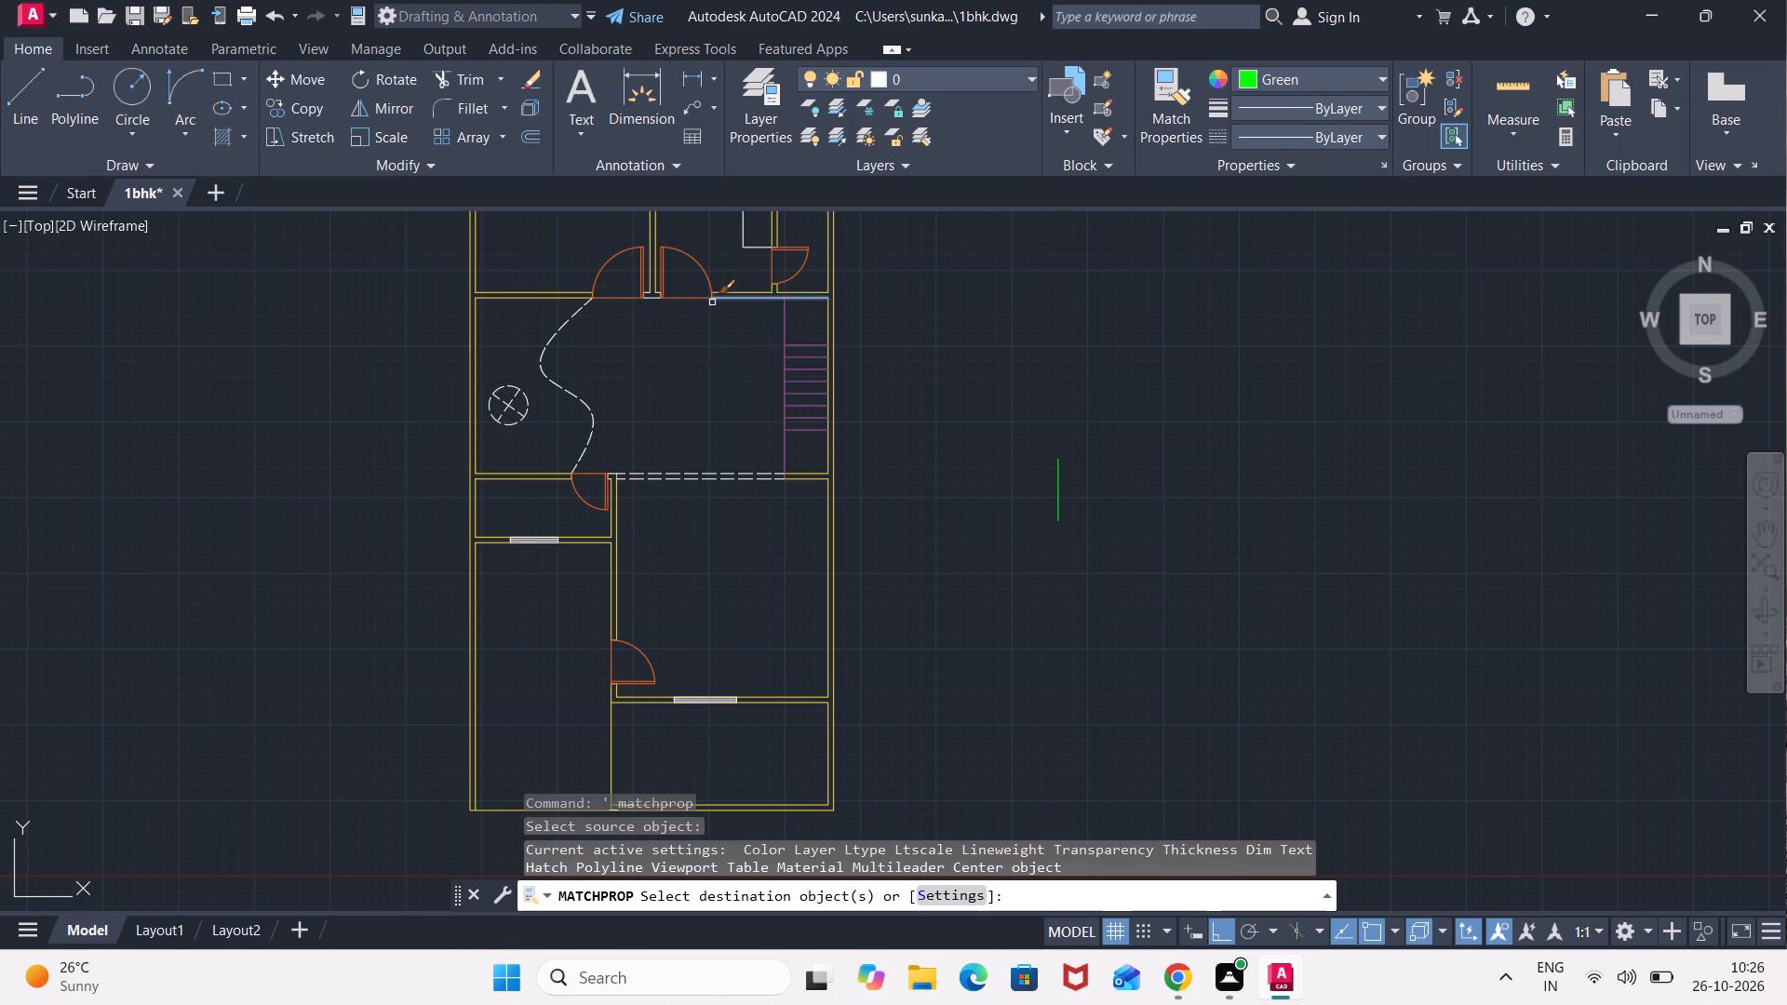
scroll(657, 278, up, 3)
click(657, 386)
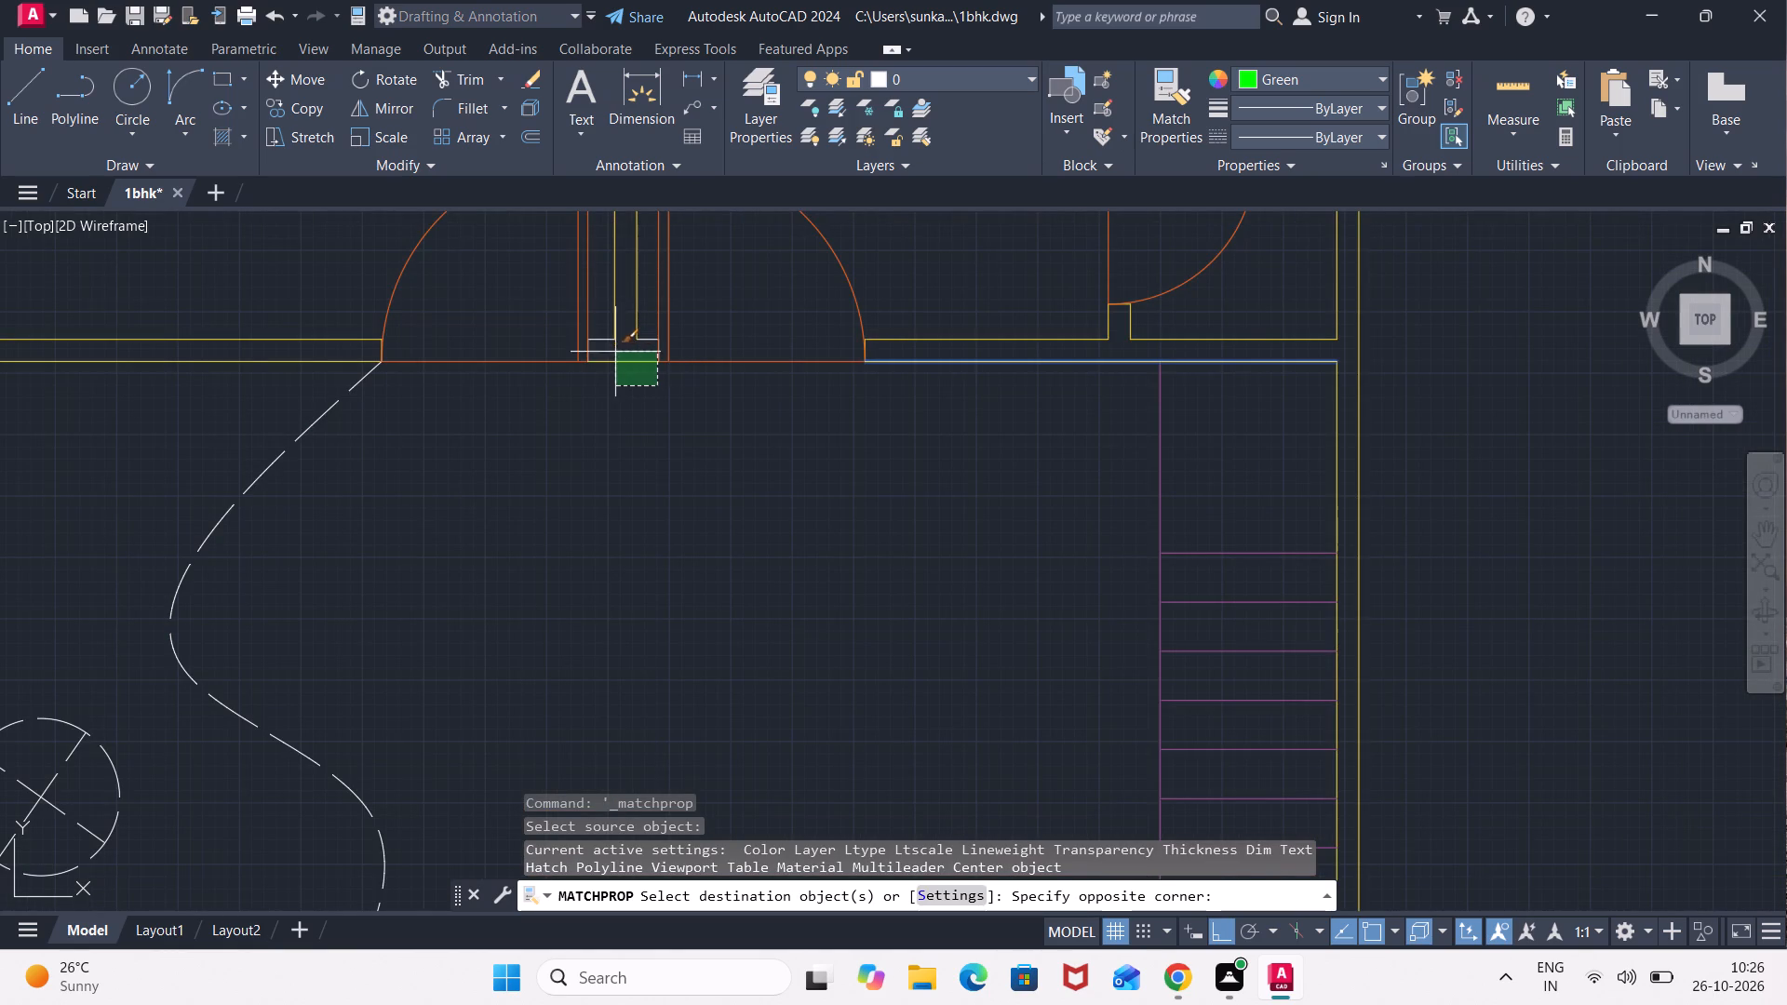
click(615, 358)
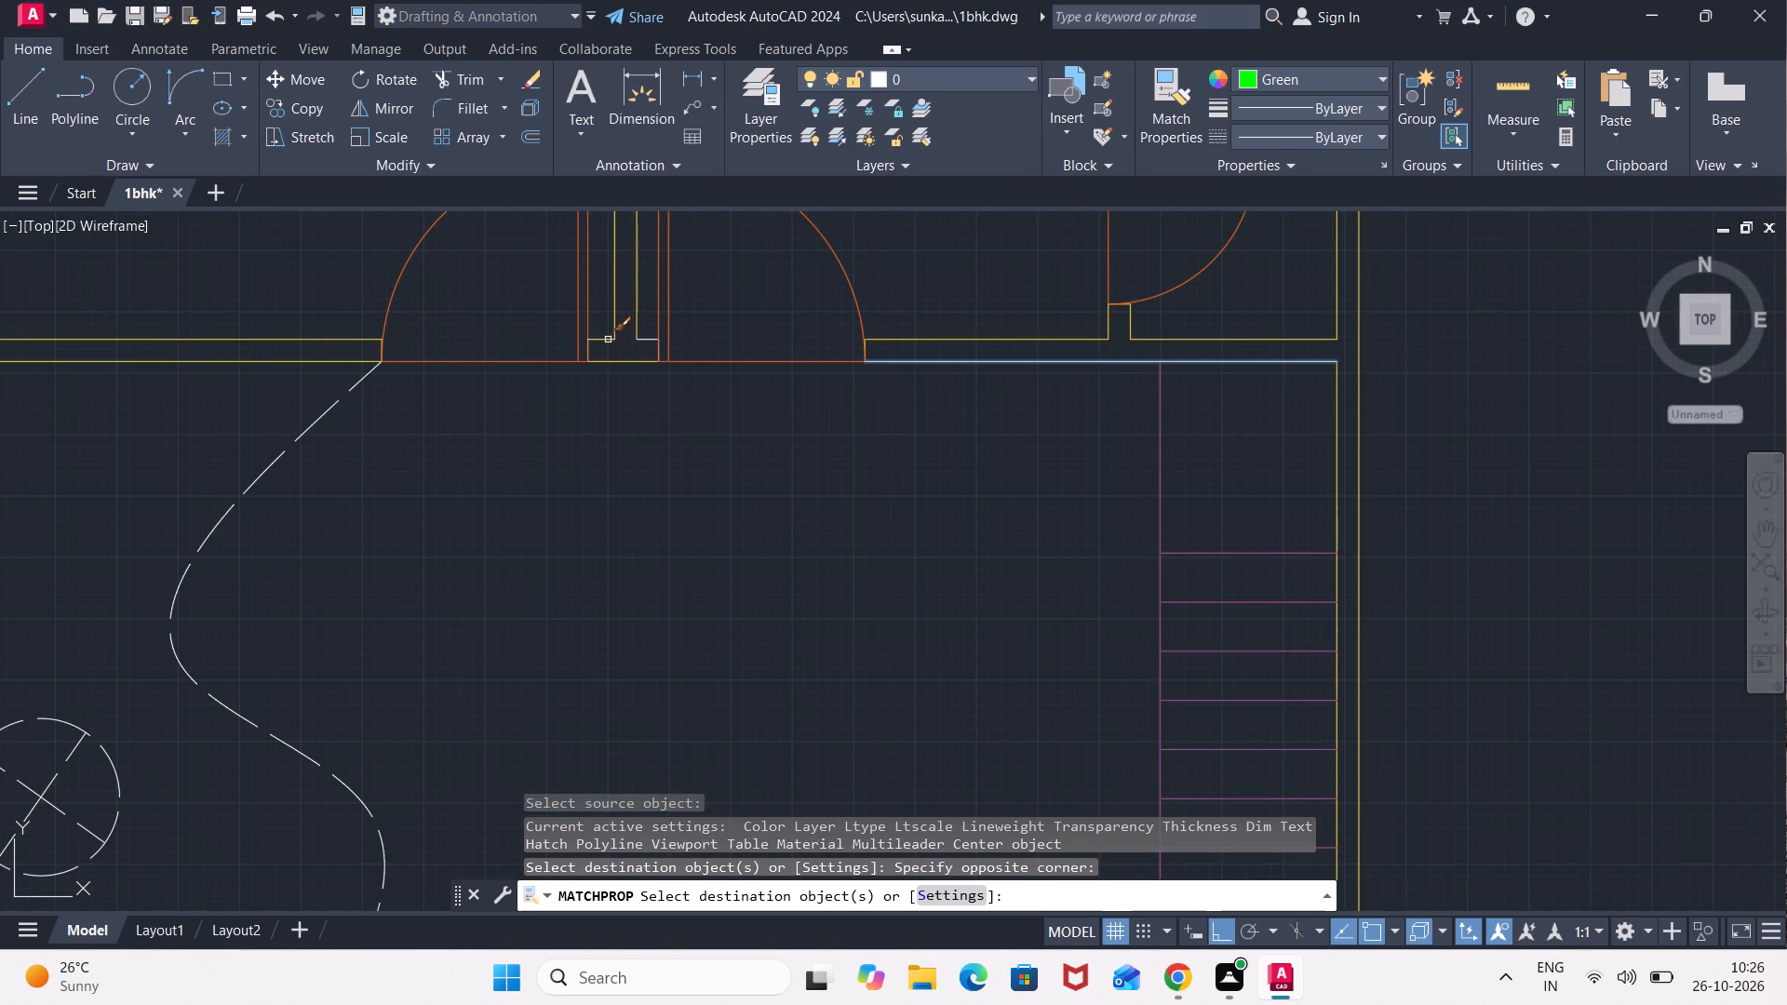
click(606, 341)
click(640, 341)
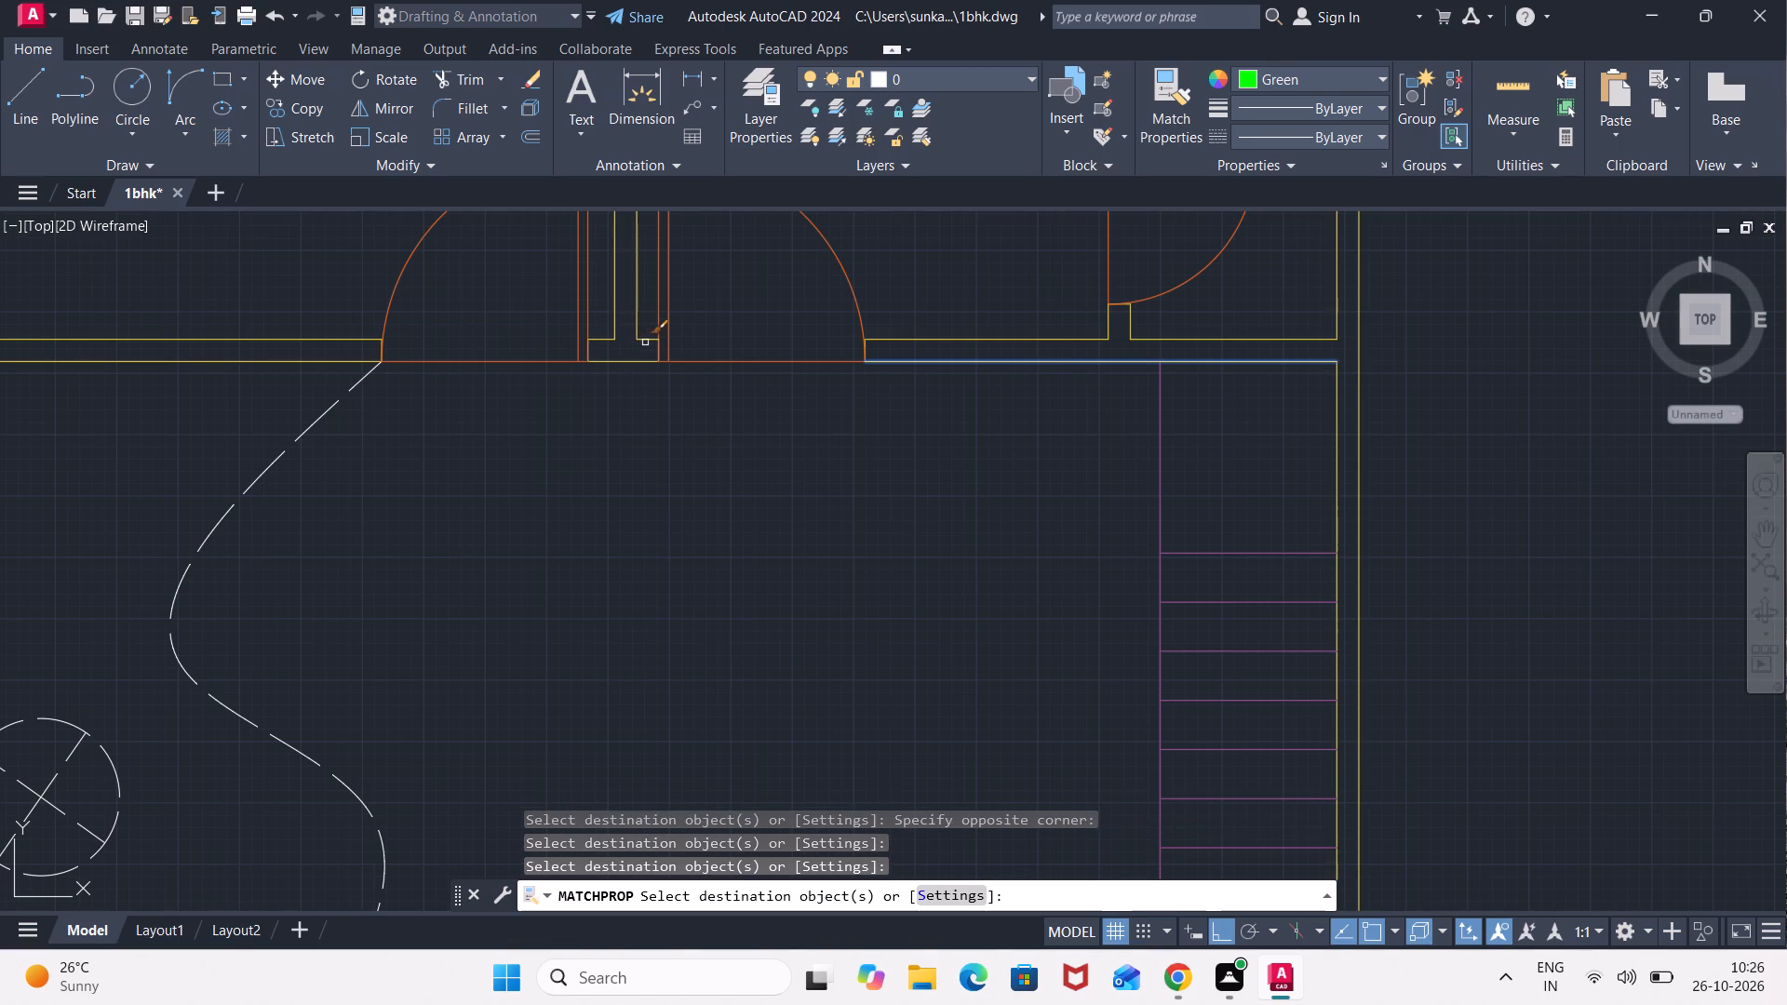
key(Escape)
Set the current linetype to ACAD_ISO02W100 and draw a horizontal green dashed sample line outside the plan beside the staircase.
scroll(1112, 458, down, 1)
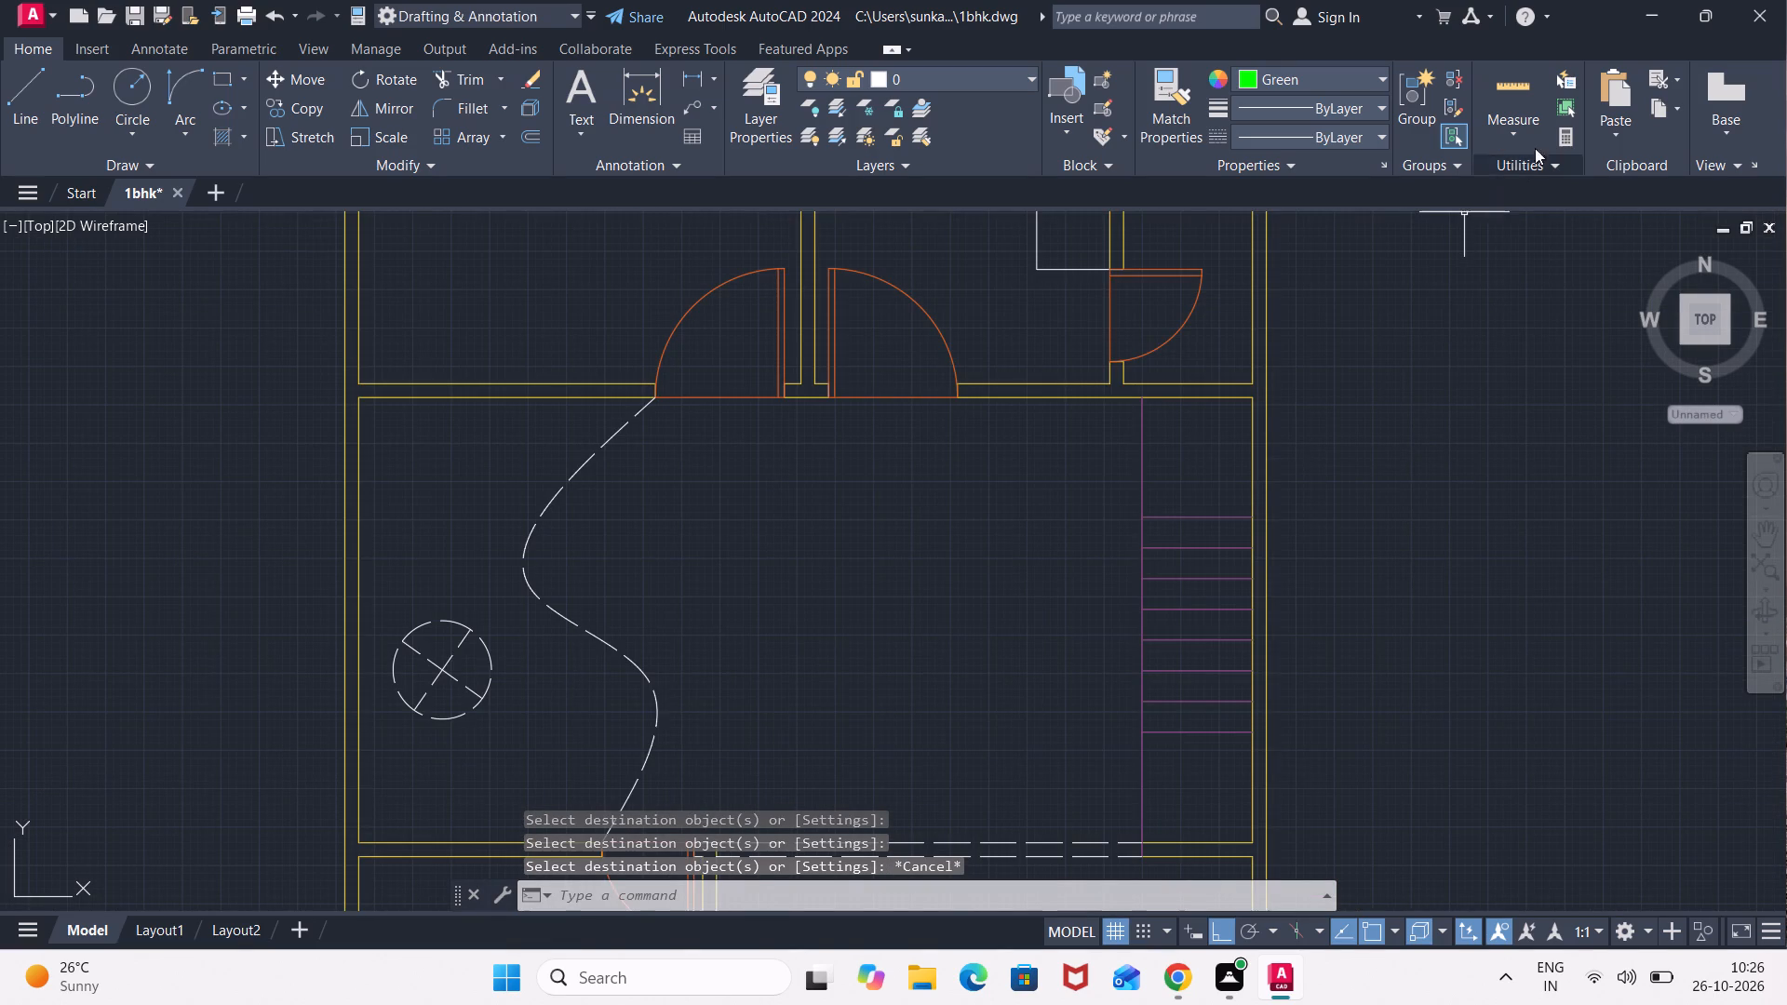
click(1362, 136)
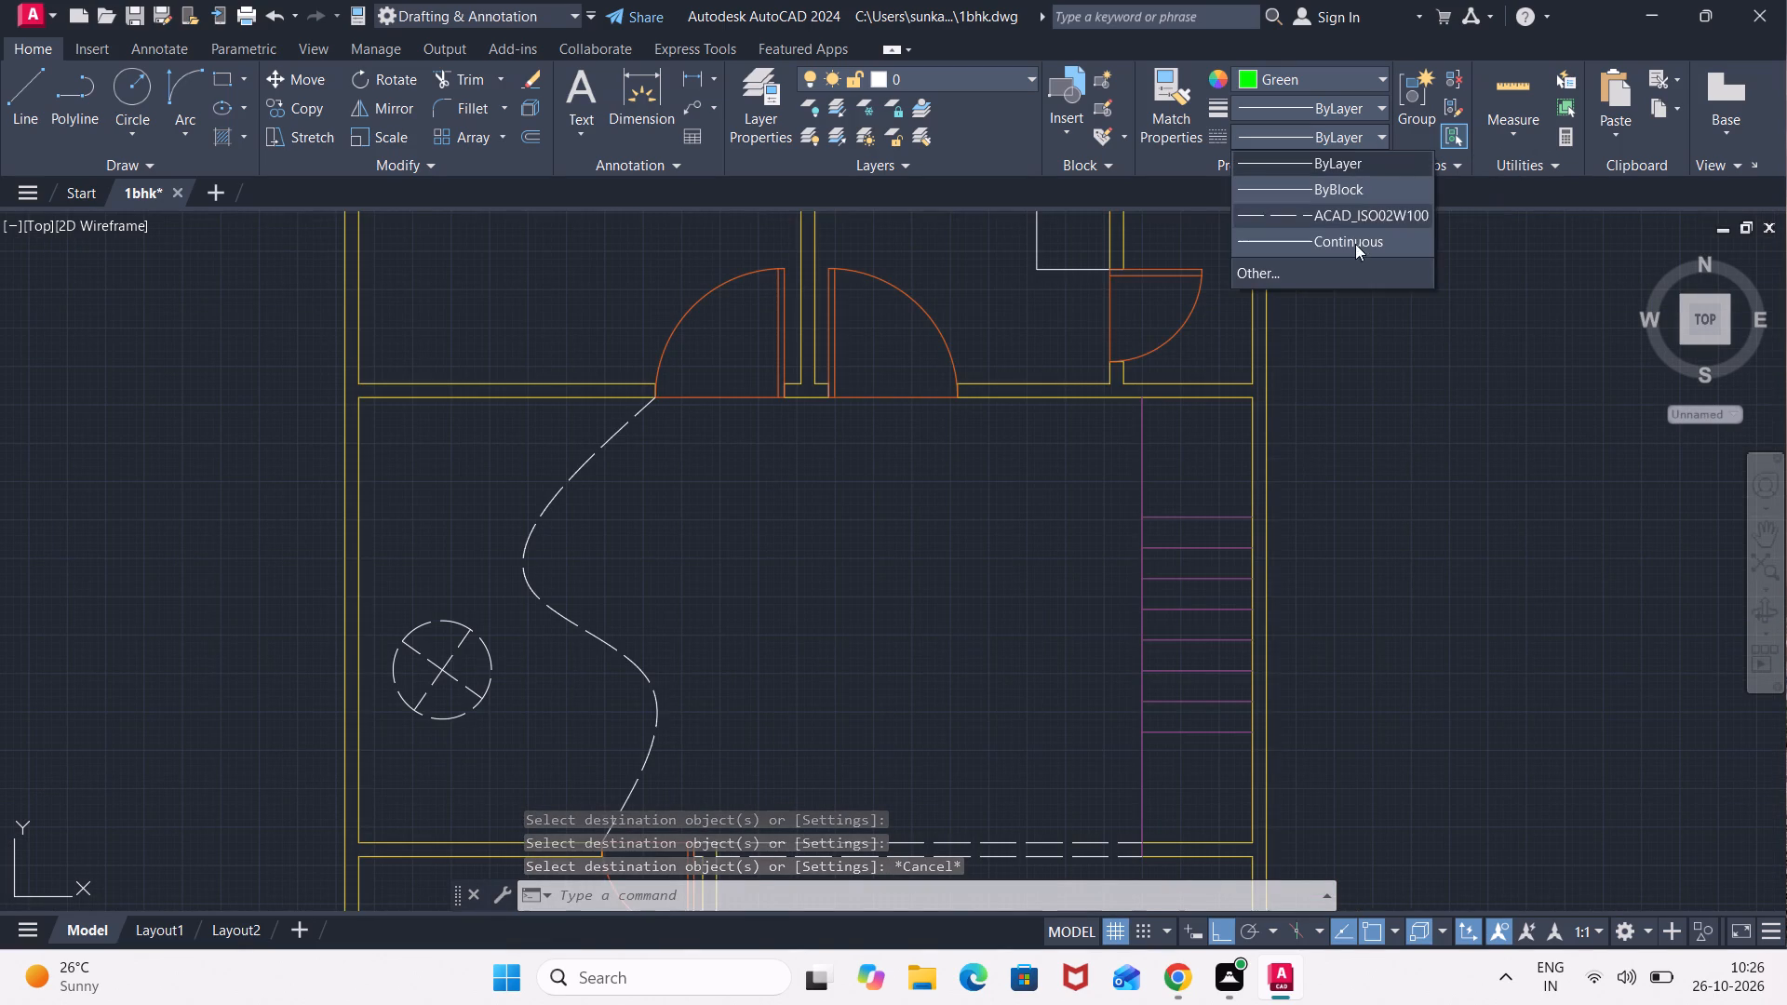
click(1358, 212)
scroll(1472, 533, down, 2)
middle_drag(1472, 535, 1270, 507)
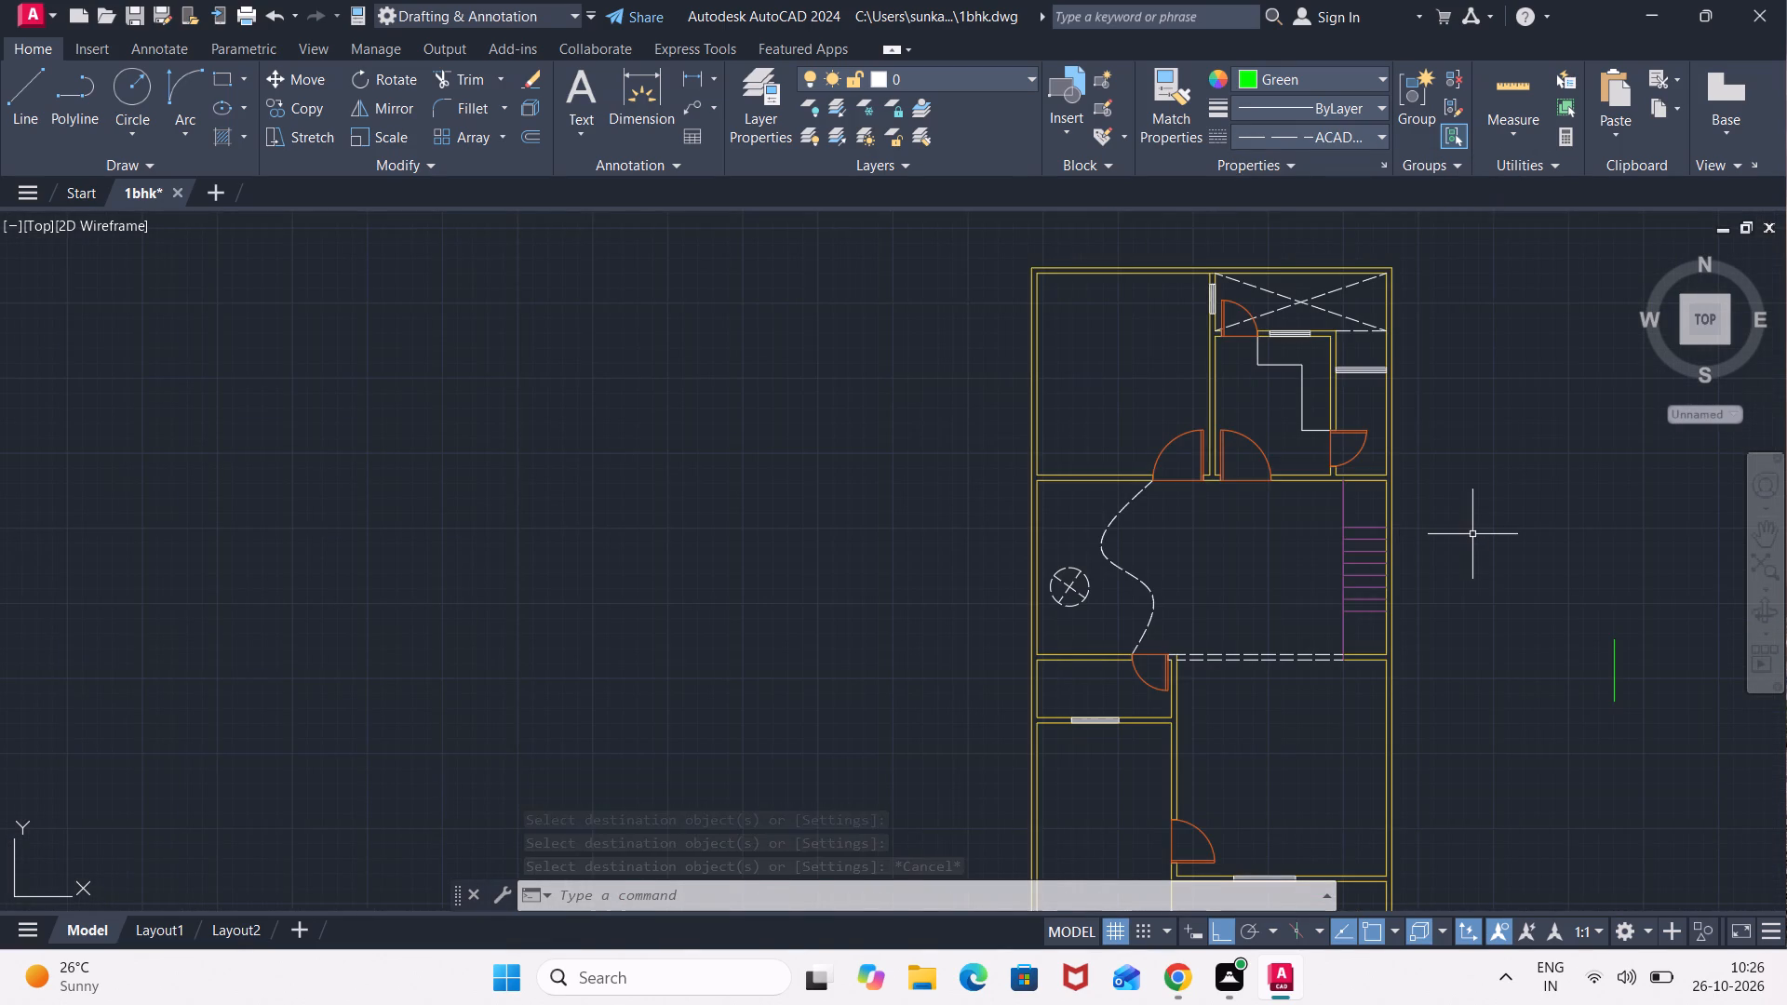
middle_drag(1270, 507, 1165, 497)
key(l)
key(Return)
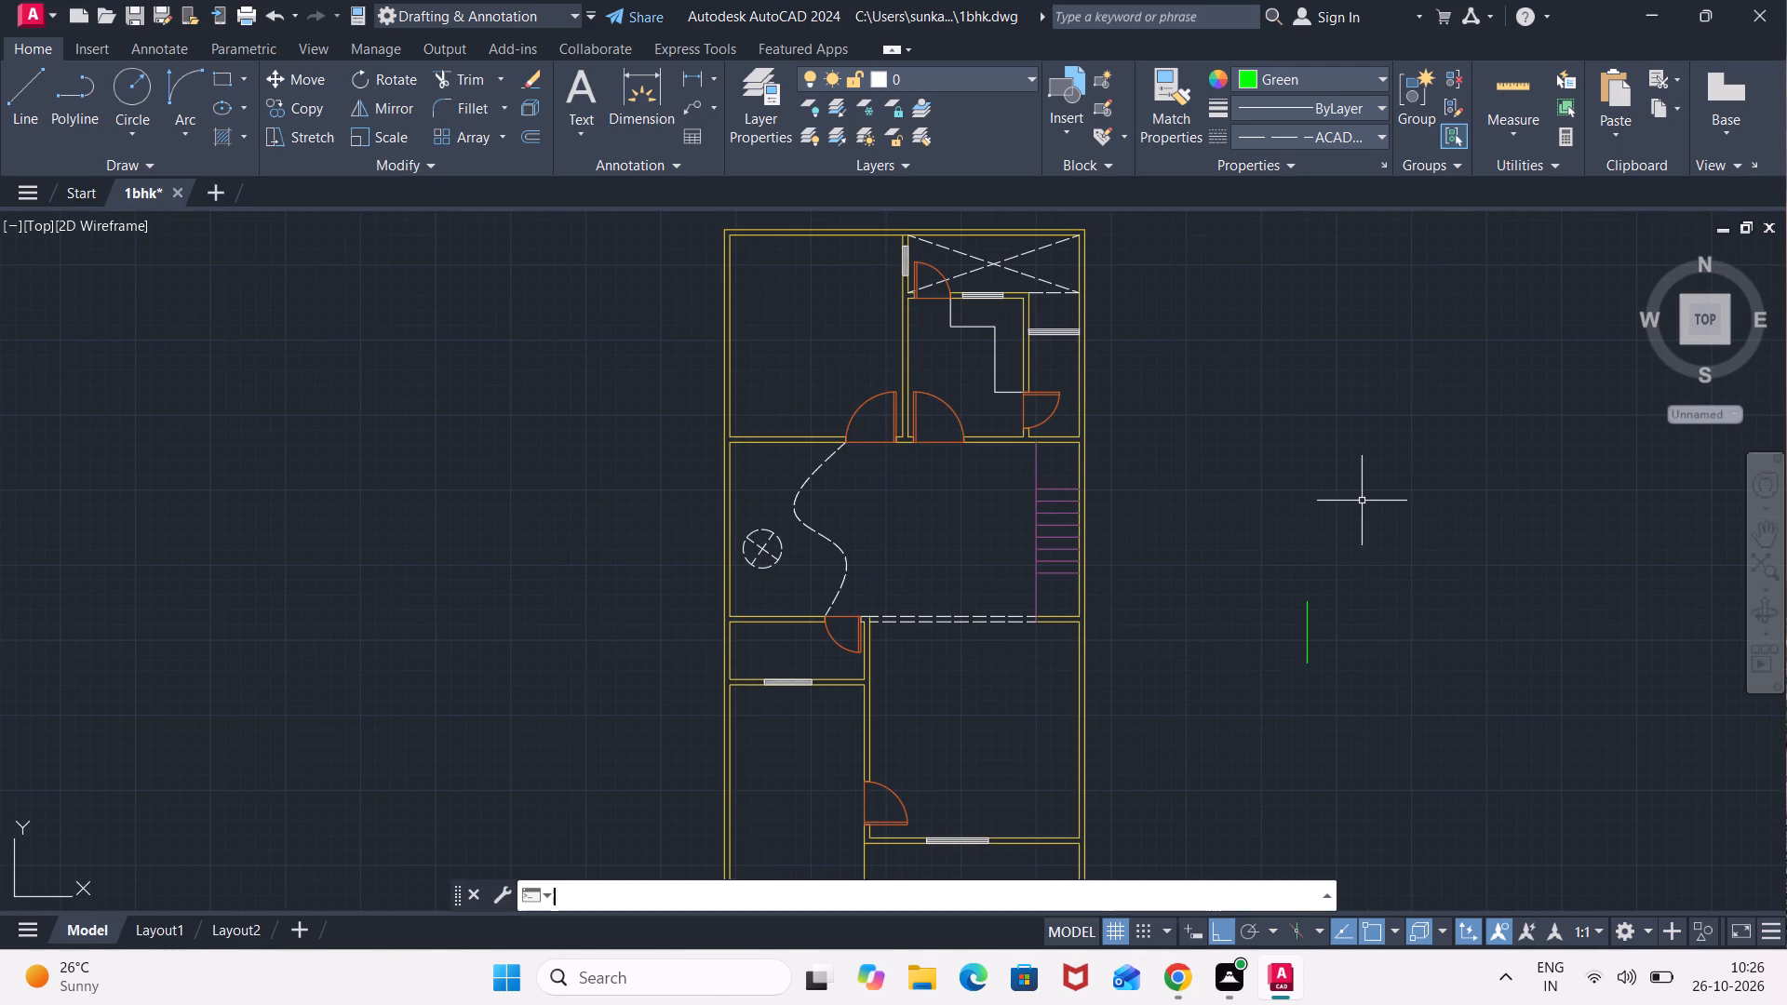
click(1363, 502)
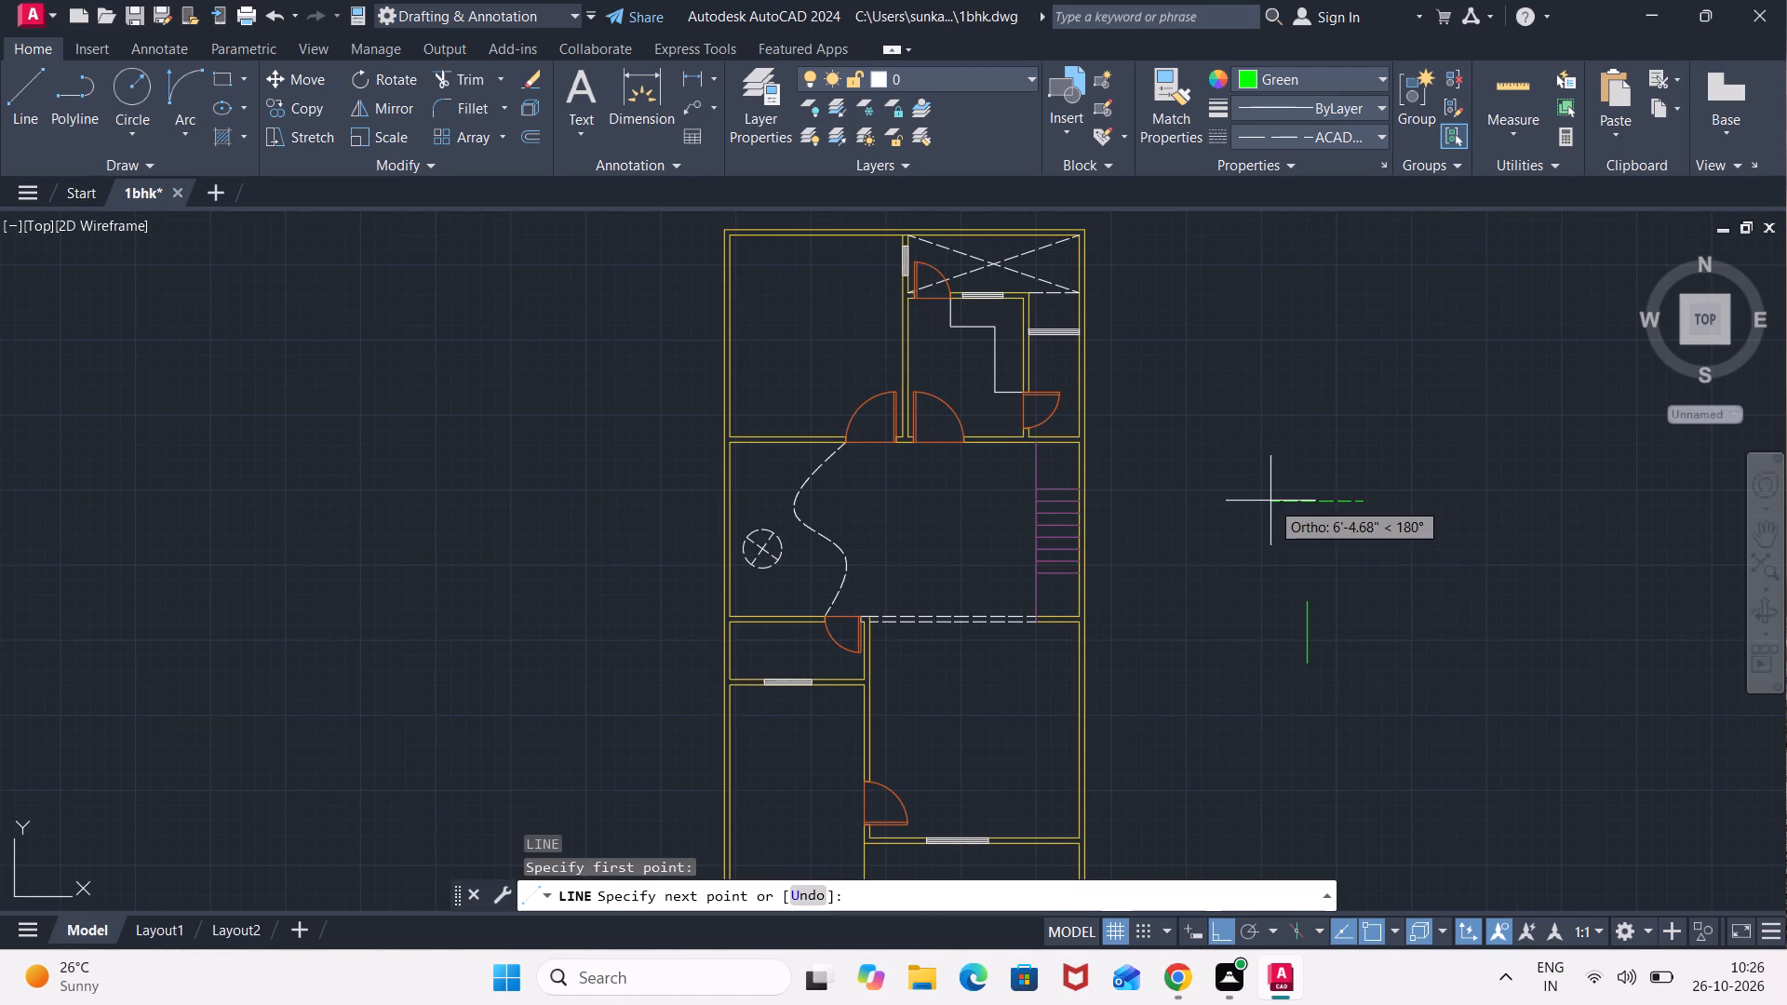
click(1171, 525)
key(Escape)
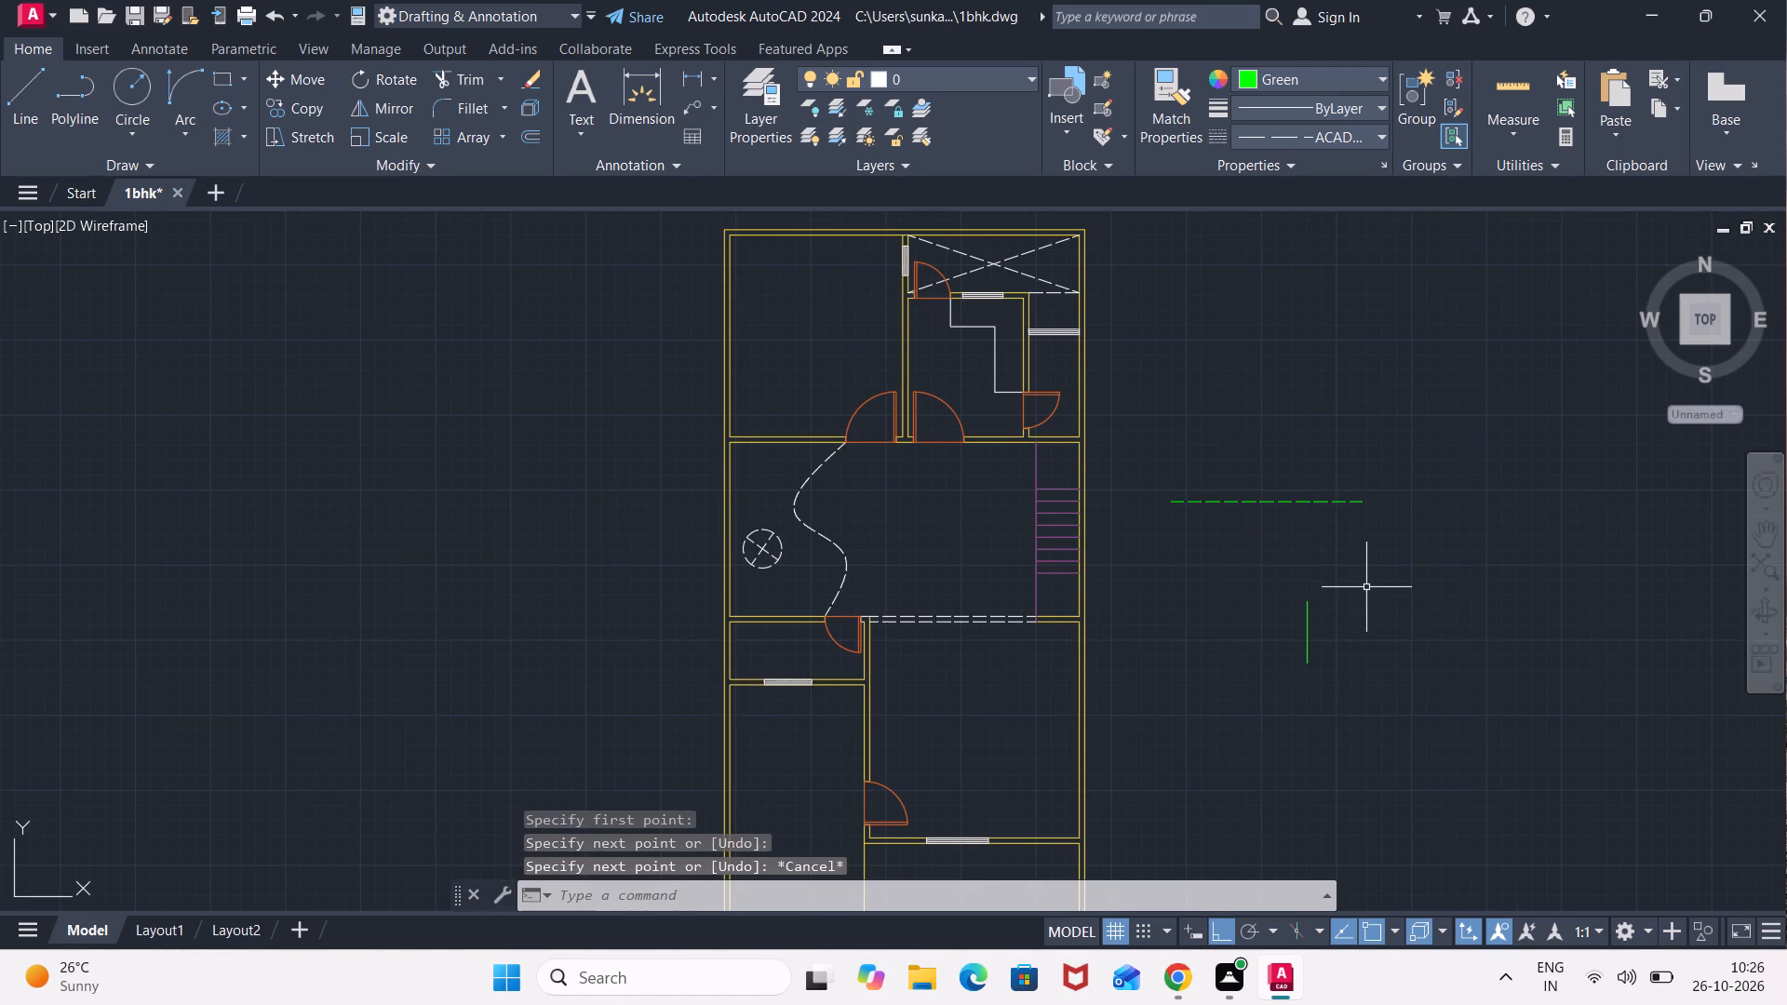
Delete the solid green vertical sample line outside the plan.
click(1367, 587)
click(1255, 663)
key(Delete)
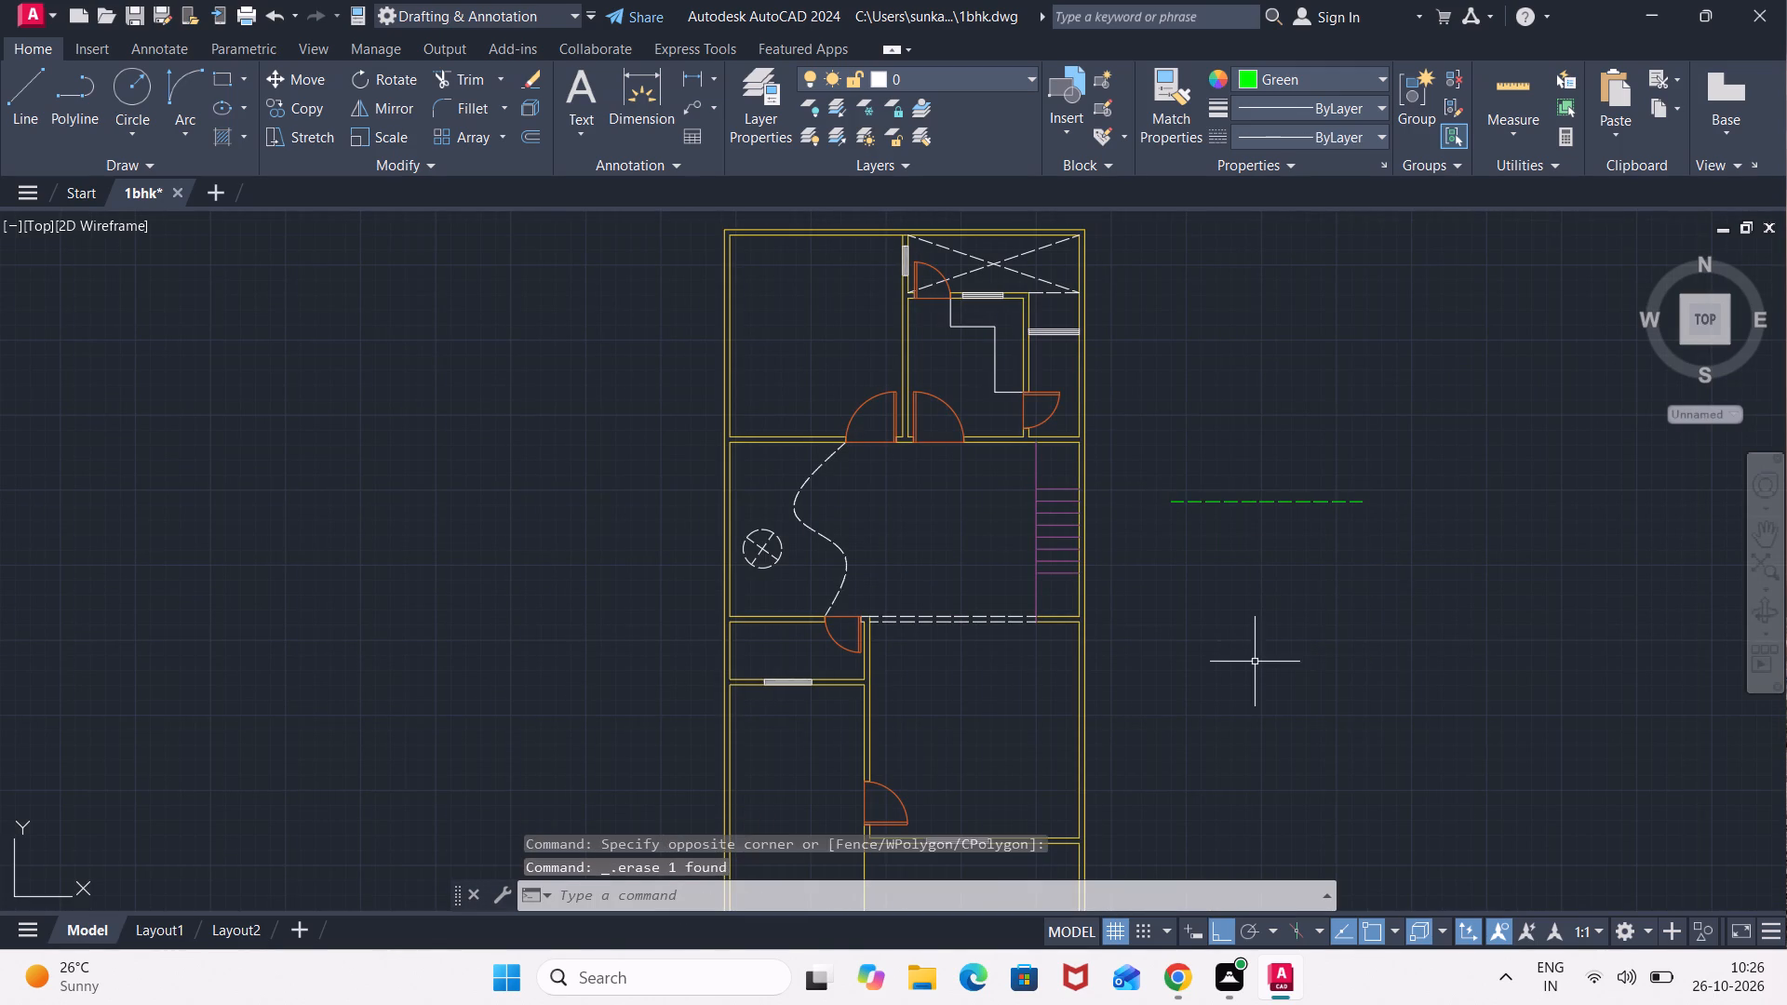
Match the green dashed sample line's properties onto the hall's lower double dashed line, the curve and the crossed circle.
click(1180, 115)
click(1242, 502)
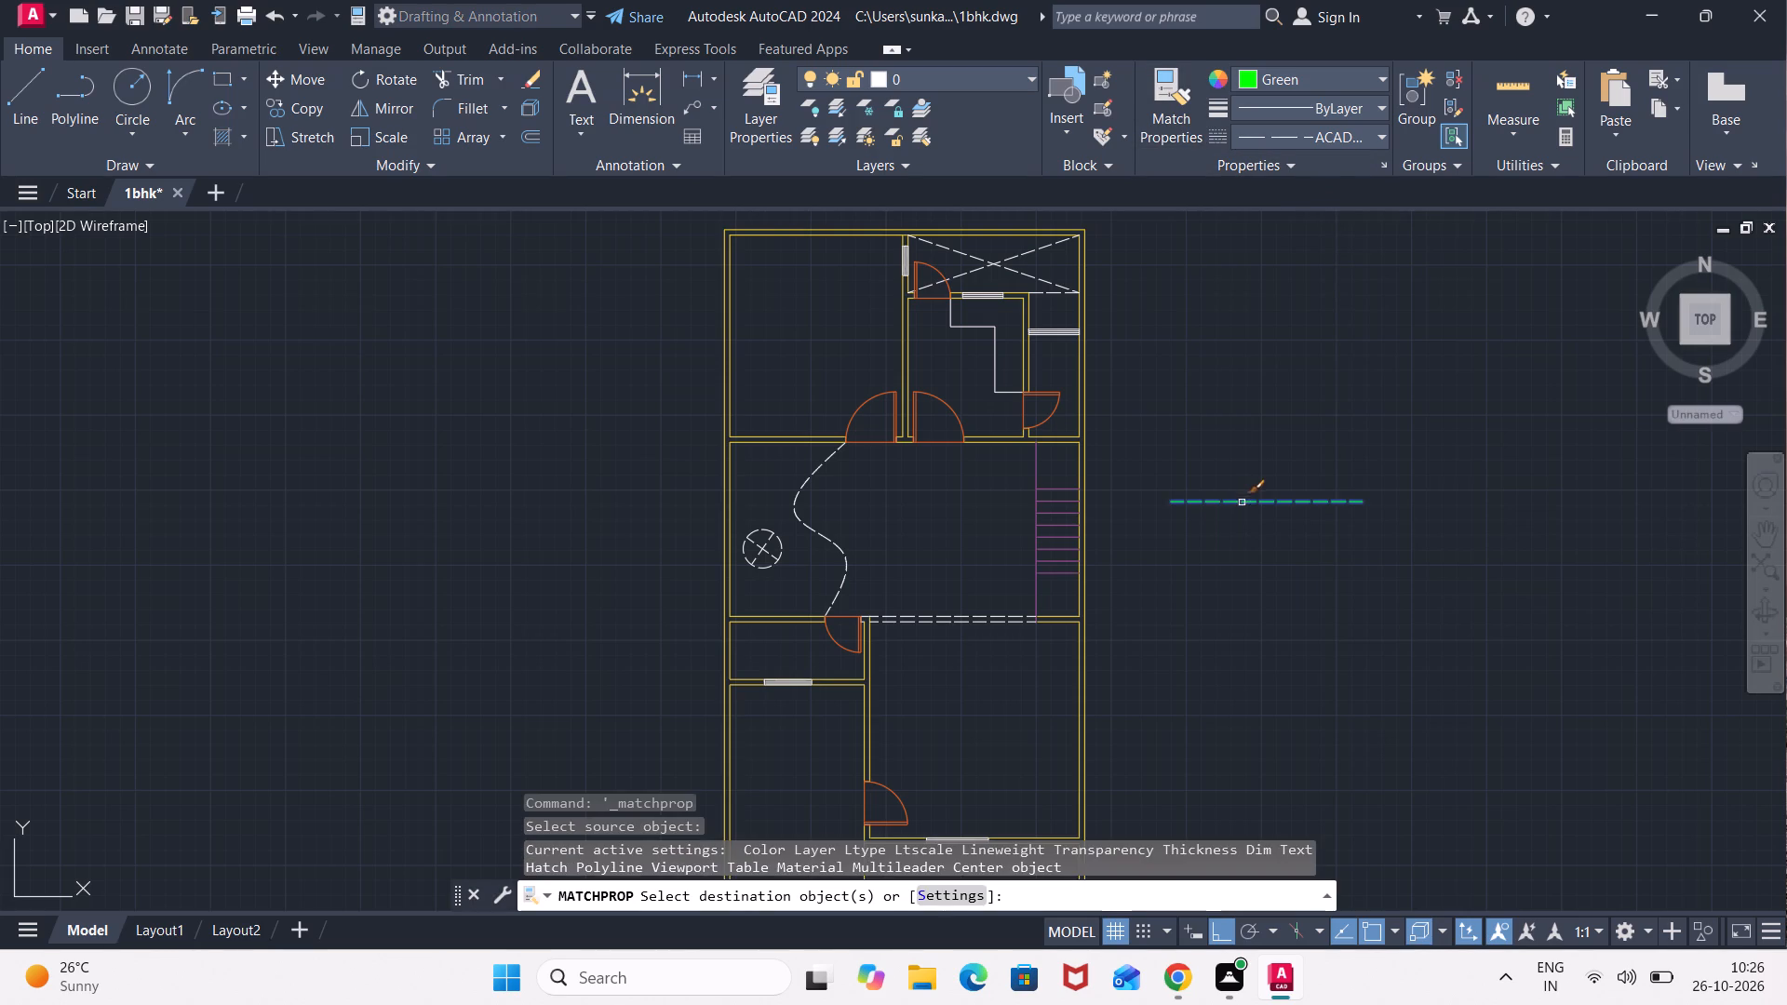
click(984, 612)
click(965, 644)
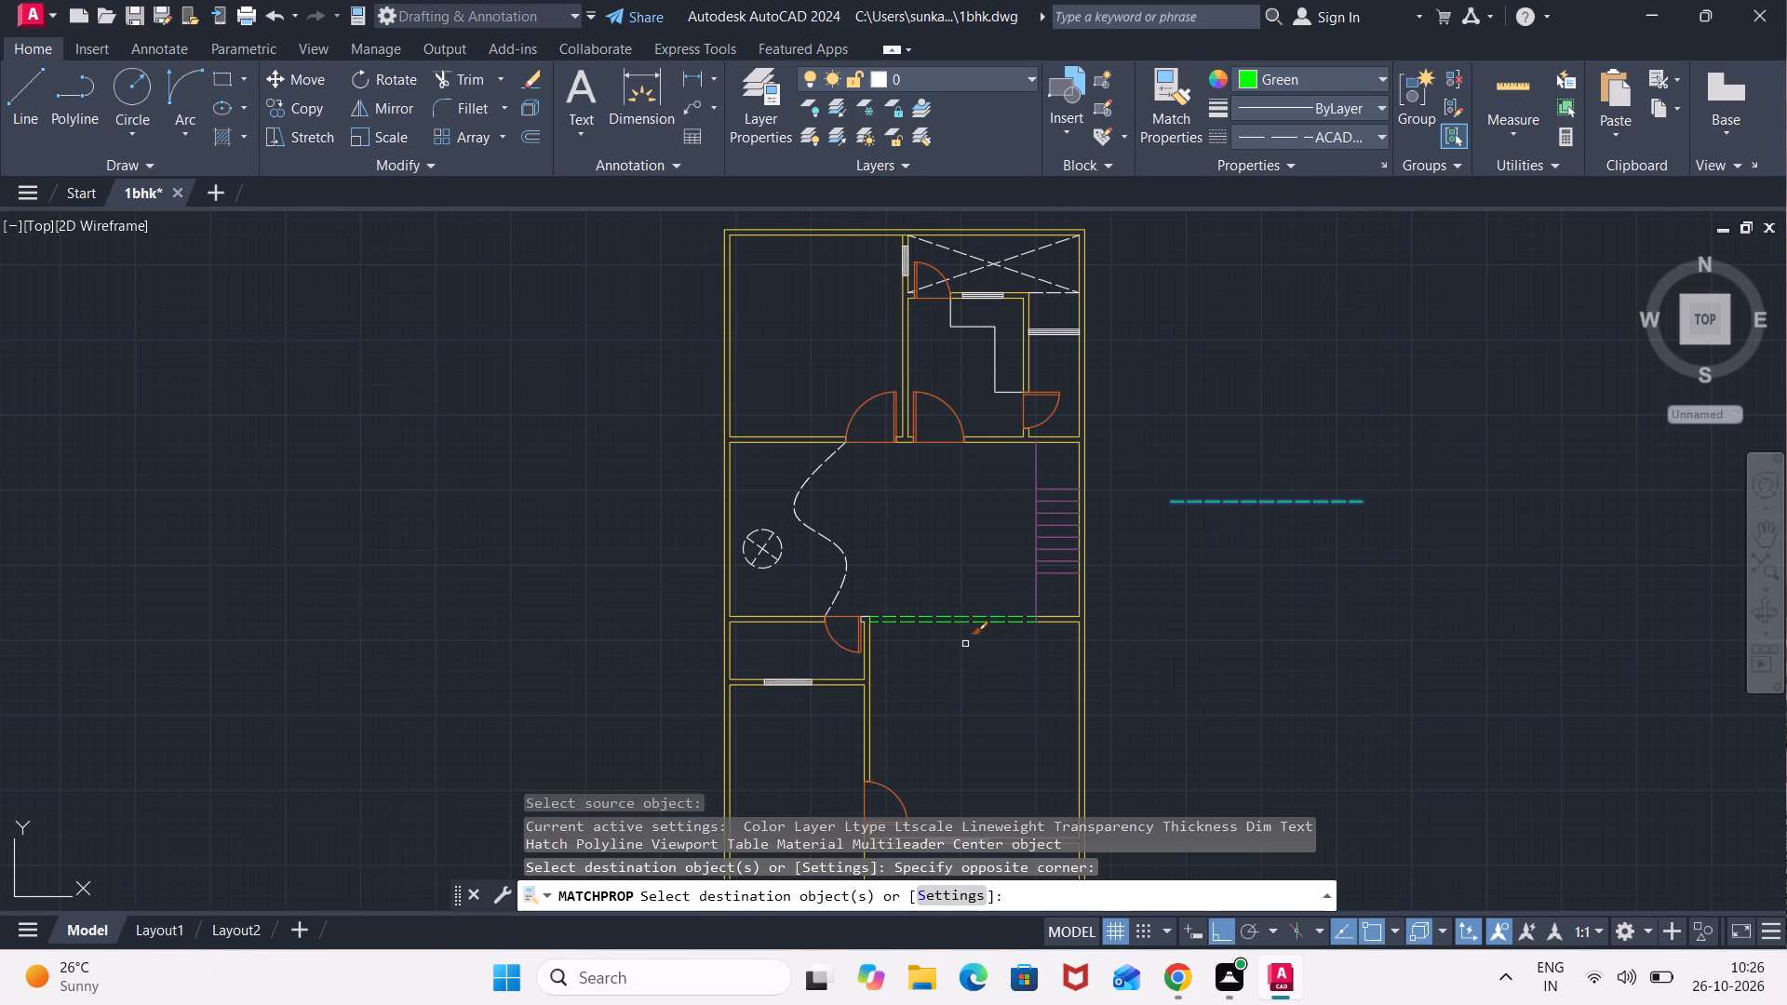
click(829, 502)
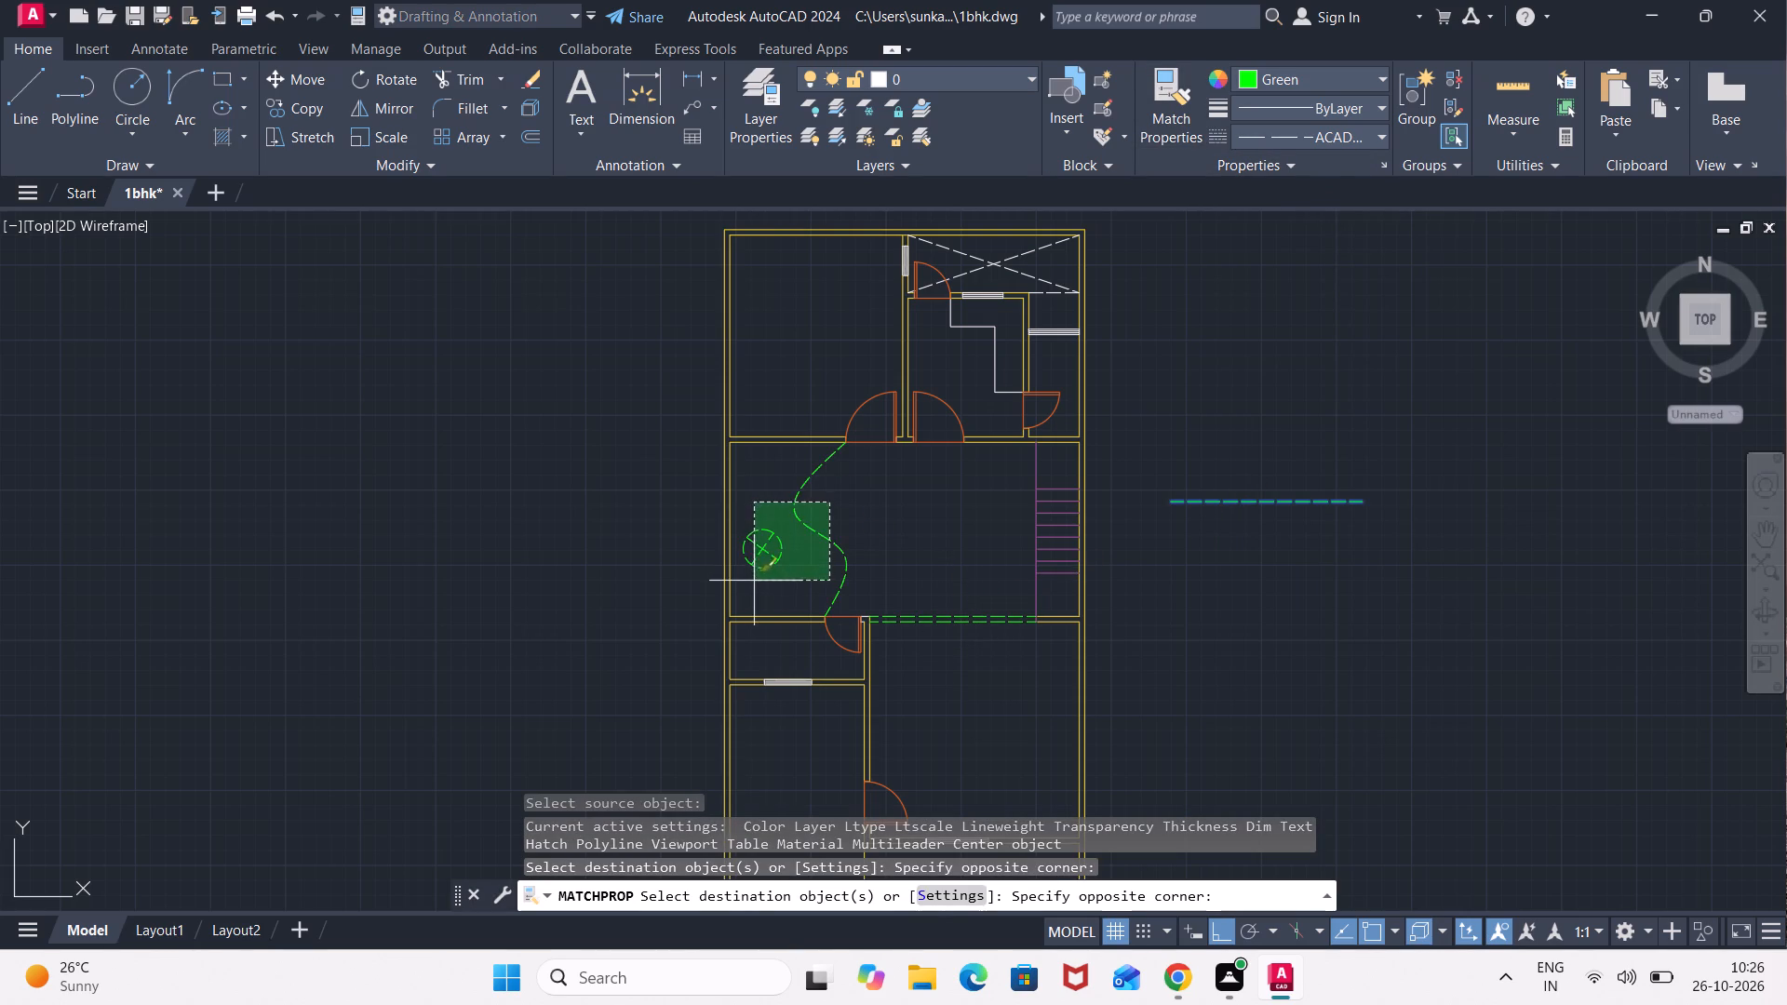
click(750, 588)
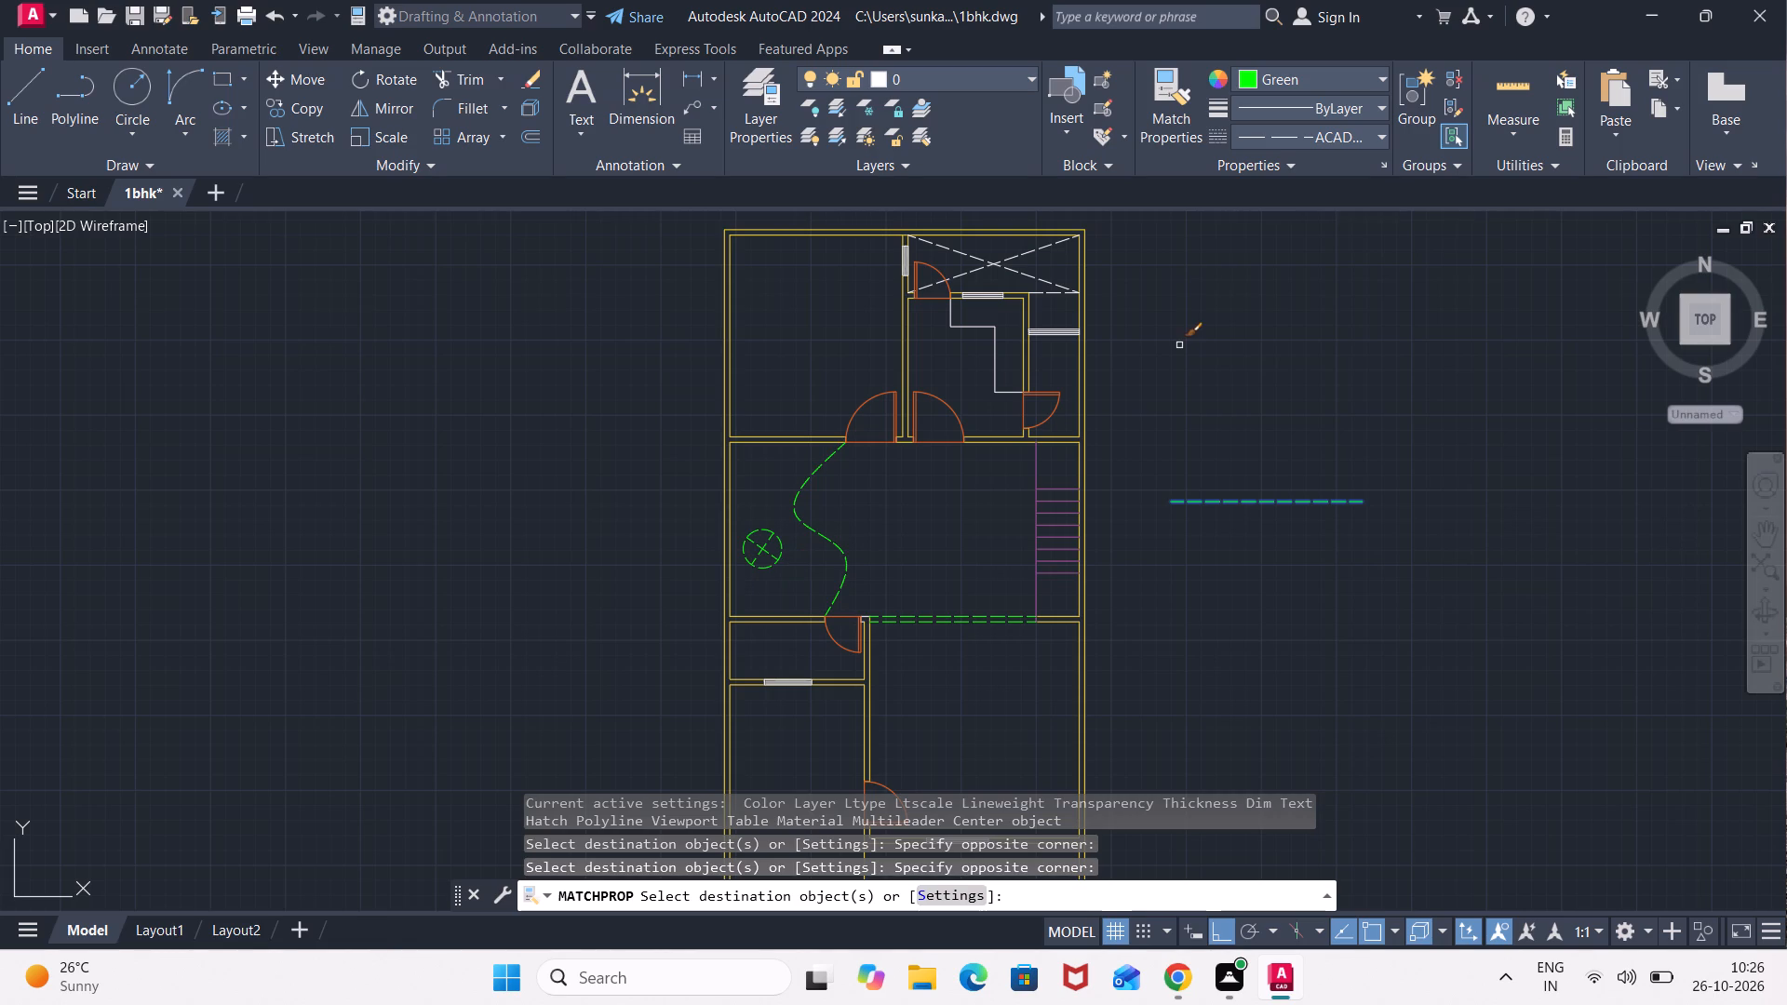
Apply the green dashed properties to the crossing diagonals in the upper room and the short dashed line at its lower edge.
scroll(1096, 237, up, 1)
scroll(1014, 280, up, 1)
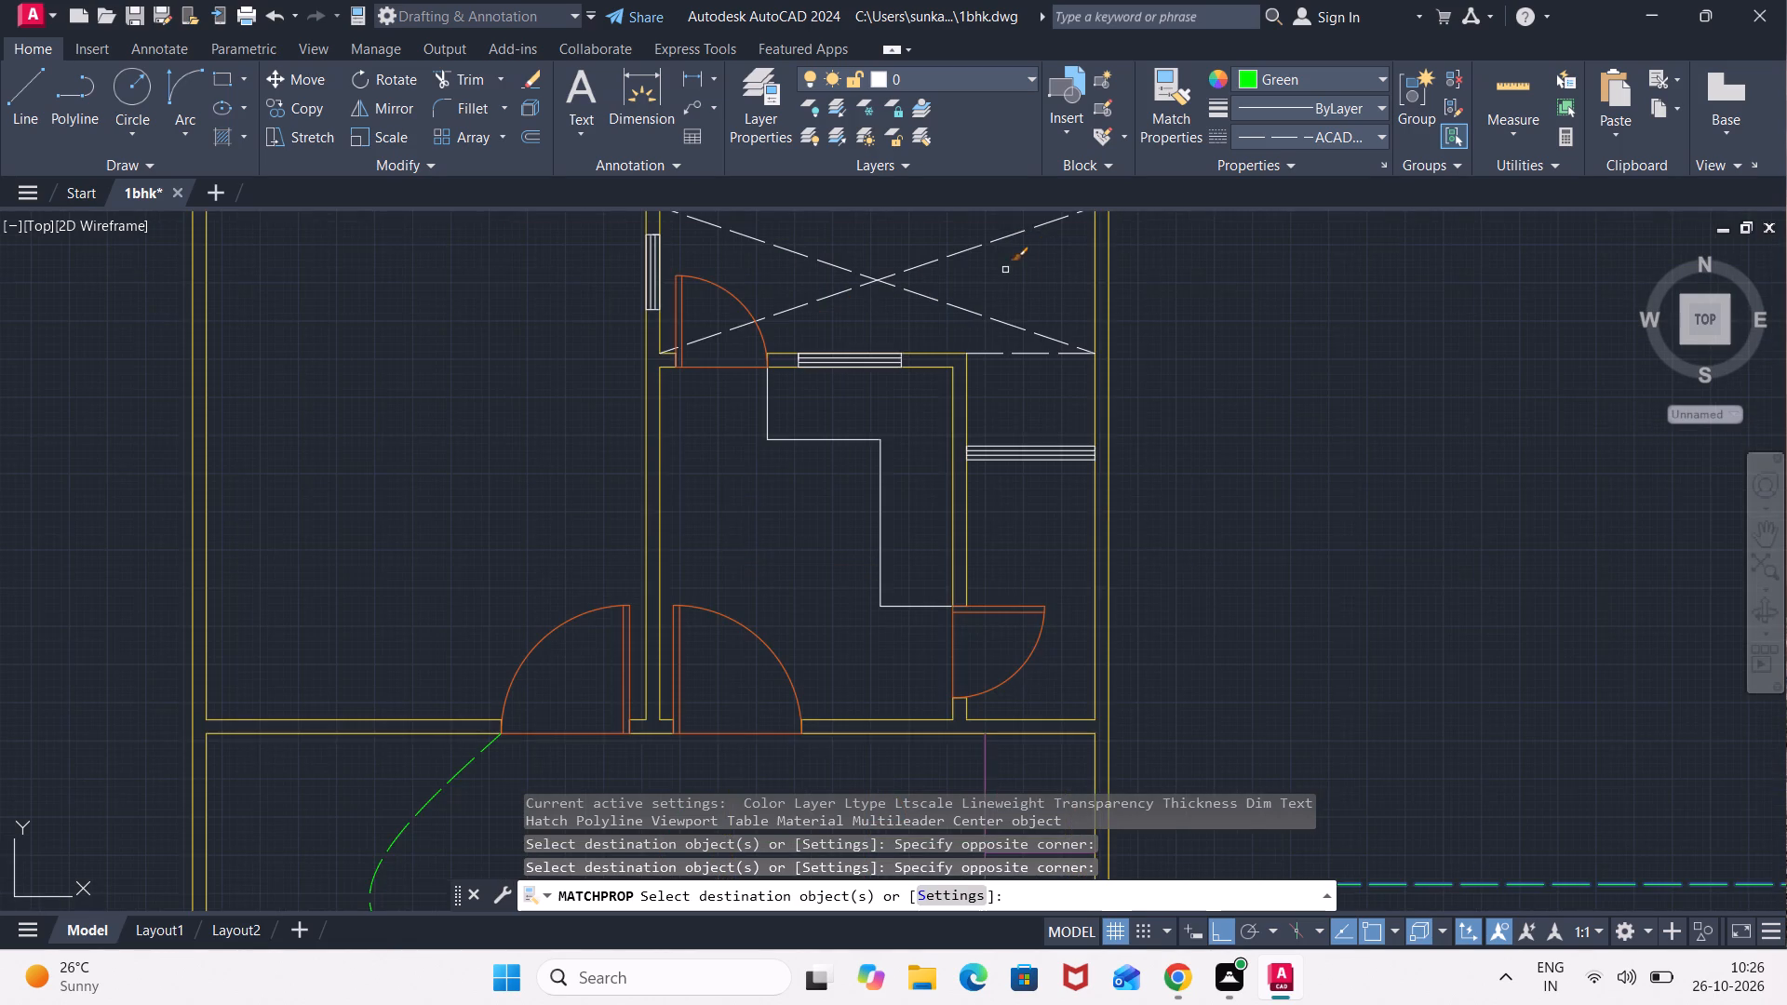
click(995, 231)
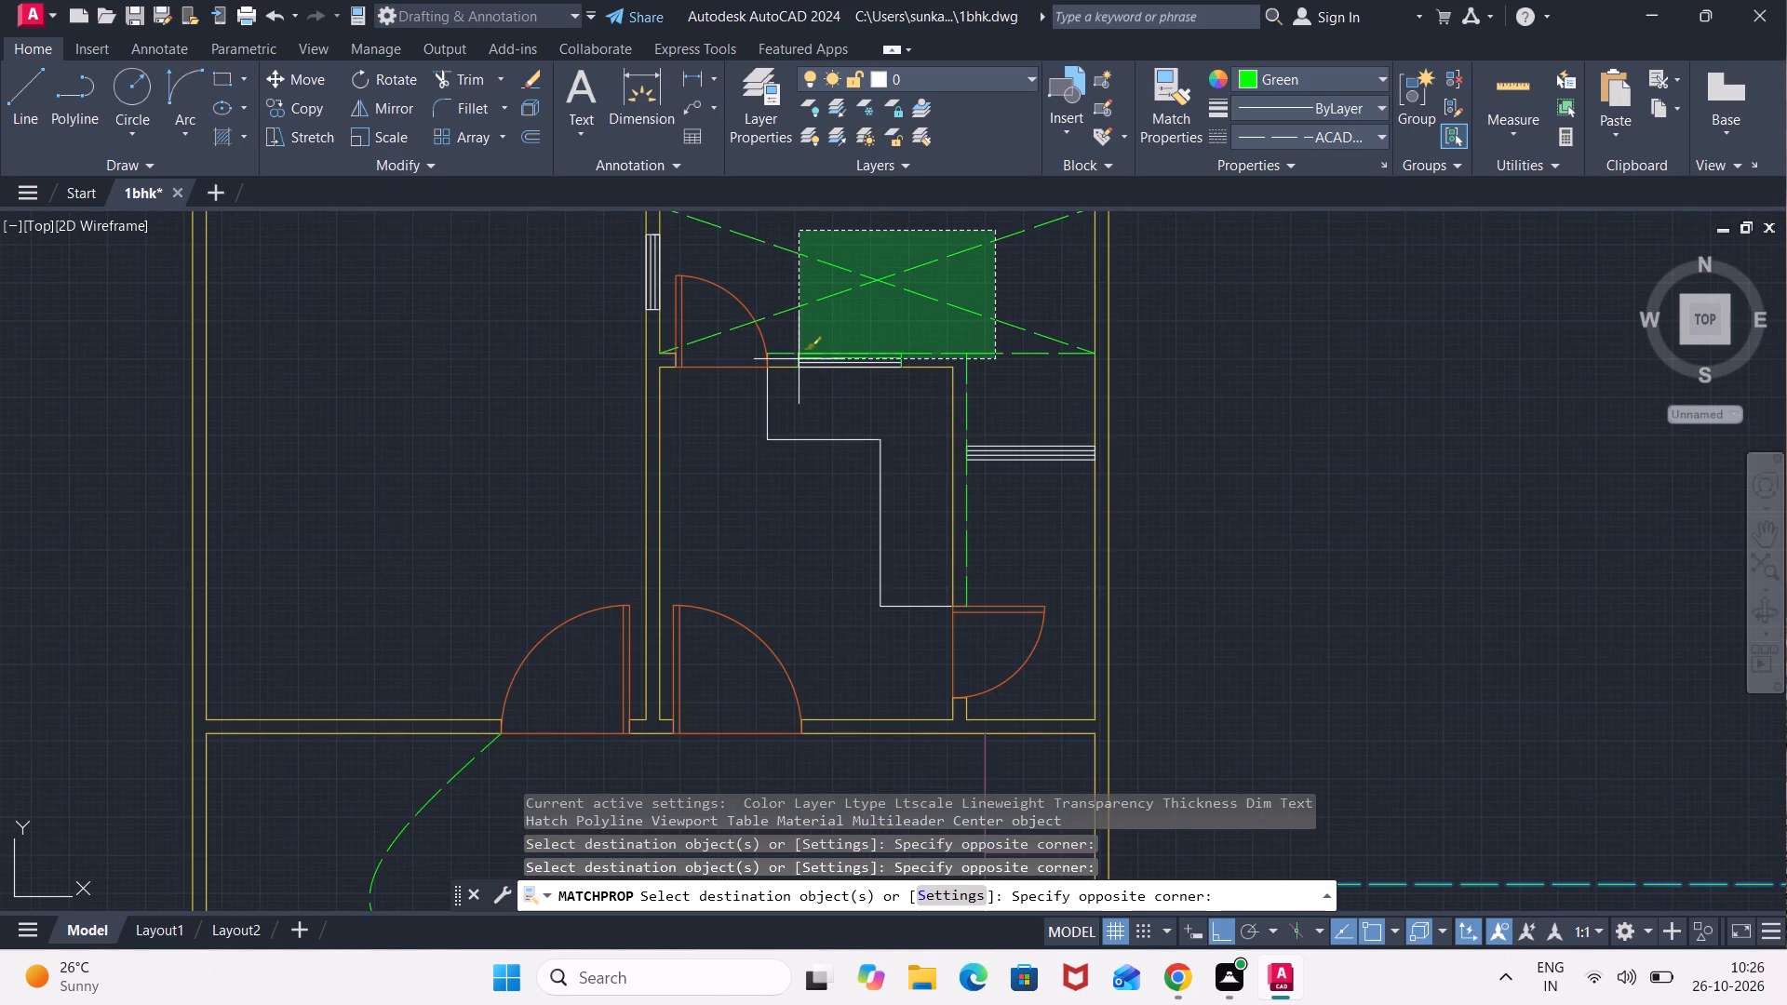
click(796, 319)
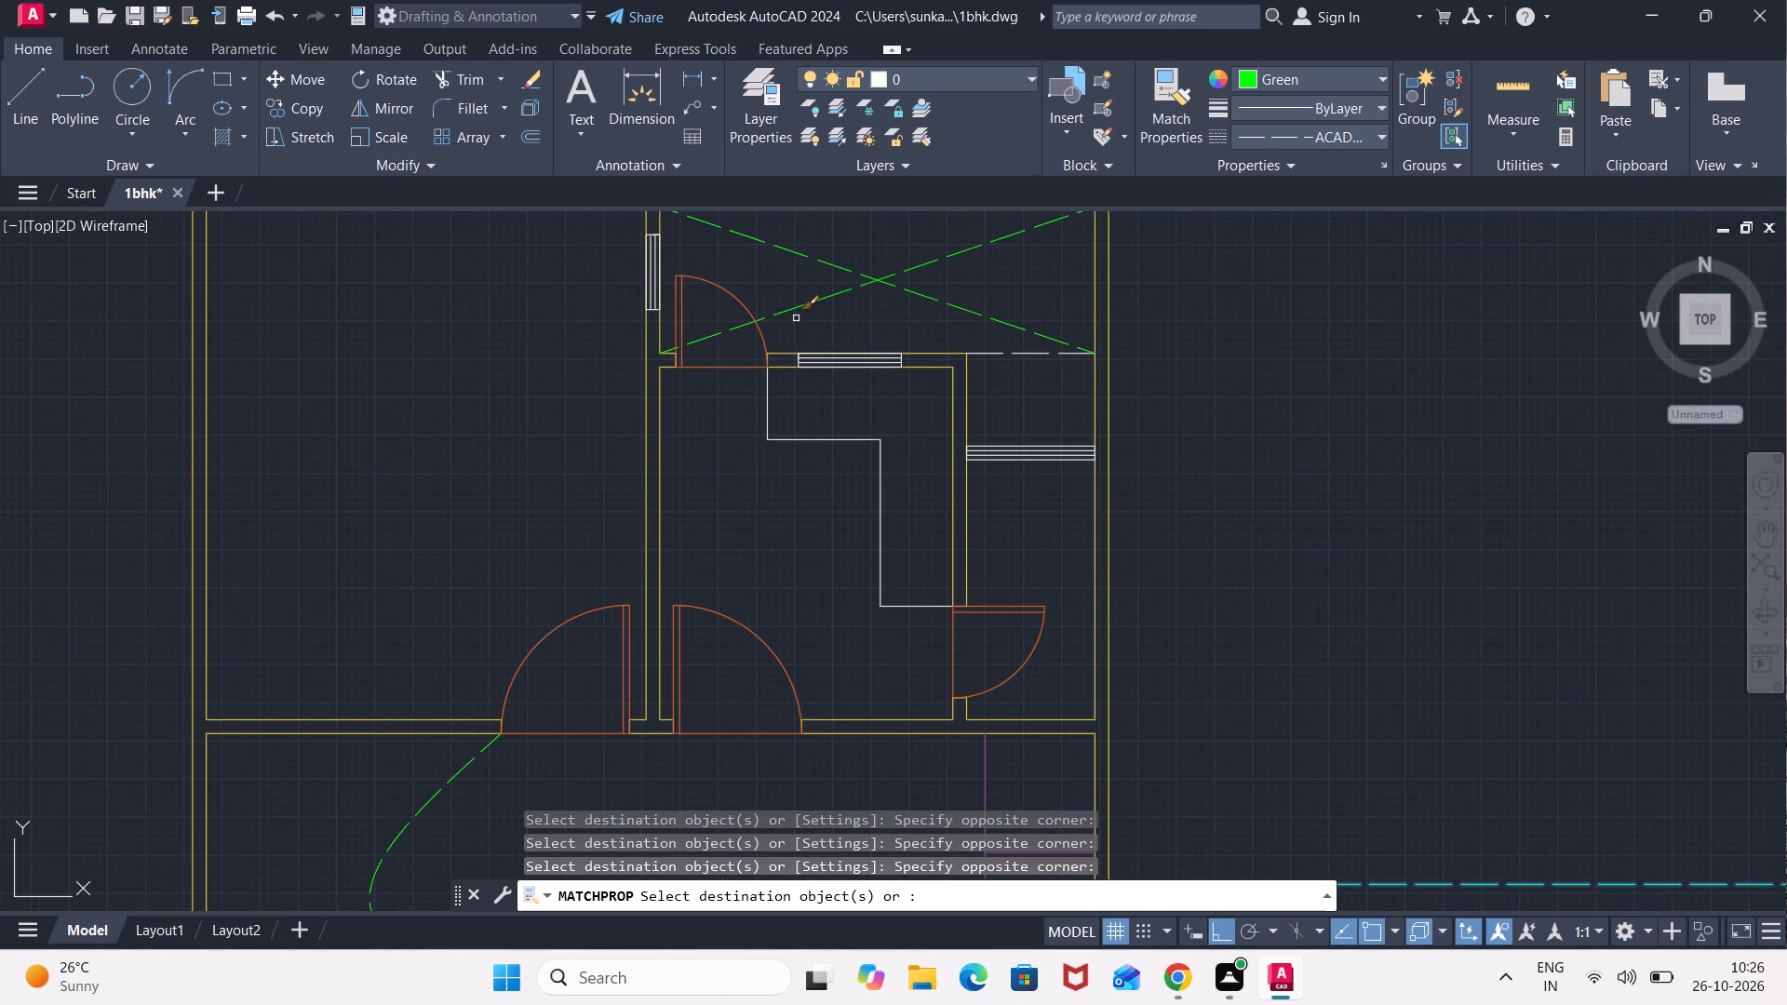
click(1057, 354)
key(Escape)
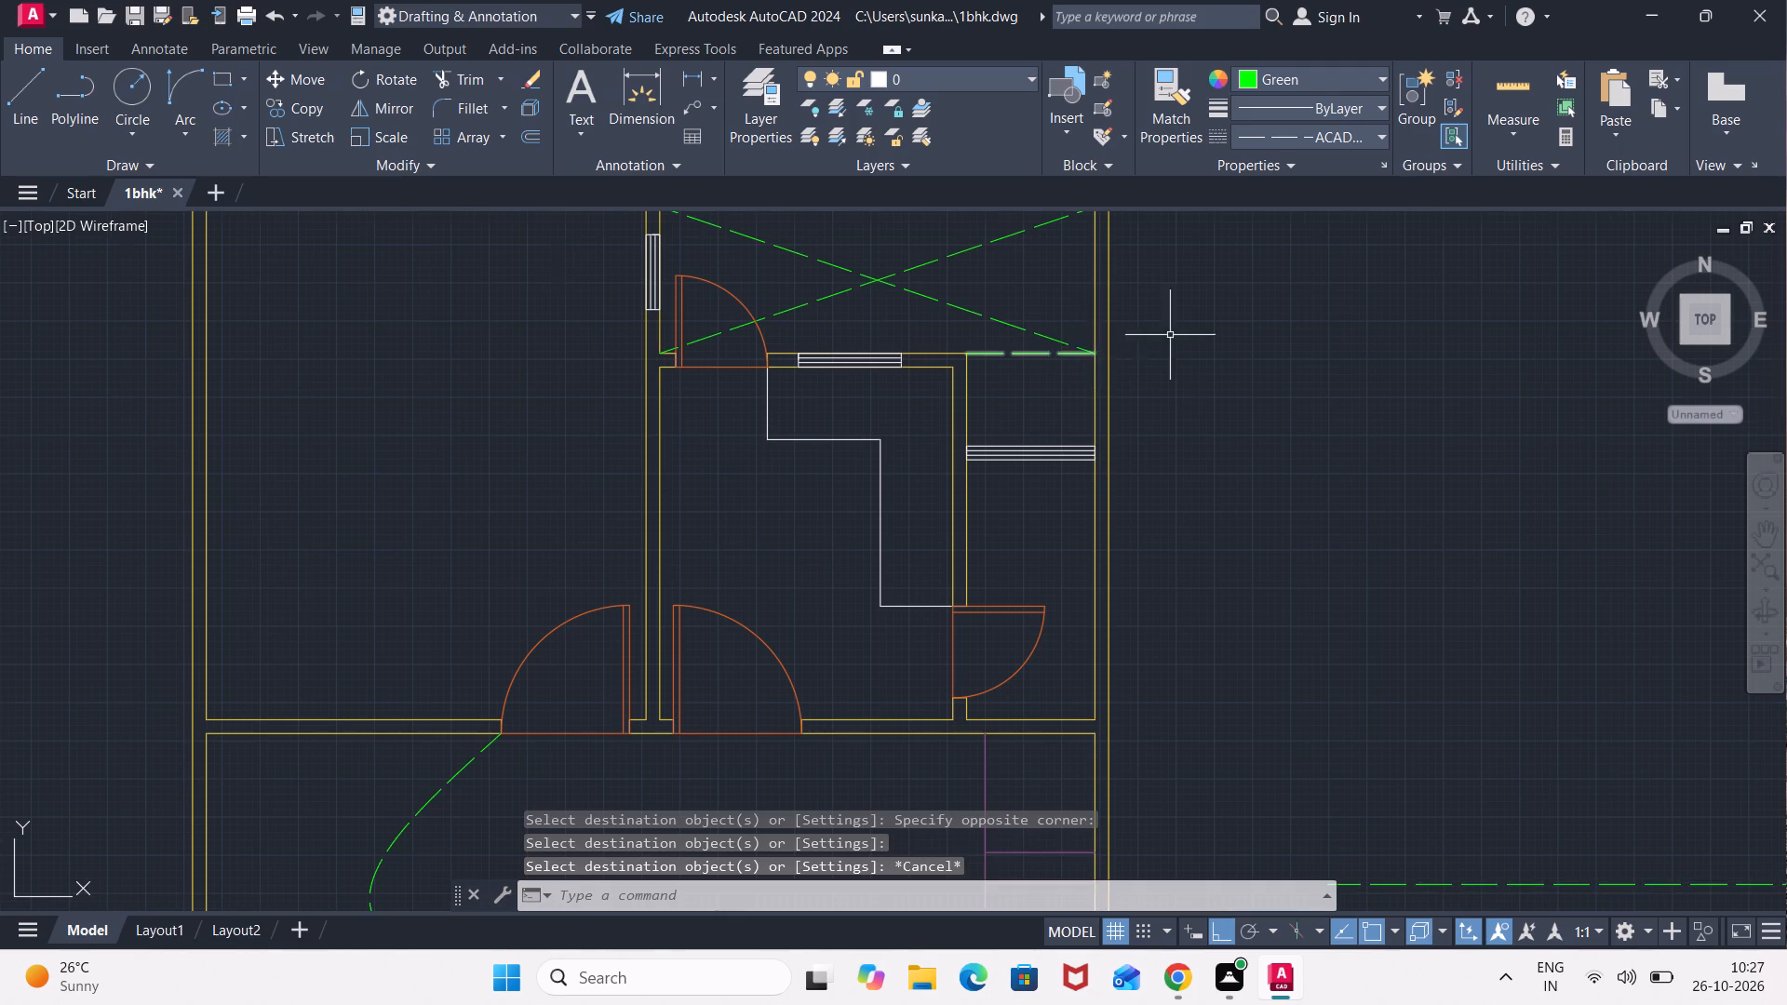
Delete the green dashed sample line outside the plan.
scroll(1201, 335, down, 2)
key(Escape)
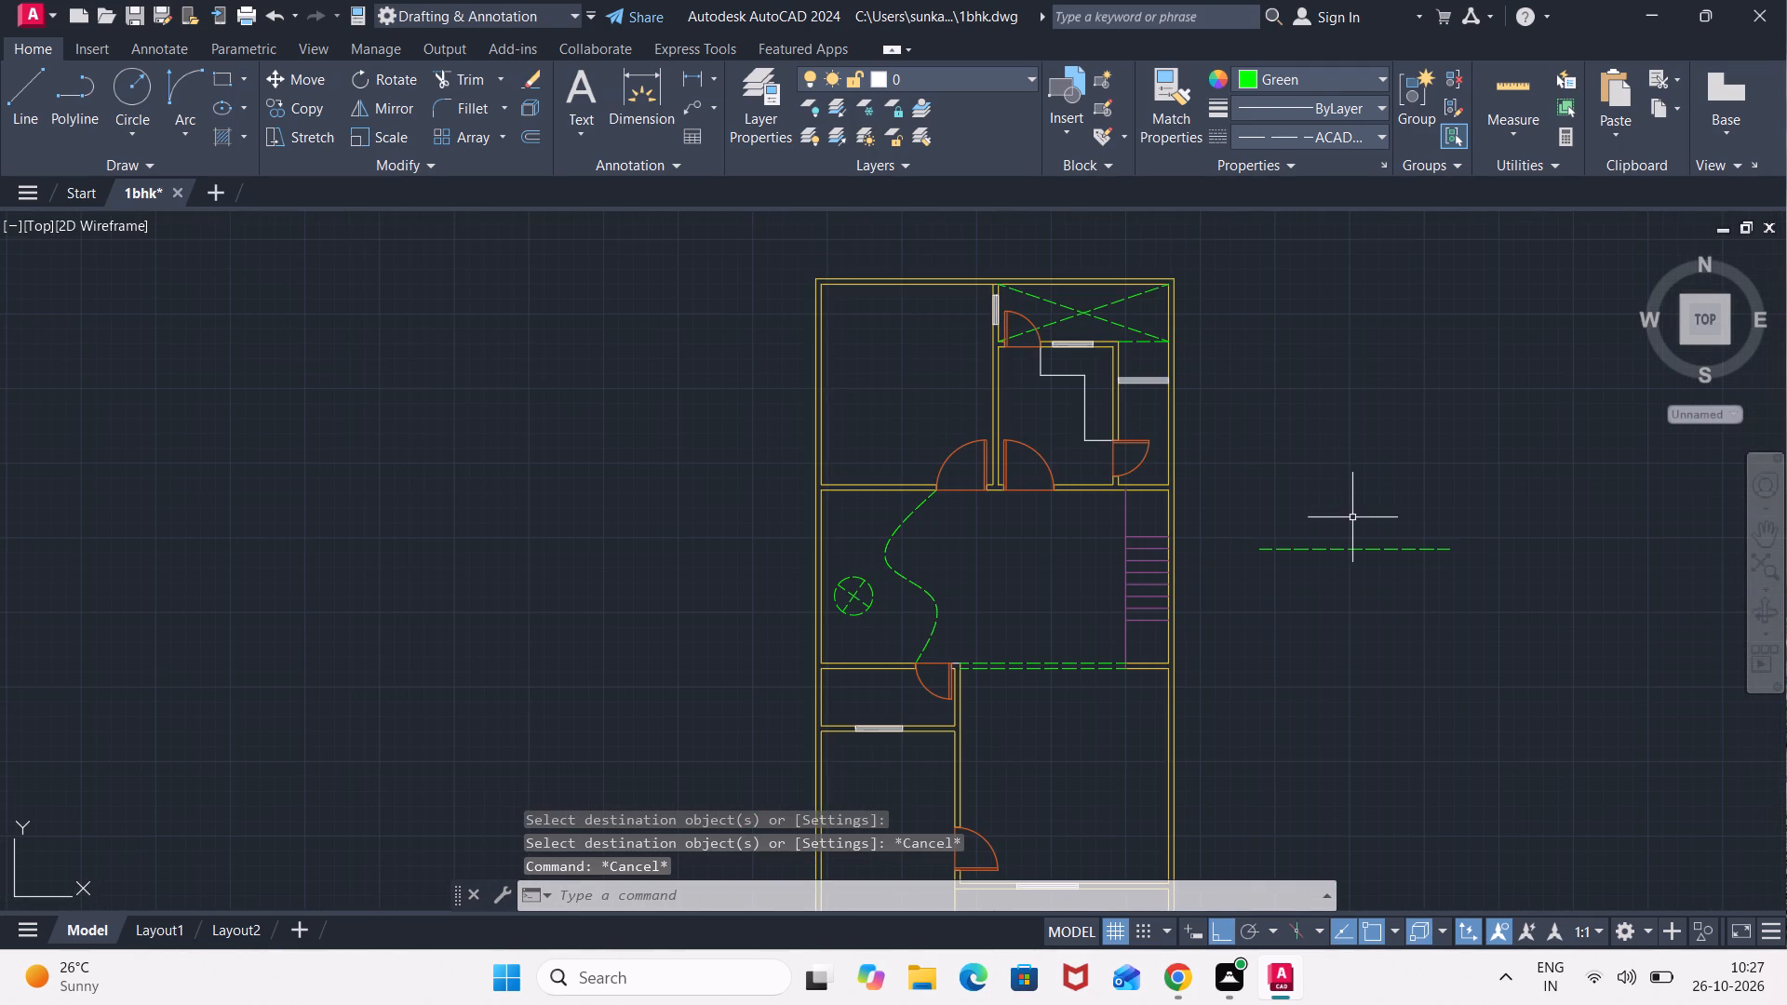
click(1352, 517)
click(1266, 579)
key(Delete)
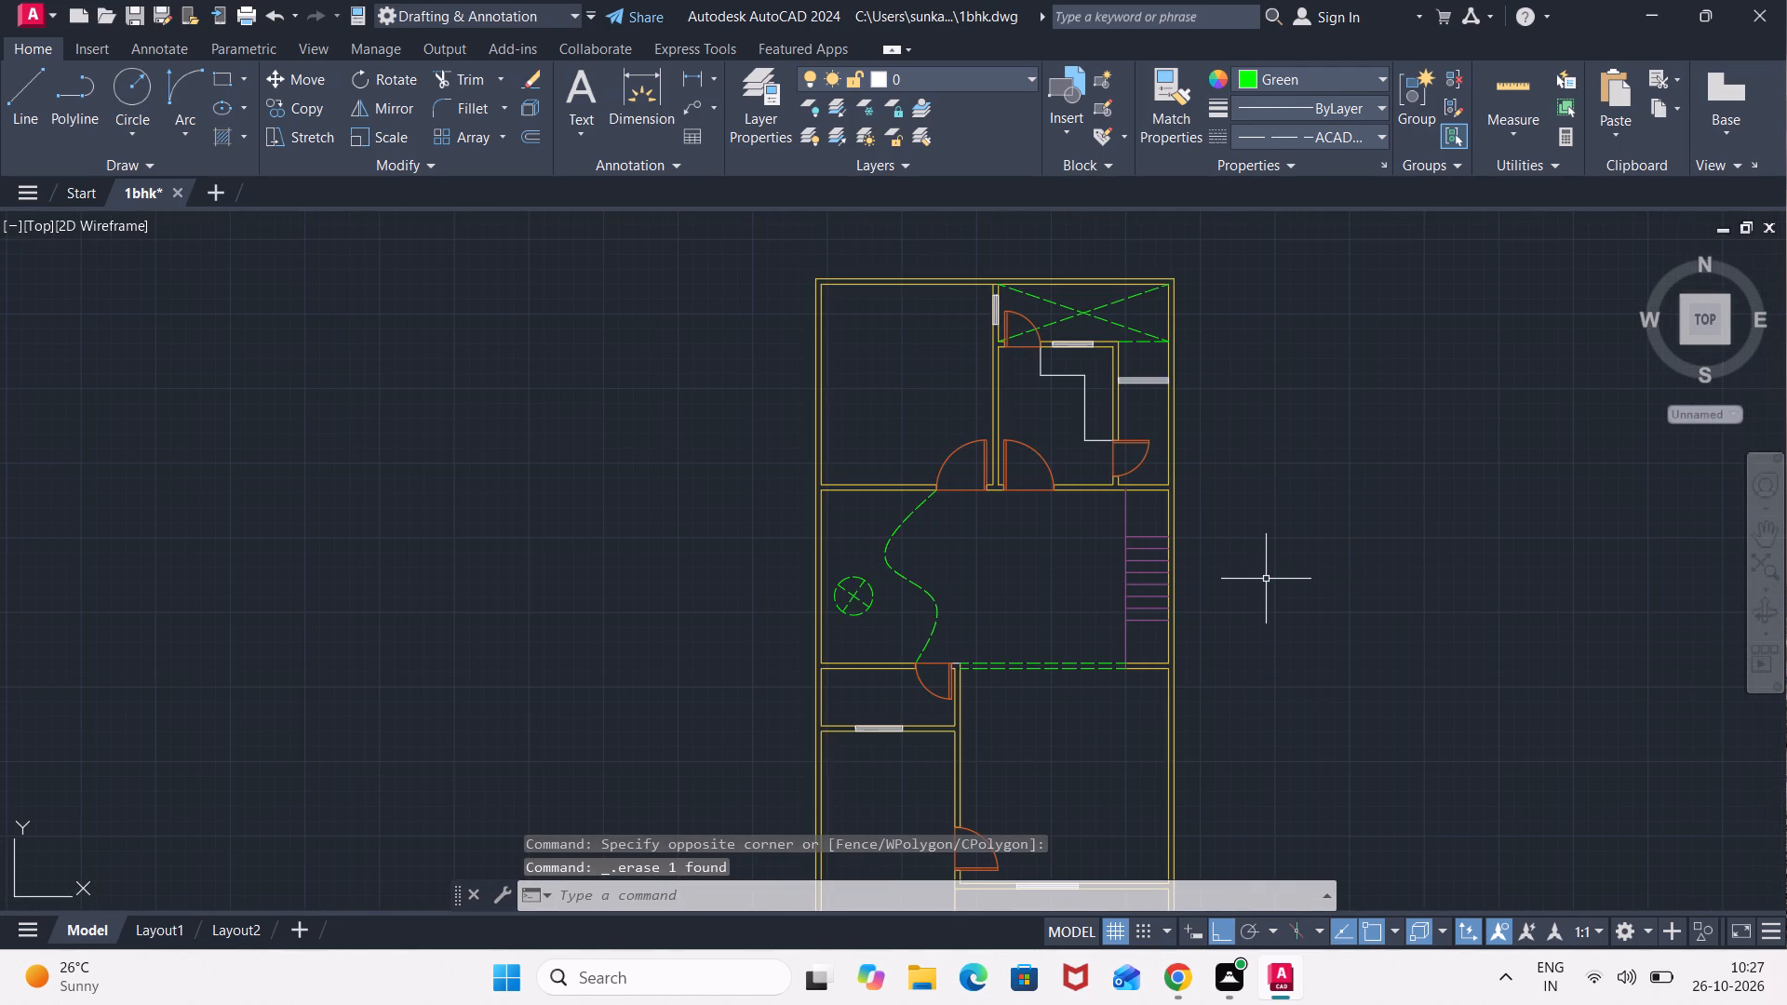
Set the current colour to Blue and draw a short vertical sample line outside the plan beside the staircase.
scroll(1266, 579, down, 1)
middle_drag(1245, 556, 1198, 422)
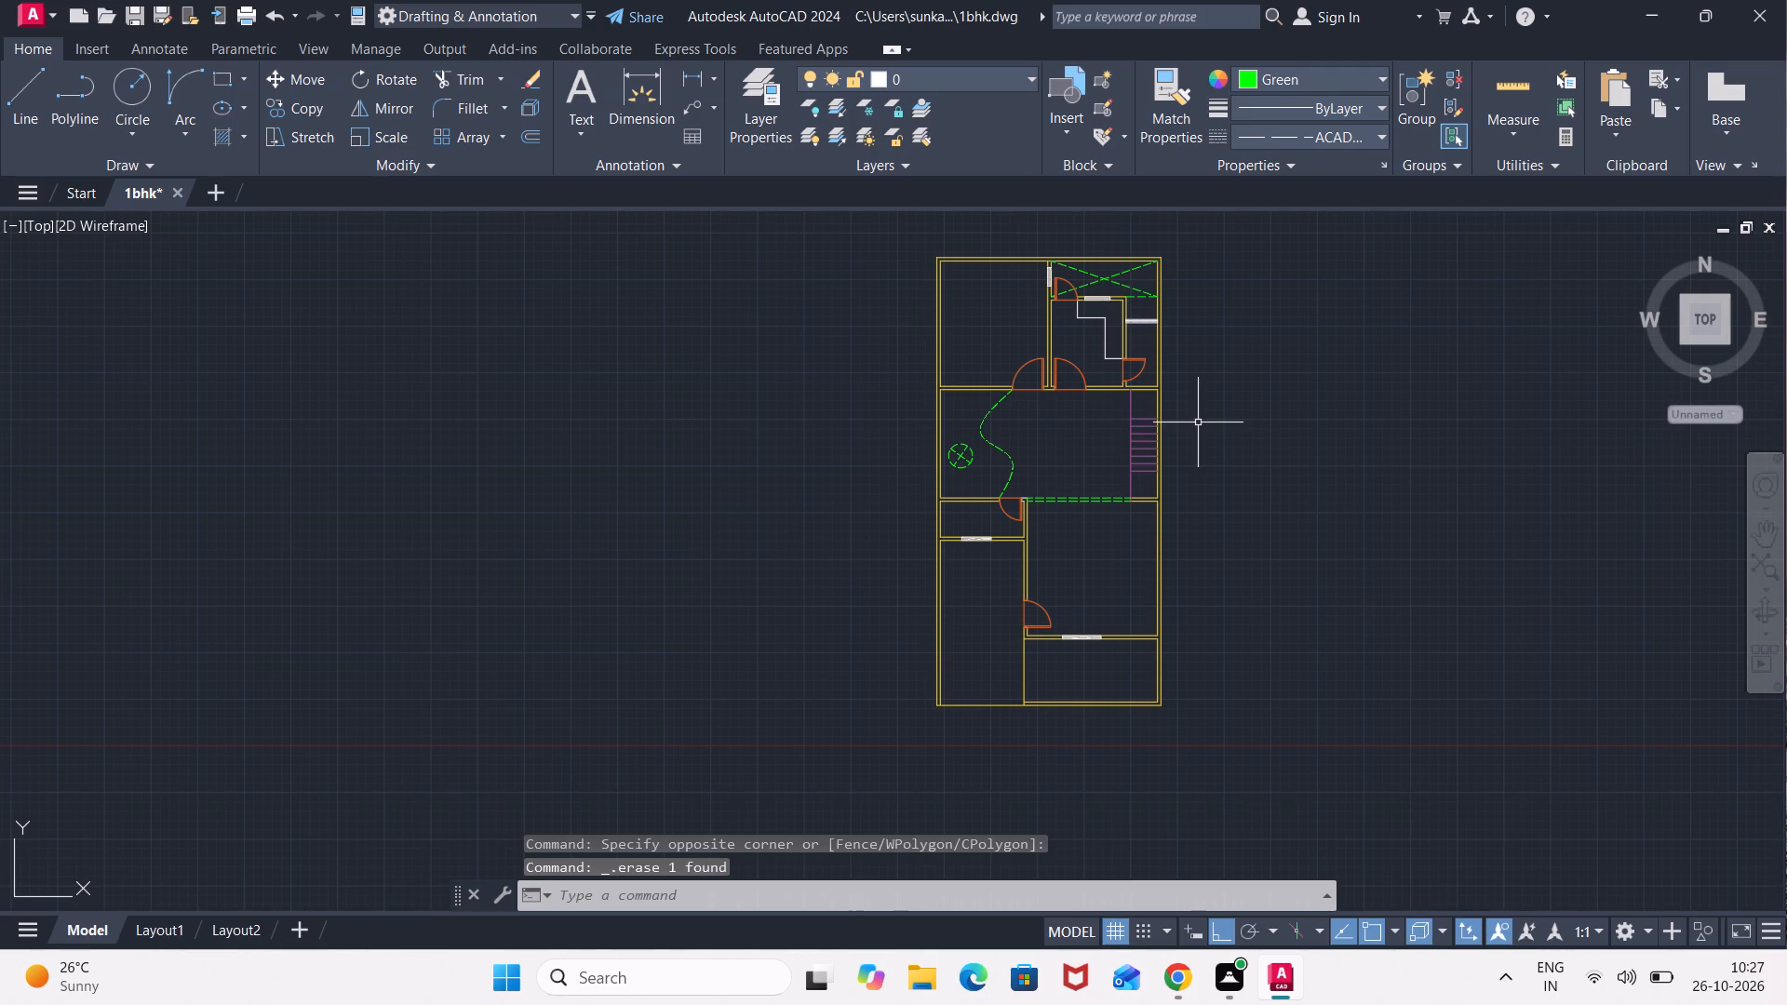
click(1252, 77)
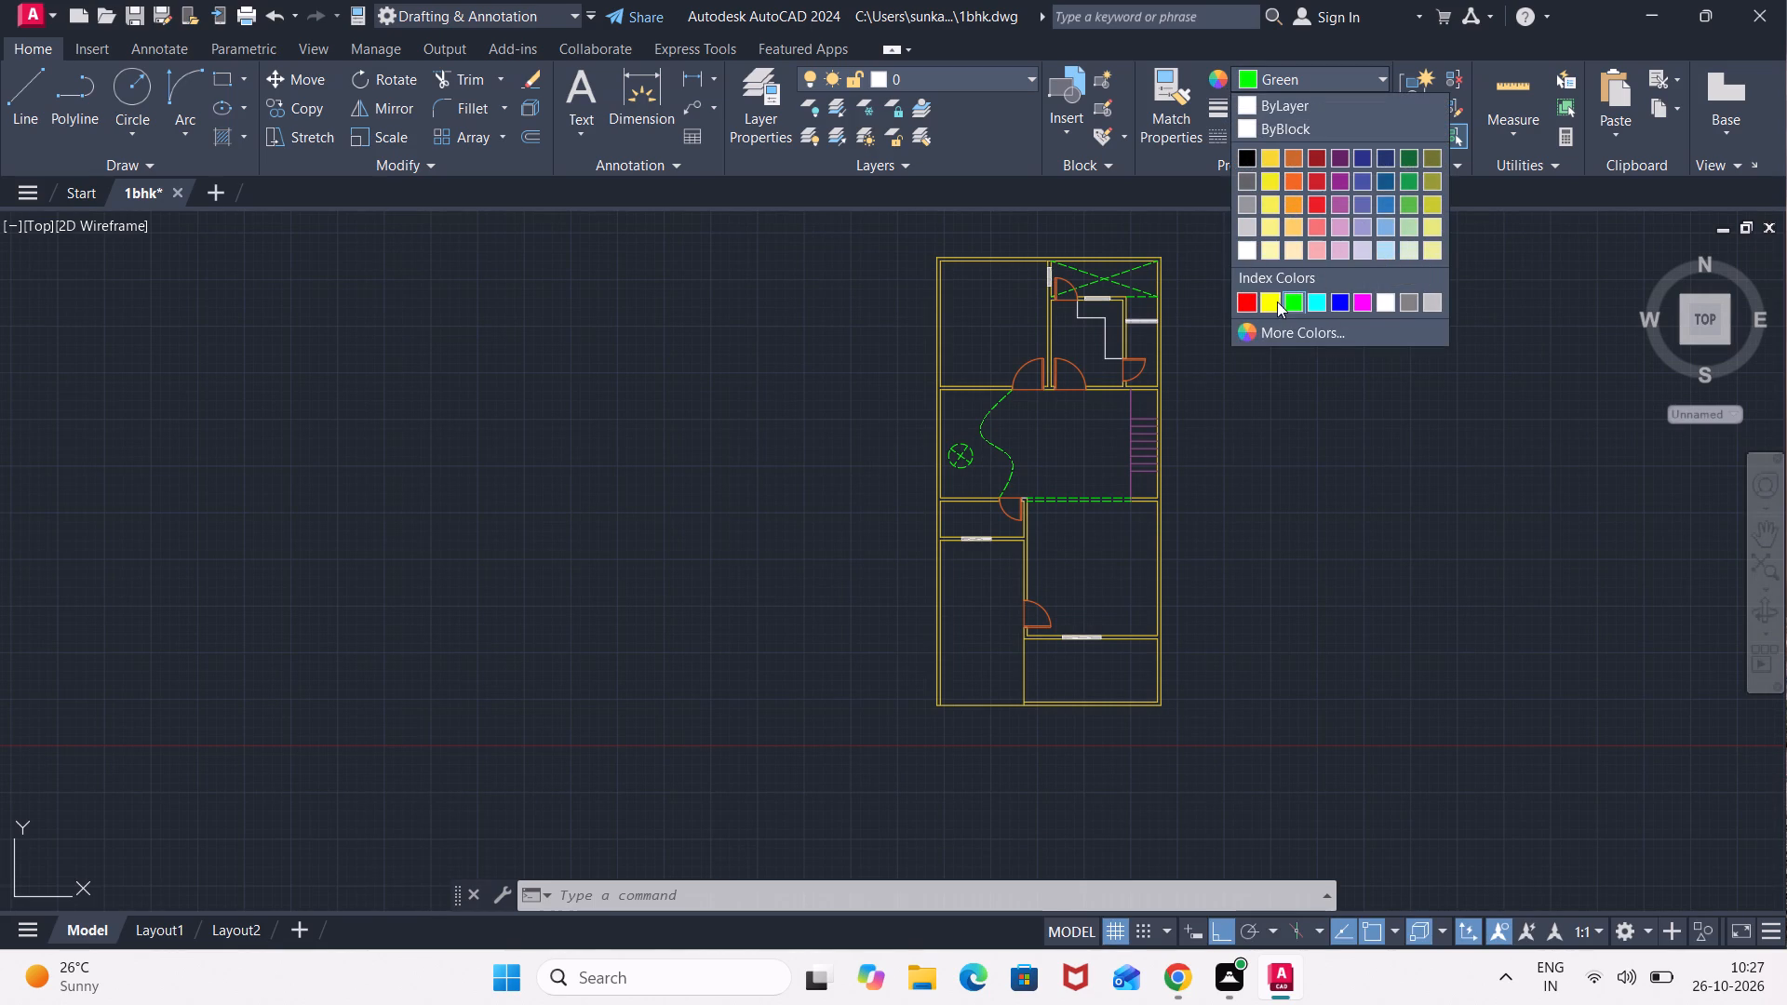
click(1334, 301)
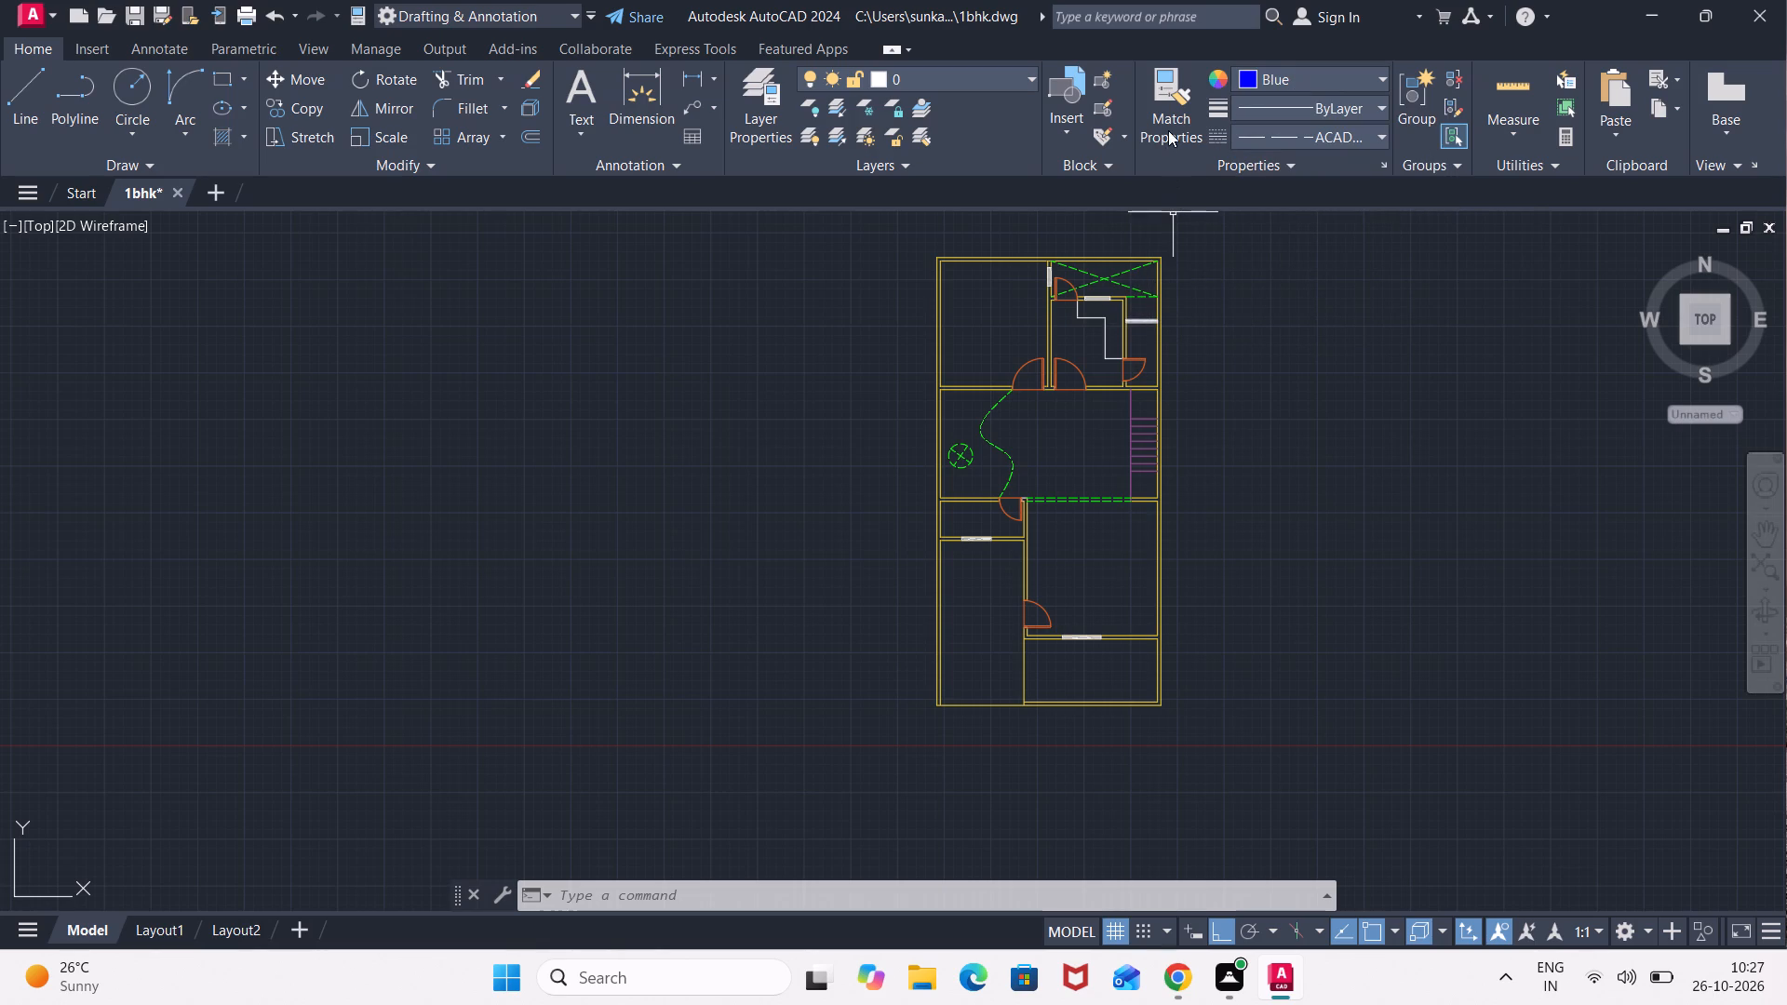
key(l)
key(Return)
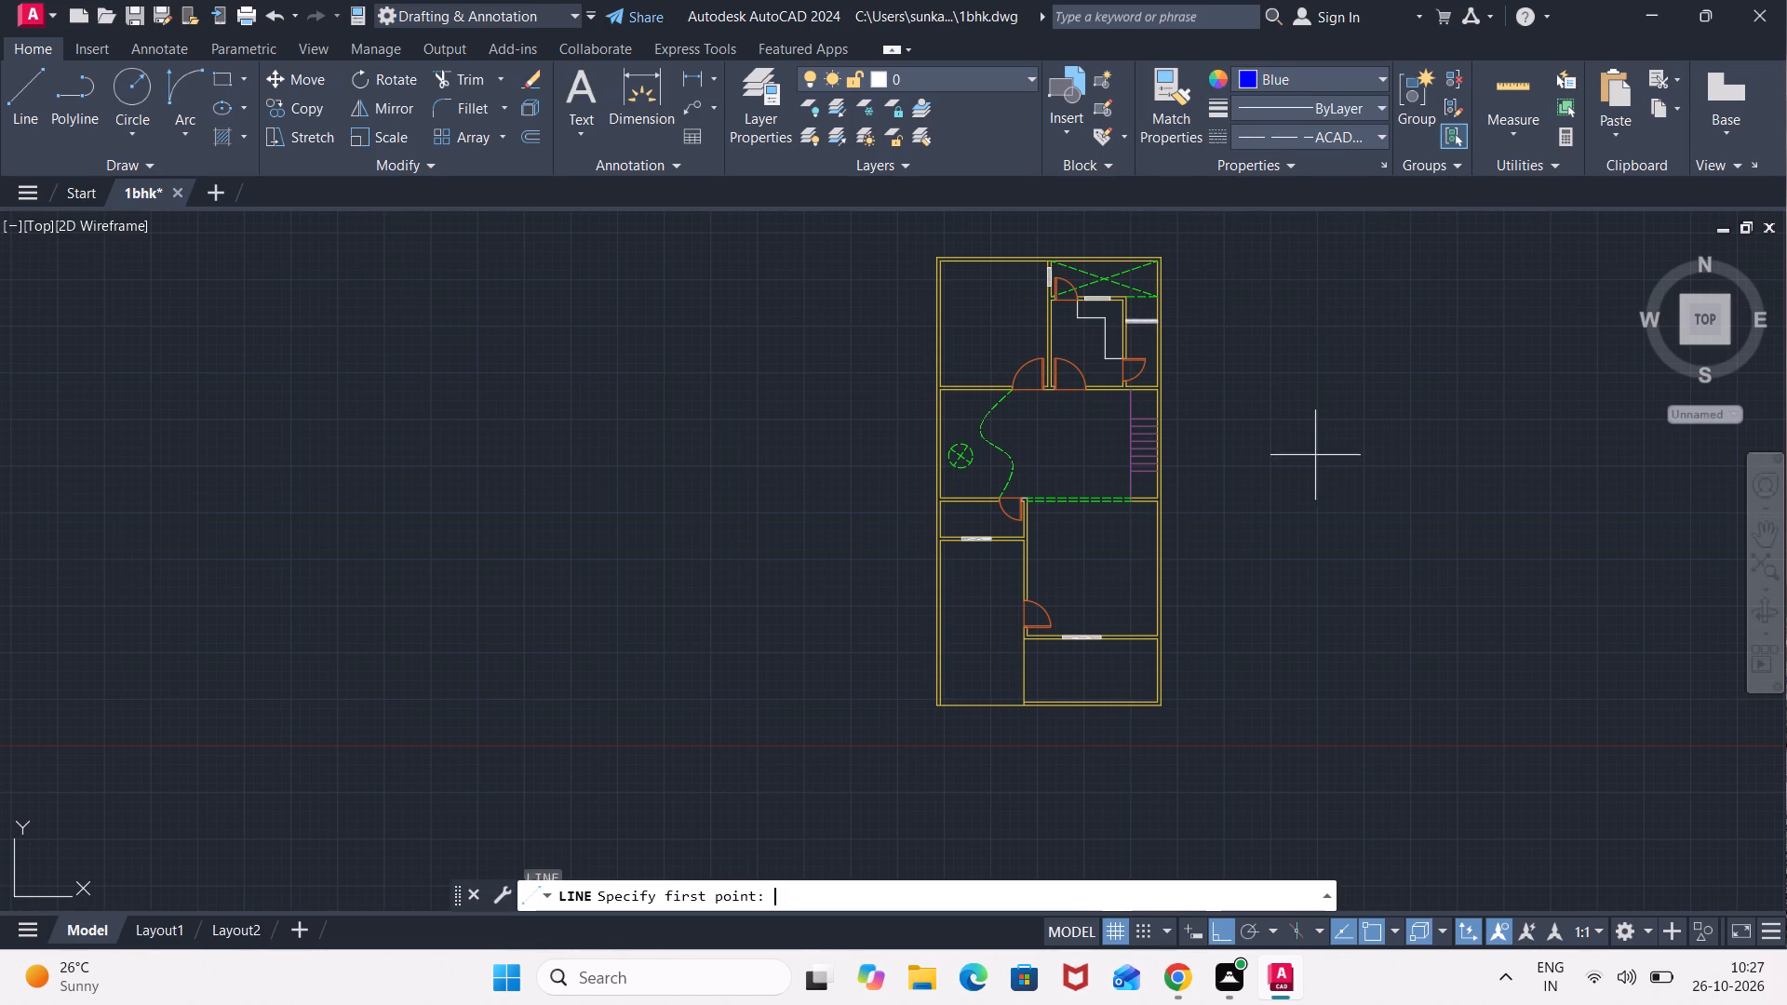
click(1316, 462)
click(1330, 383)
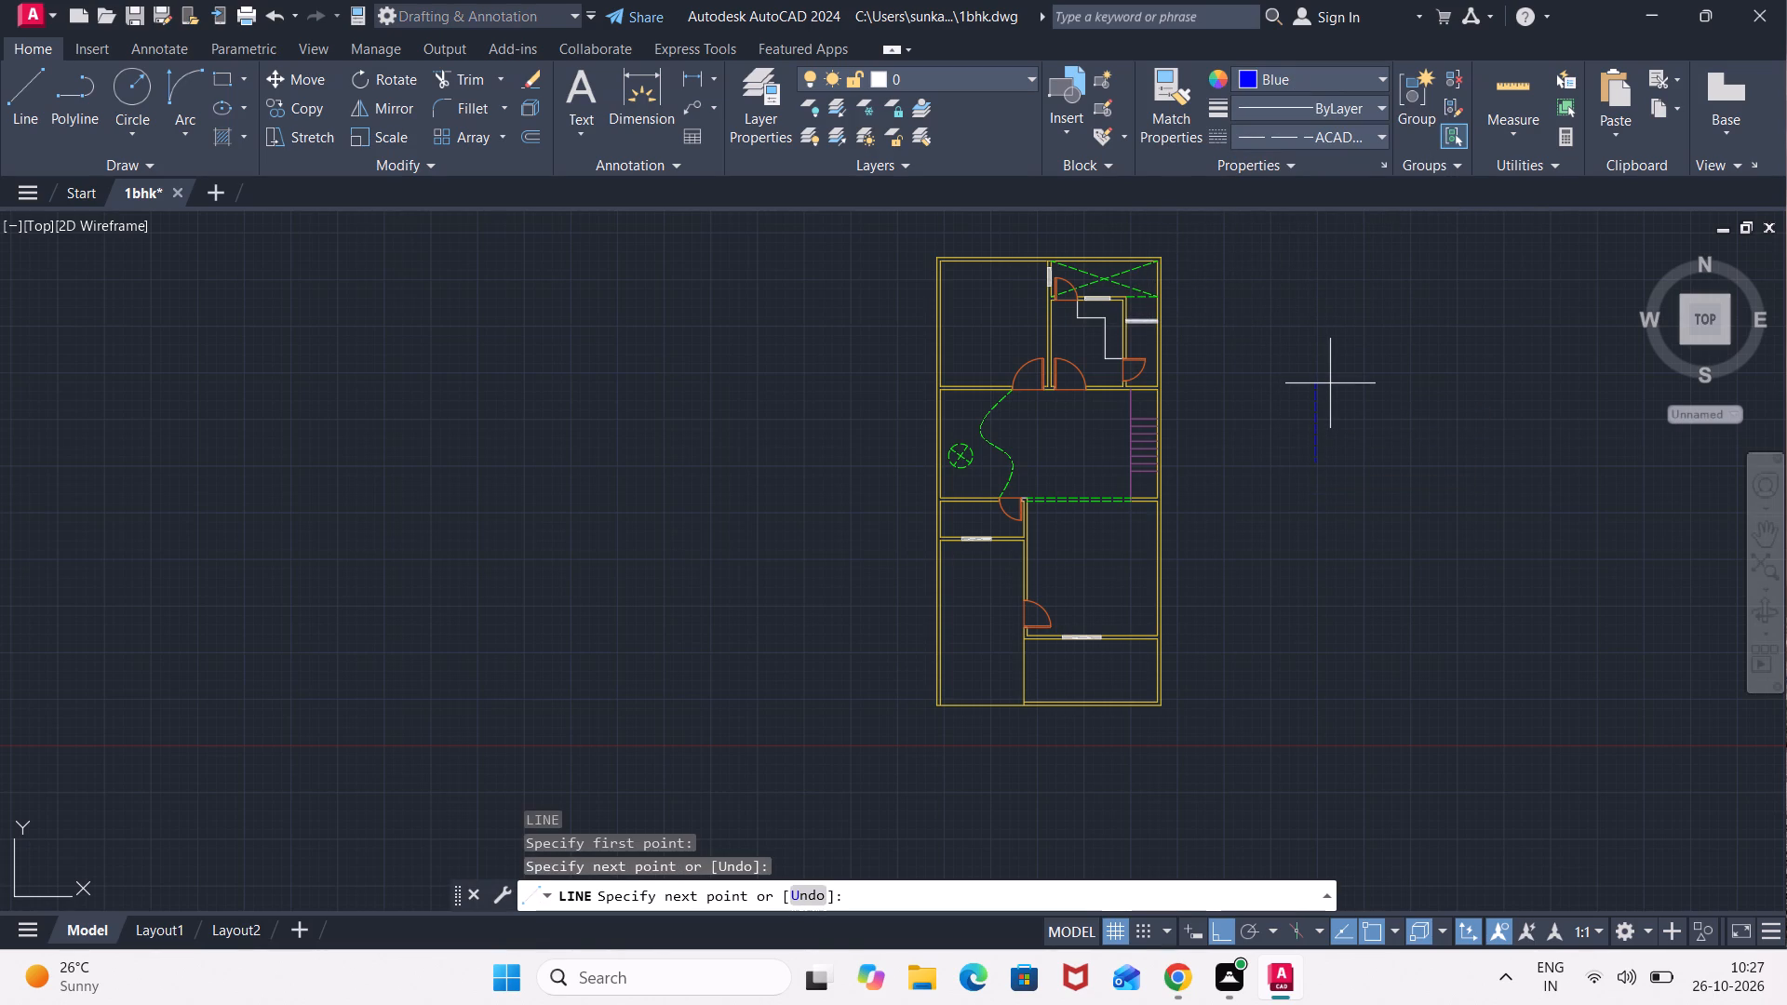
key(Escape)
Set the current linetype to ByLayer and draw a second short vertical blue sample line beside the first one outside the plan.
click(1374, 136)
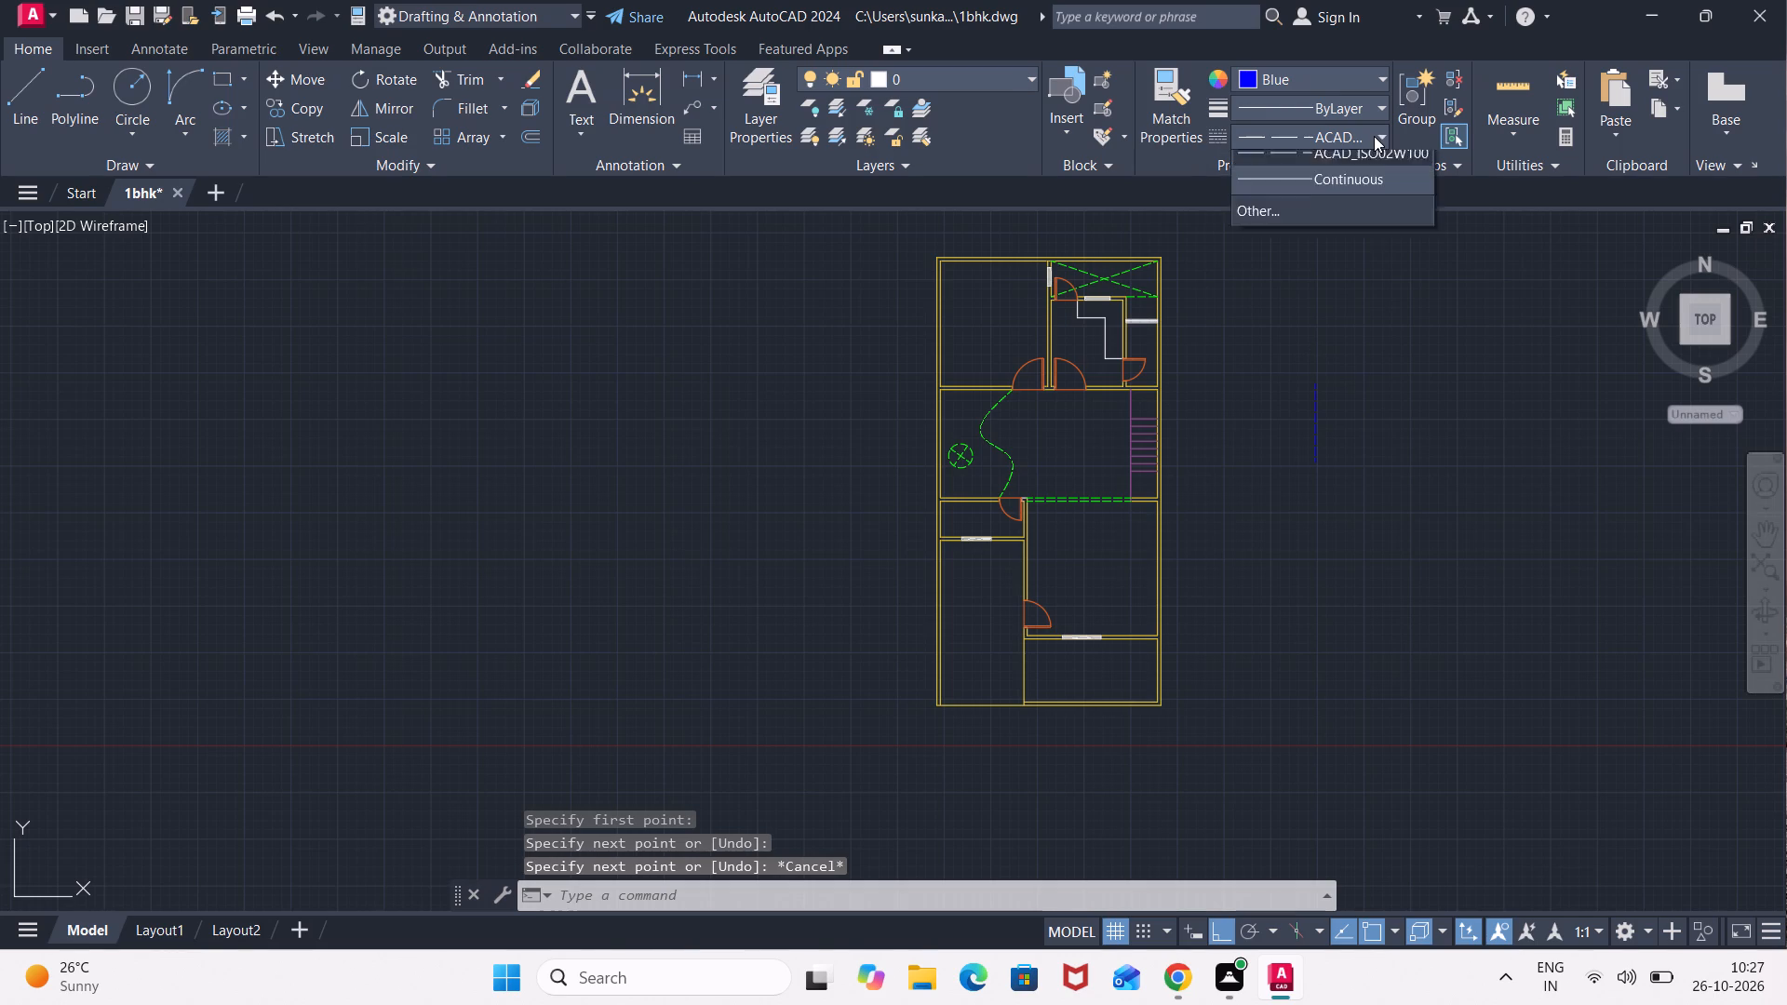
click(1366, 166)
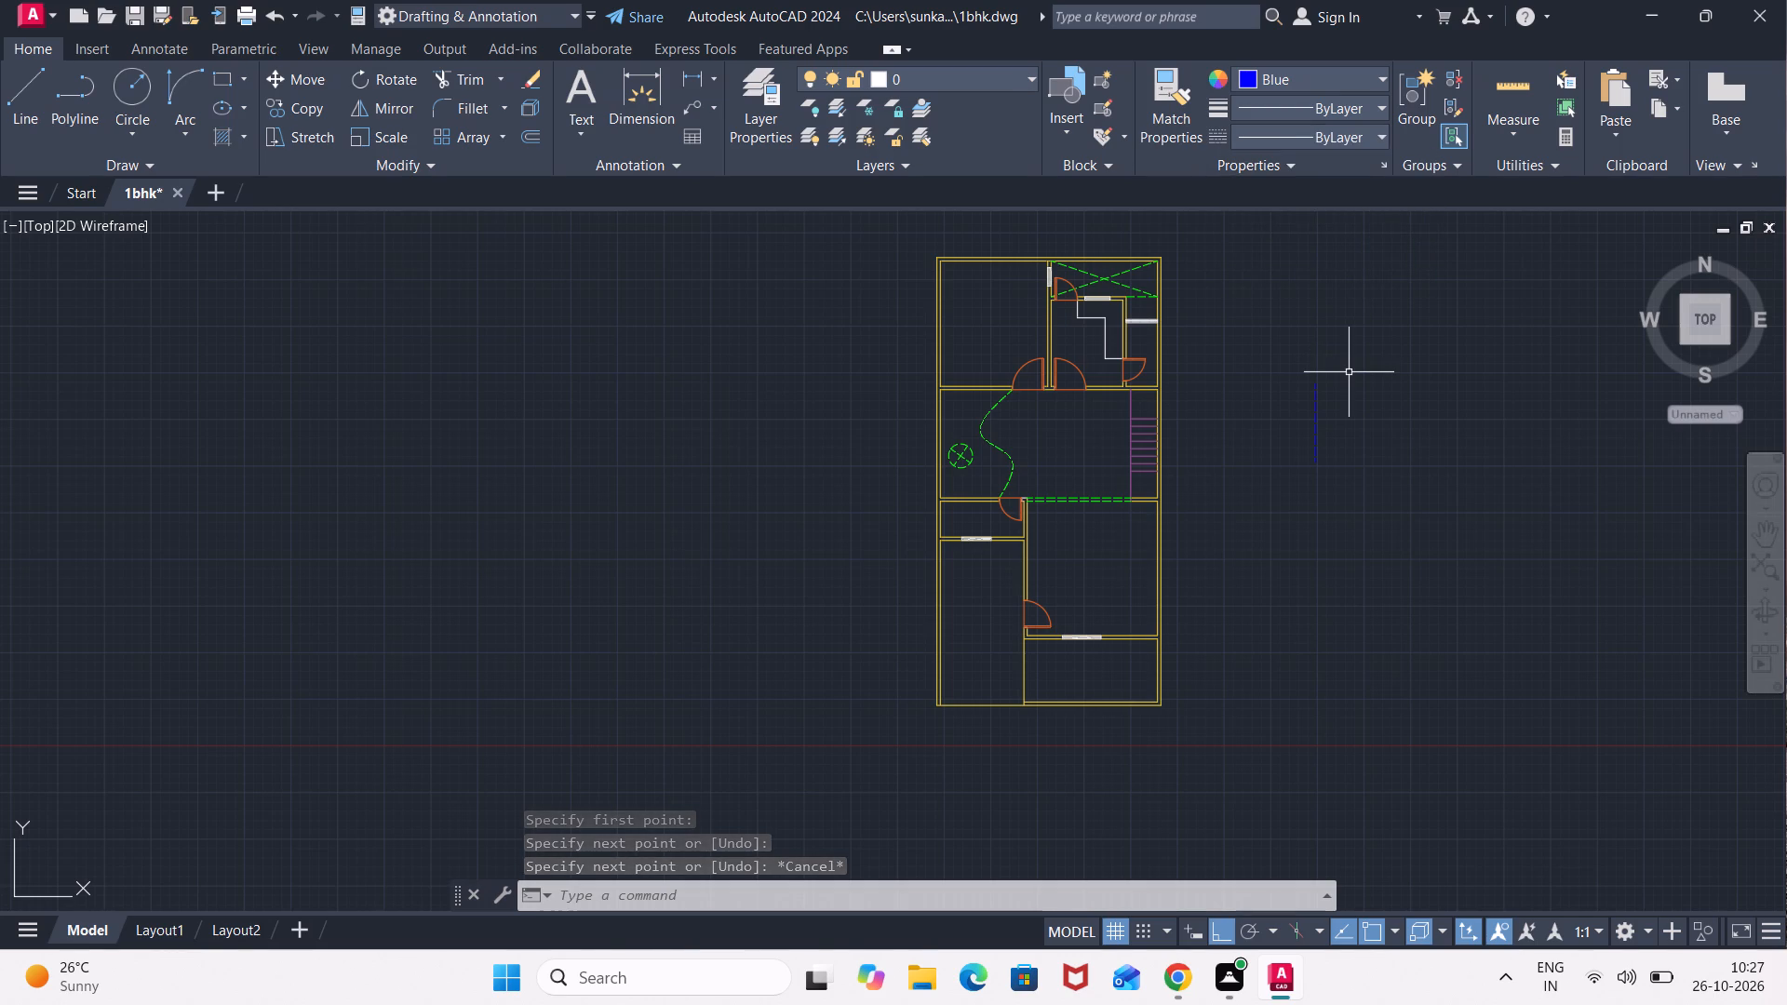
key(l)
key(Return)
click(1342, 438)
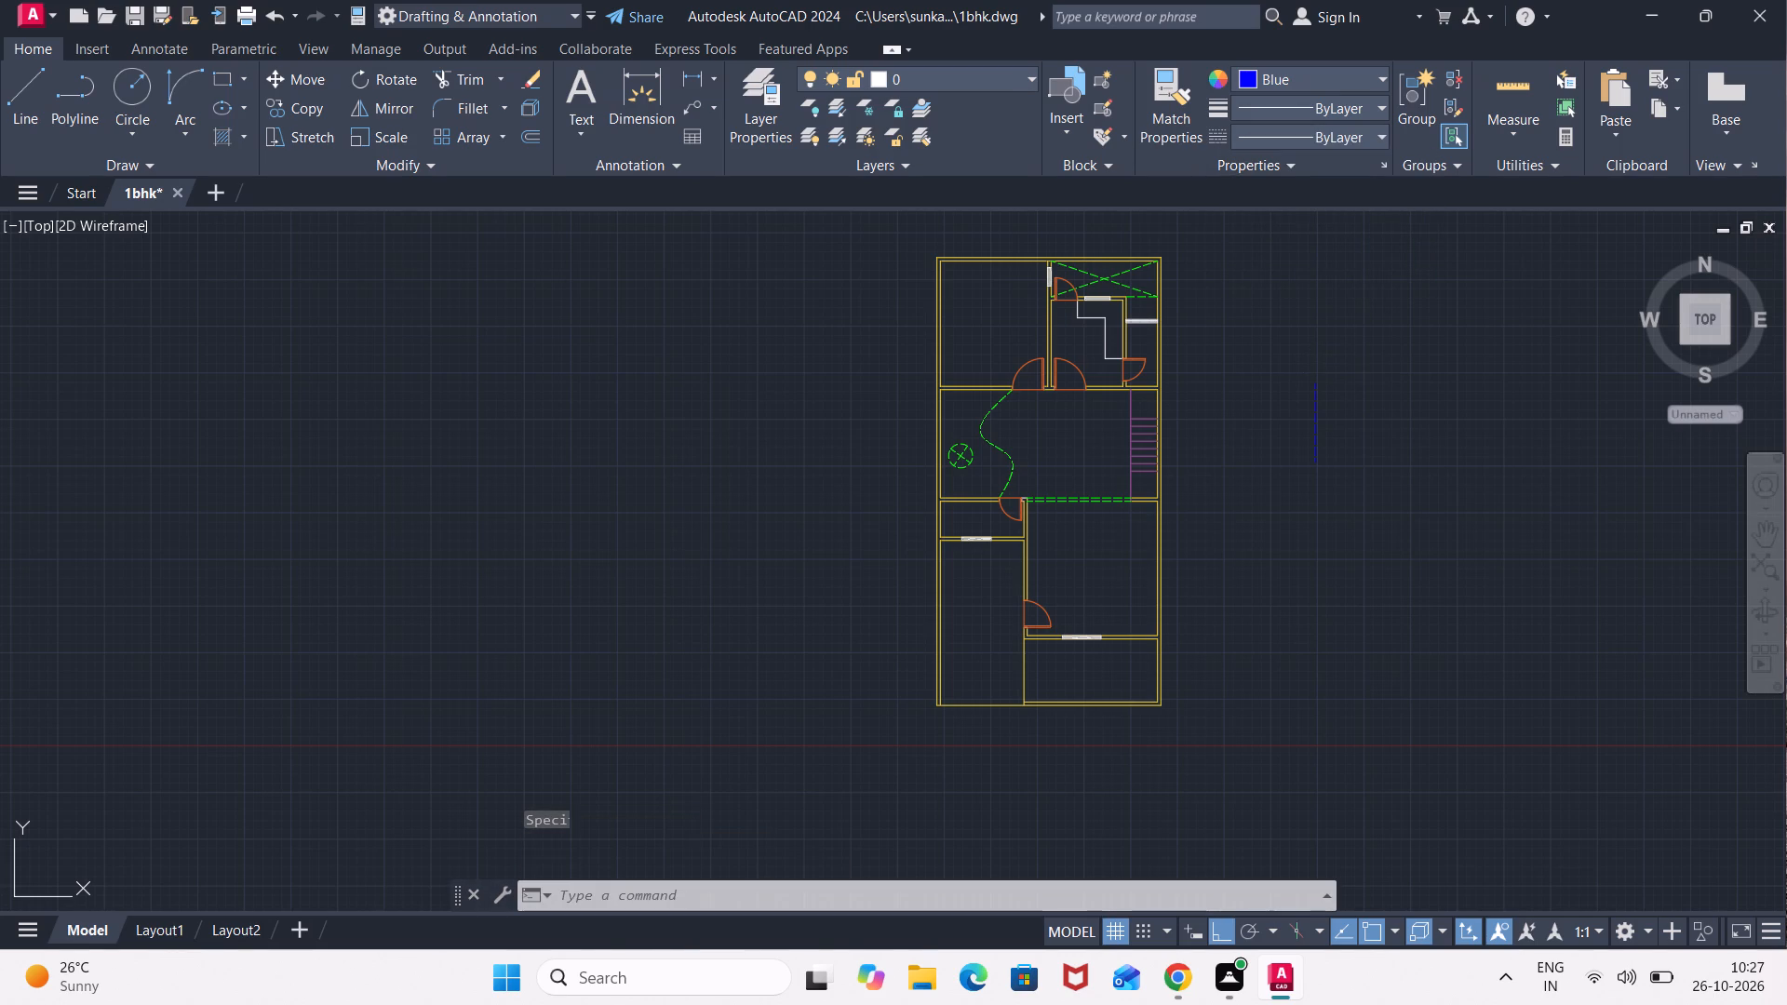
click(1336, 361)
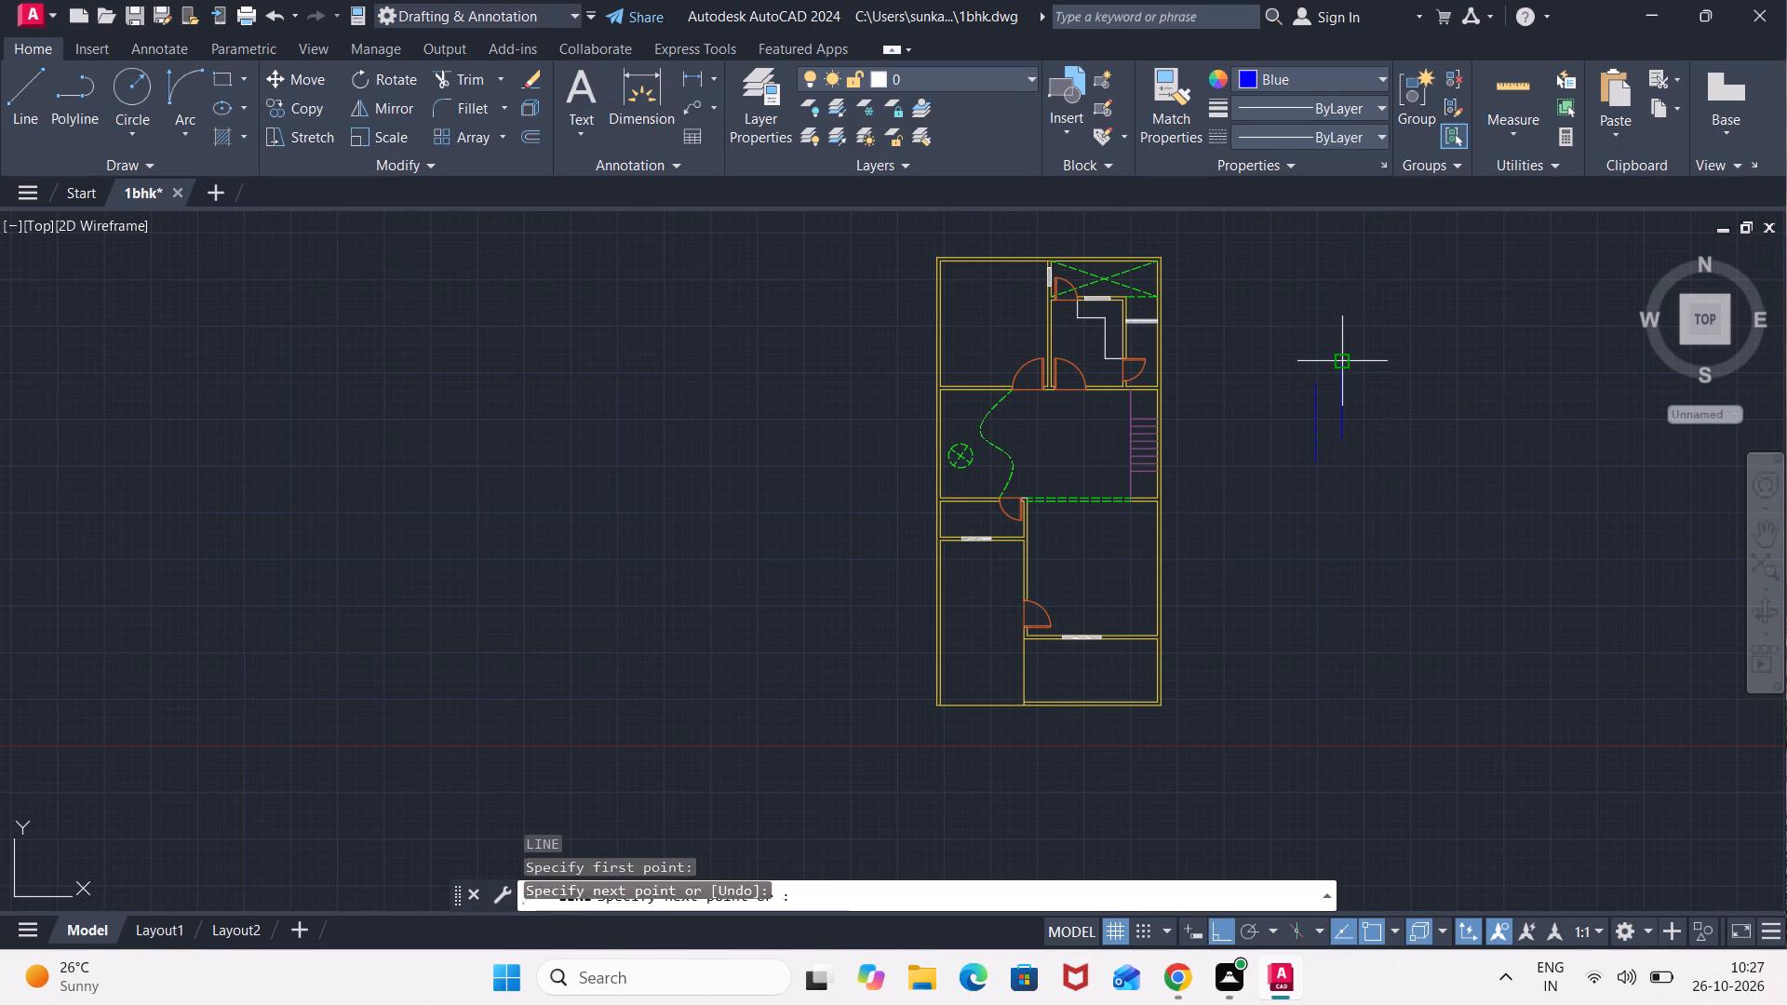
key(Escape)
Match the solid blue sample line's properties onto the window lines spanning the narrow room above the staircase.
scroll(1311, 356, up, 2)
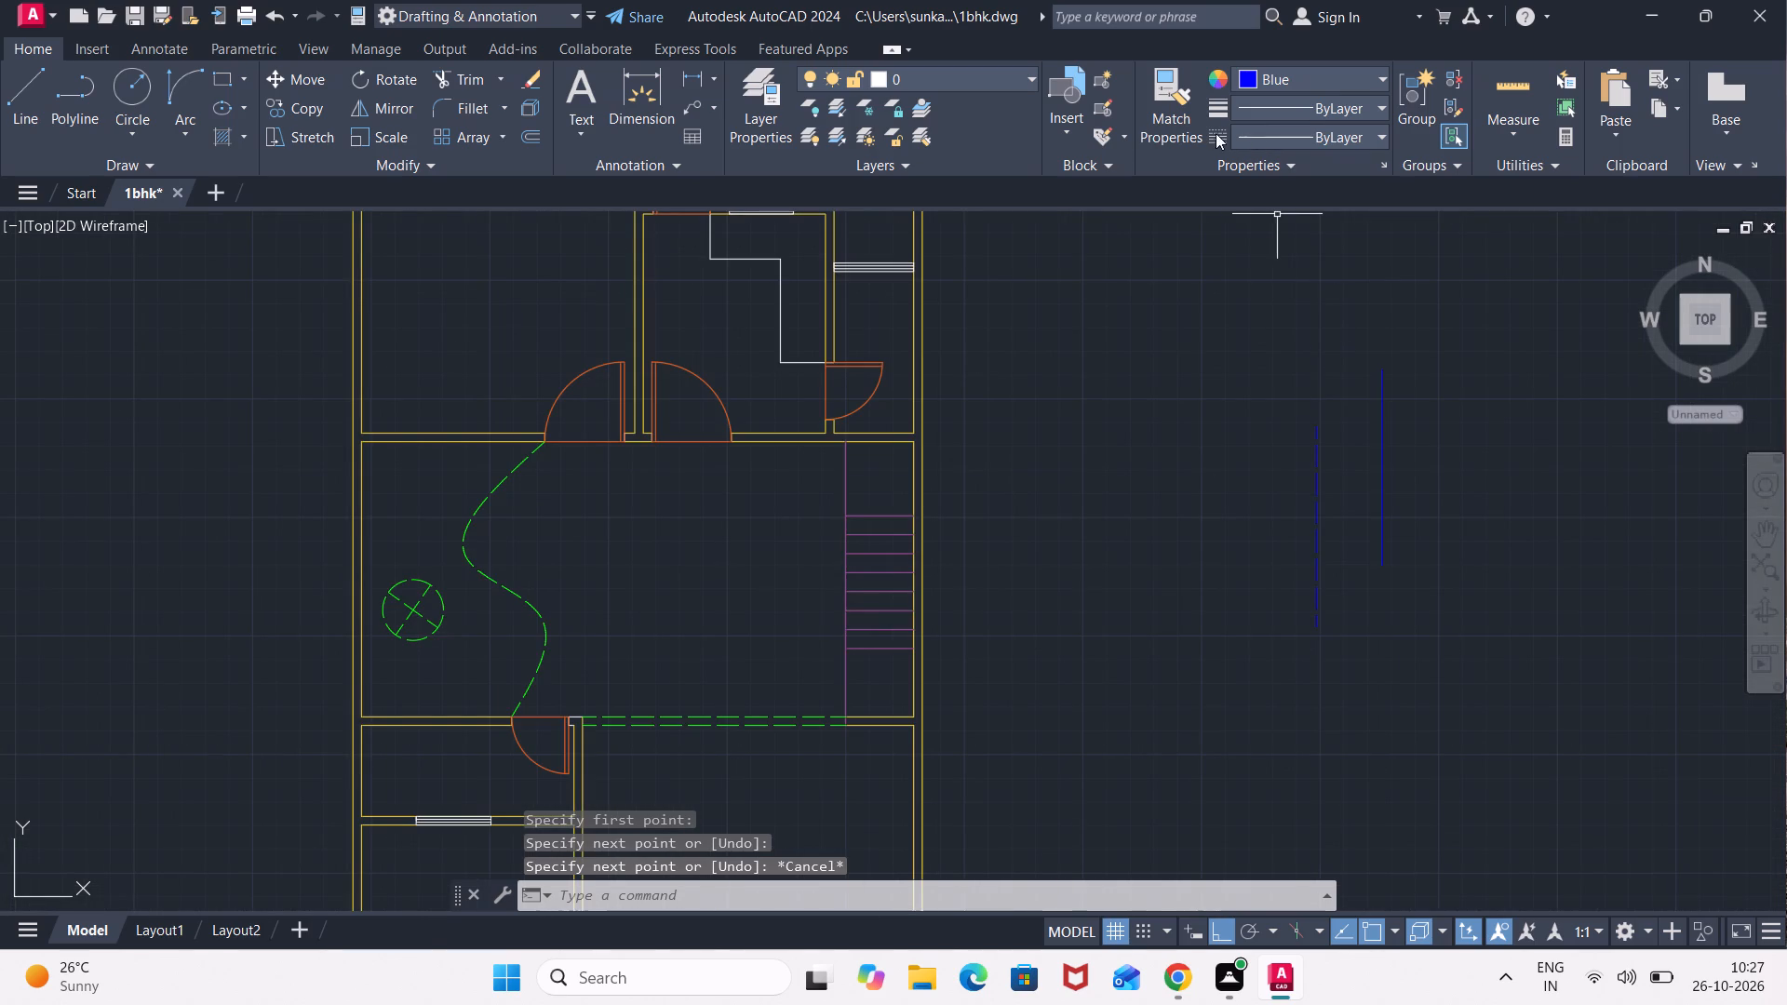
click(1162, 132)
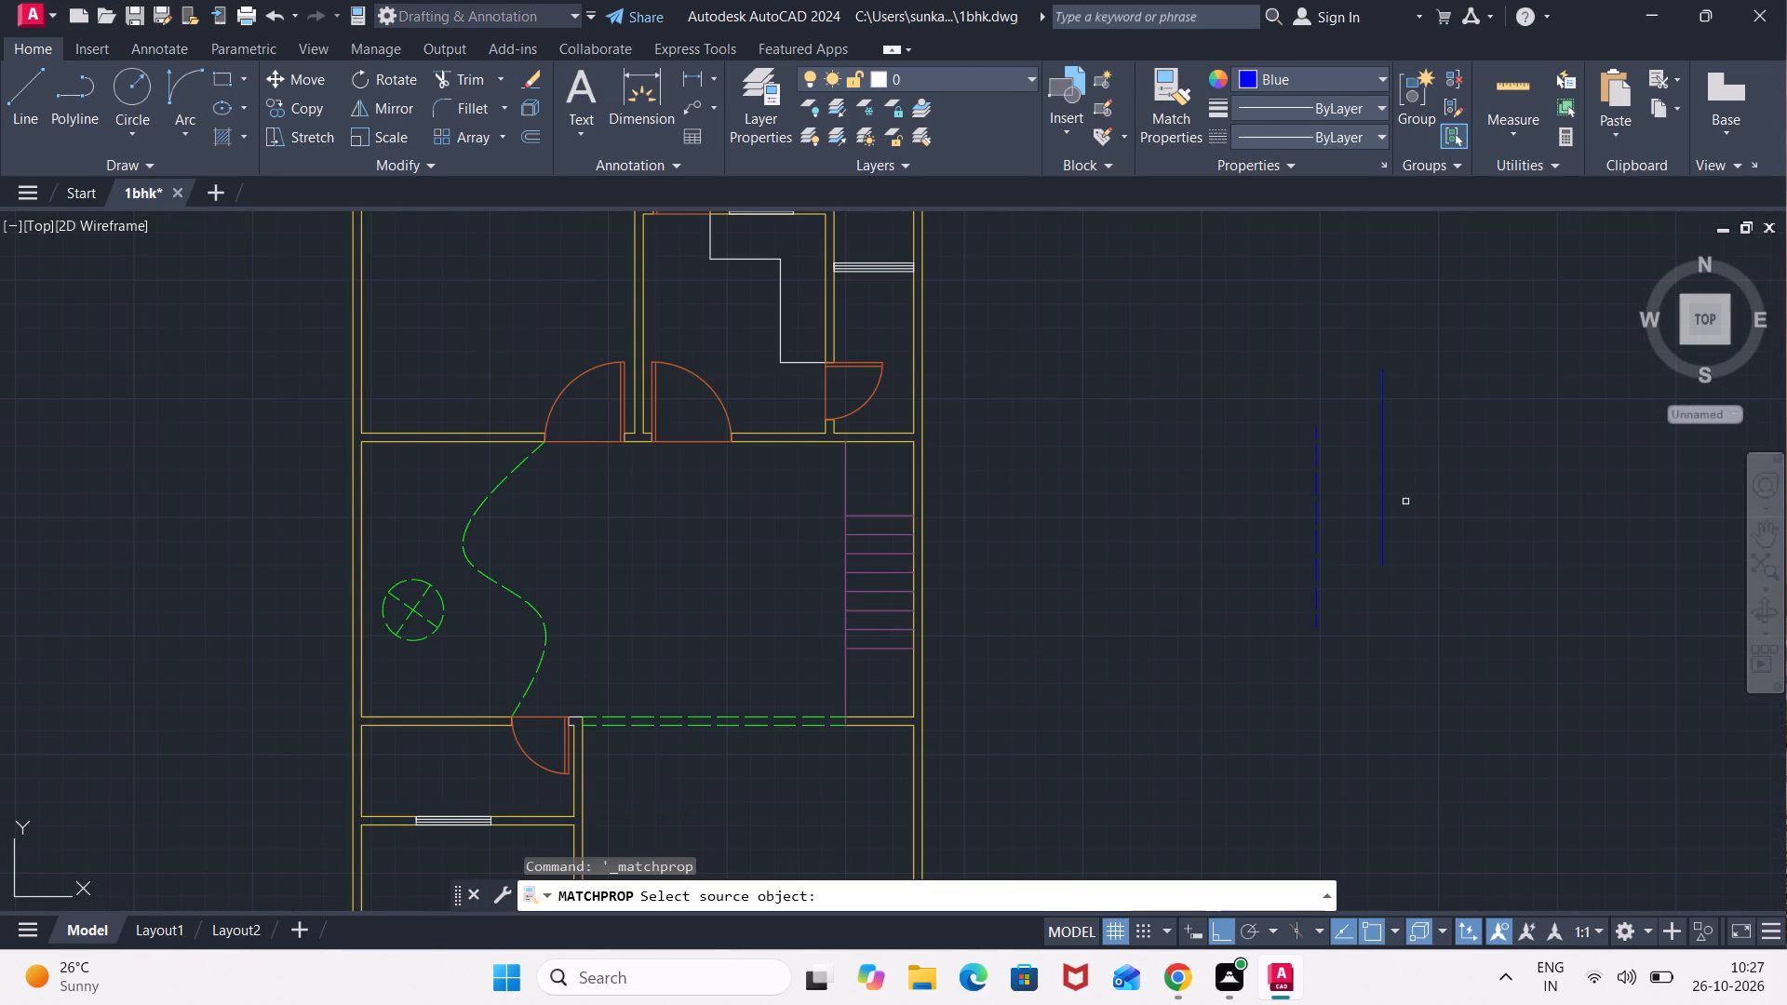
click(1384, 515)
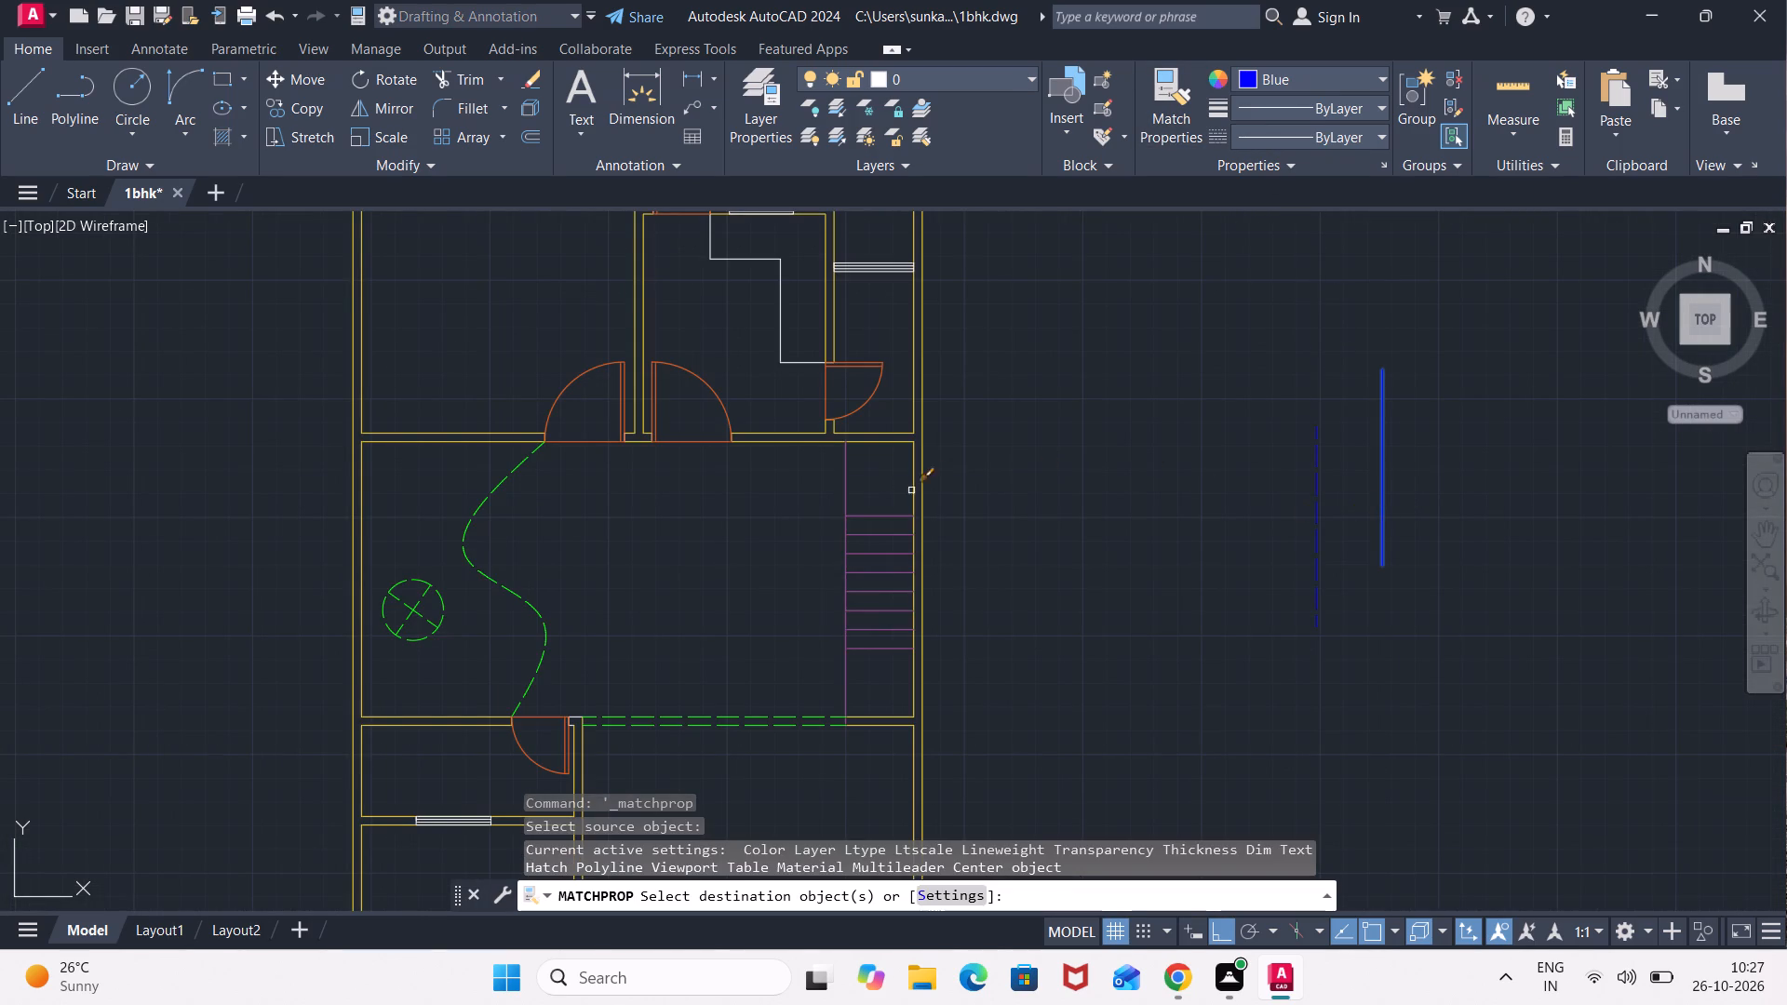
middle_drag(789, 382, 804, 482)
scroll(874, 392, up, 2)
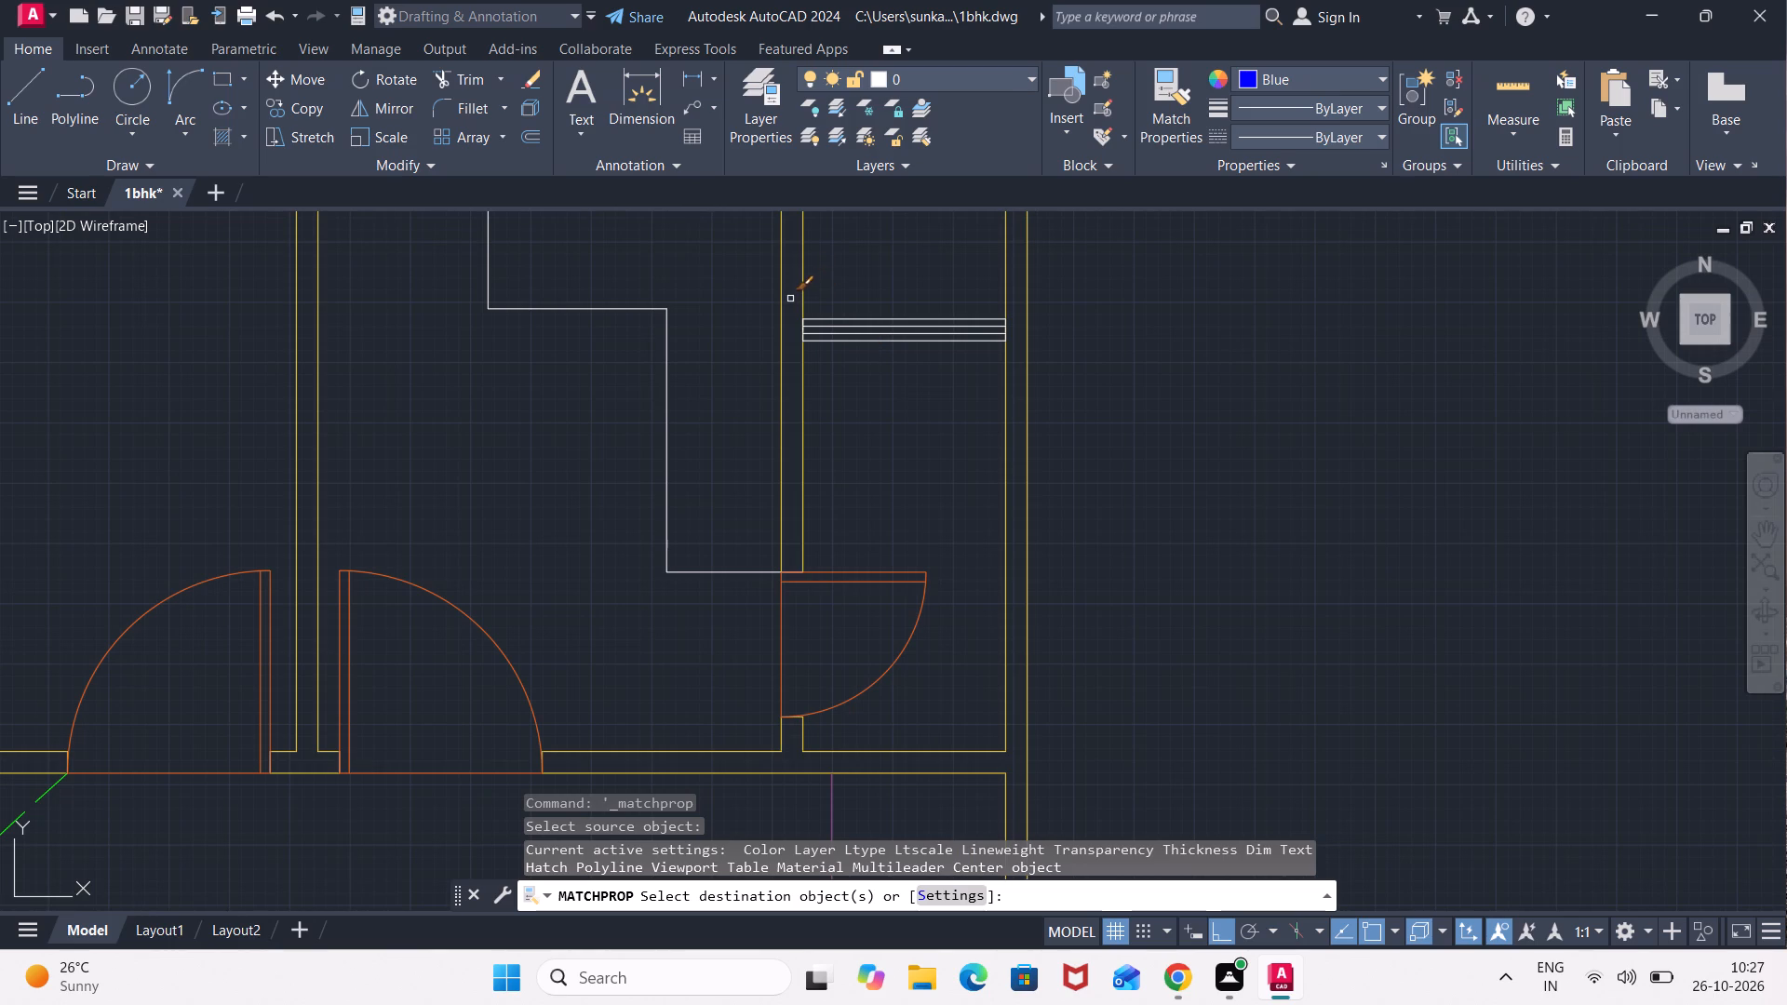
click(790, 299)
click(1027, 345)
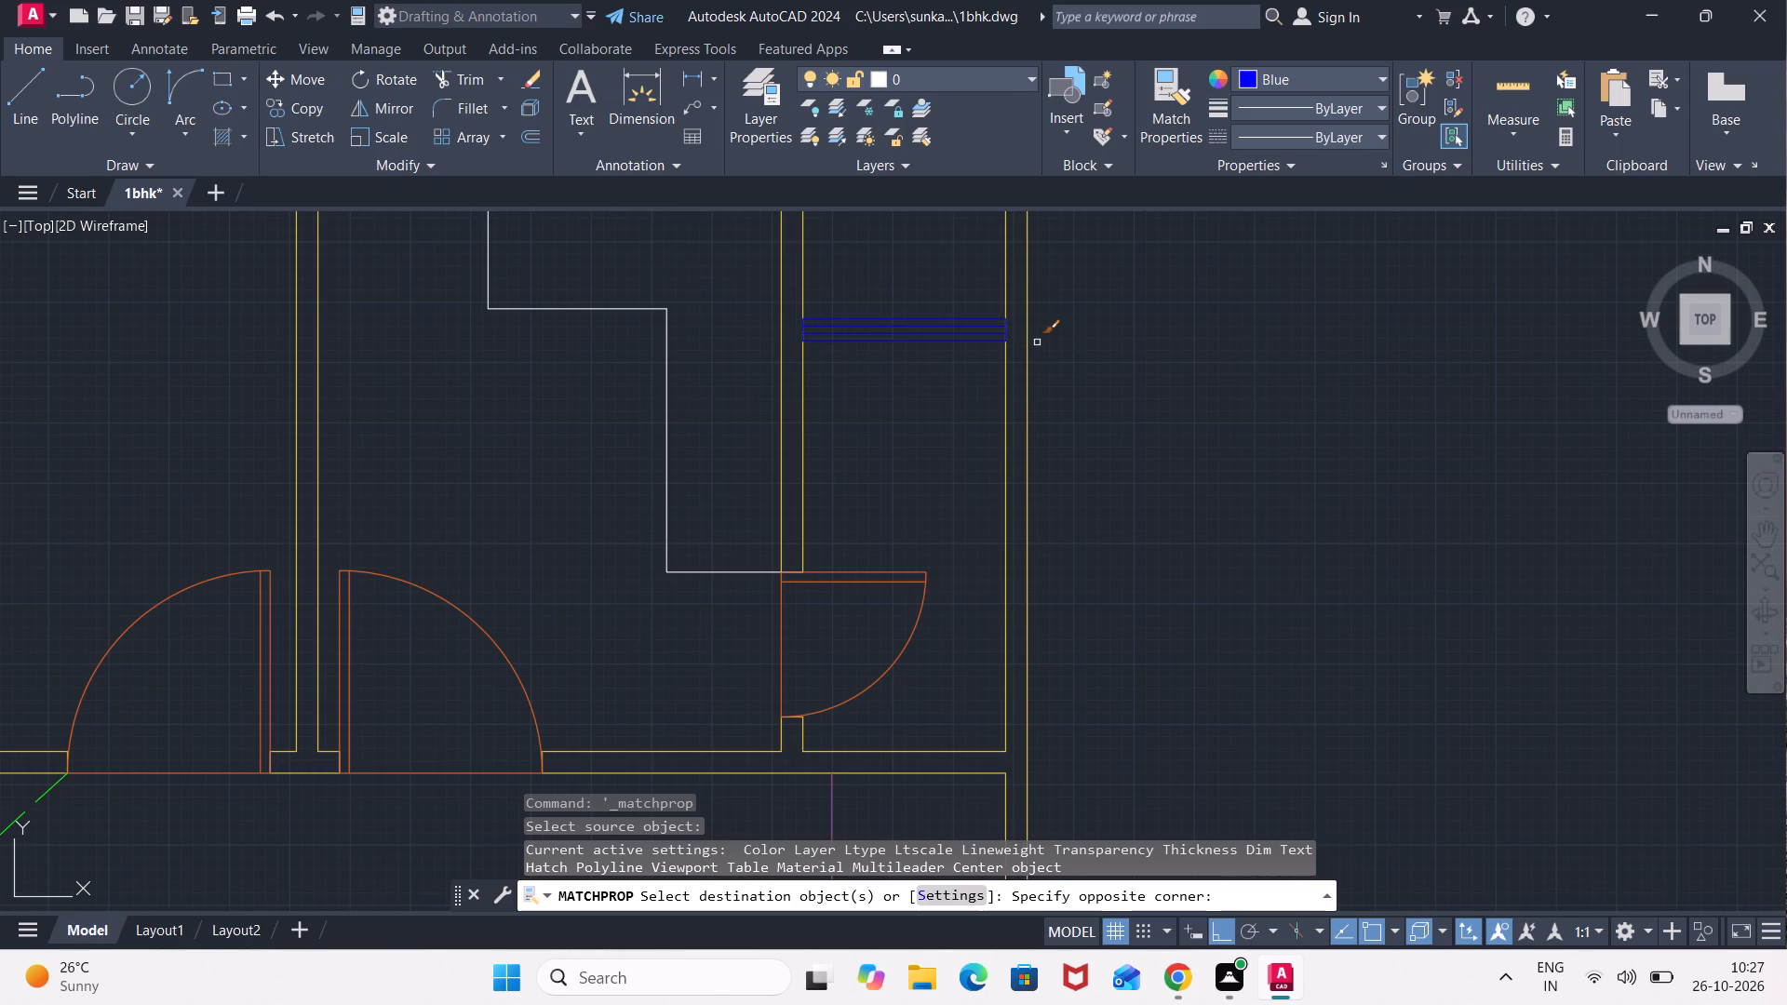
Apply the solid blue properties to the two windows in the walls bordering the room with the crossing diagonals.
scroll(939, 368, down, 1)
middle_drag(935, 369, 974, 521)
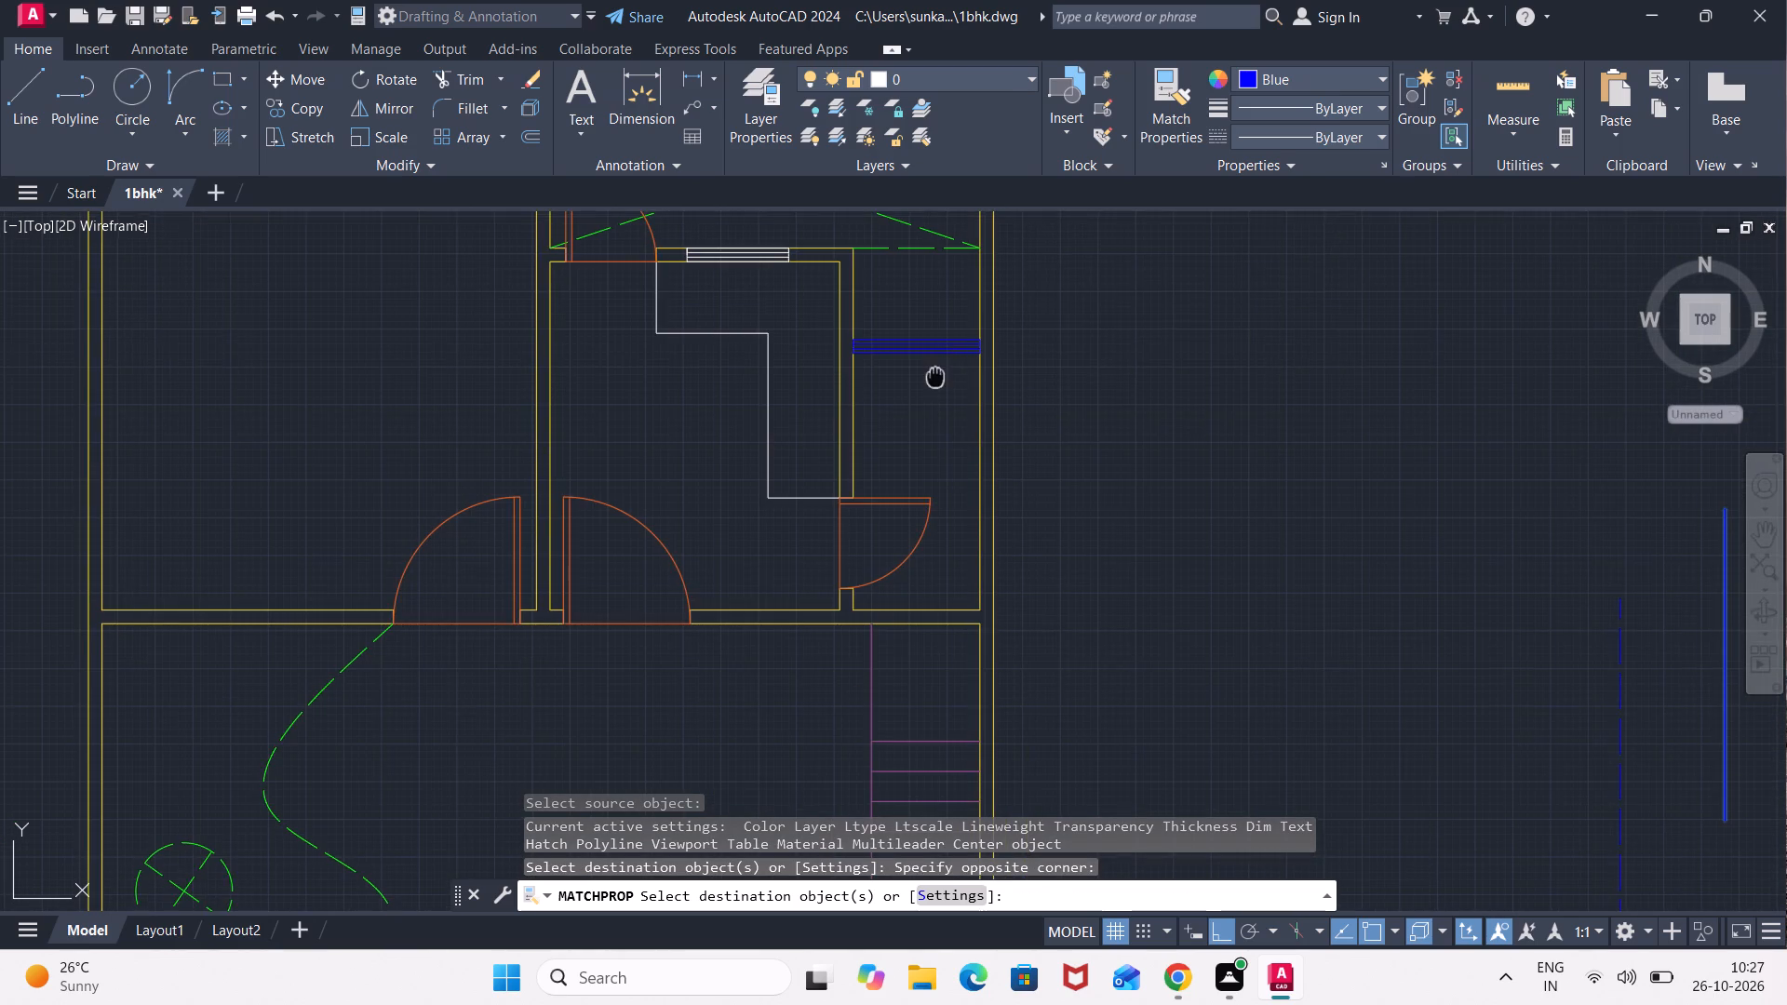
middle_drag(974, 521, 1014, 627)
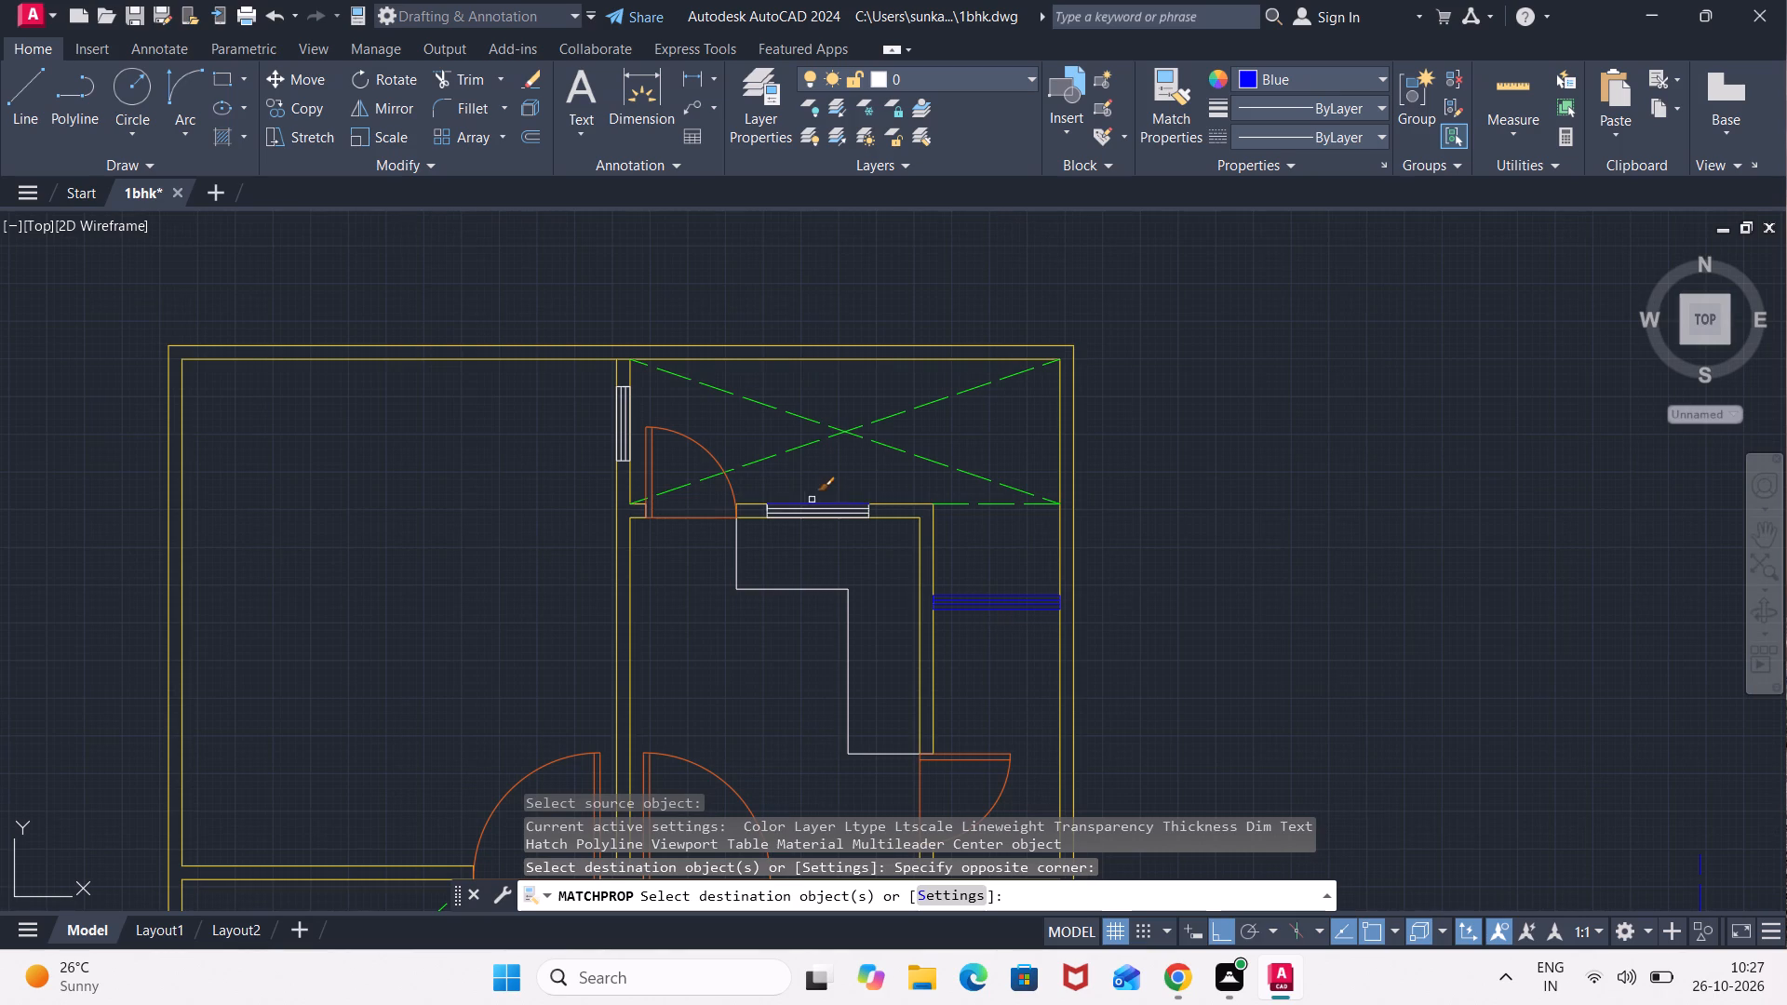
scroll(808, 500, up, 1)
click(732, 492)
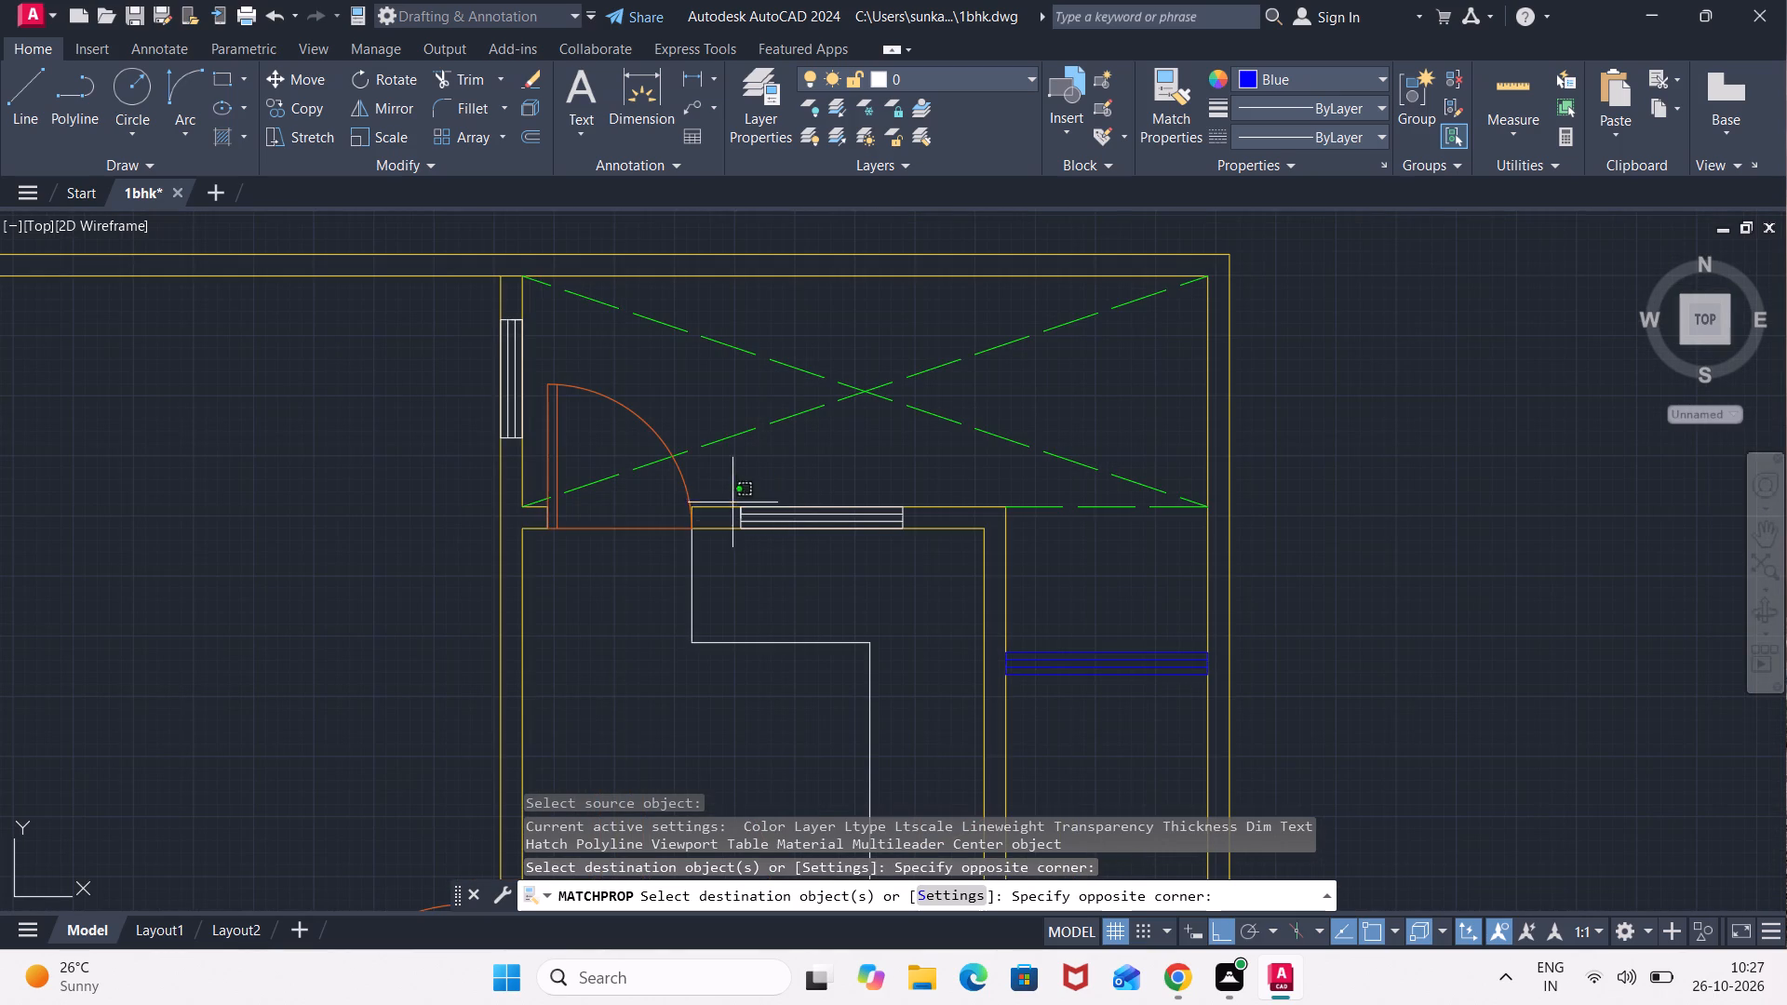
click(920, 544)
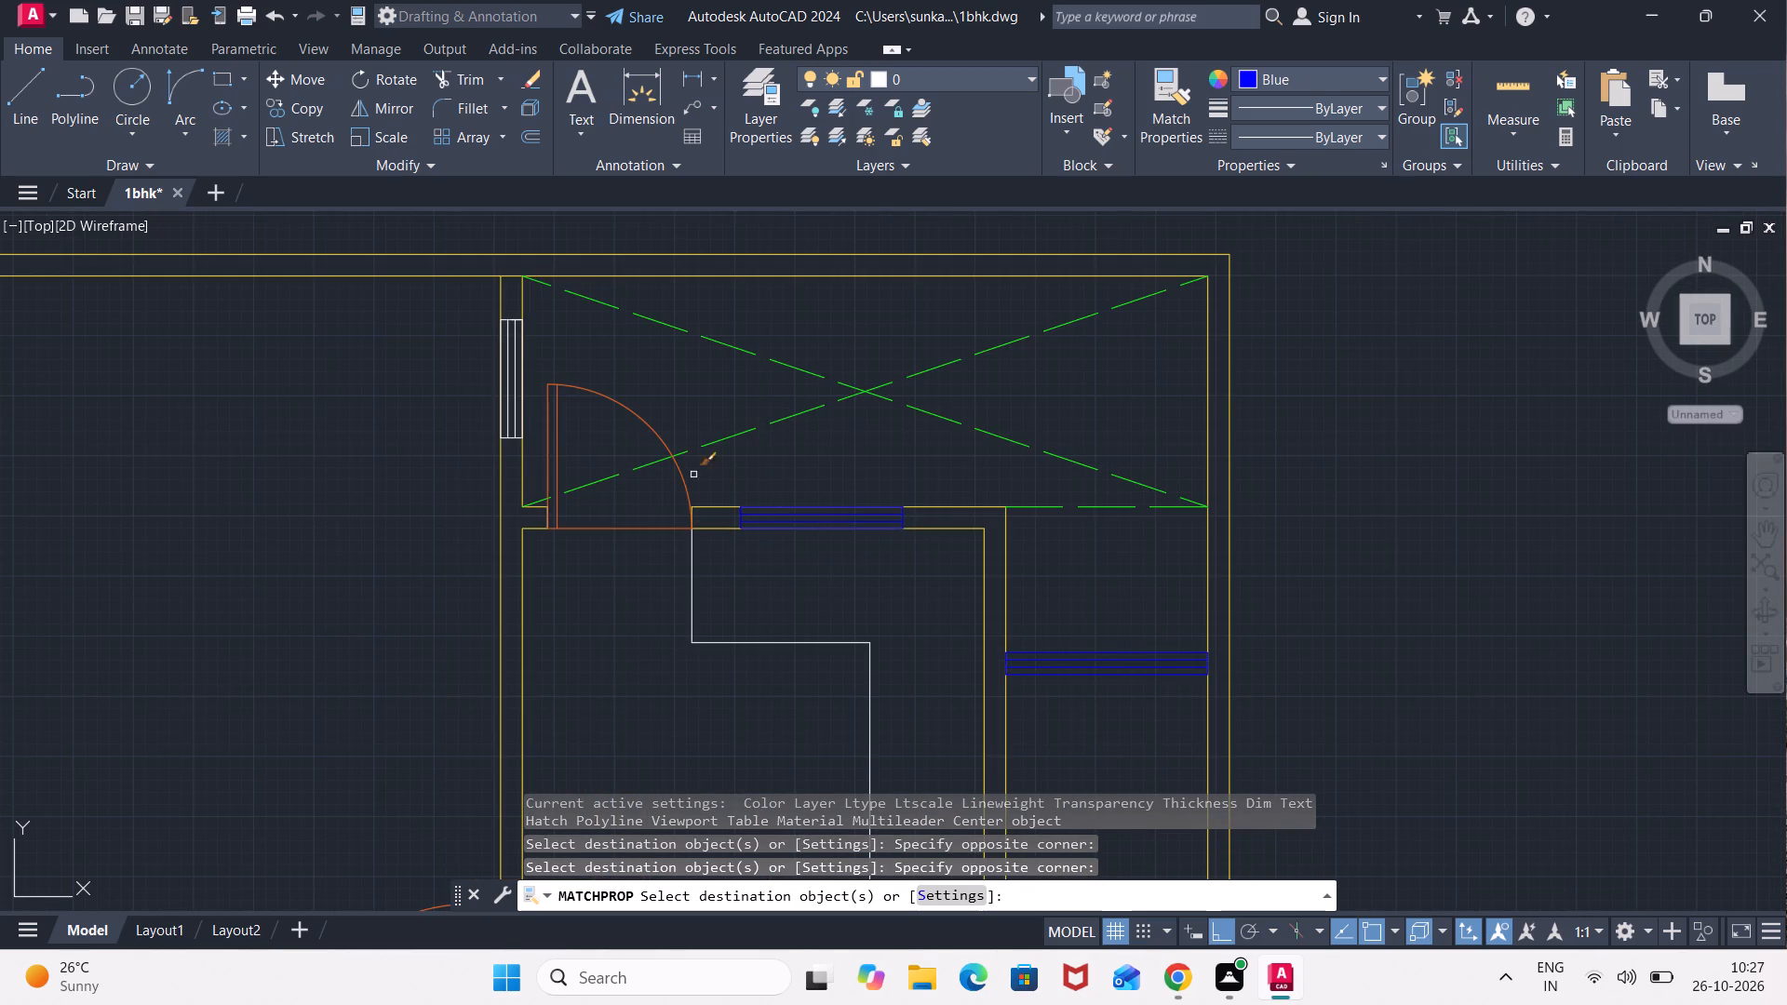
click(488, 306)
click(526, 448)
Apply the solid blue properties to the windows below the small room under the hall and in the large lower room's bottom wall.
scroll(477, 480, down, 3)
middle_drag(444, 516, 444, 515)
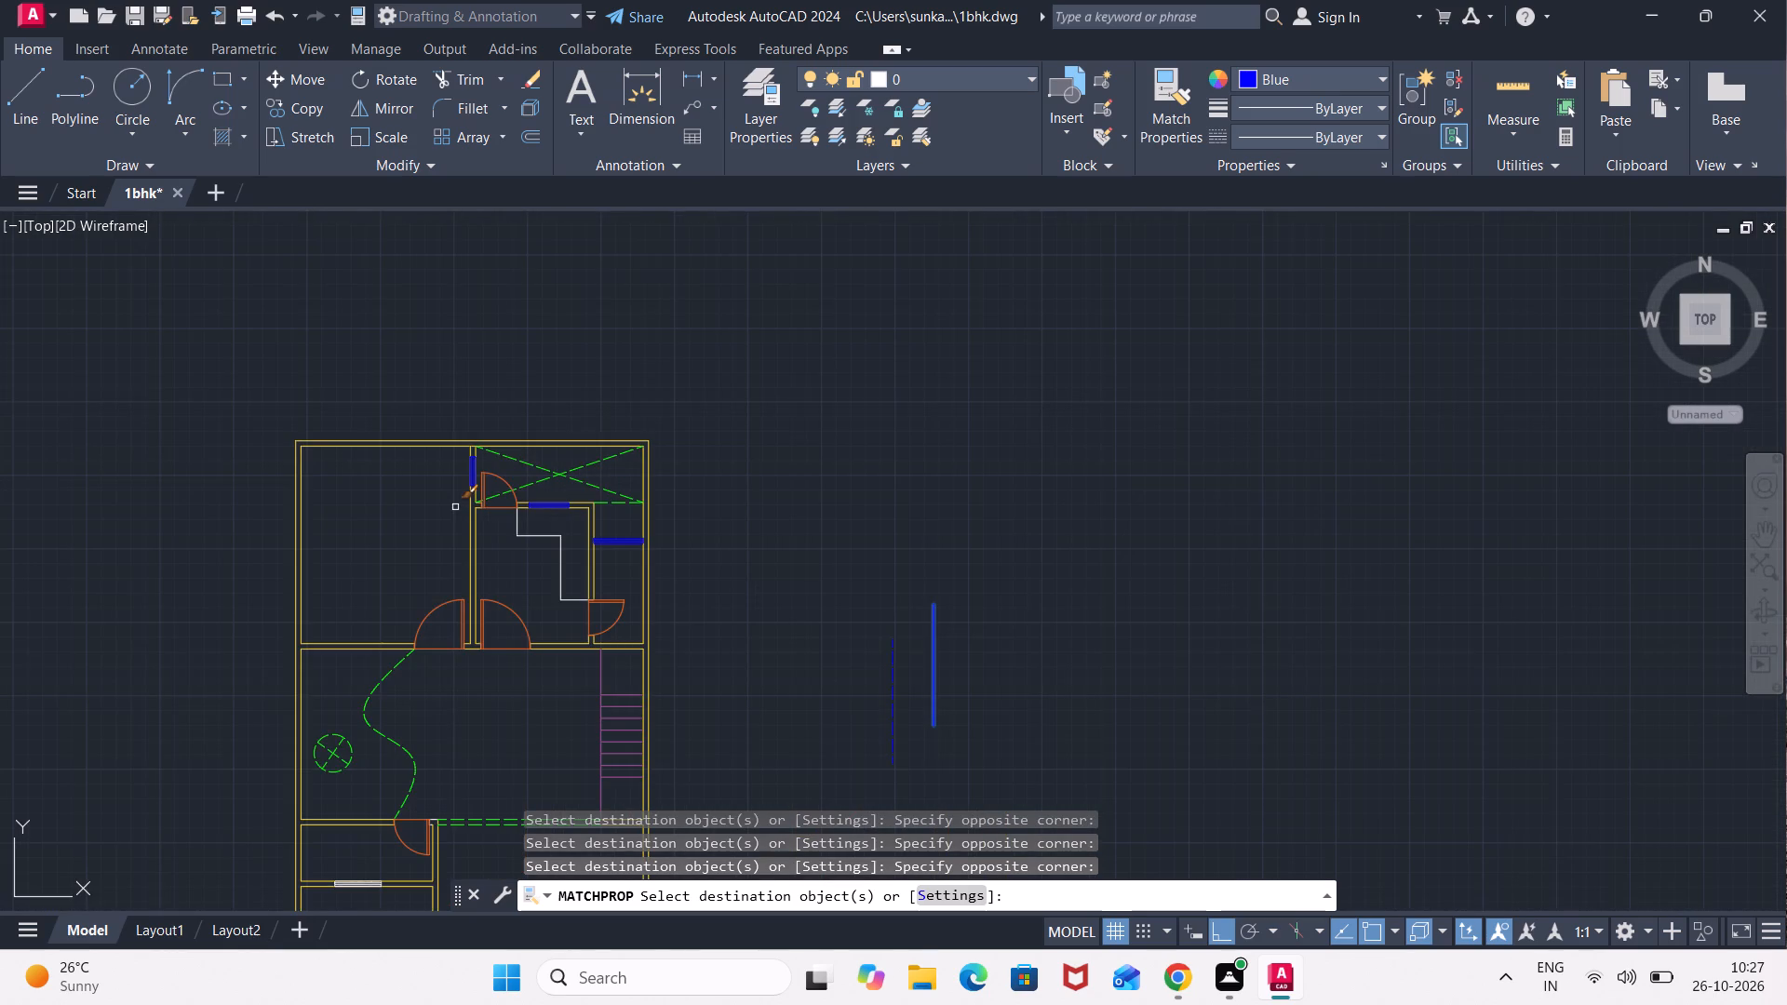
middle_drag(444, 515, 518, 210)
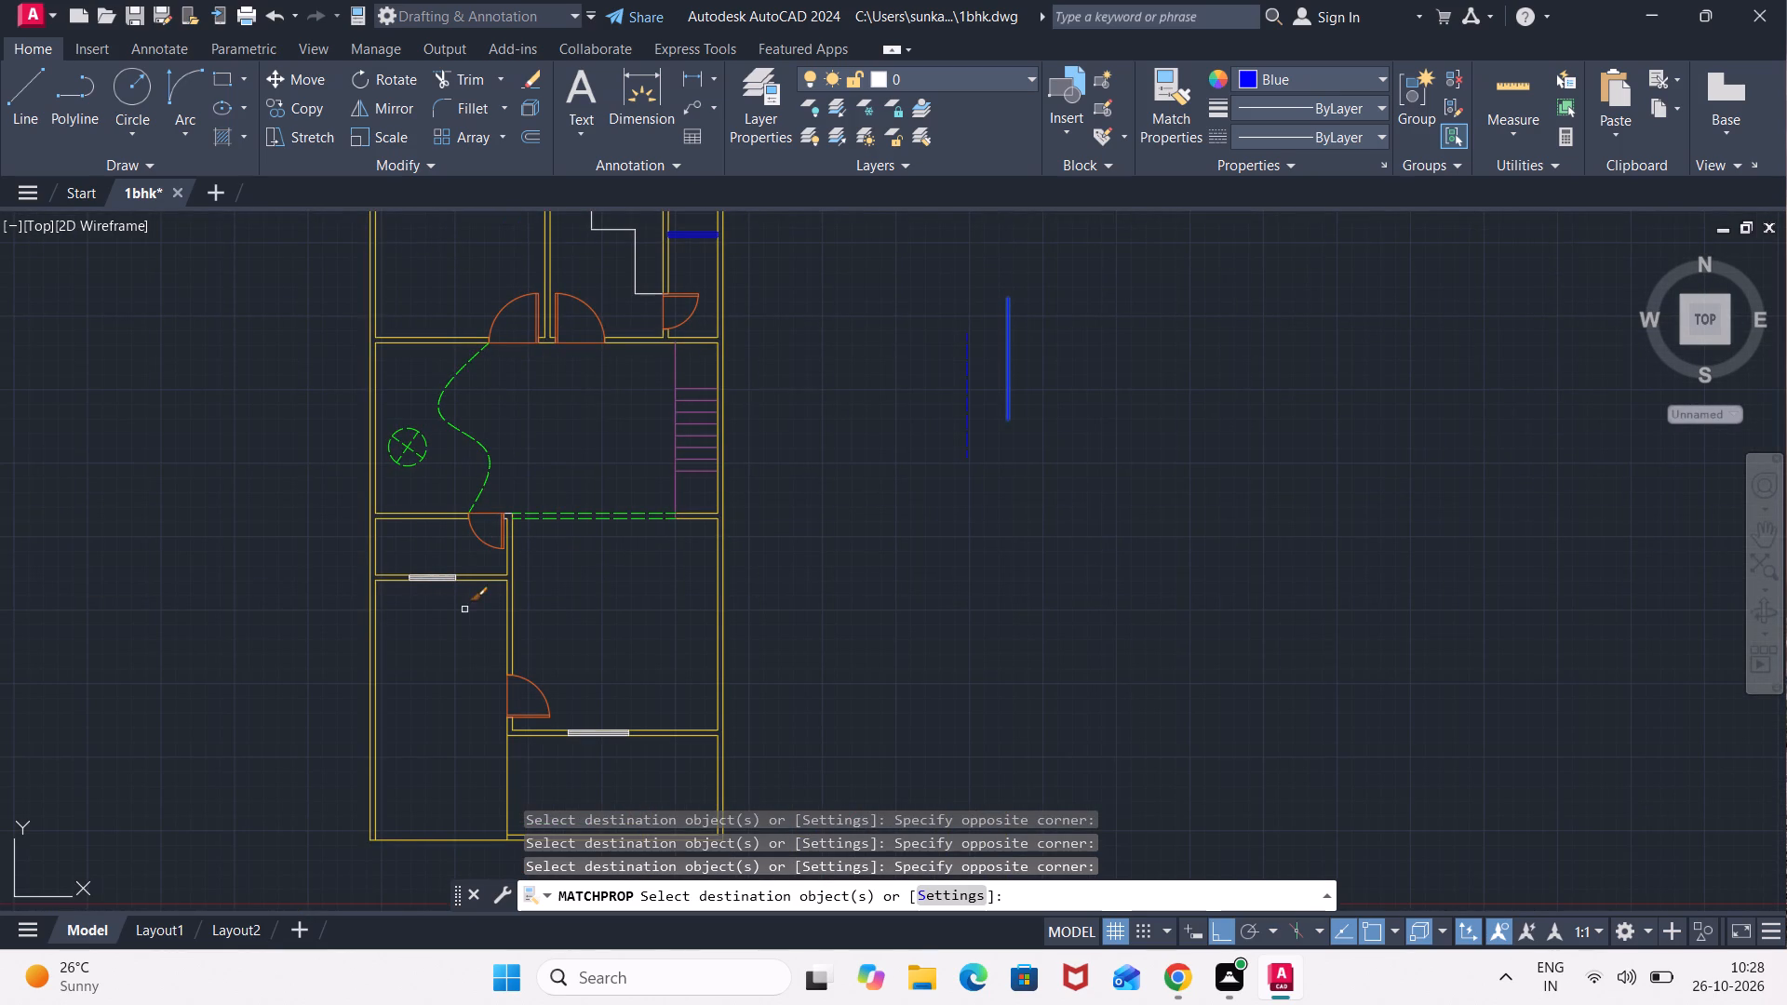
scroll(413, 557, up, 2)
click(388, 590)
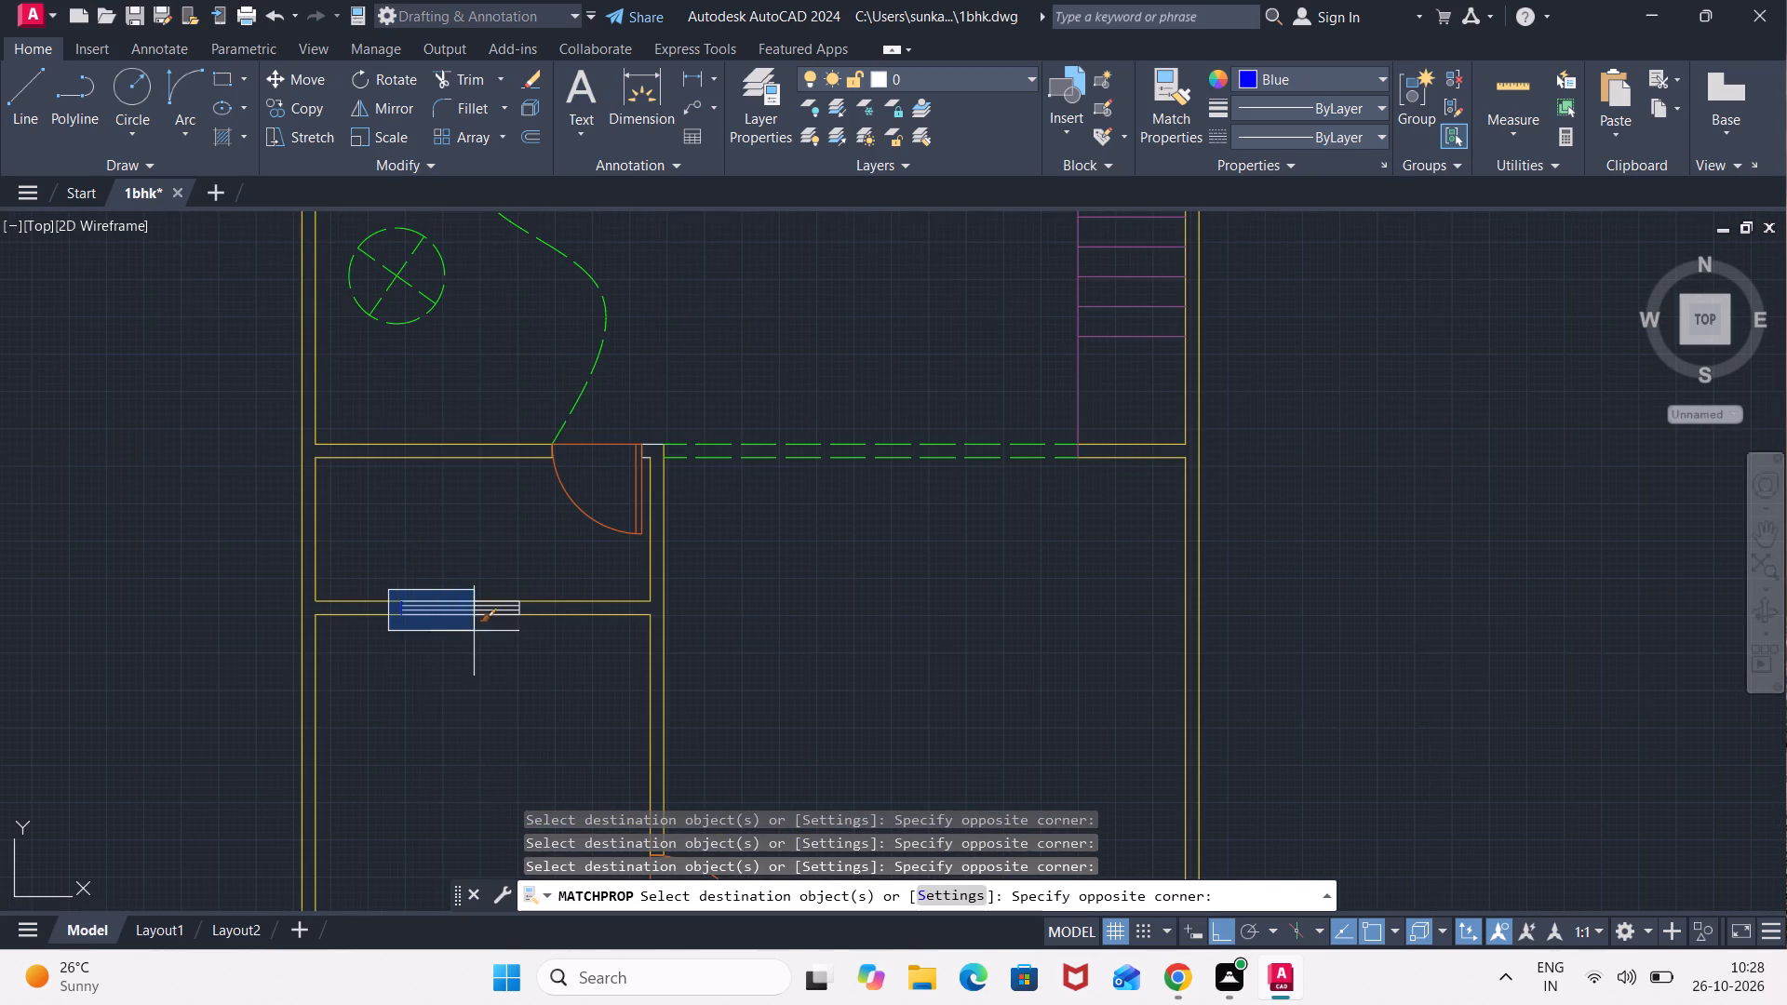
click(535, 627)
scroll(714, 662, down, 1)
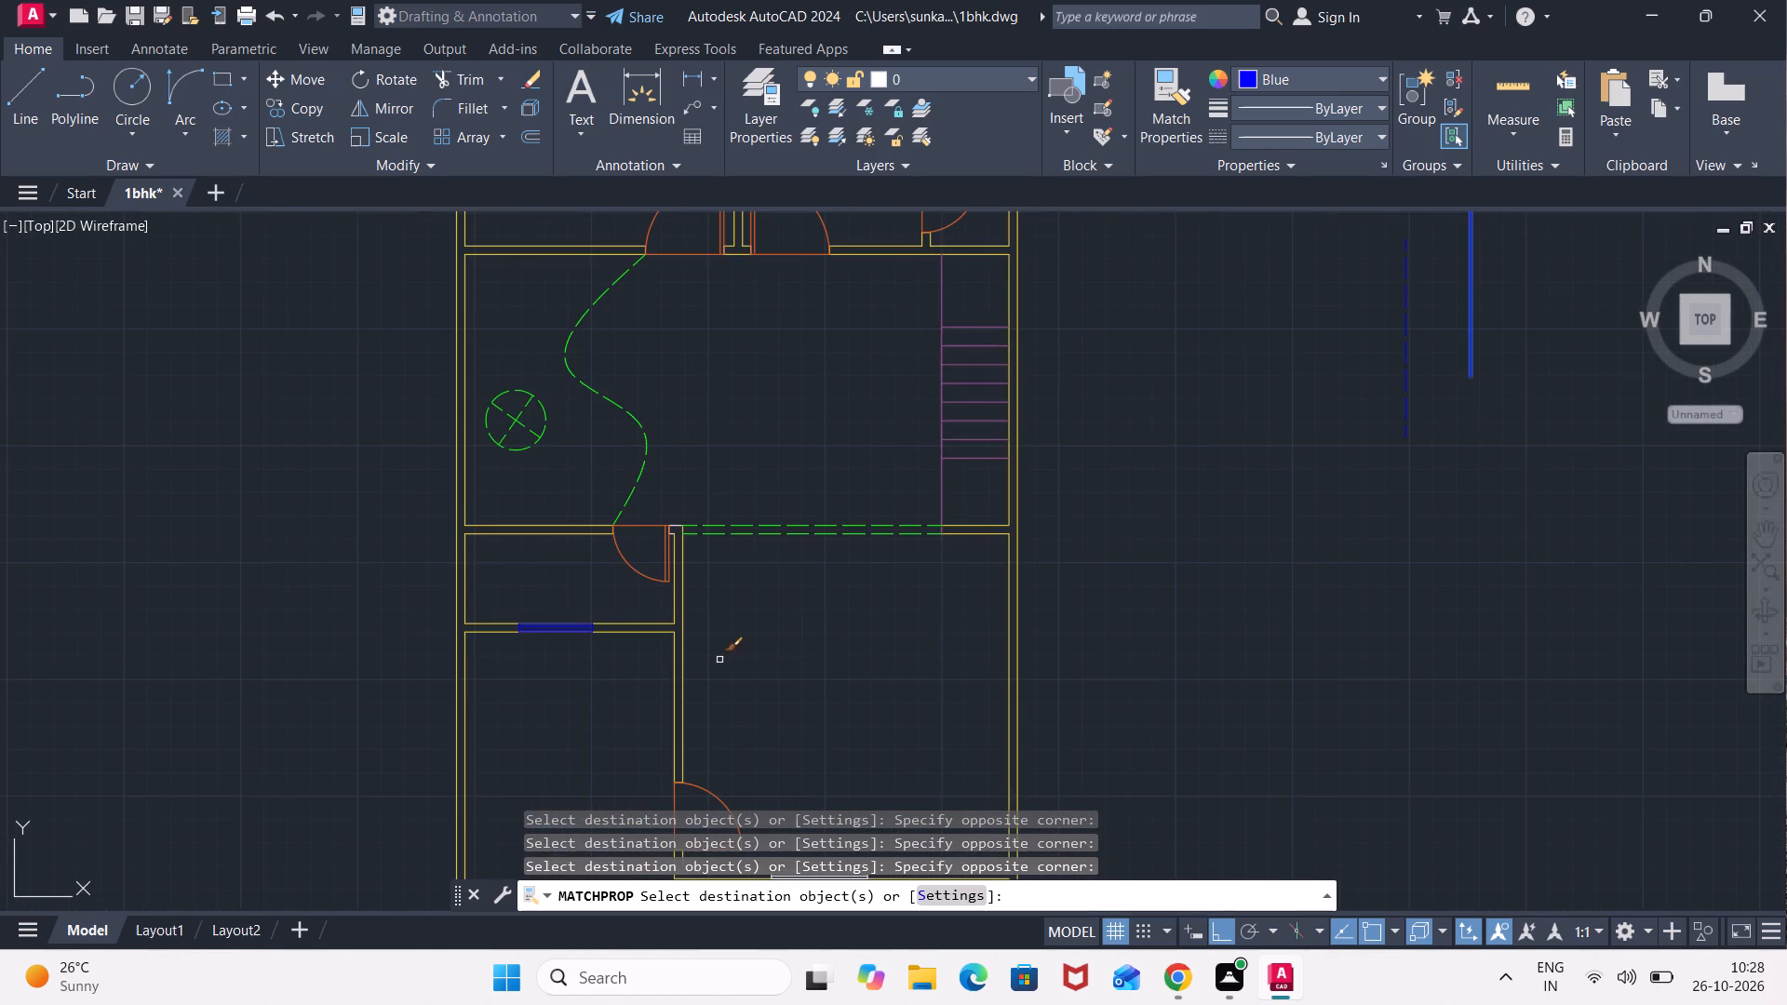
middle_drag(719, 660, 653, 422)
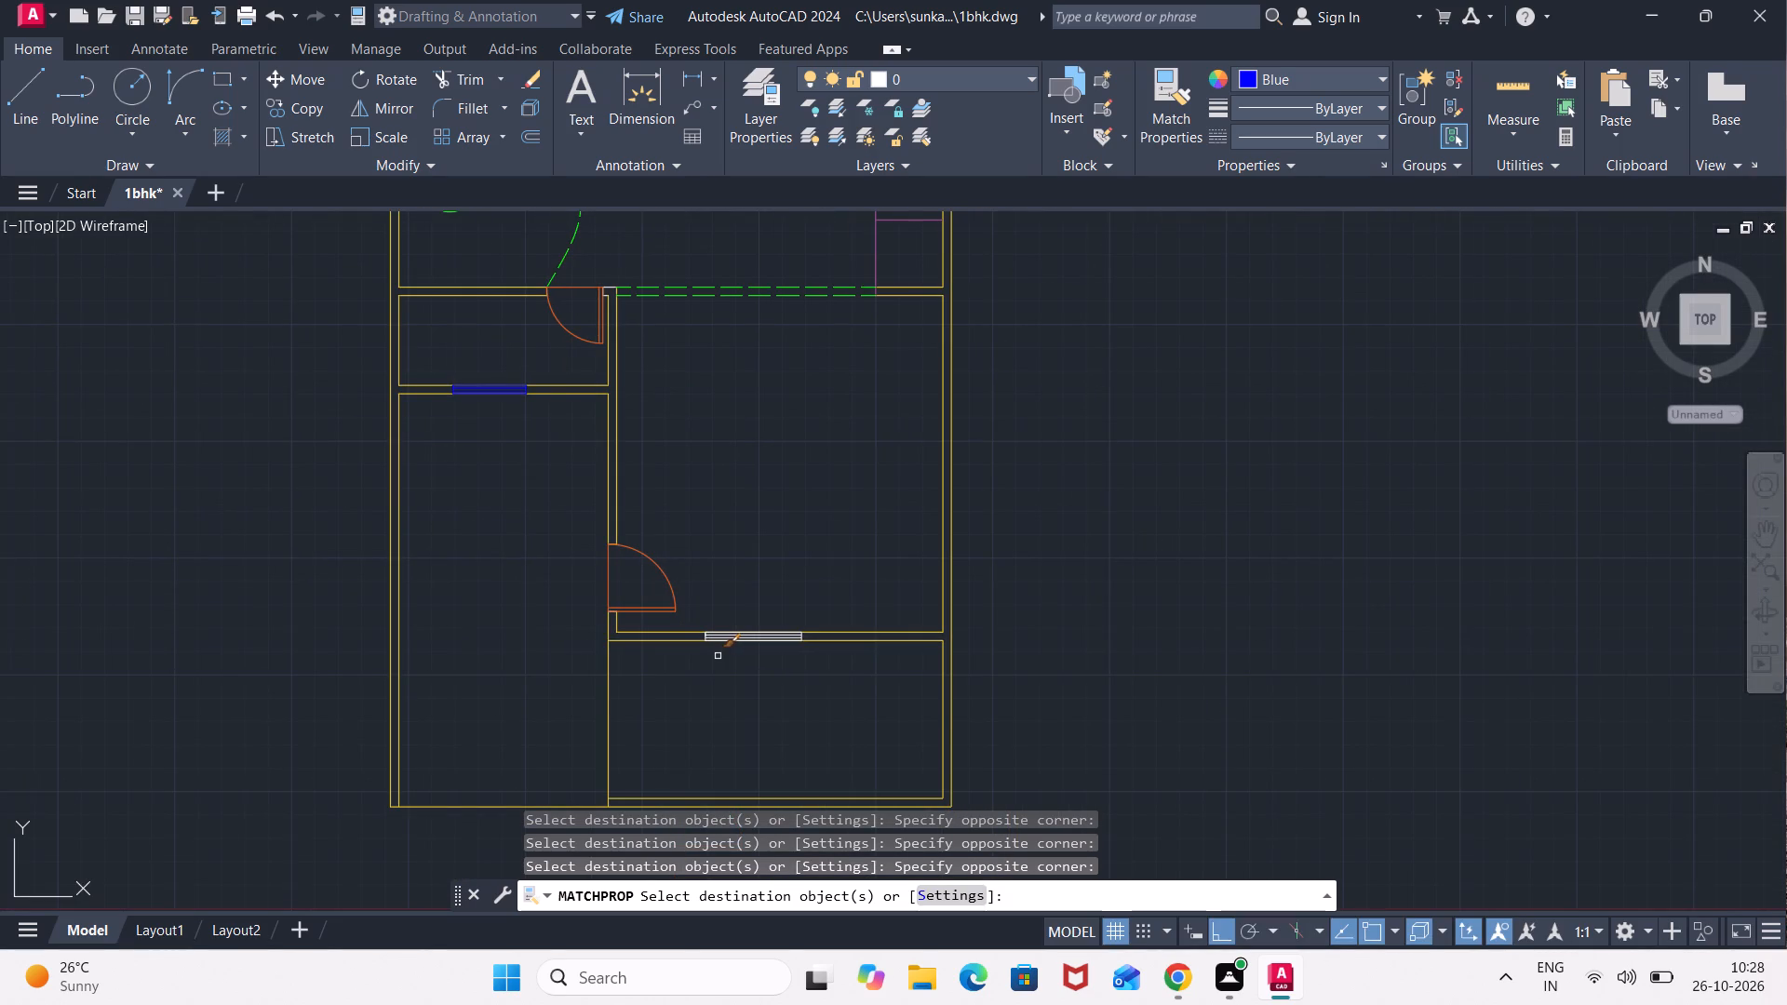
scroll(699, 605, up, 1)
click(694, 623)
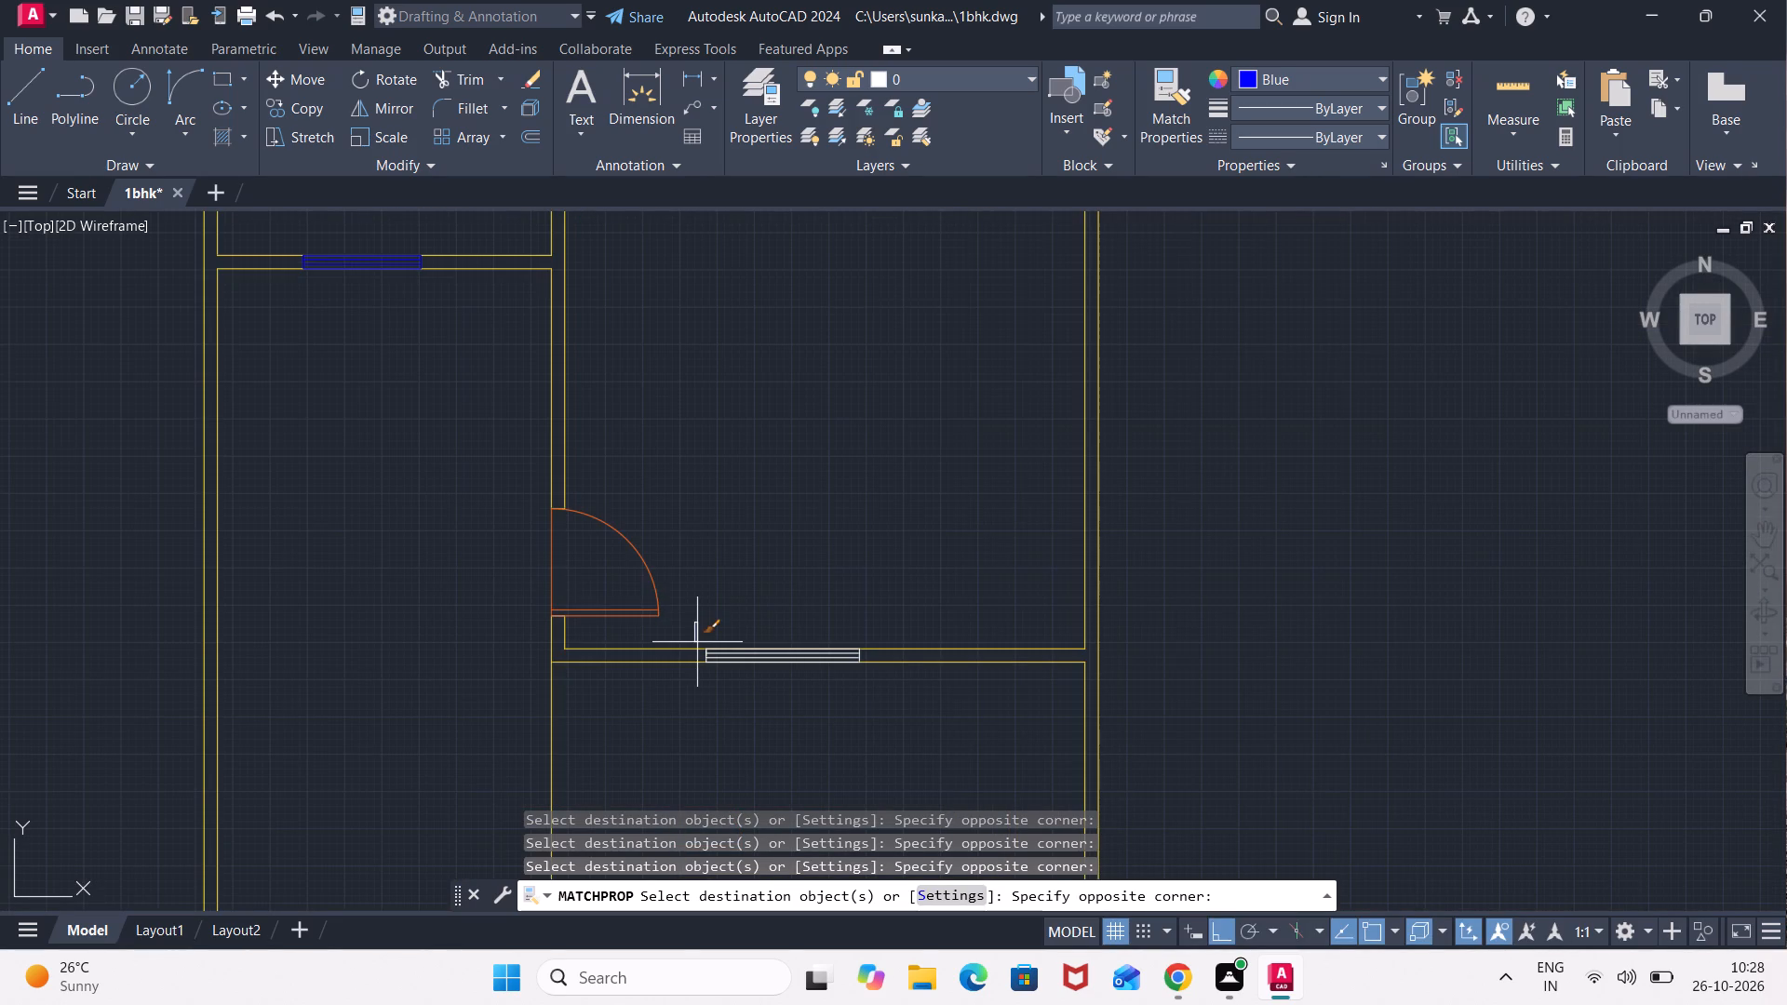
click(914, 677)
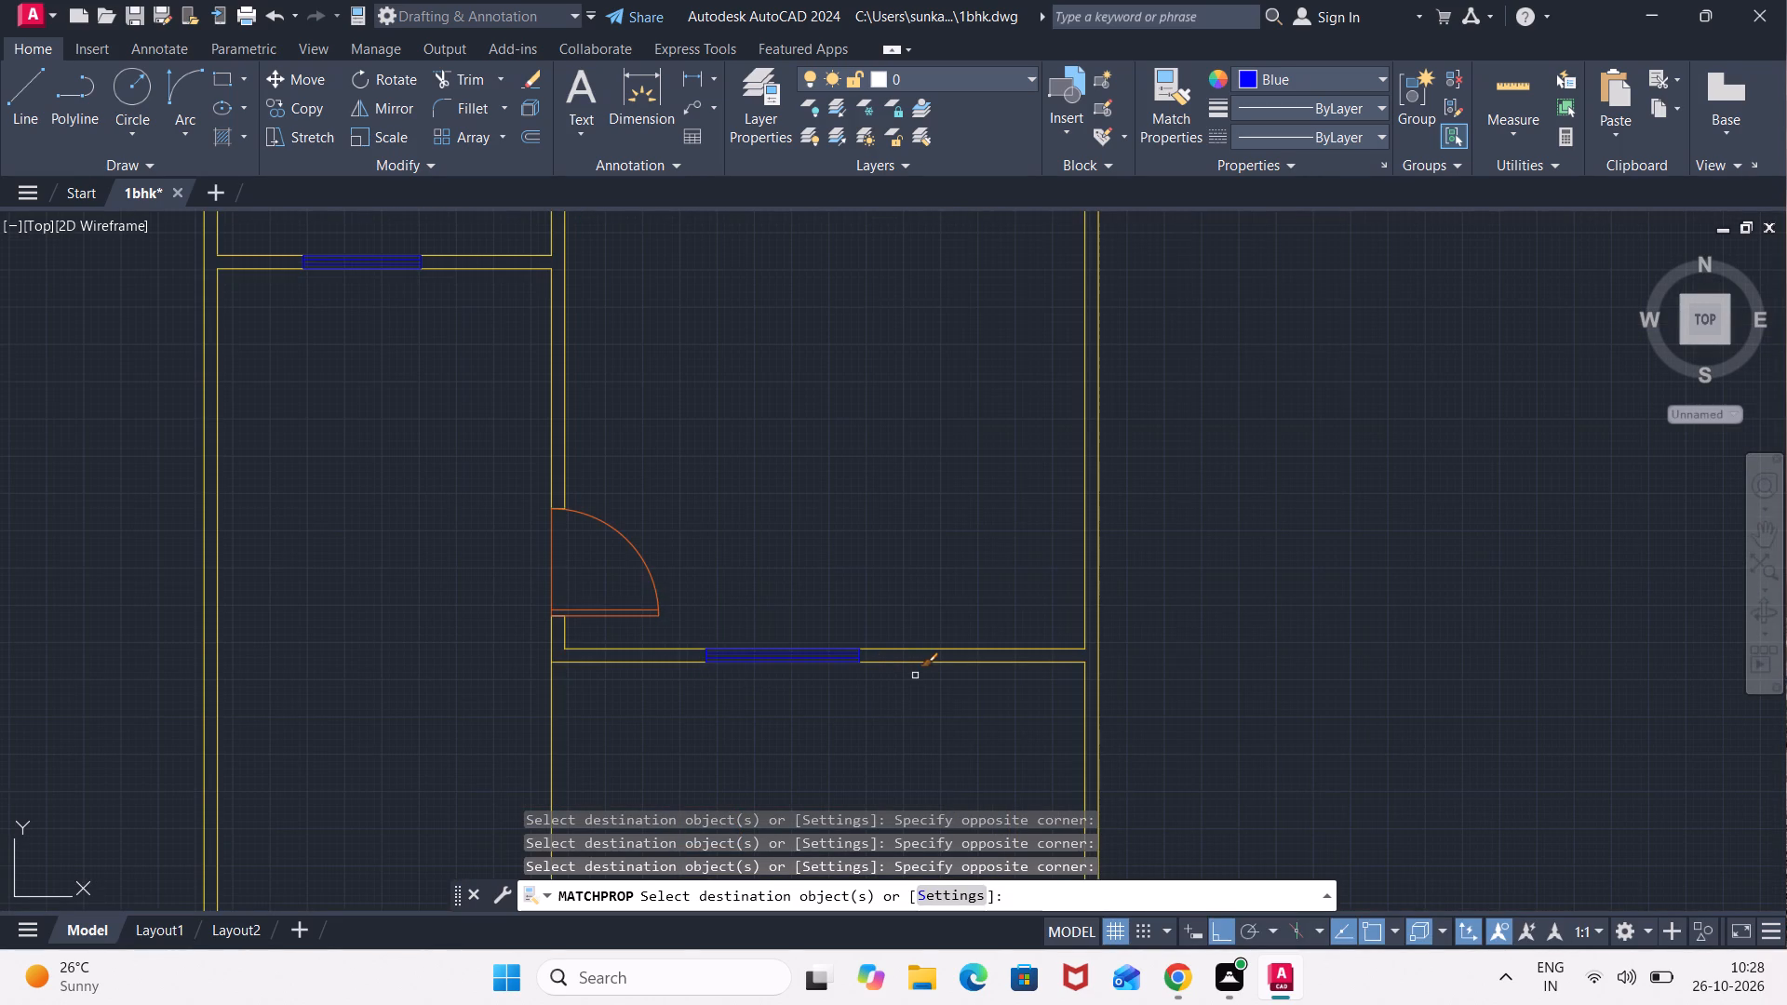
key(Escape)
Match the yellow wall line's properties onto the remaining white wall-end lines beside the door at the hall's lower edge.
scroll(897, 393, down, 2)
middle_drag(886, 376, 884, 441)
scroll(810, 409, up, 2)
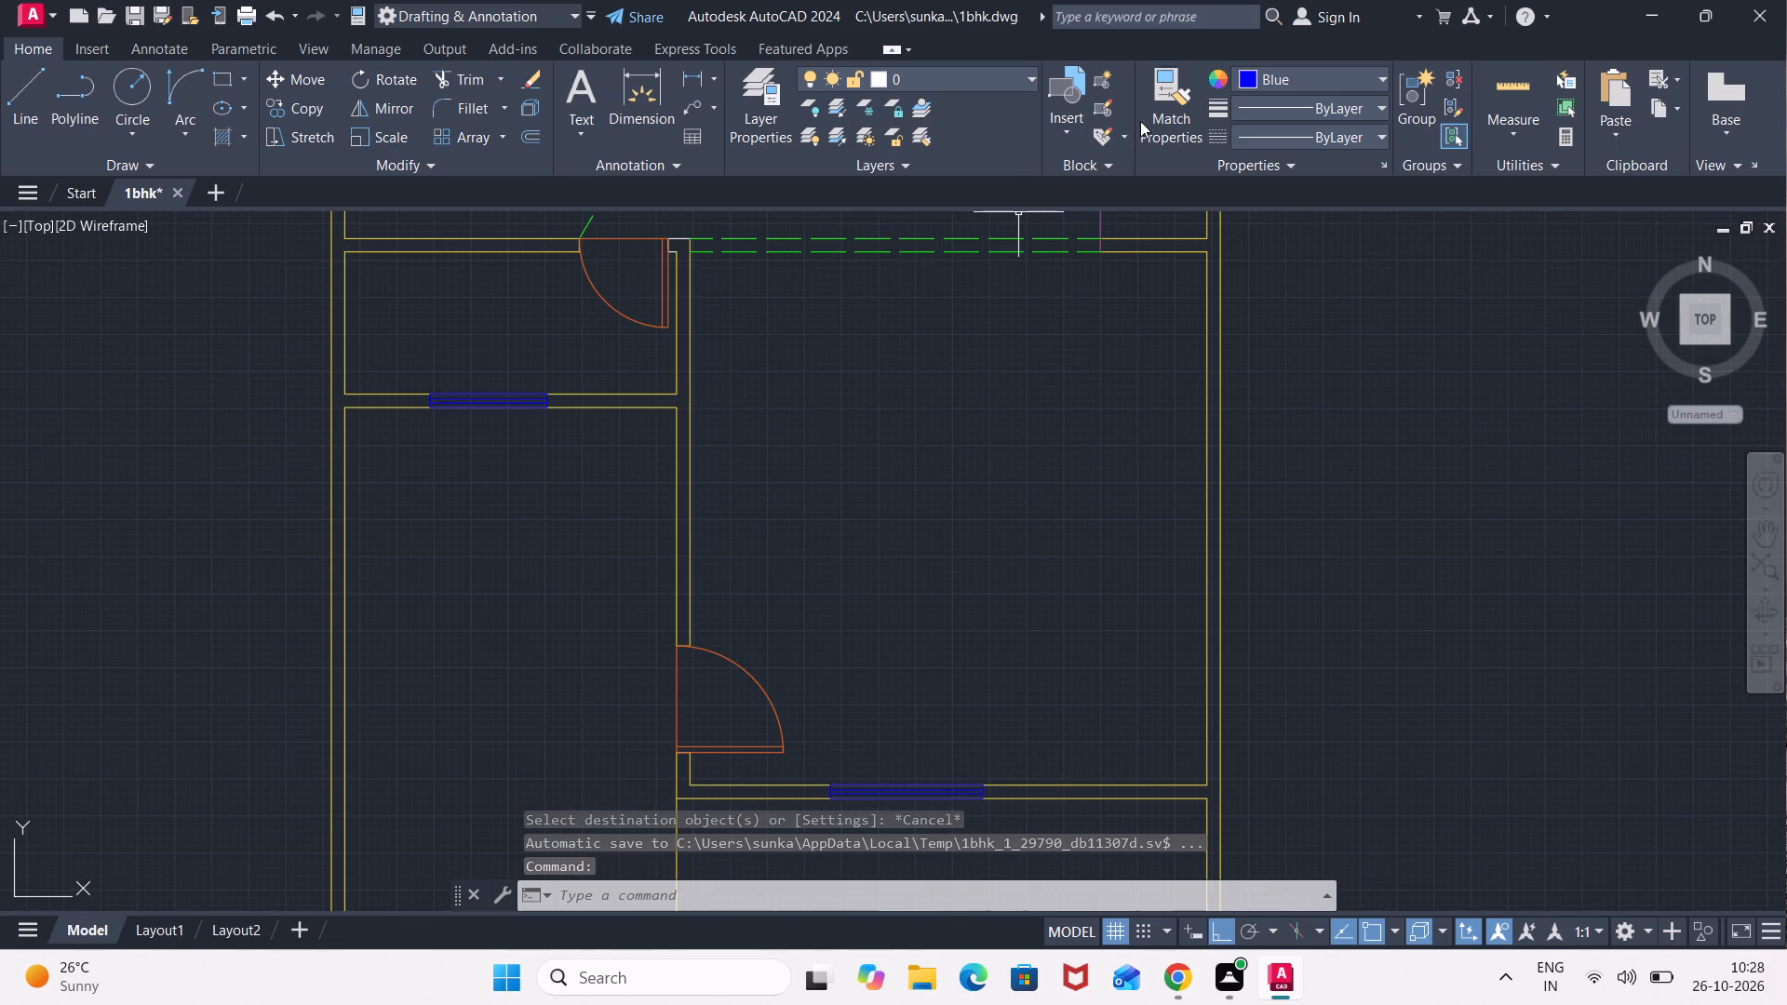
click(1159, 111)
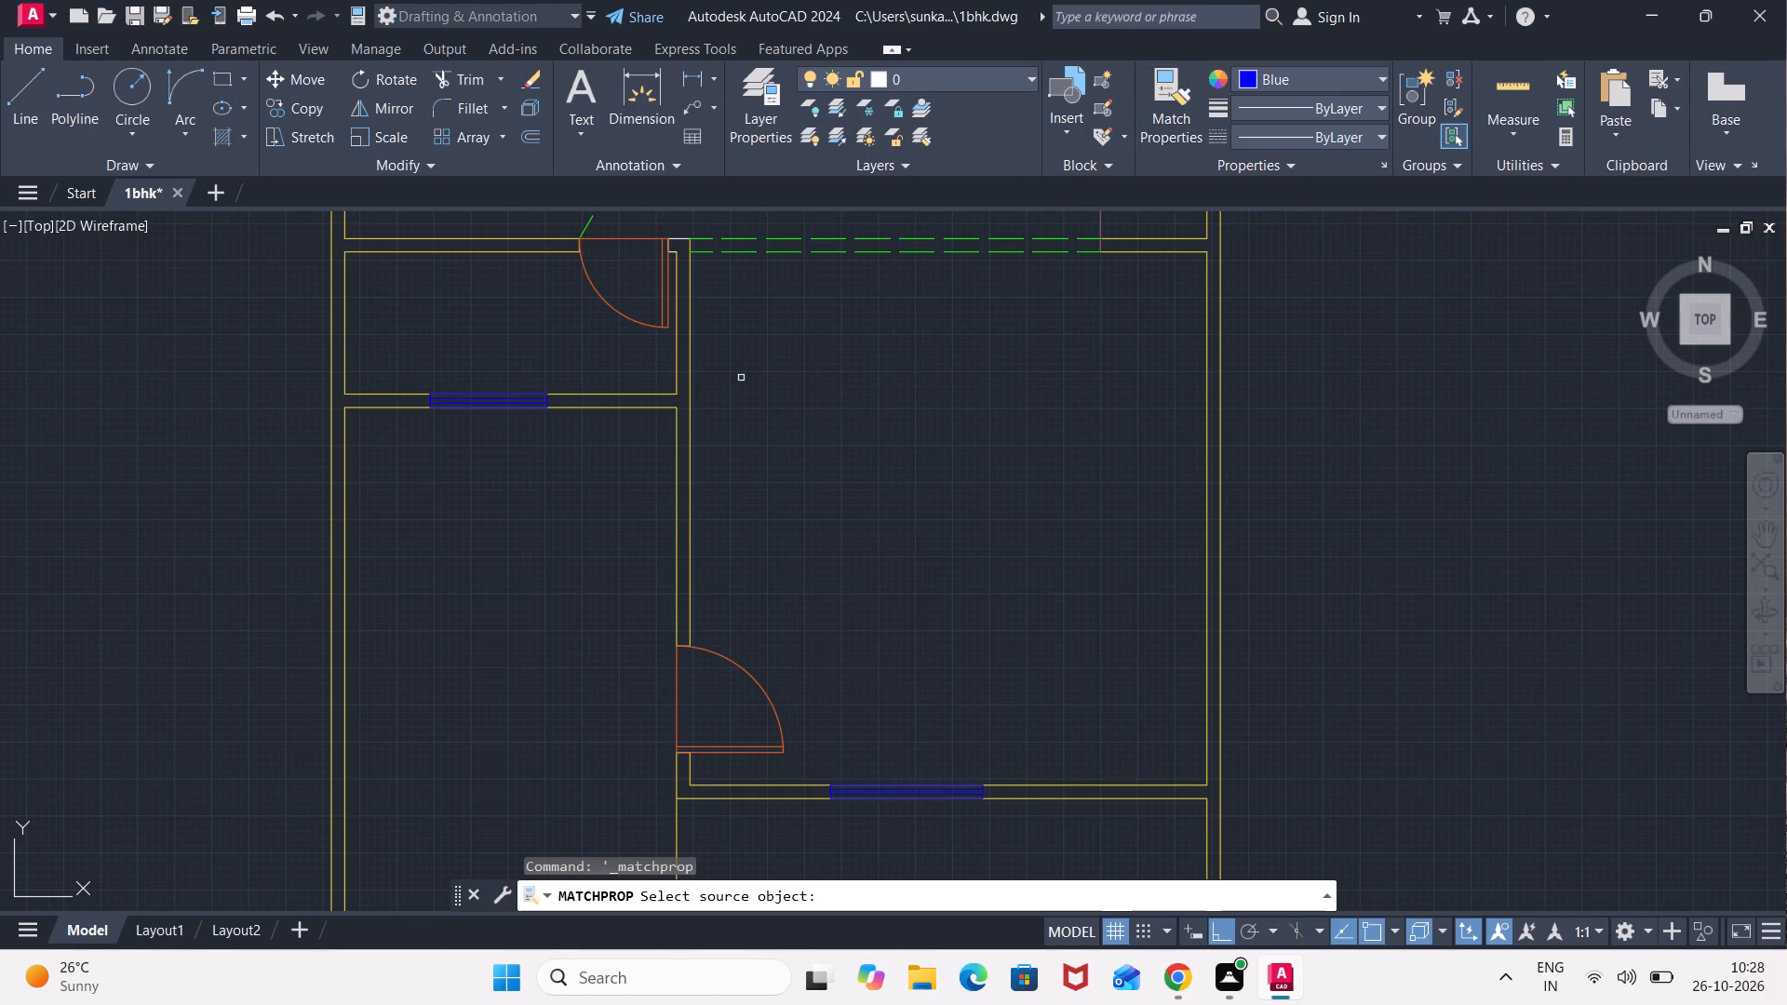
click(689, 407)
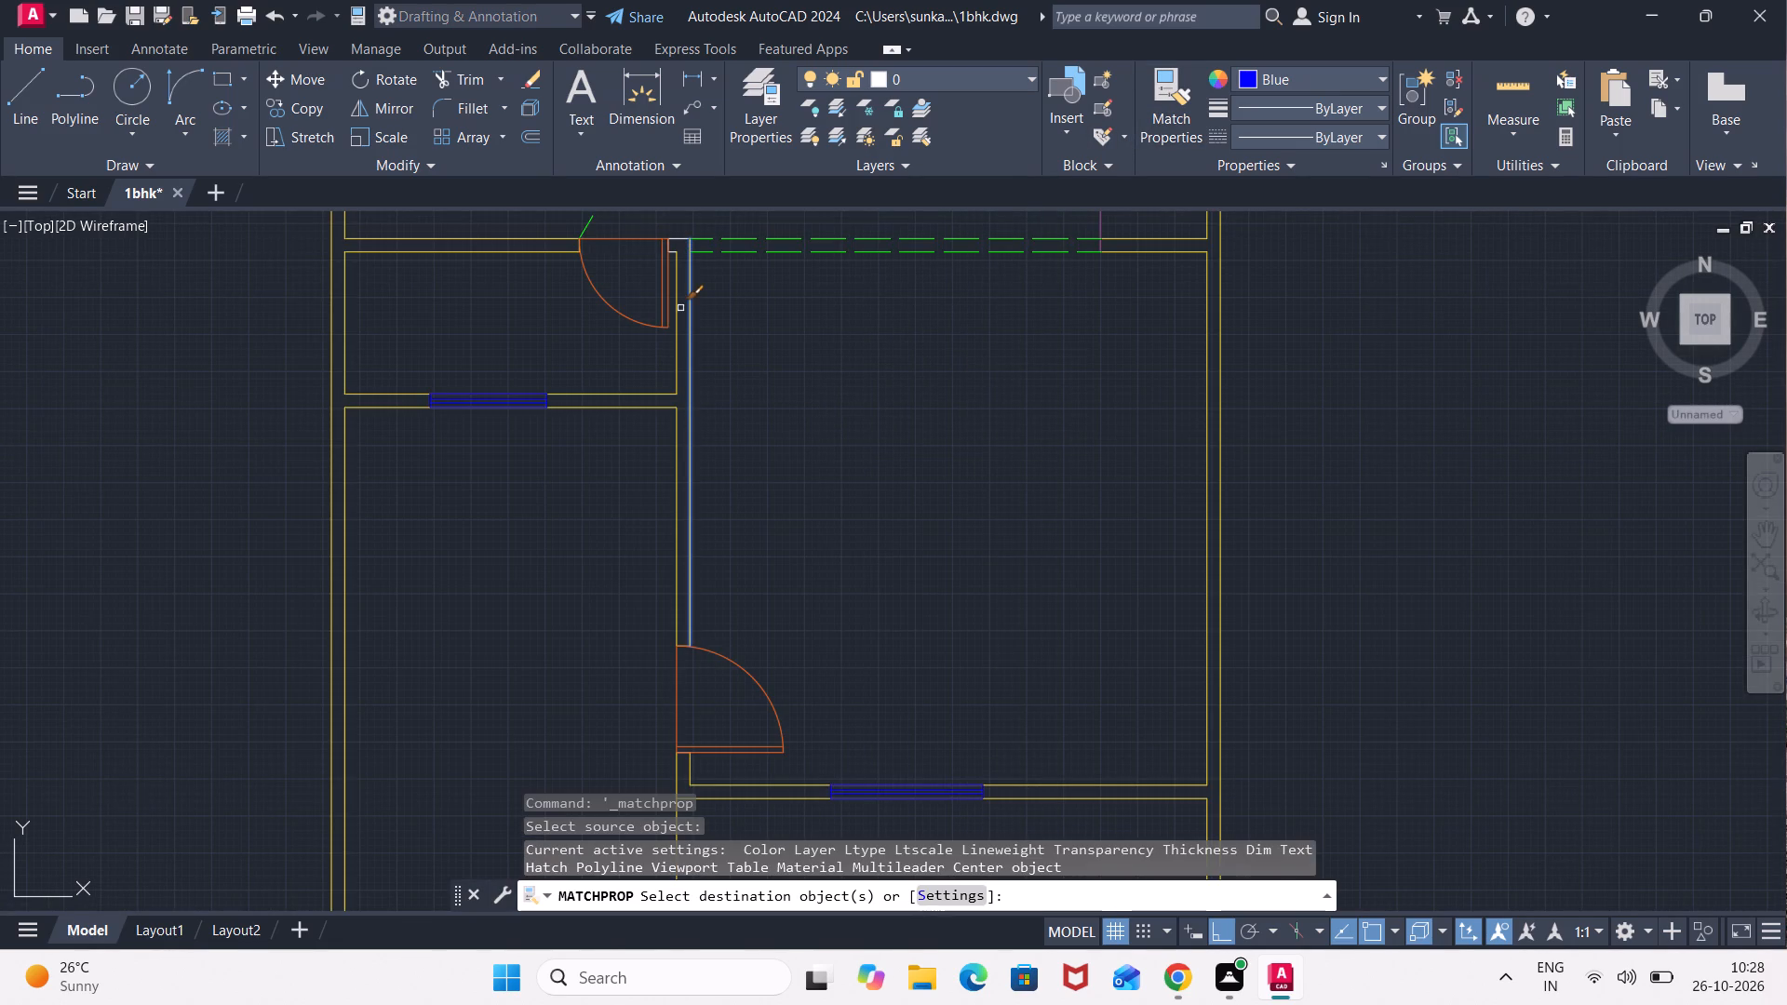
scroll(675, 244, up, 1)
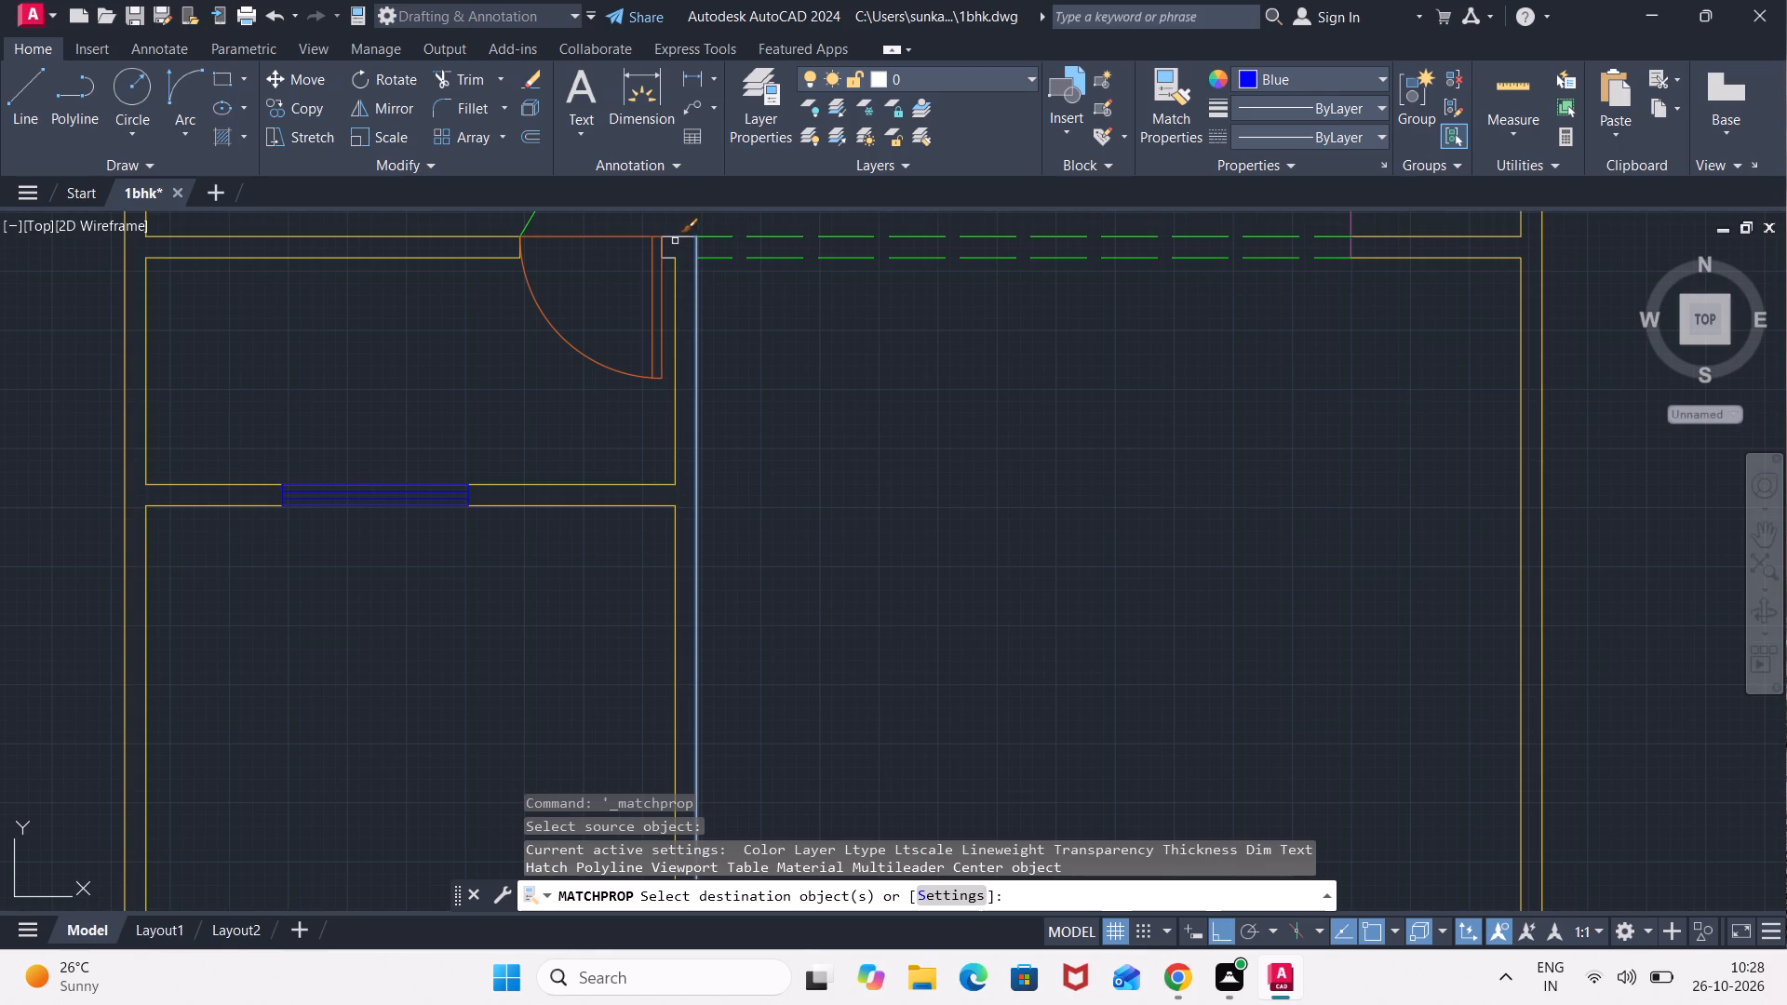
click(675, 241)
click(674, 253)
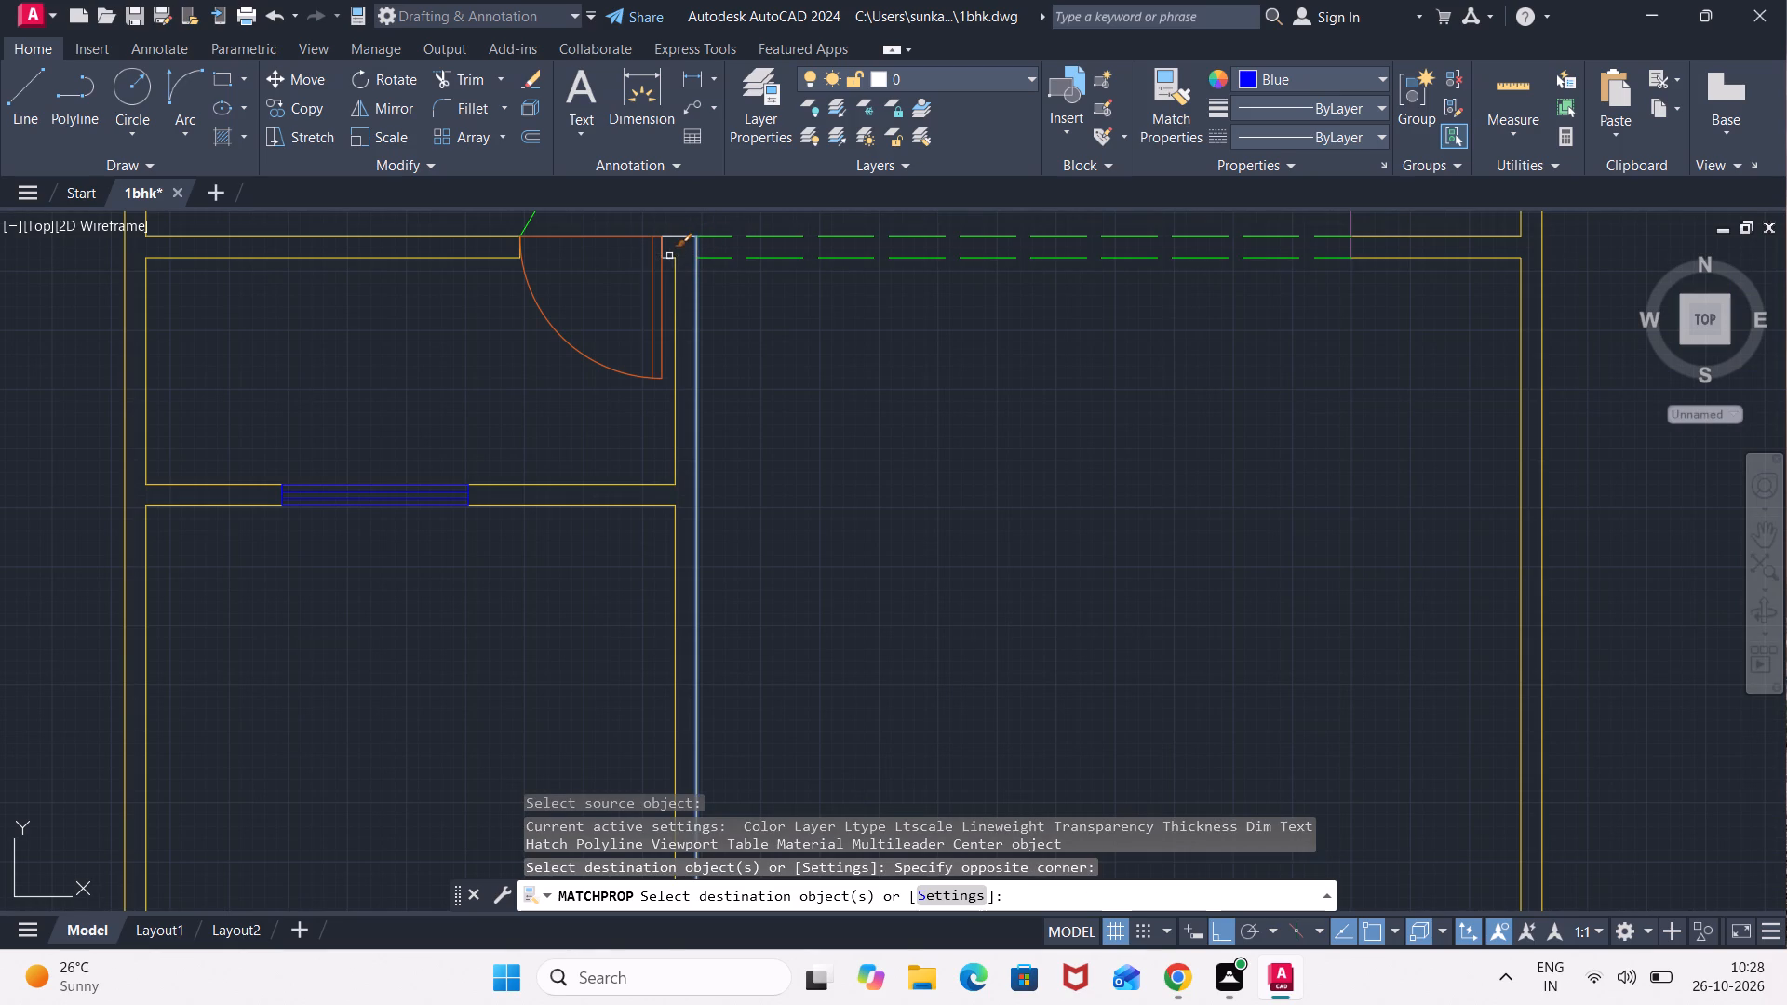
click(667, 257)
click(678, 236)
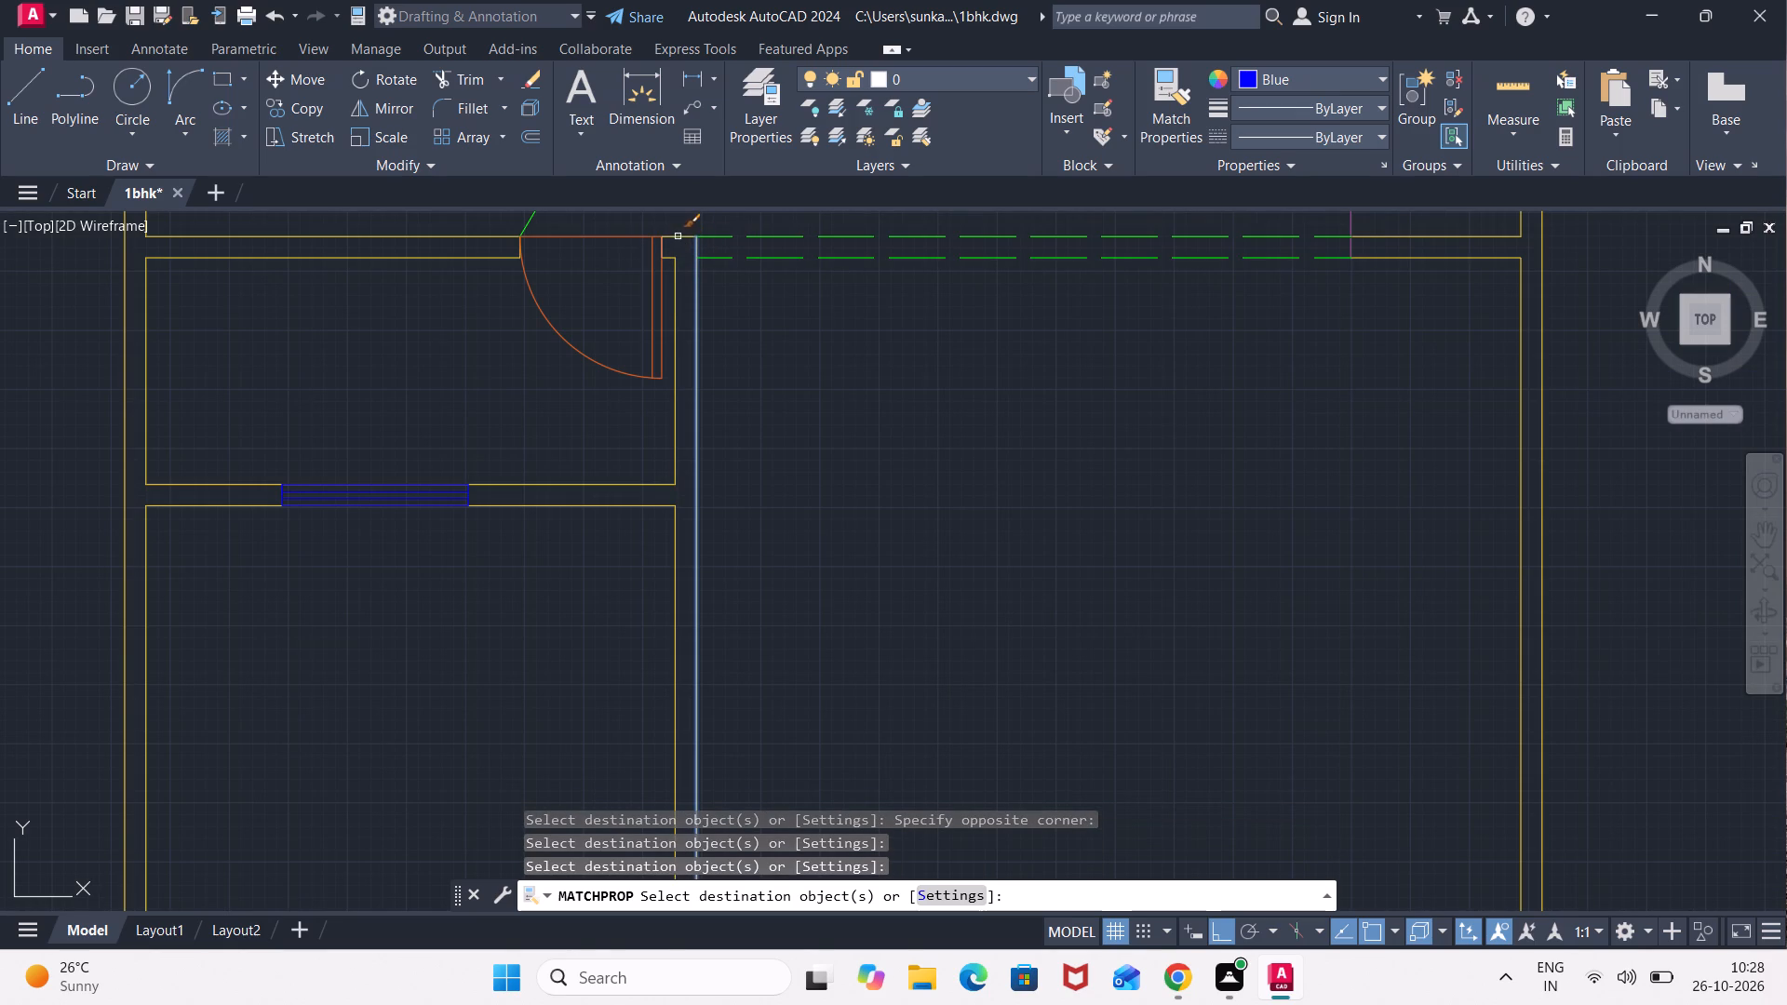
key(Escape)
key(Escape)
key(Escape)
key(Escape)
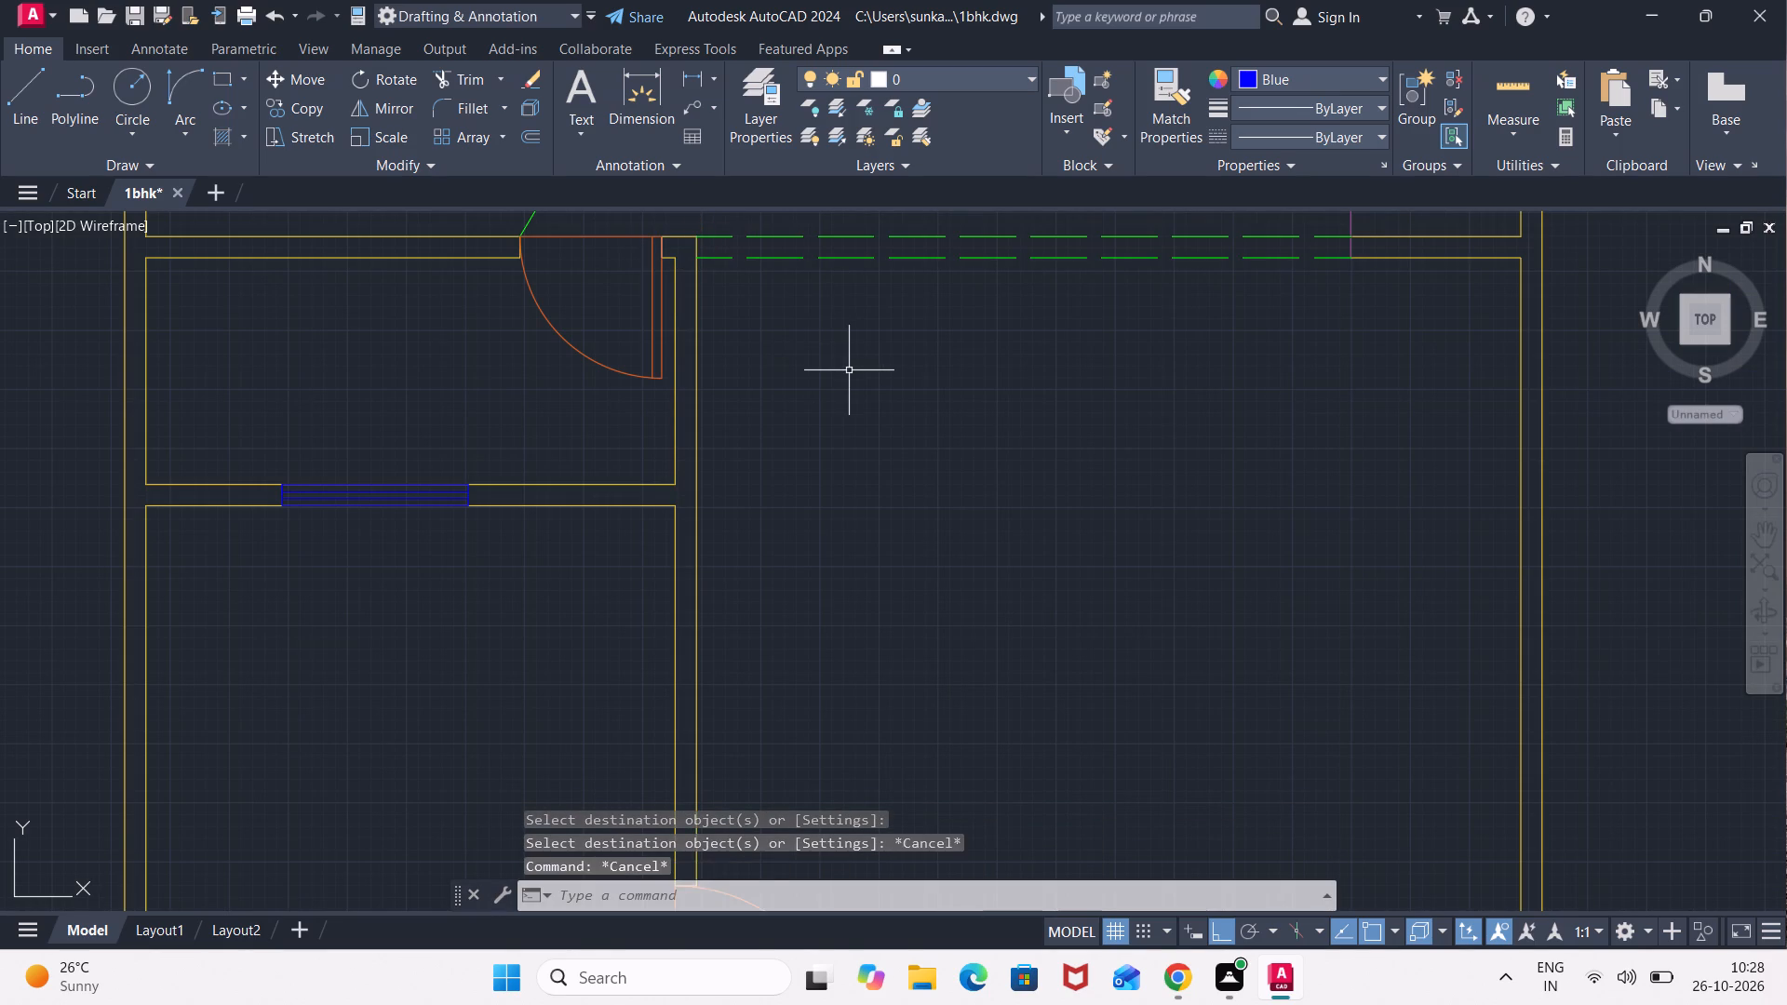
Delete both blue sample lines outside the plan.
scroll(869, 372, down, 3)
scroll(961, 397, down, 1)
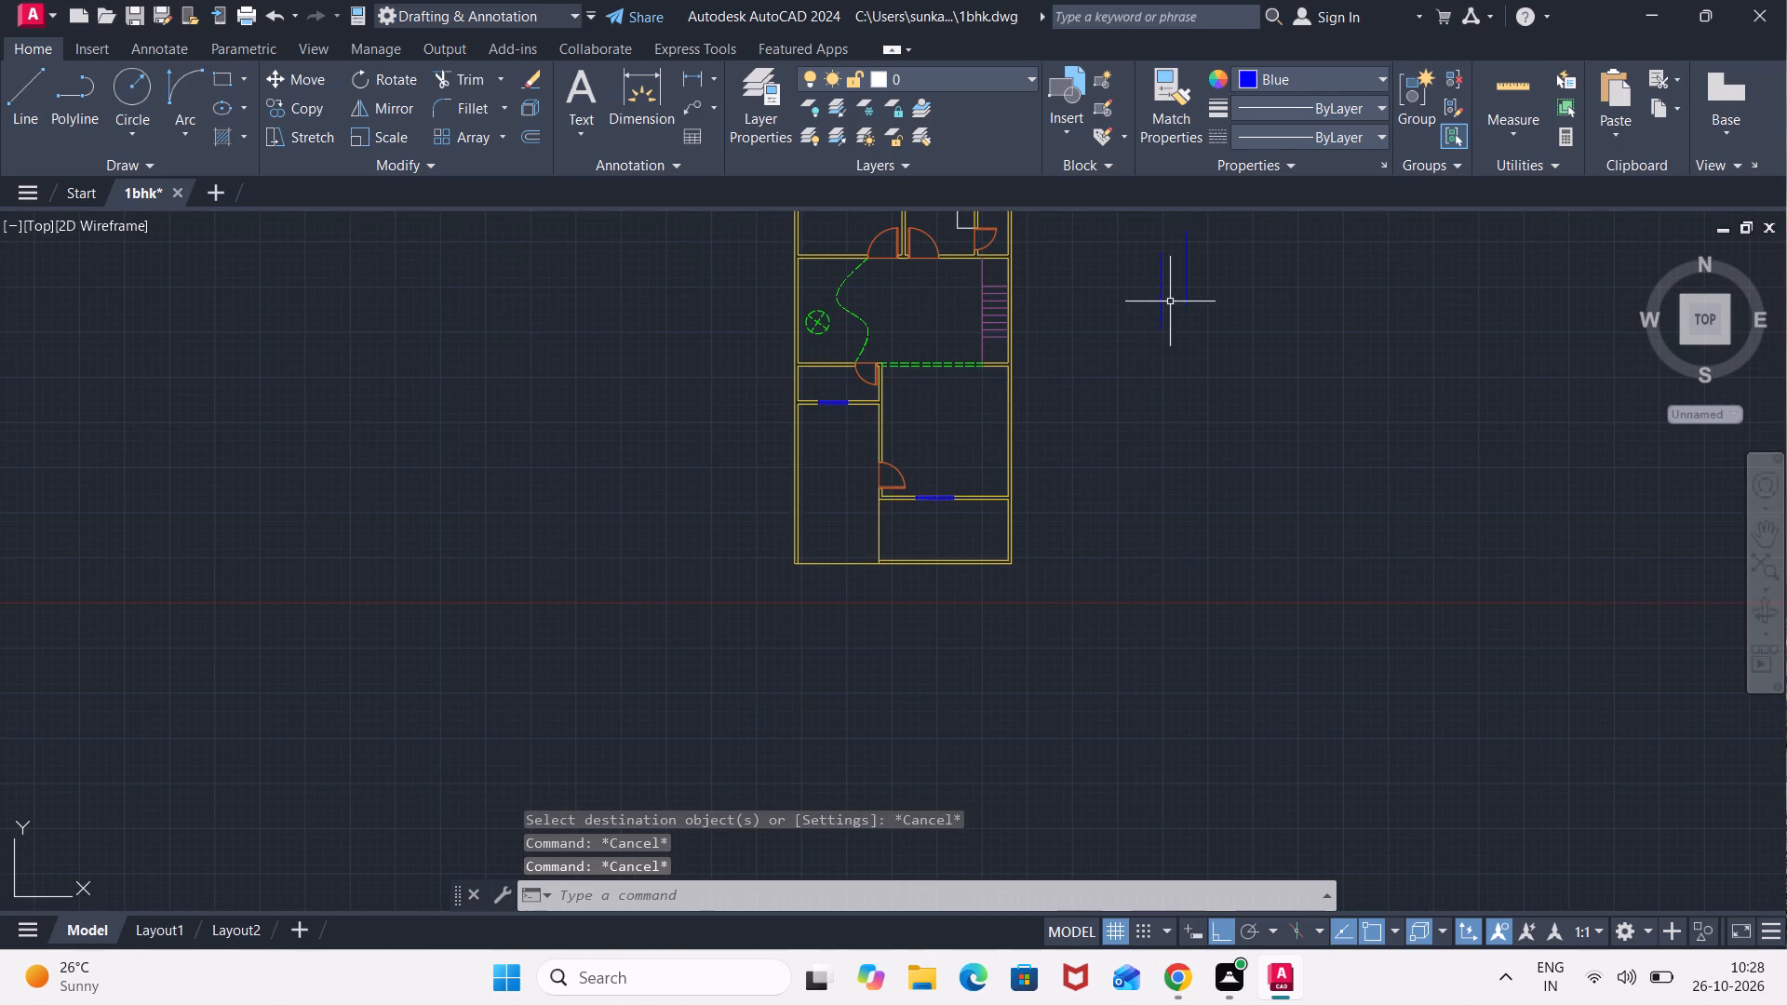
click(1215, 253)
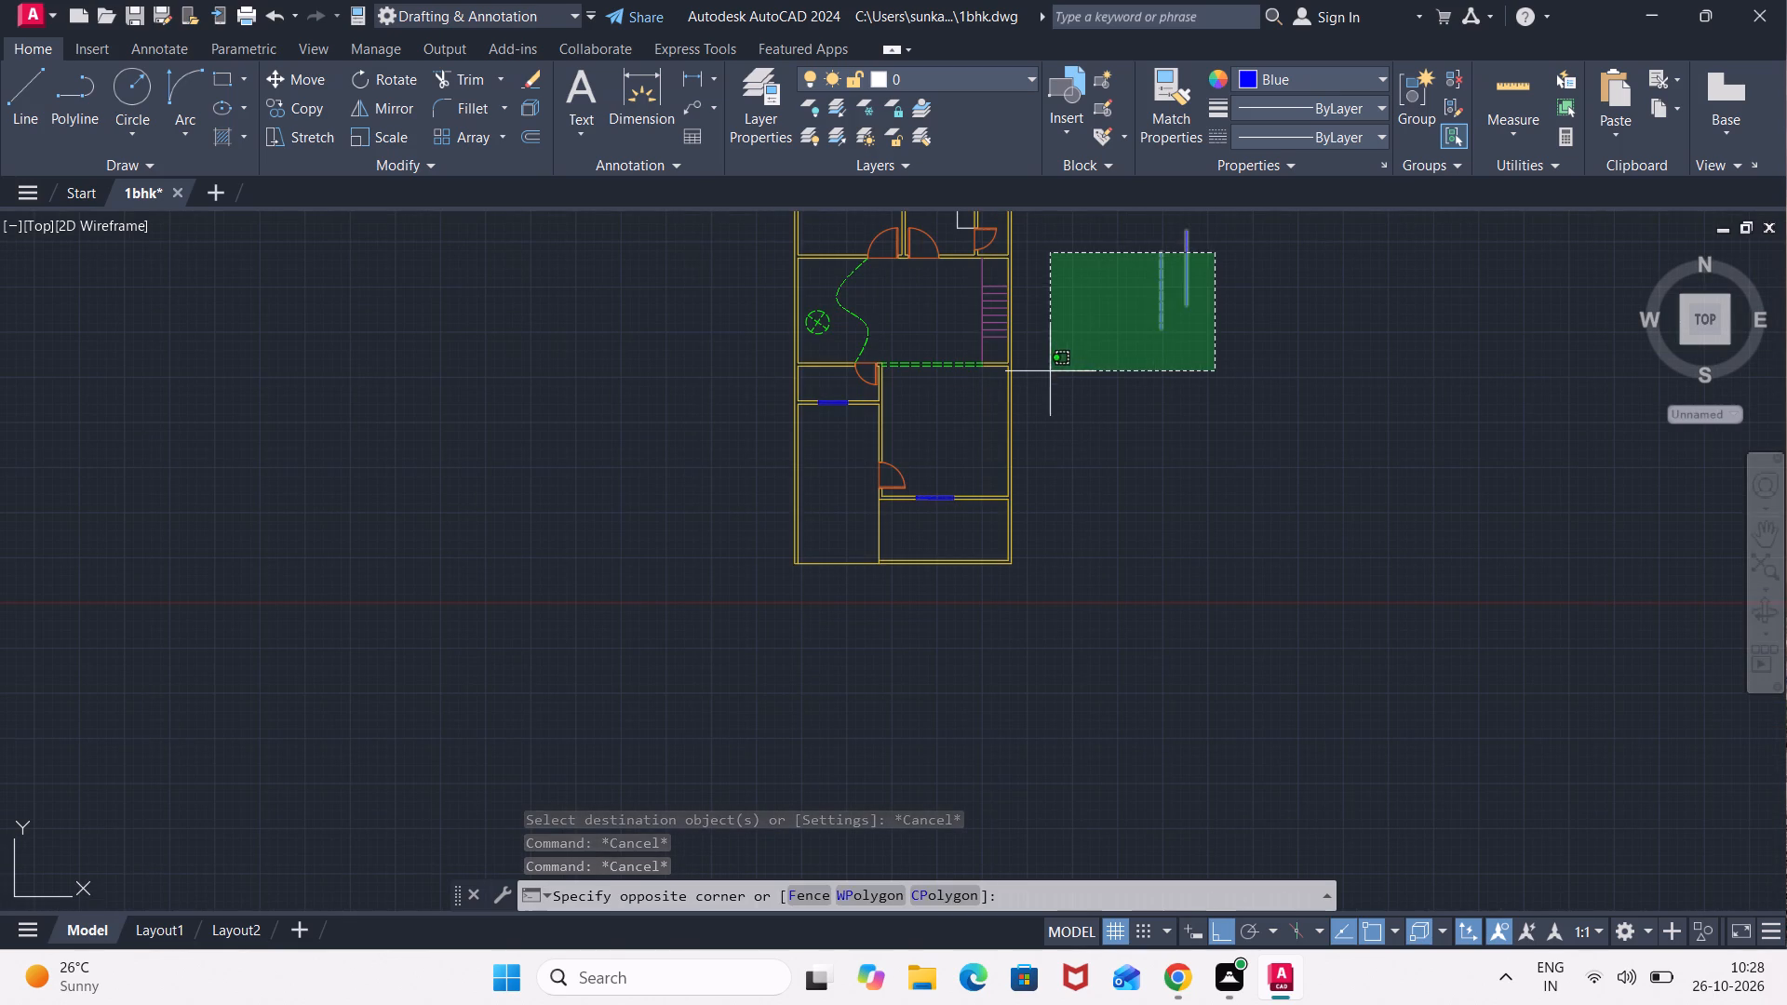
click(1050, 371)
key(Delete)
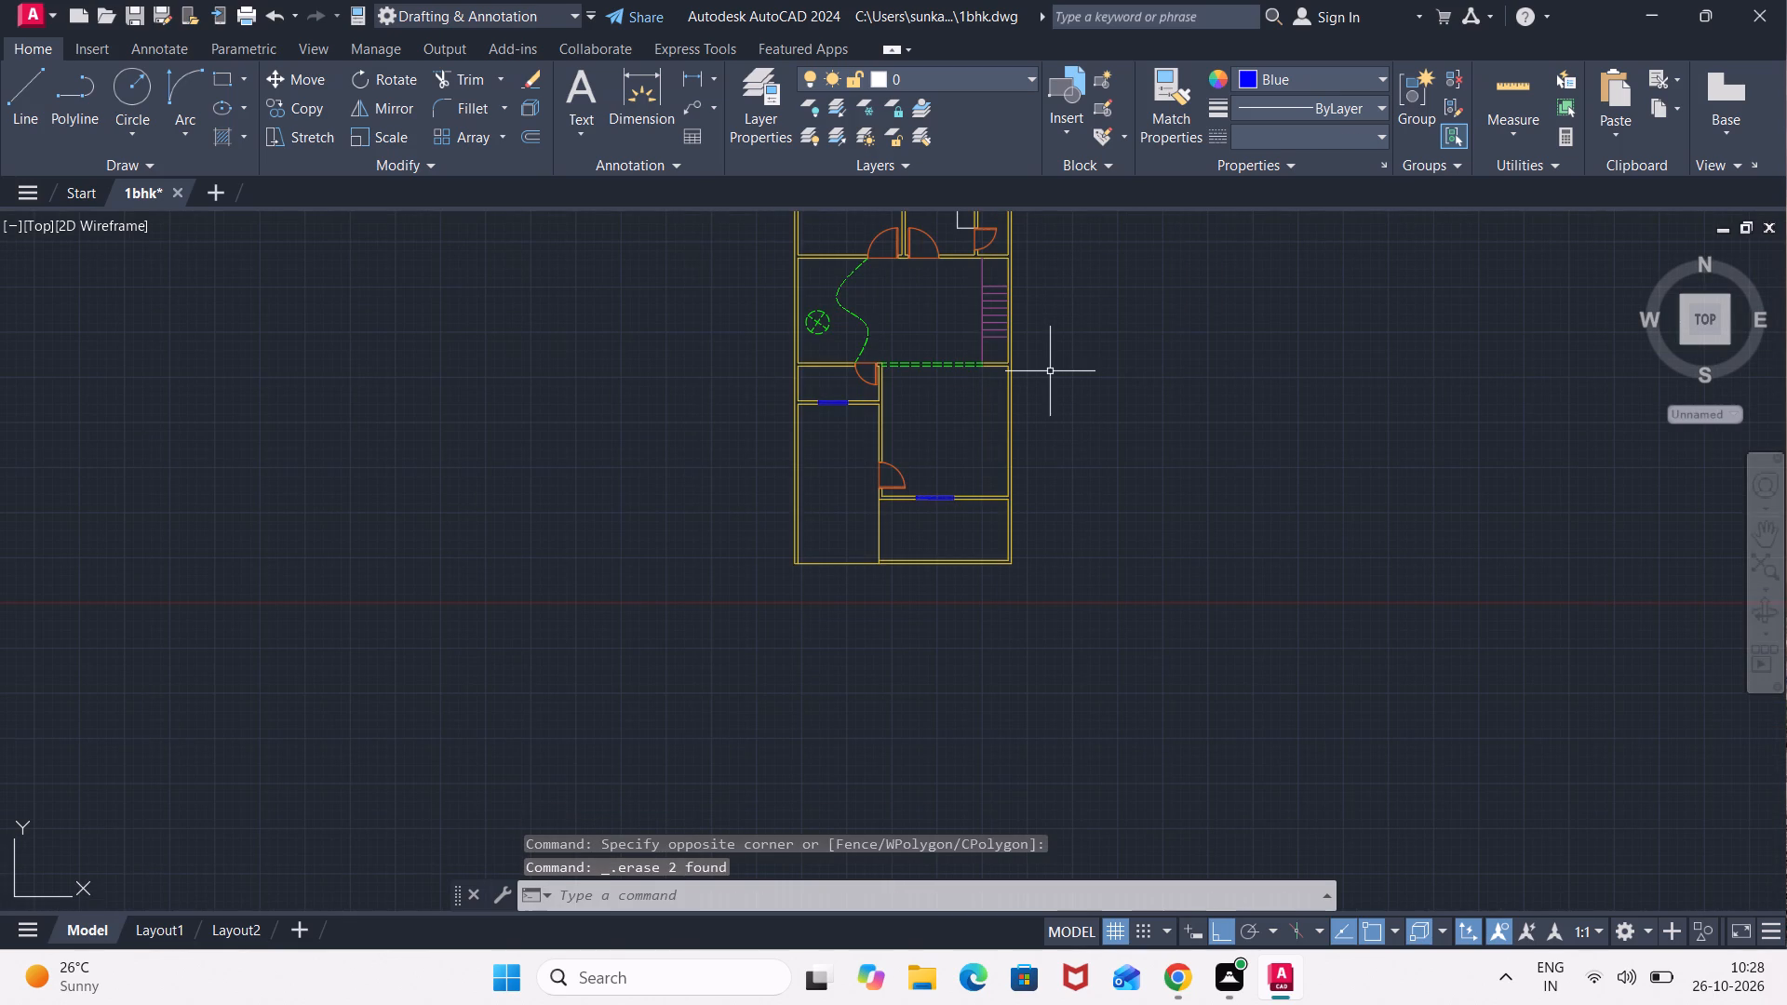
Start a single-line text label in Cyan, 6" high with 0 rotation, in the large room below the hall's green dashed opening.
click(1245, 83)
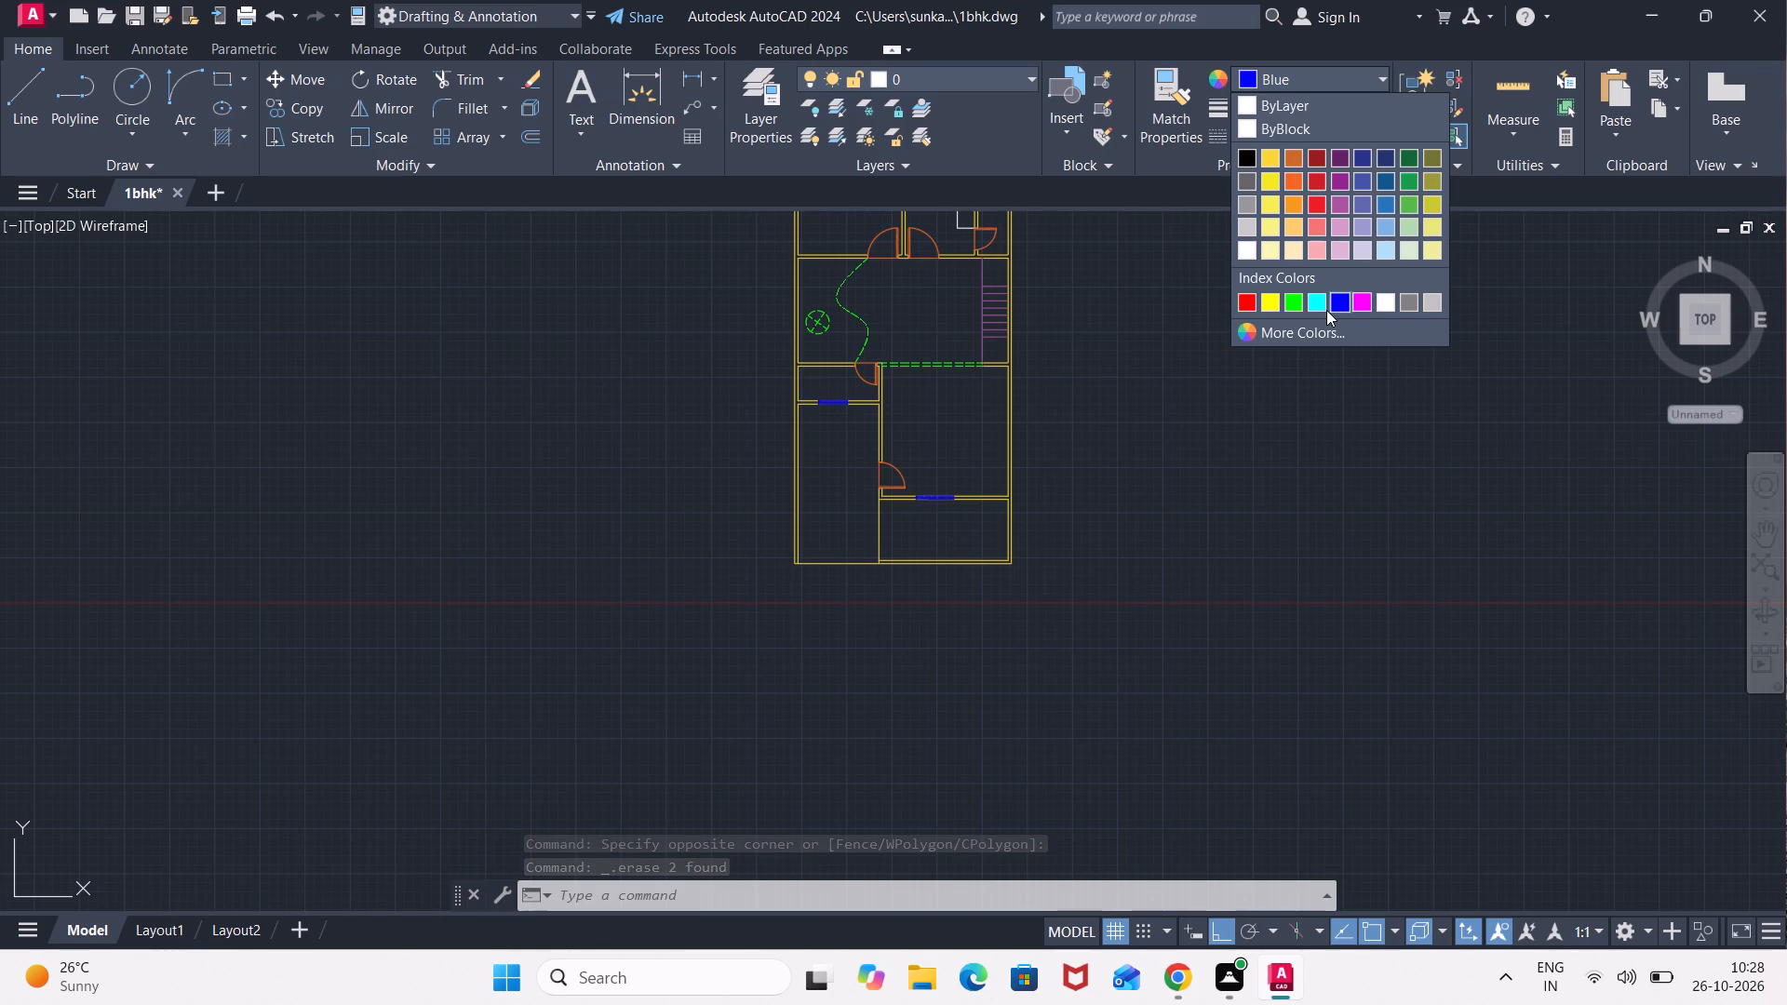
click(1314, 304)
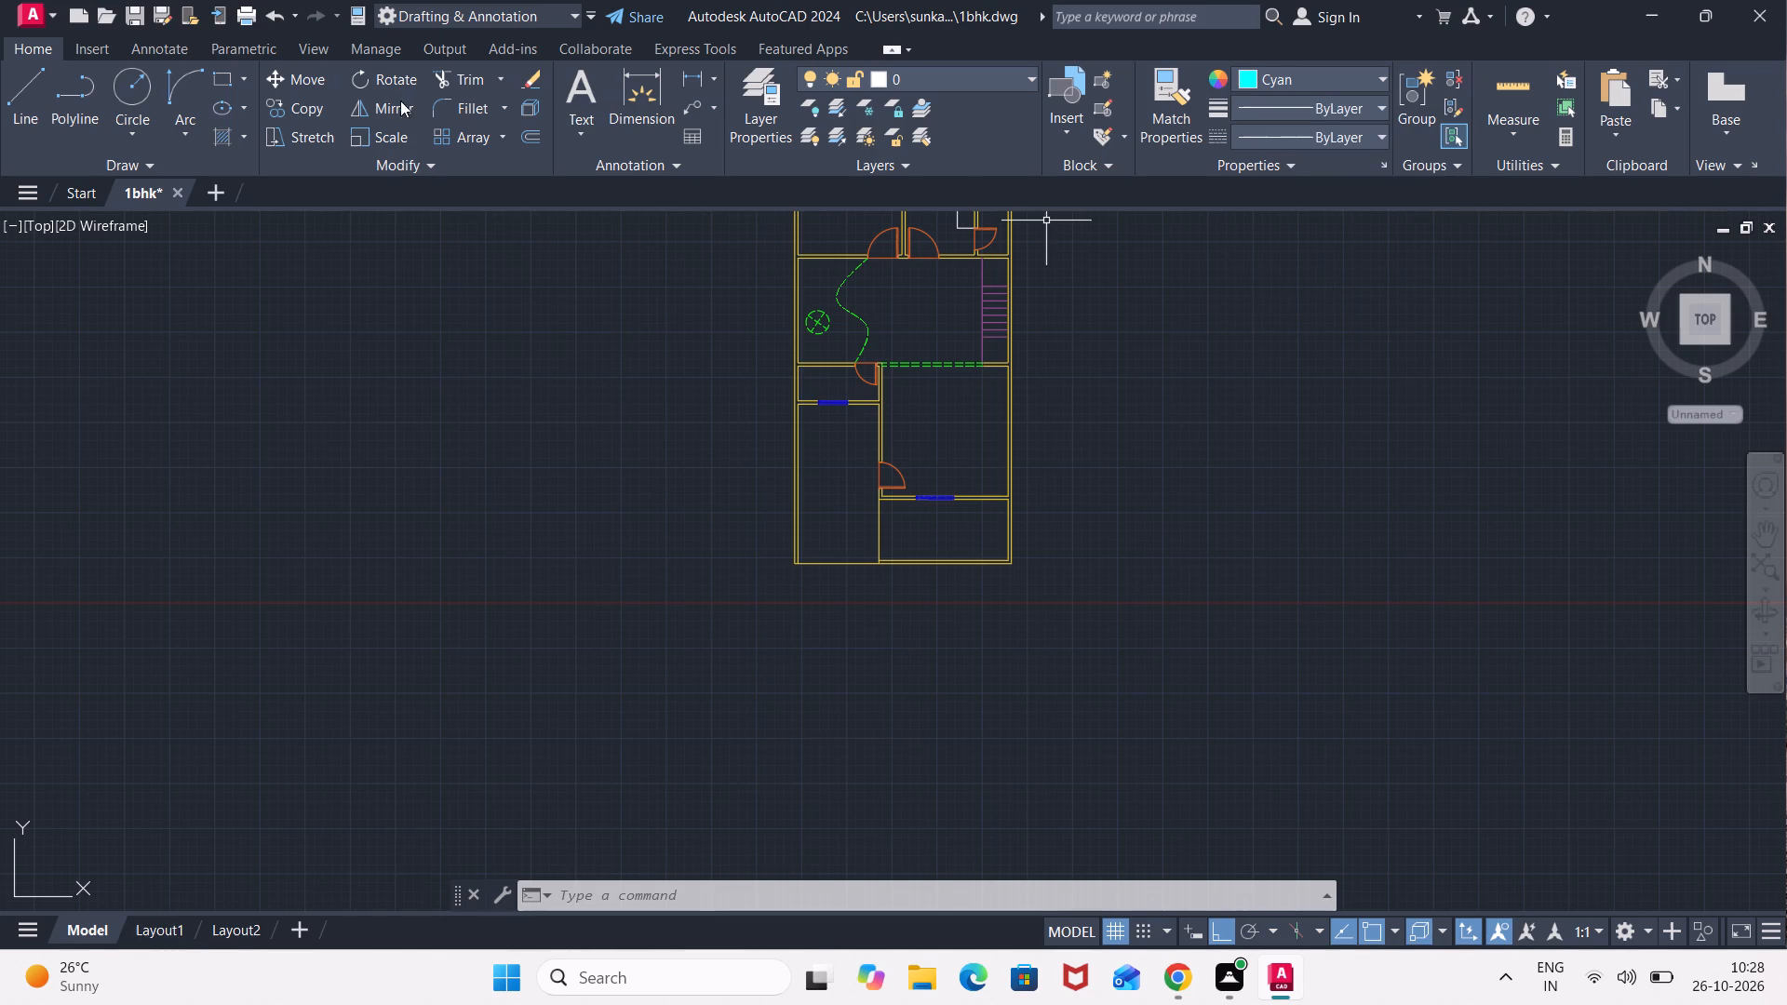
click(588, 131)
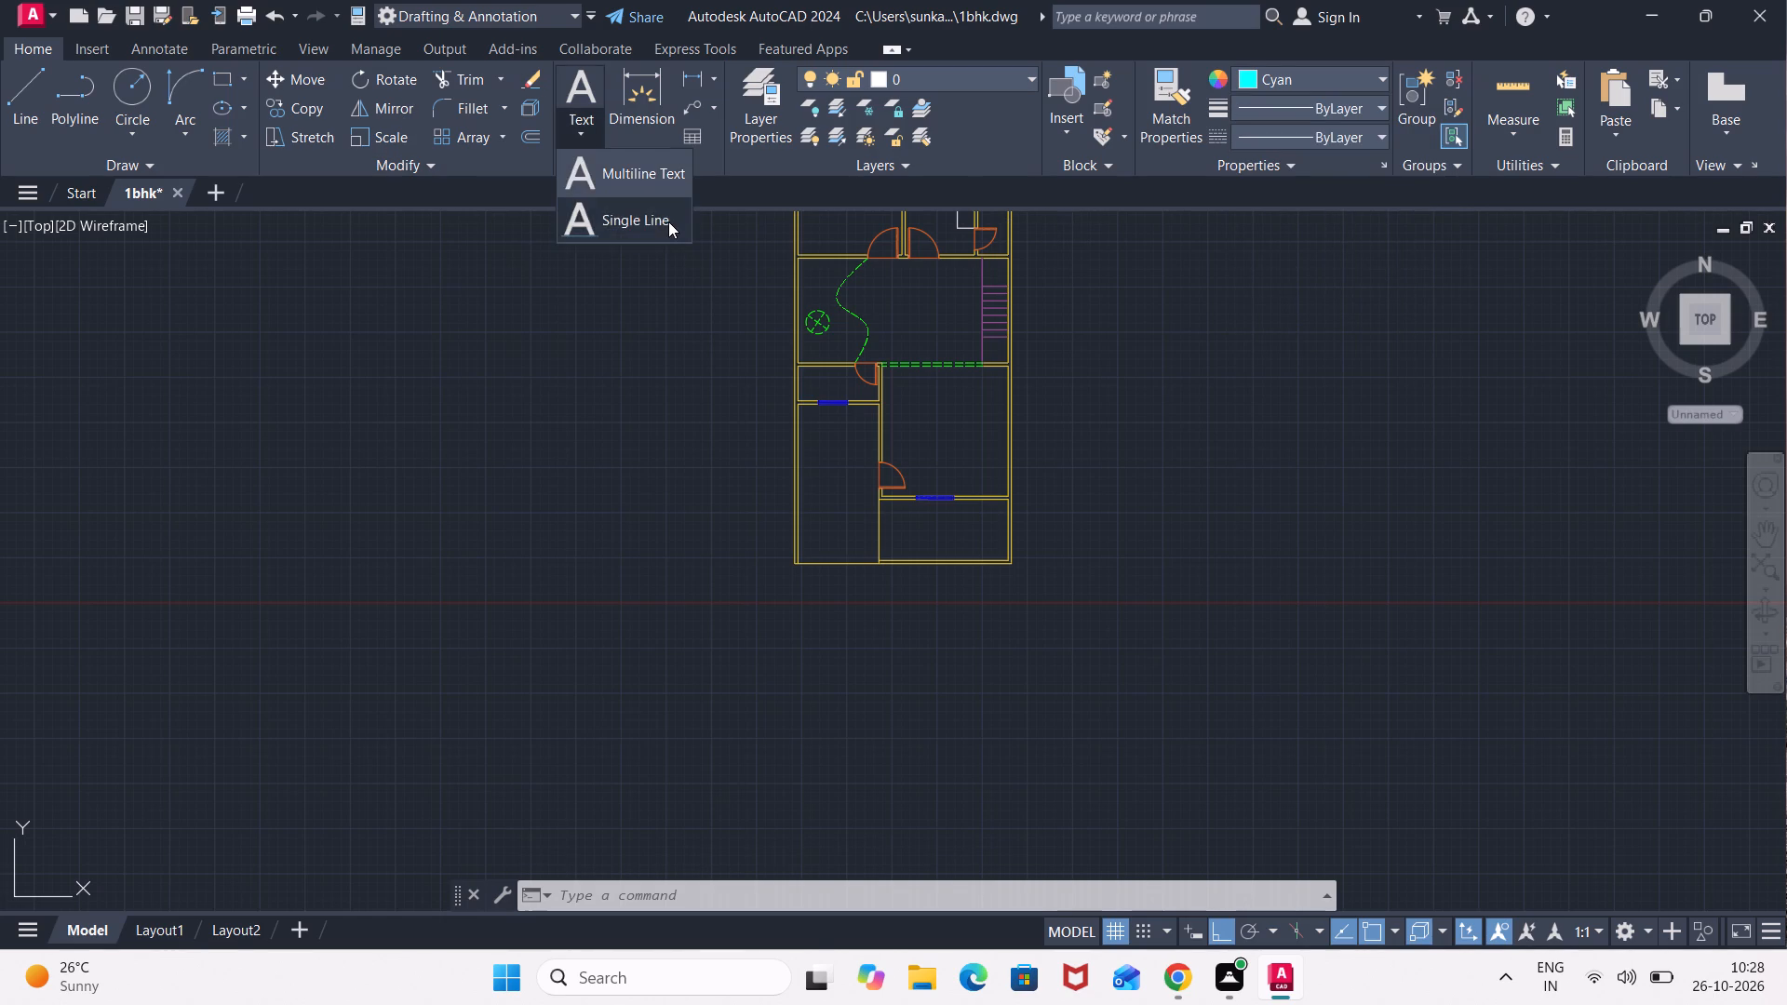
click(668, 221)
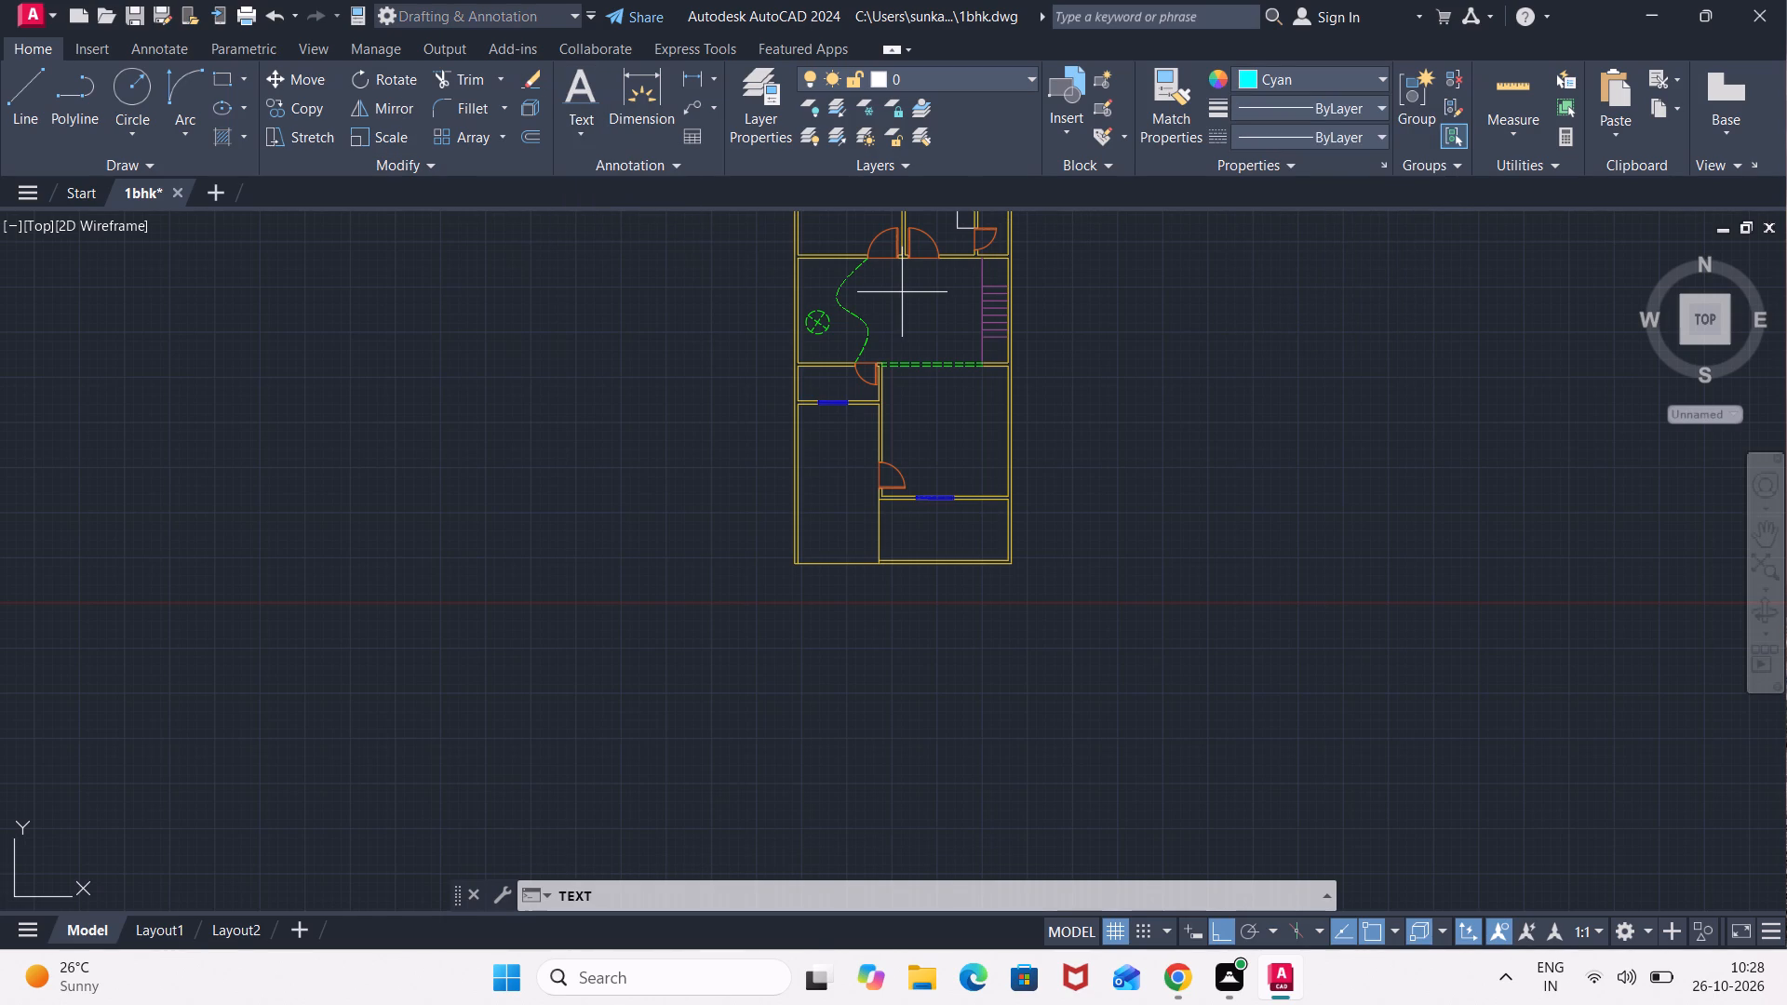
click(893, 271)
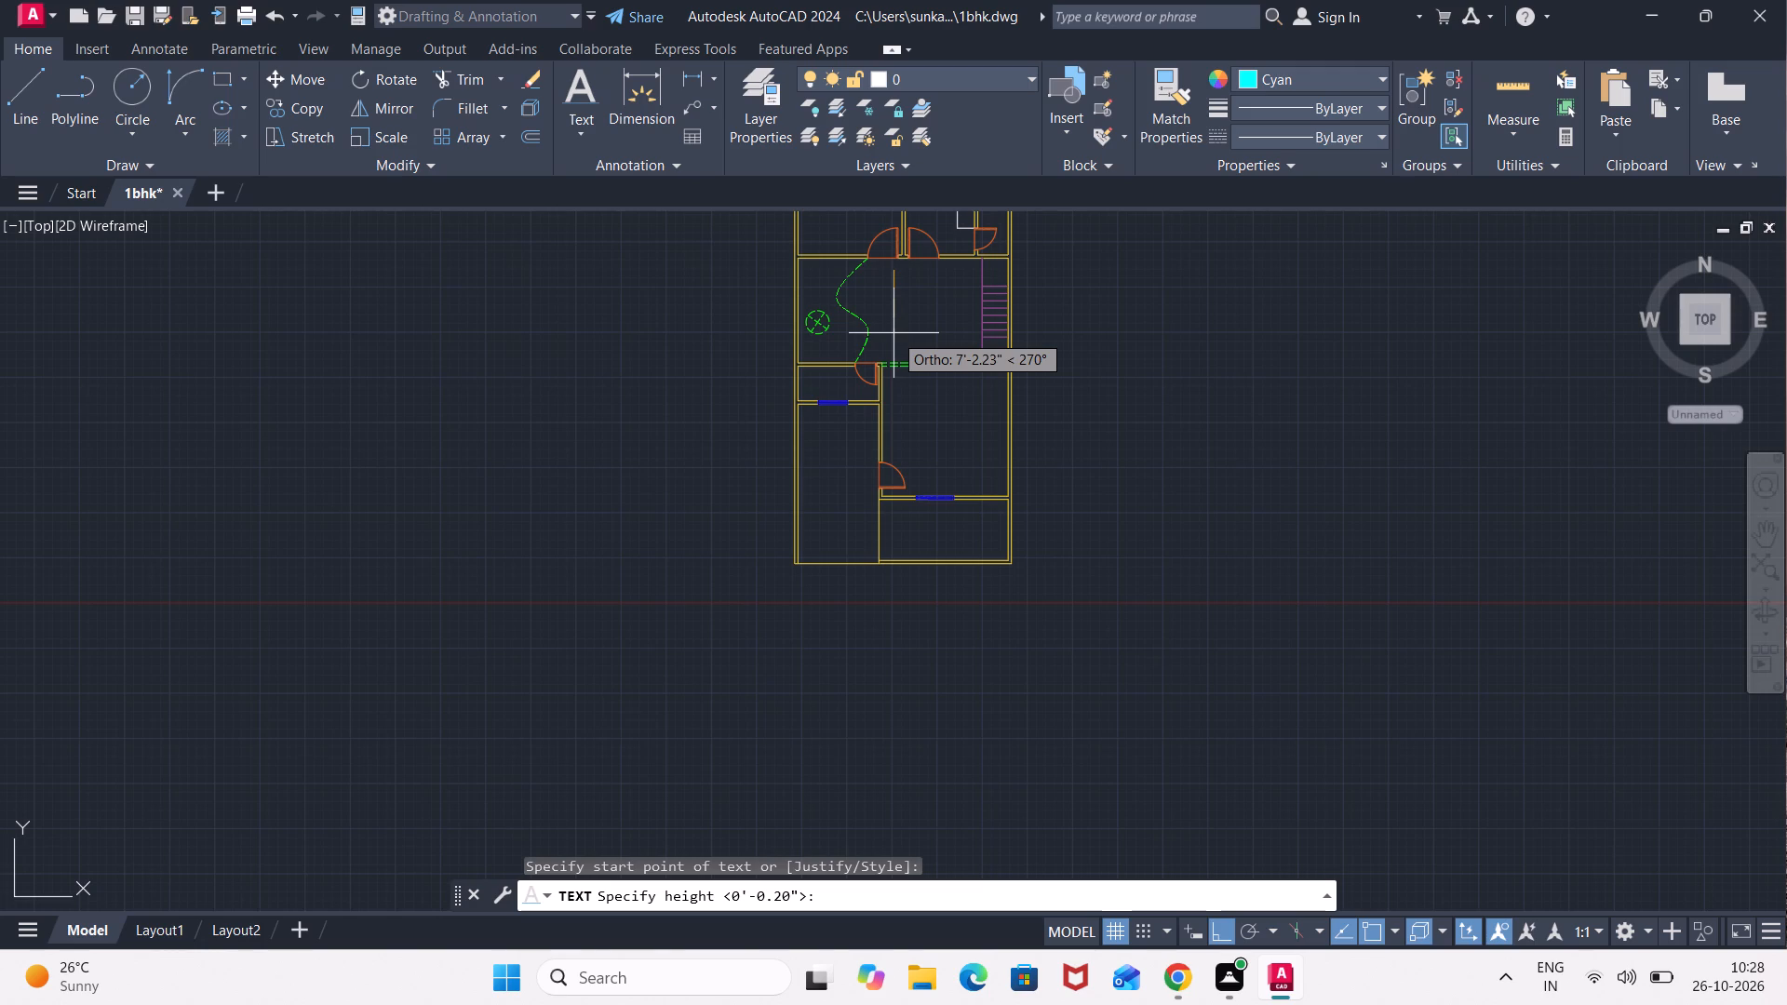
text(6")
key(Return)
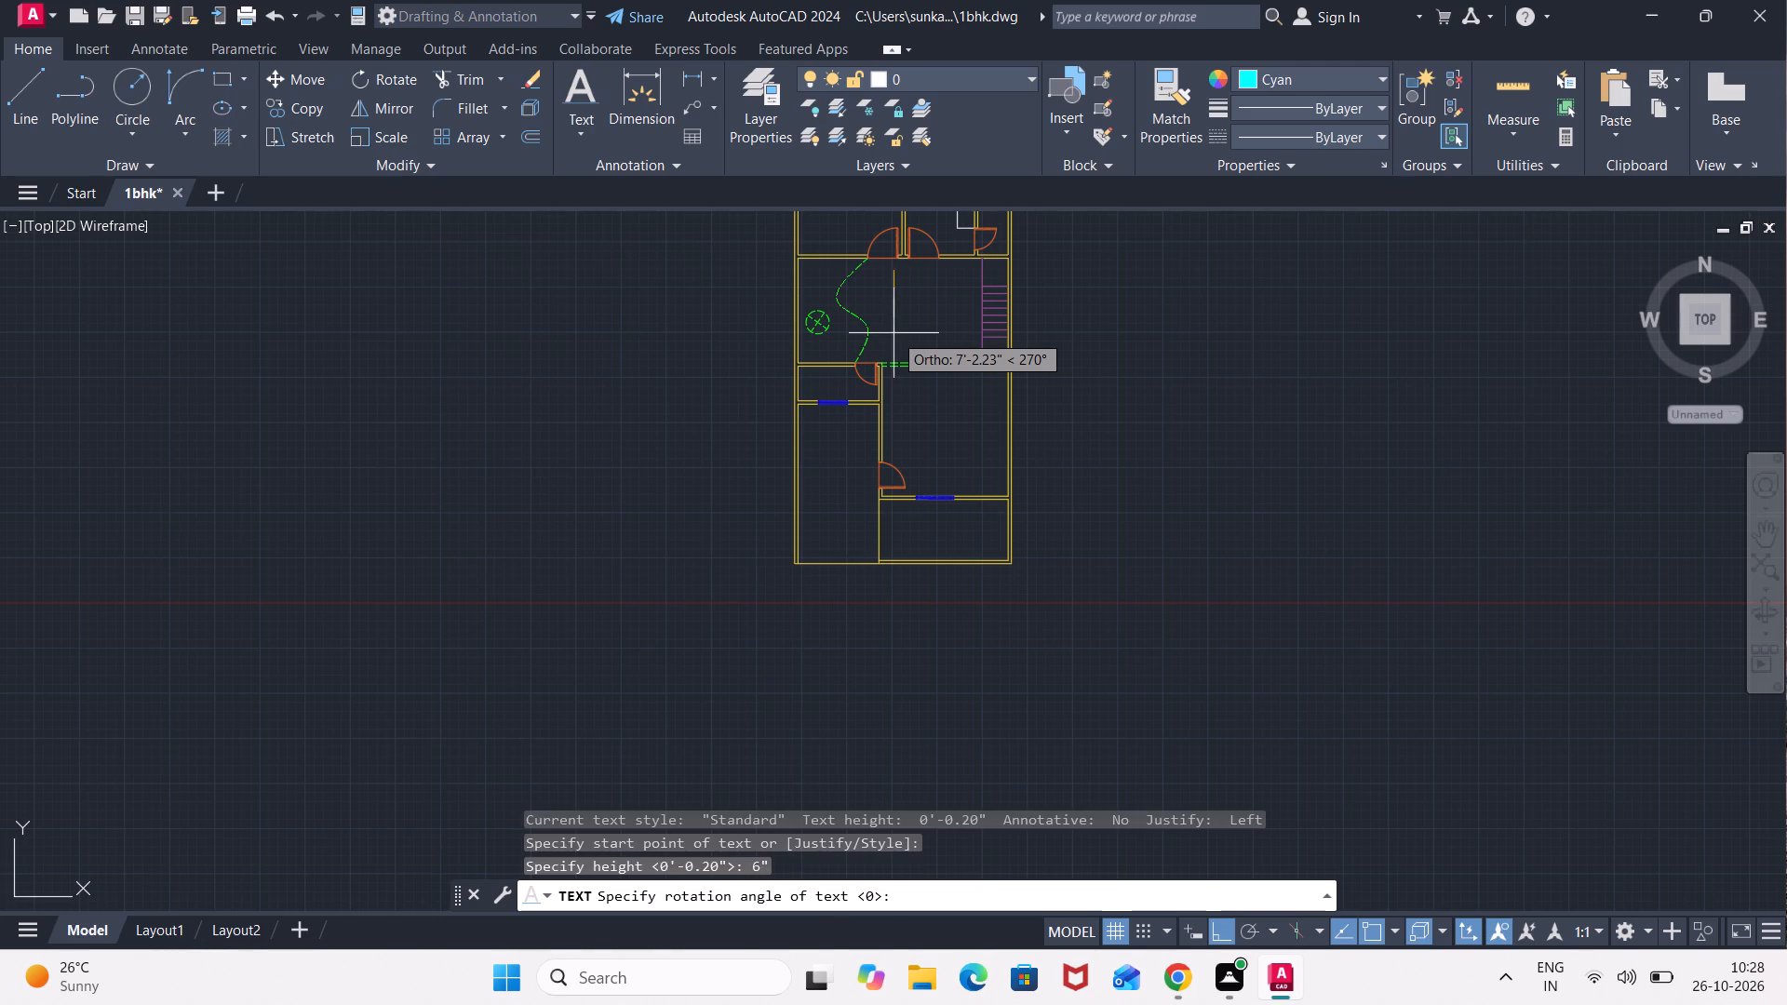
key(0)
key(Return)
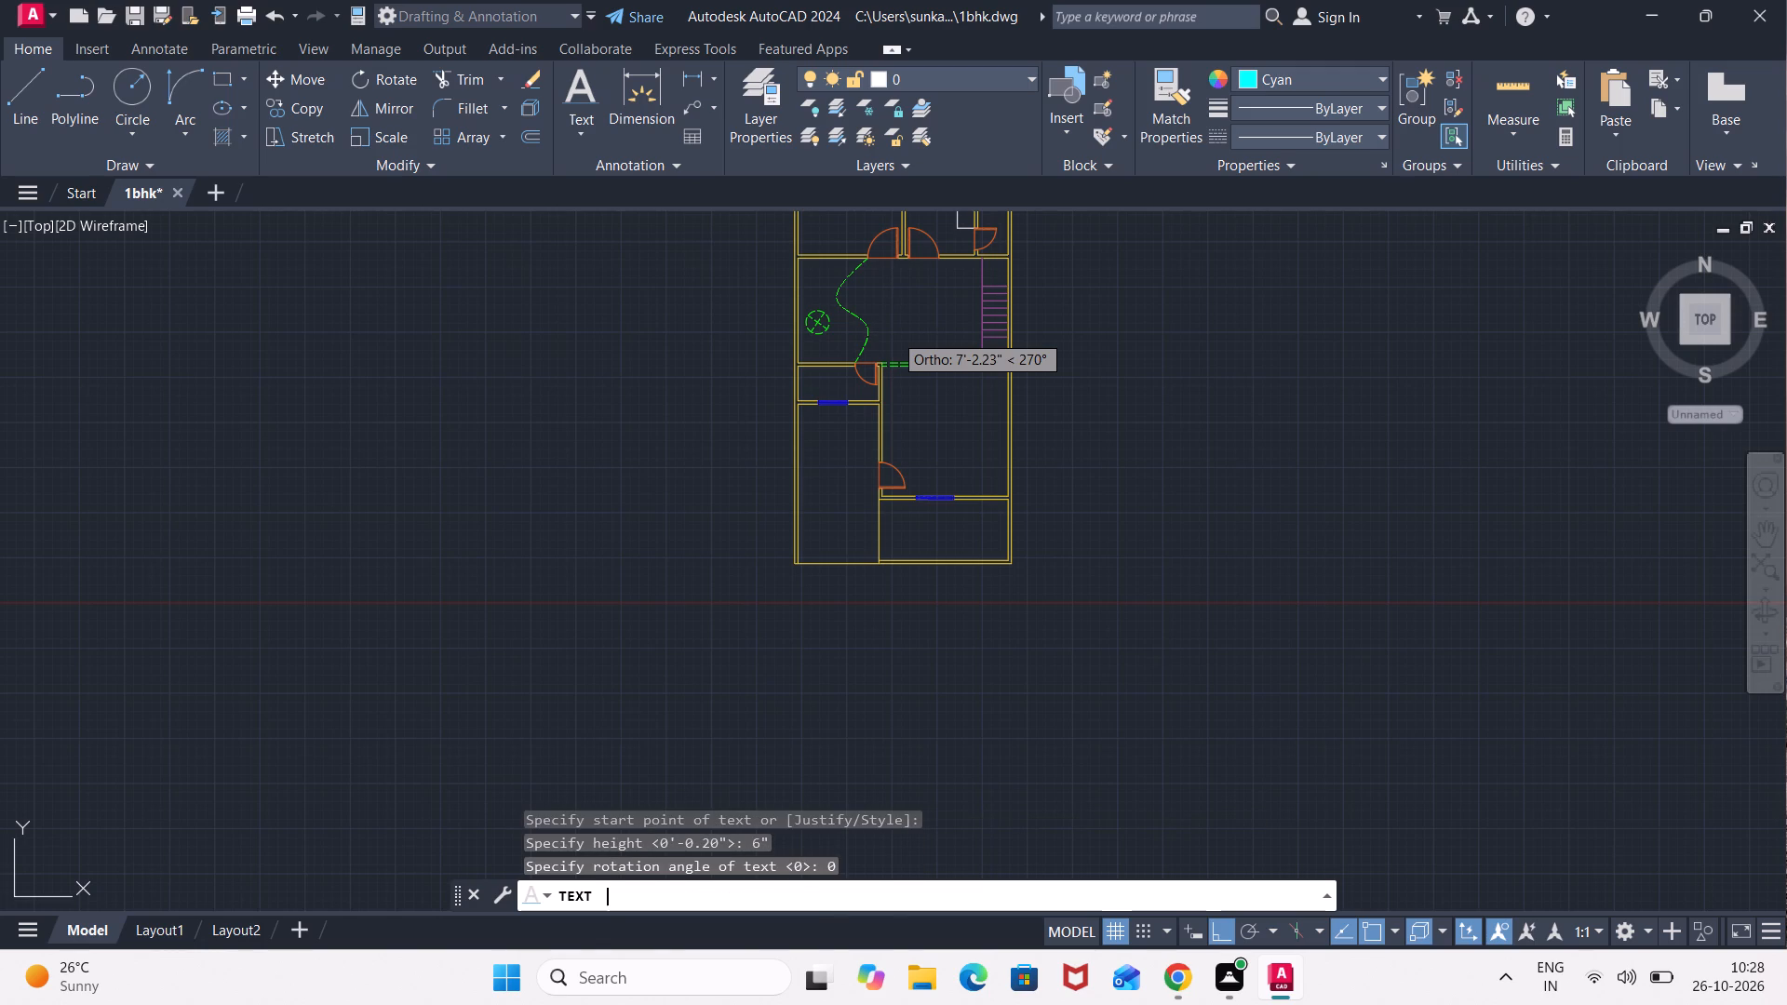
click(909, 422)
scroll(909, 422, up, 3)
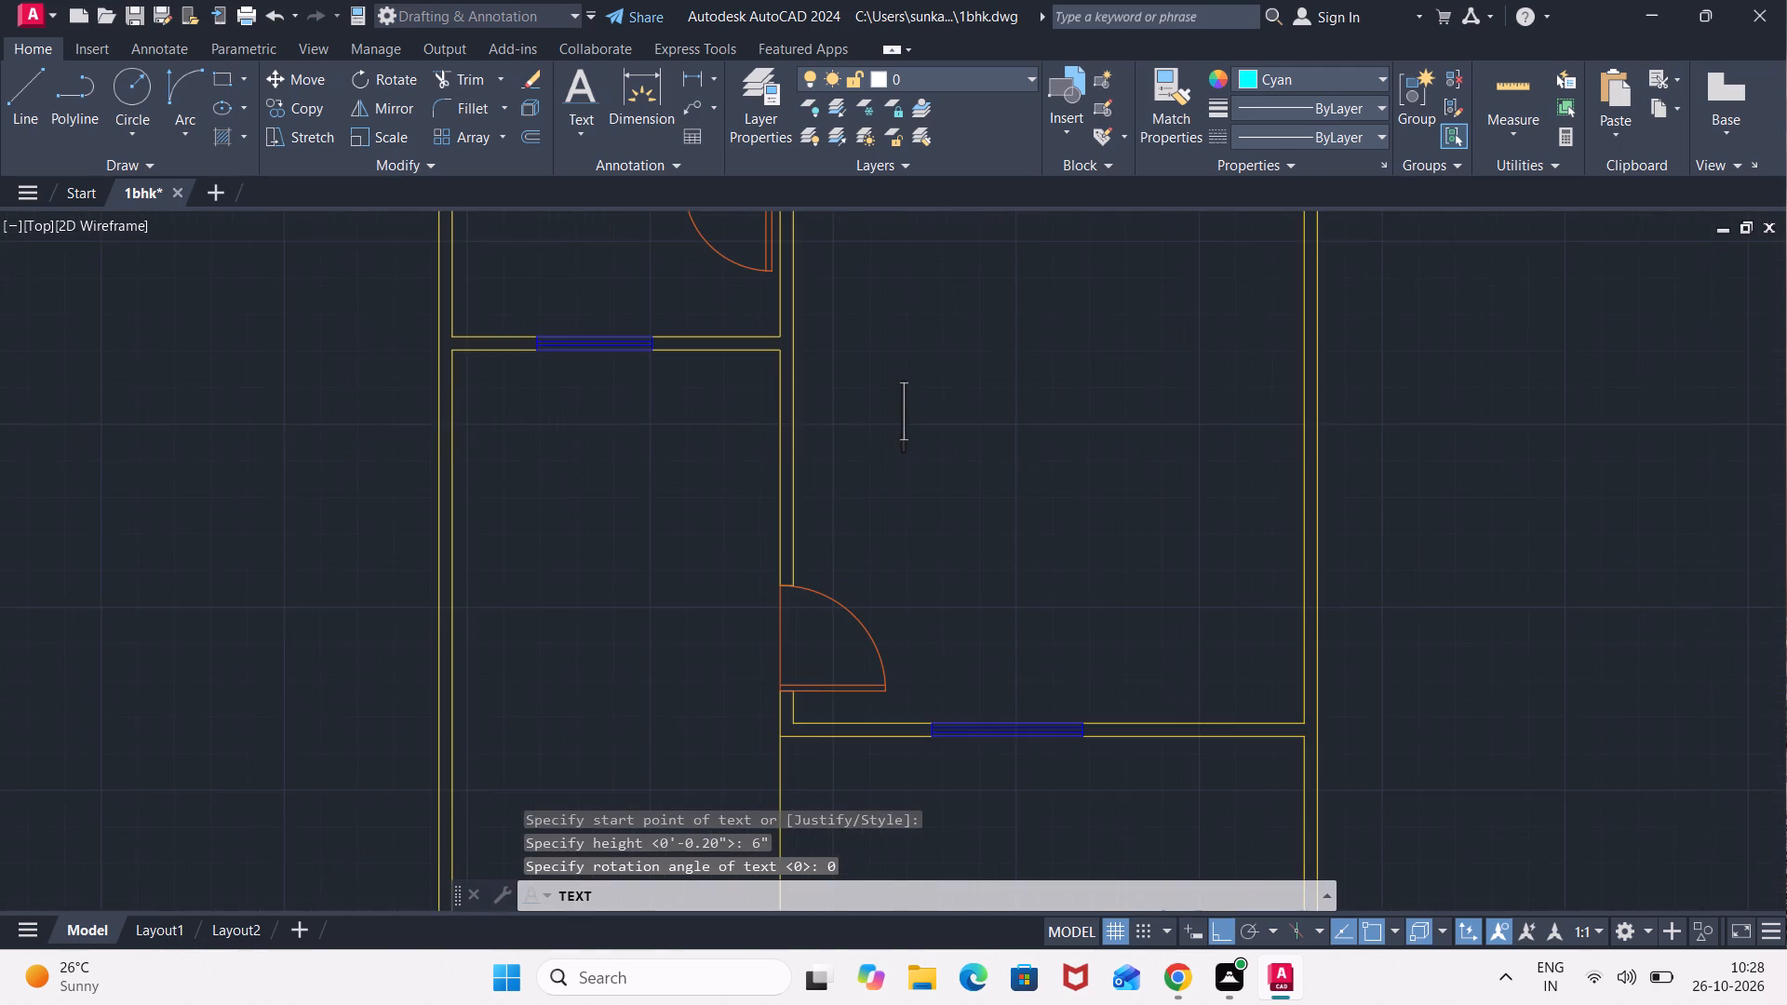
text(bv)
key(BackSpace)
key(BackSpace)
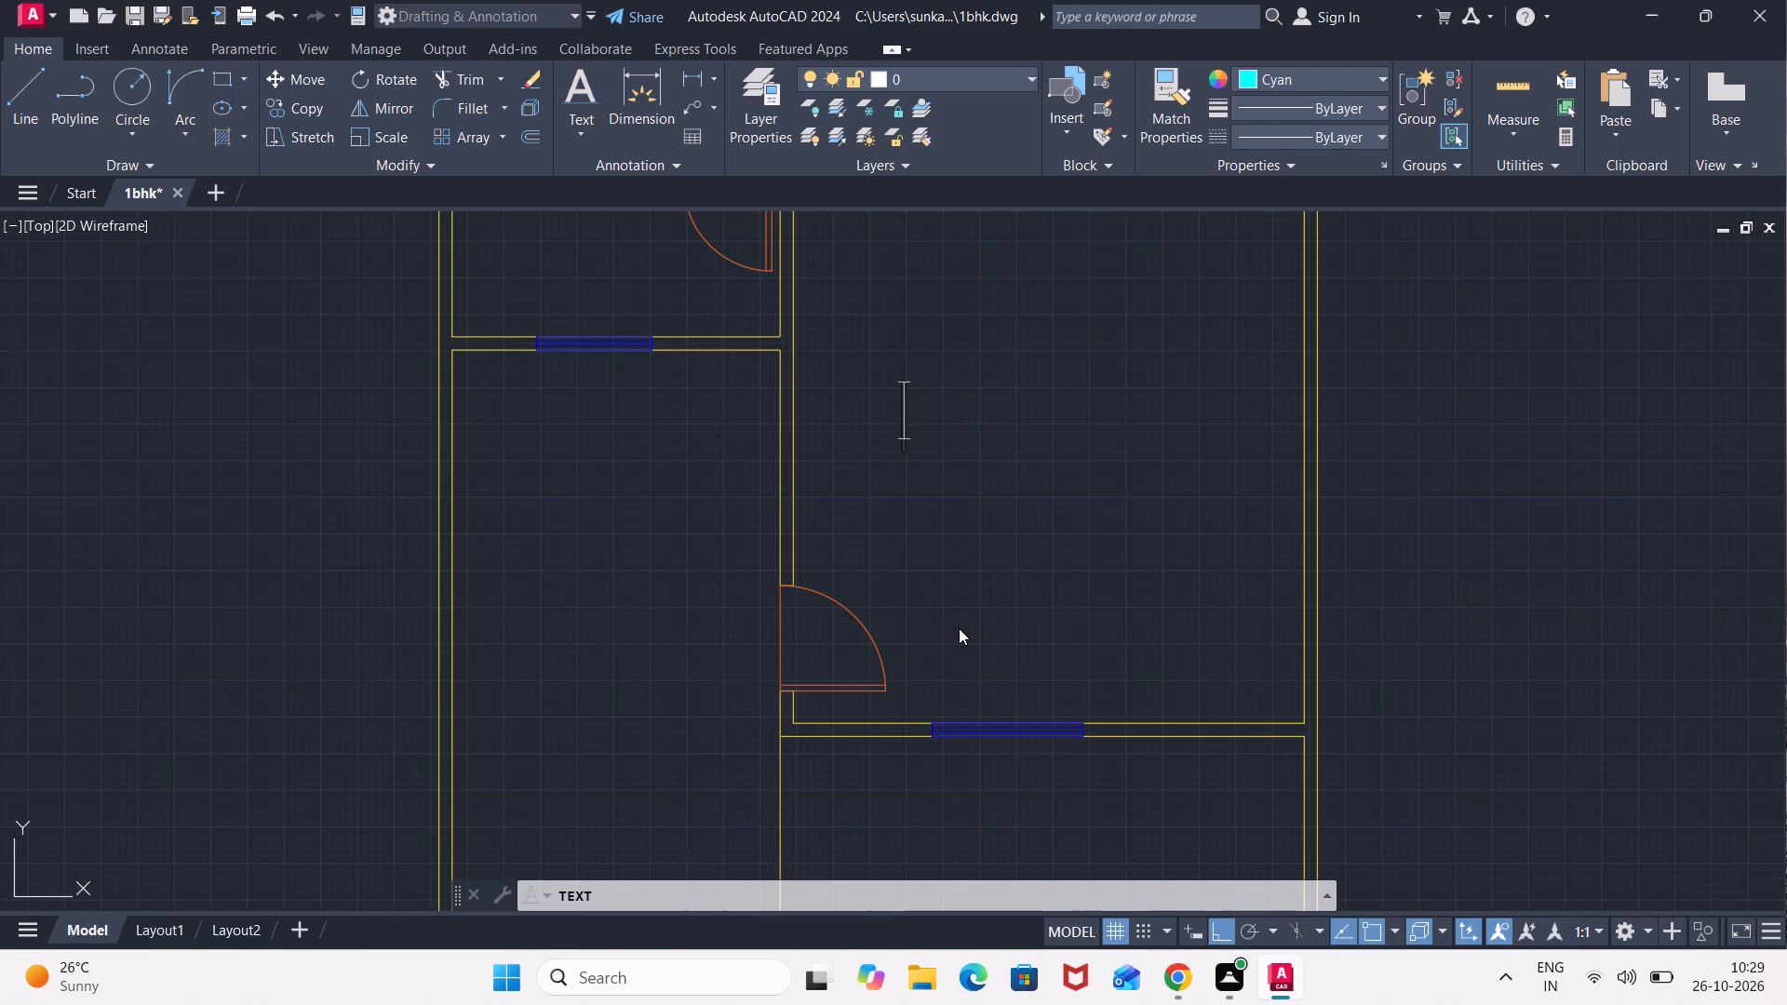
scroll(996, 623, down, 1)
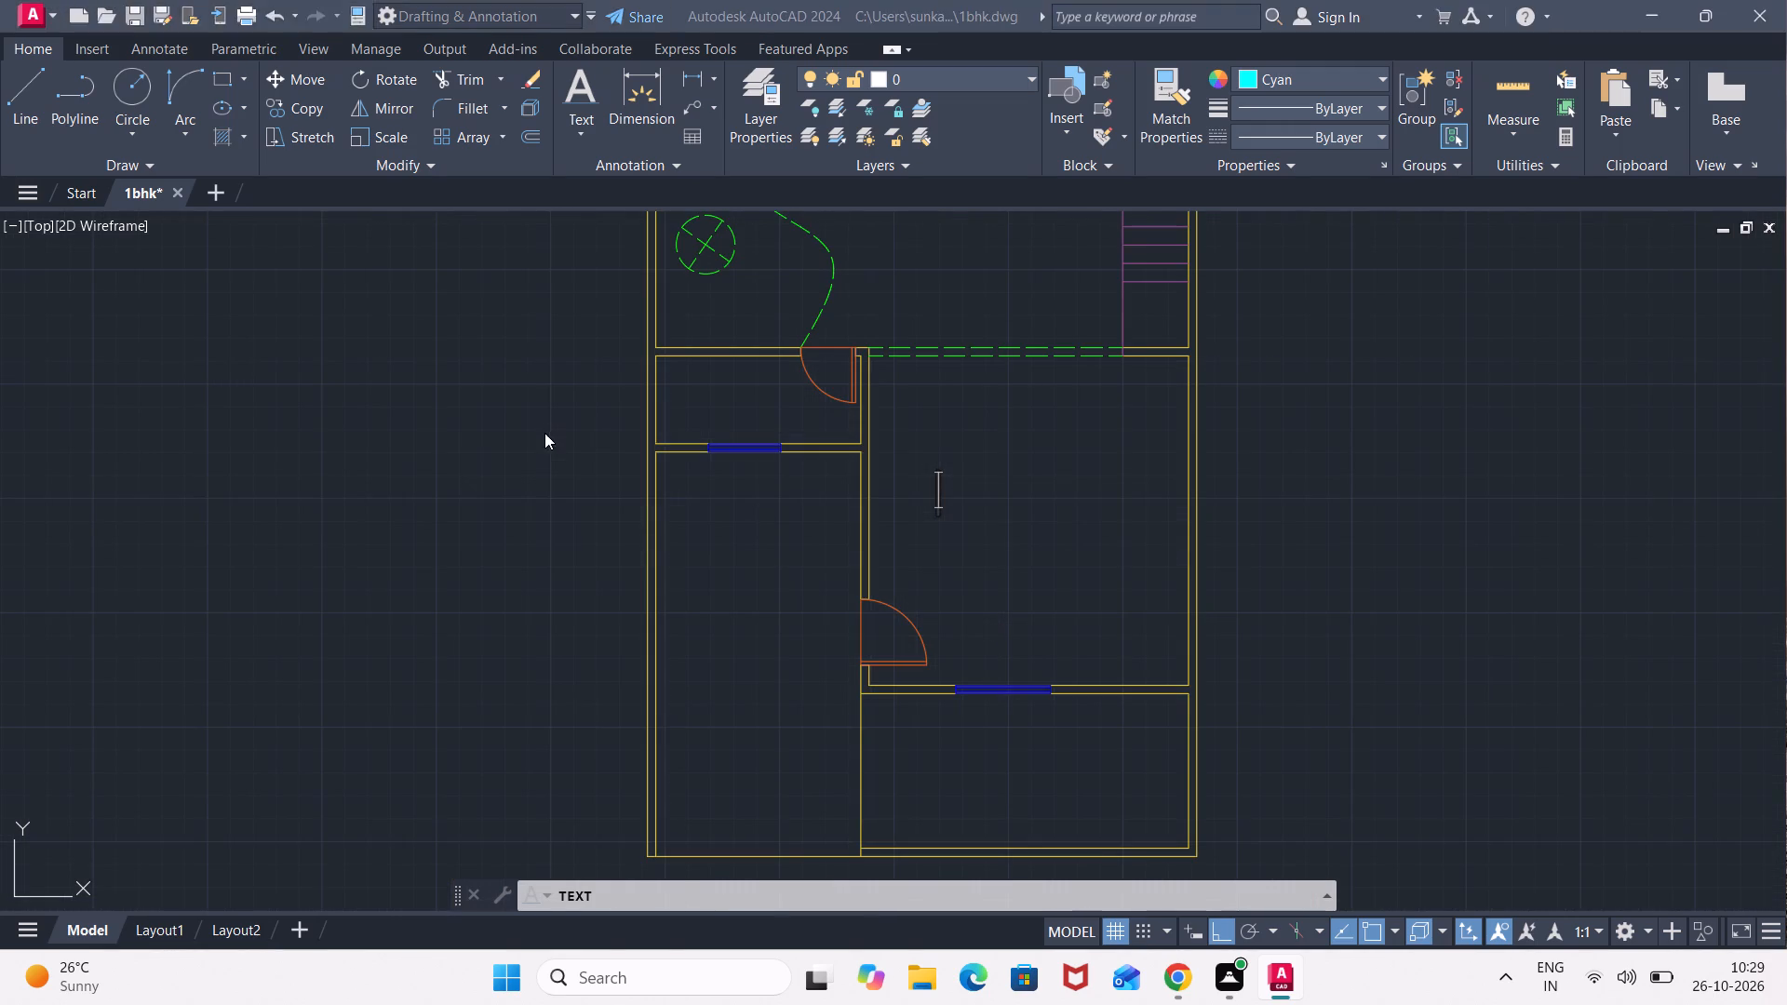
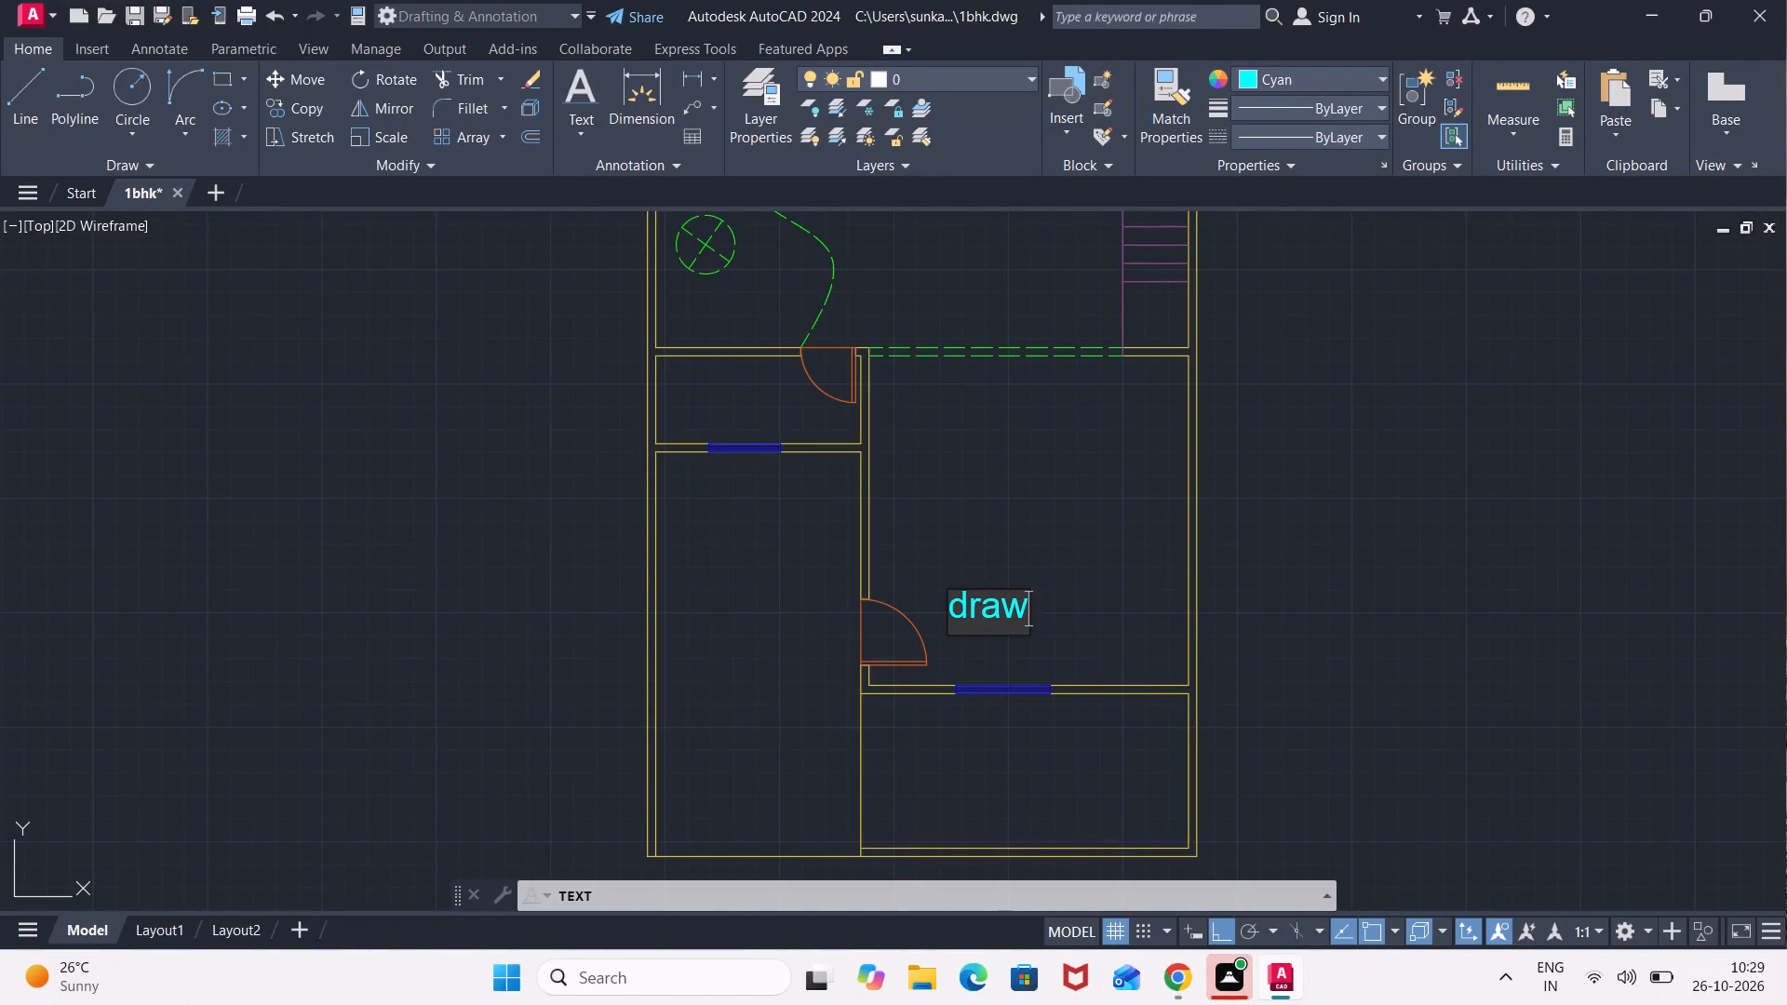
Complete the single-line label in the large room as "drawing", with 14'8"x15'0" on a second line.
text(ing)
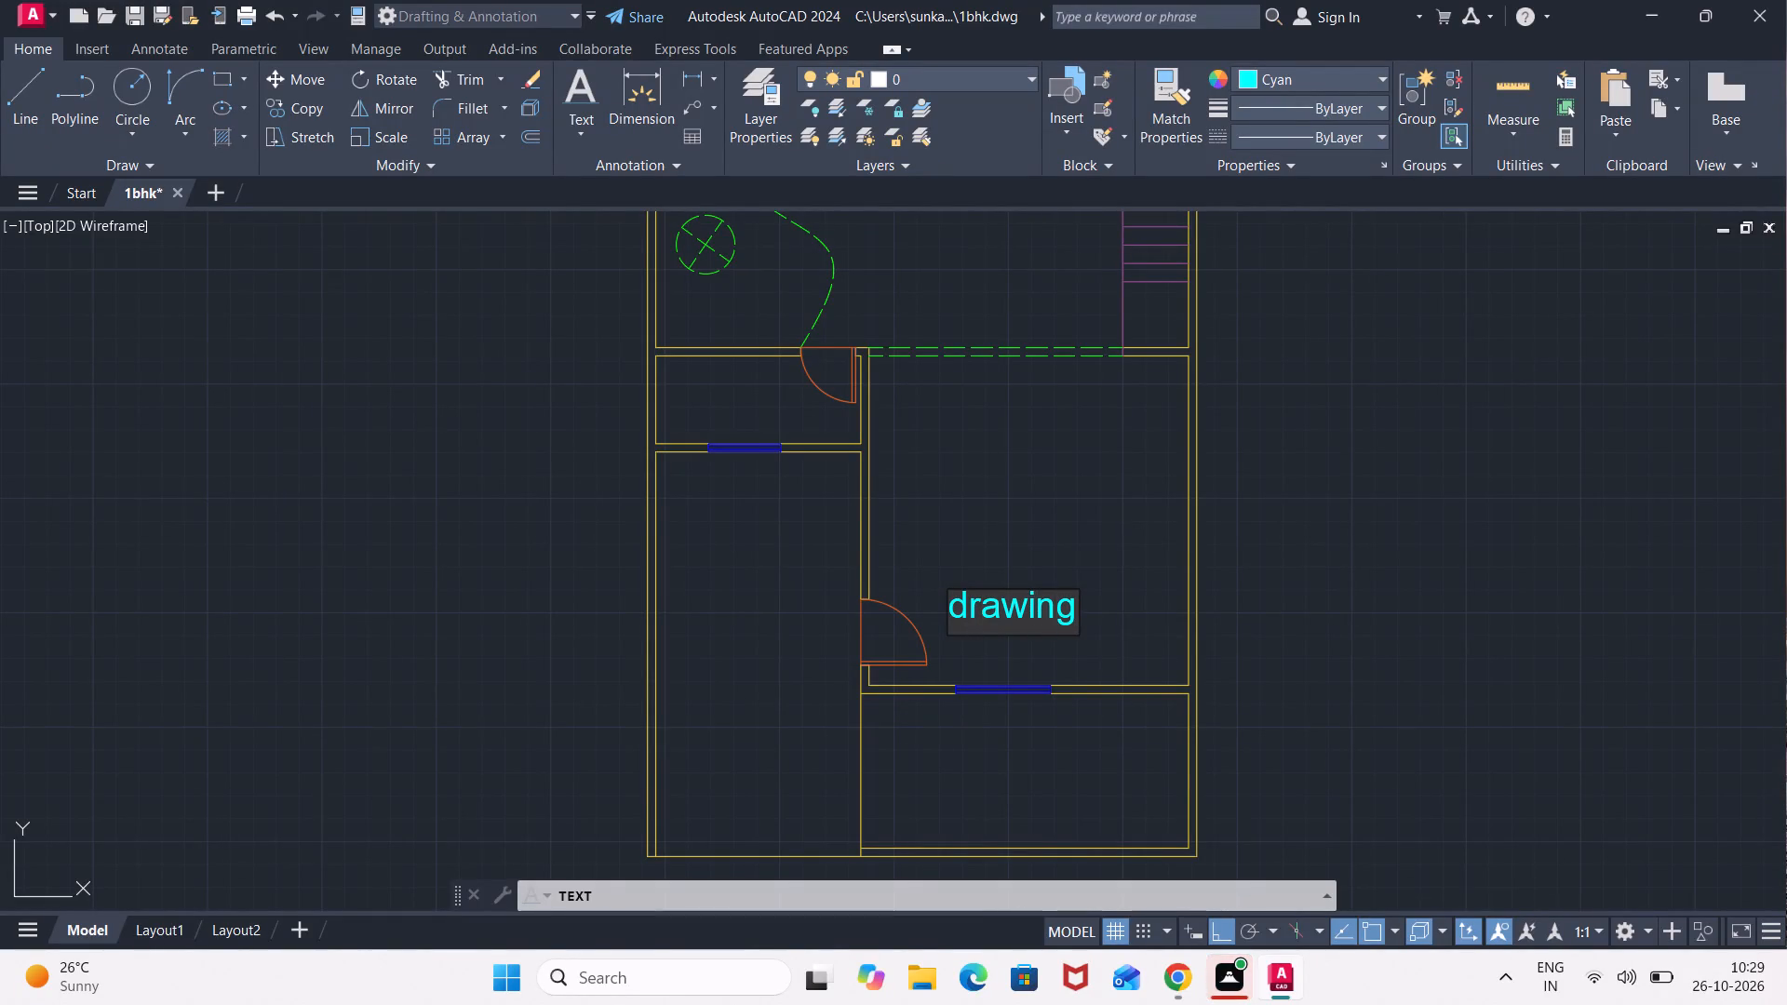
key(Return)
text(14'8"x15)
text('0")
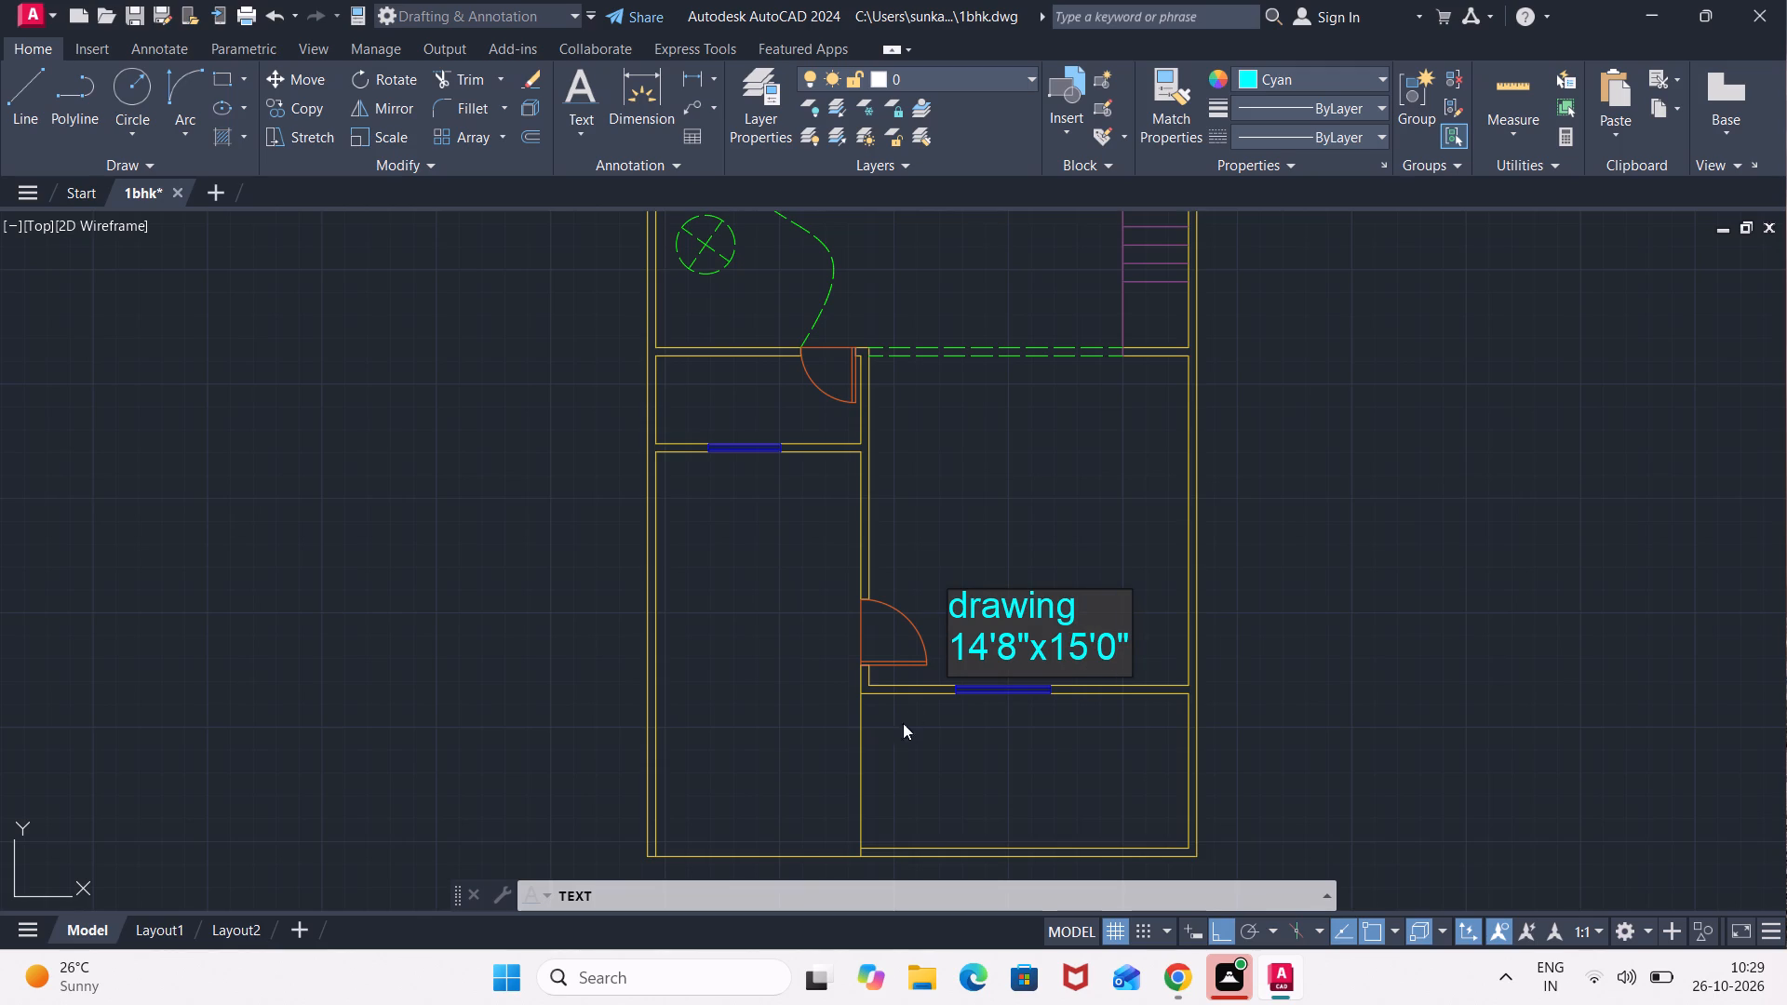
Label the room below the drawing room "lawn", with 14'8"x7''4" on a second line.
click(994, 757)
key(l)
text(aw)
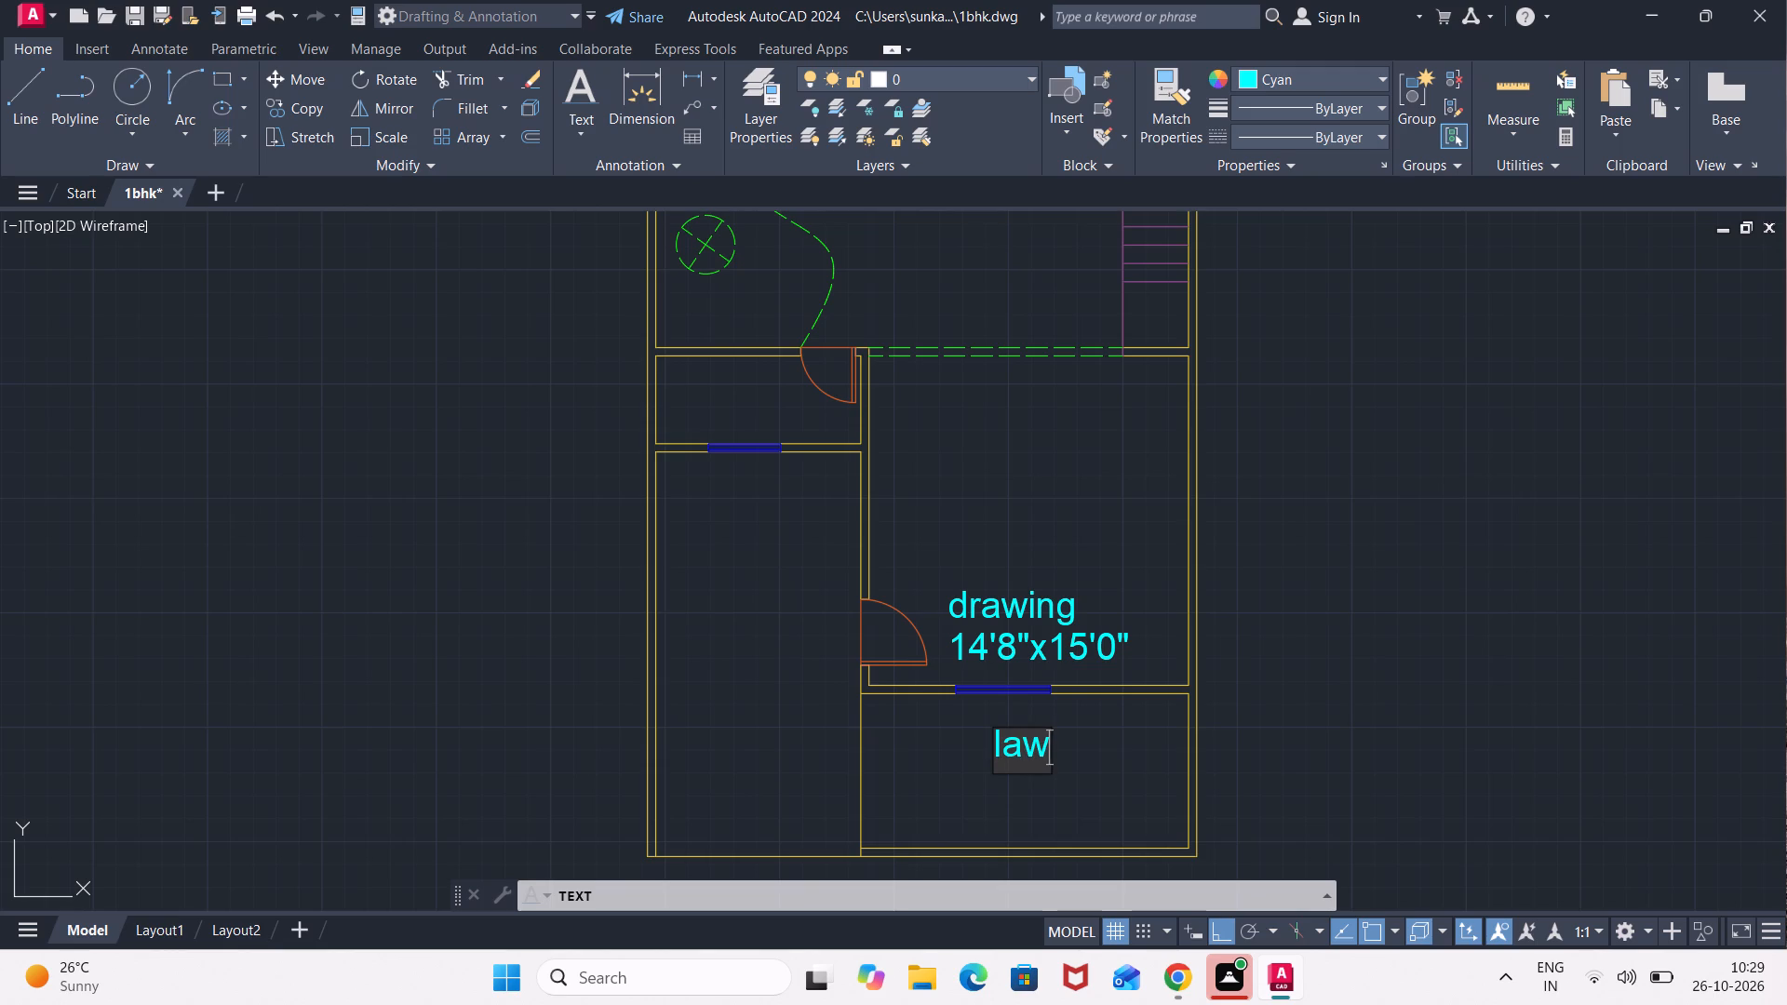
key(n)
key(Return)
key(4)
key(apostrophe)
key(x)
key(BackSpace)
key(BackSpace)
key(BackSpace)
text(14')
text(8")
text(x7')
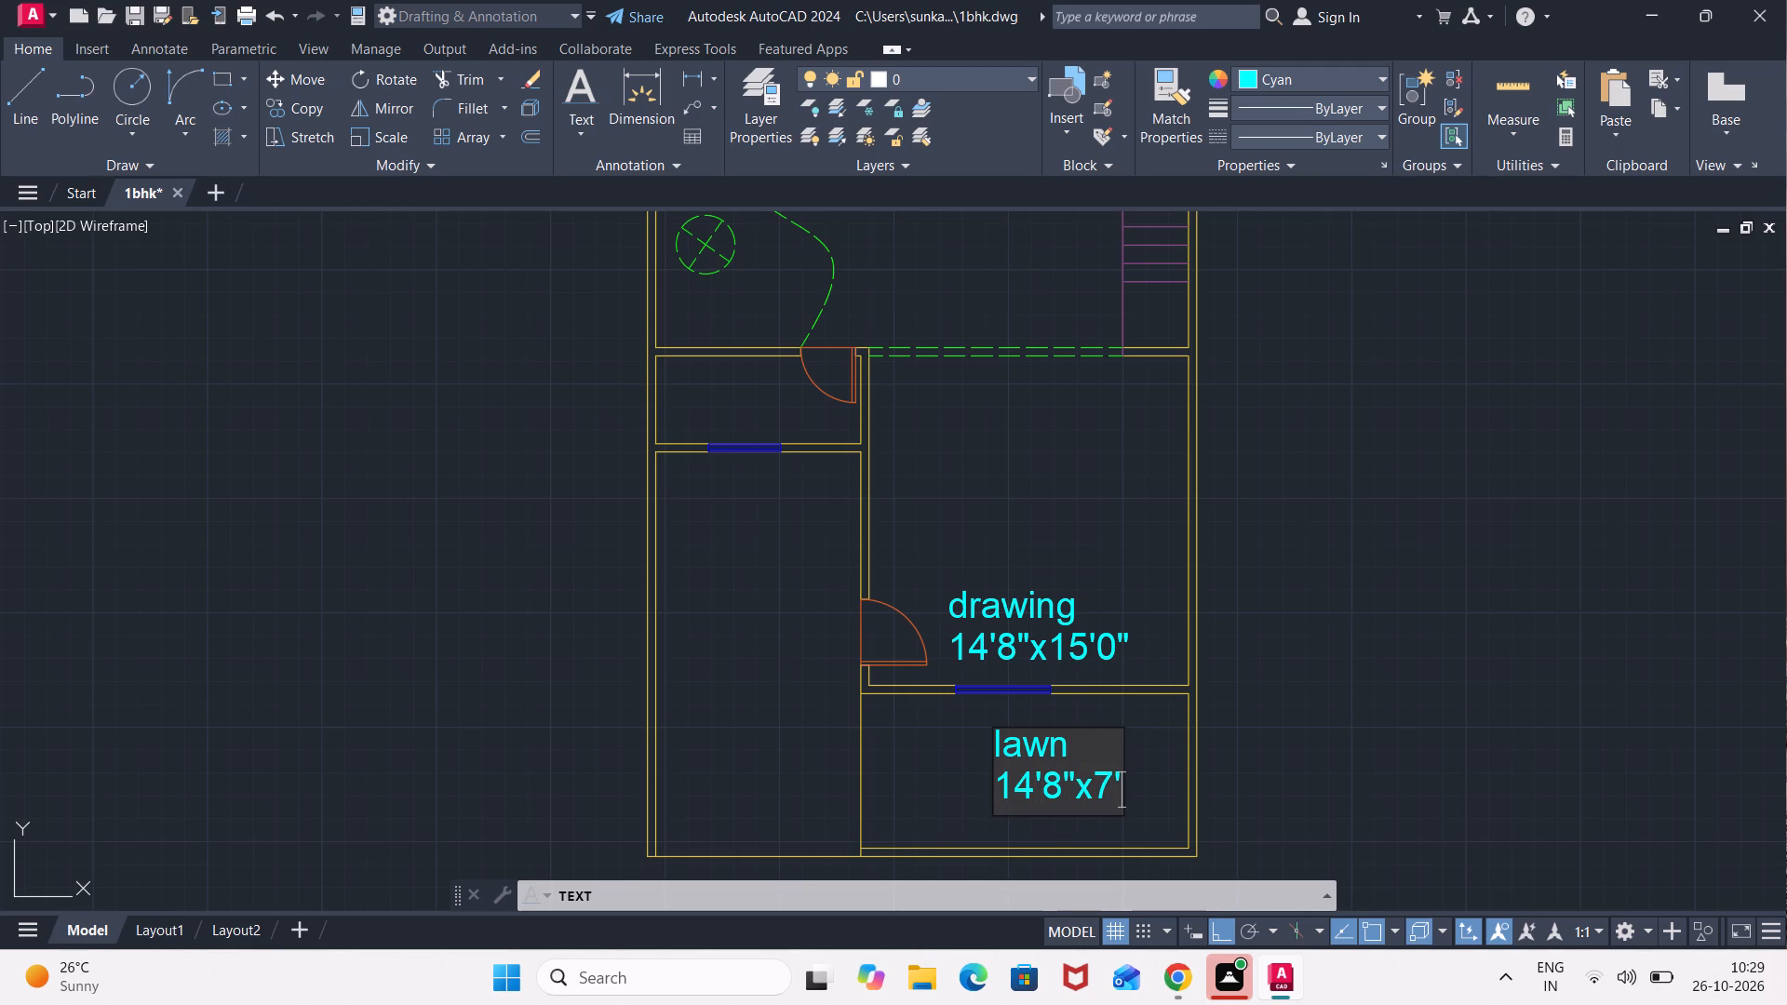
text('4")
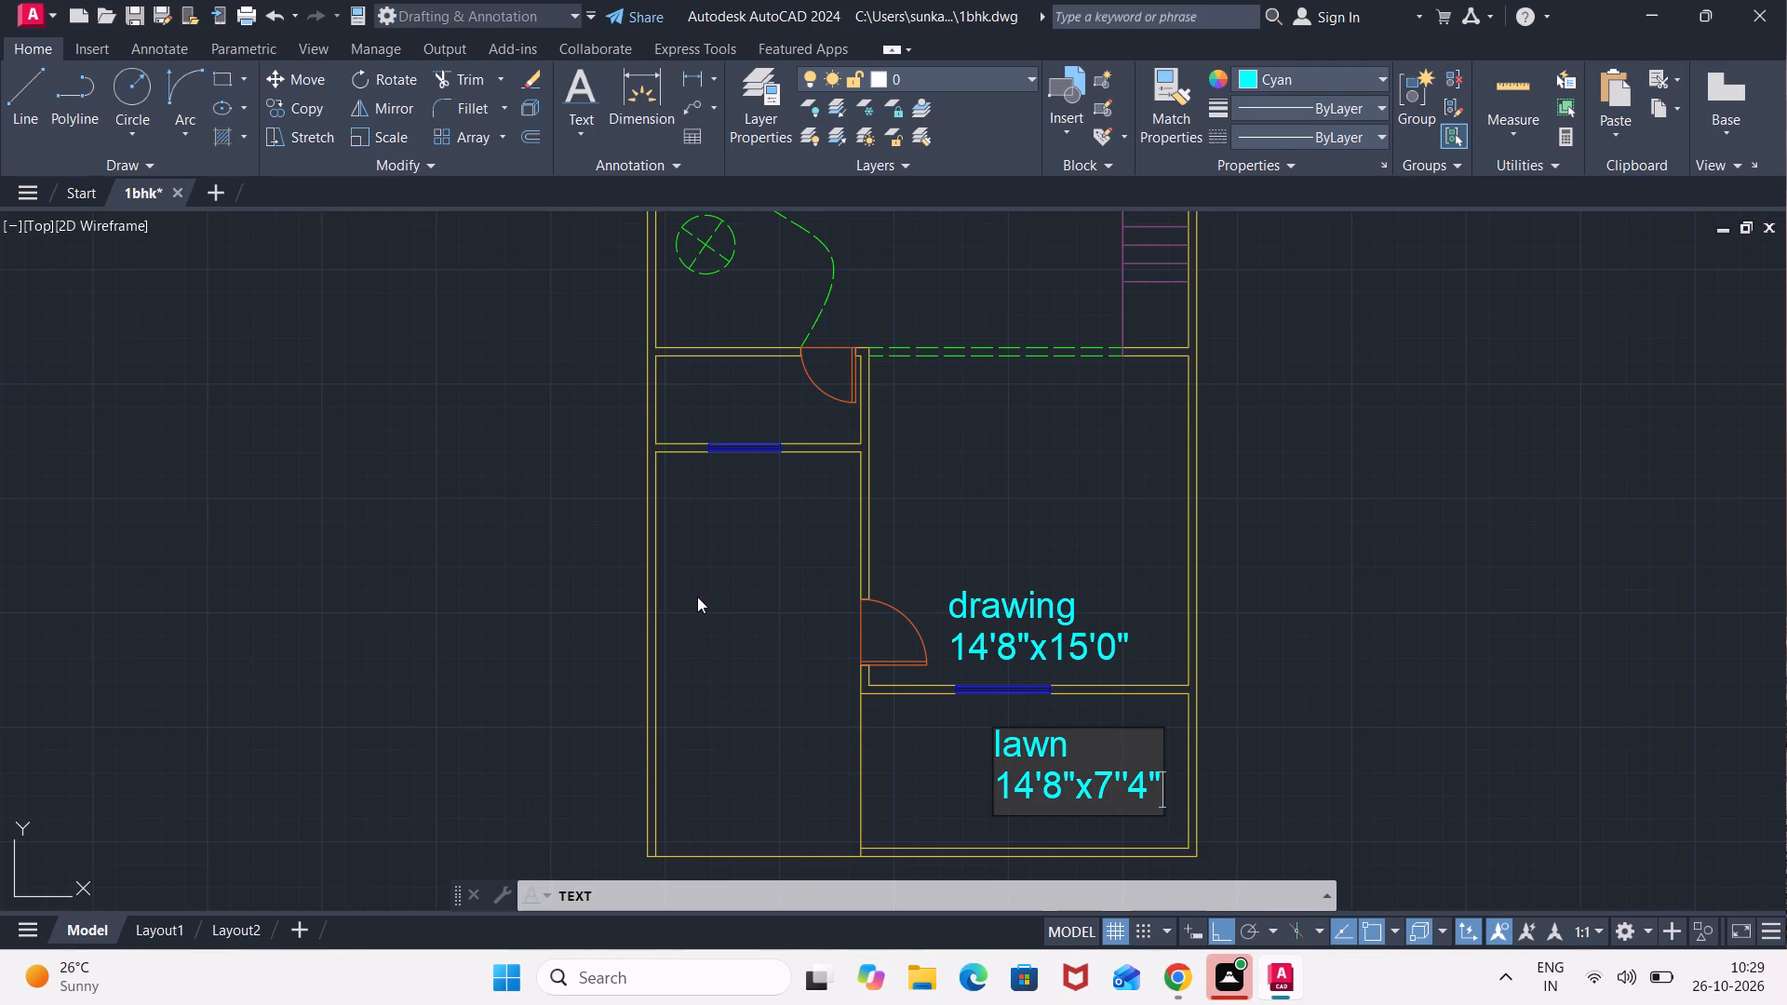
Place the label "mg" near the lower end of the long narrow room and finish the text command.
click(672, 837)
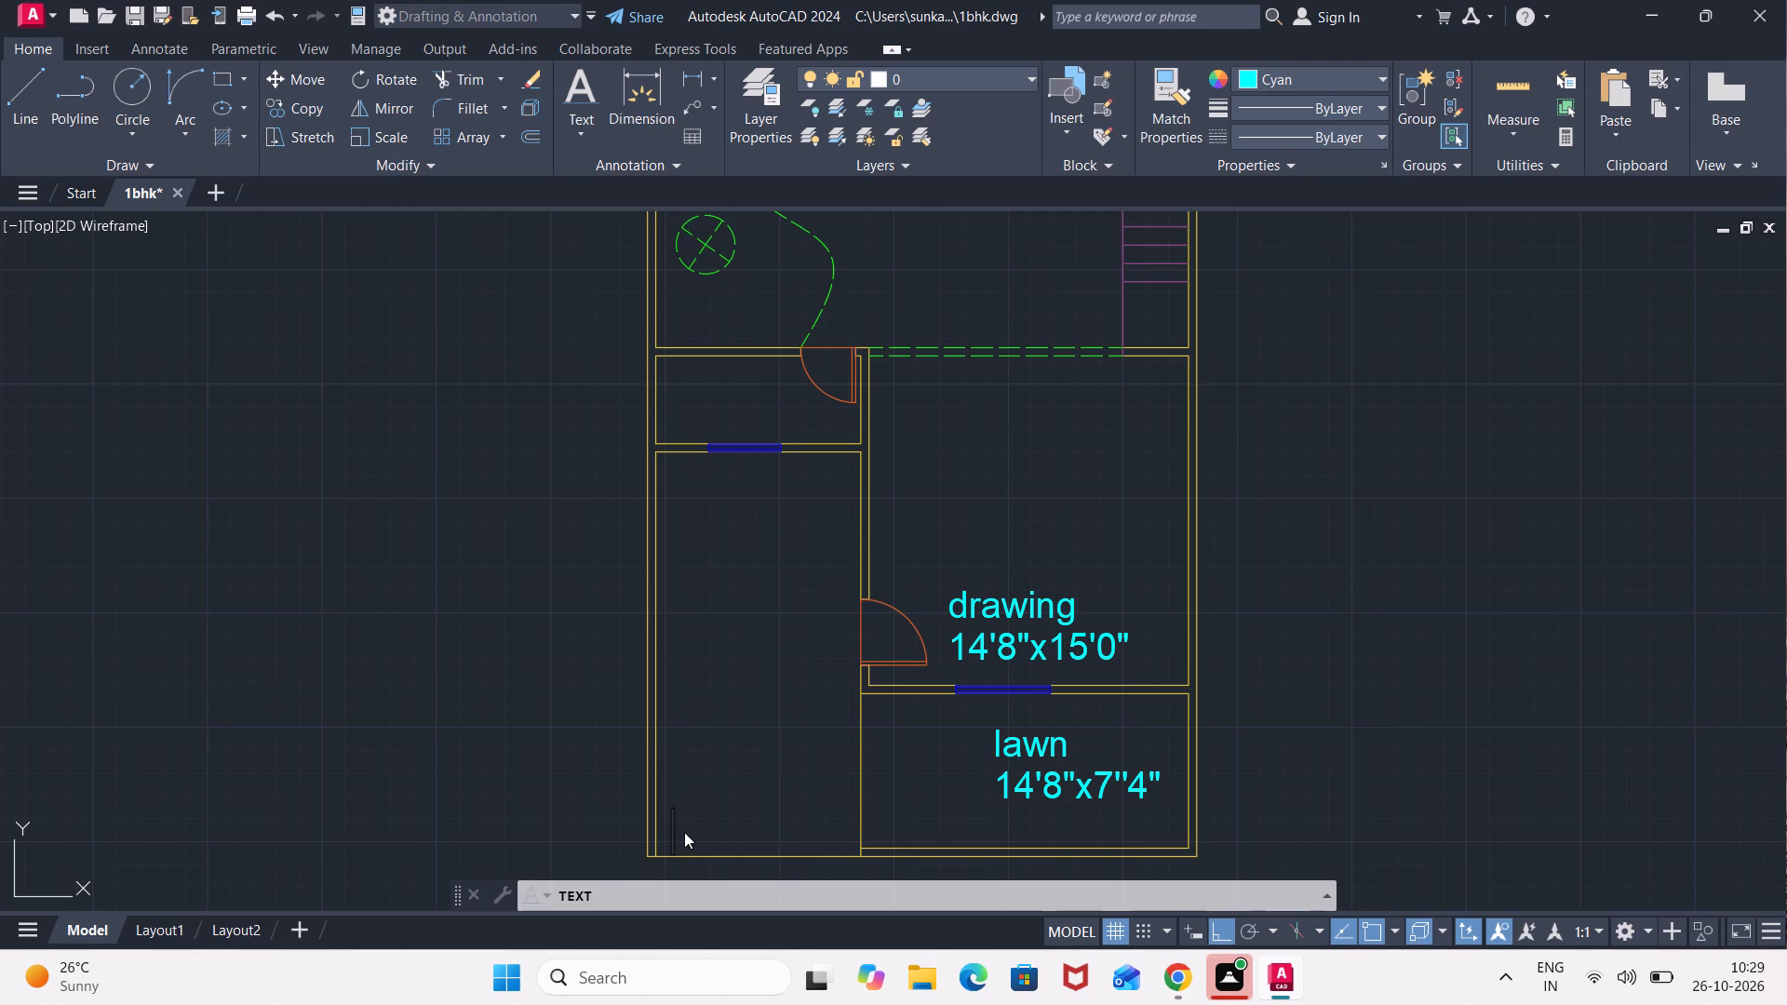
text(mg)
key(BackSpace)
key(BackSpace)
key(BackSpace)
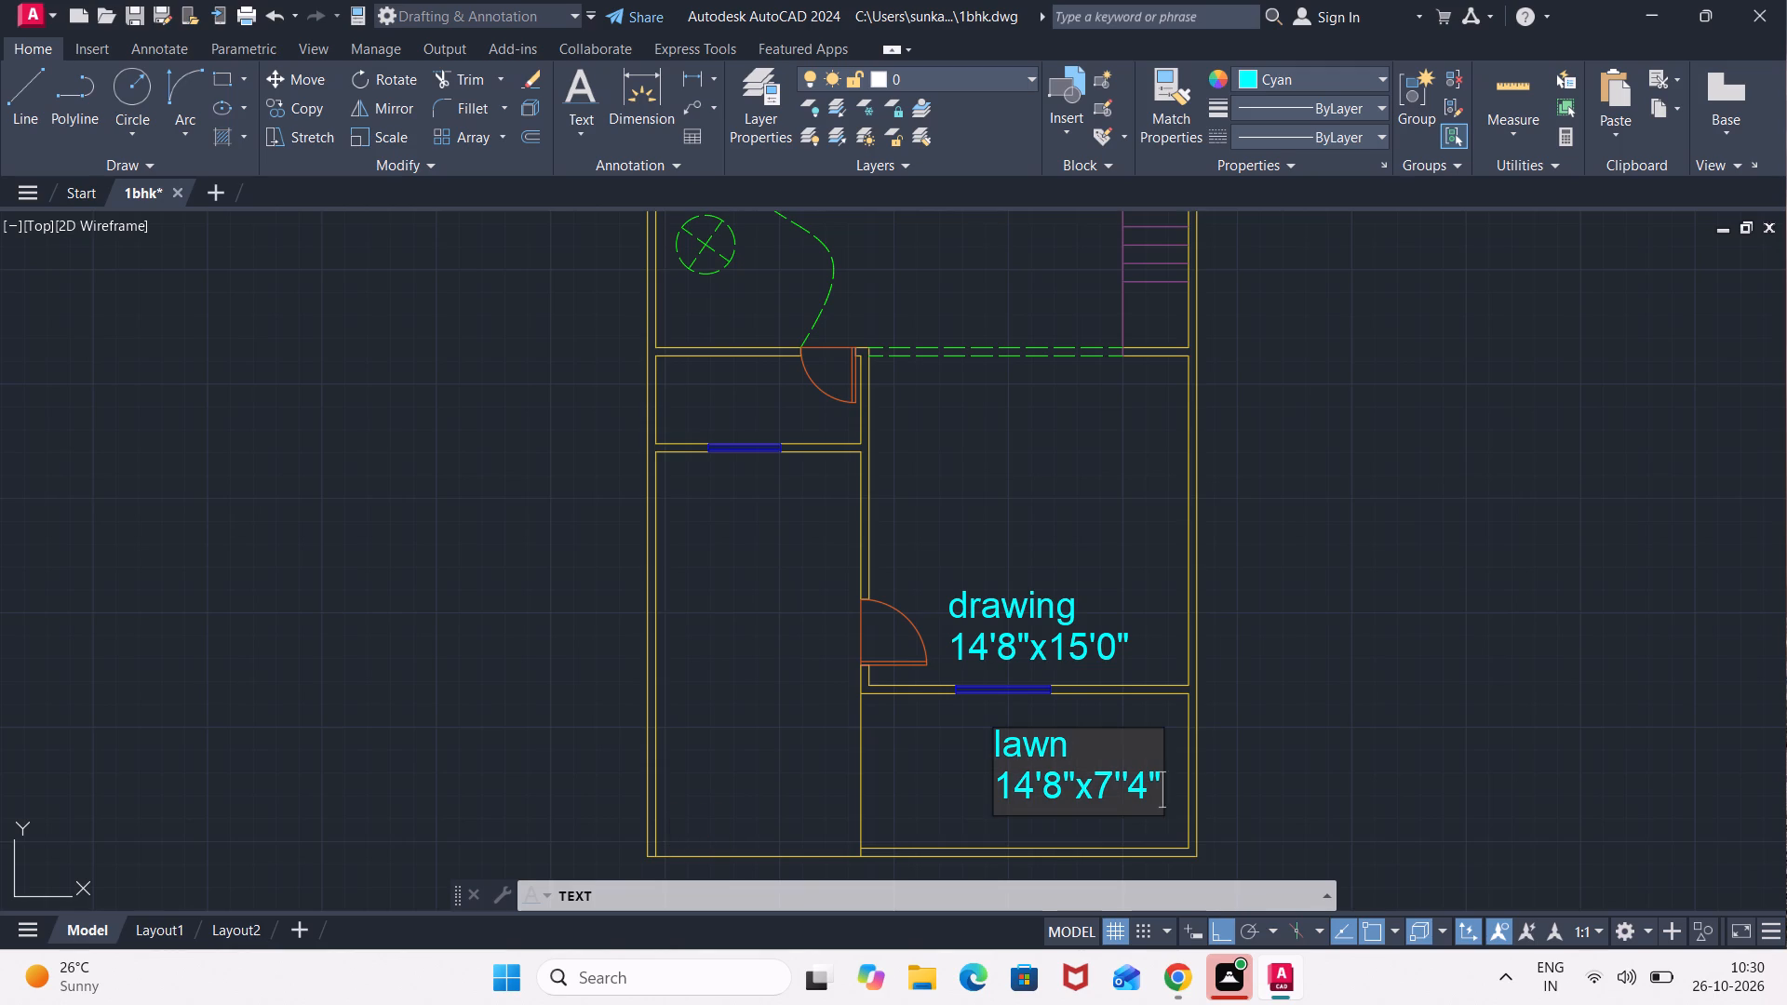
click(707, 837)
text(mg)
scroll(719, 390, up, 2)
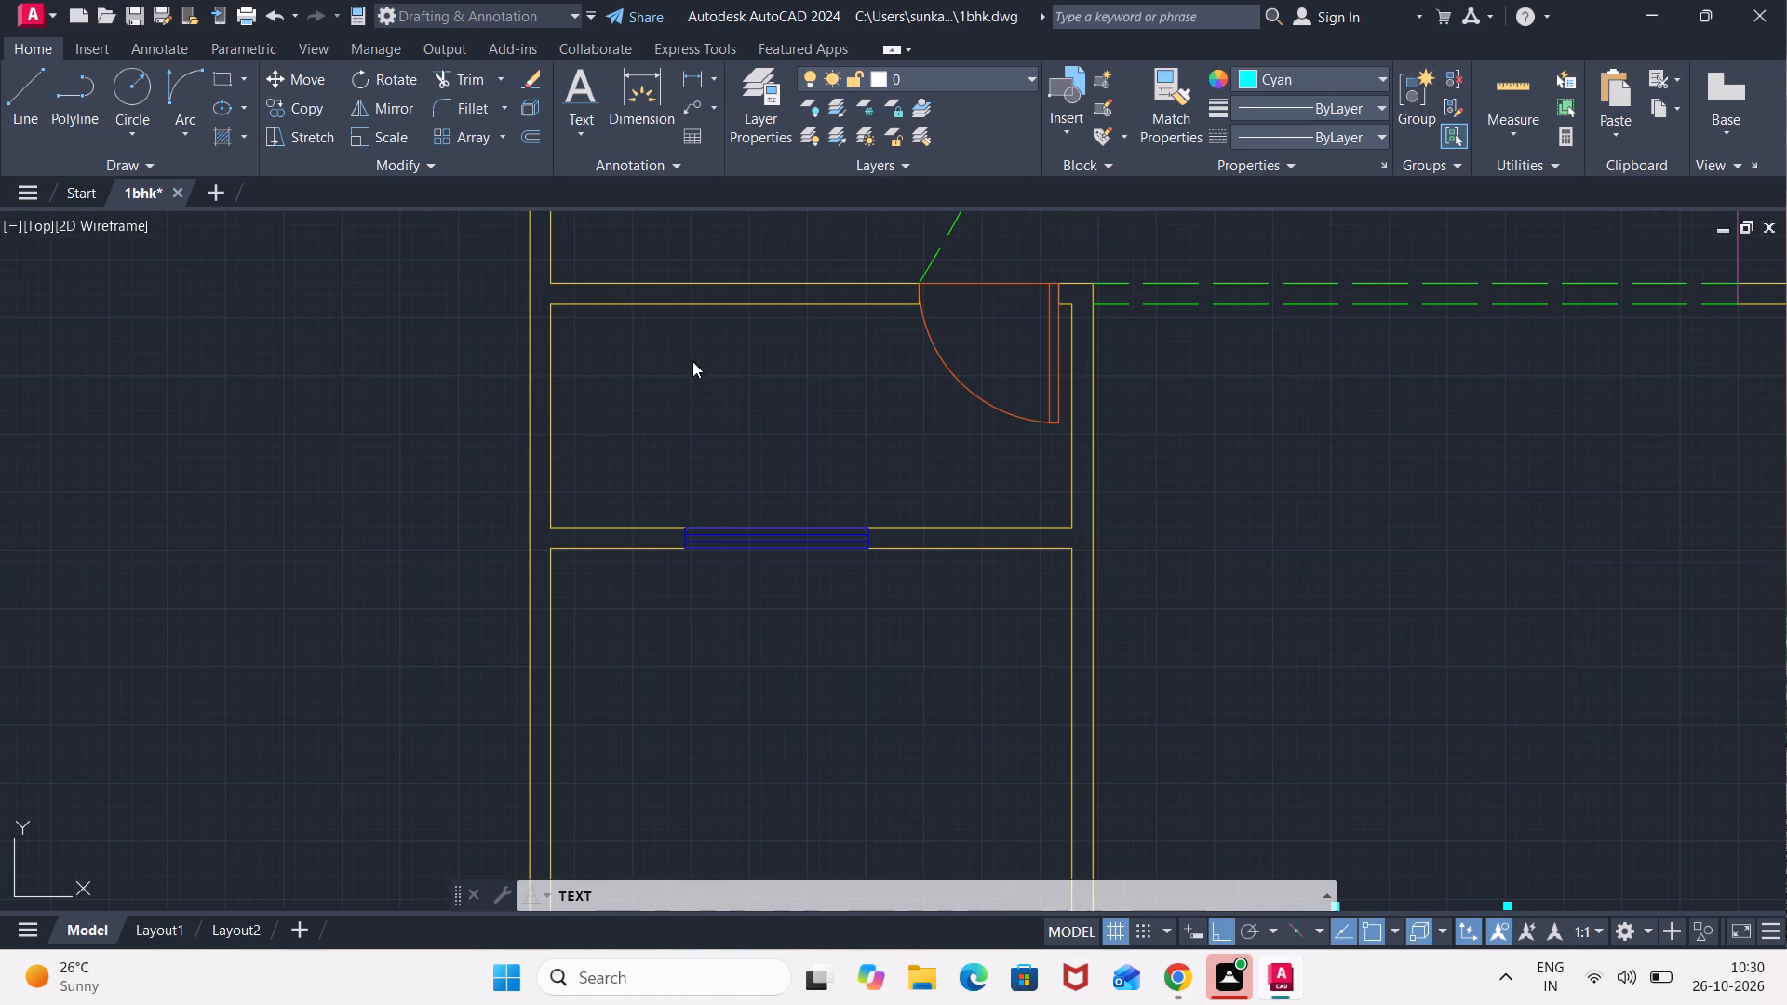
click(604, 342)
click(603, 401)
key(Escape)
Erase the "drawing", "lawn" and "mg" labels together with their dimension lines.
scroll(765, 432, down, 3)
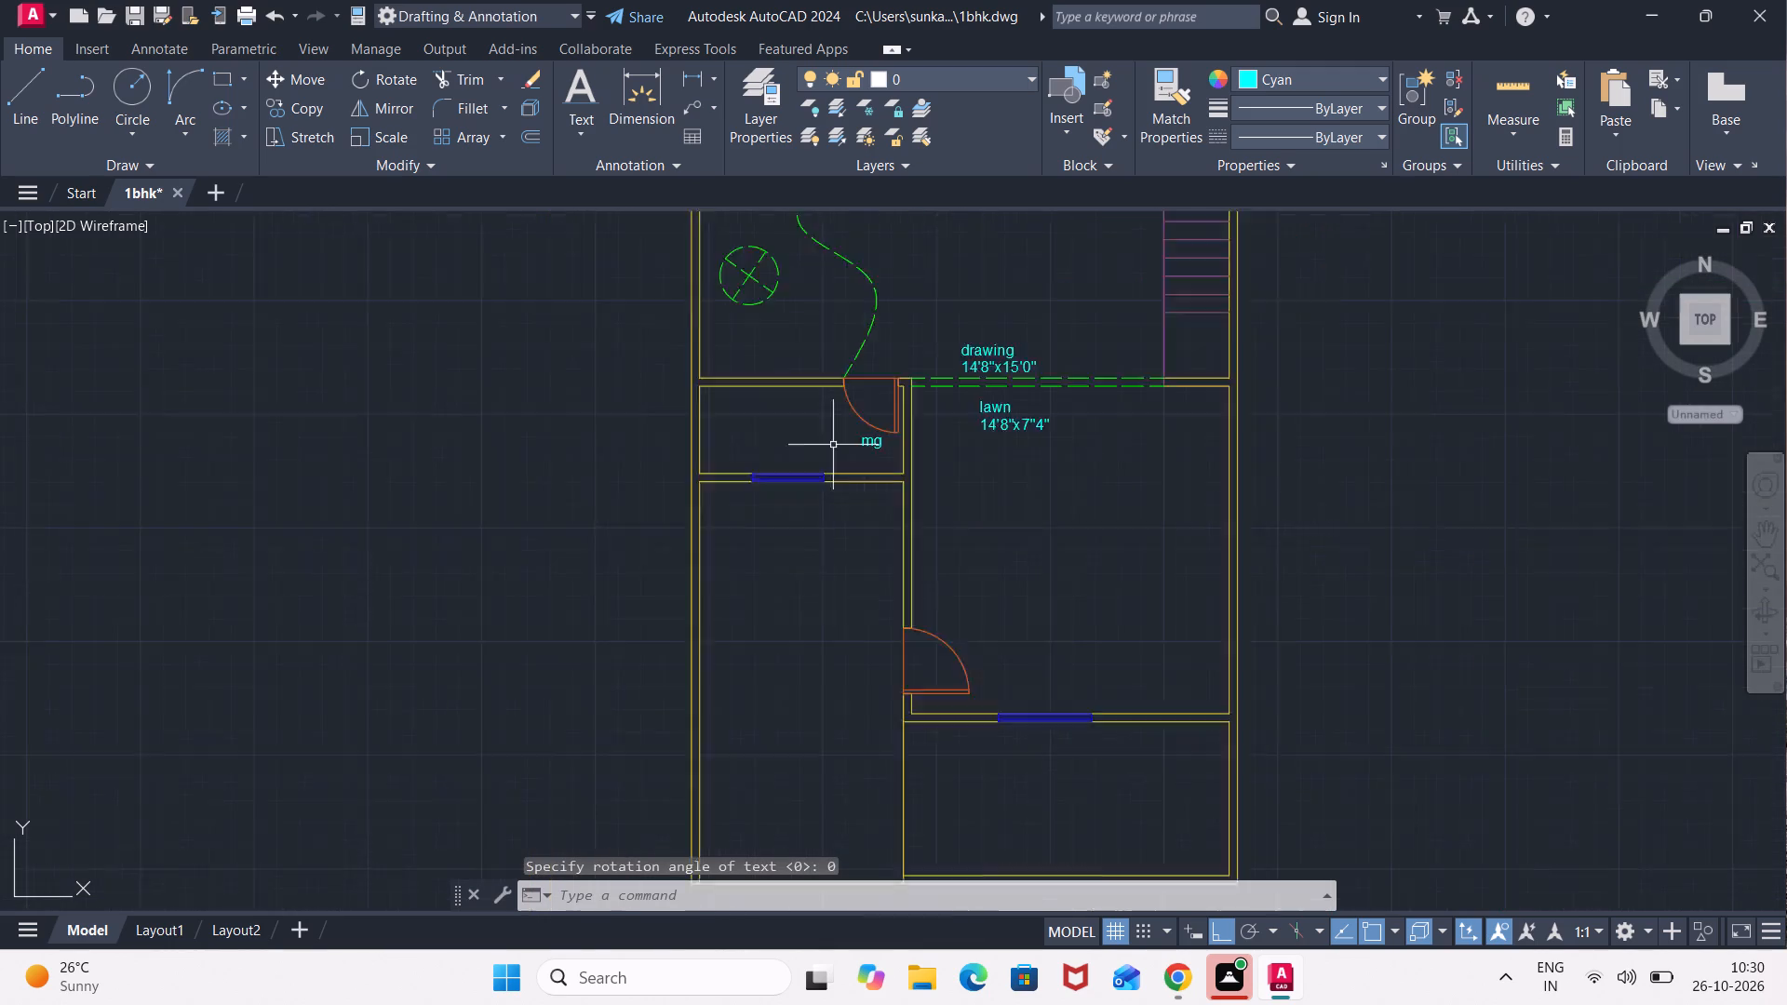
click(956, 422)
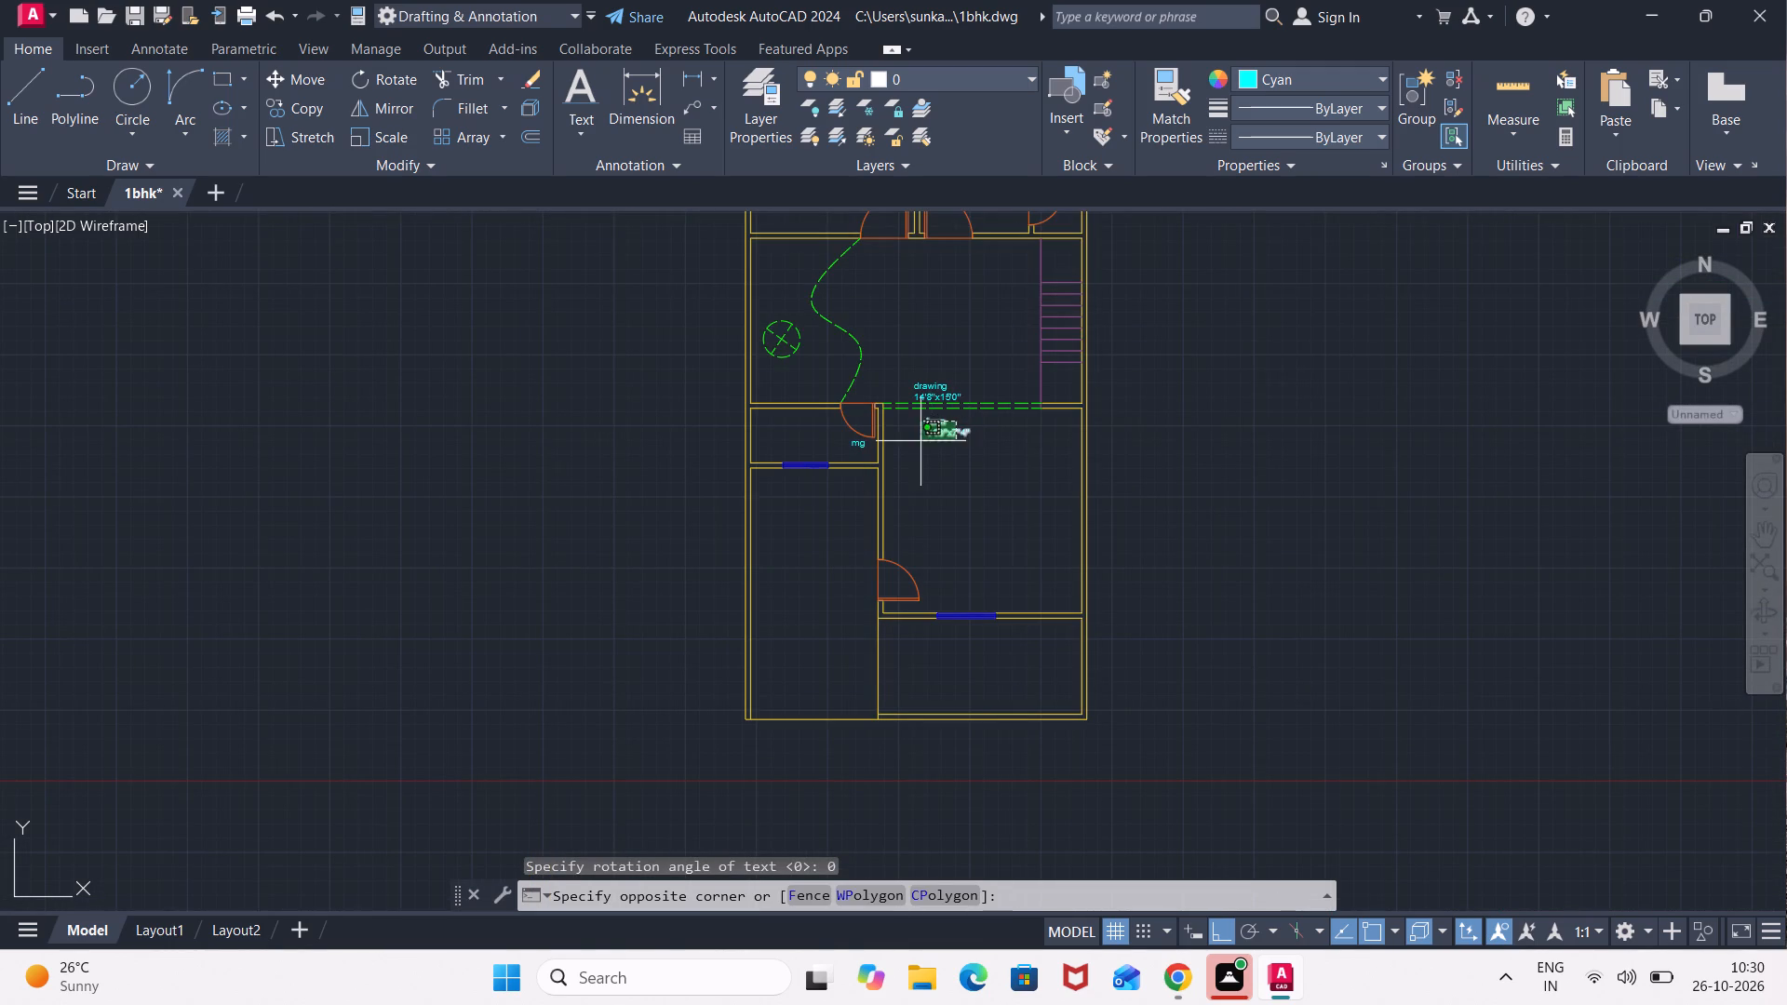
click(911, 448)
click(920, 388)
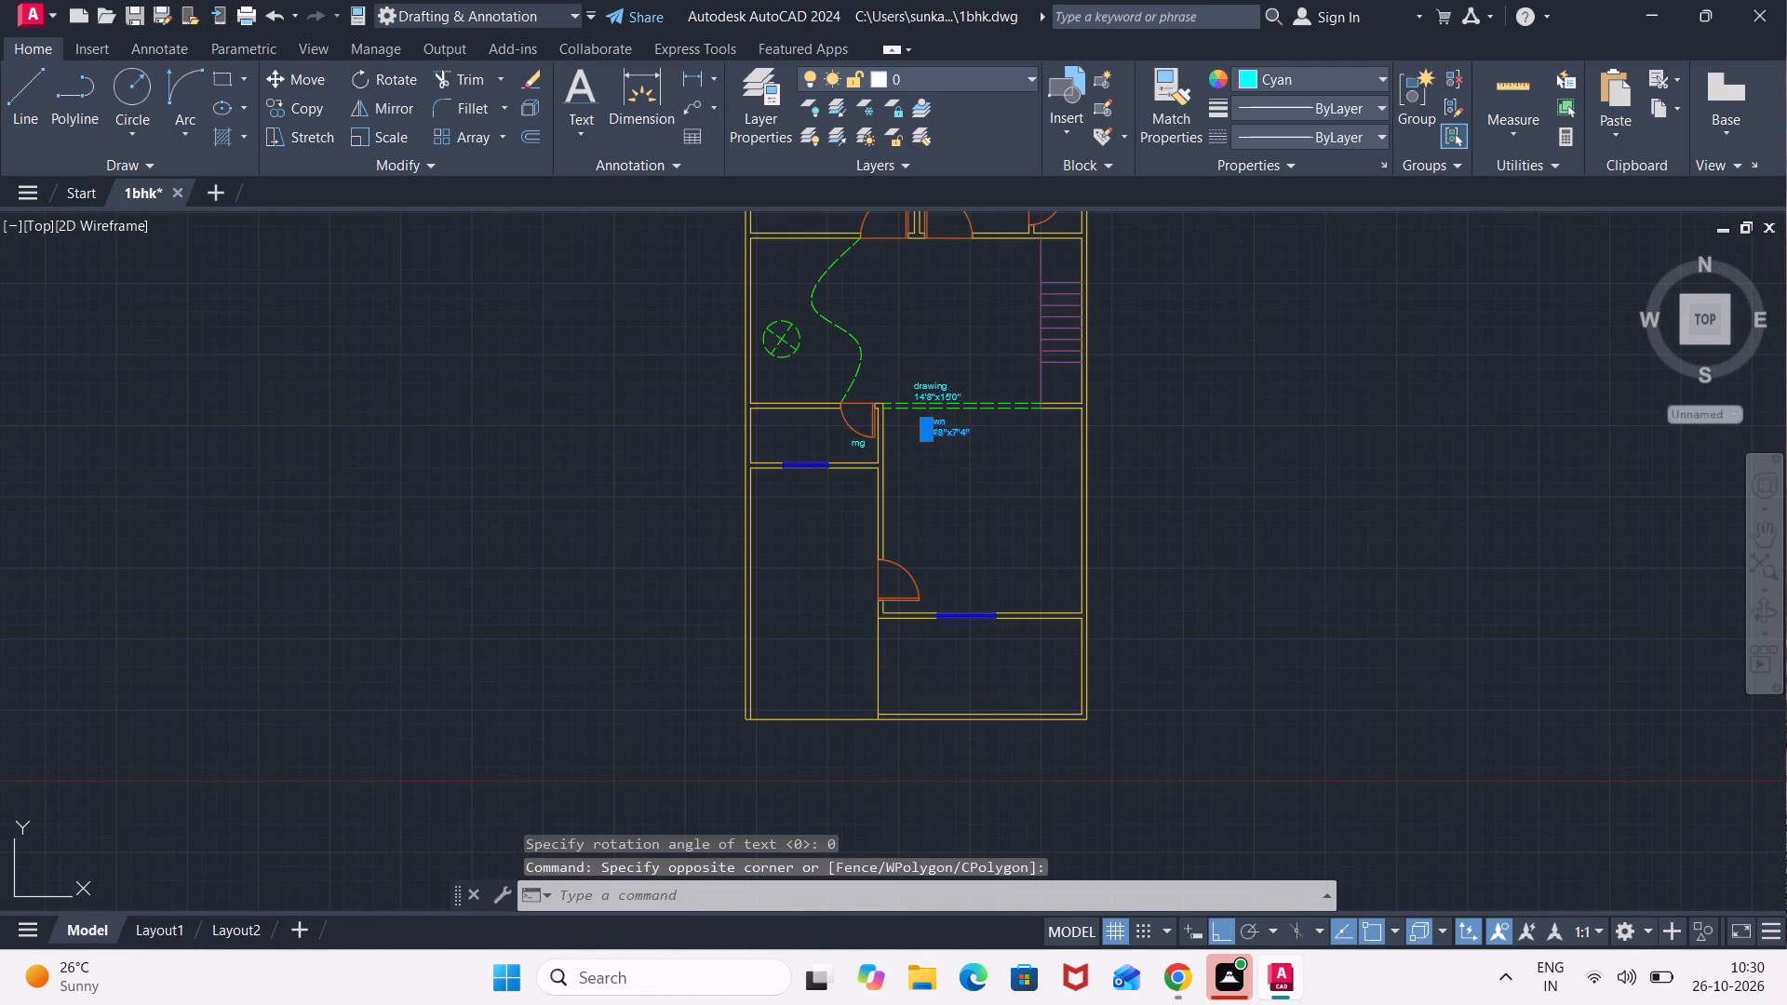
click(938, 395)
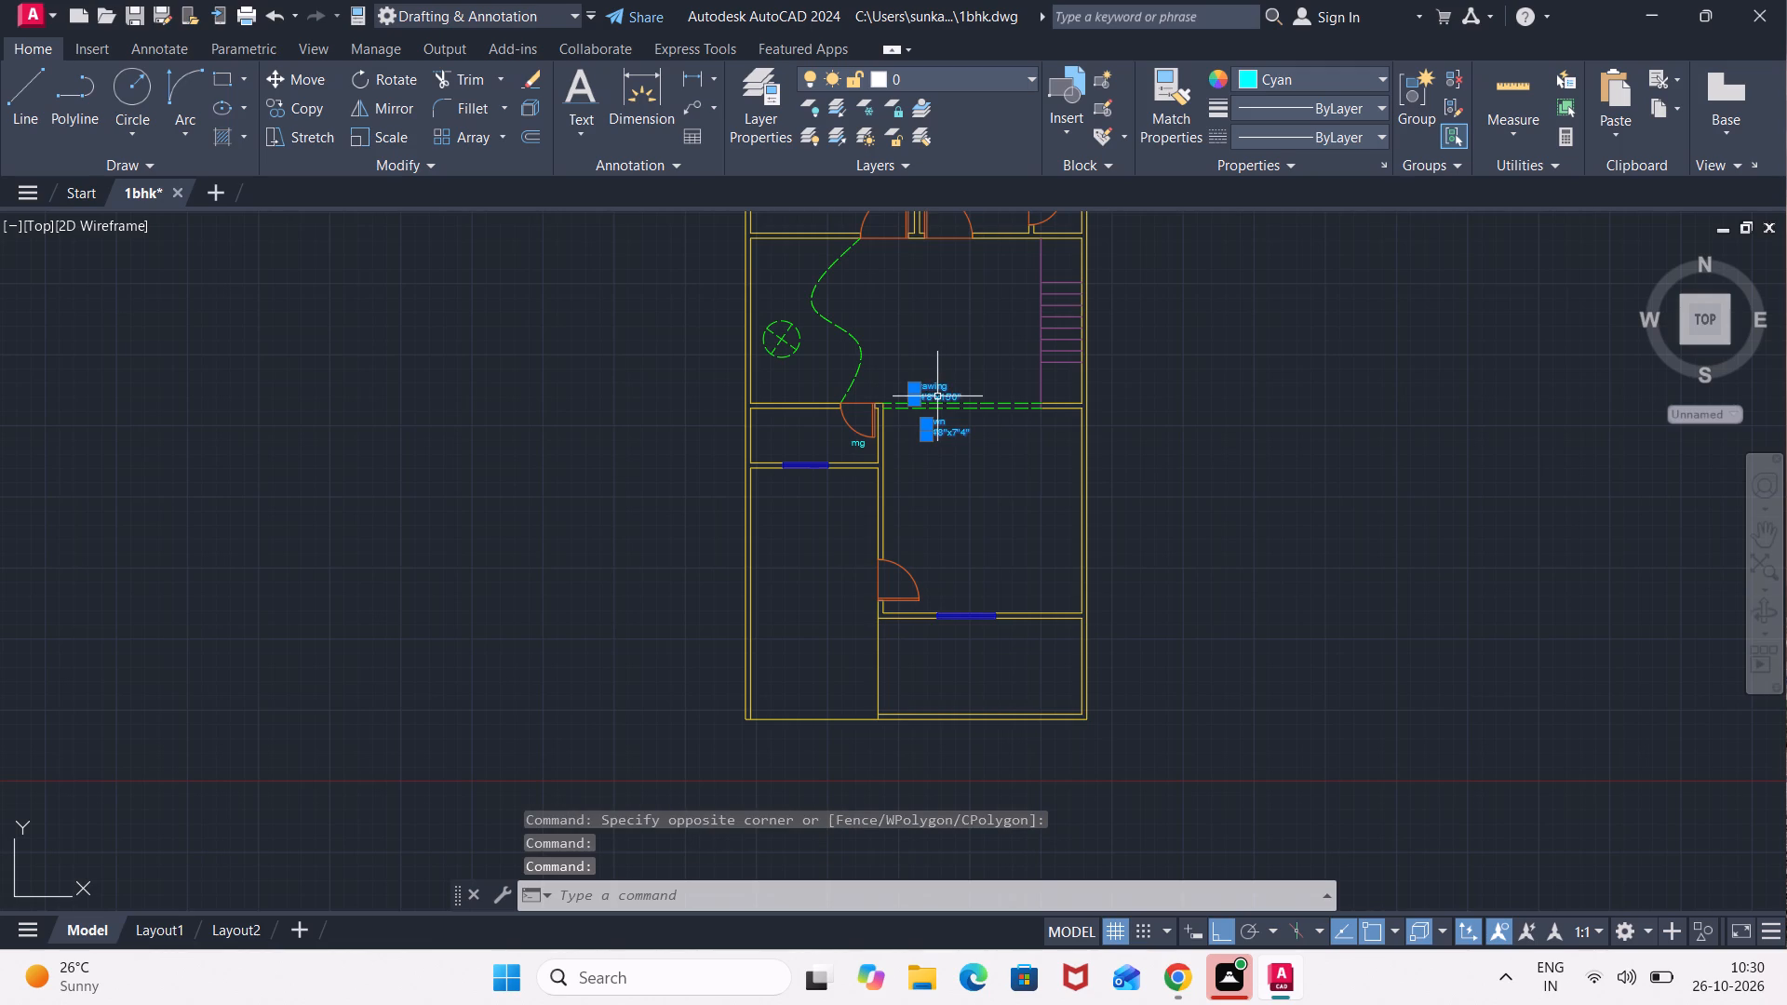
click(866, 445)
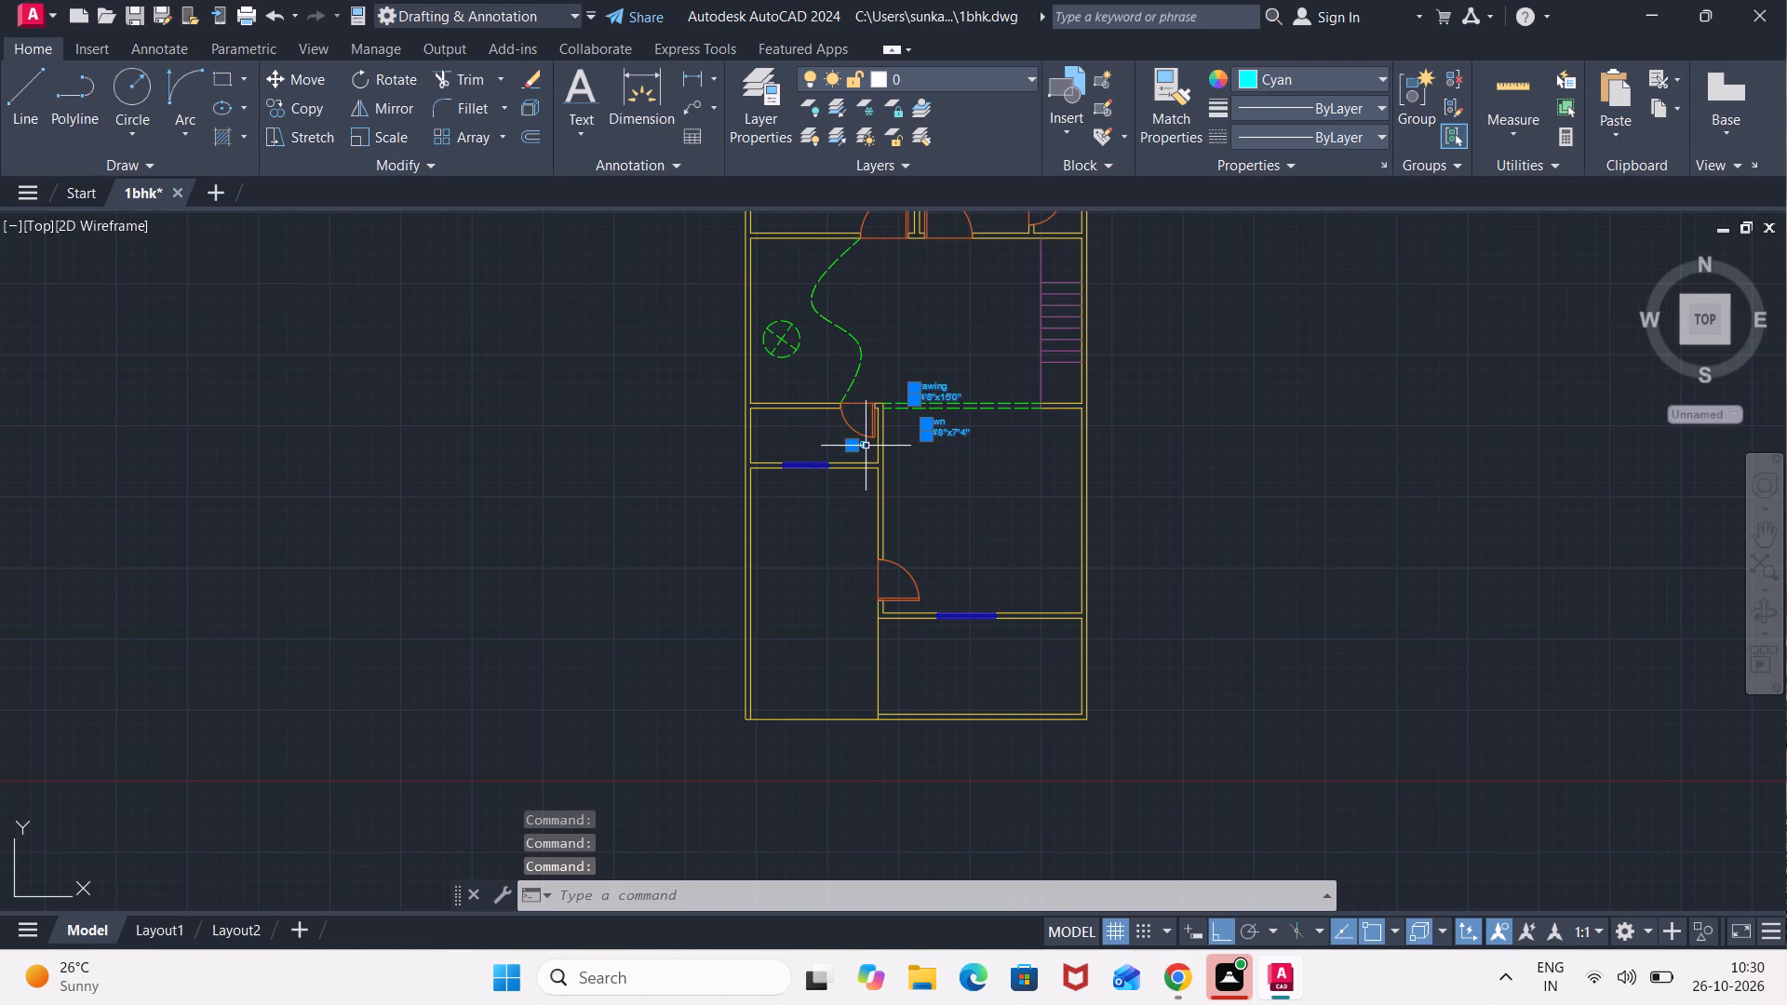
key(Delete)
Using single-line text 5" high at 0 rotation, label the room beside the kitchen "bed room", with 12'x14' on a second line.
scroll(915, 516, up, 1)
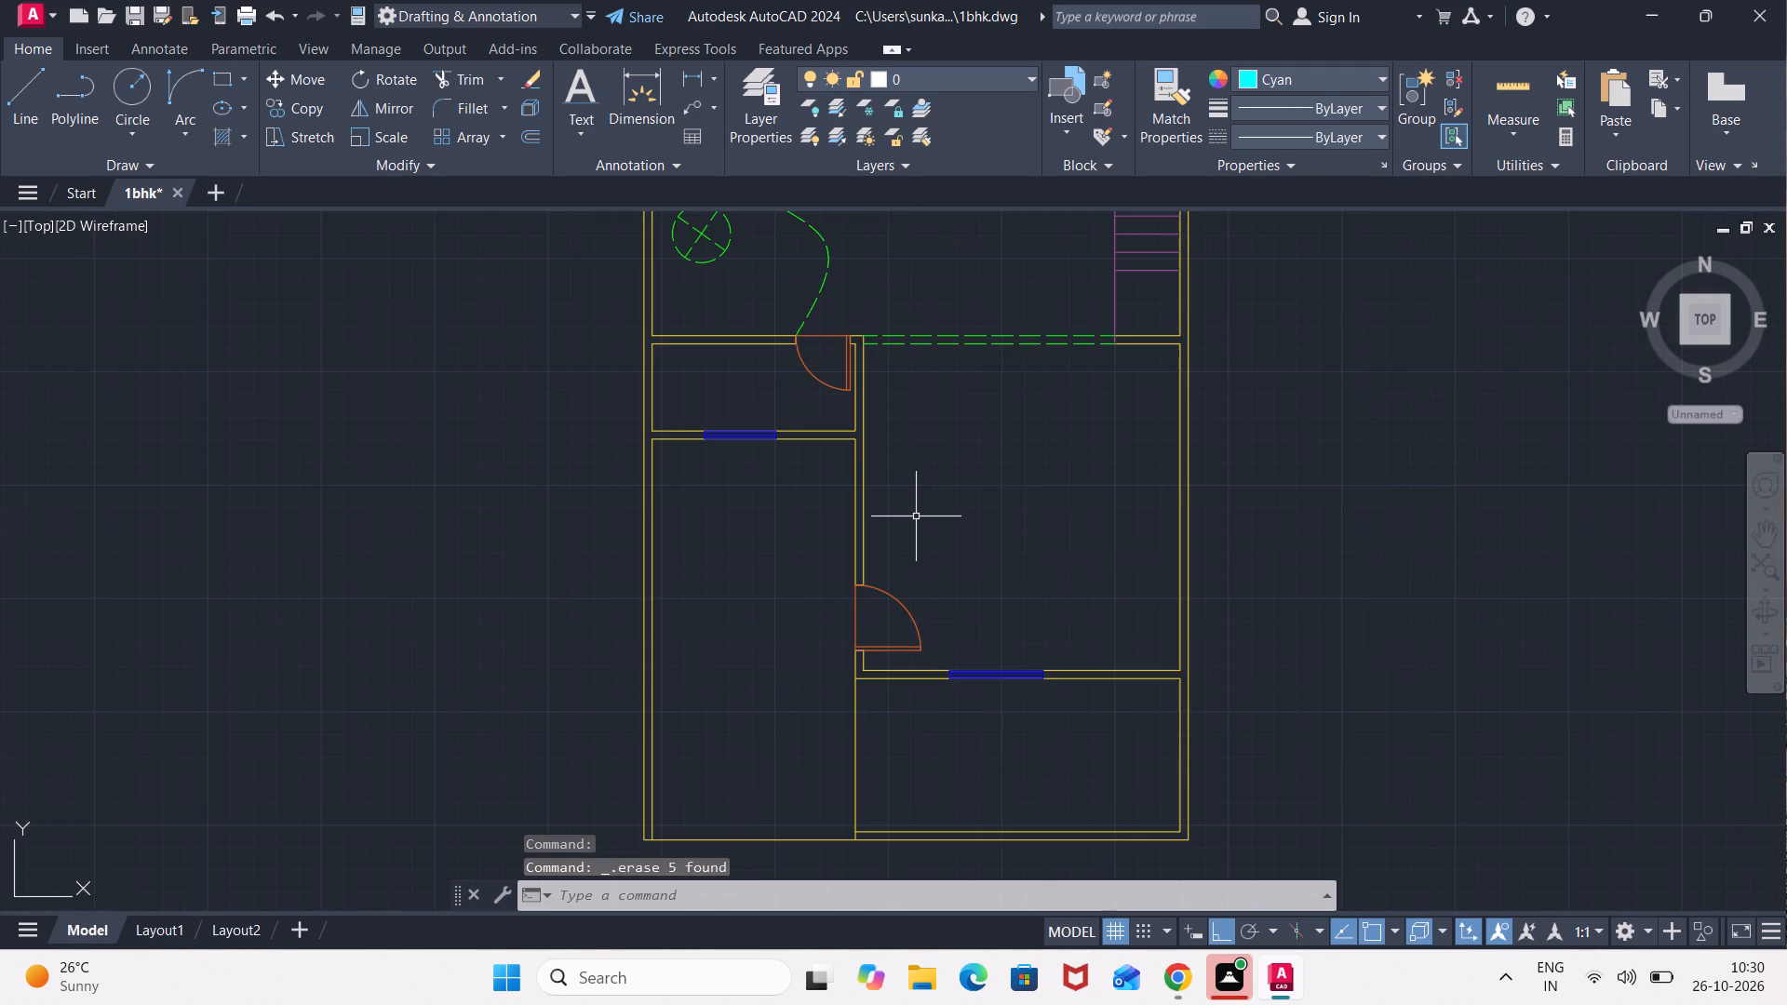
click(575, 133)
click(610, 234)
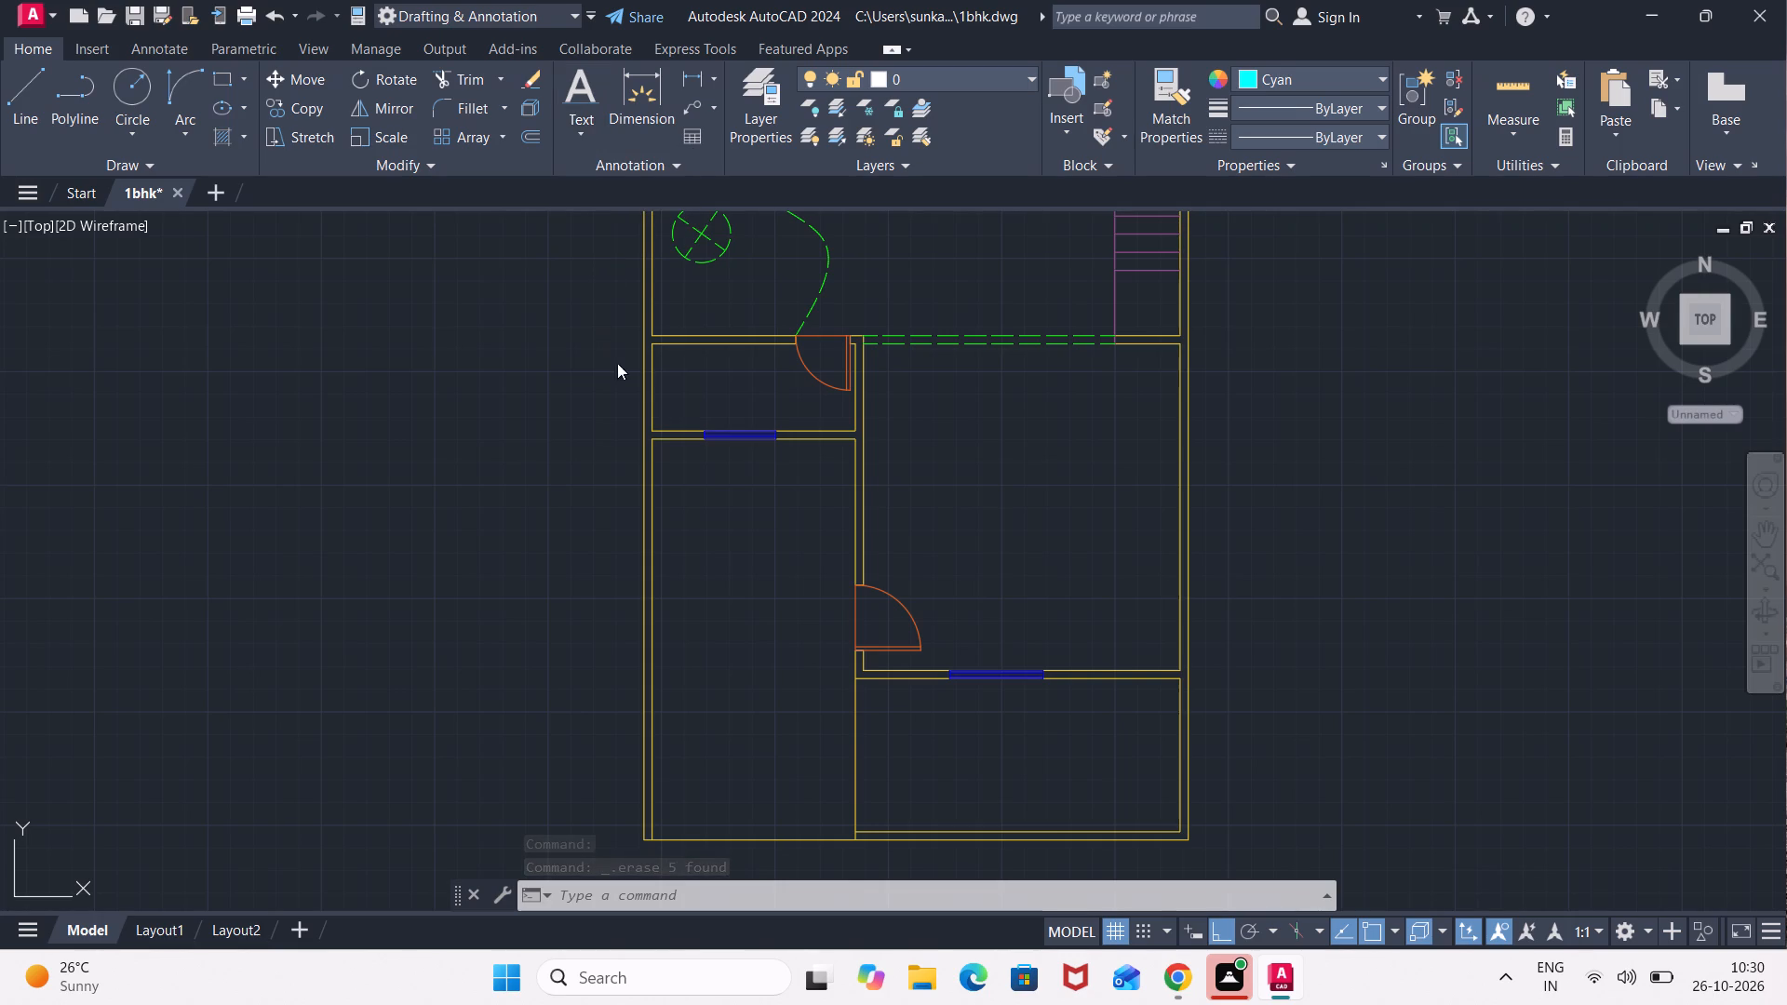
click(779, 499)
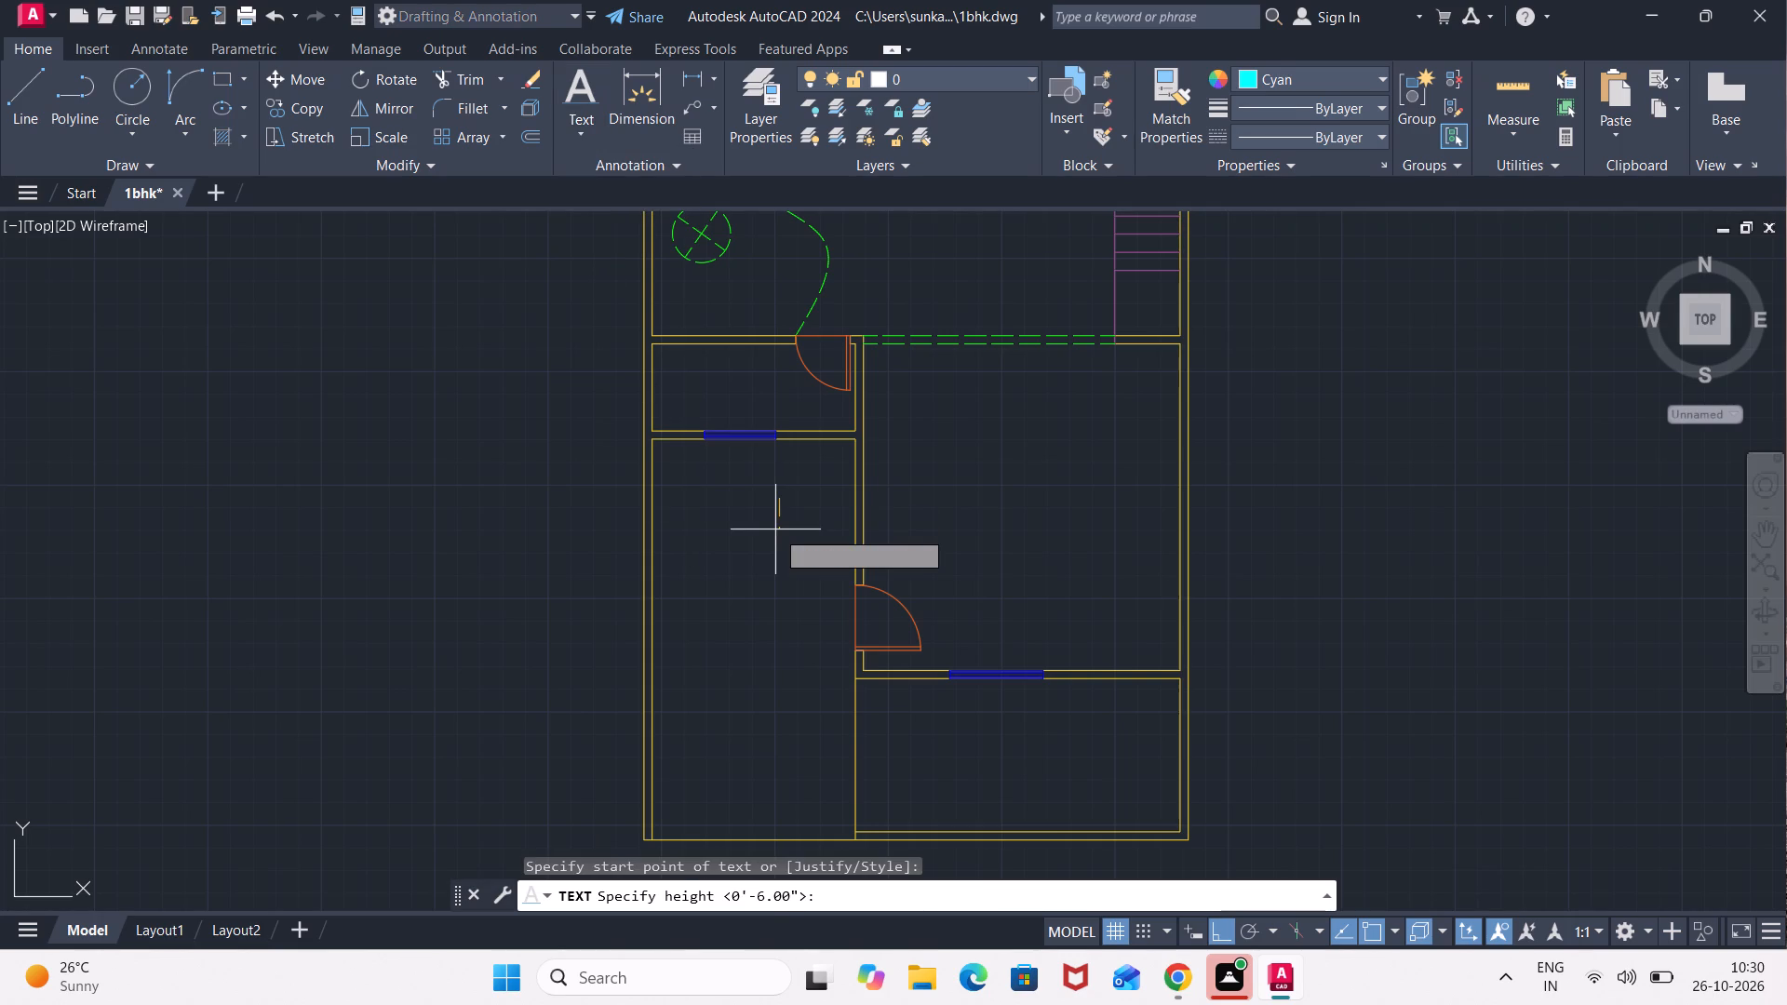
text(5")
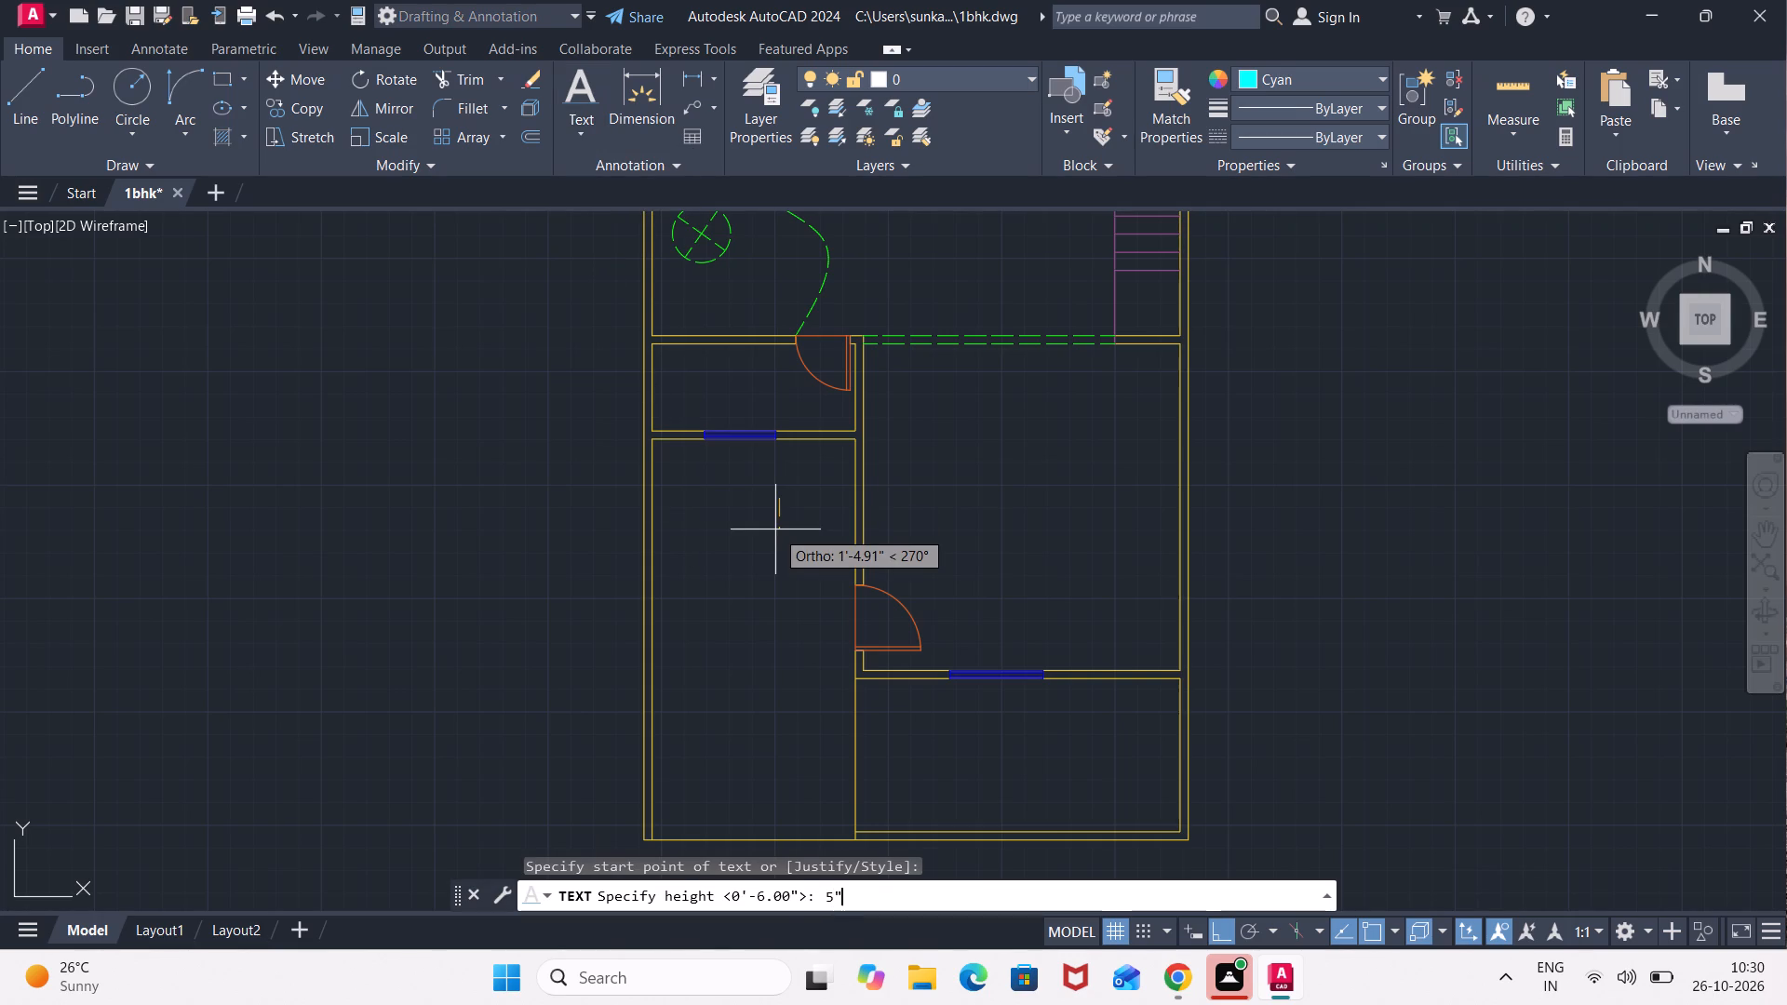
key(Return)
key(0)
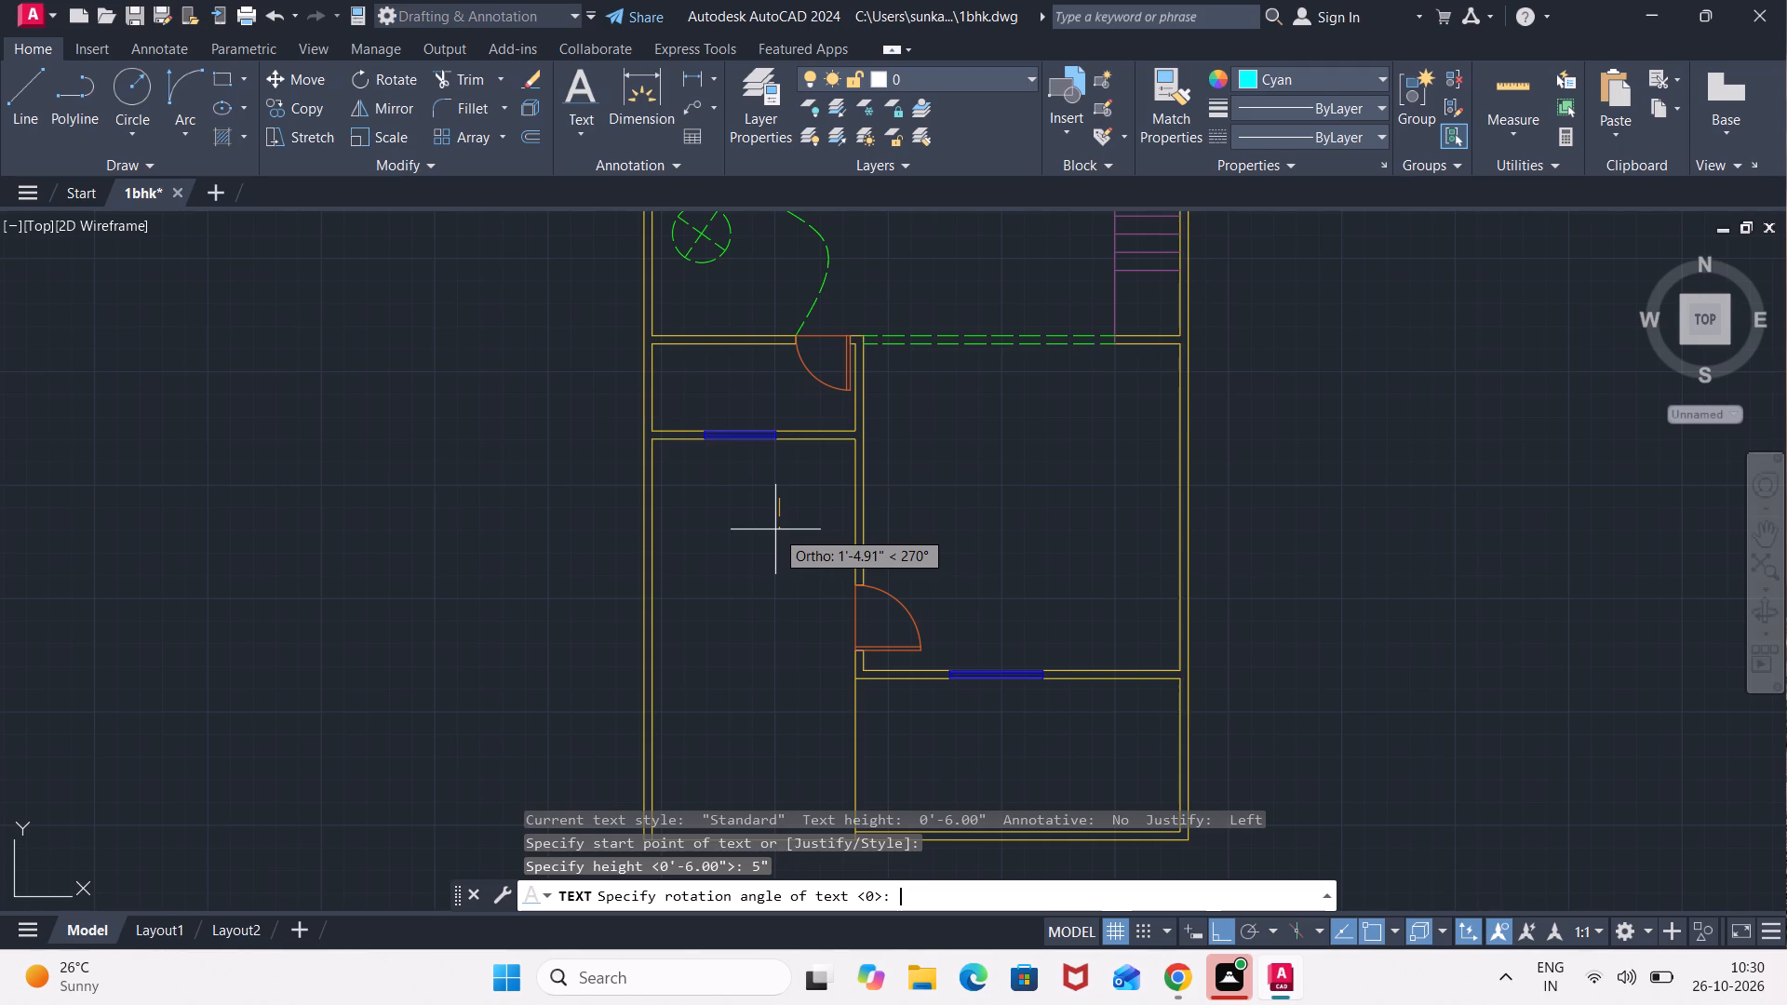
key(Return)
middle_drag(890, 295, 890, 294)
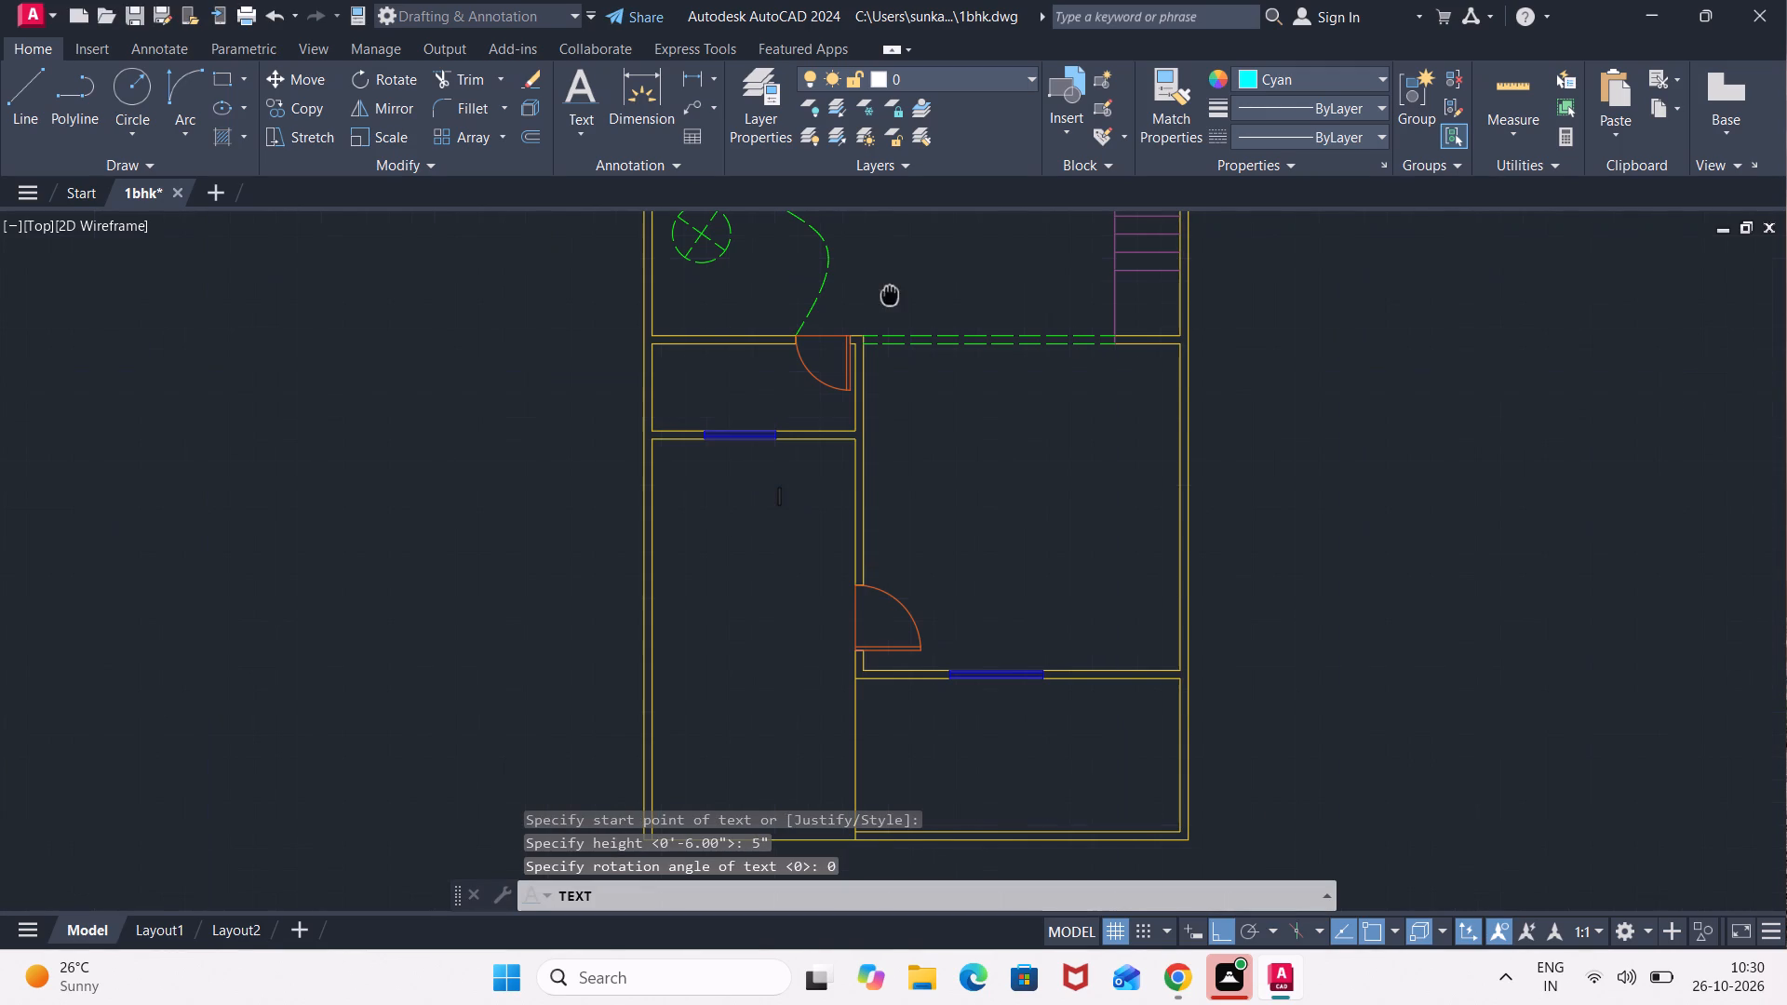
middle_drag(890, 294, 958, 511)
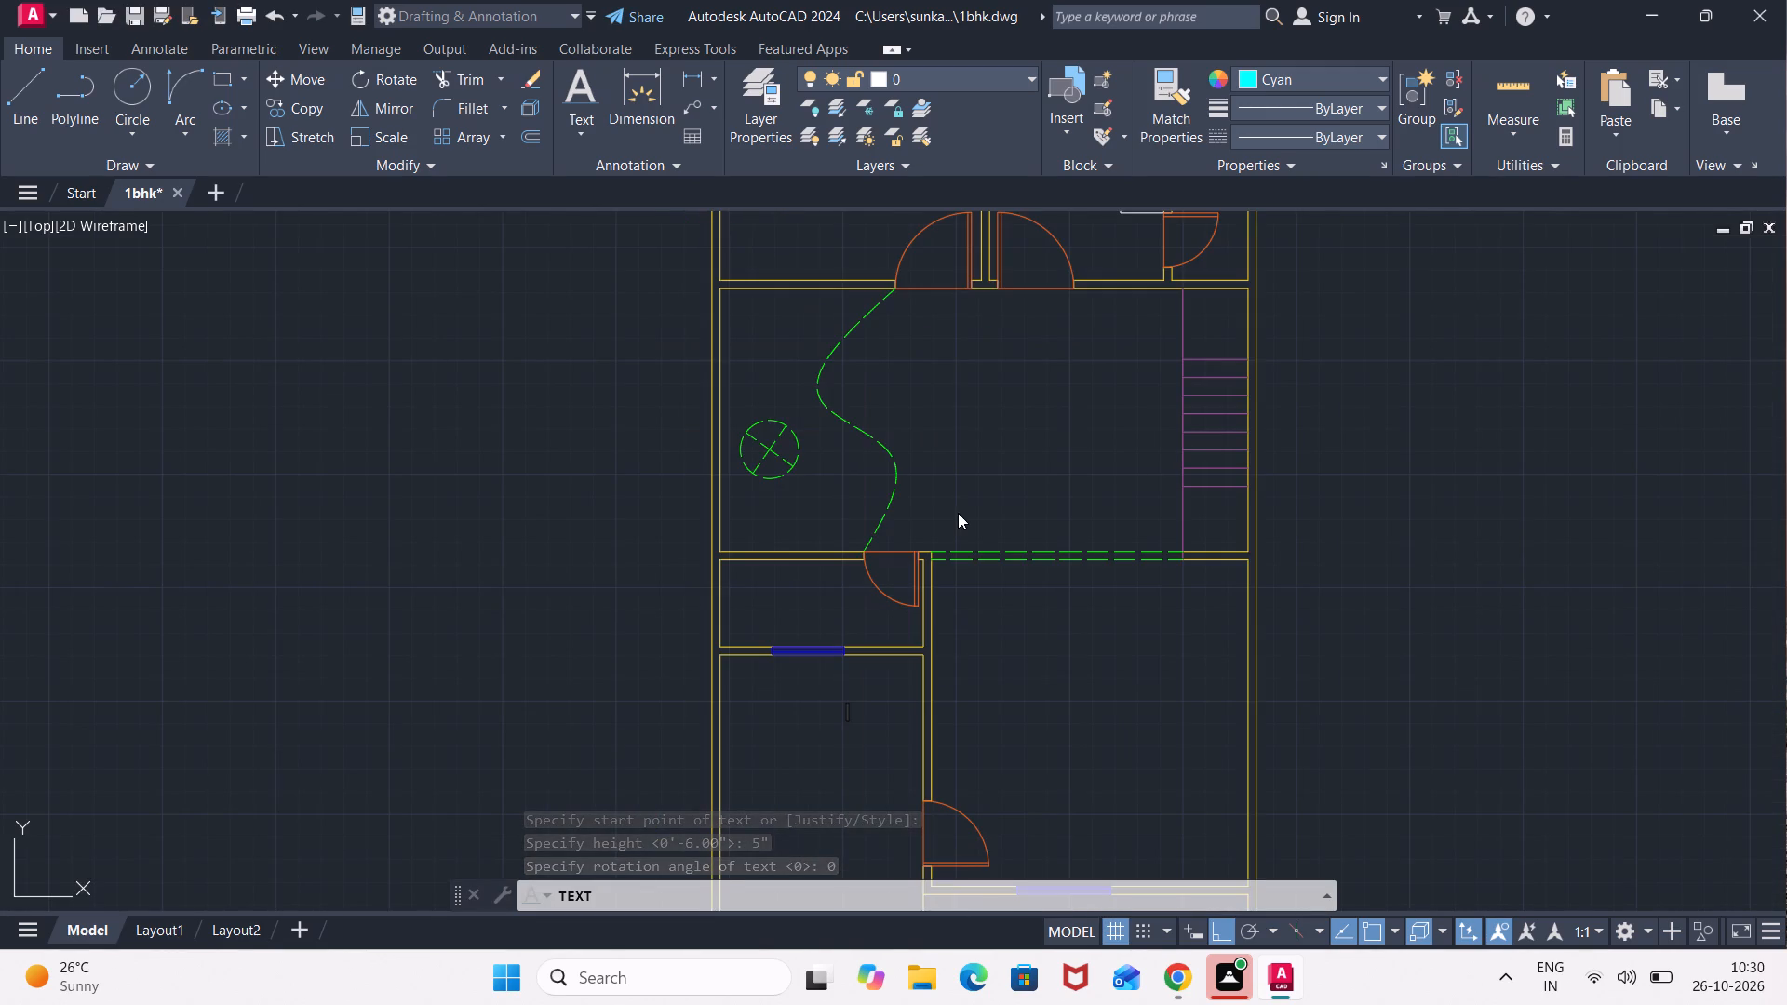
middle_drag(800, 329, 840, 502)
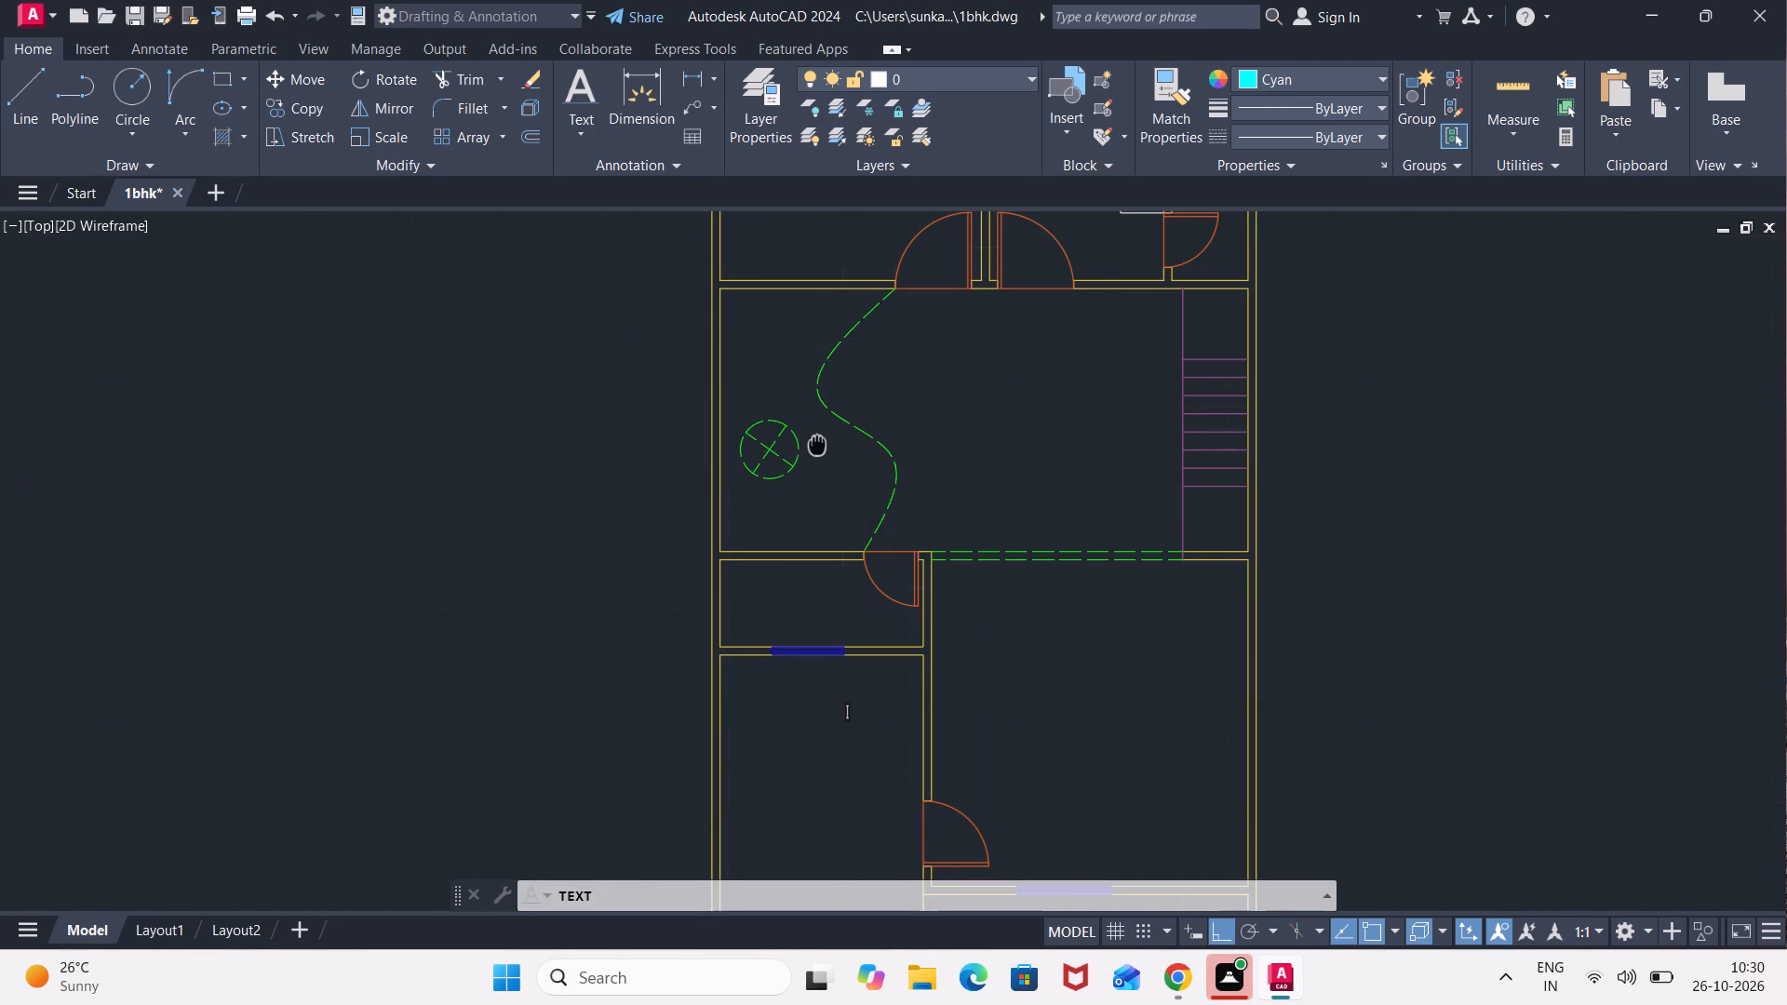
middle_drag(840, 502, 898, 577)
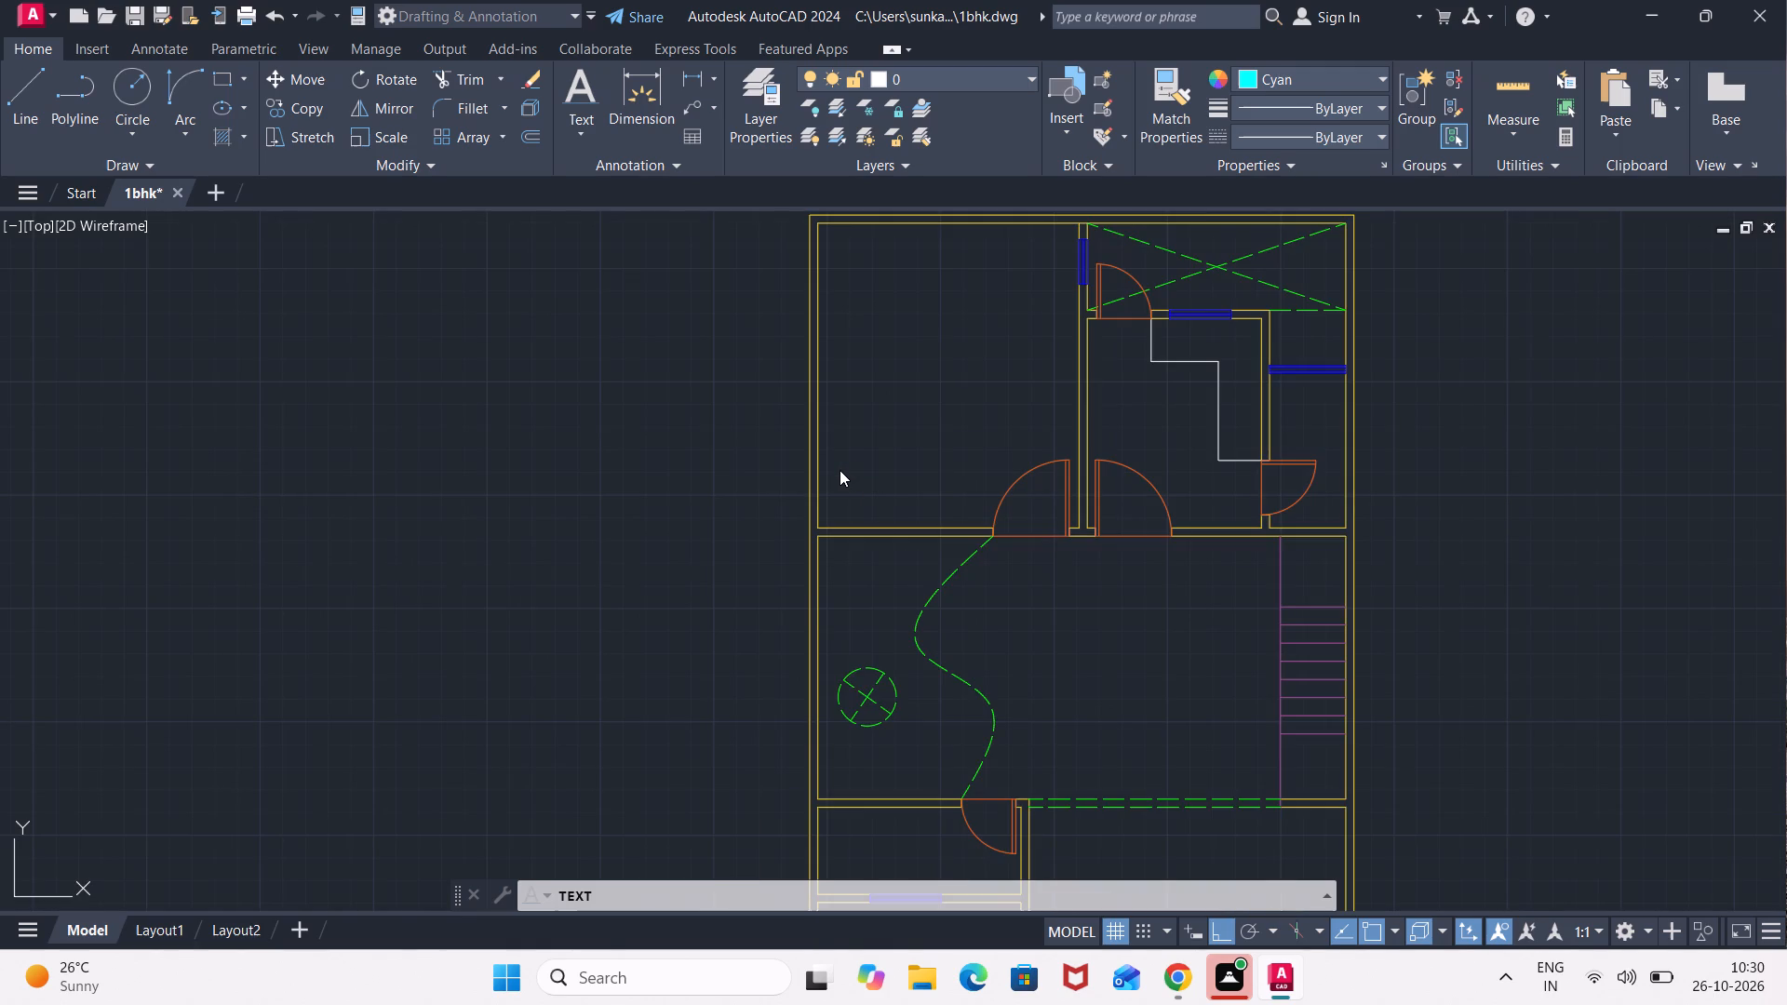
click(840, 470)
text(bed)
key(space)
text(room)
key(Return)
text(12')
text(x14')
Label the room with the stepped counter outline "kitchen", with 8'2"x9'8" on a second line.
click(1111, 412)
text(kitchen)
key(Return)
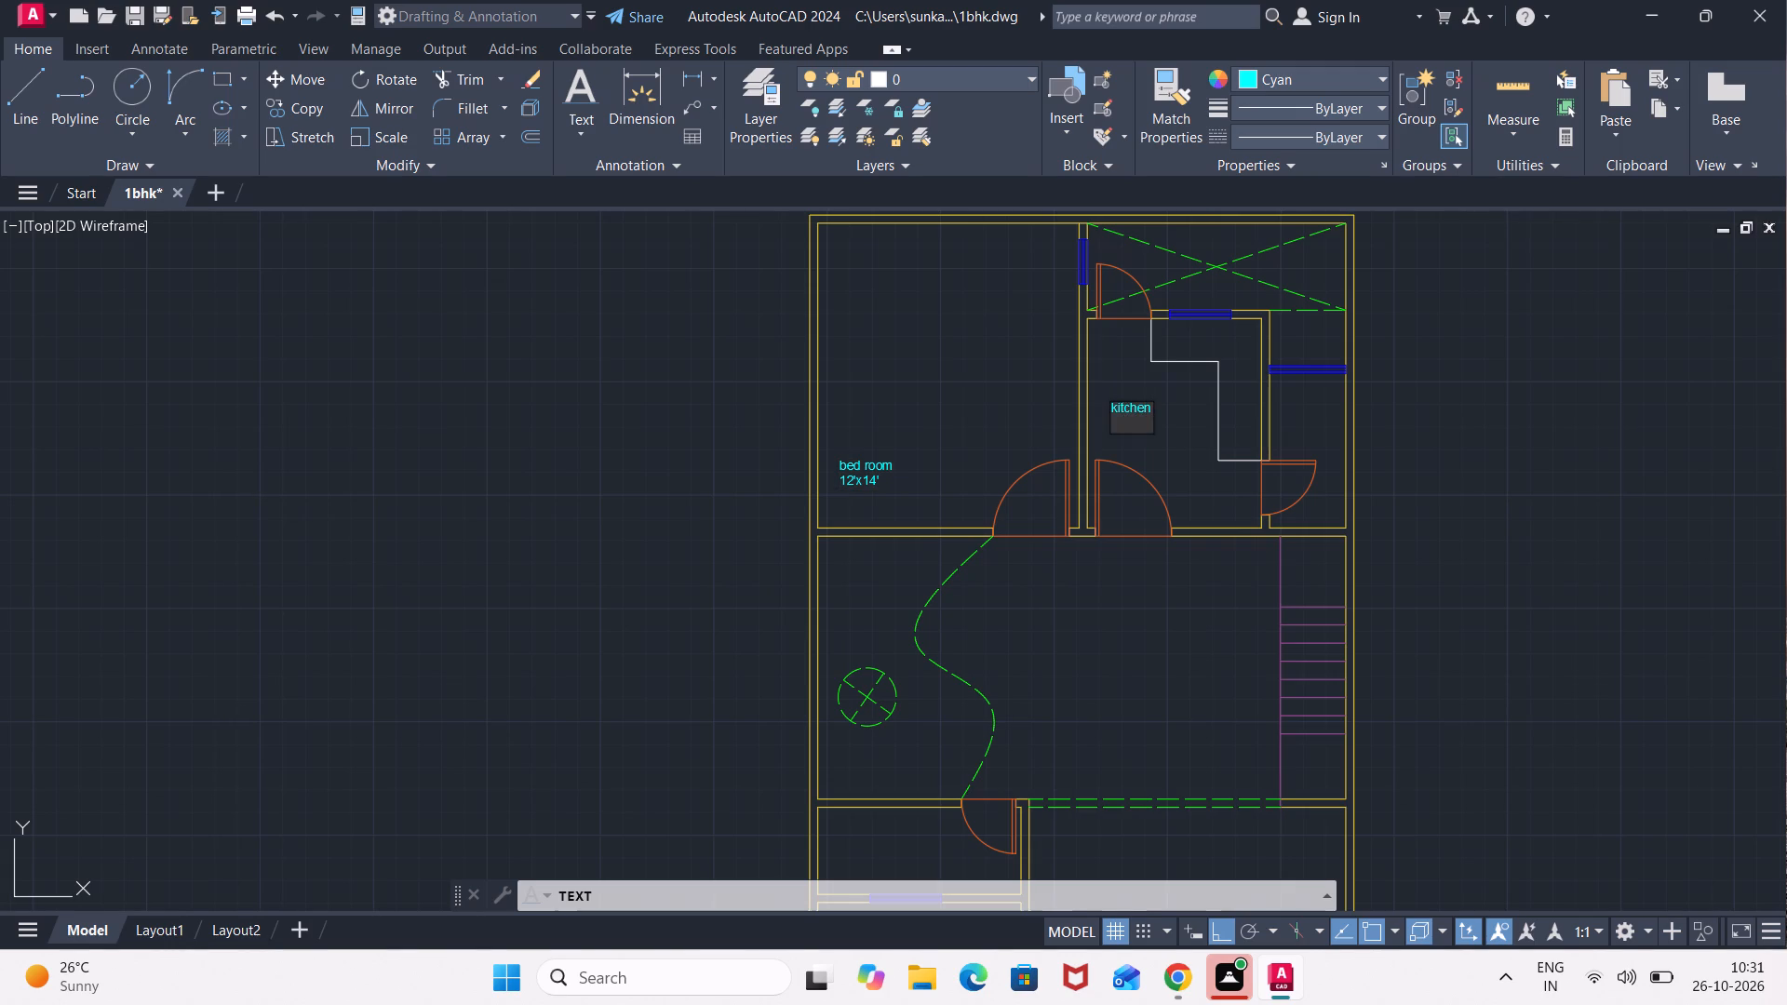
text(8'2"x)
key(9)
text('9)
key(BackSpace)
key(8)
key(shift+quotedbl)
Place the label "wash" in the area with crossed dashed lines above the kitchen and begin its second line.
scroll(1229, 273, up, 2)
middle_drag(1095, 251, 1073, 328)
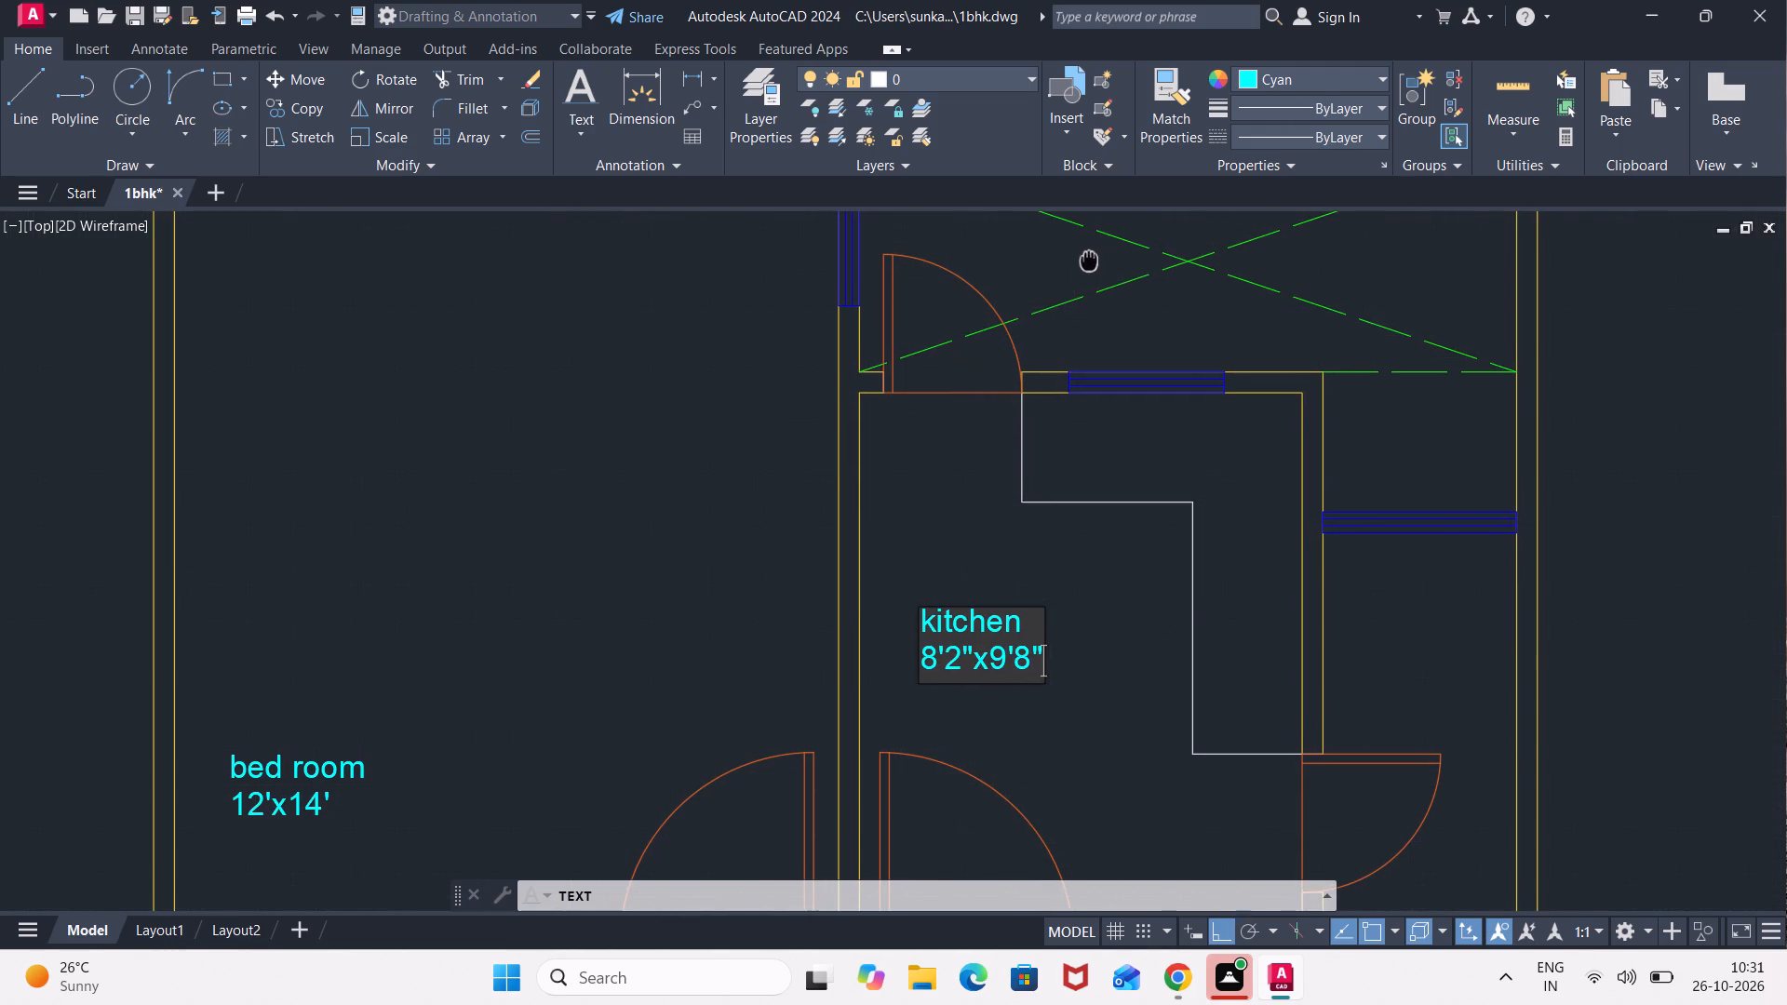
middle_drag(1073, 328, 1073, 342)
click(1031, 342)
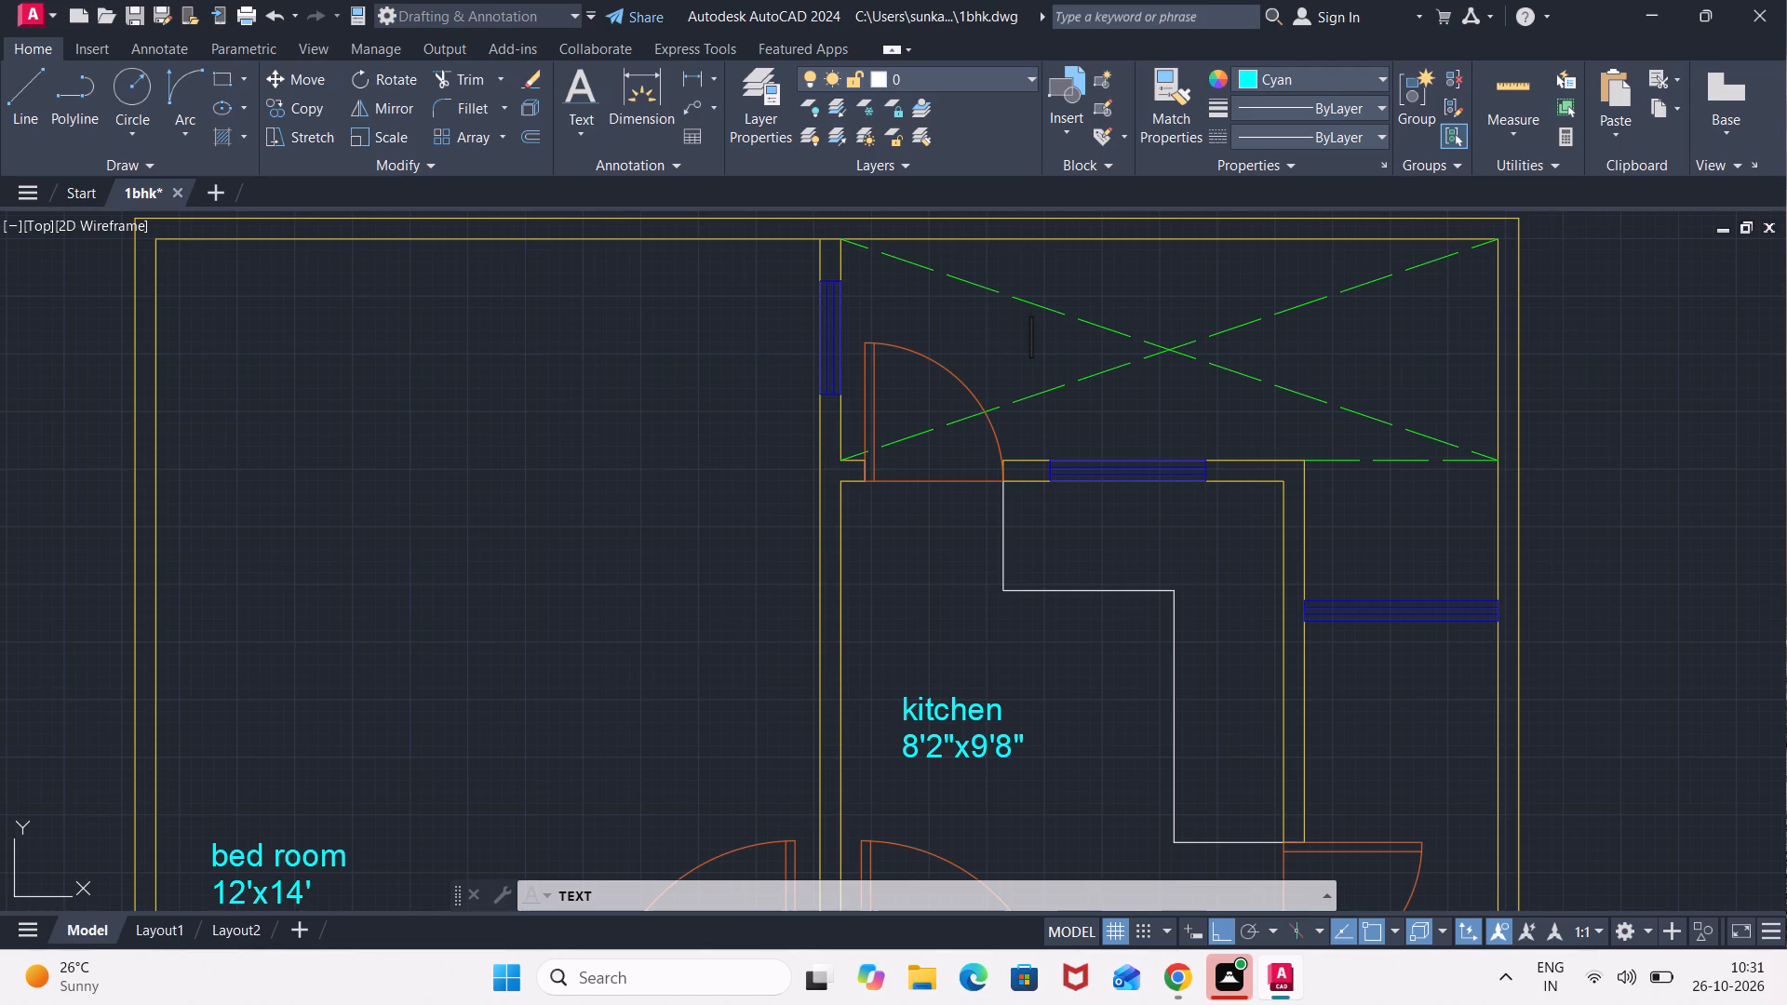
text(was)
key(h)
key(Return)
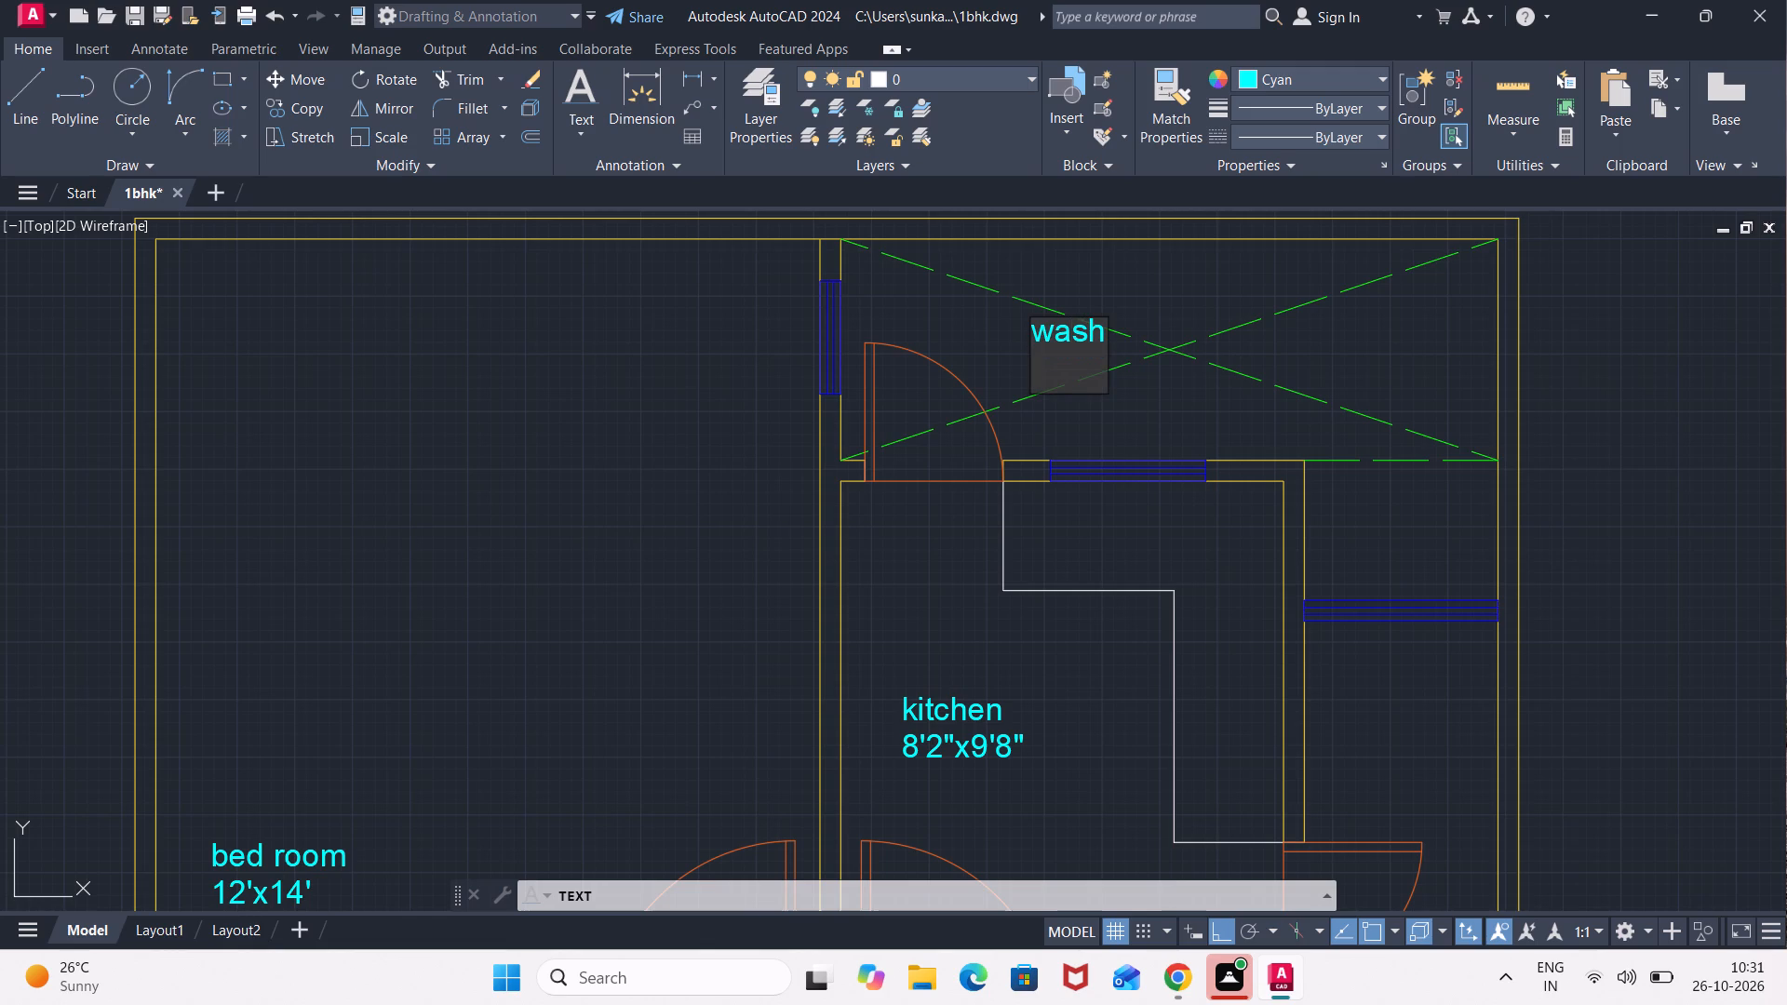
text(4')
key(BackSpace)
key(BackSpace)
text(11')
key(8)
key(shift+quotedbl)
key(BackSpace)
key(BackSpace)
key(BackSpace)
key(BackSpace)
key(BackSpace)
Enter 12'6"x4' as the second line of the "wash" label.
text(12')
text(6")
key(x)
key(4)
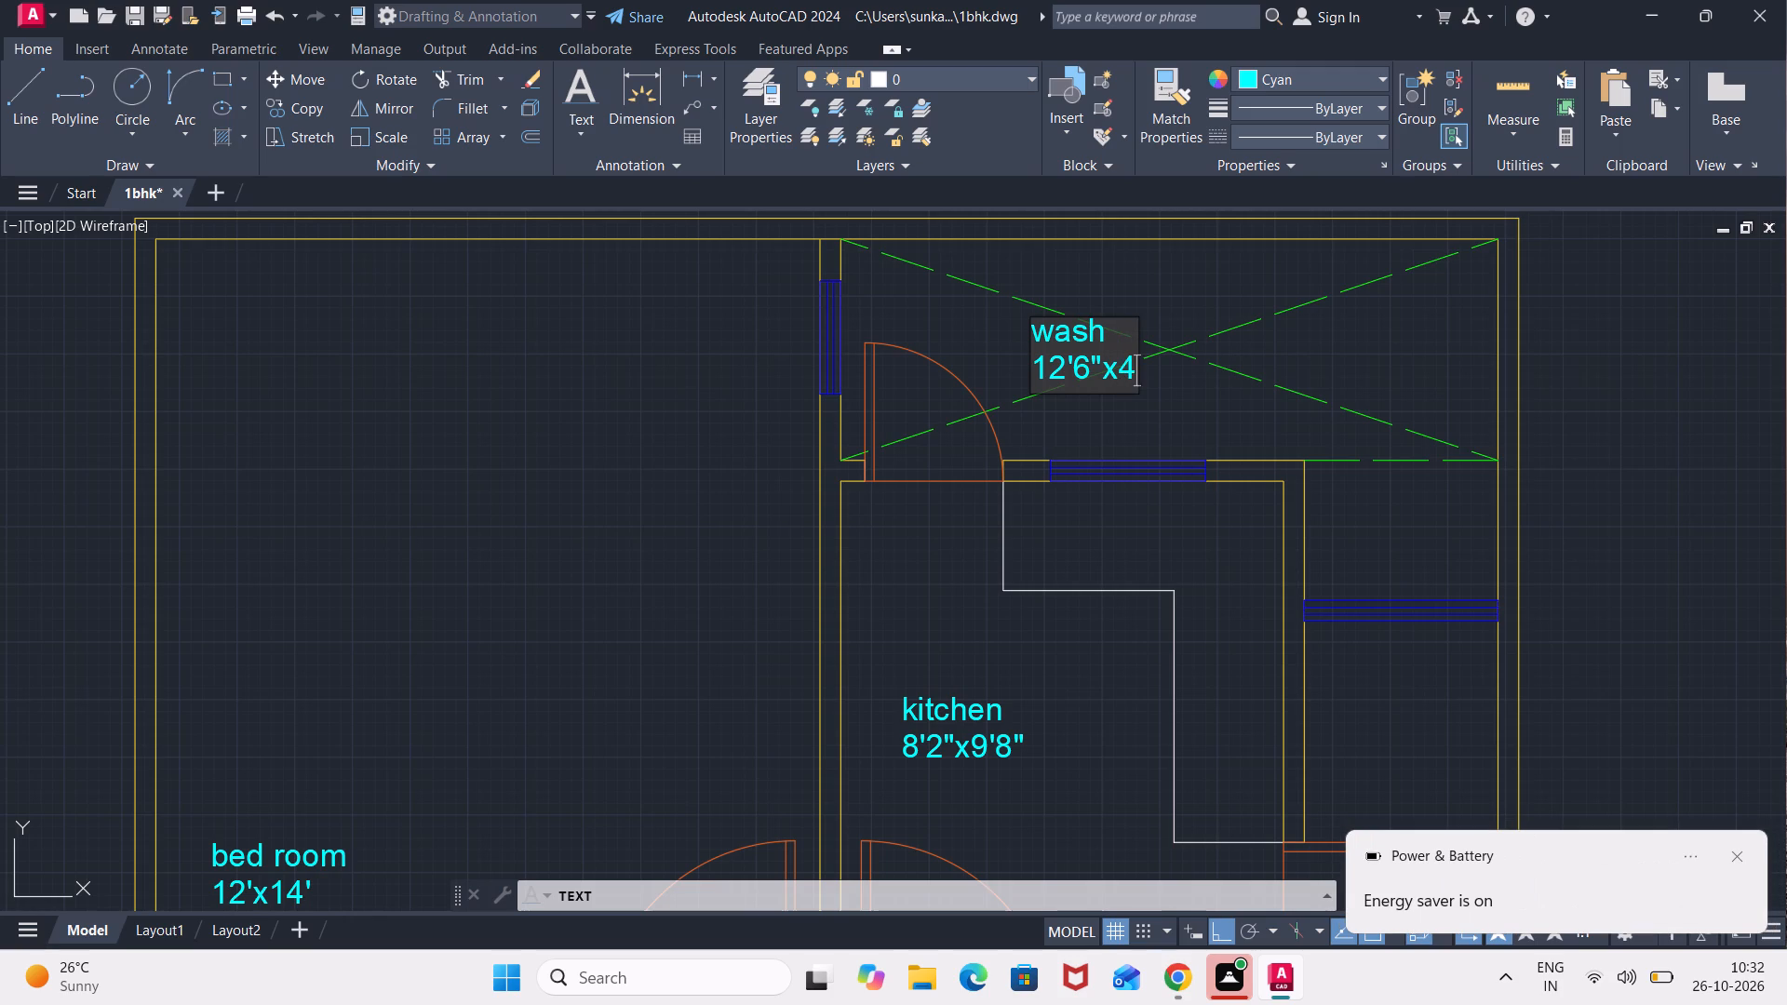
key(apostrophe)
Label the narrow room beside the kitchen "store", with 3'6" on a second line.
middle_drag(1330, 661, 1304, 625)
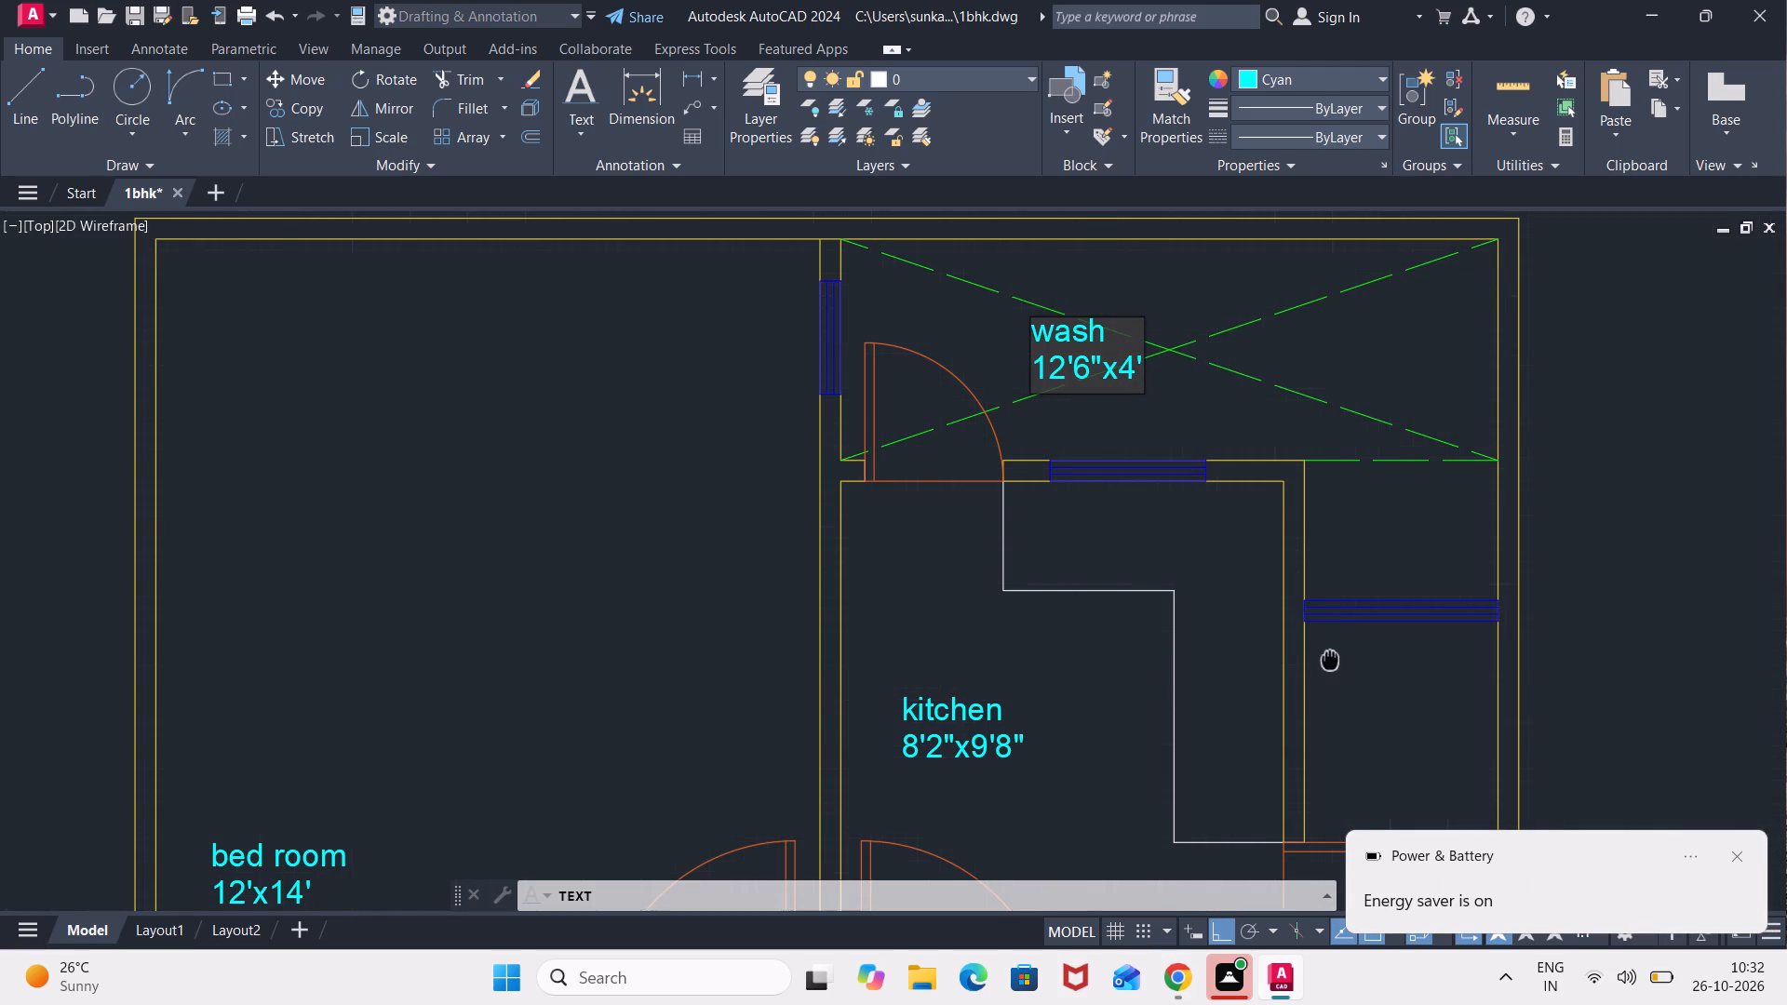
middle_drag(1304, 625, 1135, 464)
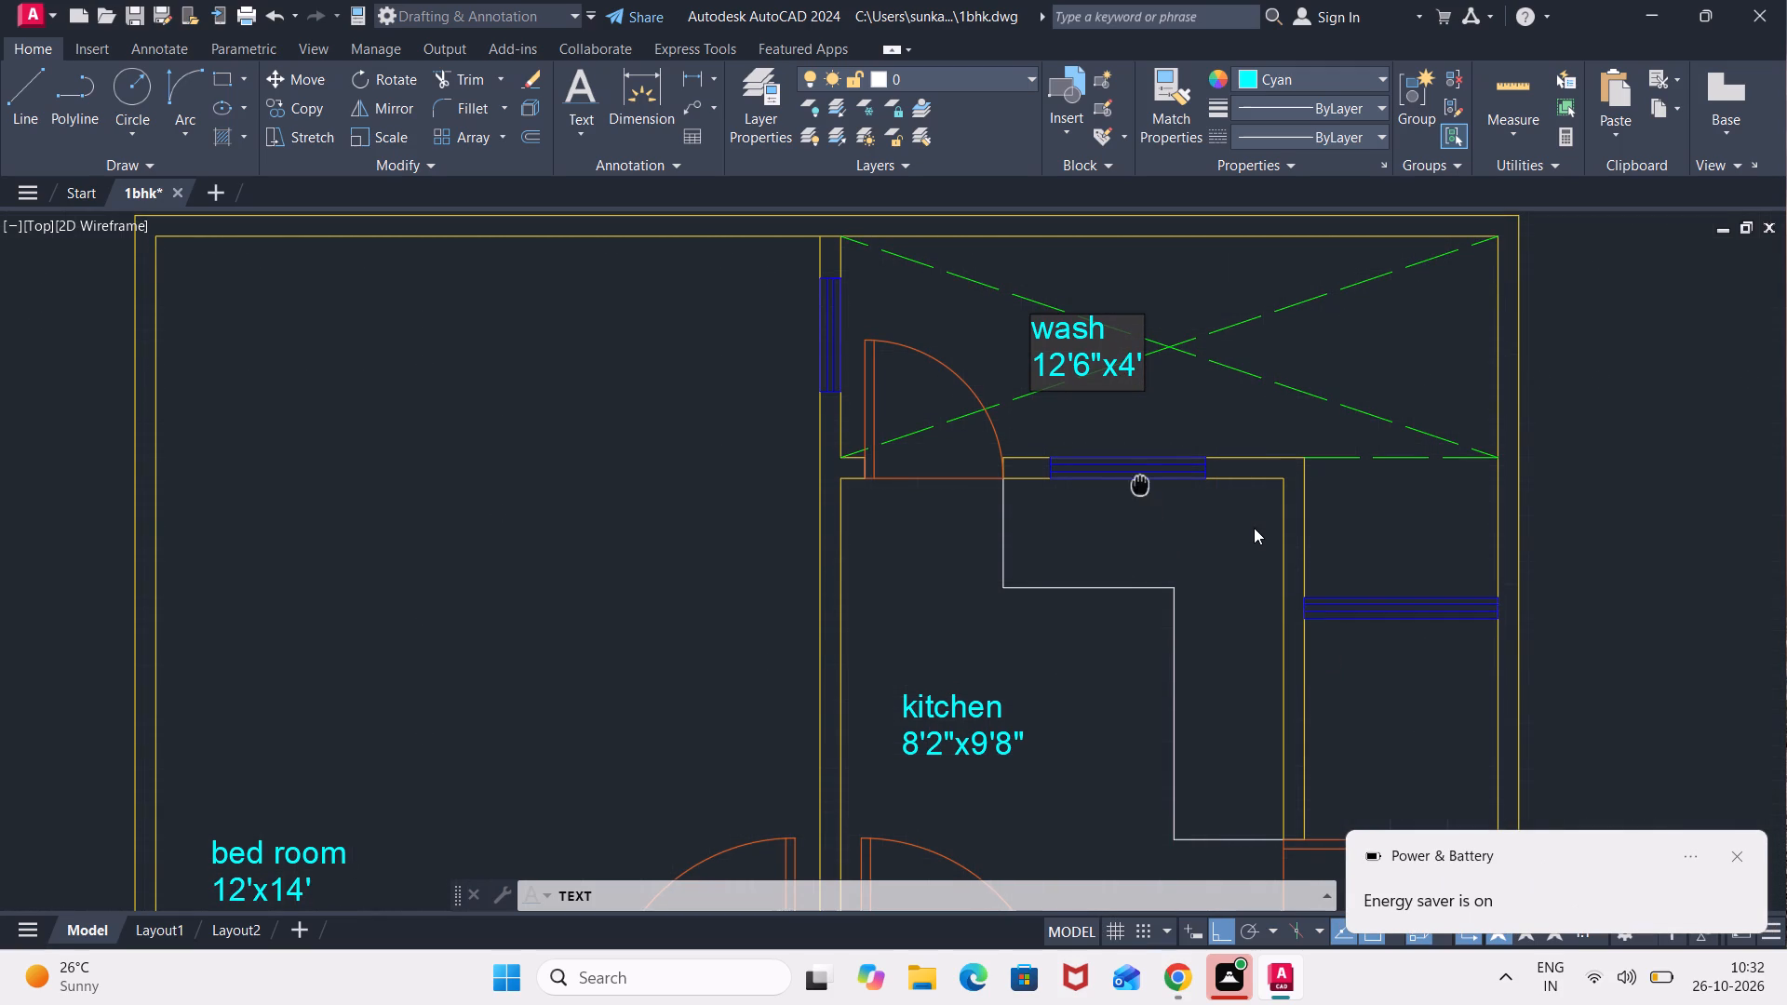
scroll(1254, 528, down, 3)
scroll(1245, 534, up, 5)
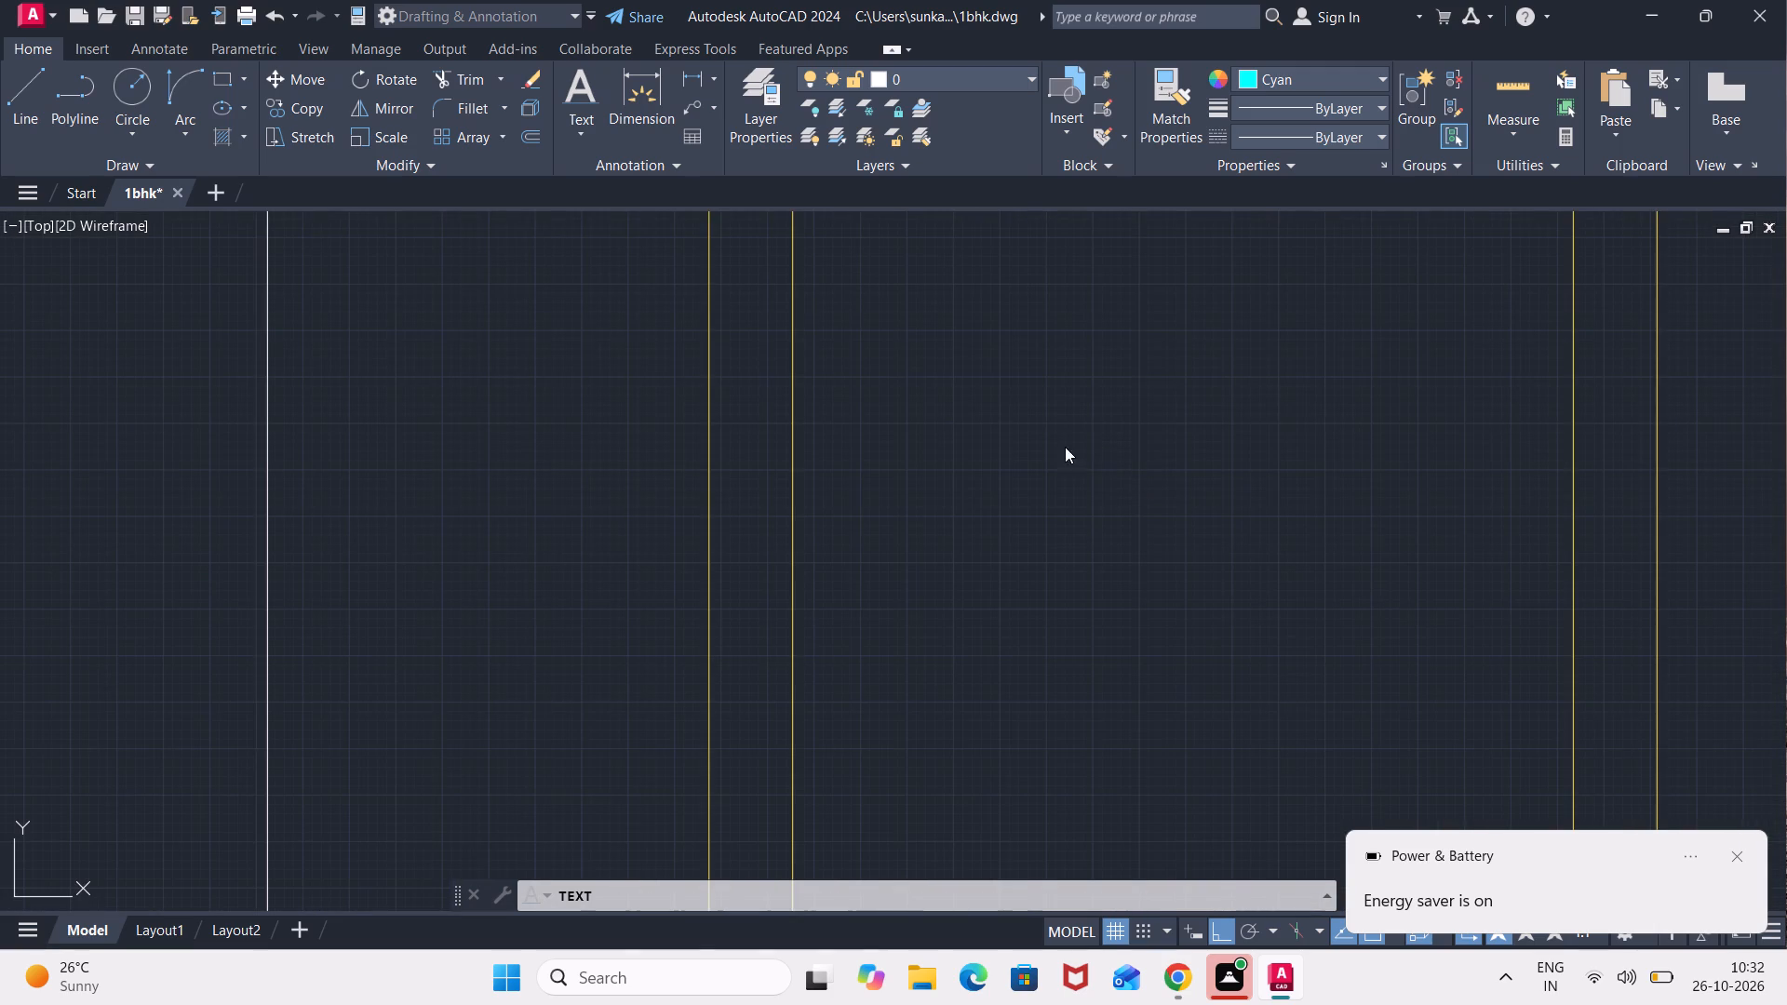
click(1048, 442)
scroll(1048, 442, down, 1)
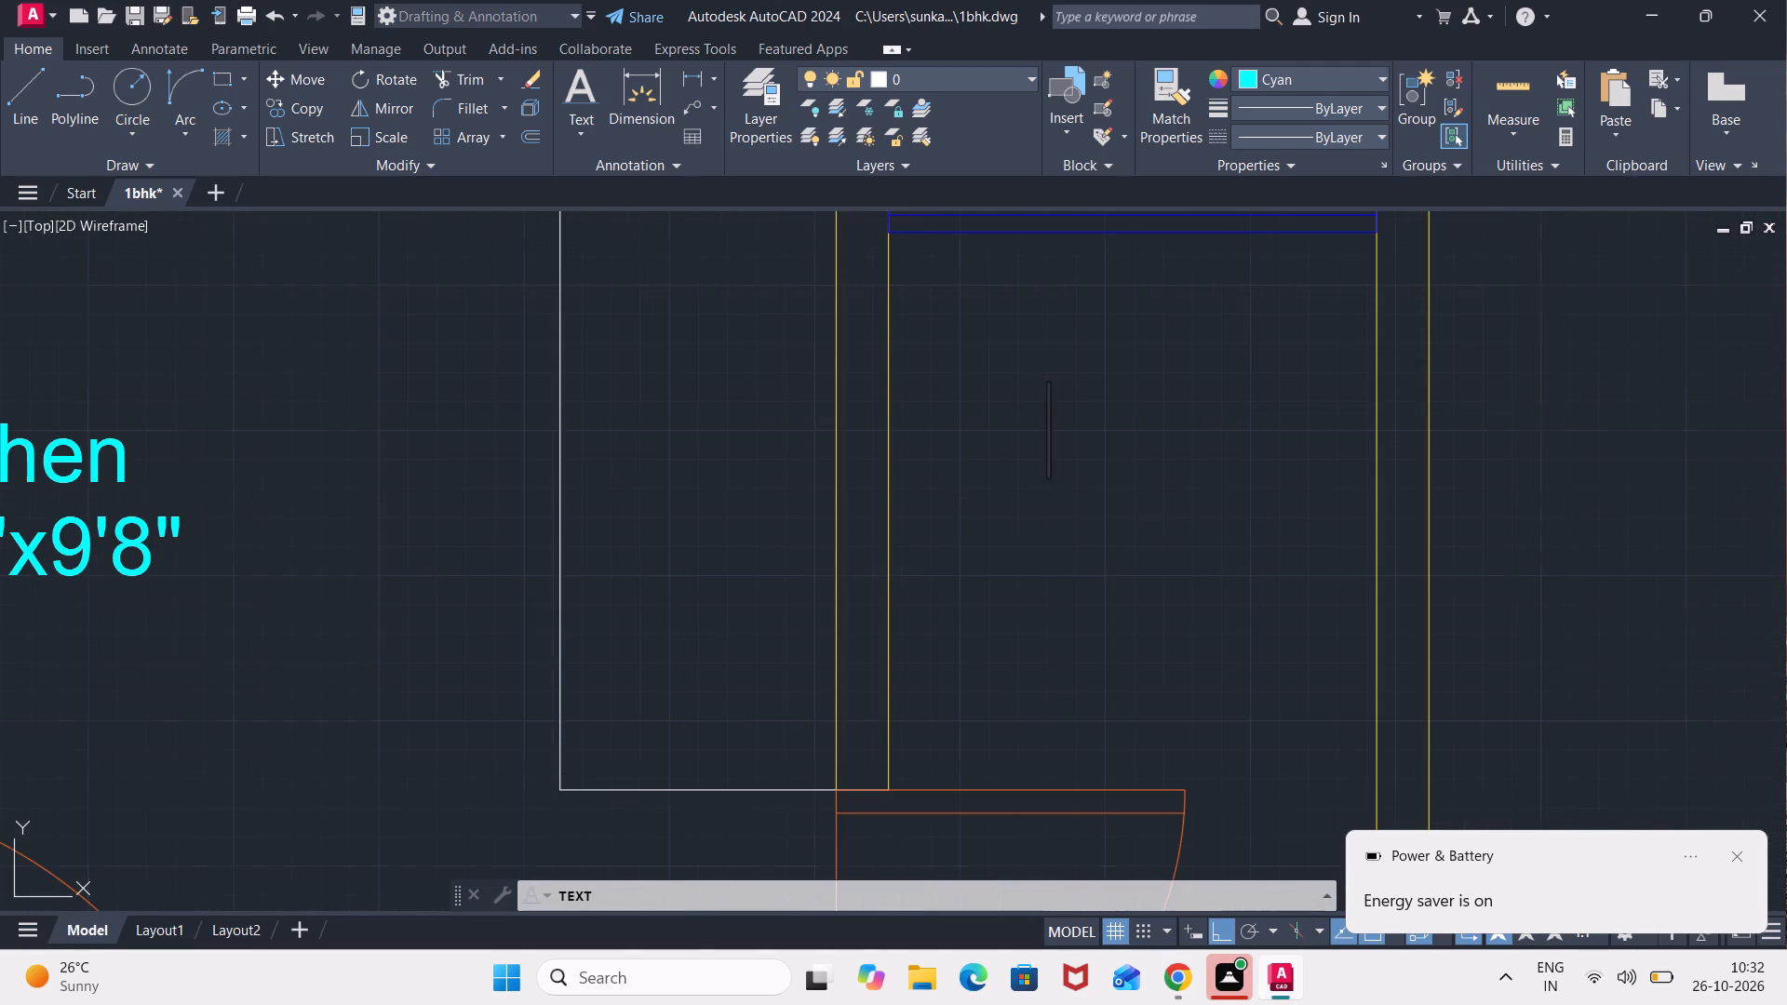
text(store)
key(Return)
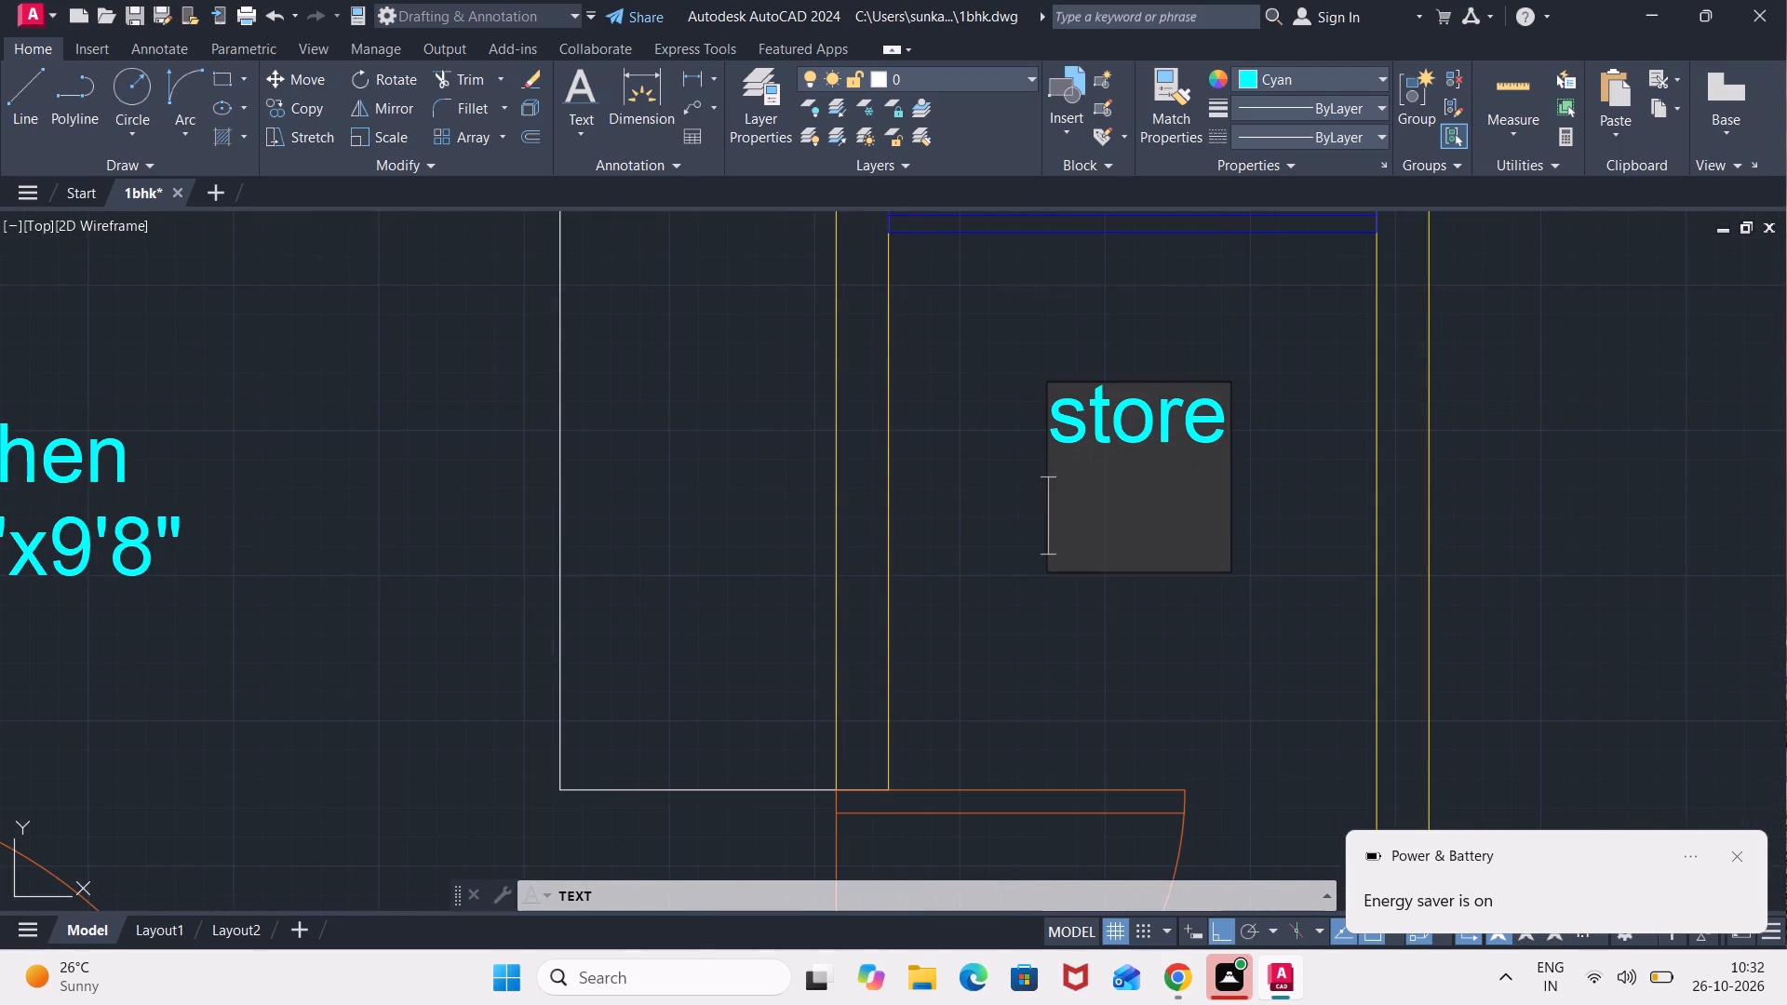
scroll(1048, 442, down, 2)
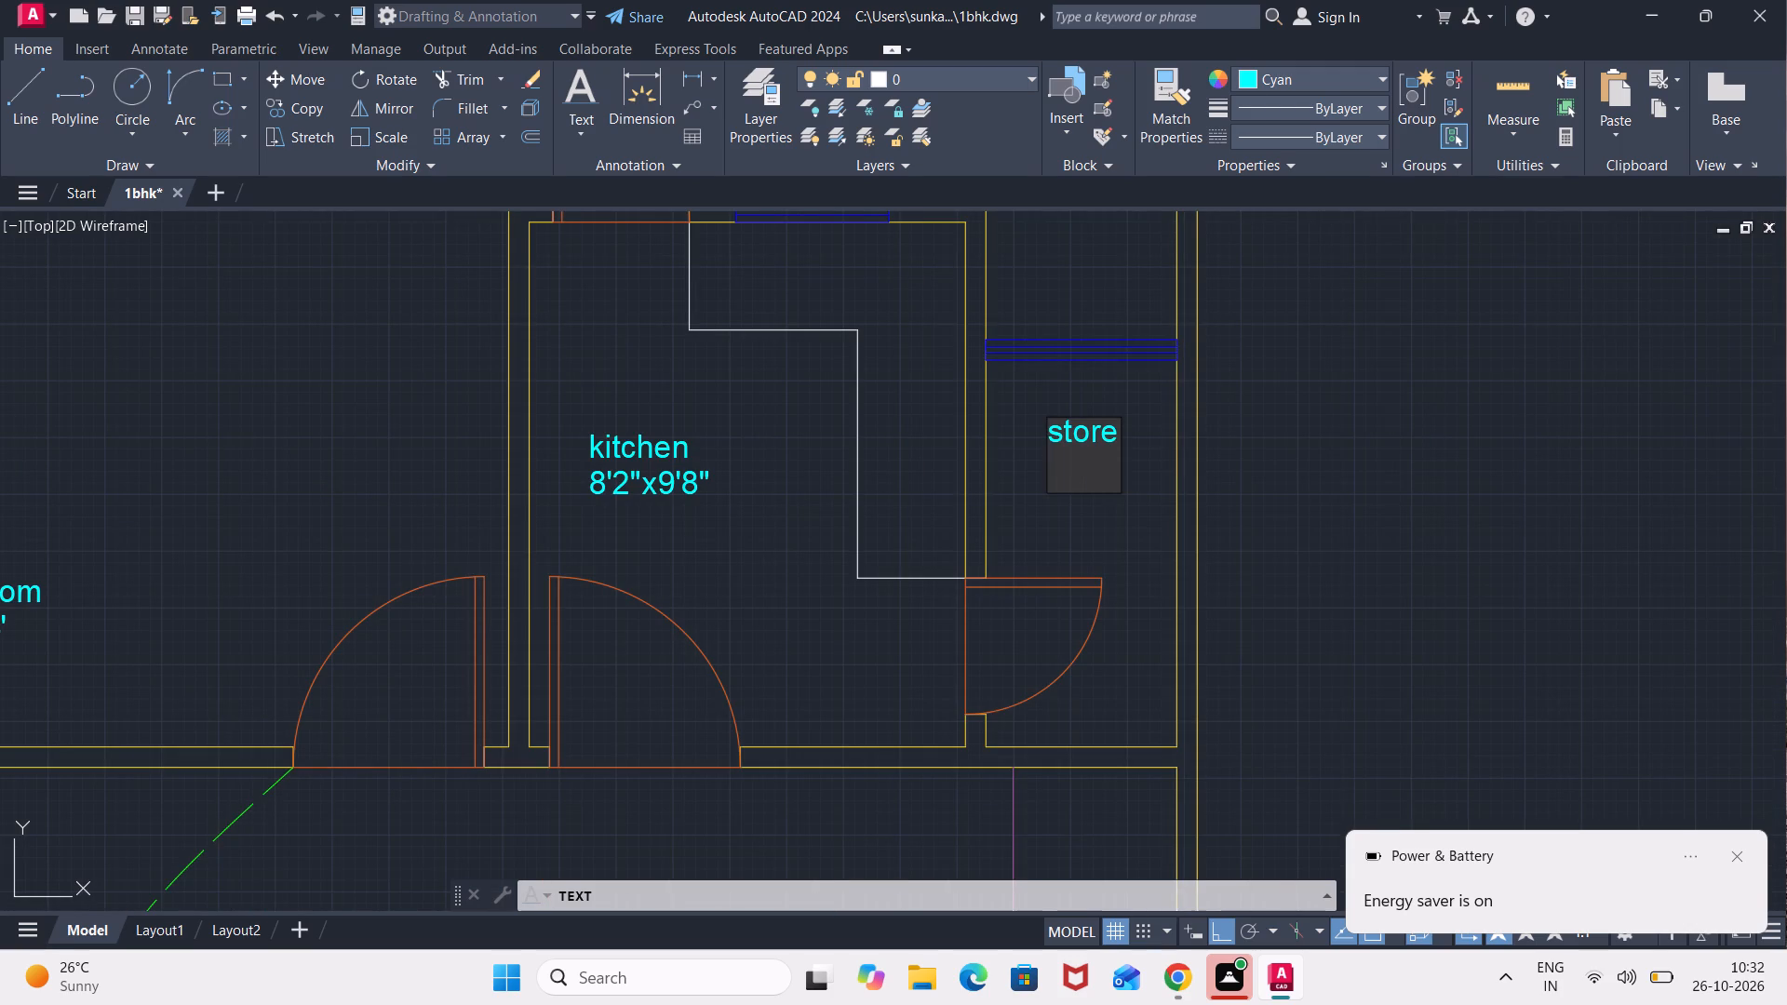
text(3'6")
Label the large hall with the staircase "dining", with 21'4"x12'1" on a second line.
scroll(1036, 518, down, 2)
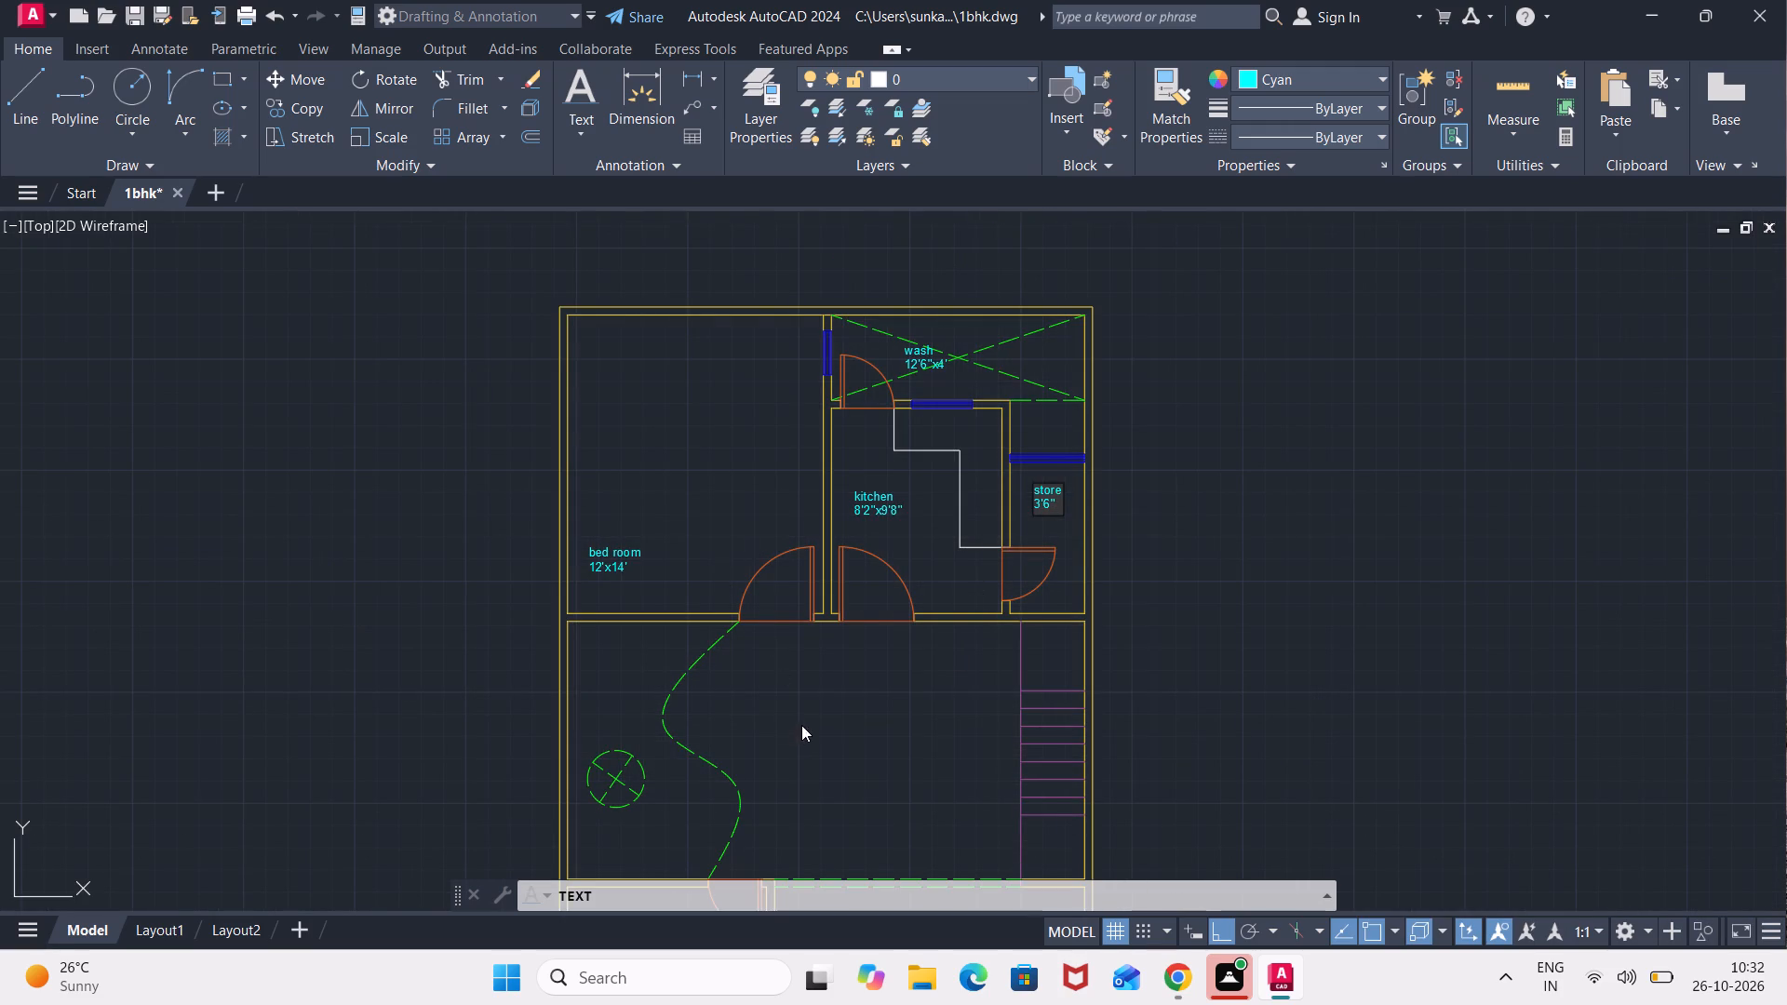
middle_drag(801, 725, 752, 540)
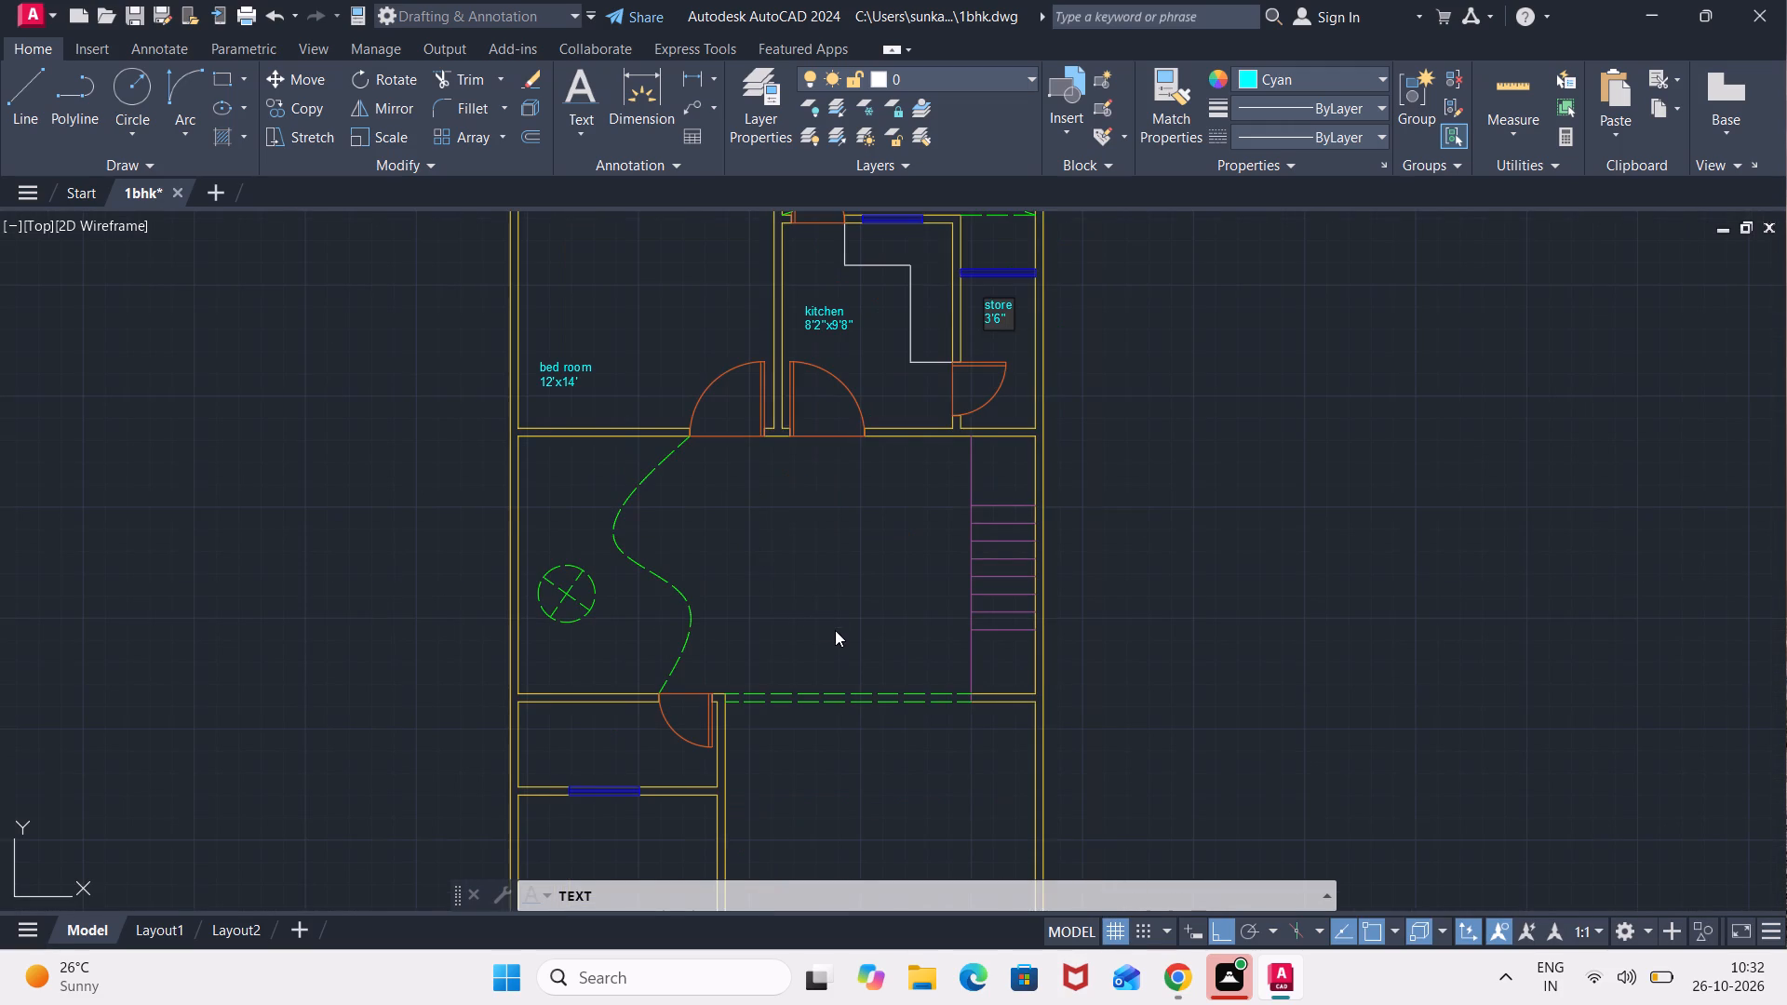
click(776, 579)
text(din)
text(ing)
key(Return)
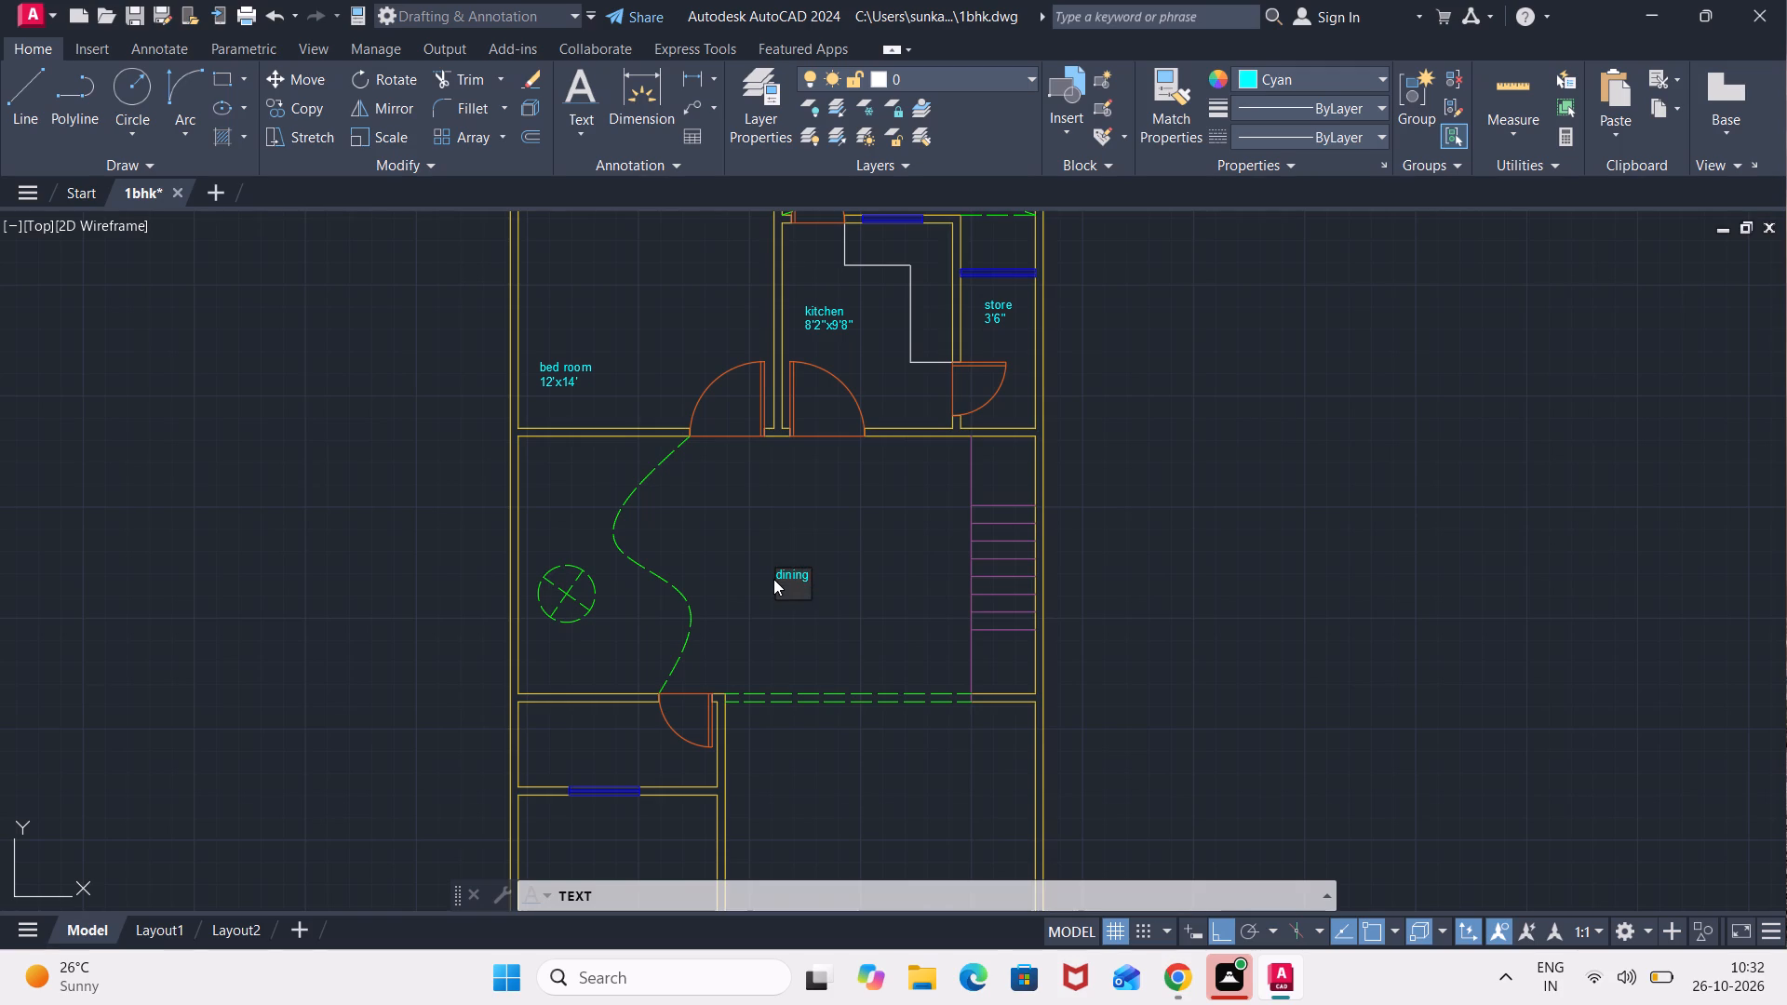
text(21'4"x)
text(12'1")
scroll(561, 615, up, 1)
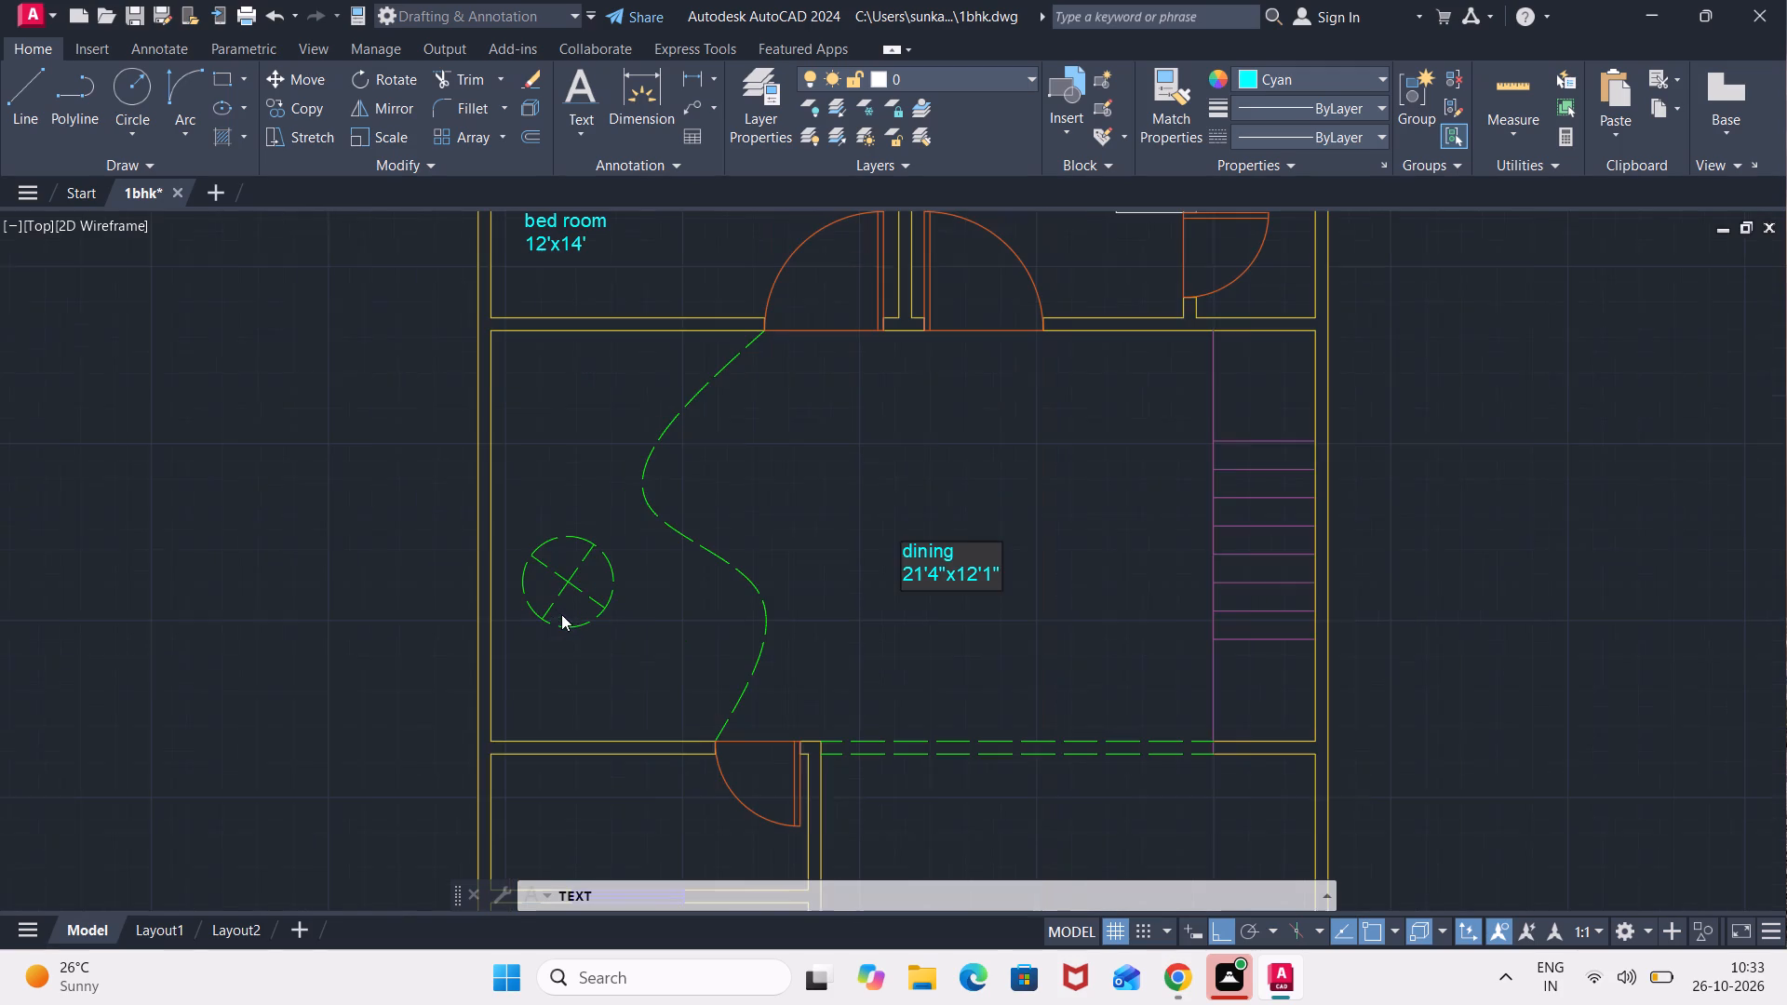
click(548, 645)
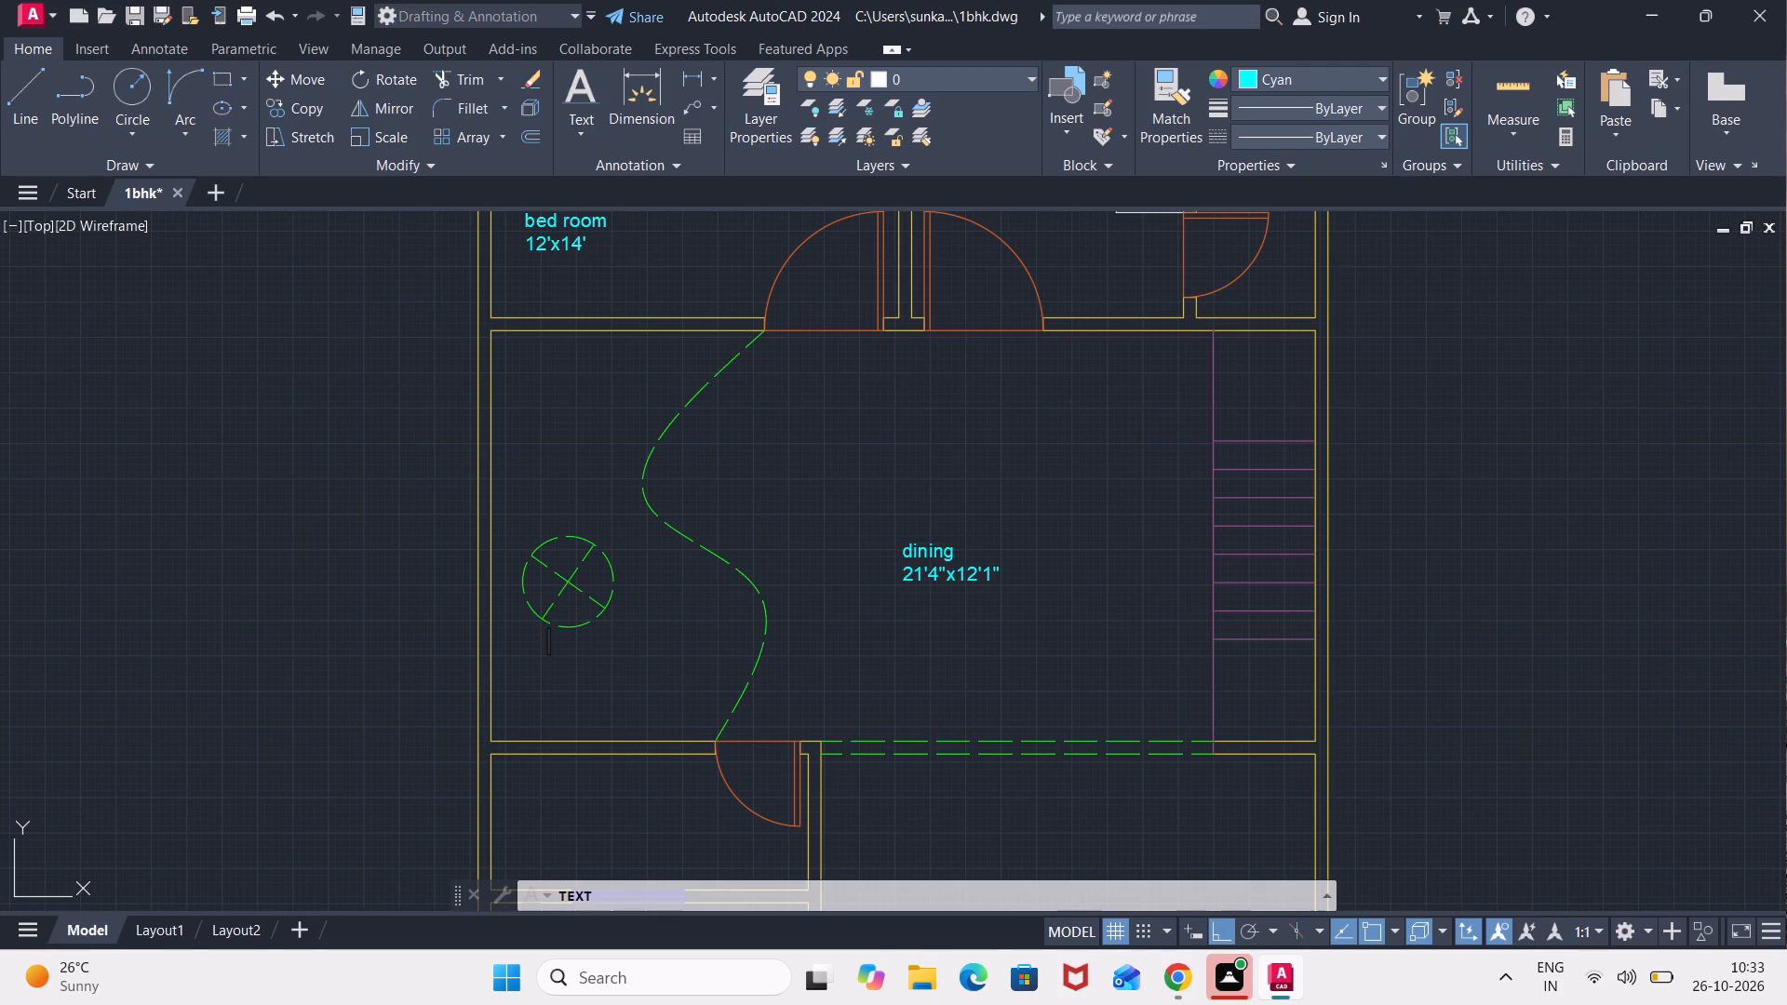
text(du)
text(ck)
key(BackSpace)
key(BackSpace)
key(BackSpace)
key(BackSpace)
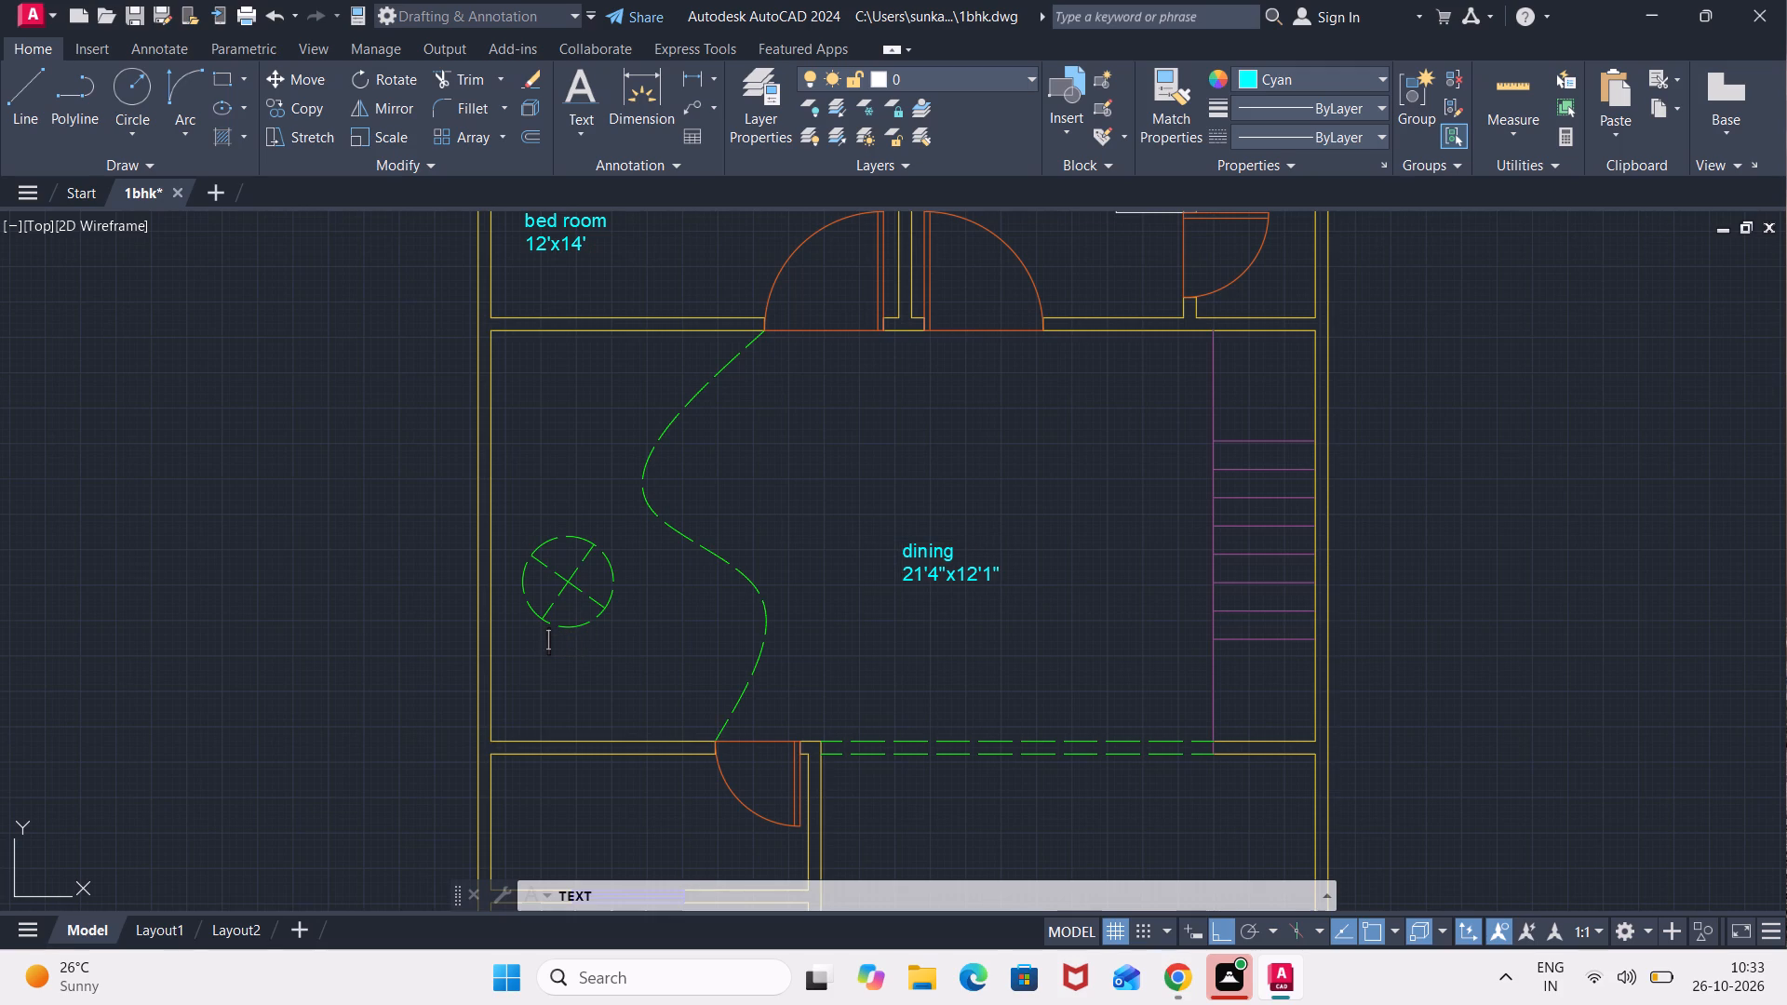
Place the label "duck" just below the dashed crossed circle beside the dining area.
click(544, 651)
text(duck)
Label the room below the dining hall's double dashed line "drawing", with 14'8"x15' on a second line.
scroll(995, 482, down, 1)
middle_drag(960, 706, 826, 538)
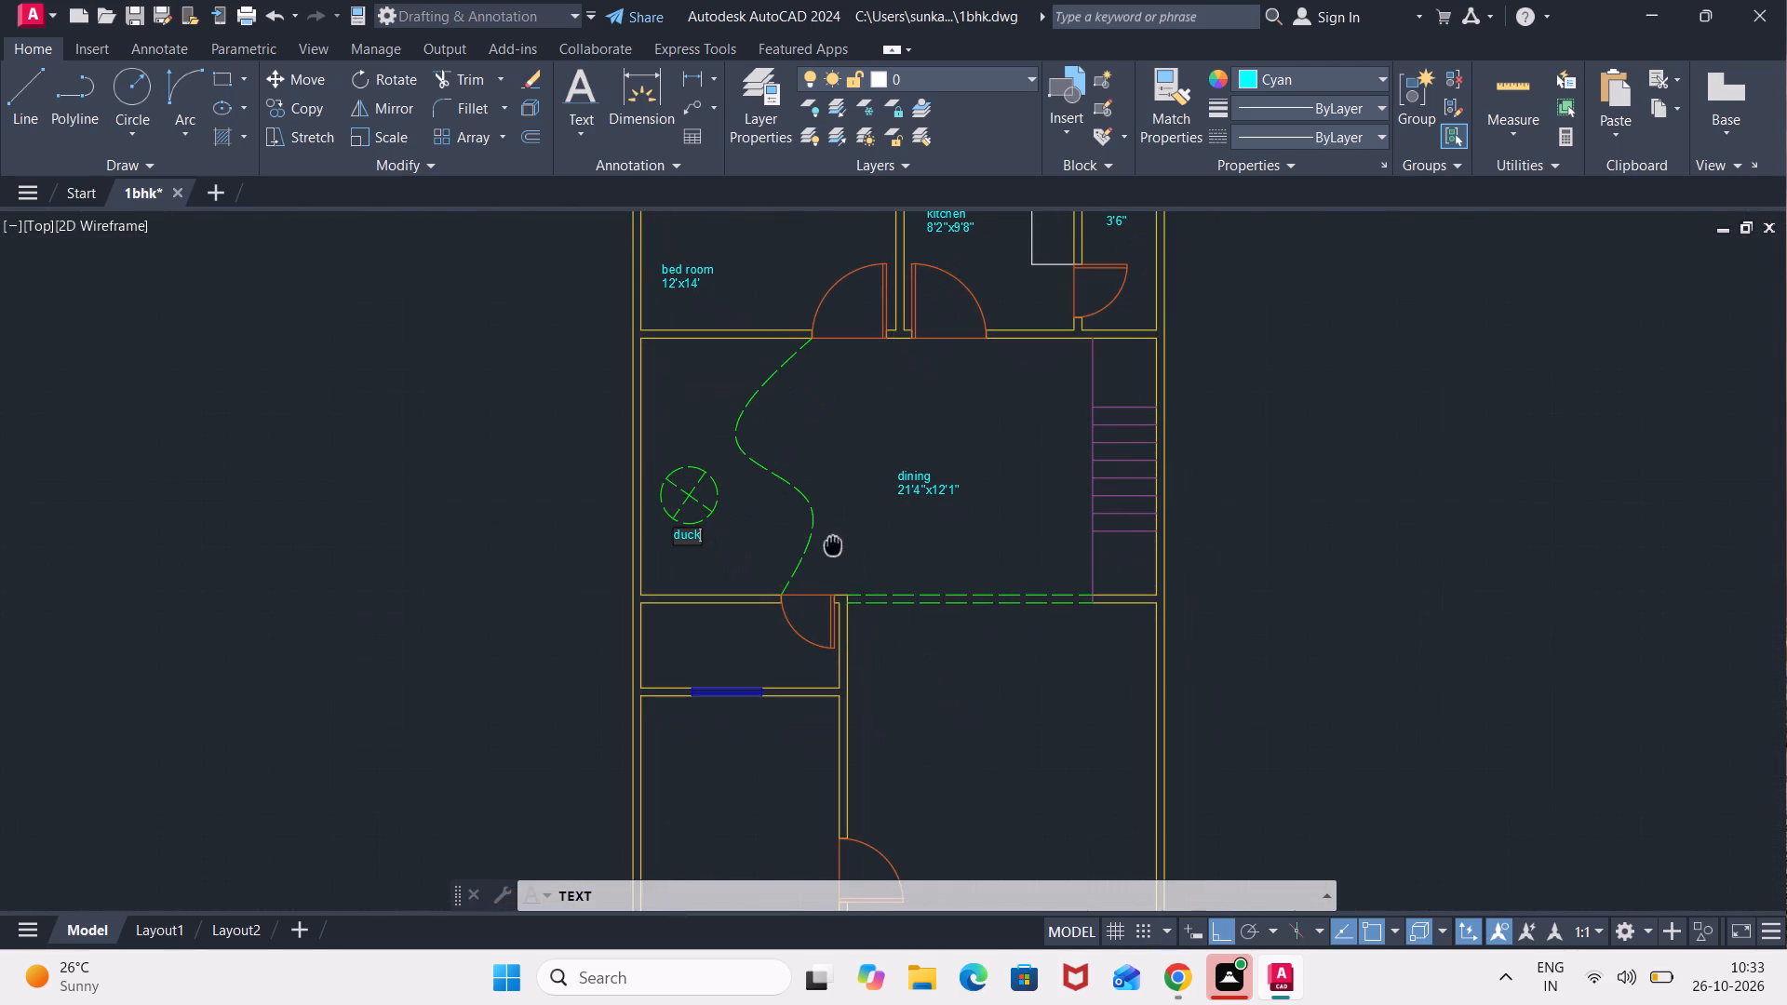
middle_drag(826, 538, 888, 556)
click(896, 634)
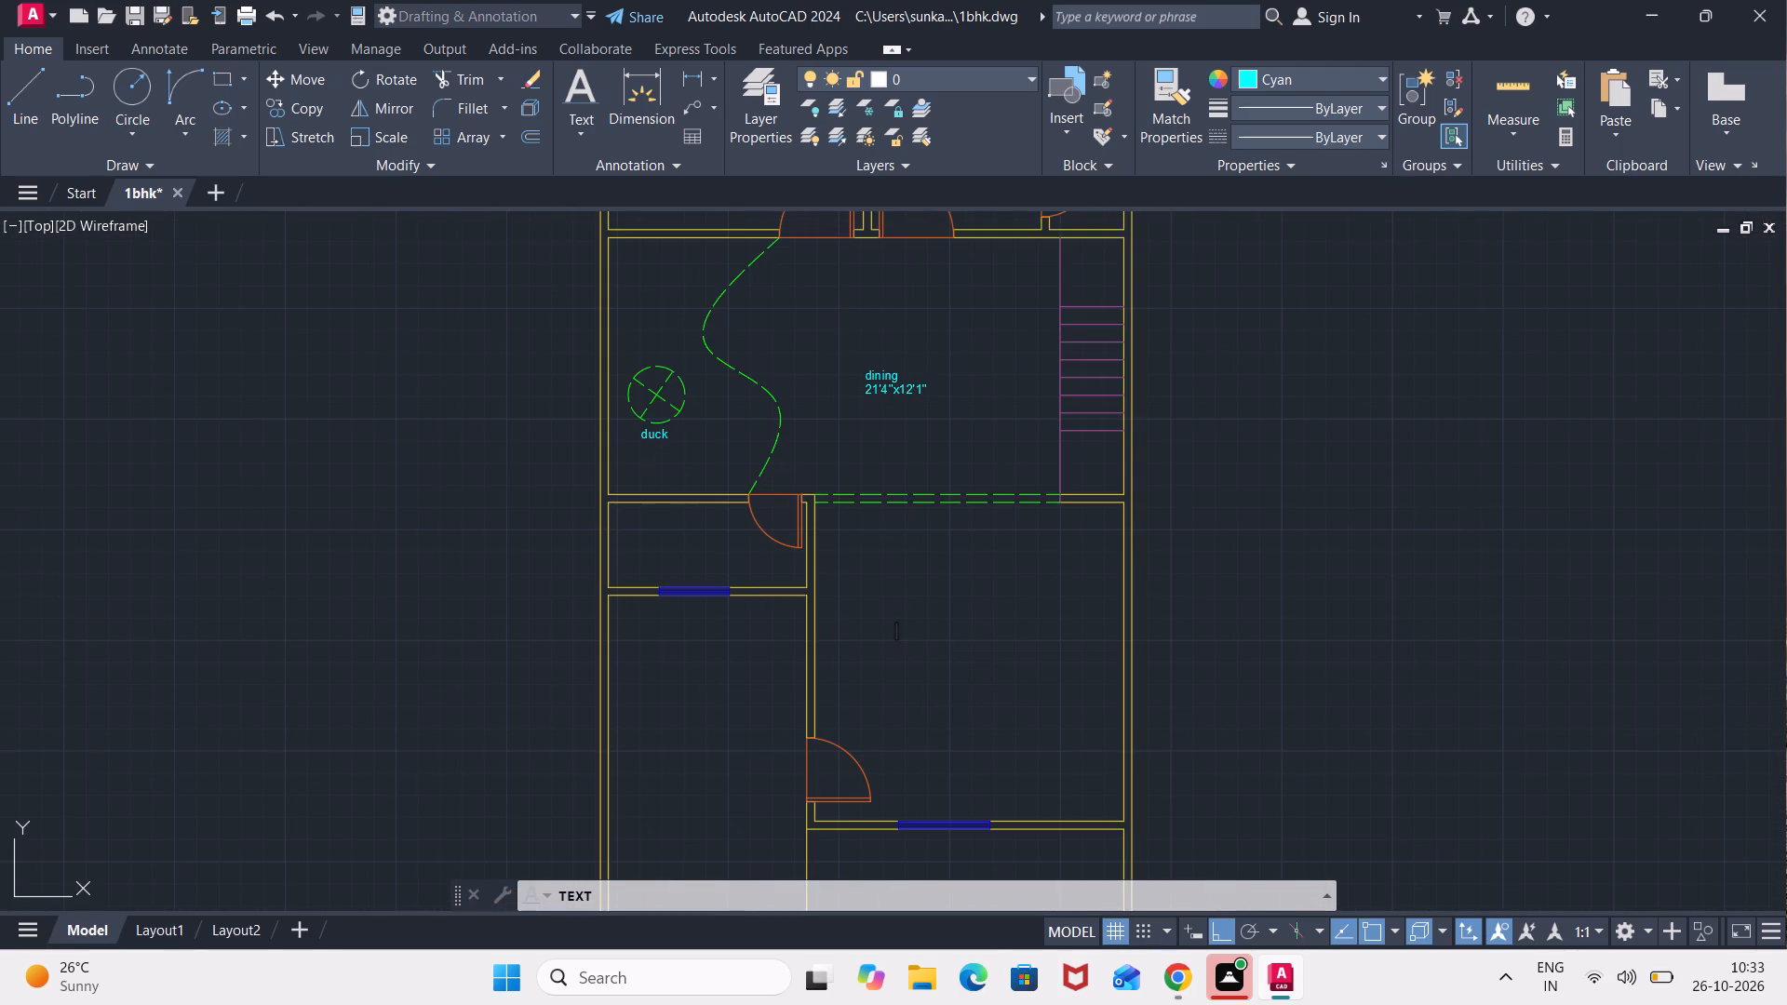
text(drawing)
key(Return)
text(14'8"x)
text(15')
Label the small room beside the drawing room "toilet", with 9'4"x4' on a second line.
click(647, 547)
text(toilet)
key(Return)
text(9'4"x4')
Label the long space below the toilet "porch", with 9'4"x18'8" on a second line.
scroll(639, 713, down, 1)
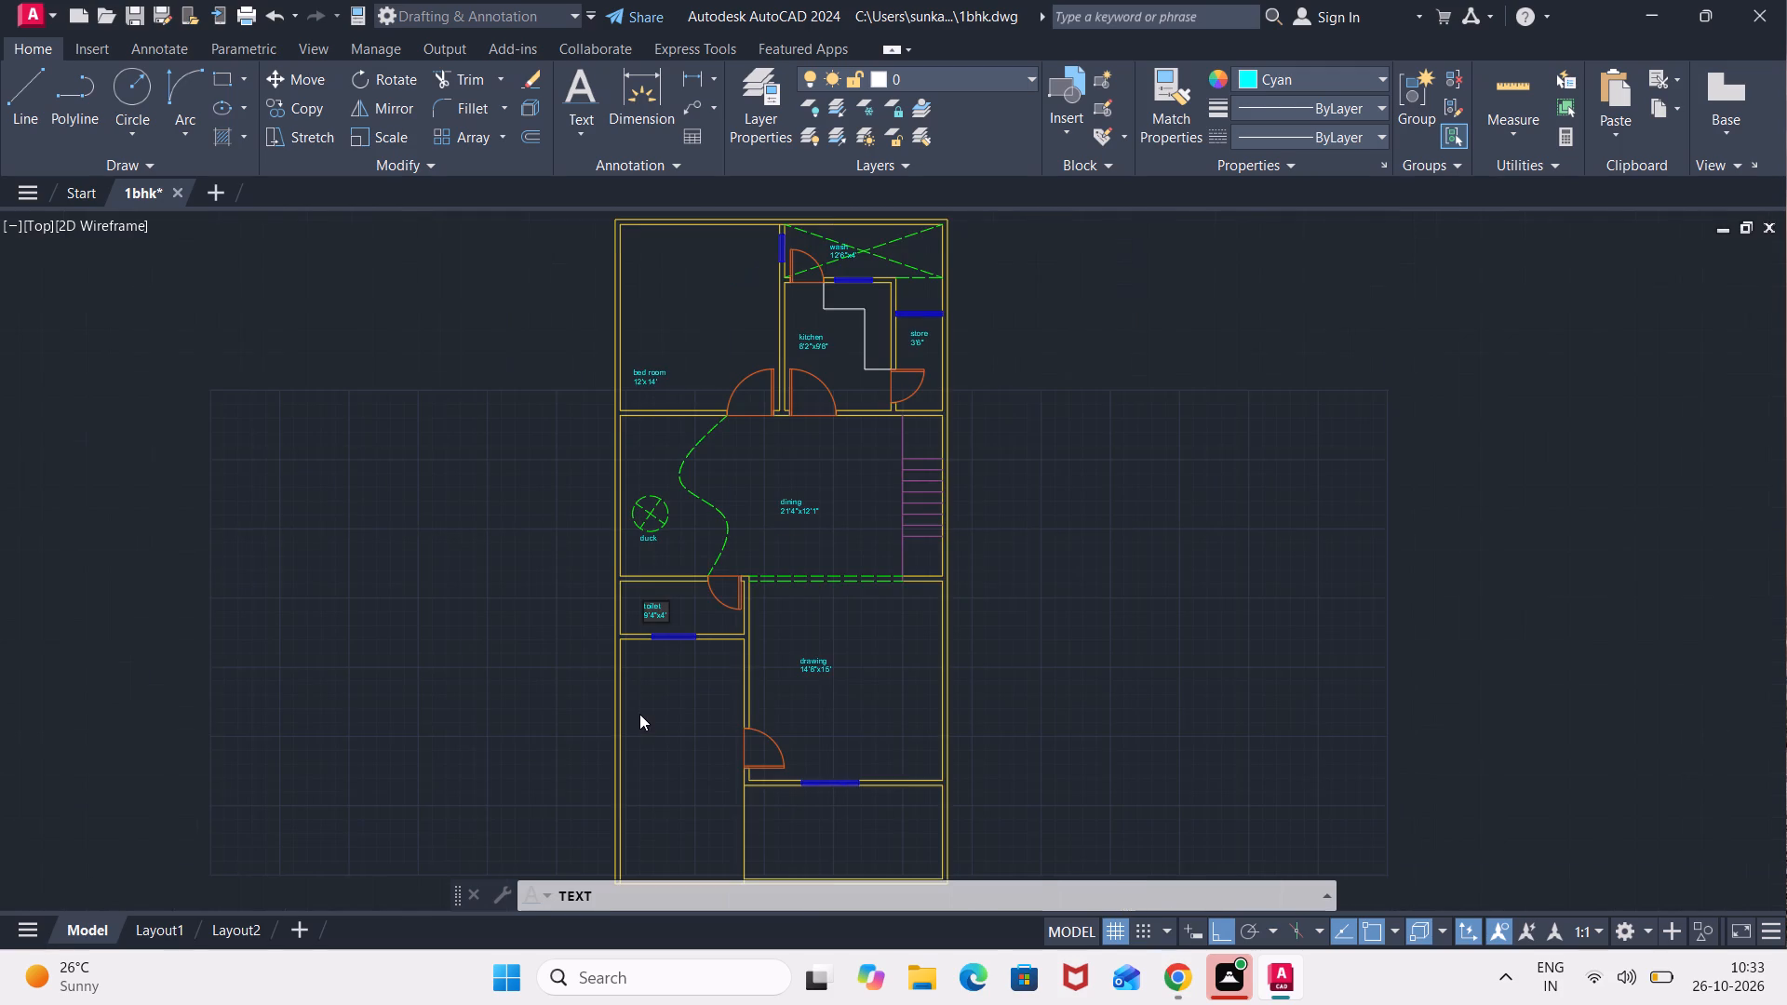
middle_drag(652, 743, 658, 584)
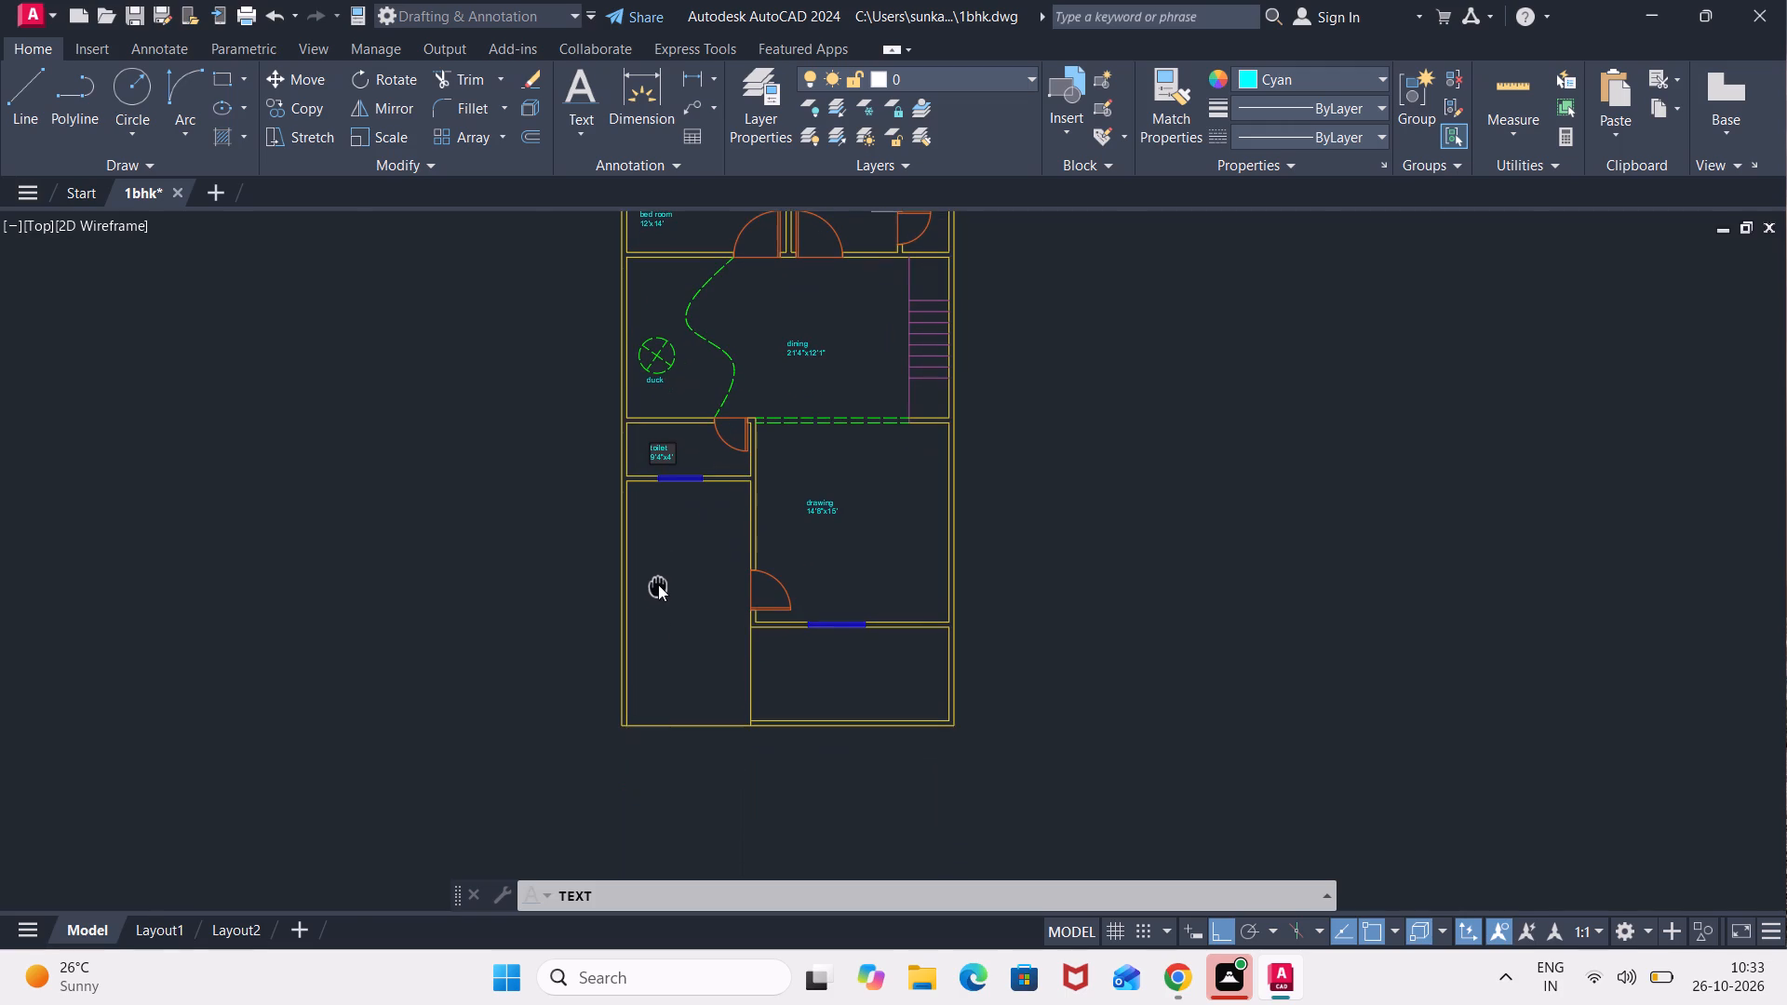
scroll(665, 589, up, 1)
click(646, 583)
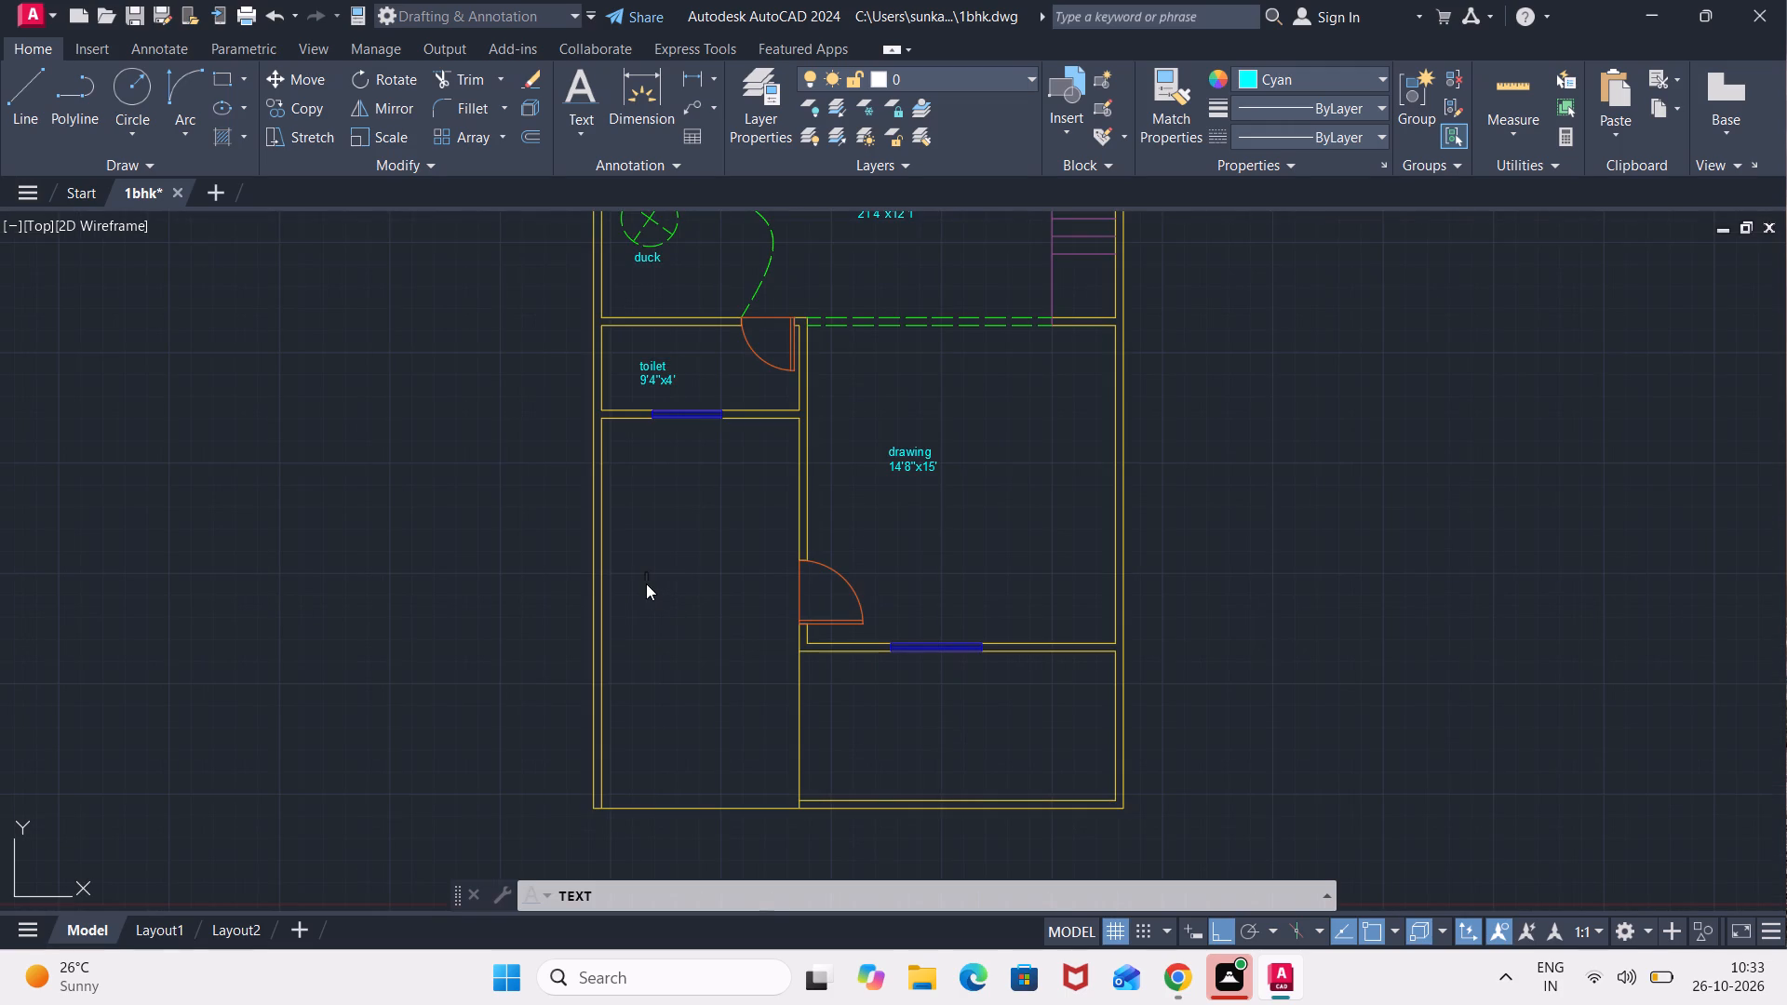
text(por)
text(ch)
key(Return)
text(9'4)
key(shift+quotedbl)
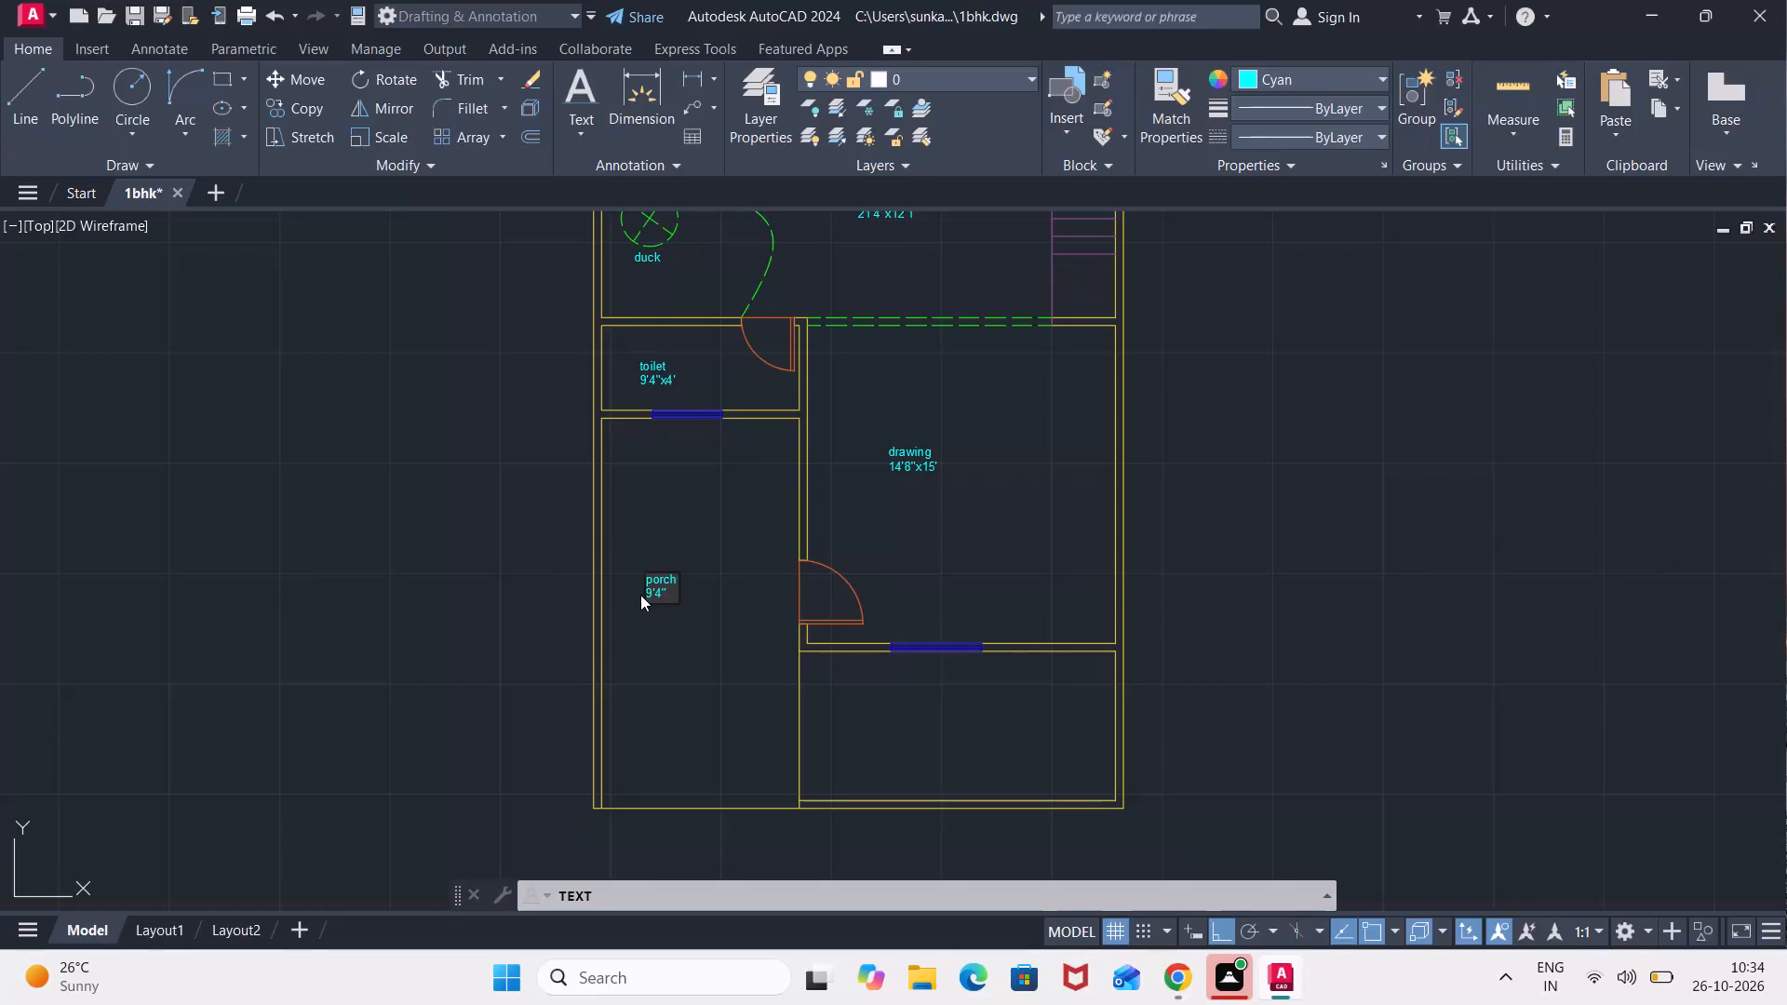
key(x)
text(18'8")
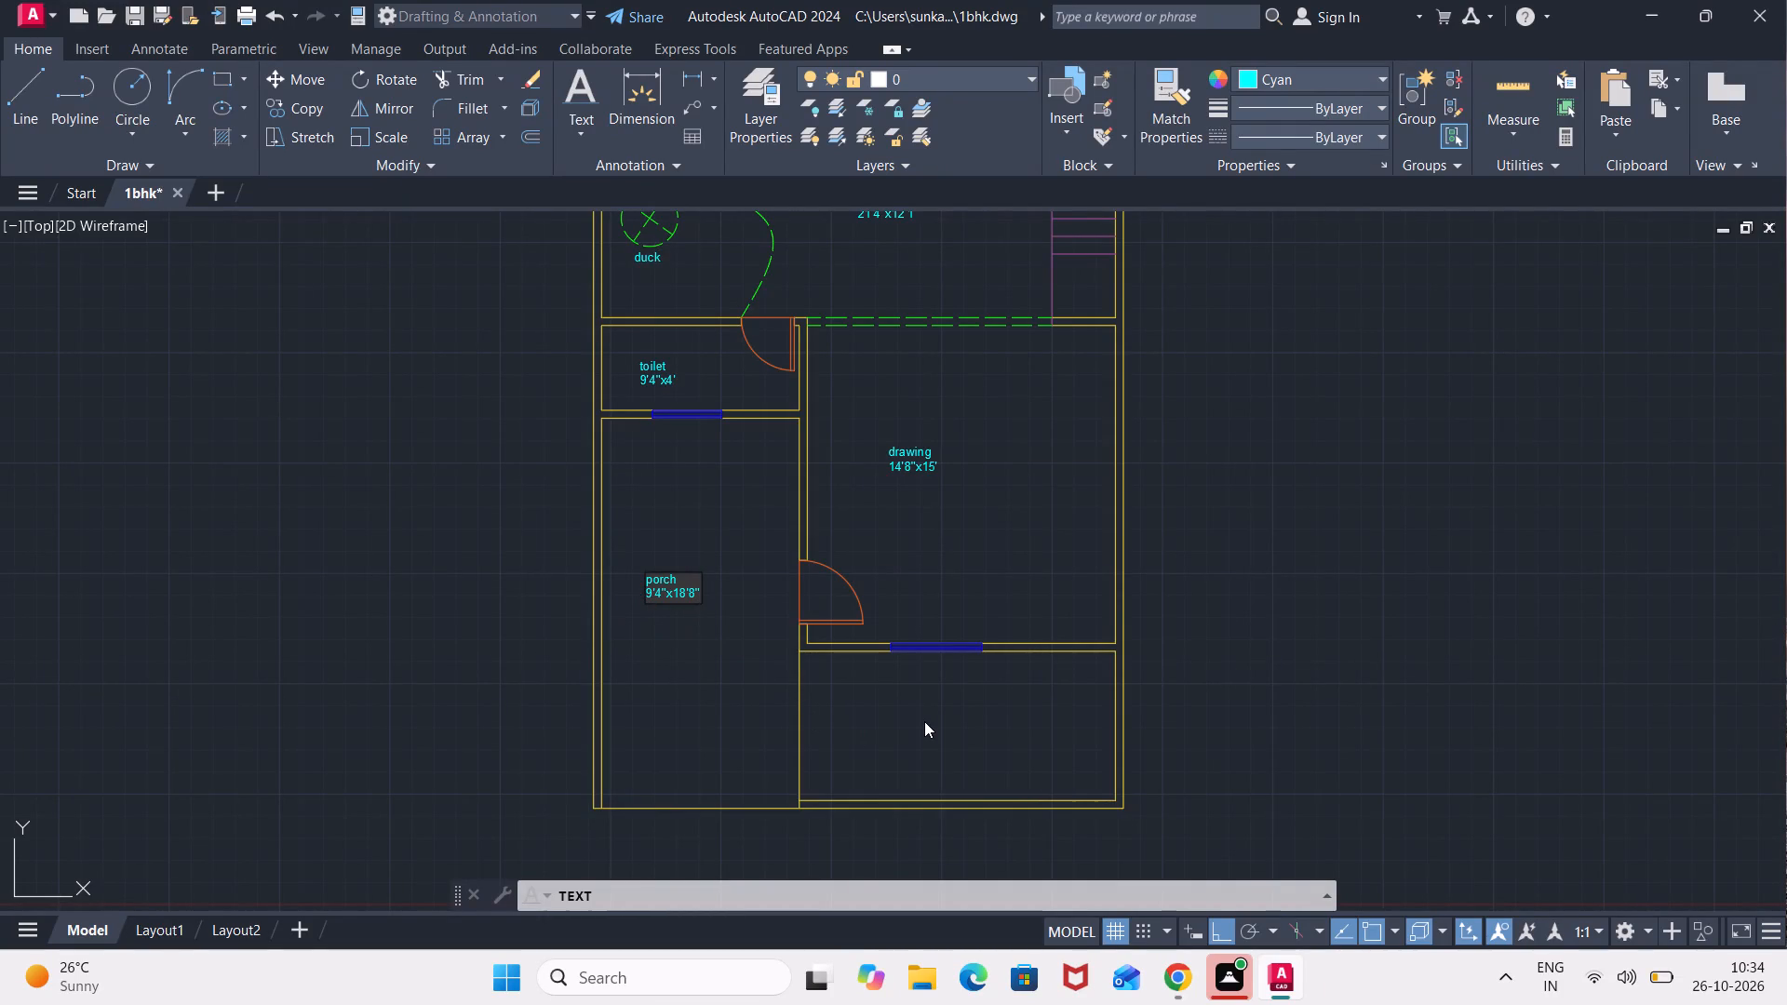
Label the room below the drawing room "lawn", with 14'8"x7'4" on a second line, and finish the text command.
click(906, 703)
key(l)
text(awn)
key(Return)
scroll(905, 702, up, 4)
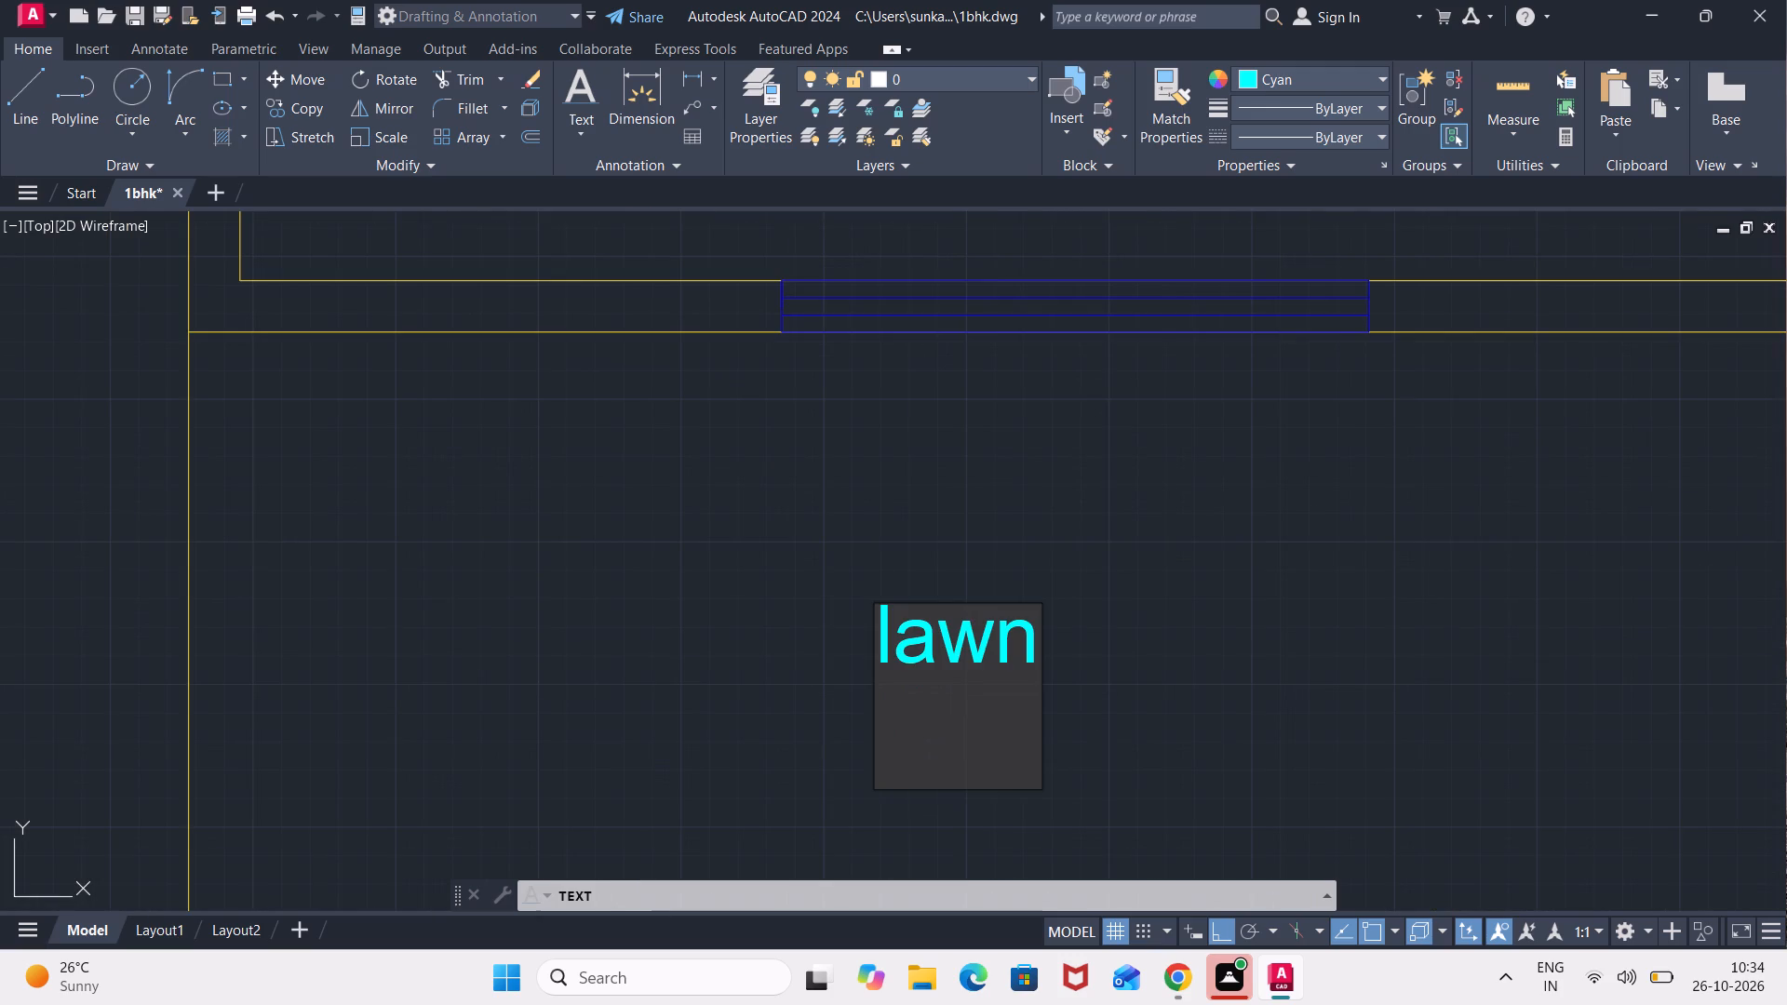
key(1)
scroll(914, 717, down, 4)
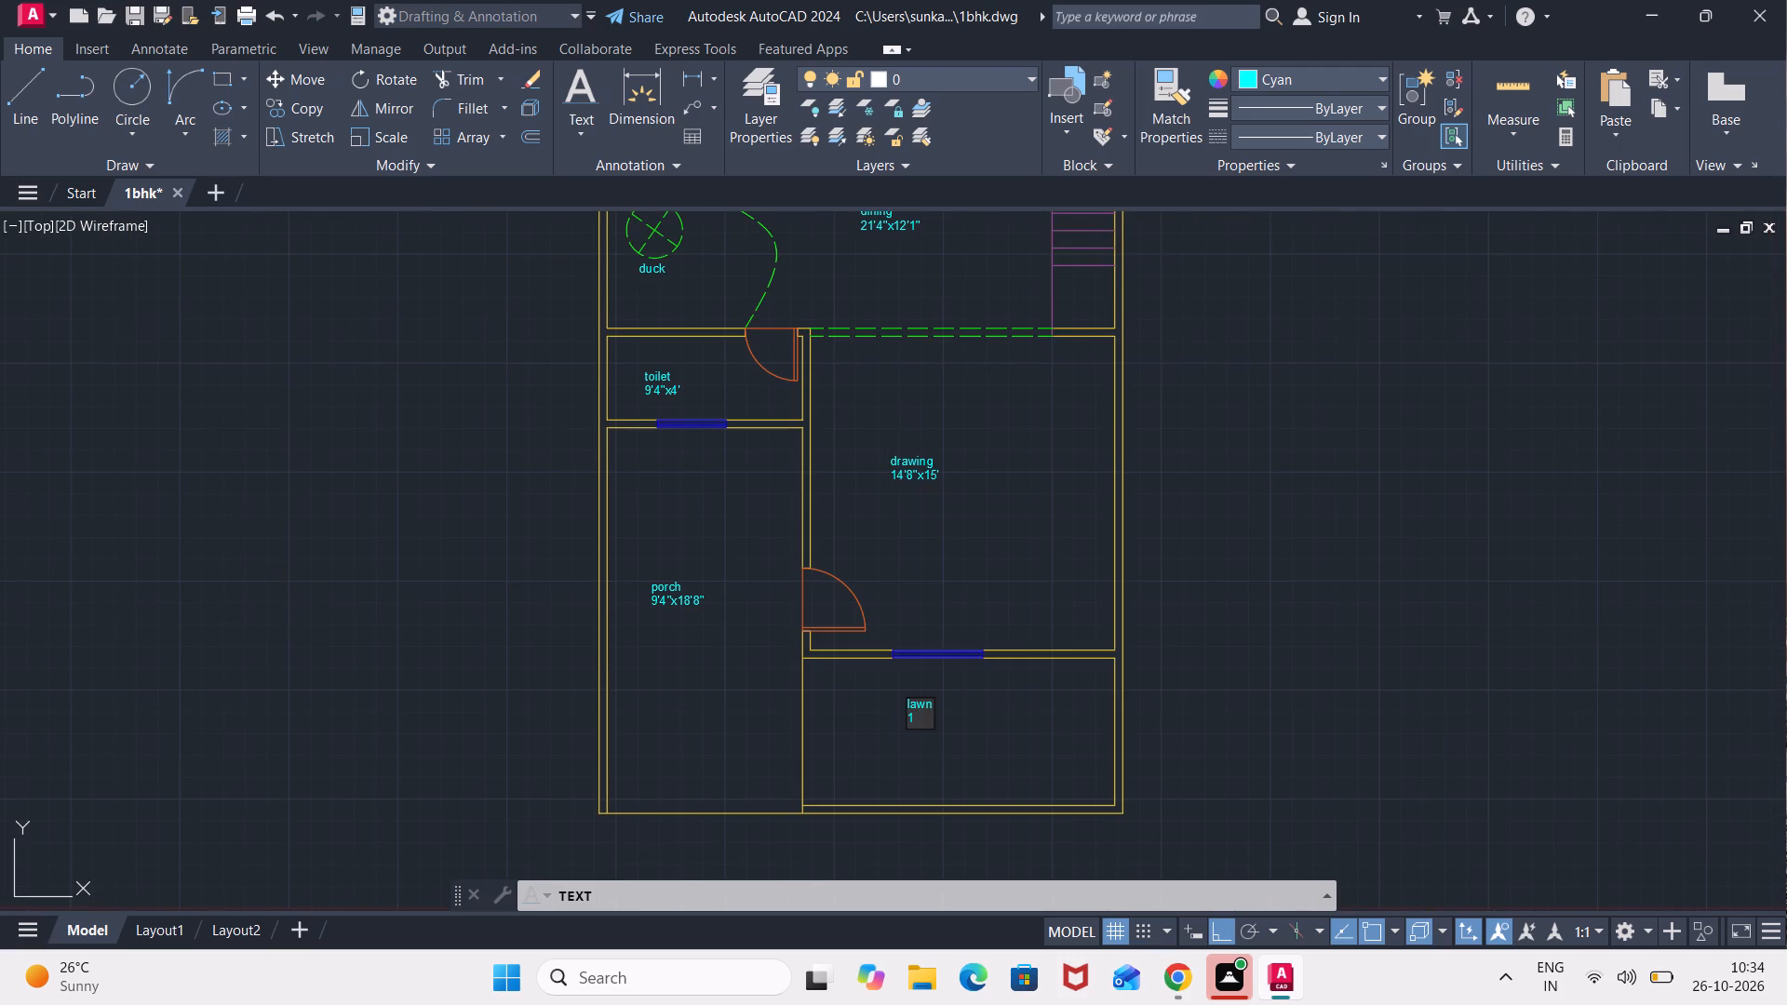
text(4')
key(8)
key(shift+quotedbl)
key(x)
text(7'4")
scroll(996, 426, down, 1)
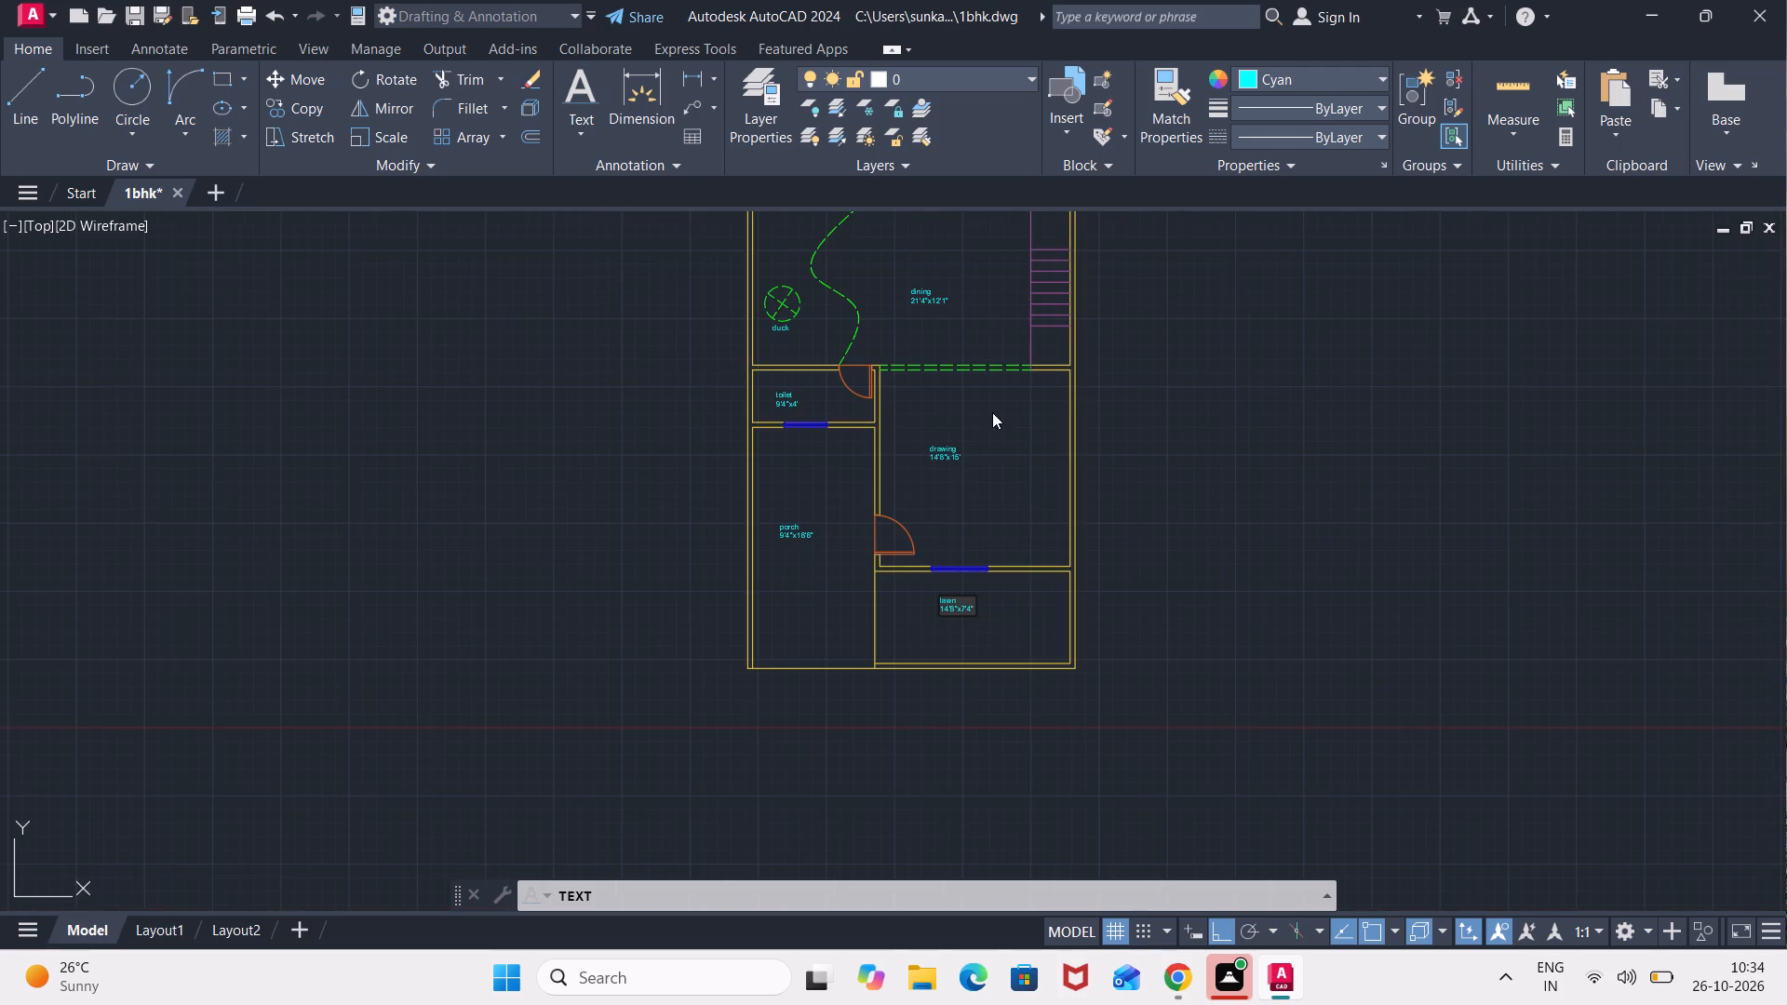
middle_drag(992, 412, 931, 601)
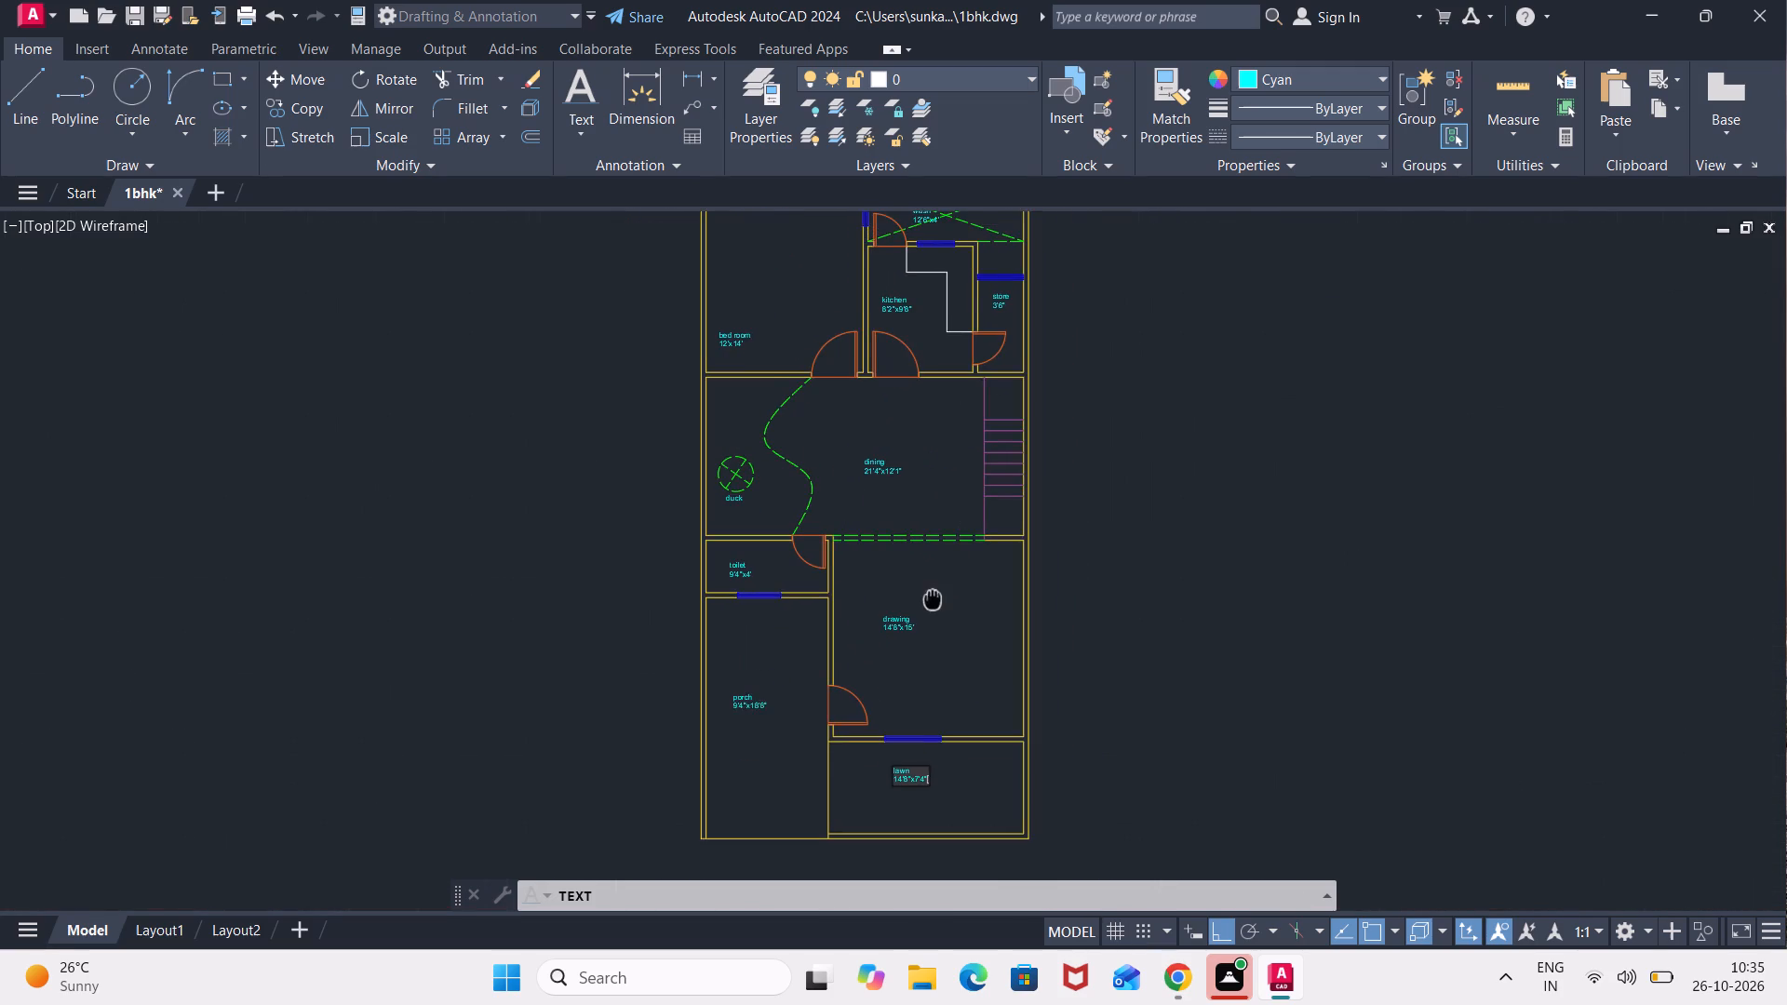
middle_drag(931, 601, 900, 649)
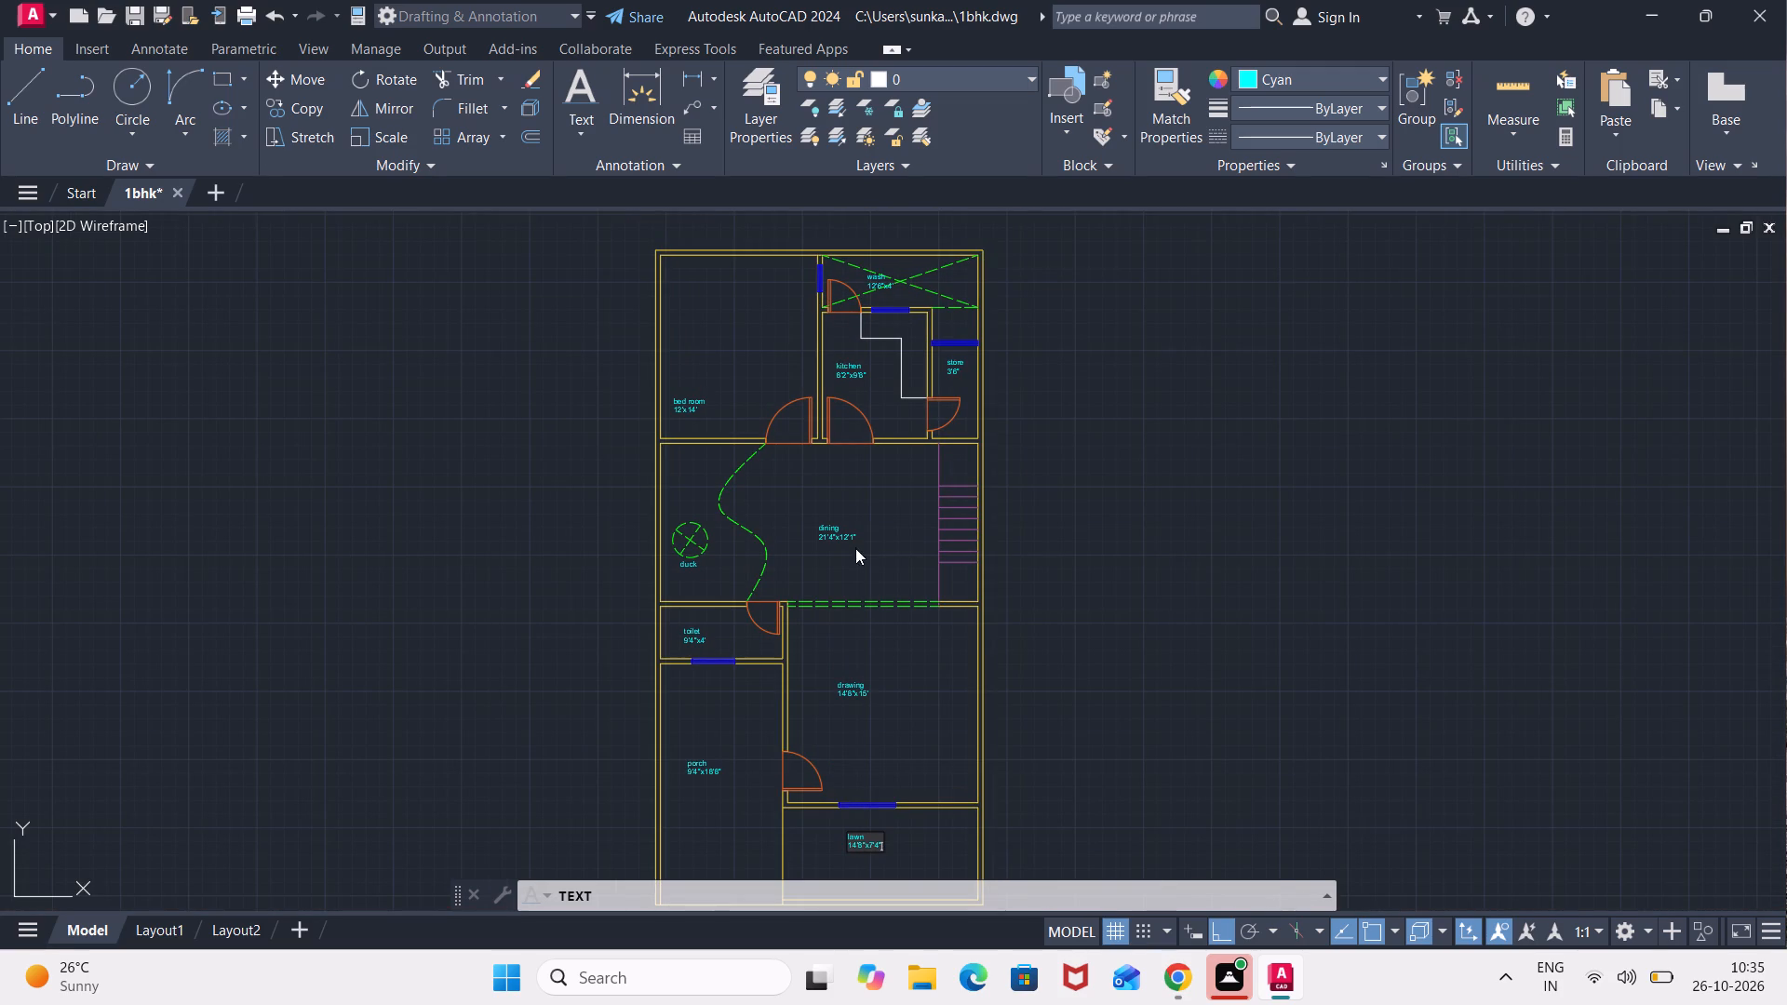
click(1034, 462)
key(Escape)
Add a linear dimension across the plan's full outer width, placed just above the top wall.
scroll(963, 409, up, 2)
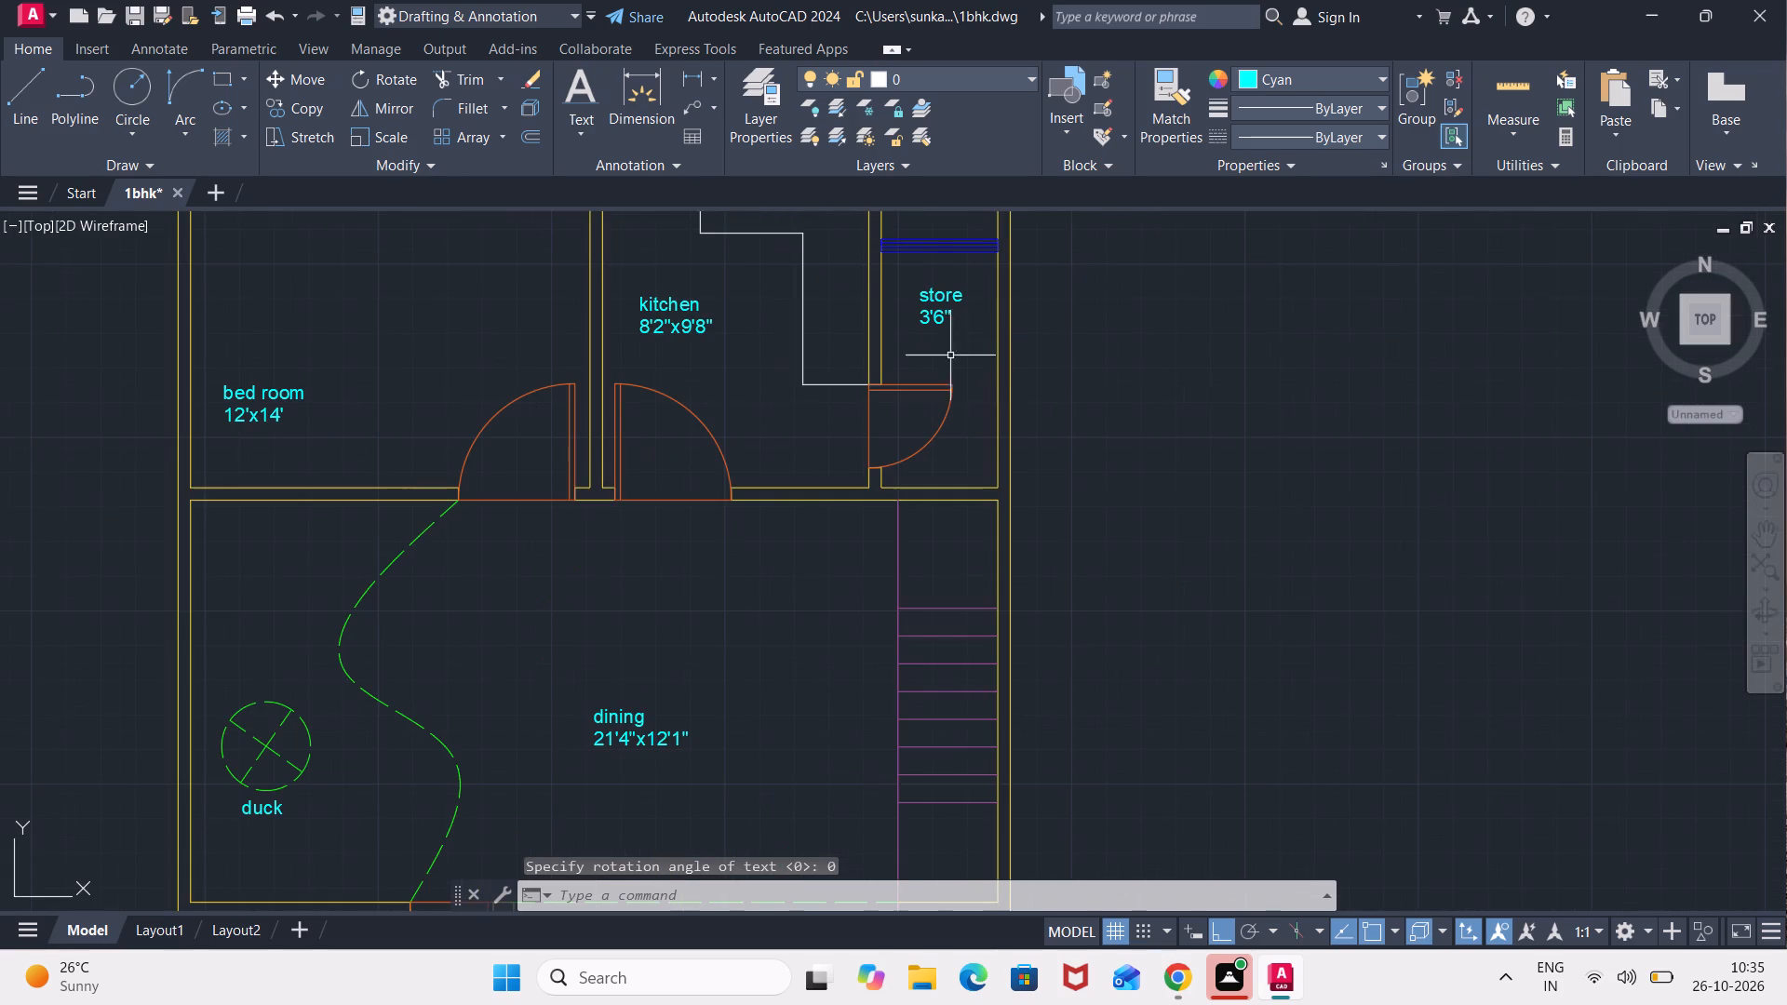
scroll(848, 317, down, 1)
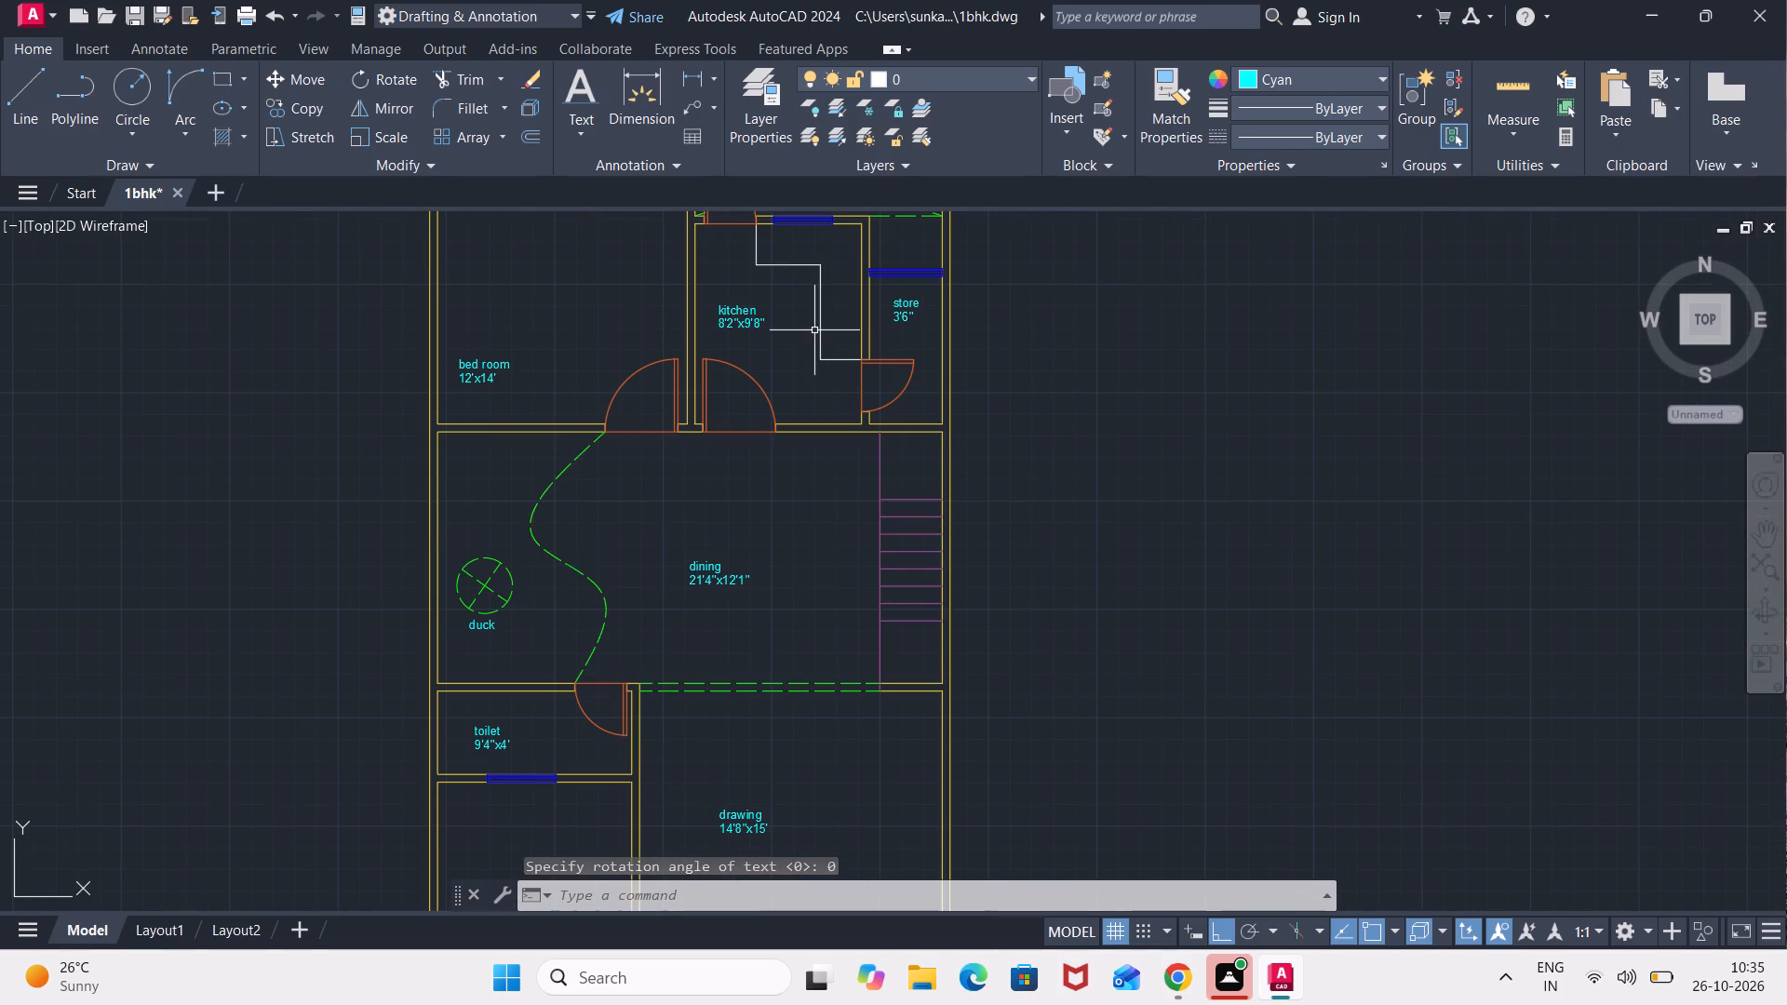
middle_drag(795, 330, 813, 422)
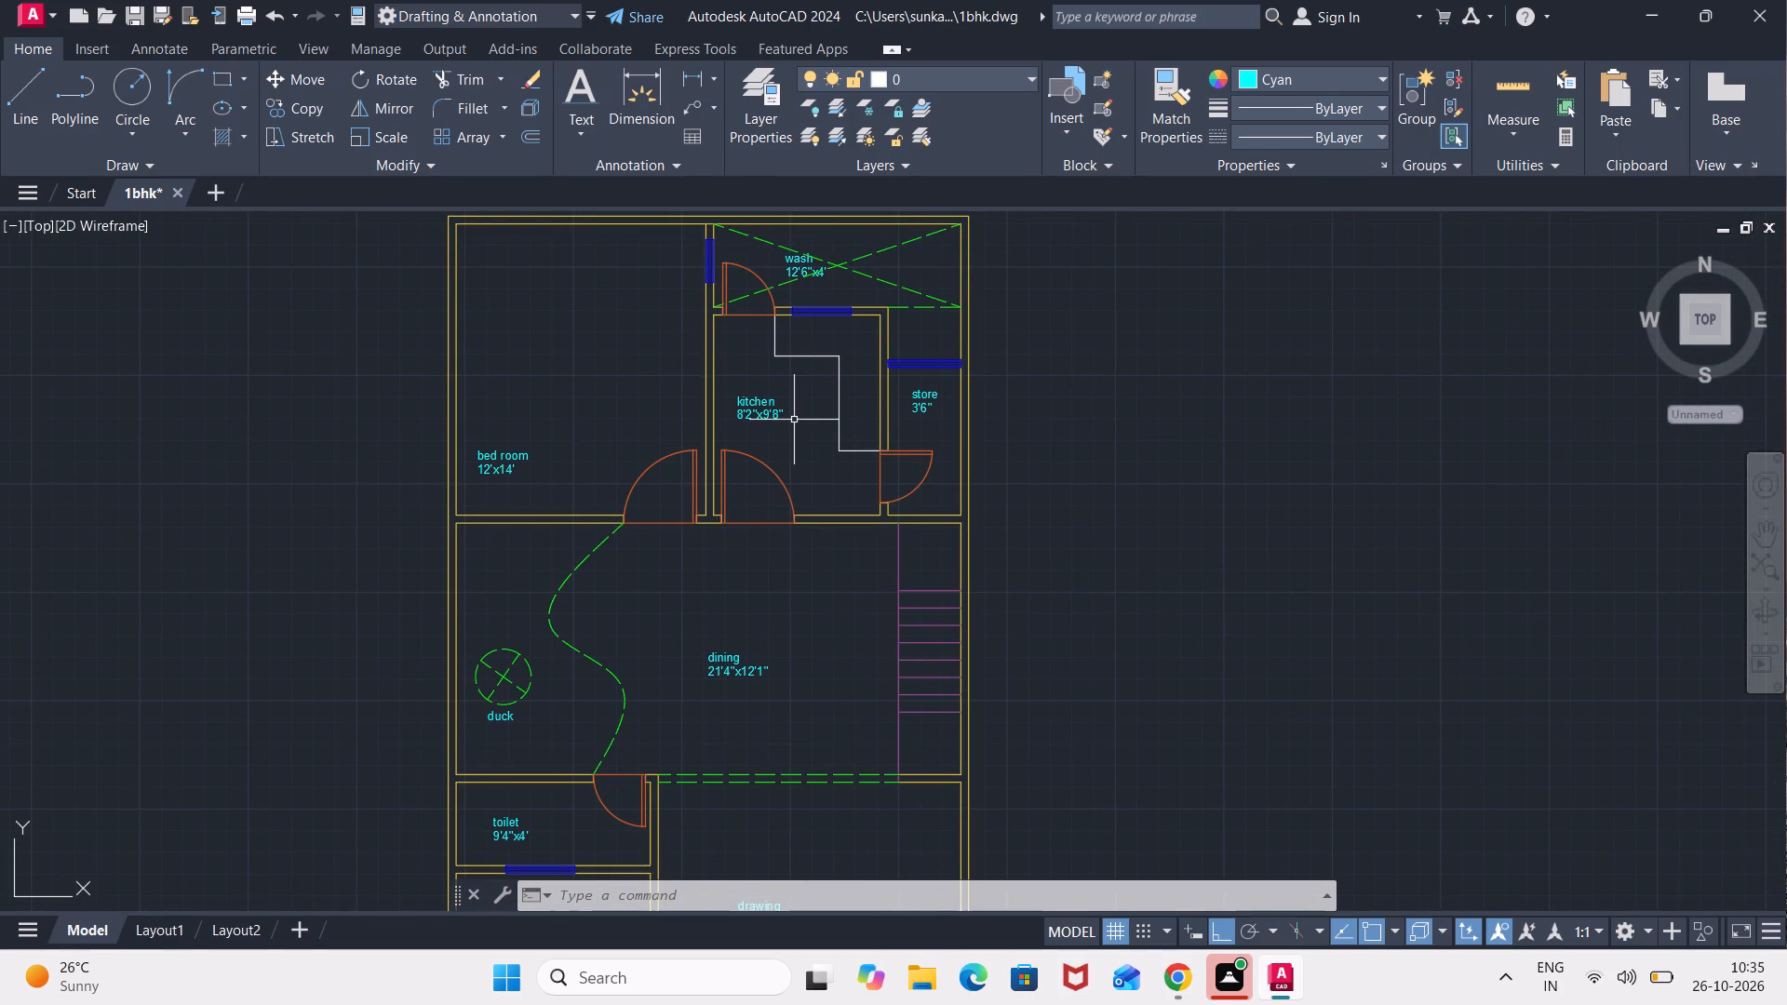
middle_drag(1118, 367, 1044, 382)
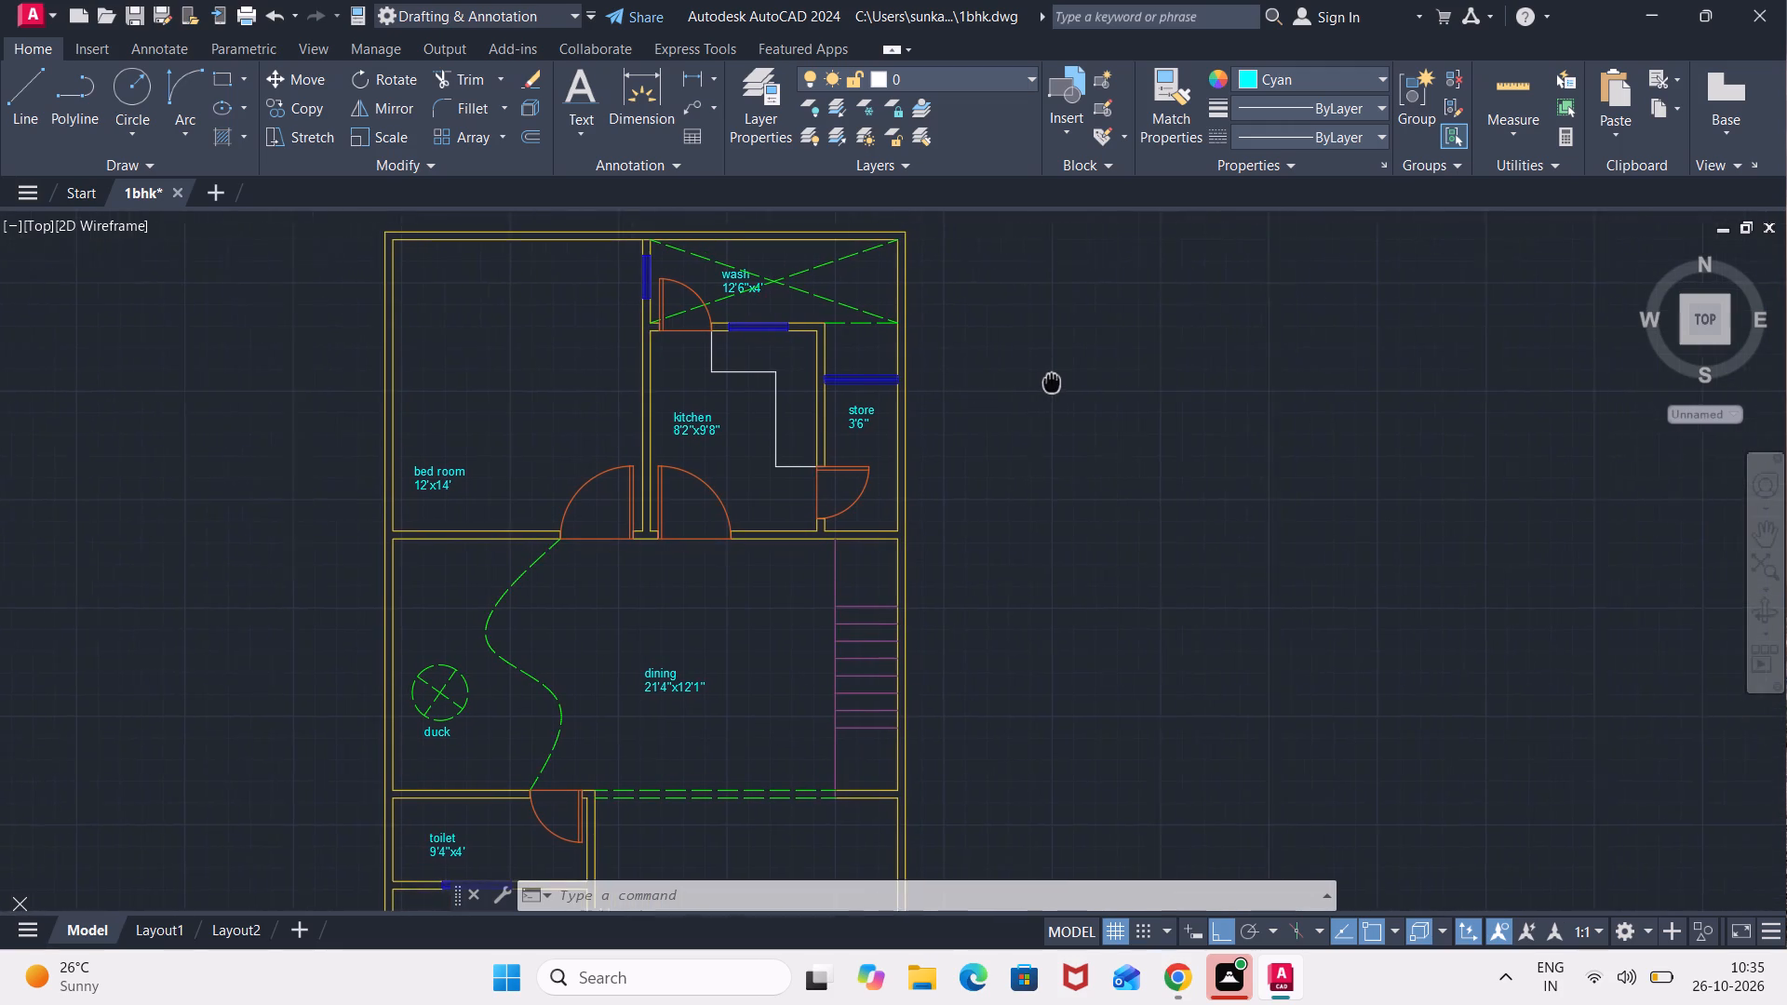
middle_drag(1044, 382, 933, 416)
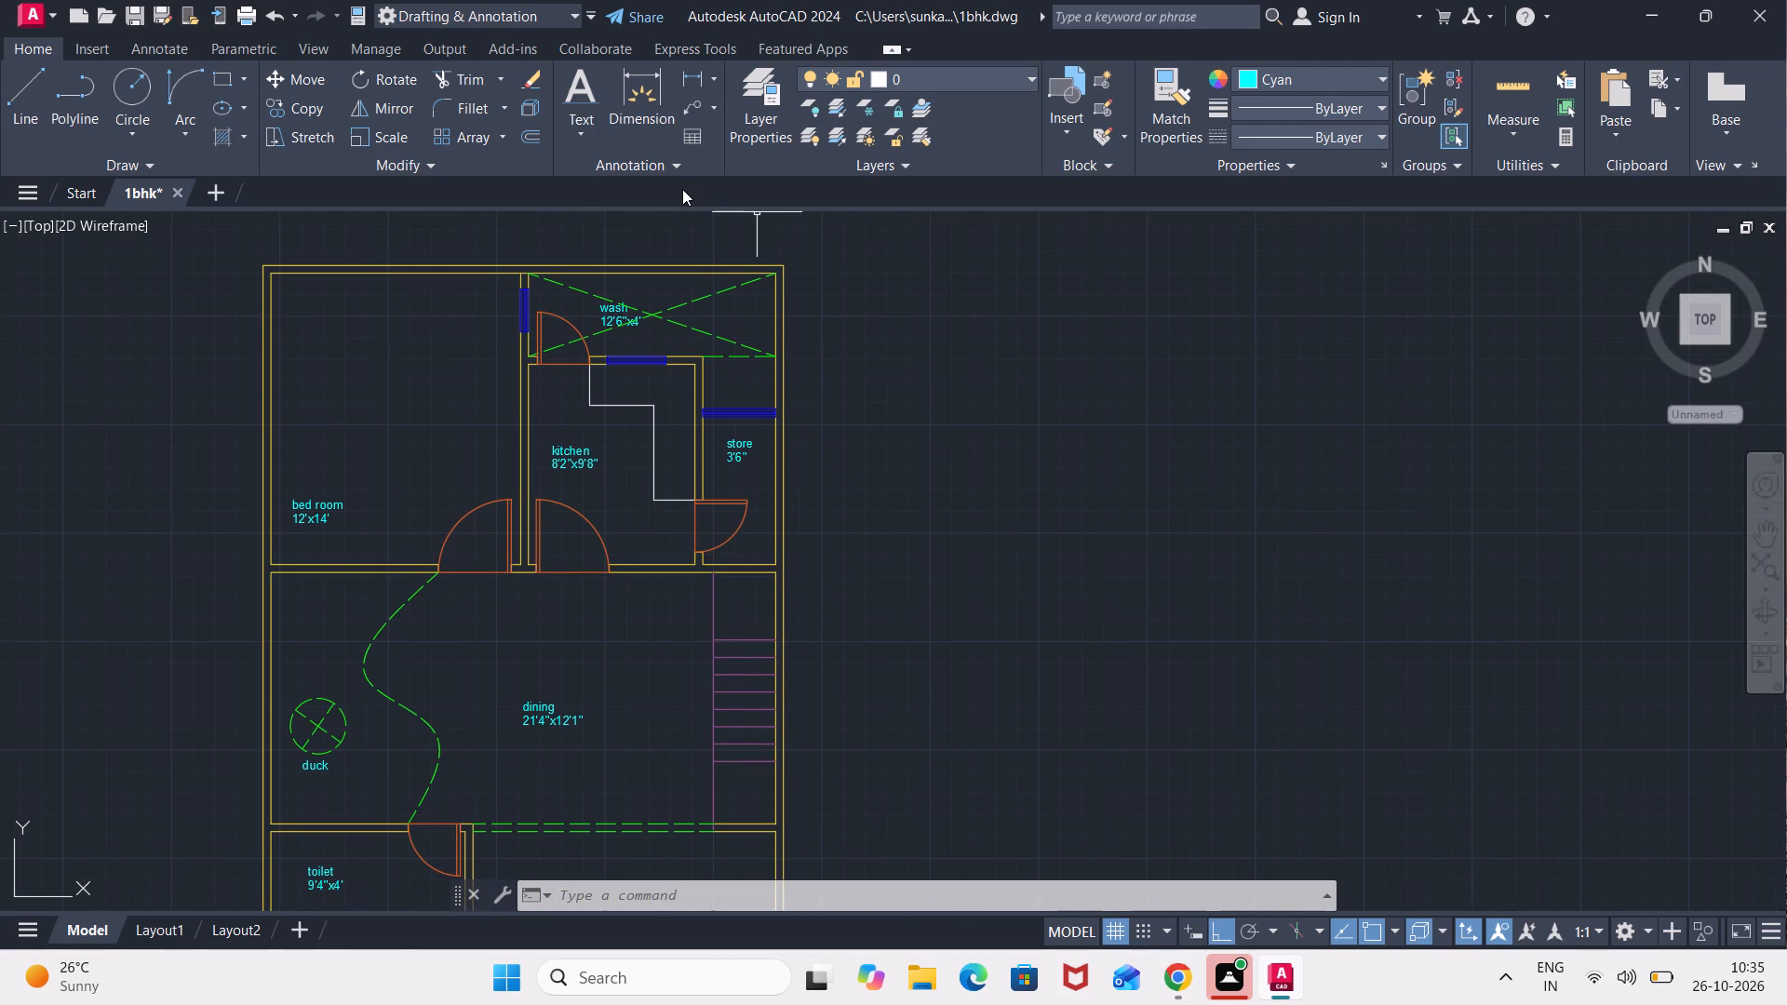
middle_drag(899, 339, 884, 328)
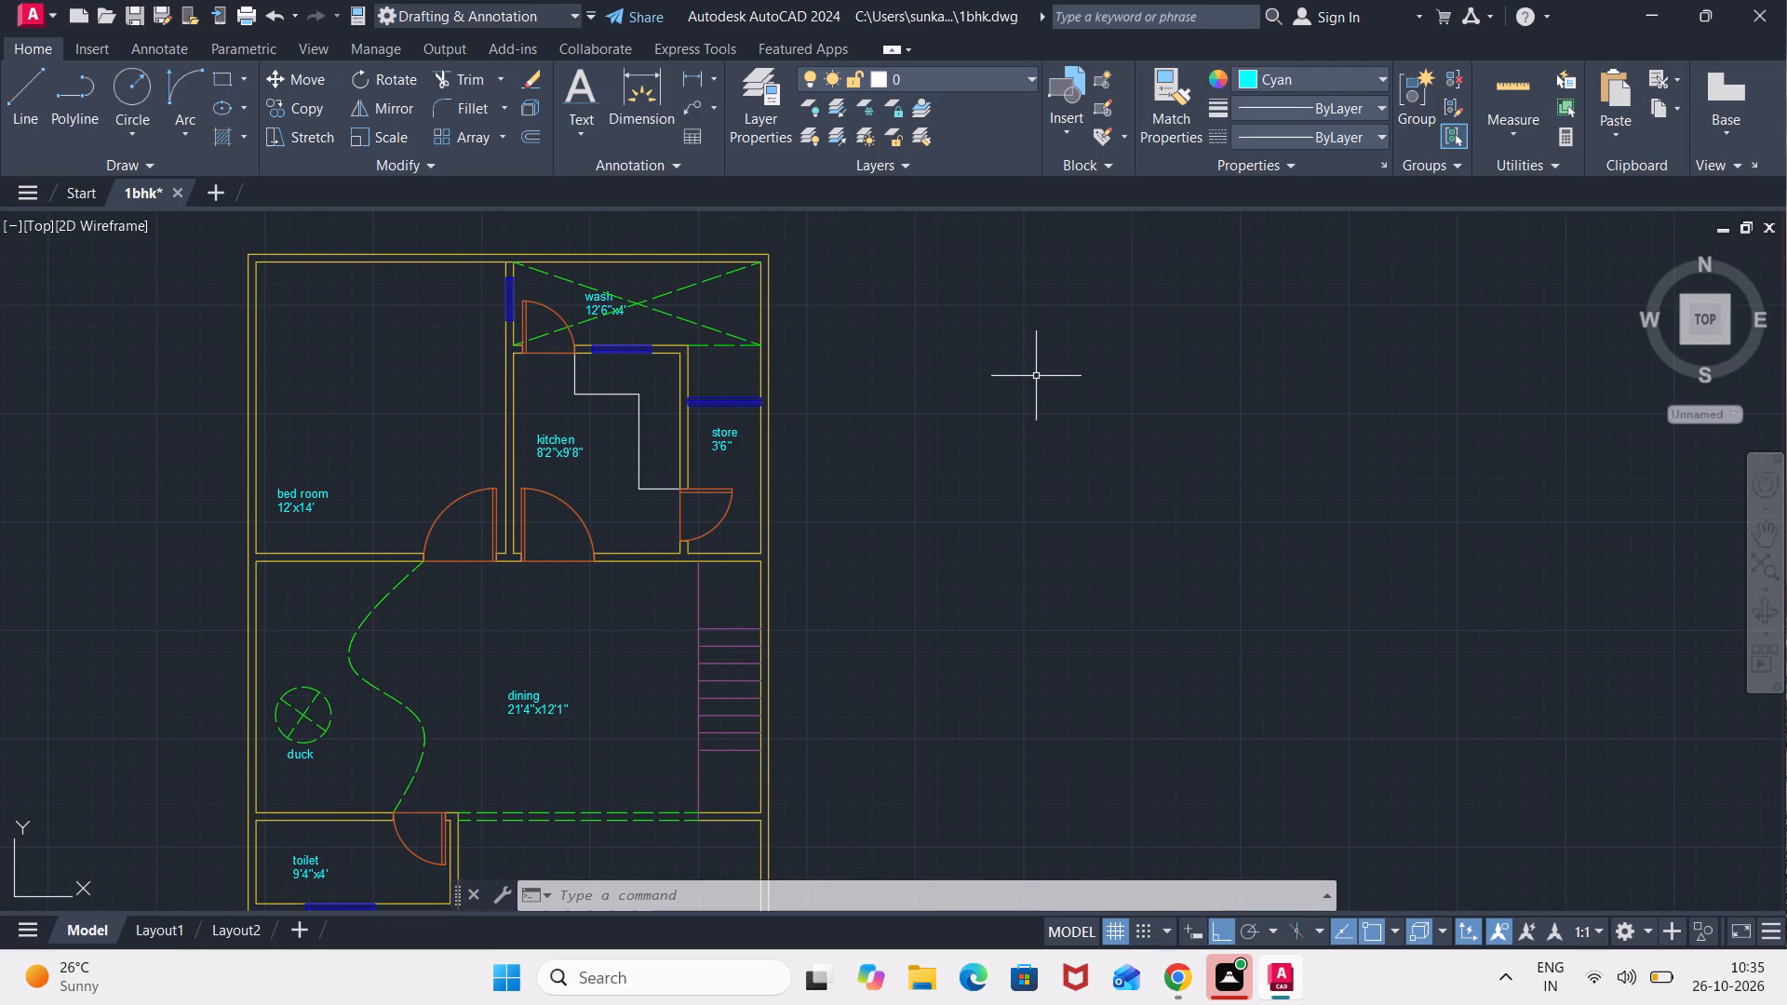
scroll(1041, 368, down, 1)
middle_drag(1041, 368, 877, 337)
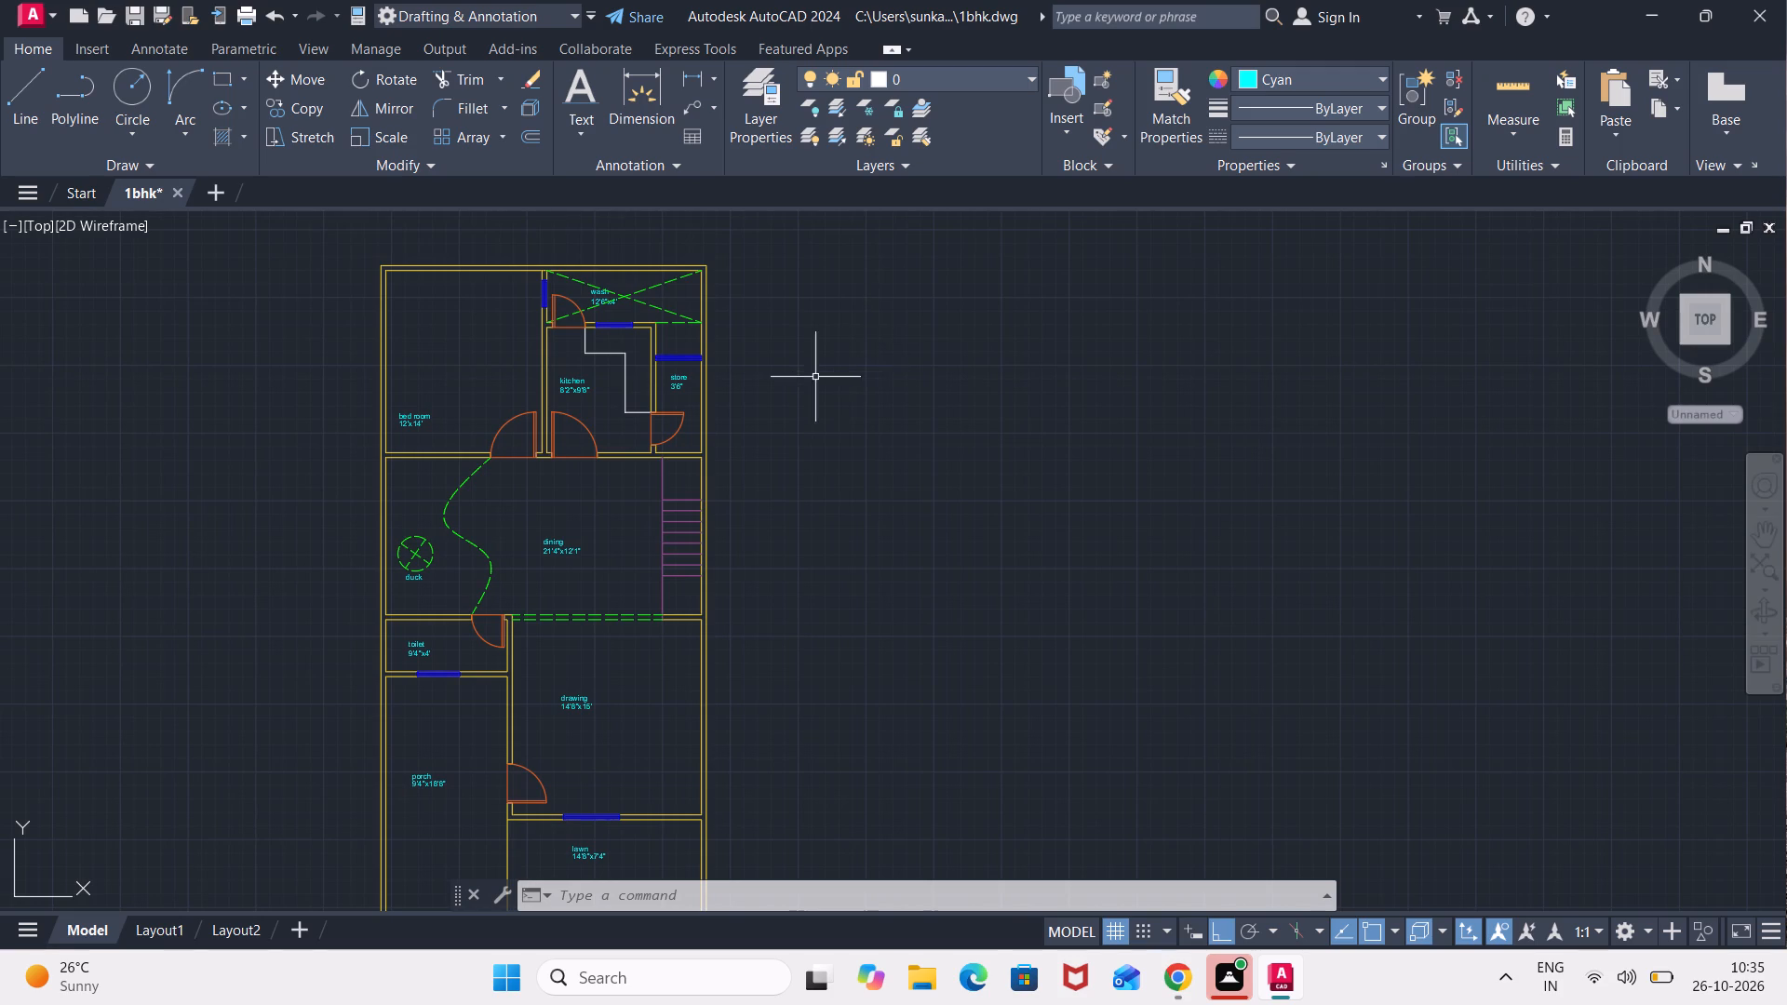
click(700, 82)
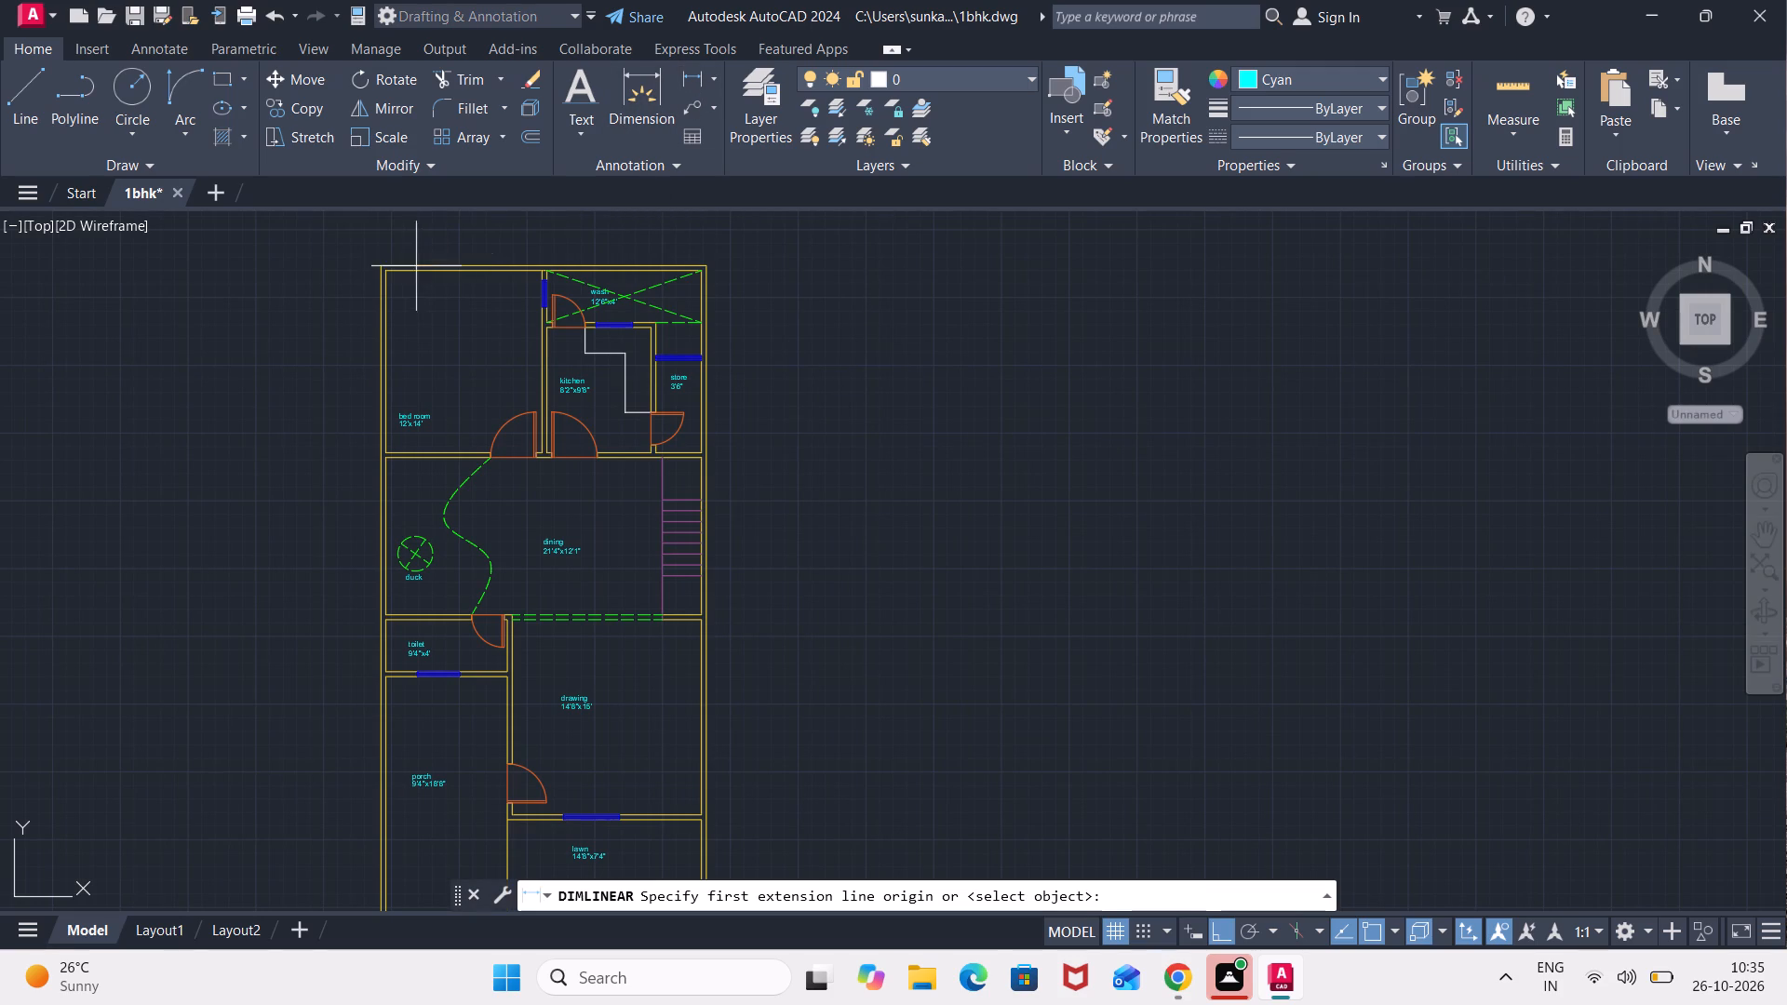
scroll(380, 259, up, 1)
click(380, 259)
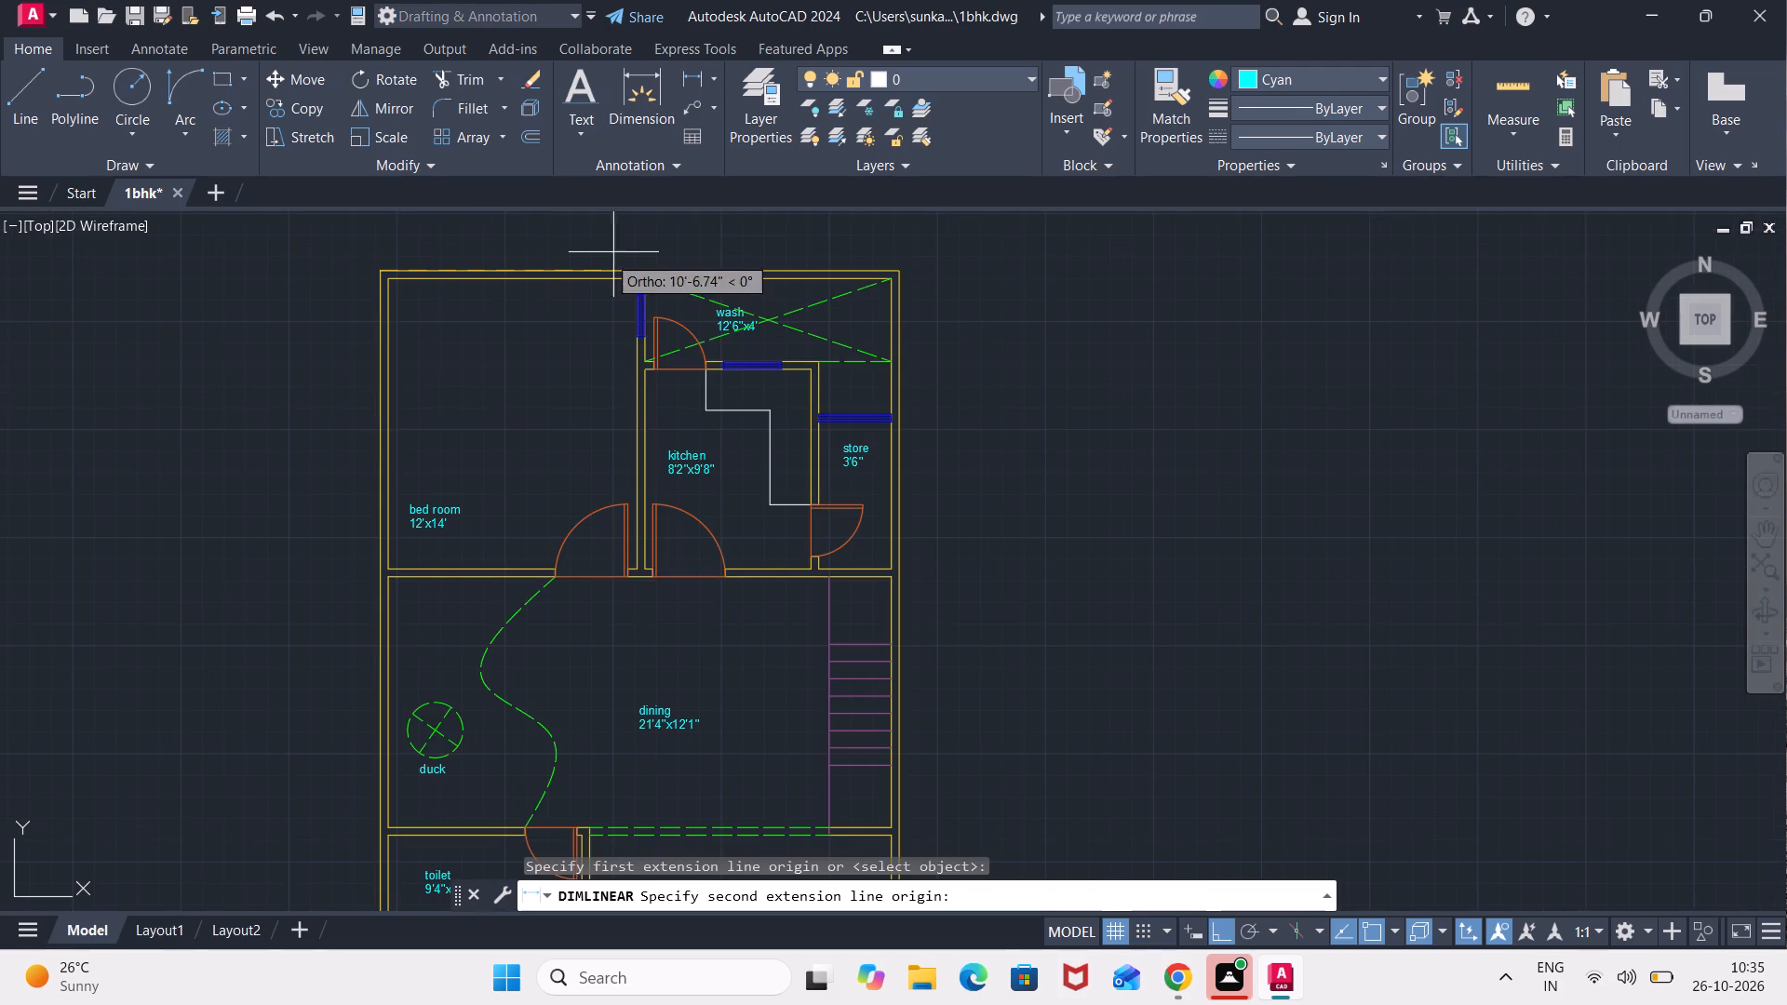
click(906, 266)
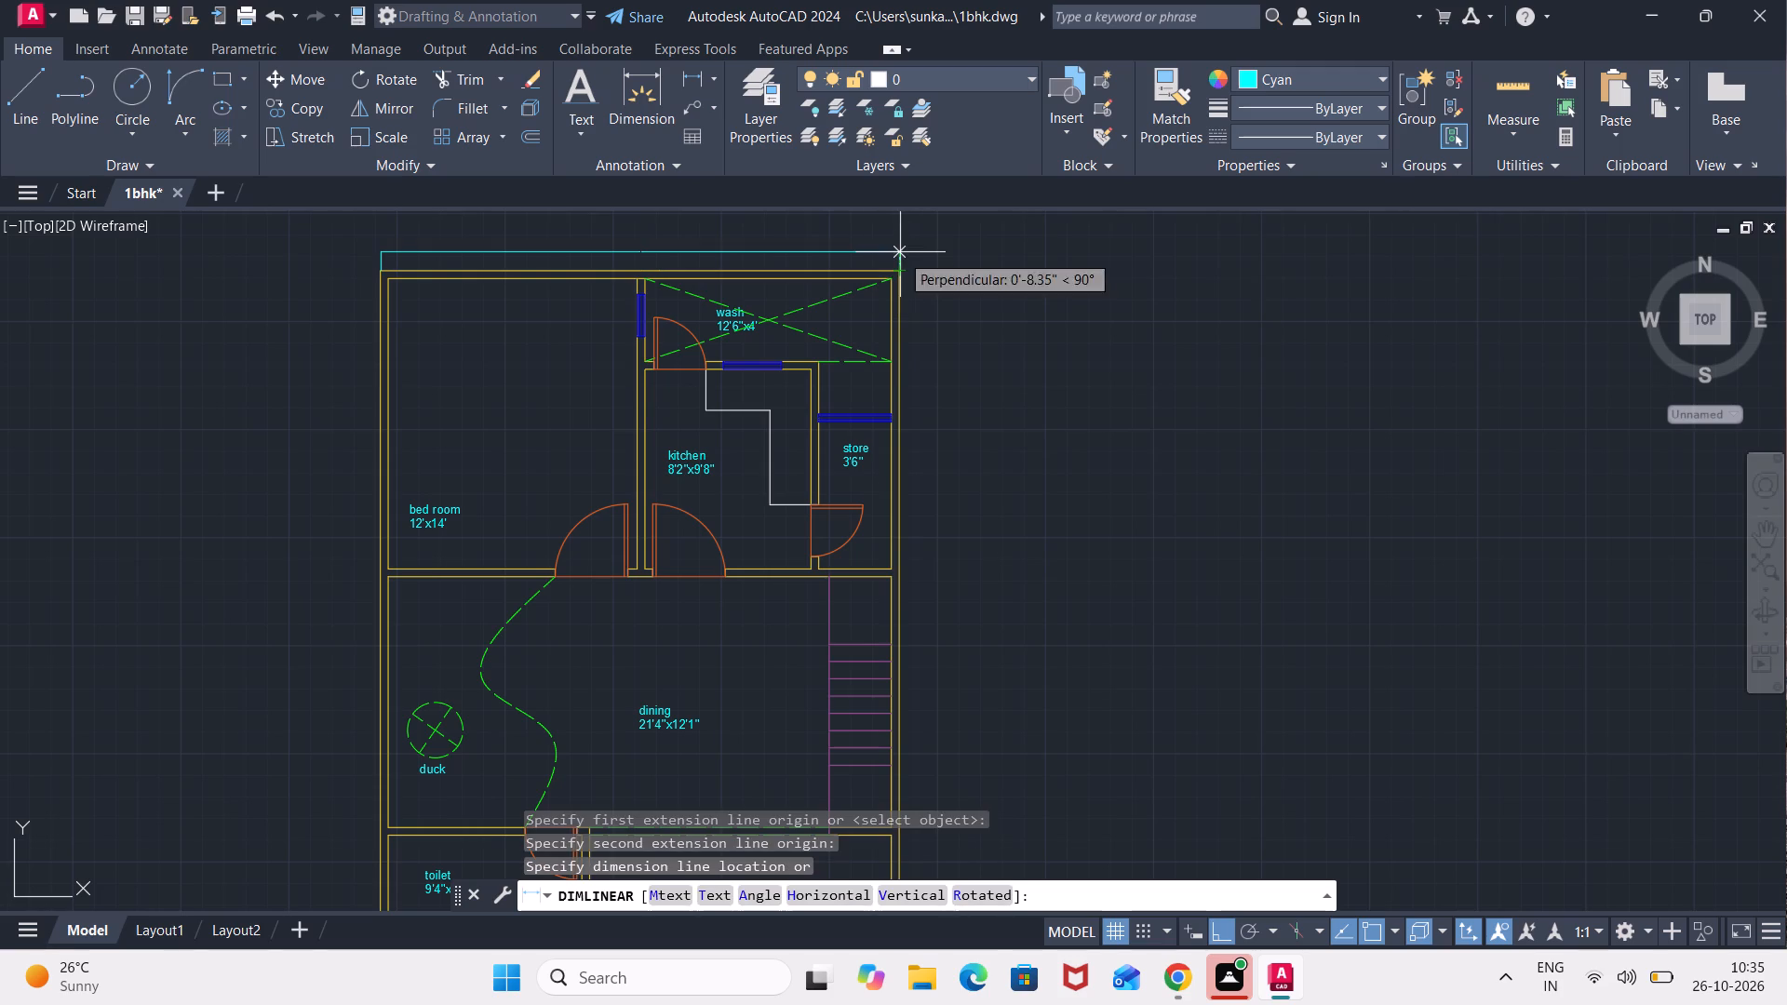
click(900, 247)
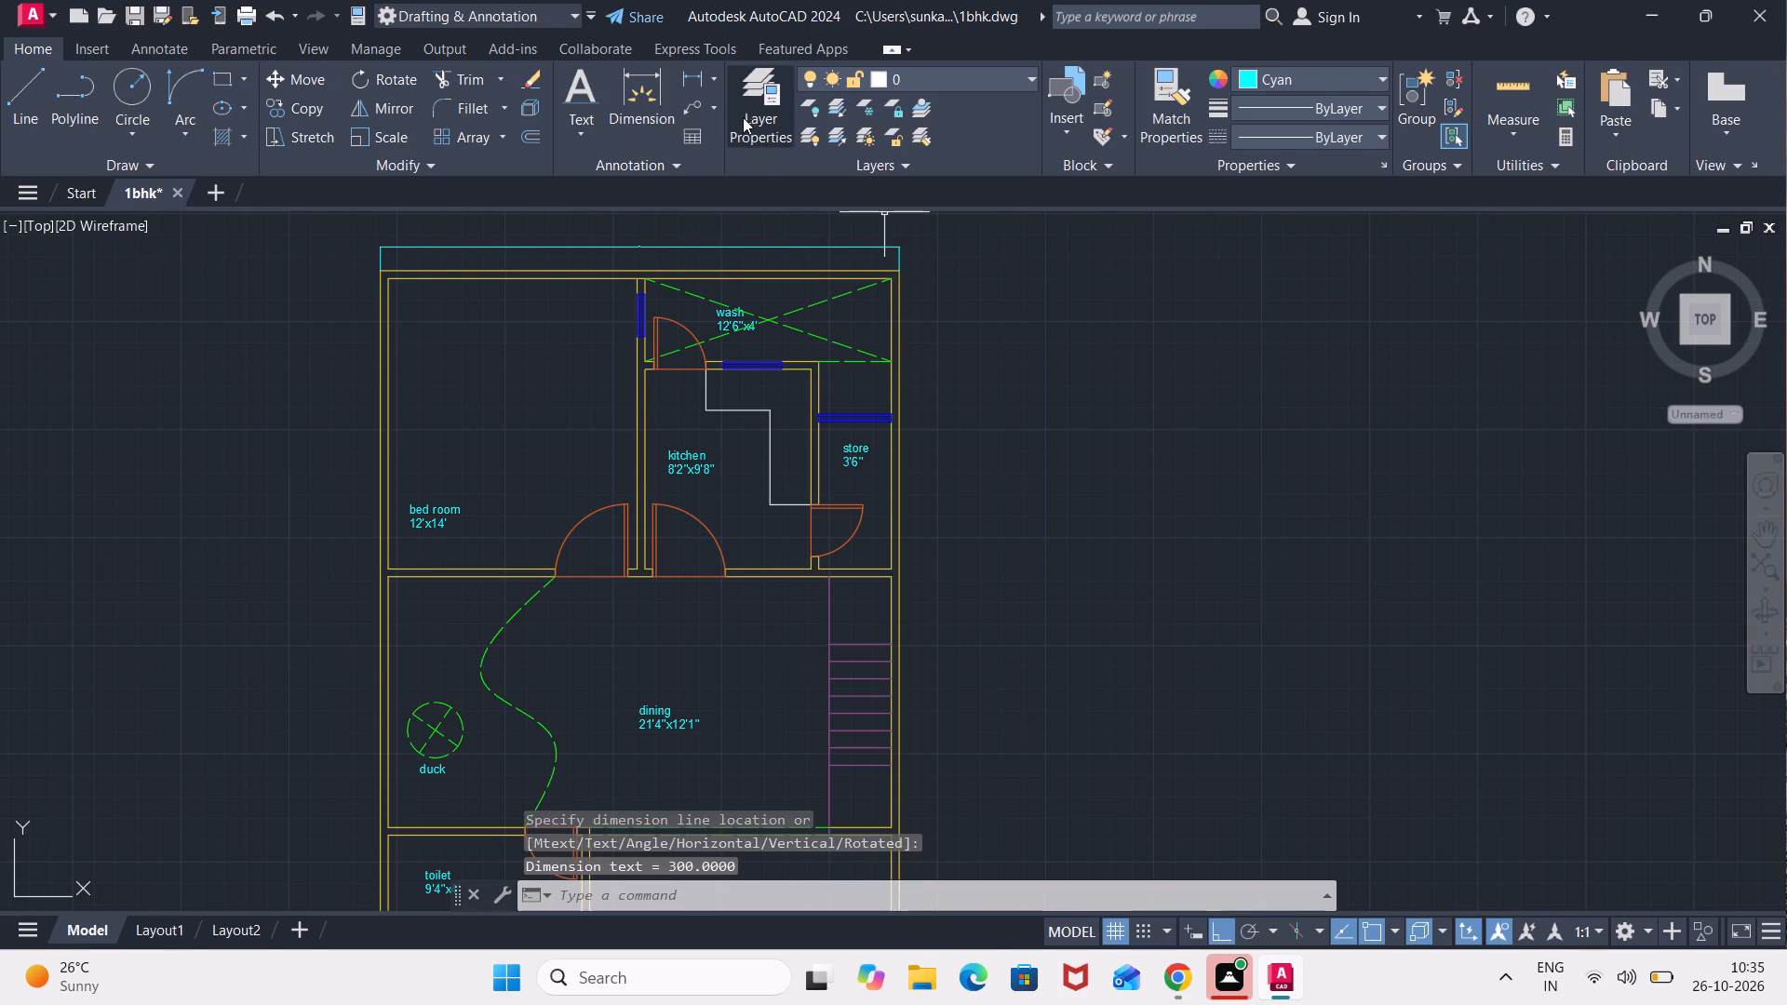
Add a linear dimension along the plan's full outer length, placed just outside the right-hand wall.
click(684, 80)
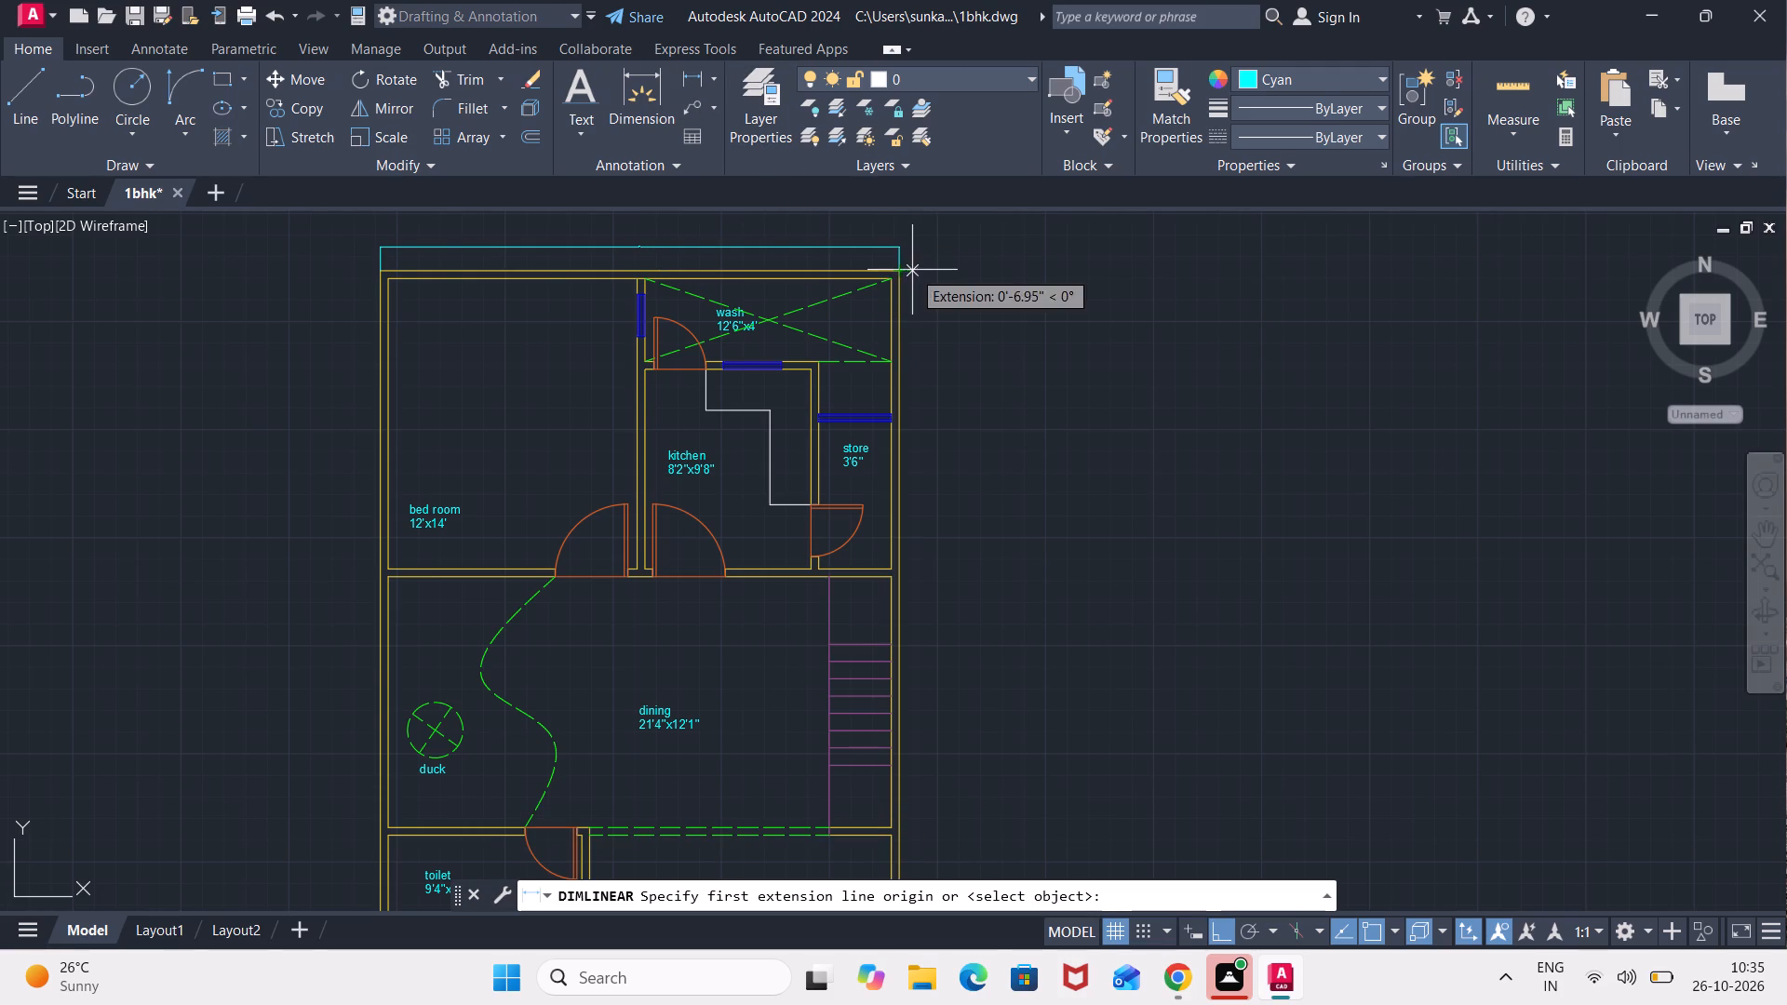
click(897, 269)
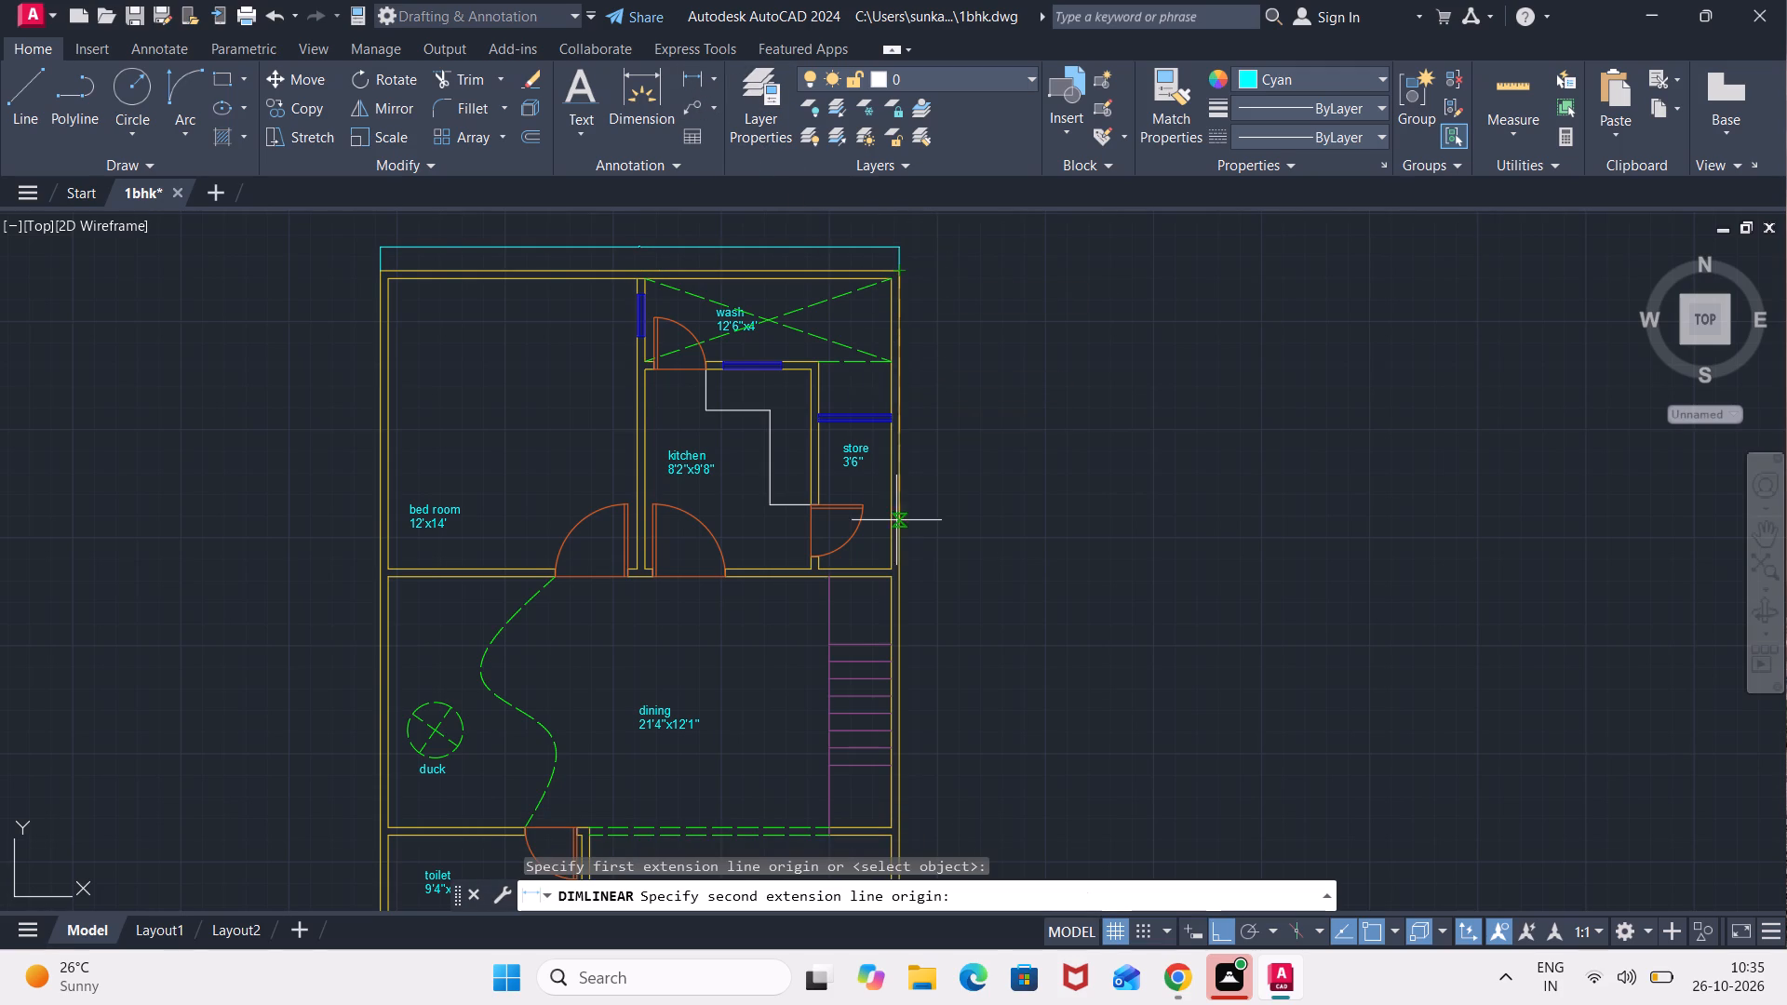
middle_drag(896, 548, 802, 332)
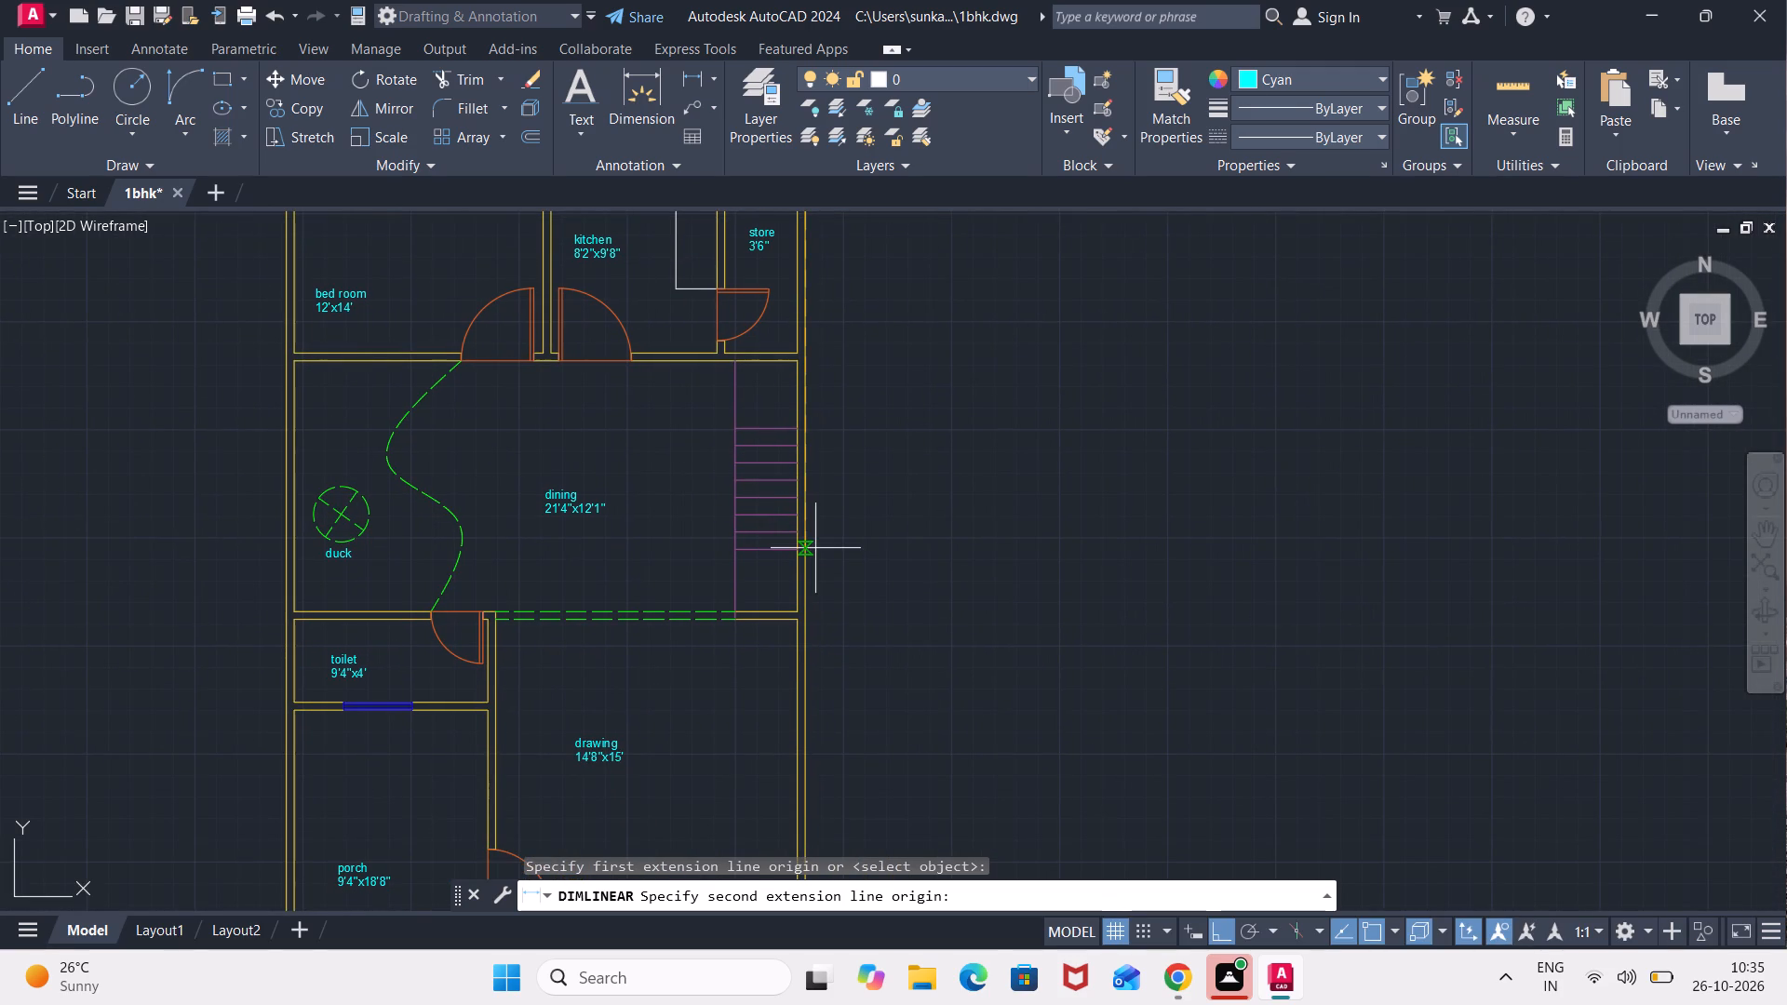
middle_drag(801, 593, 724, 297)
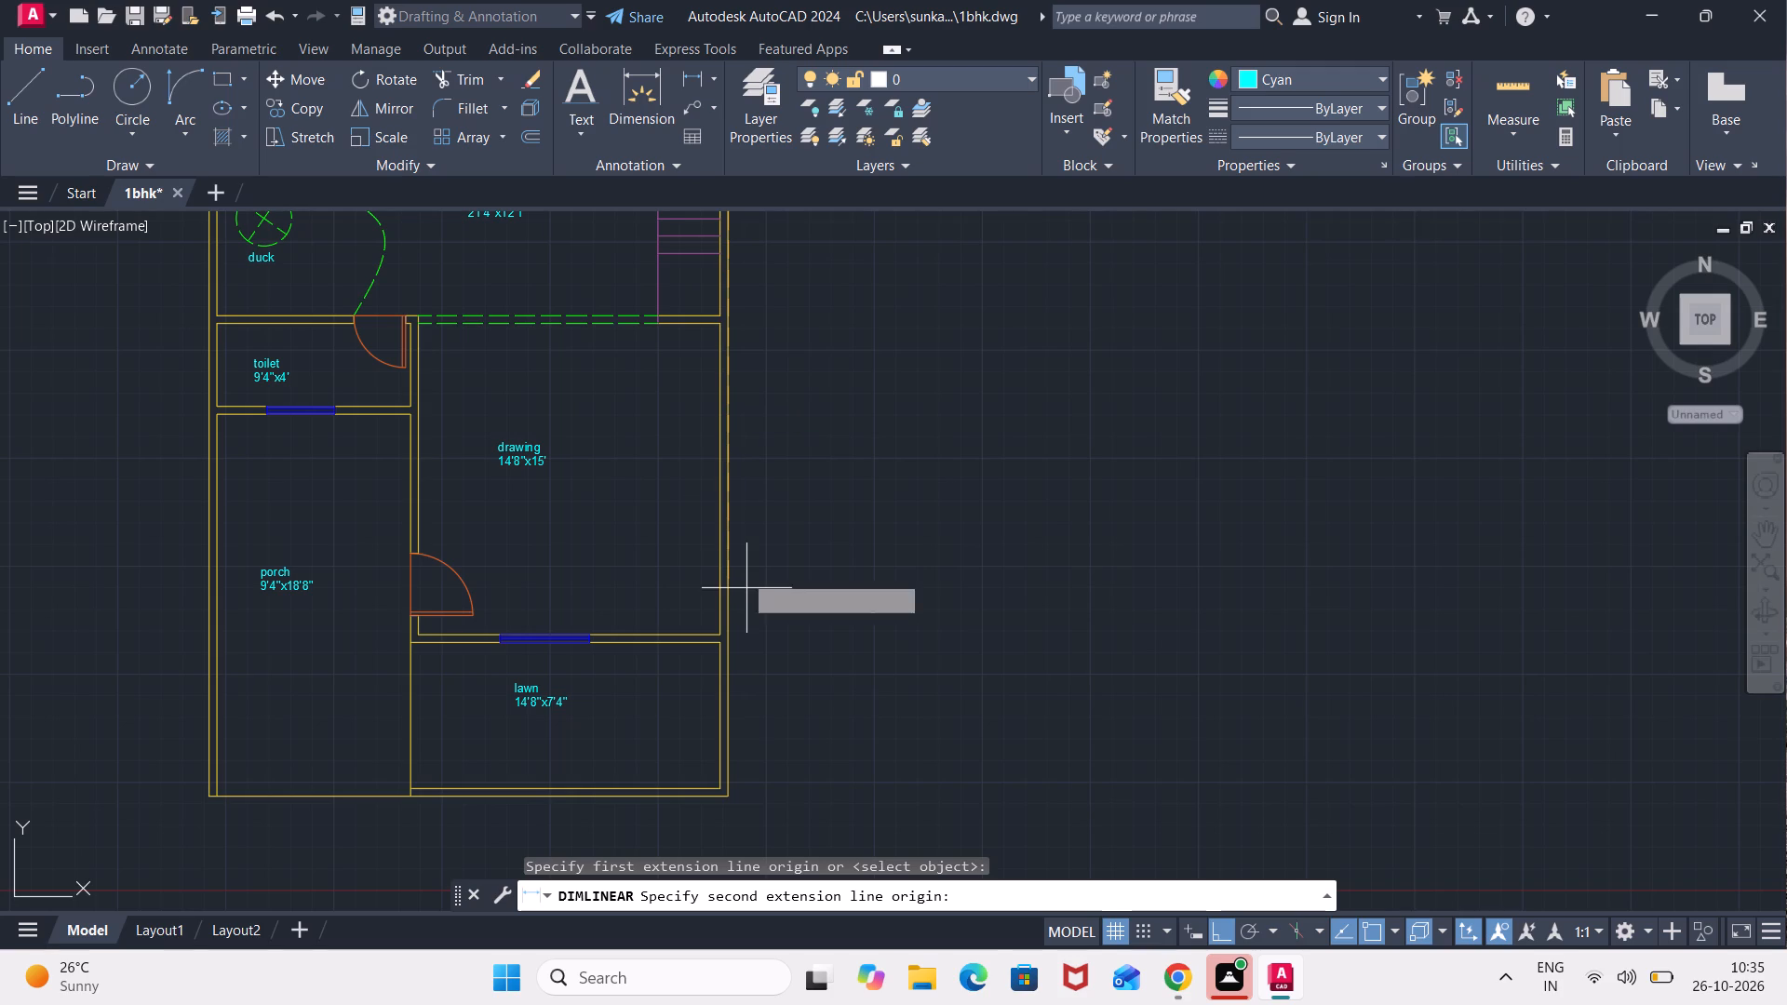
click(730, 801)
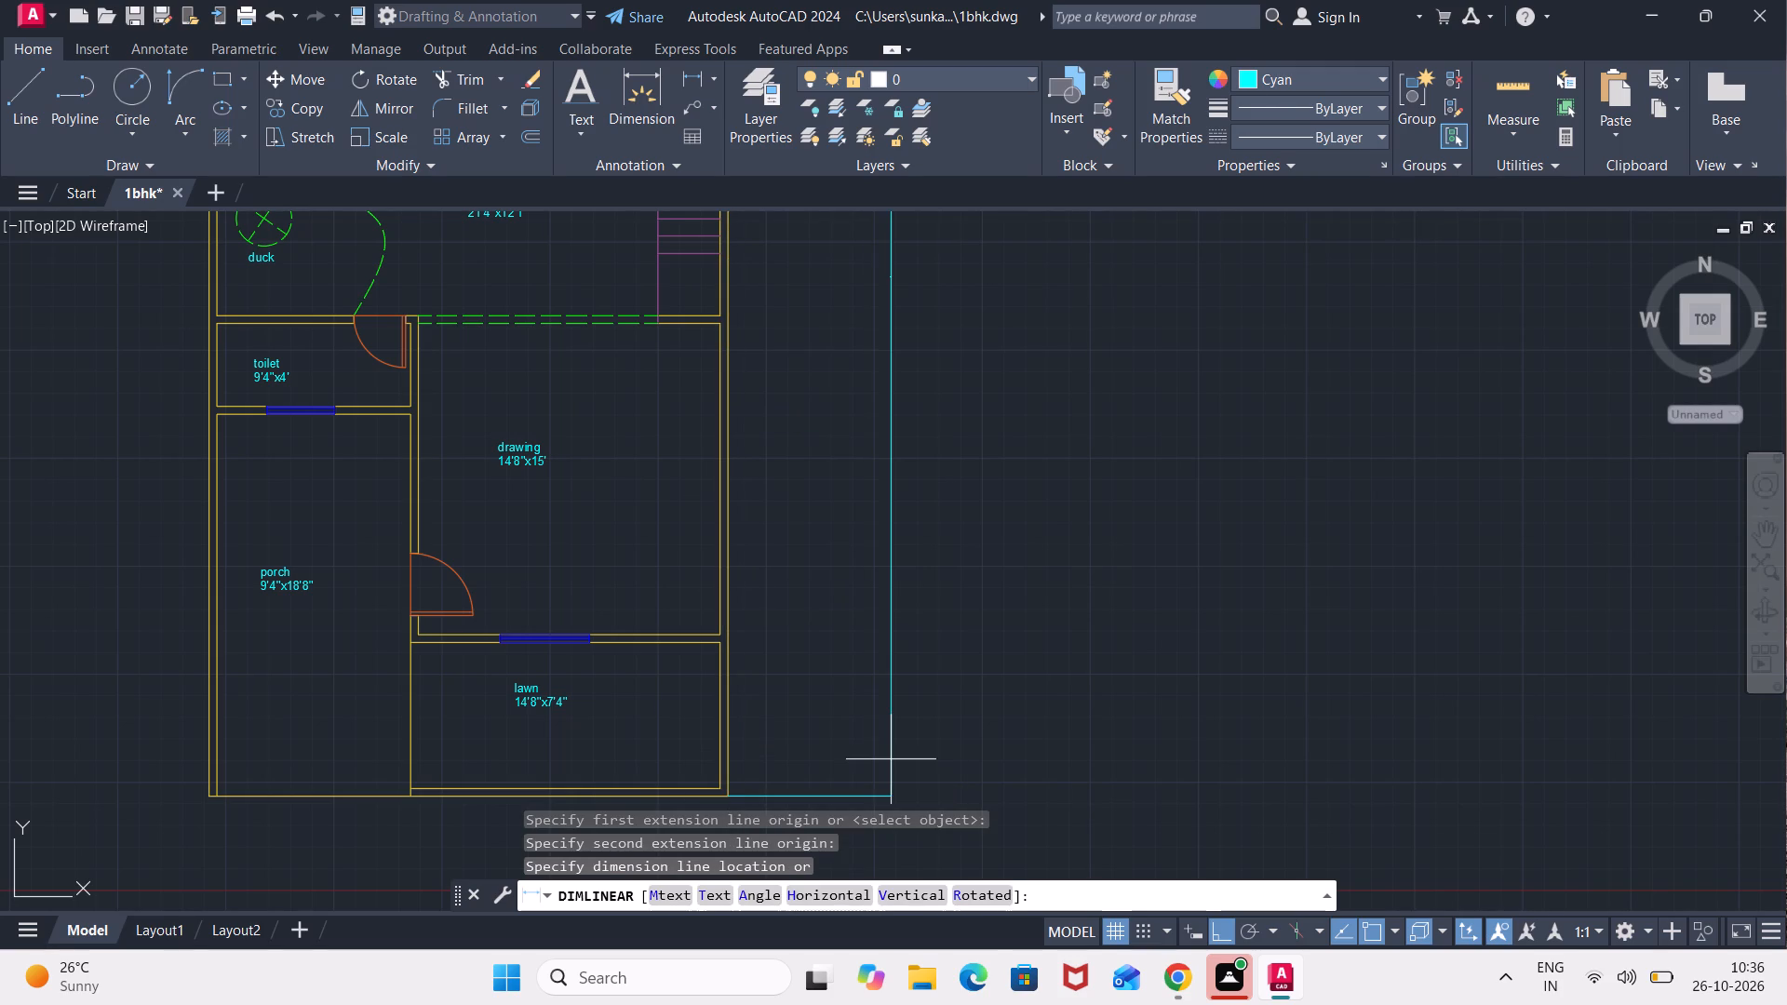
click(753, 788)
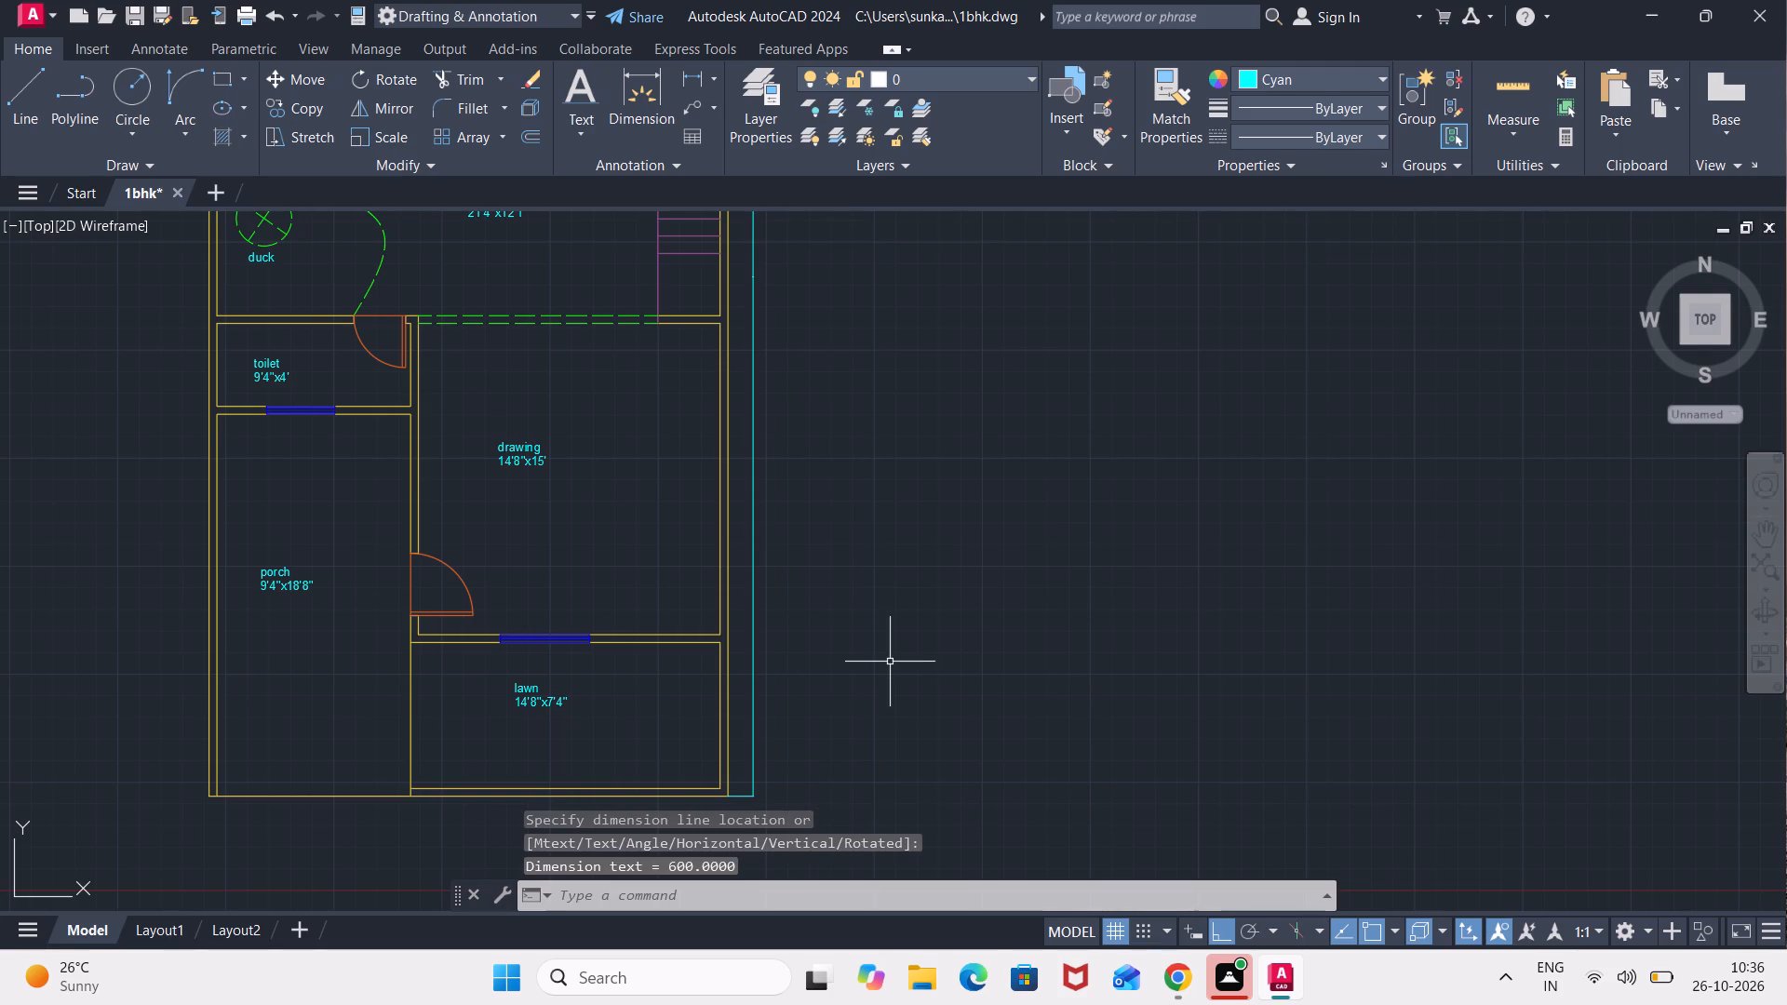
Modify the Standard dimension style so its dimension lines are yellow and its extension lines are green.
key(d)
key(Return)
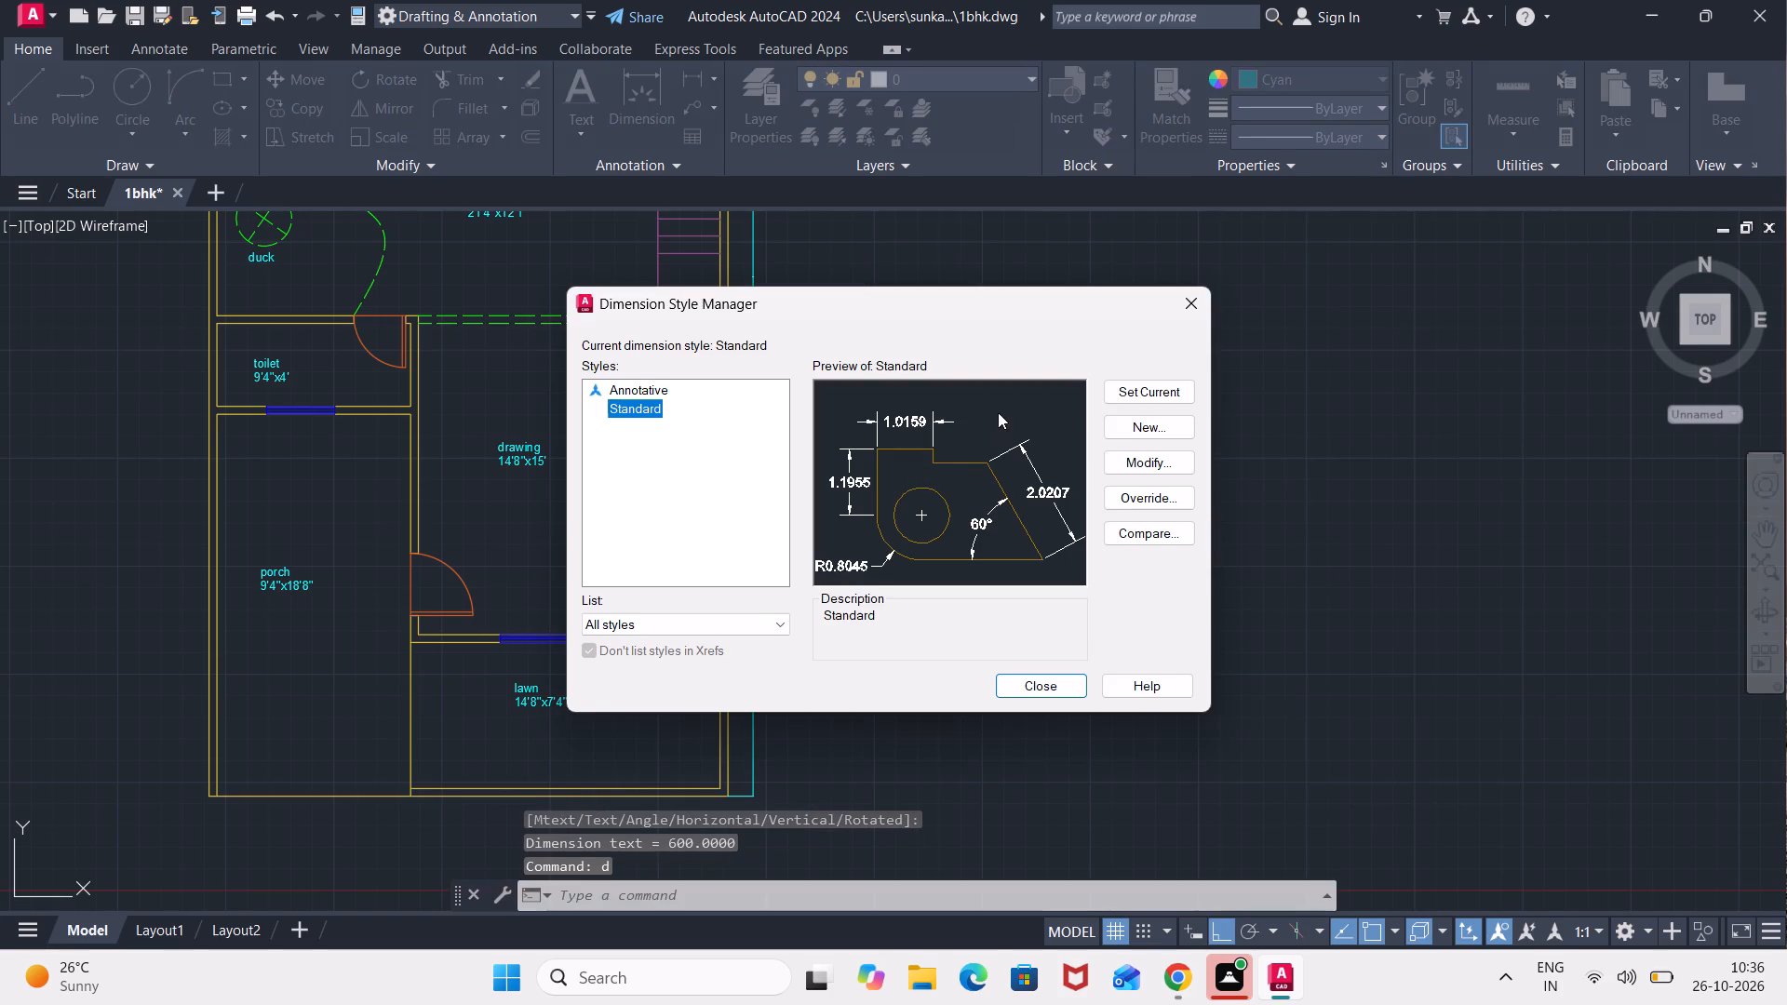
click(1149, 470)
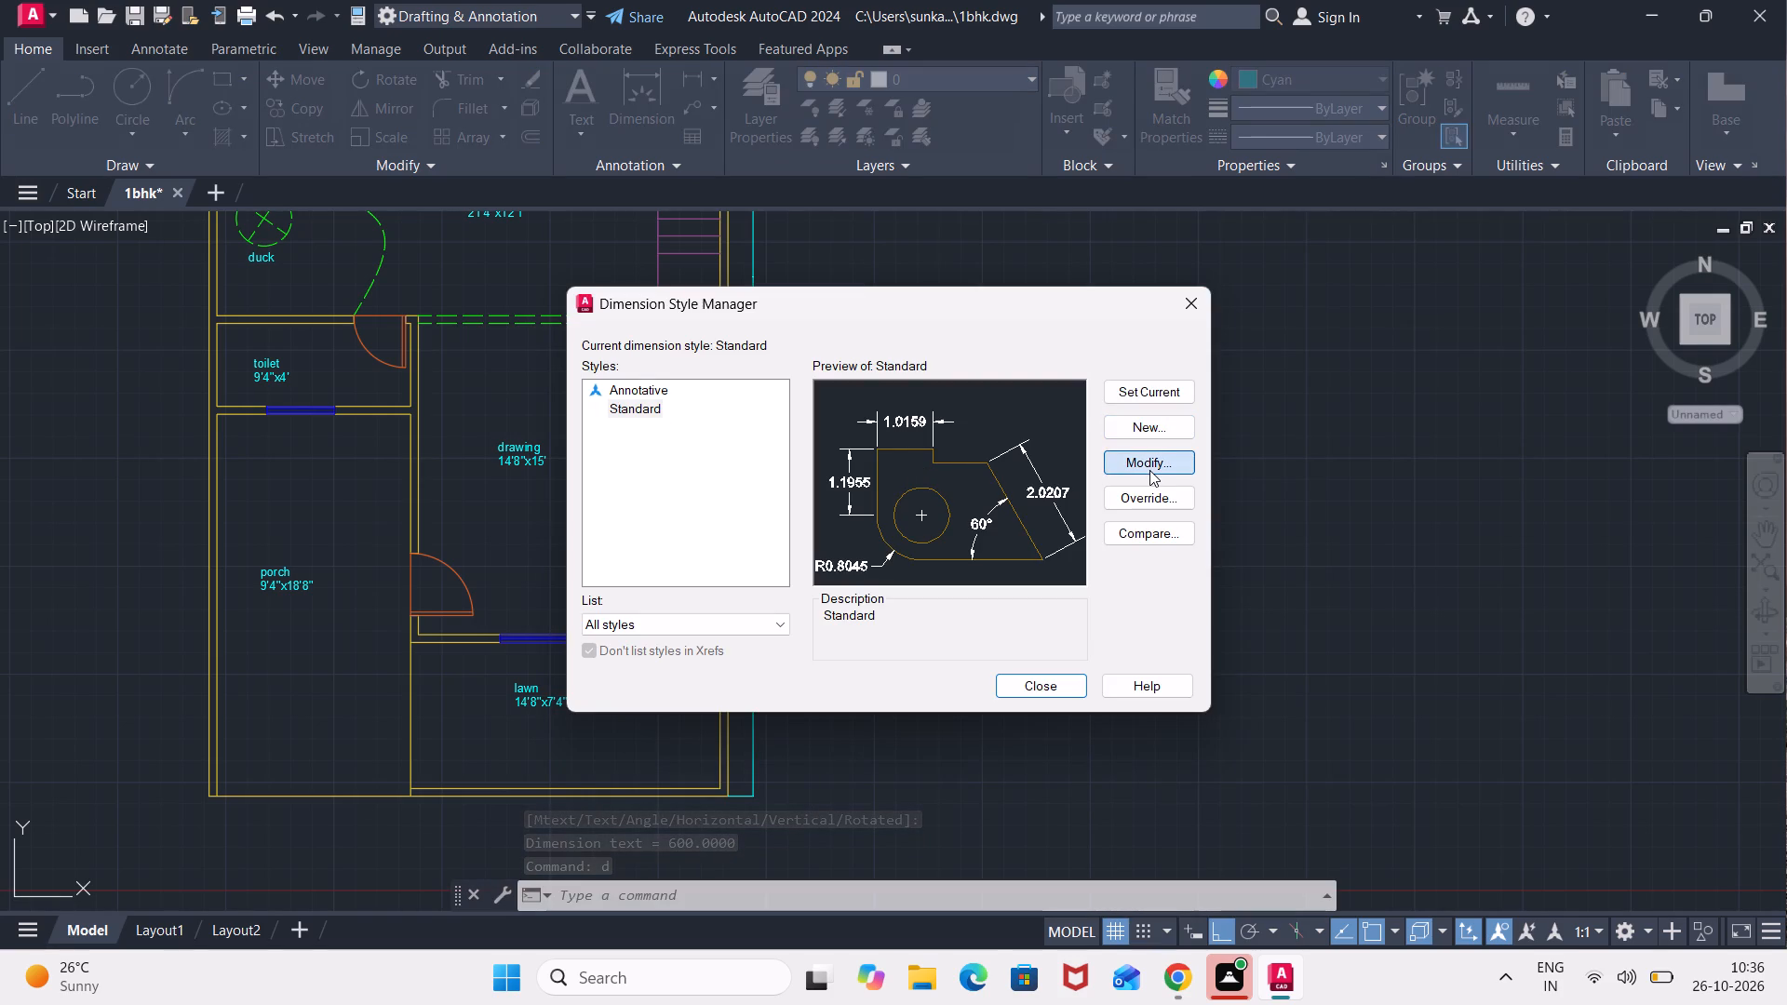
click(1136, 456)
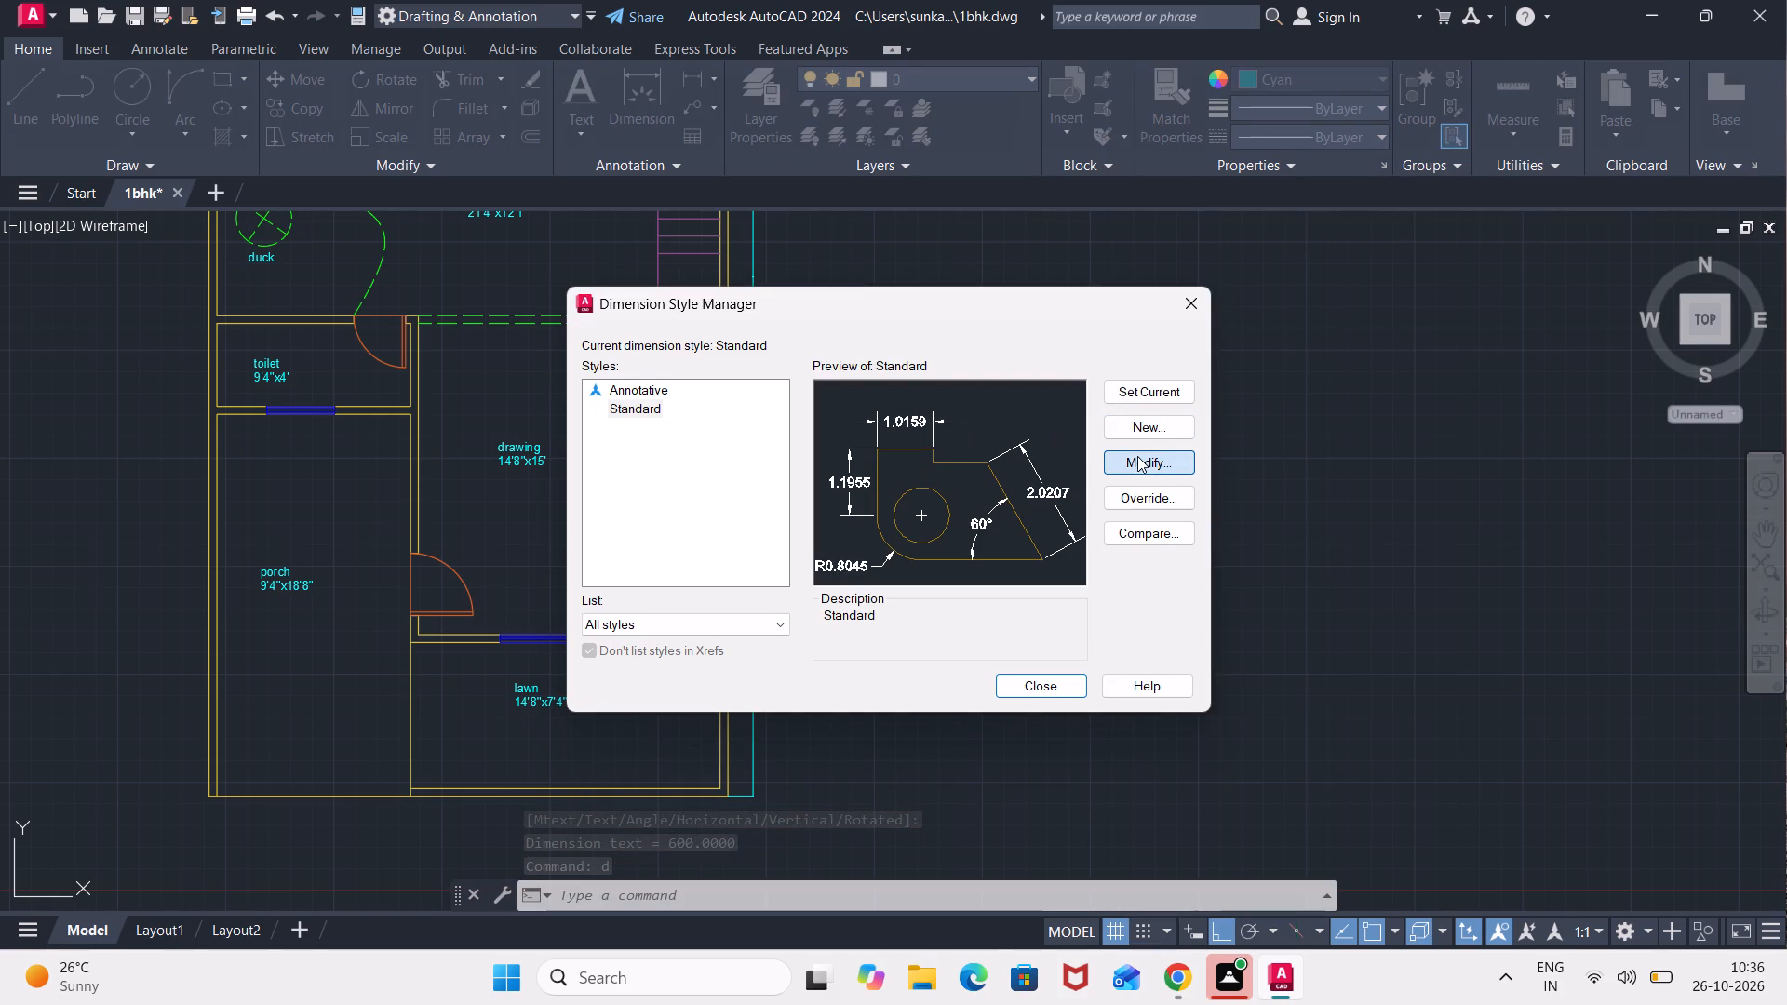
click(1142, 466)
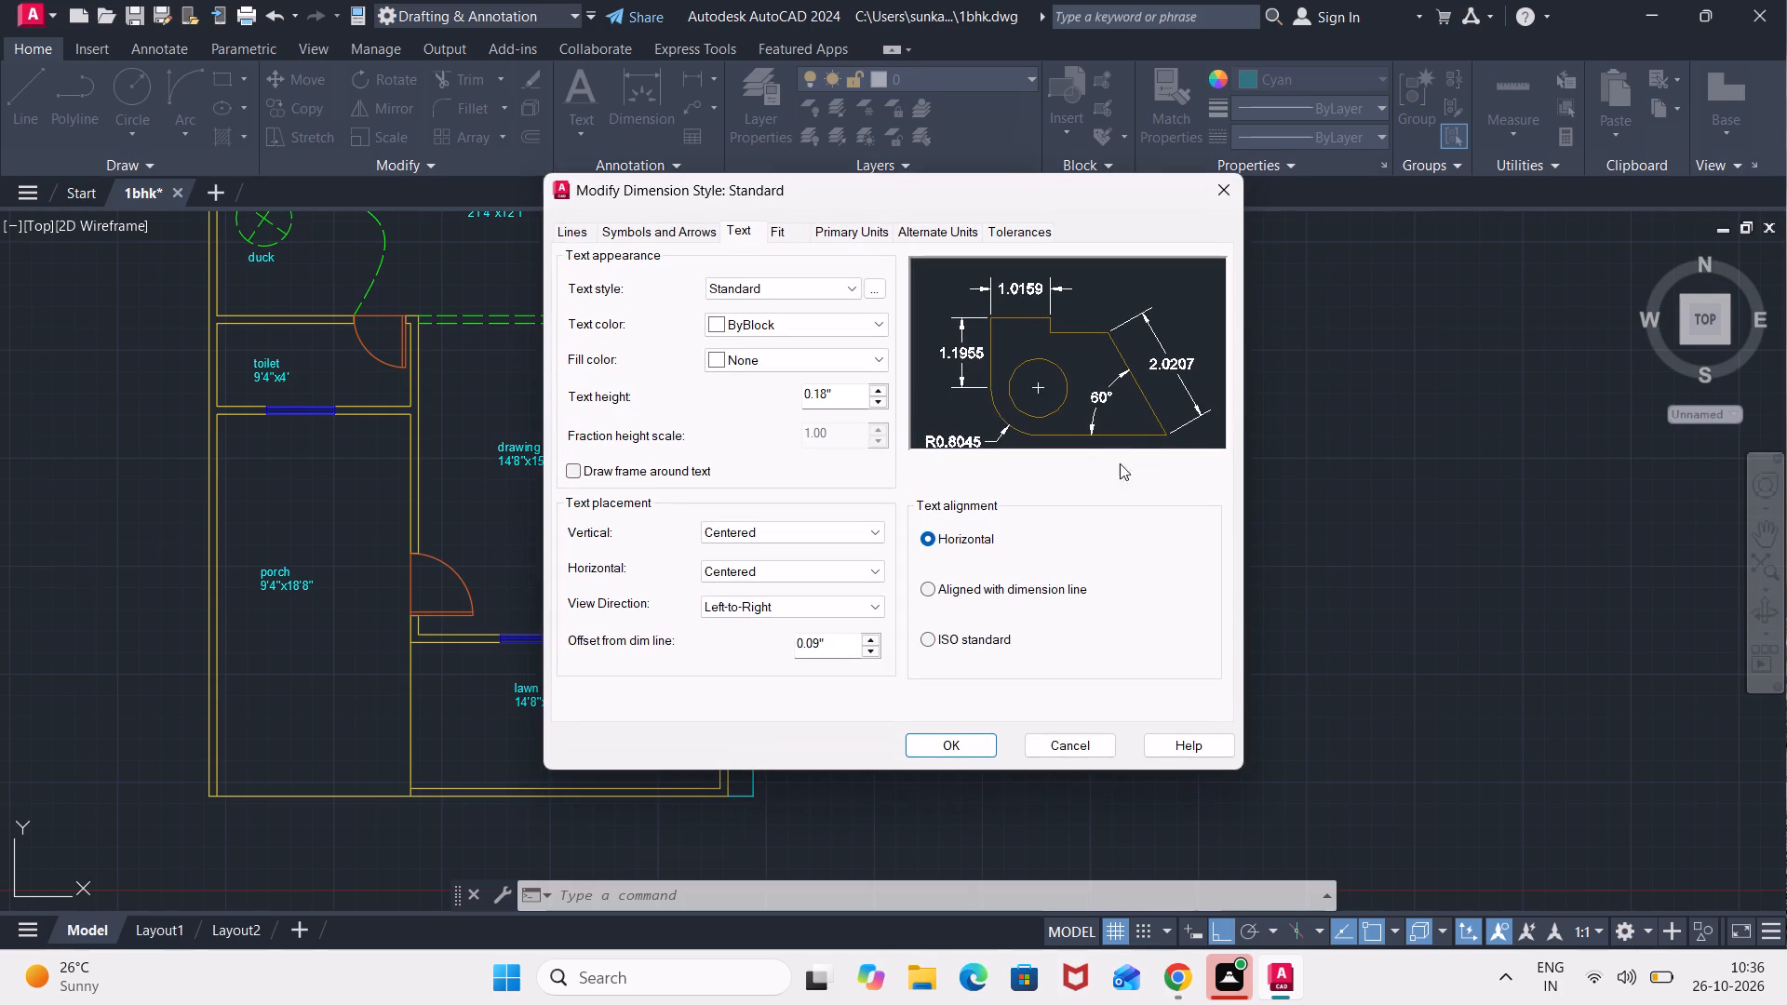
click(571, 232)
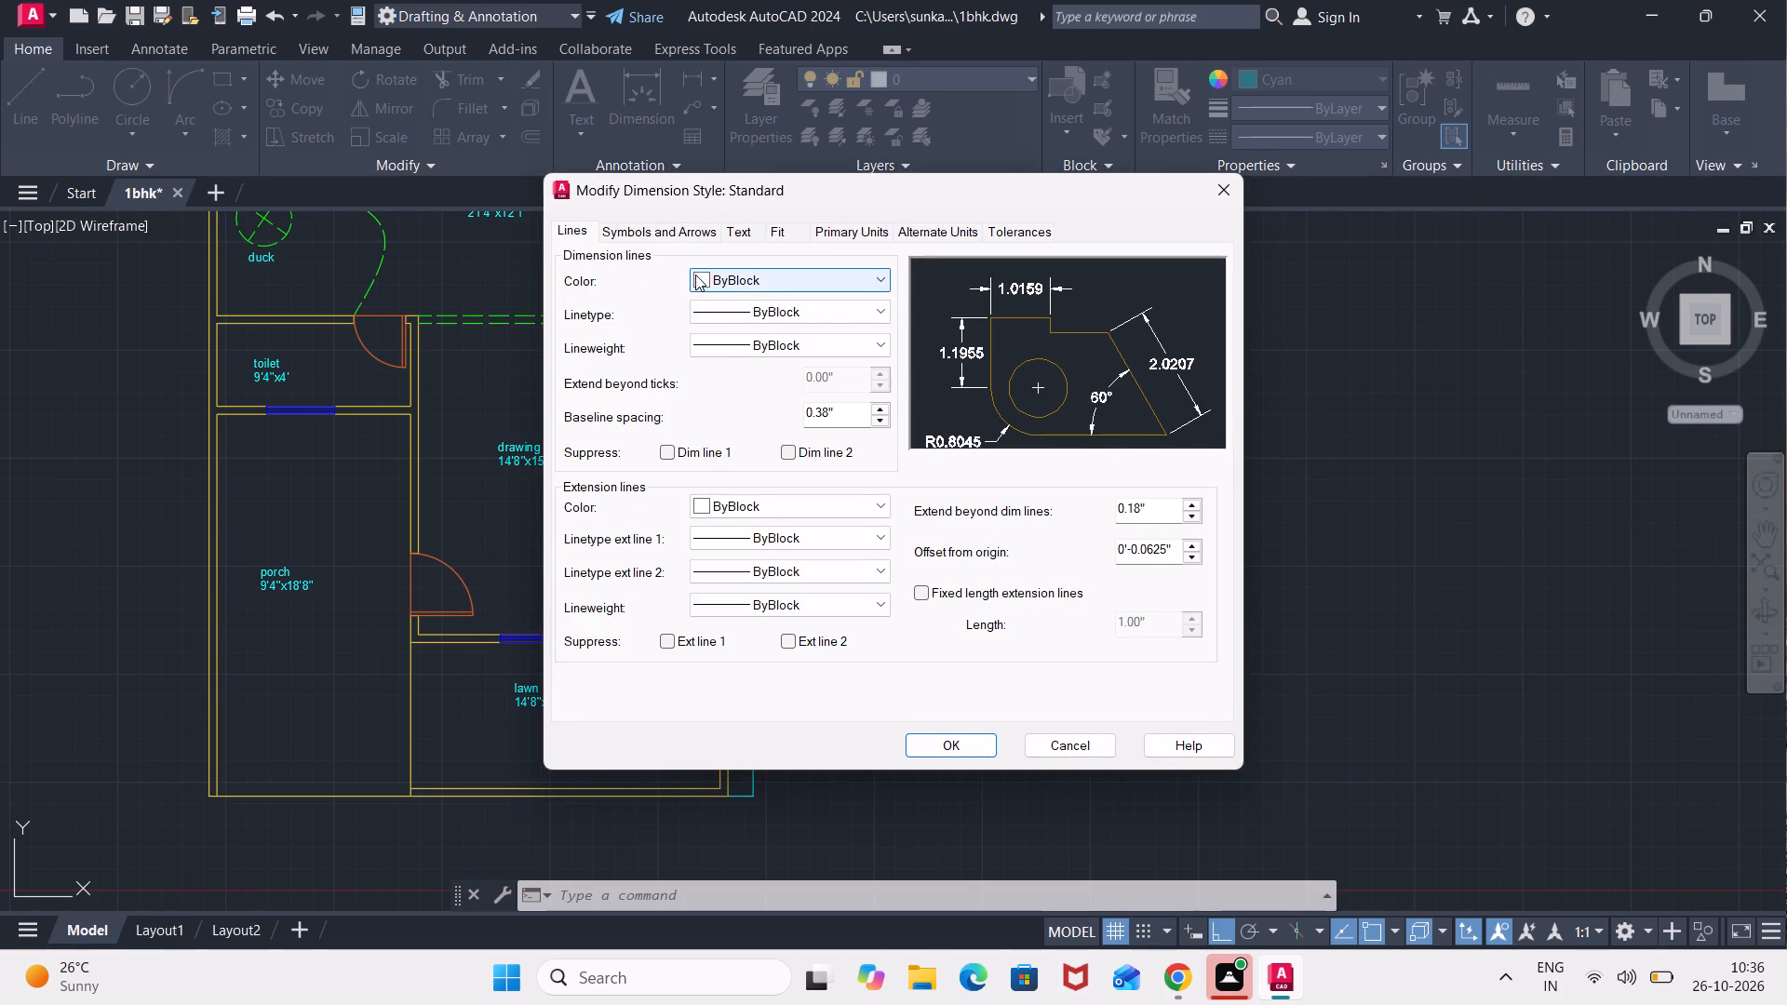
click(701, 277)
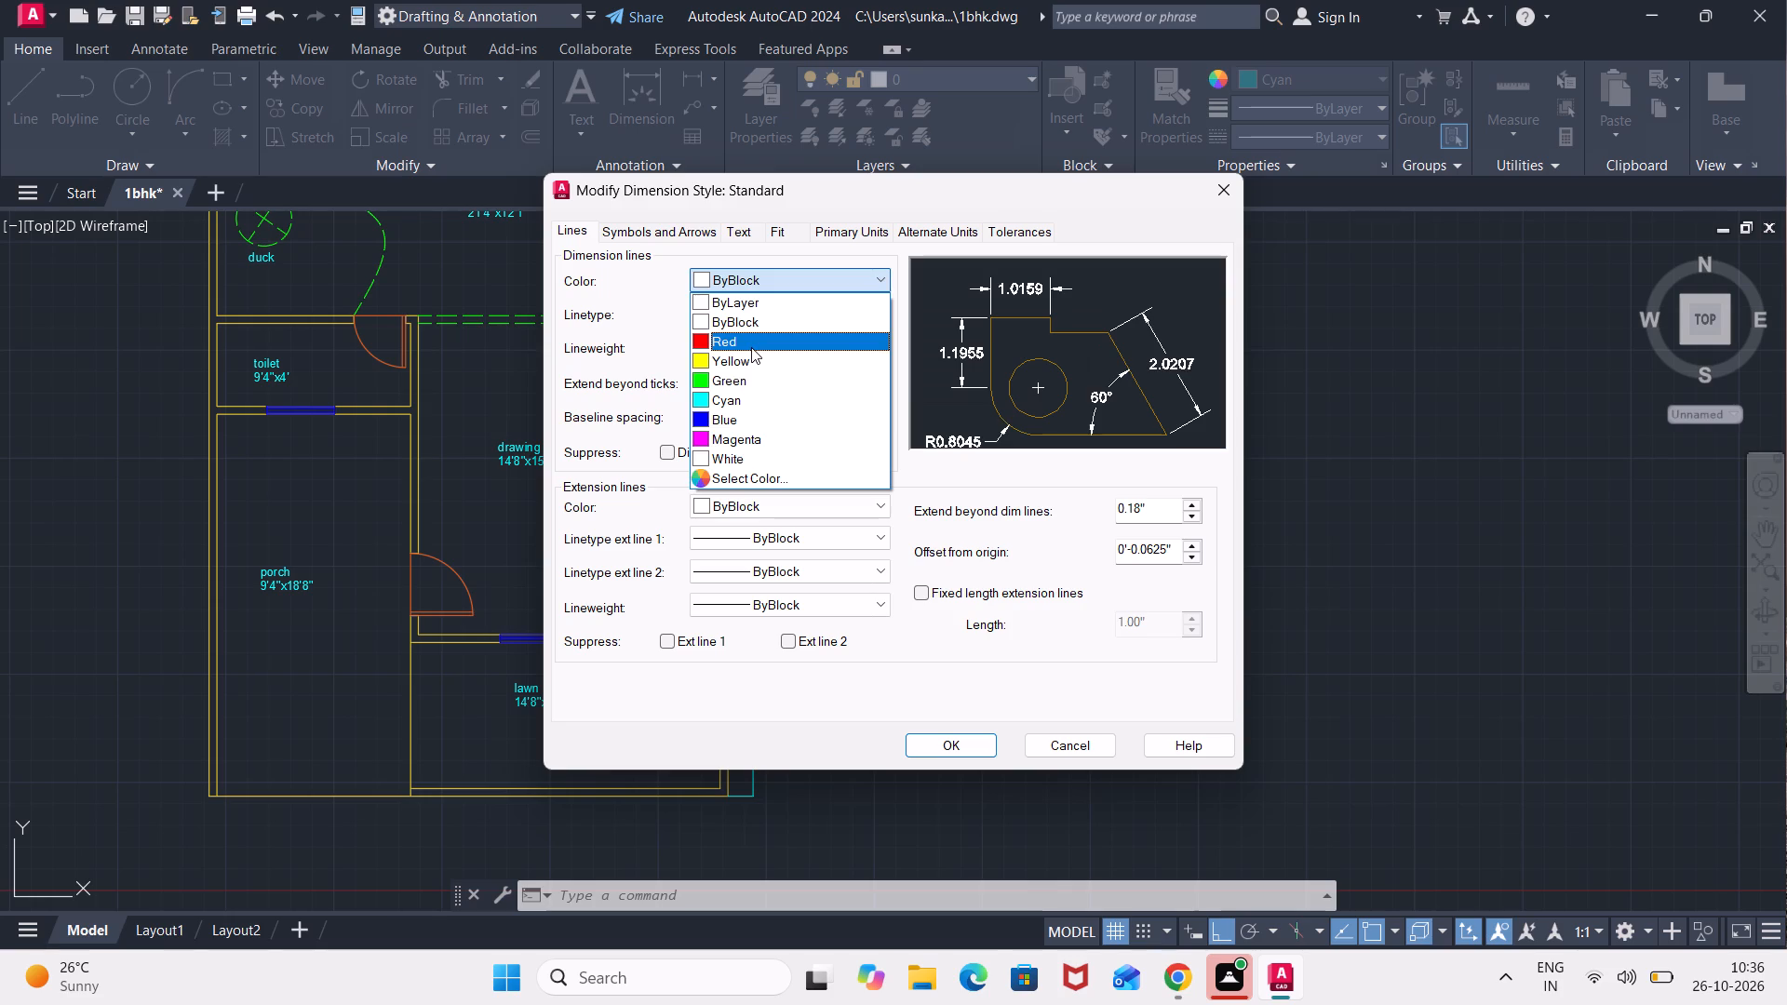
click(751, 347)
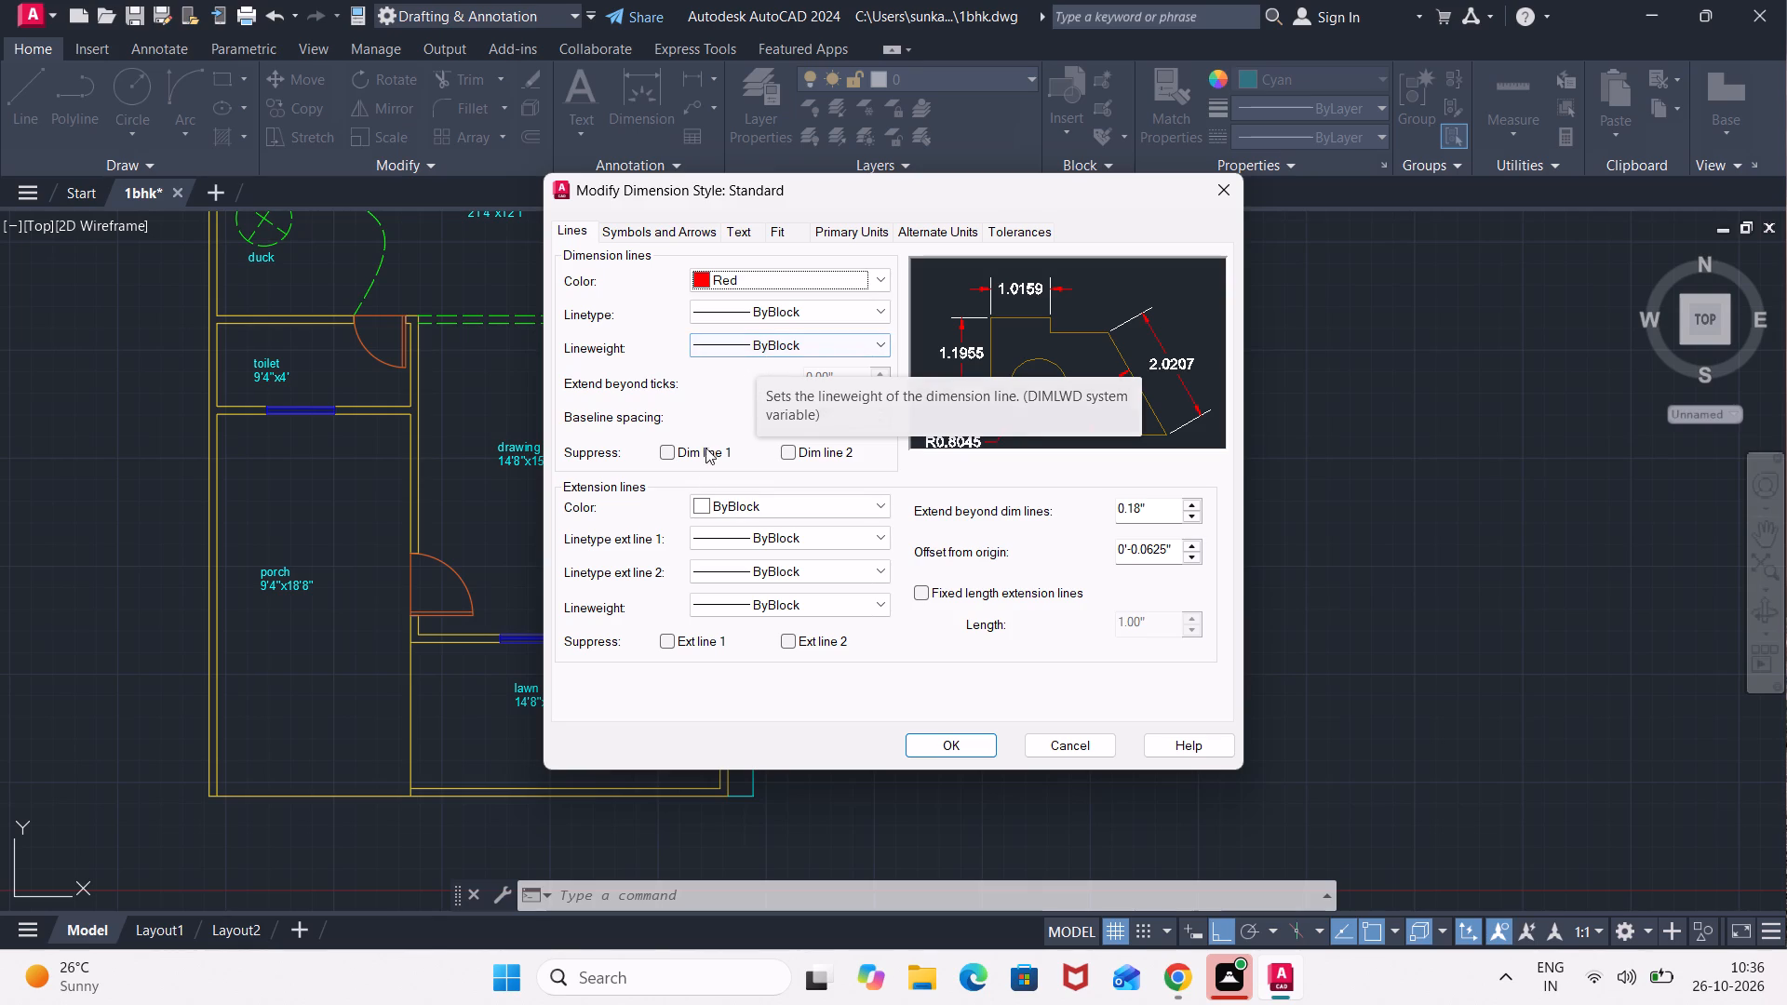
click(696, 502)
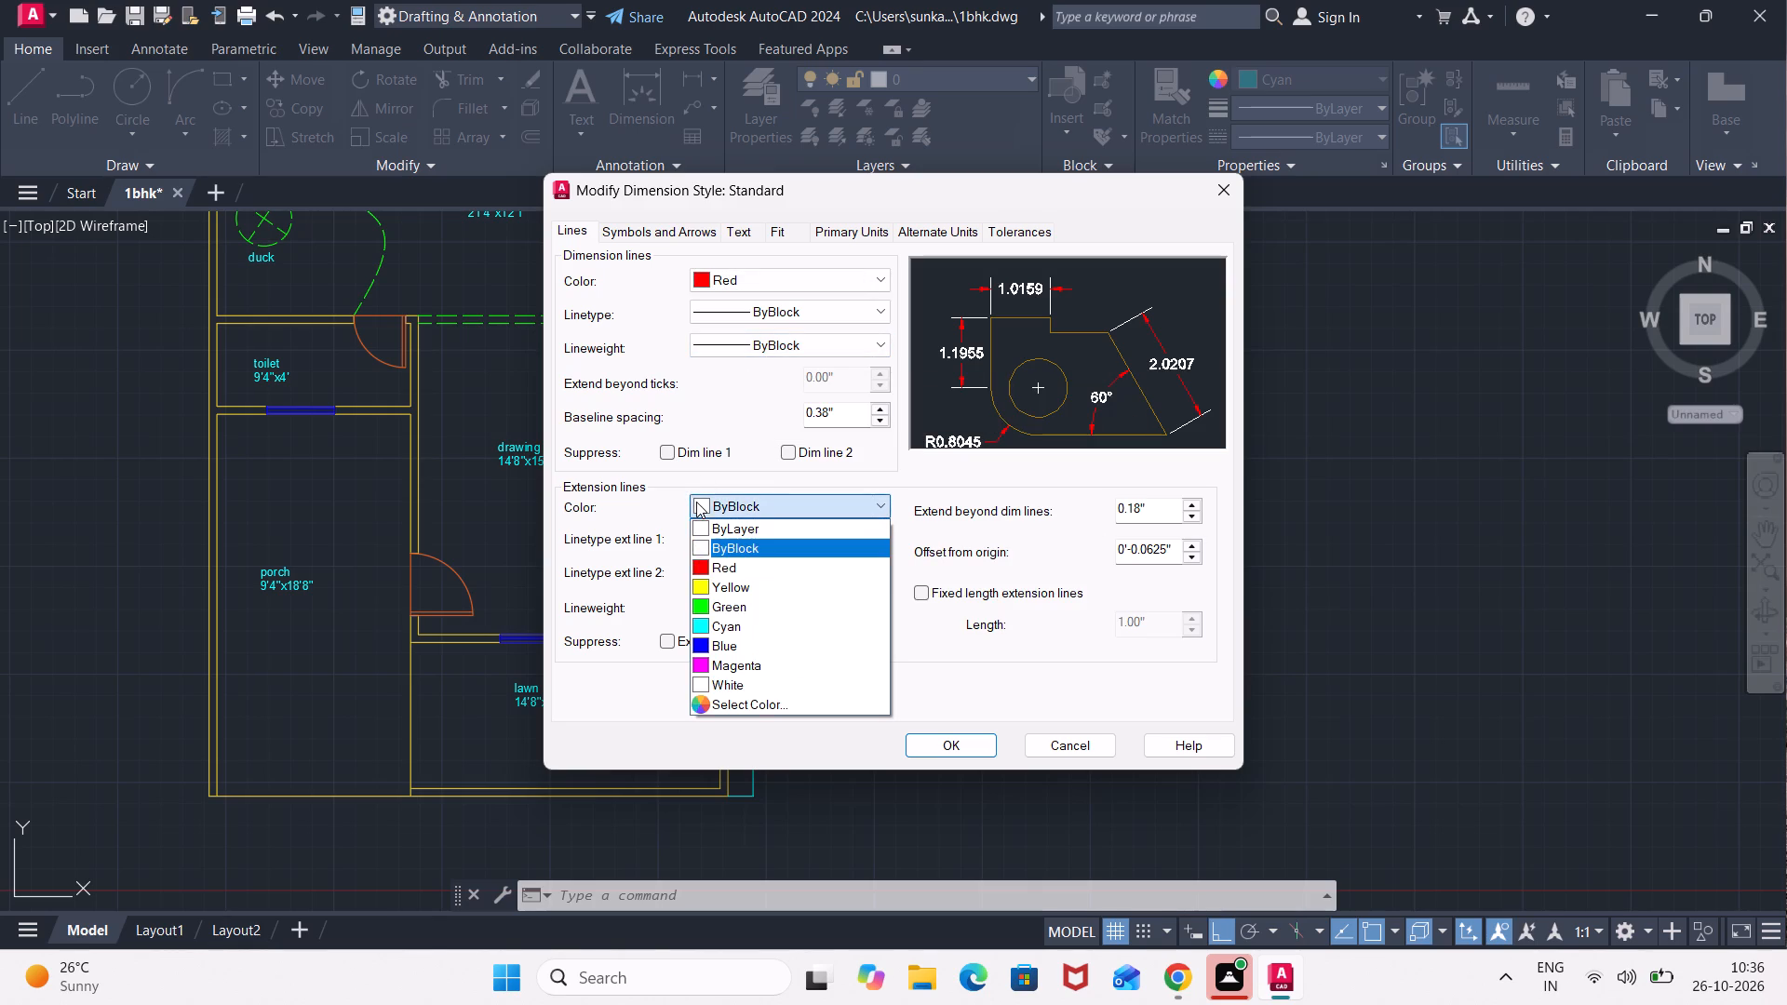
click(705, 592)
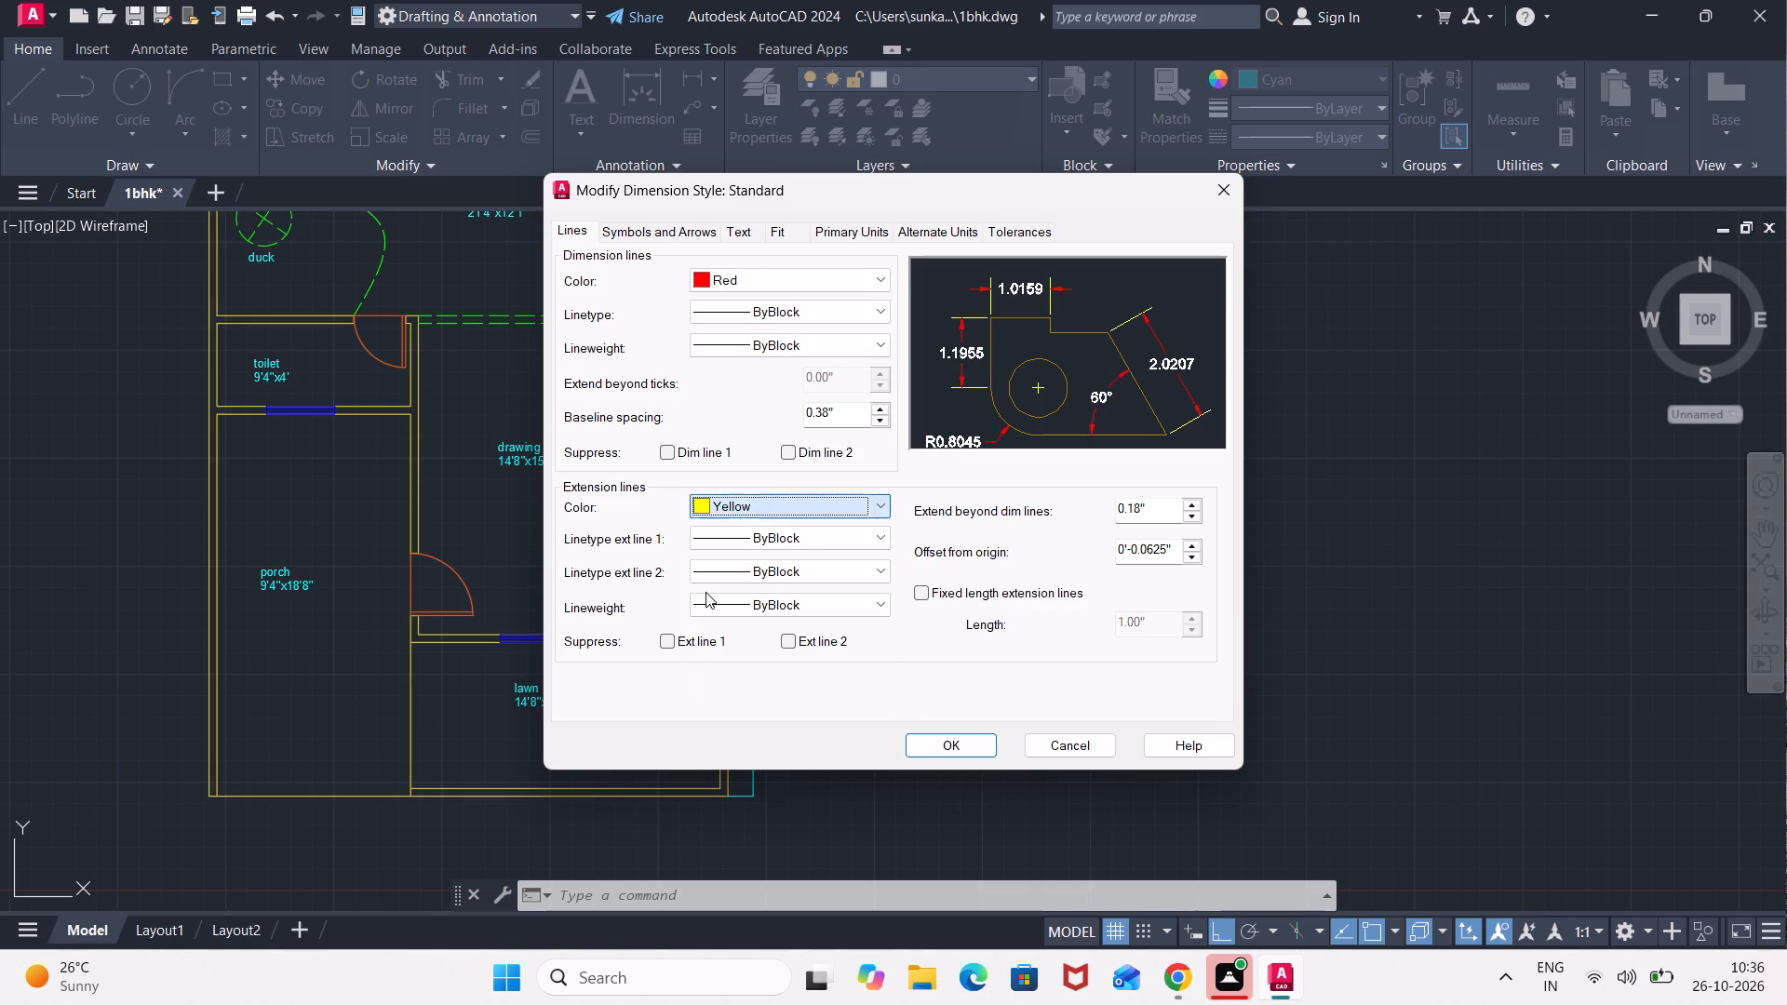
click(694, 276)
click(718, 363)
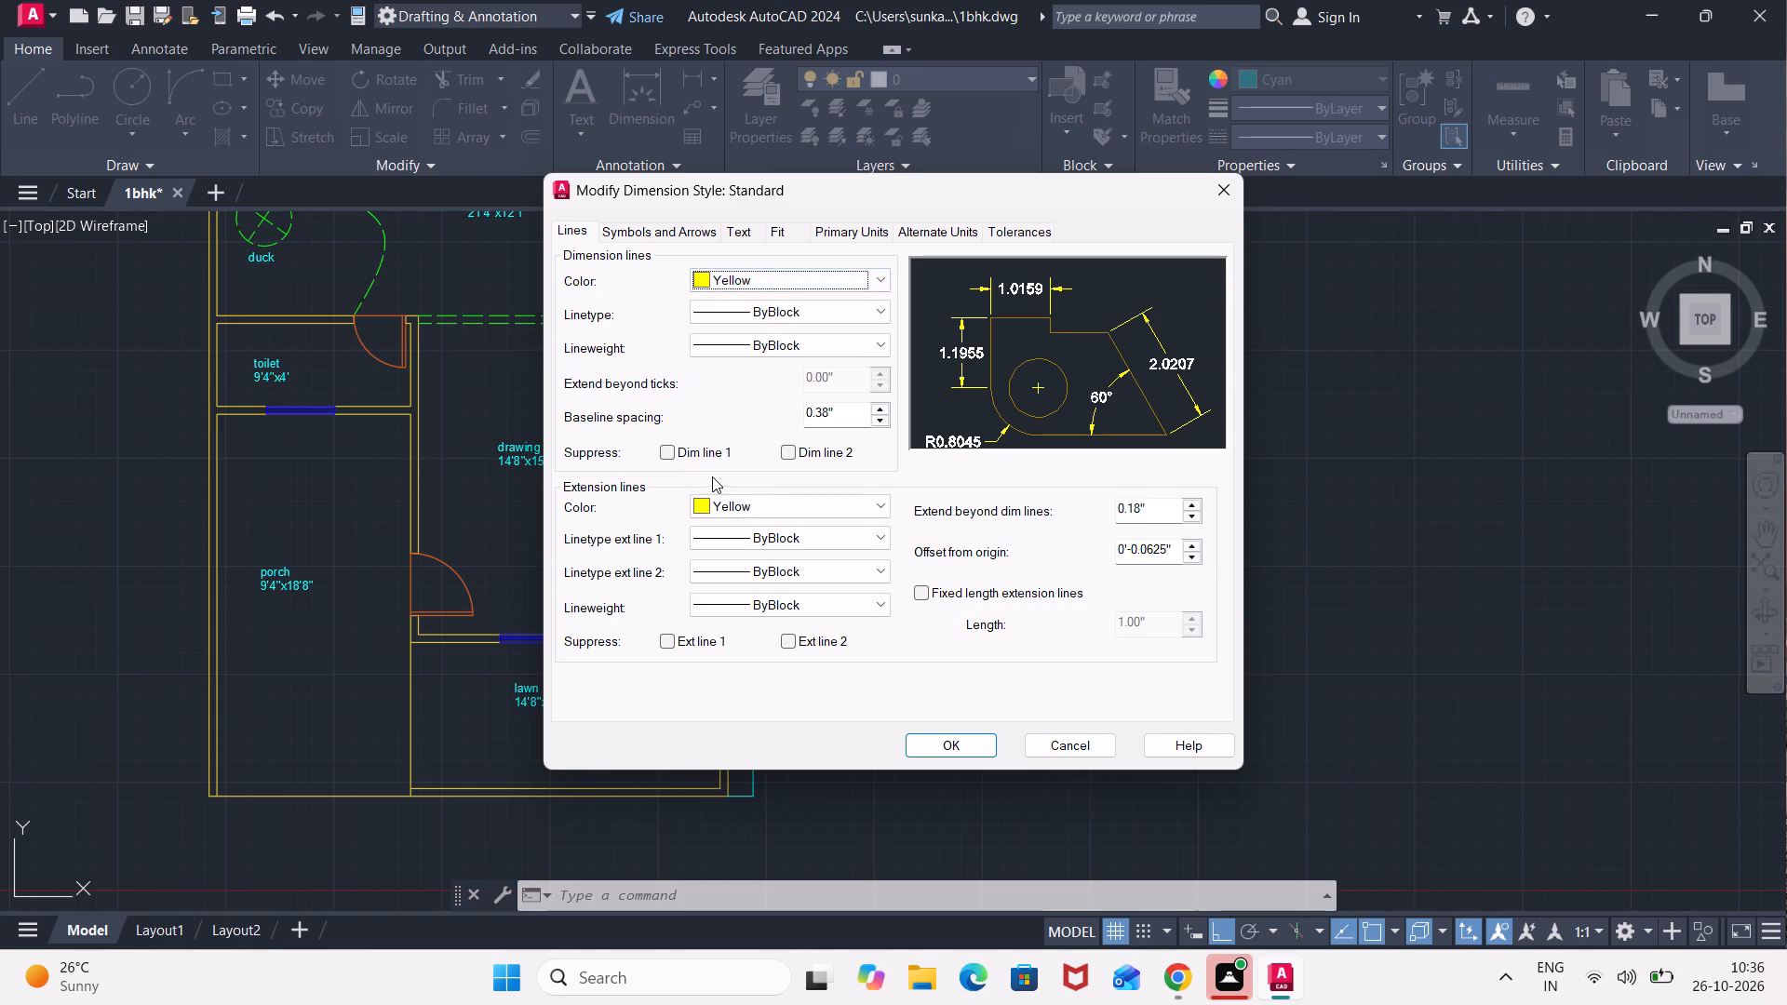
click(702, 502)
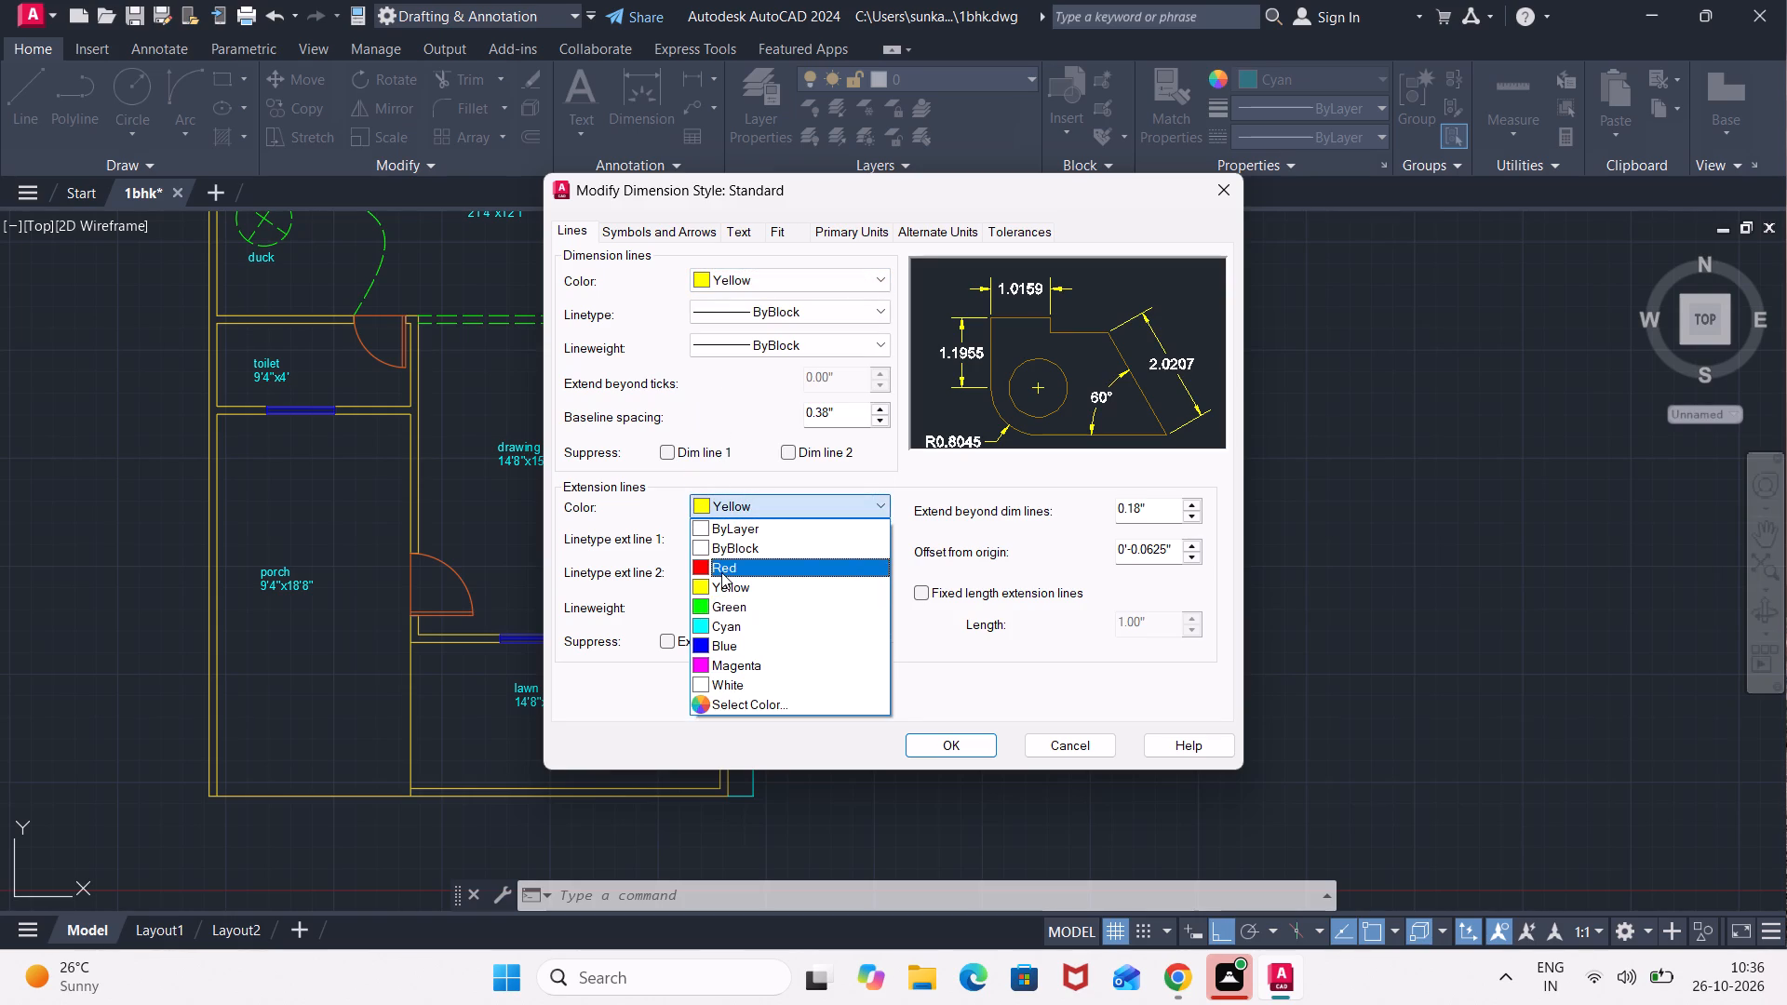
click(721, 569)
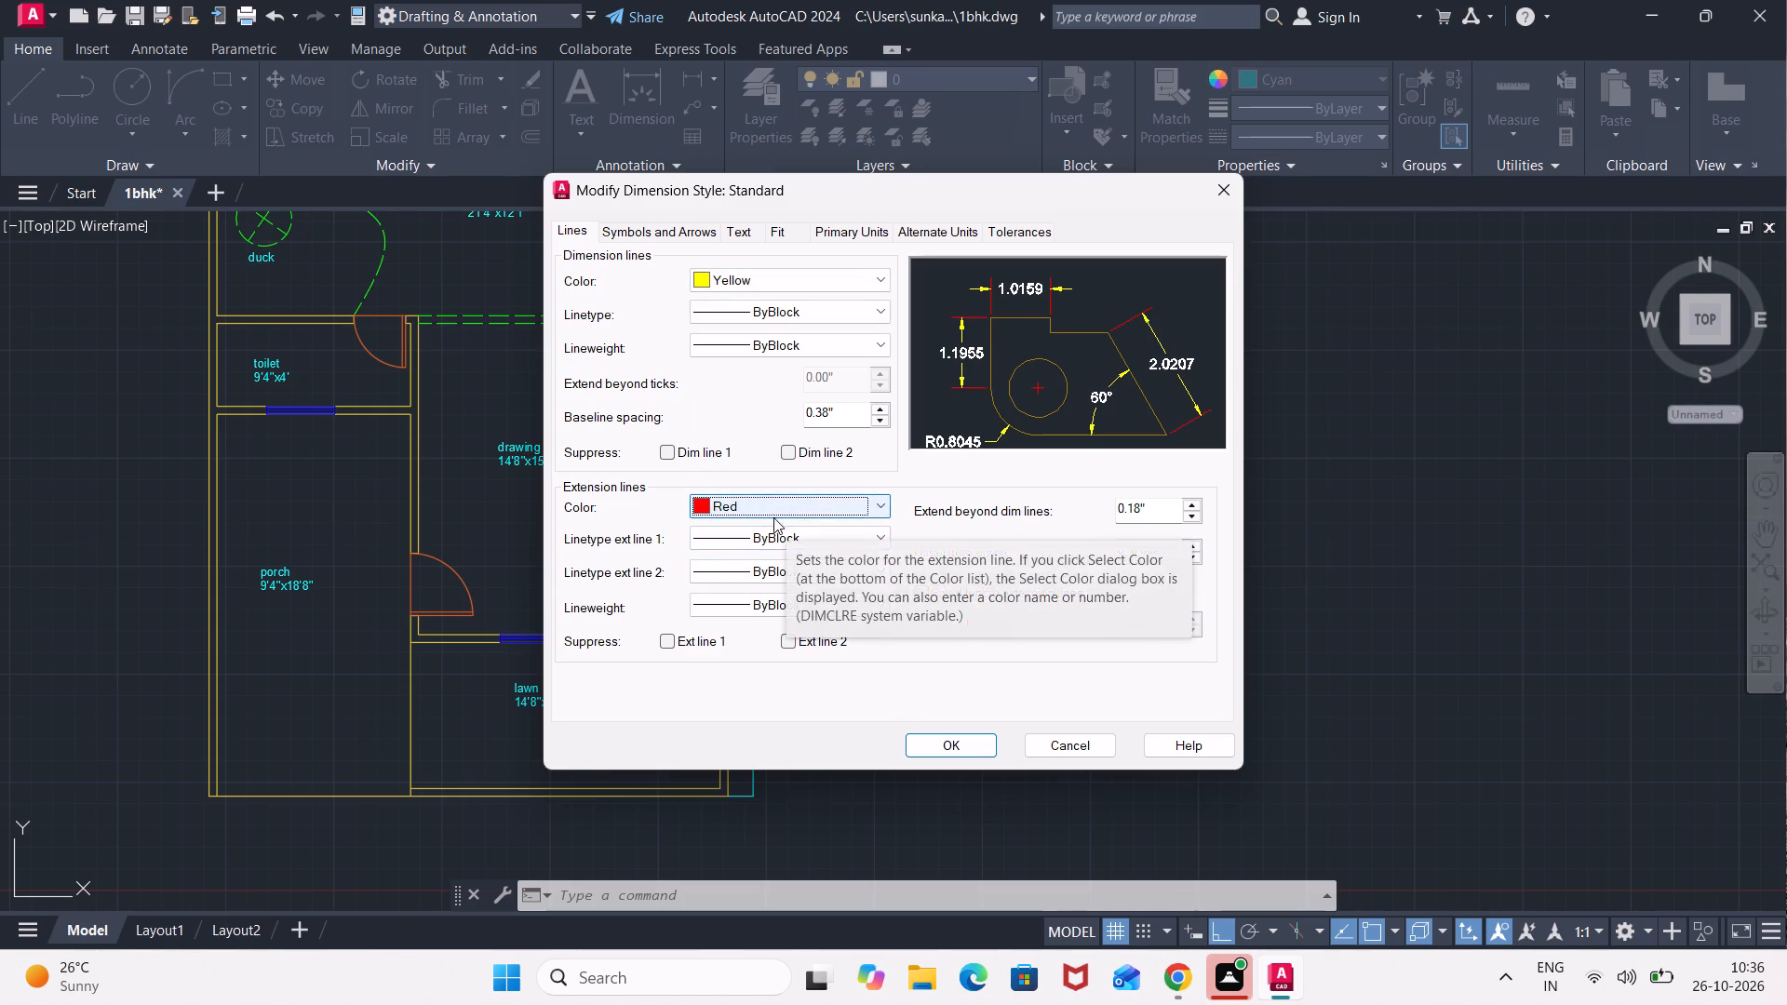
click(705, 502)
click(707, 613)
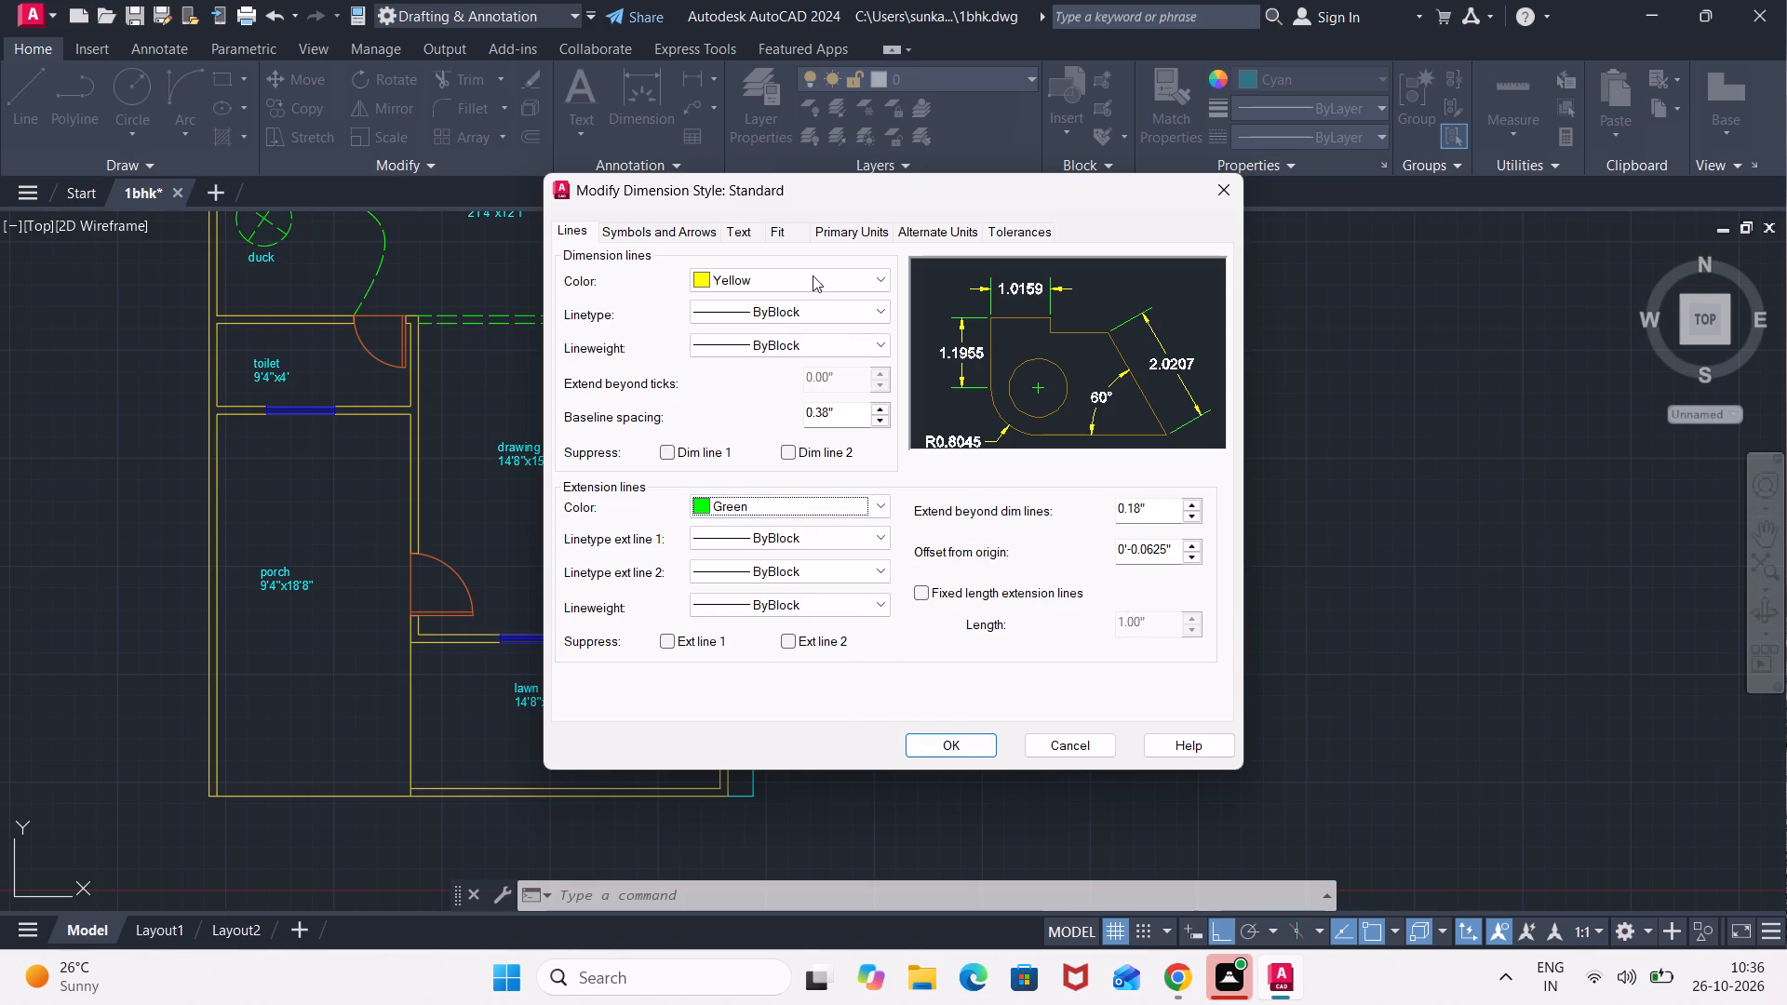
Change the font of the Standard text style used by the dimensions to italic8.shx and apply it.
click(746, 234)
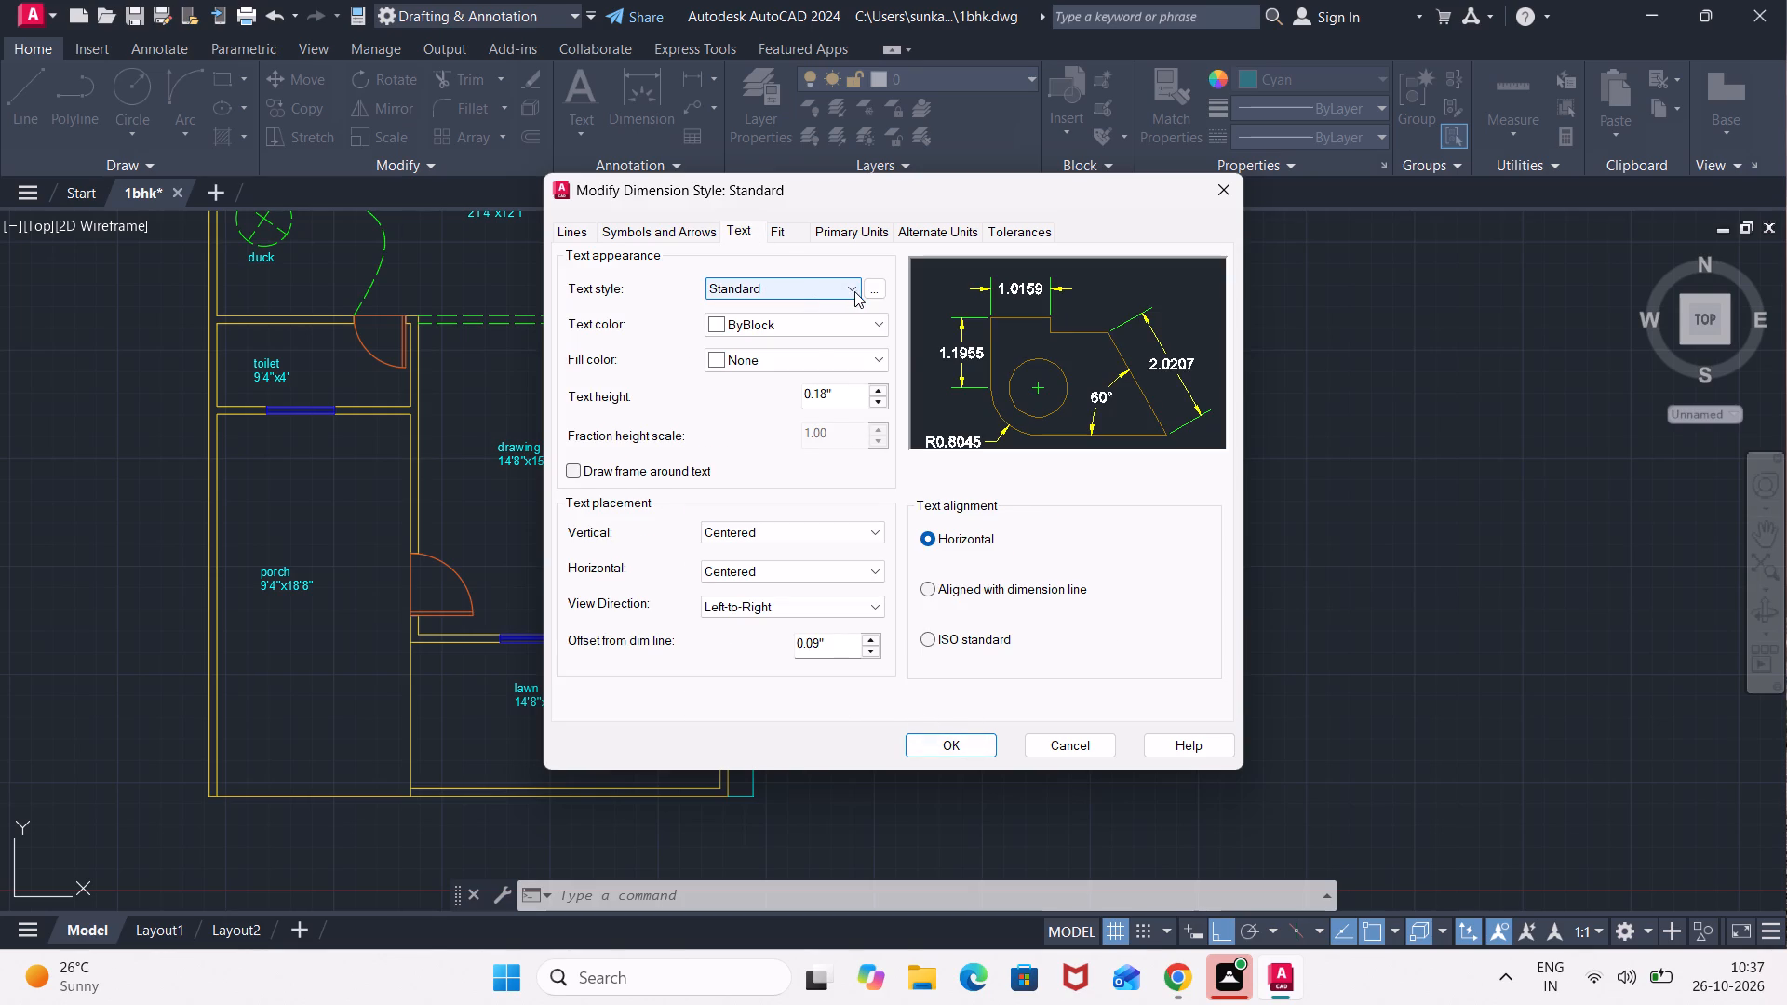
click(872, 288)
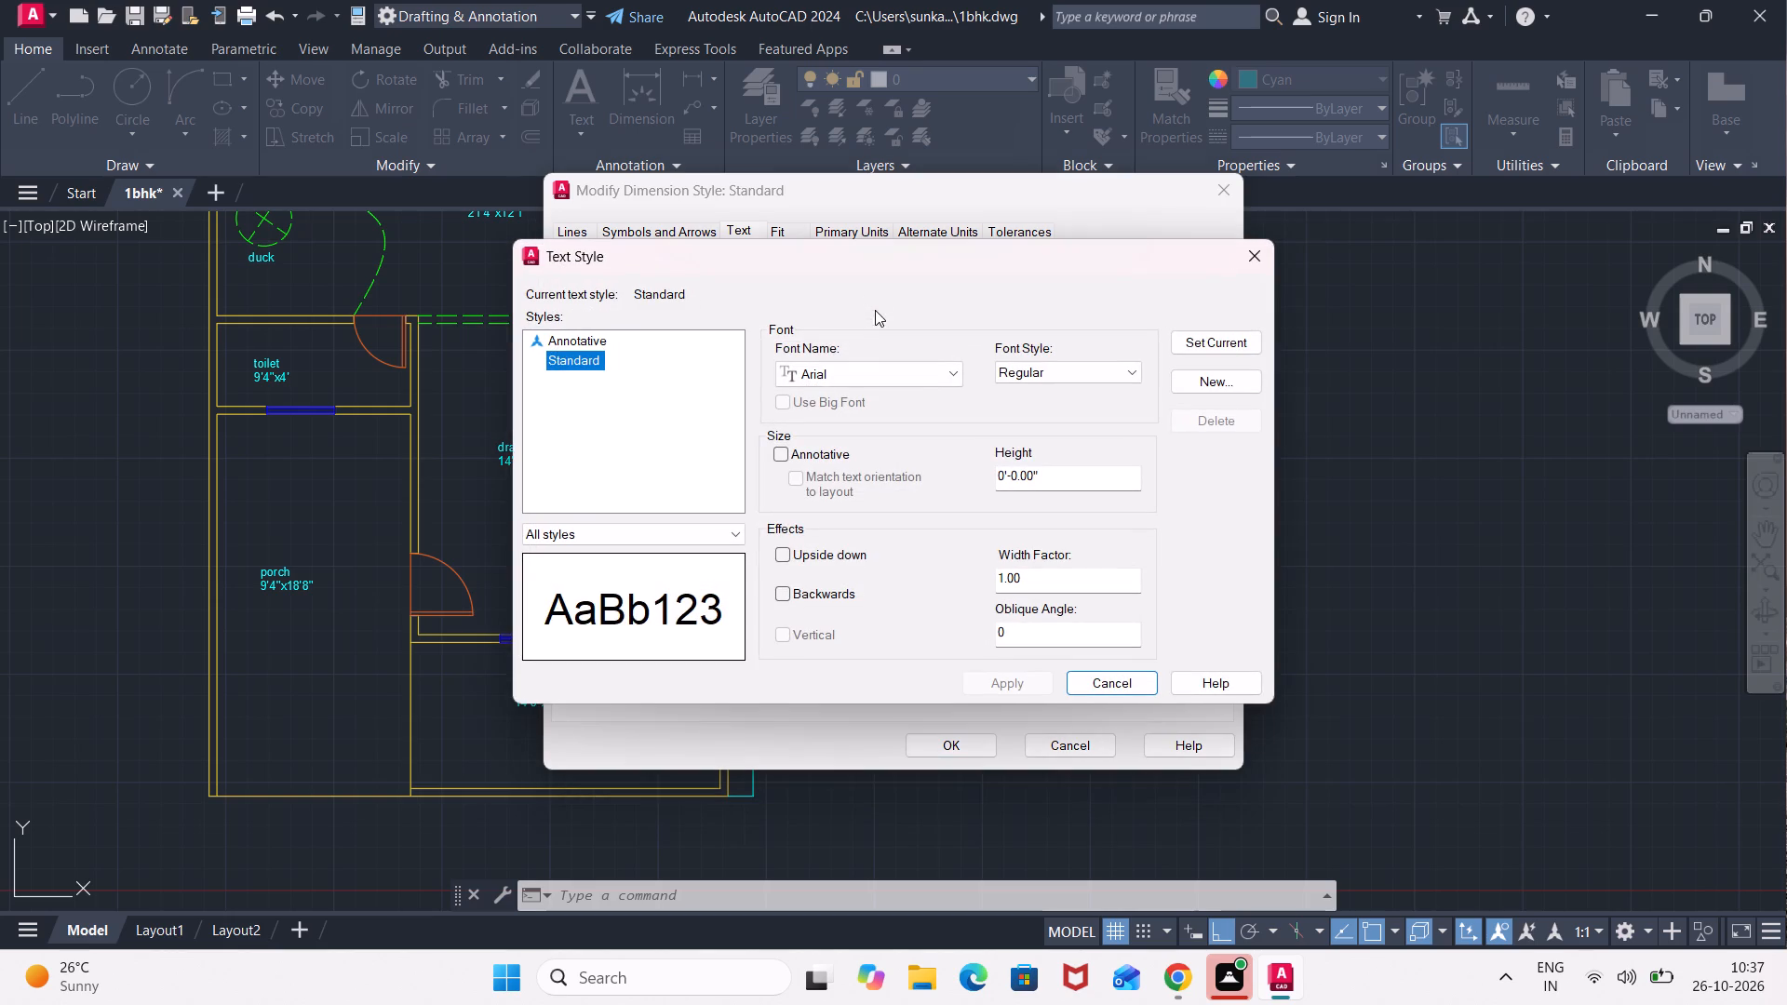
click(951, 374)
scroll(975, 826, down, 4)
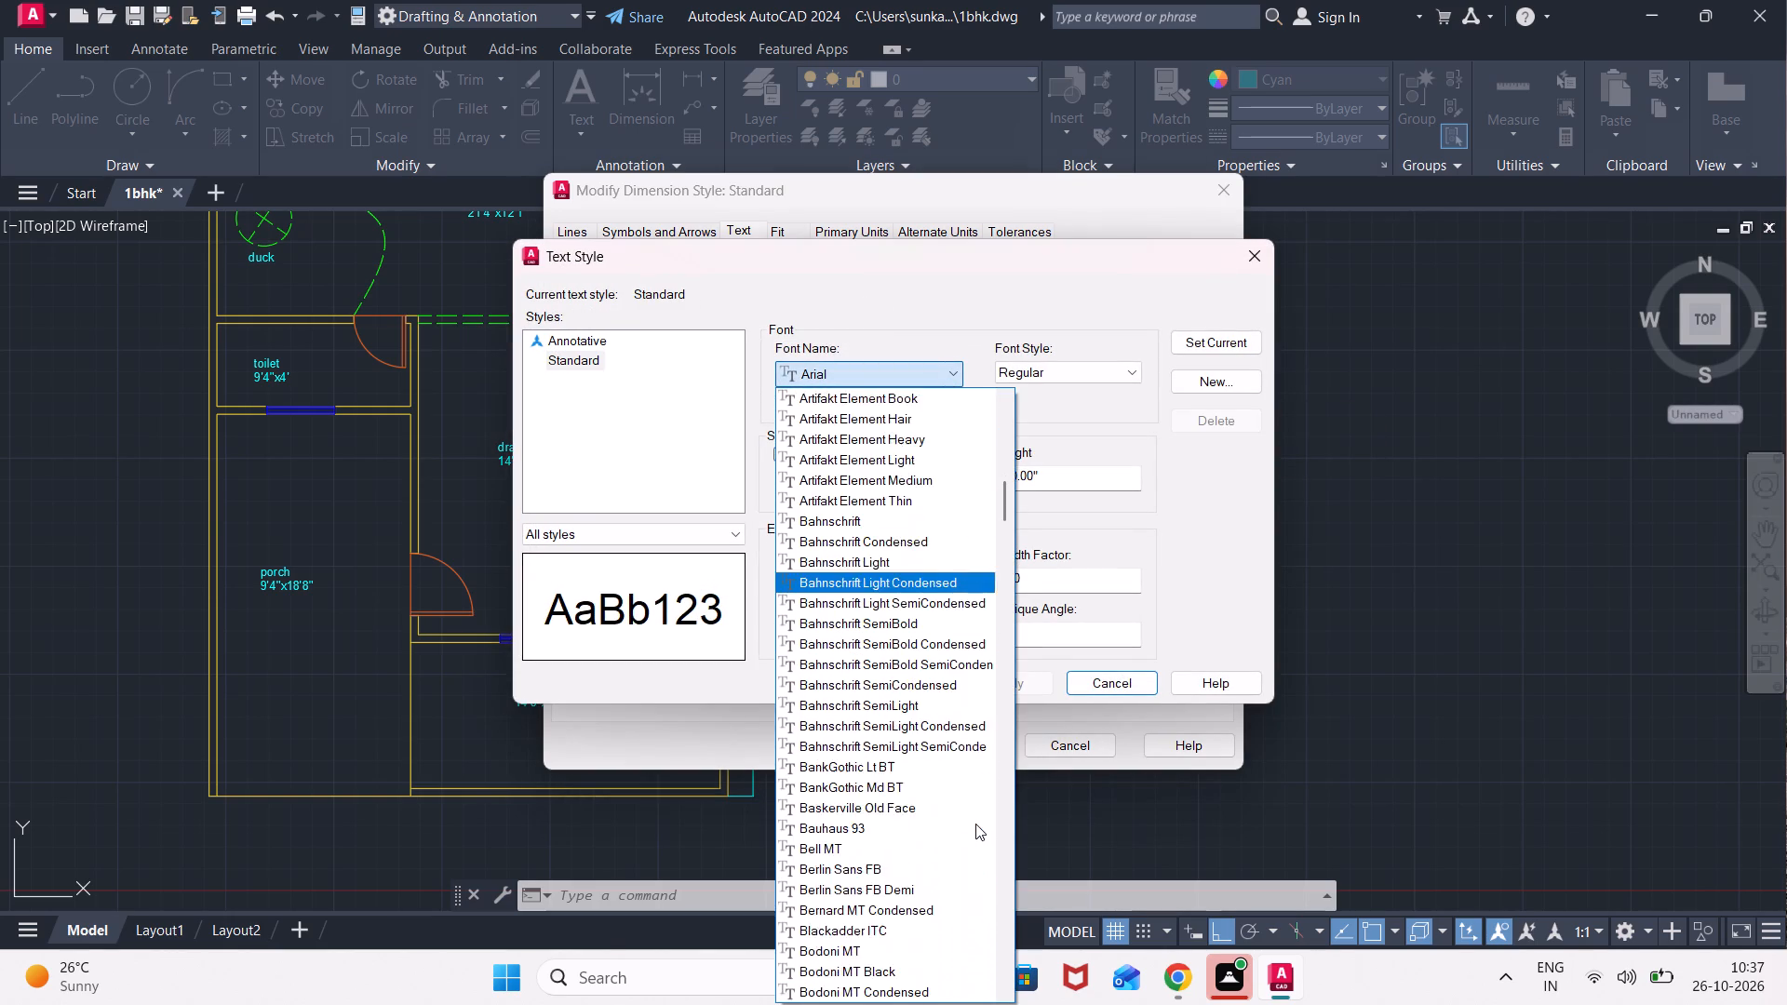
scroll(975, 824, down, 20)
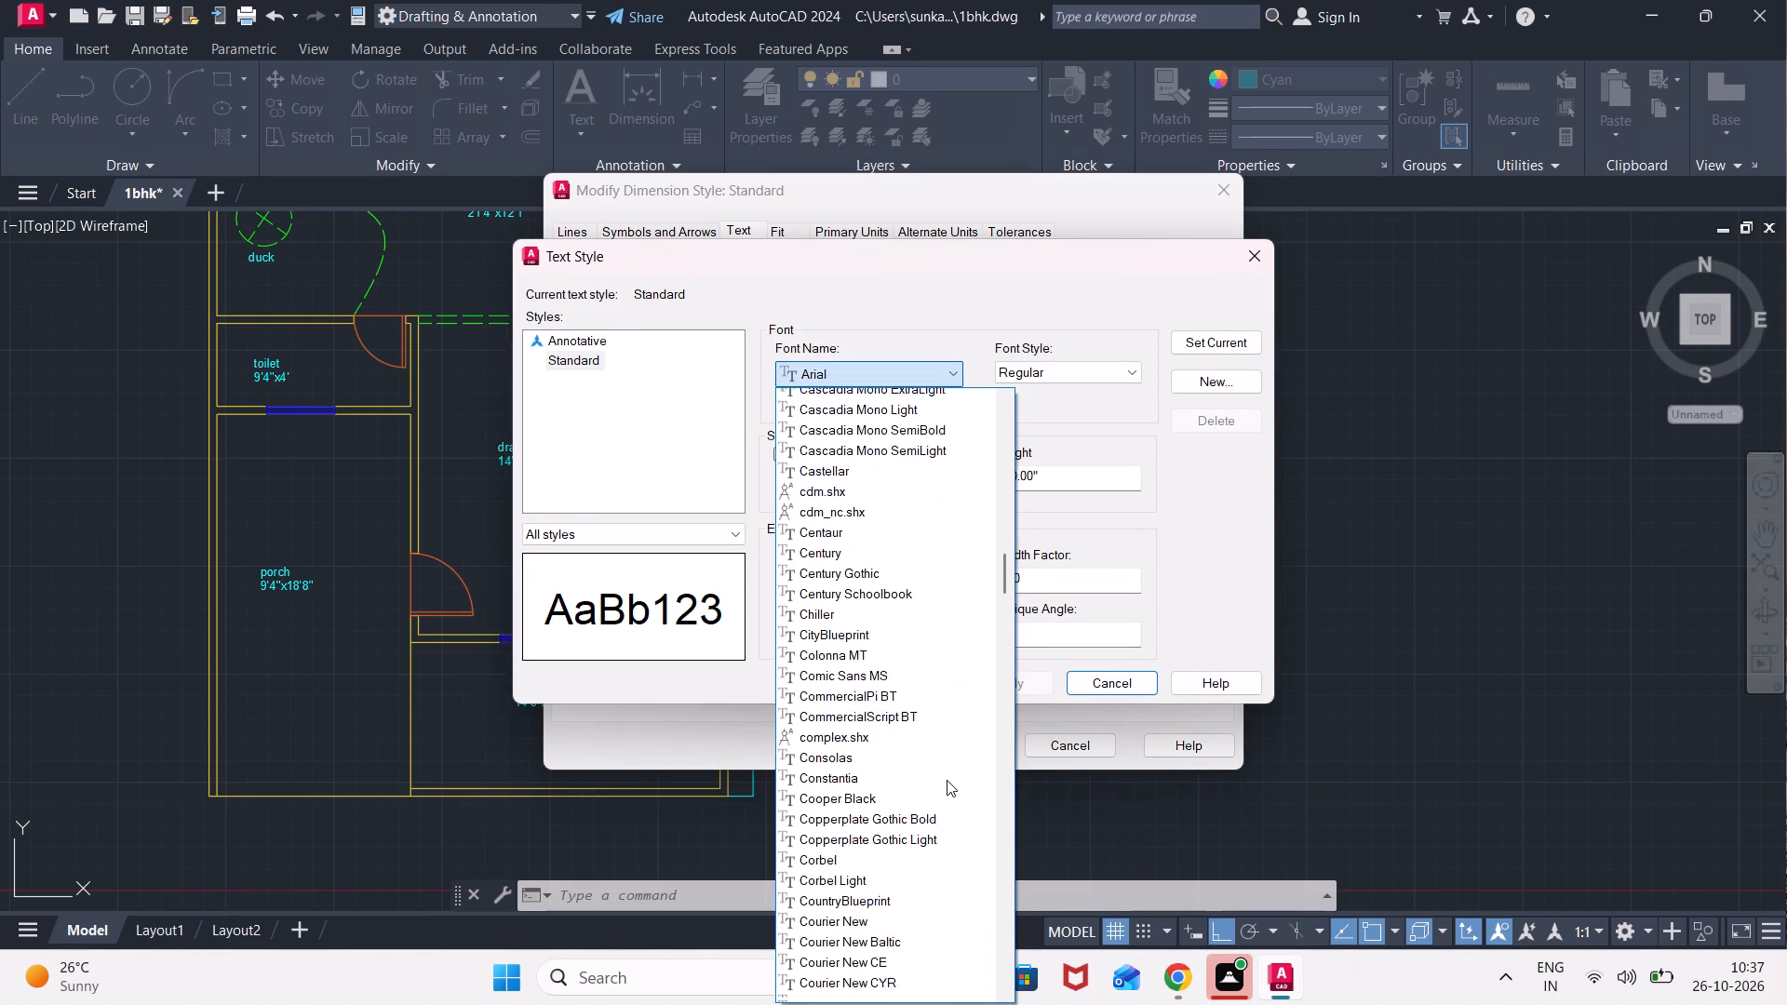
scroll(947, 780, down, 16)
scroll(933, 762, down, 8)
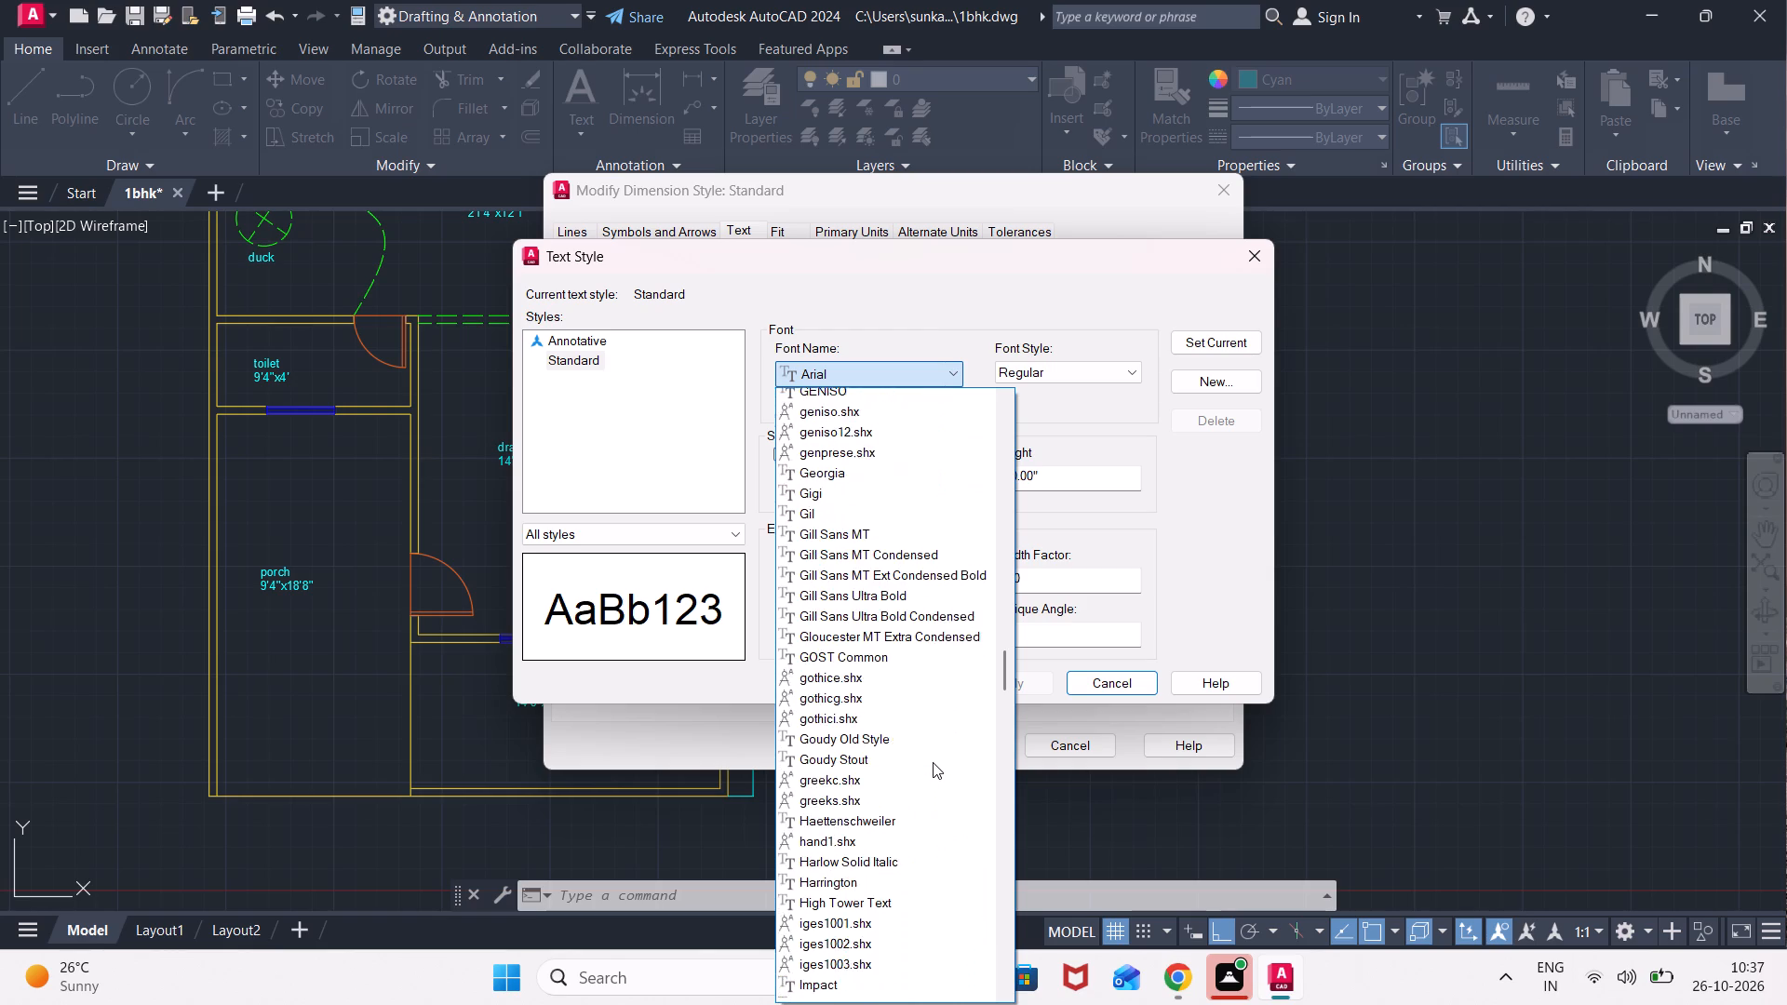
scroll(933, 762, down, 6)
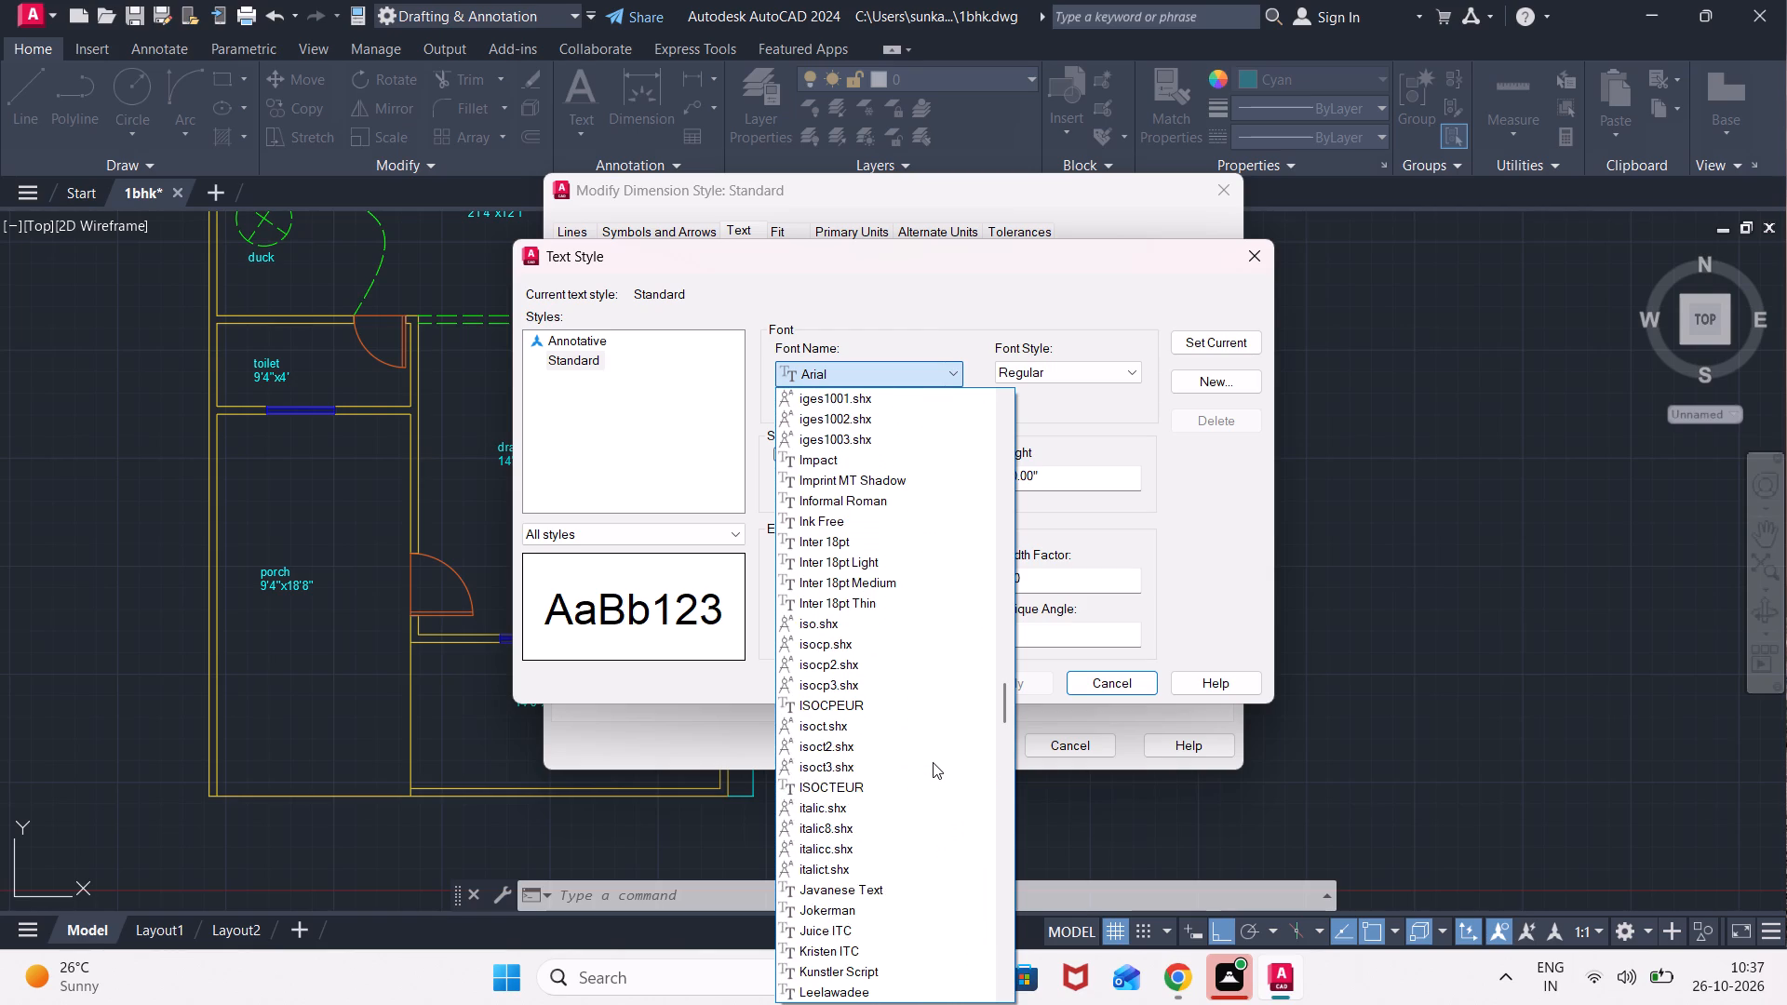
click(872, 821)
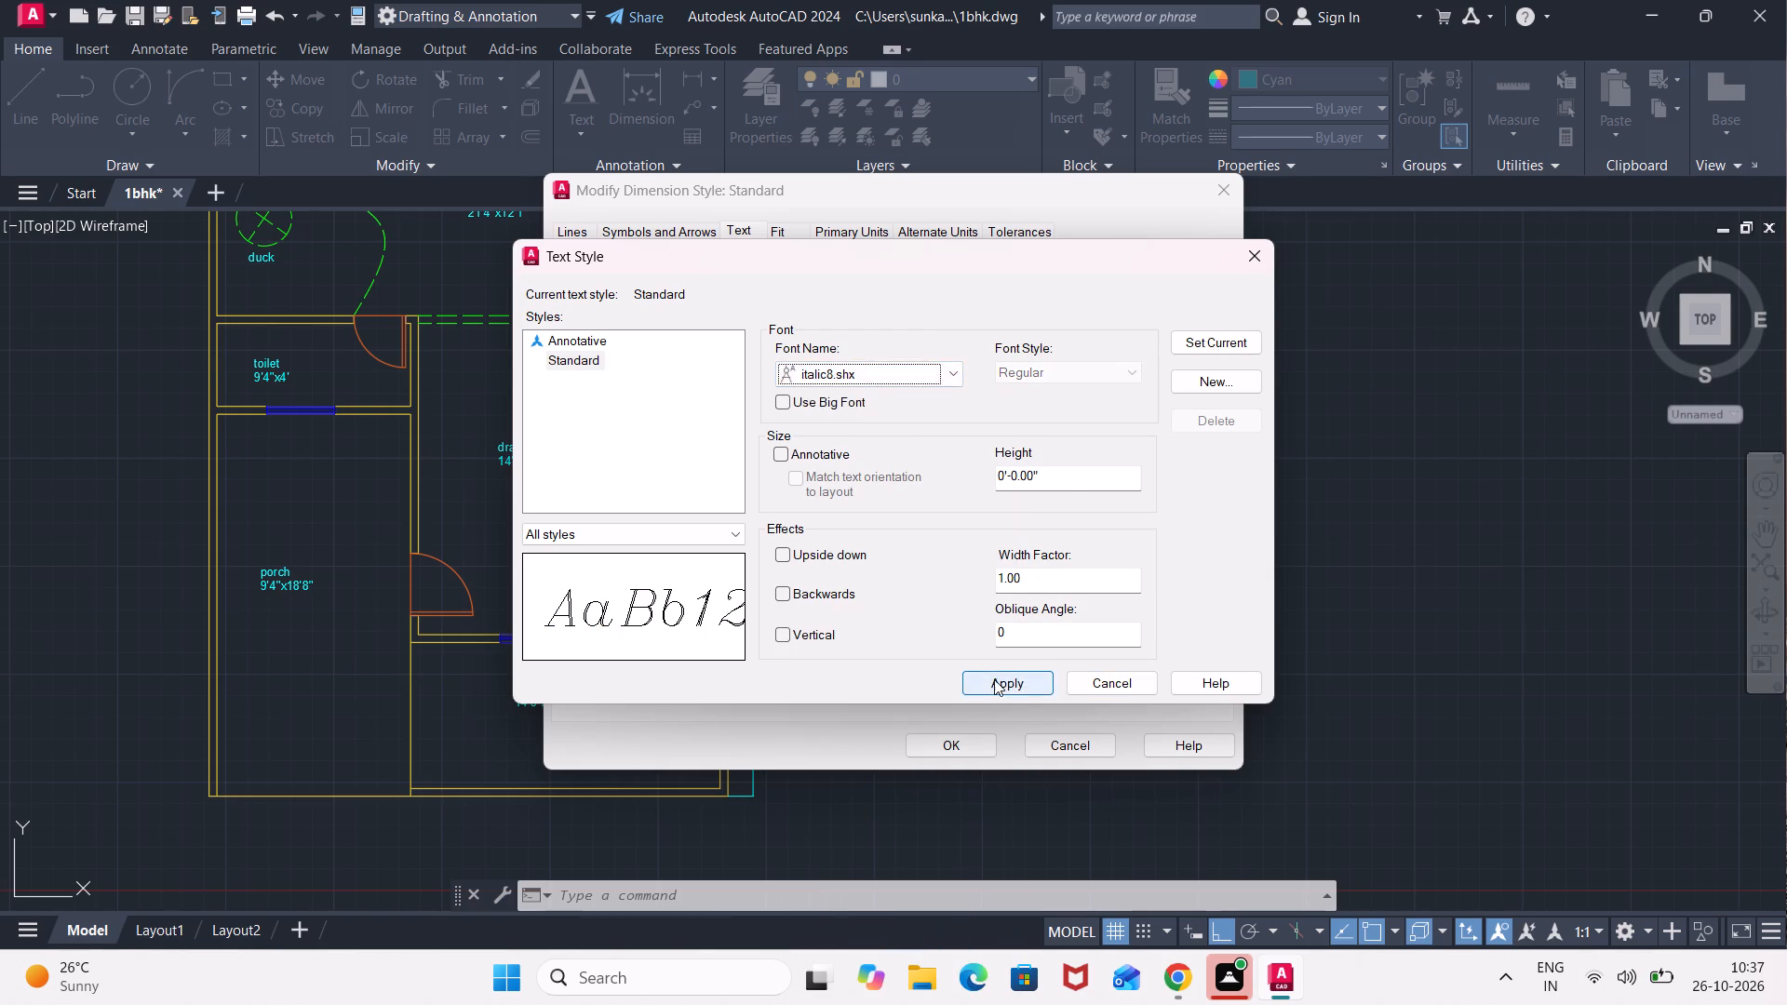
click(994, 678)
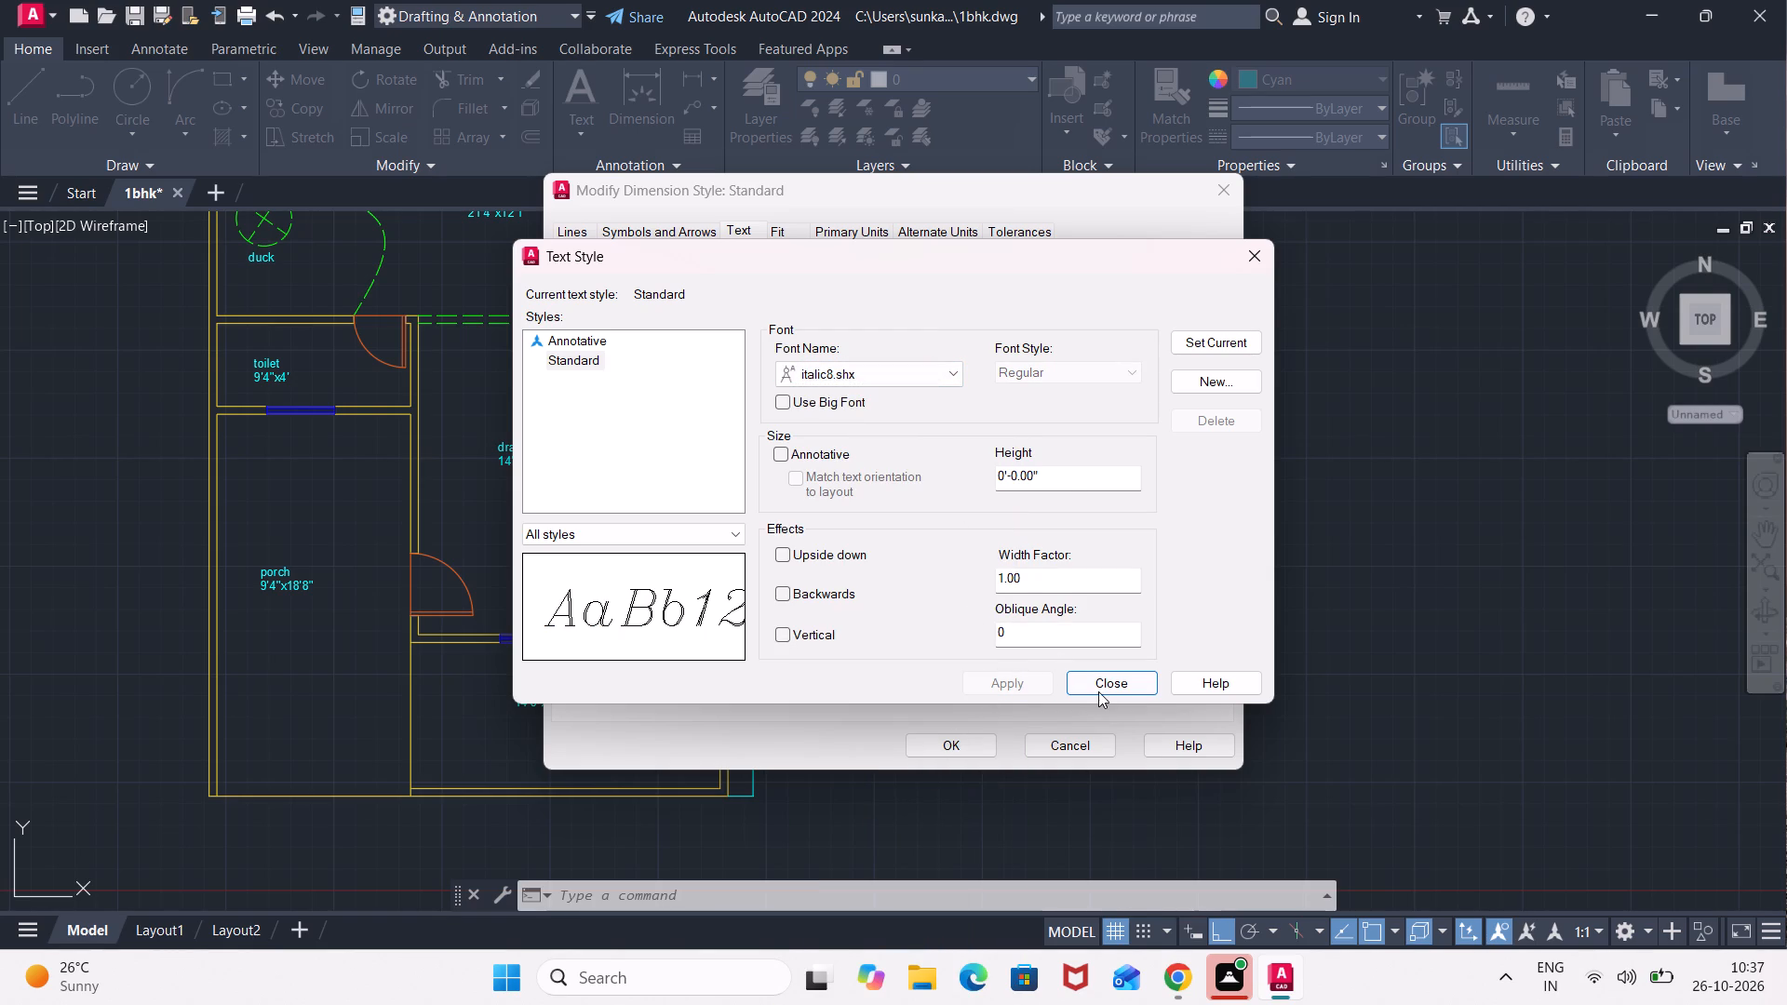
click(1098, 691)
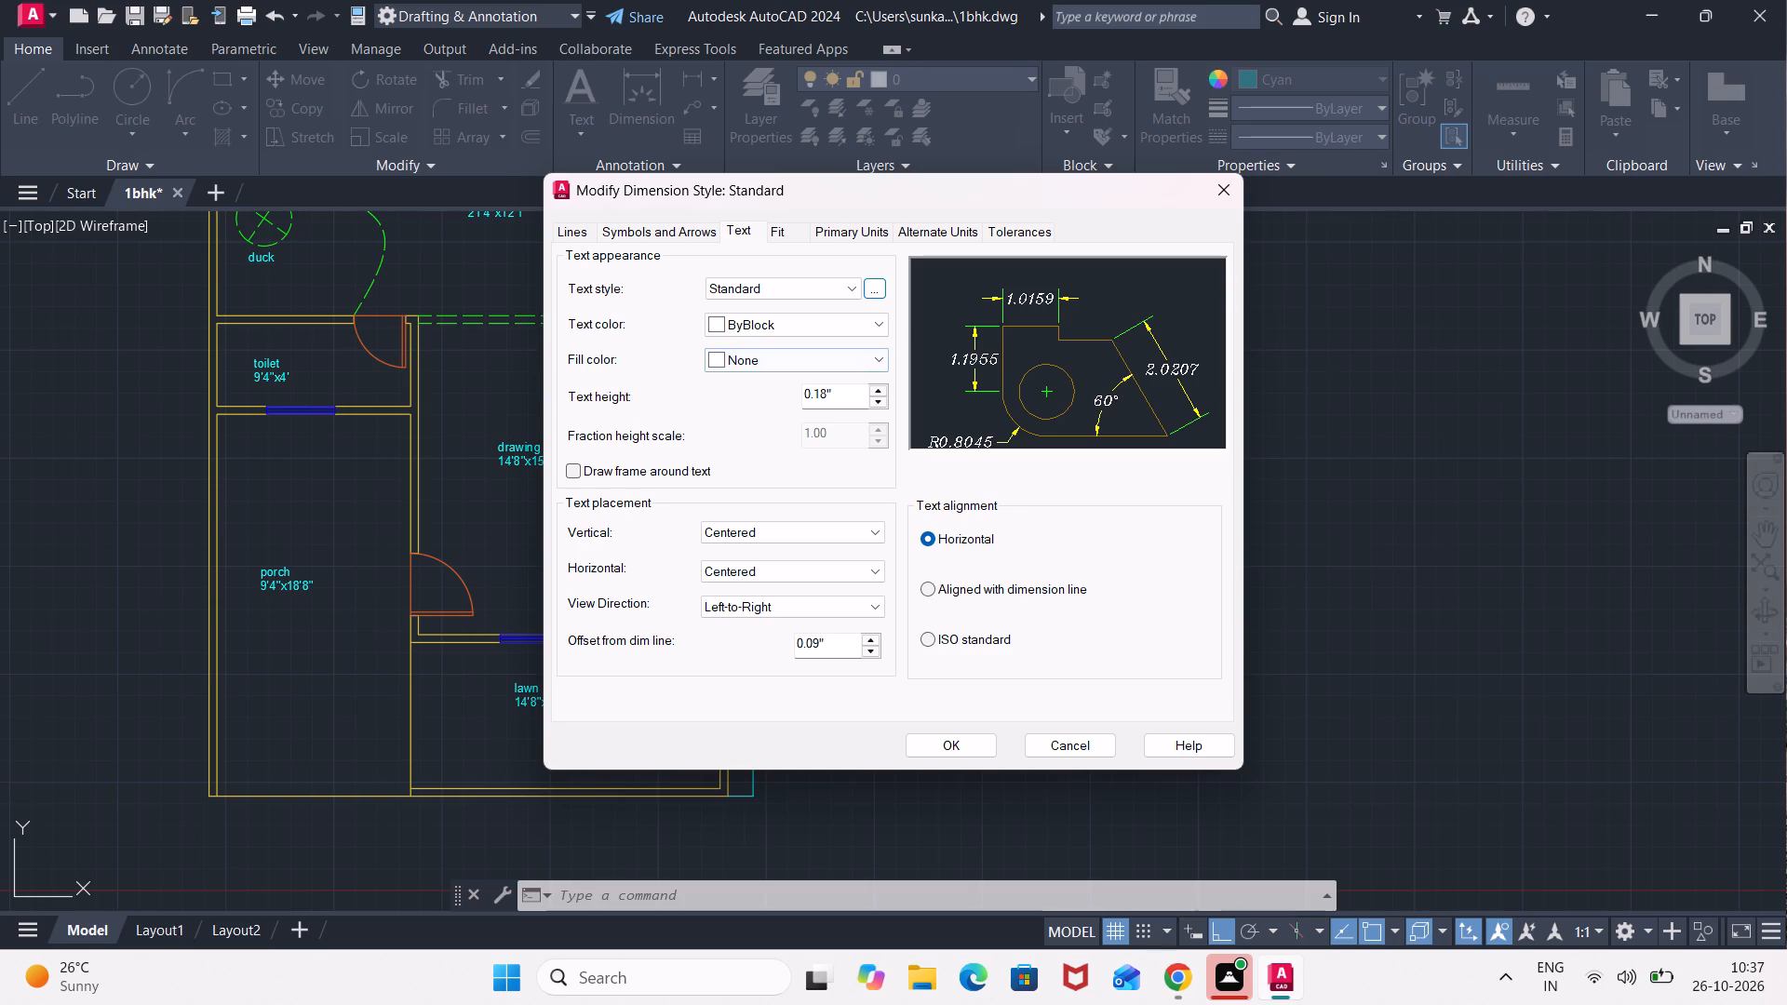
Set the dimension text height to 8 and its color to magenta, and save the dimension style.
double_click(848, 398)
key(8)
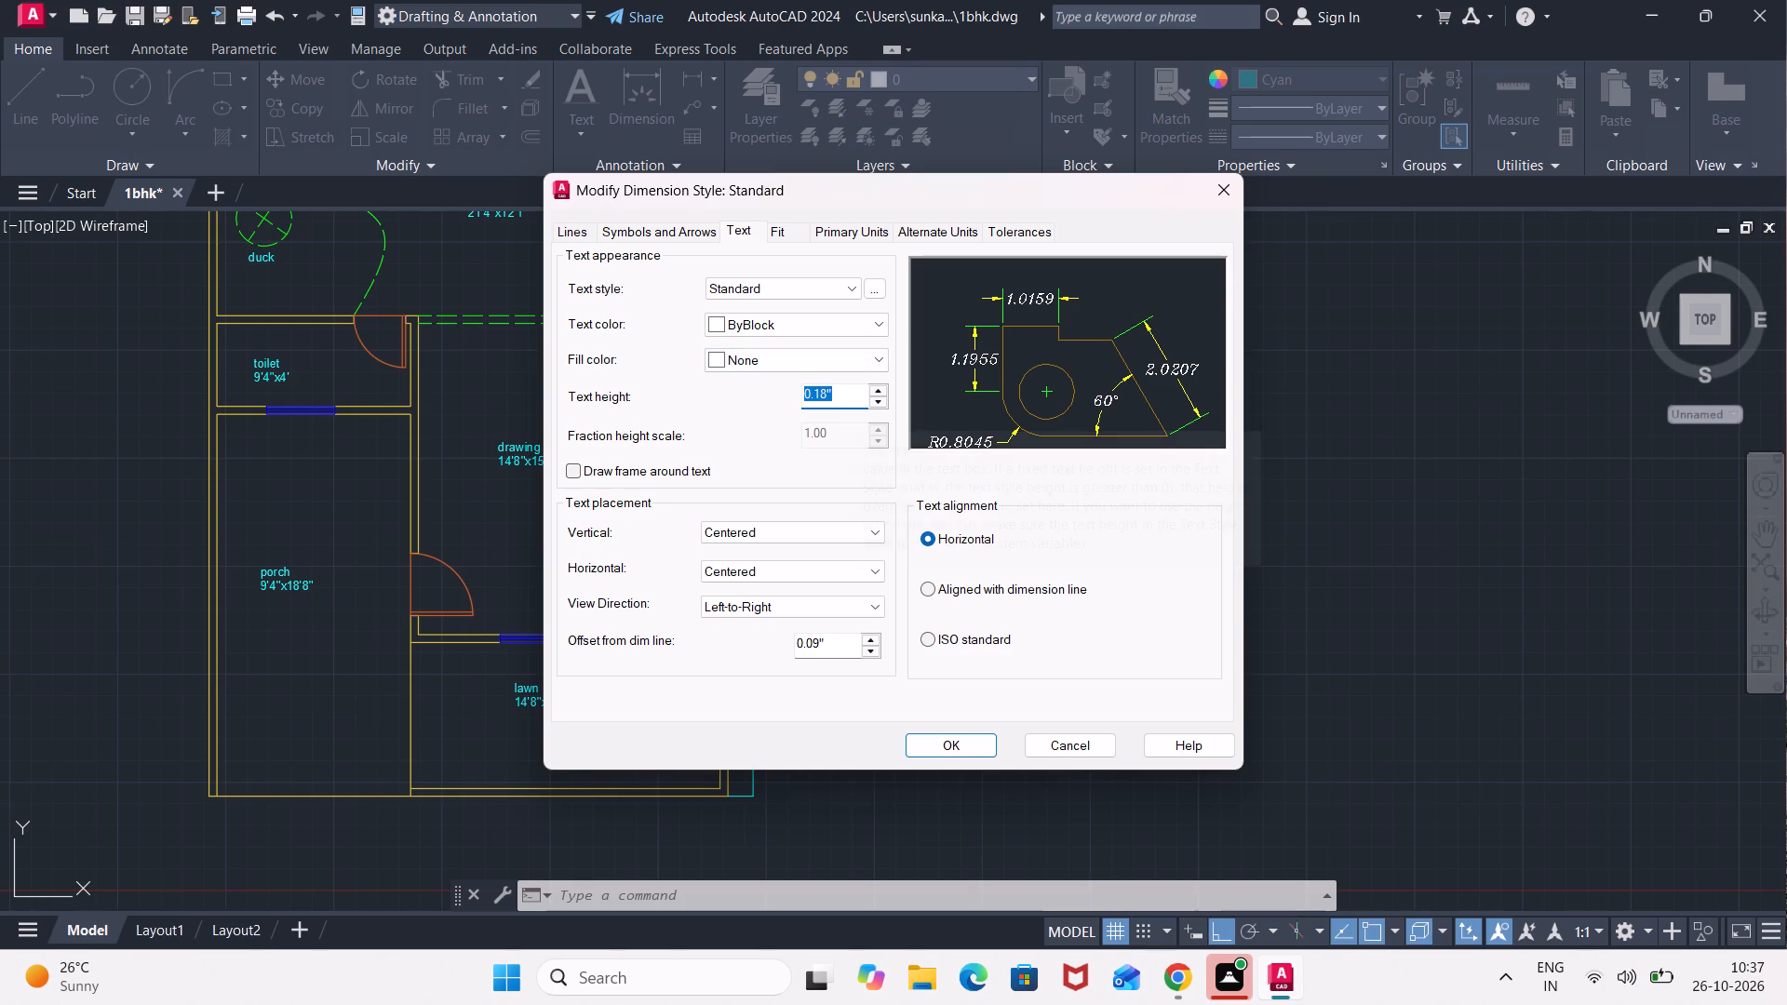
key(Return)
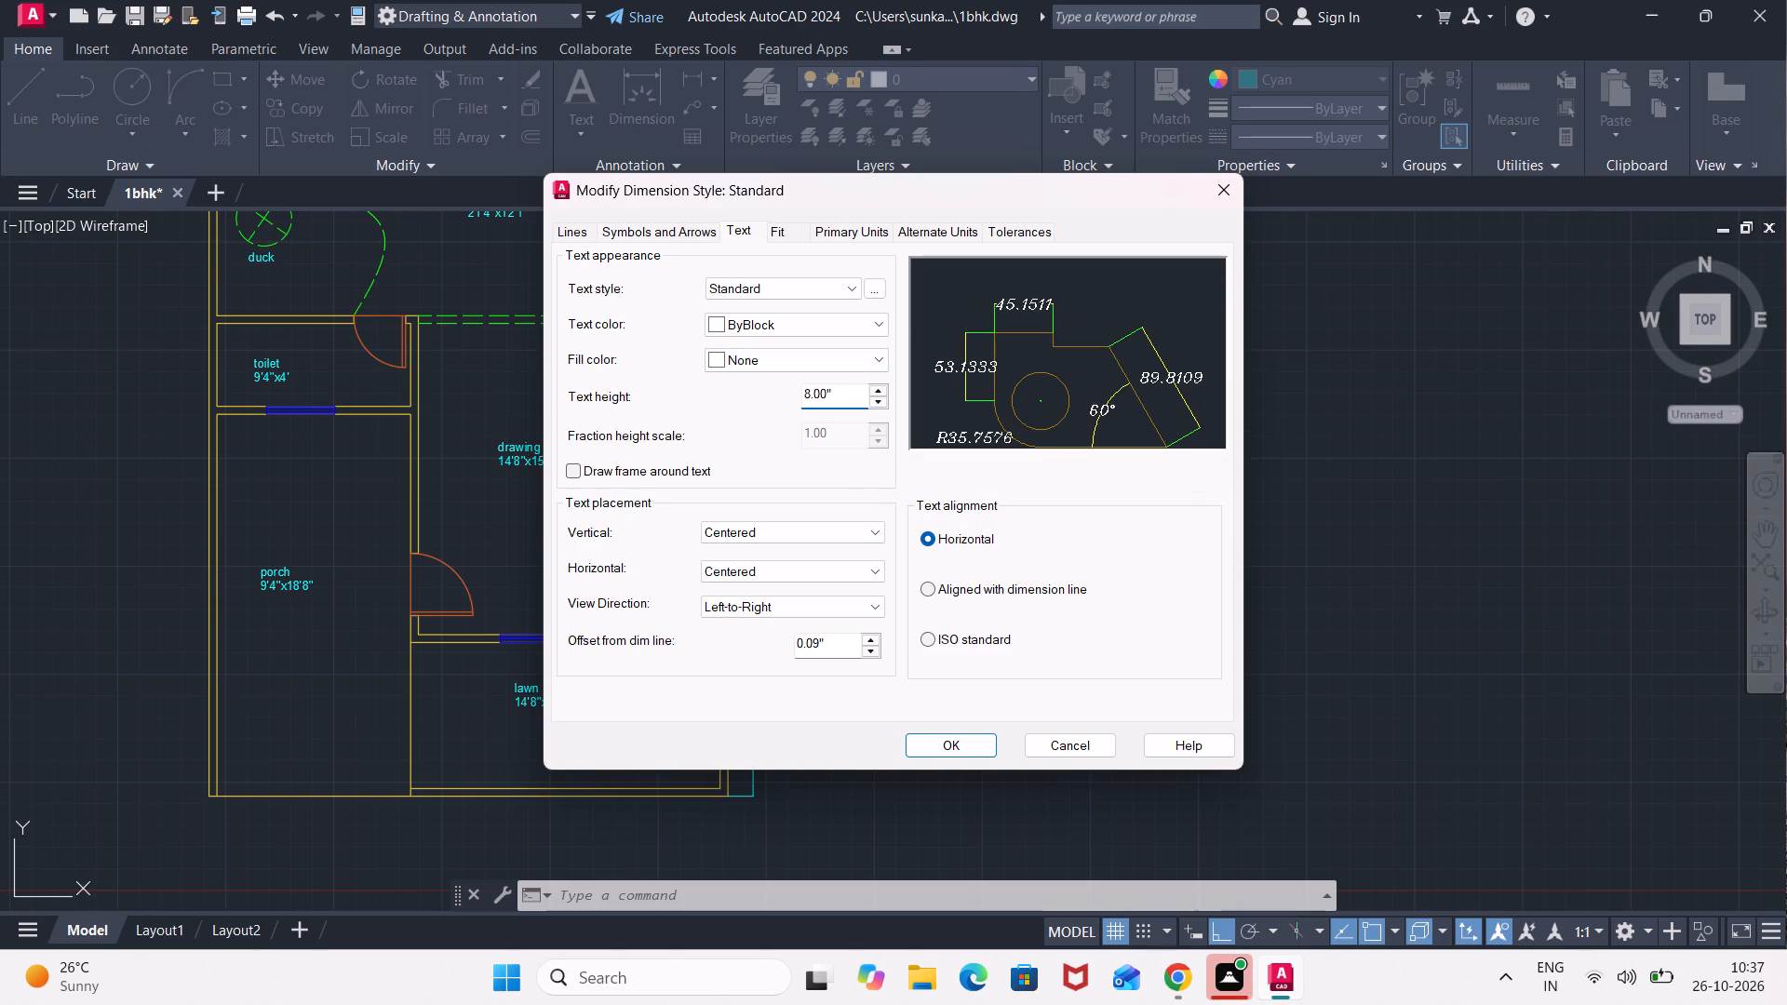
click(720, 325)
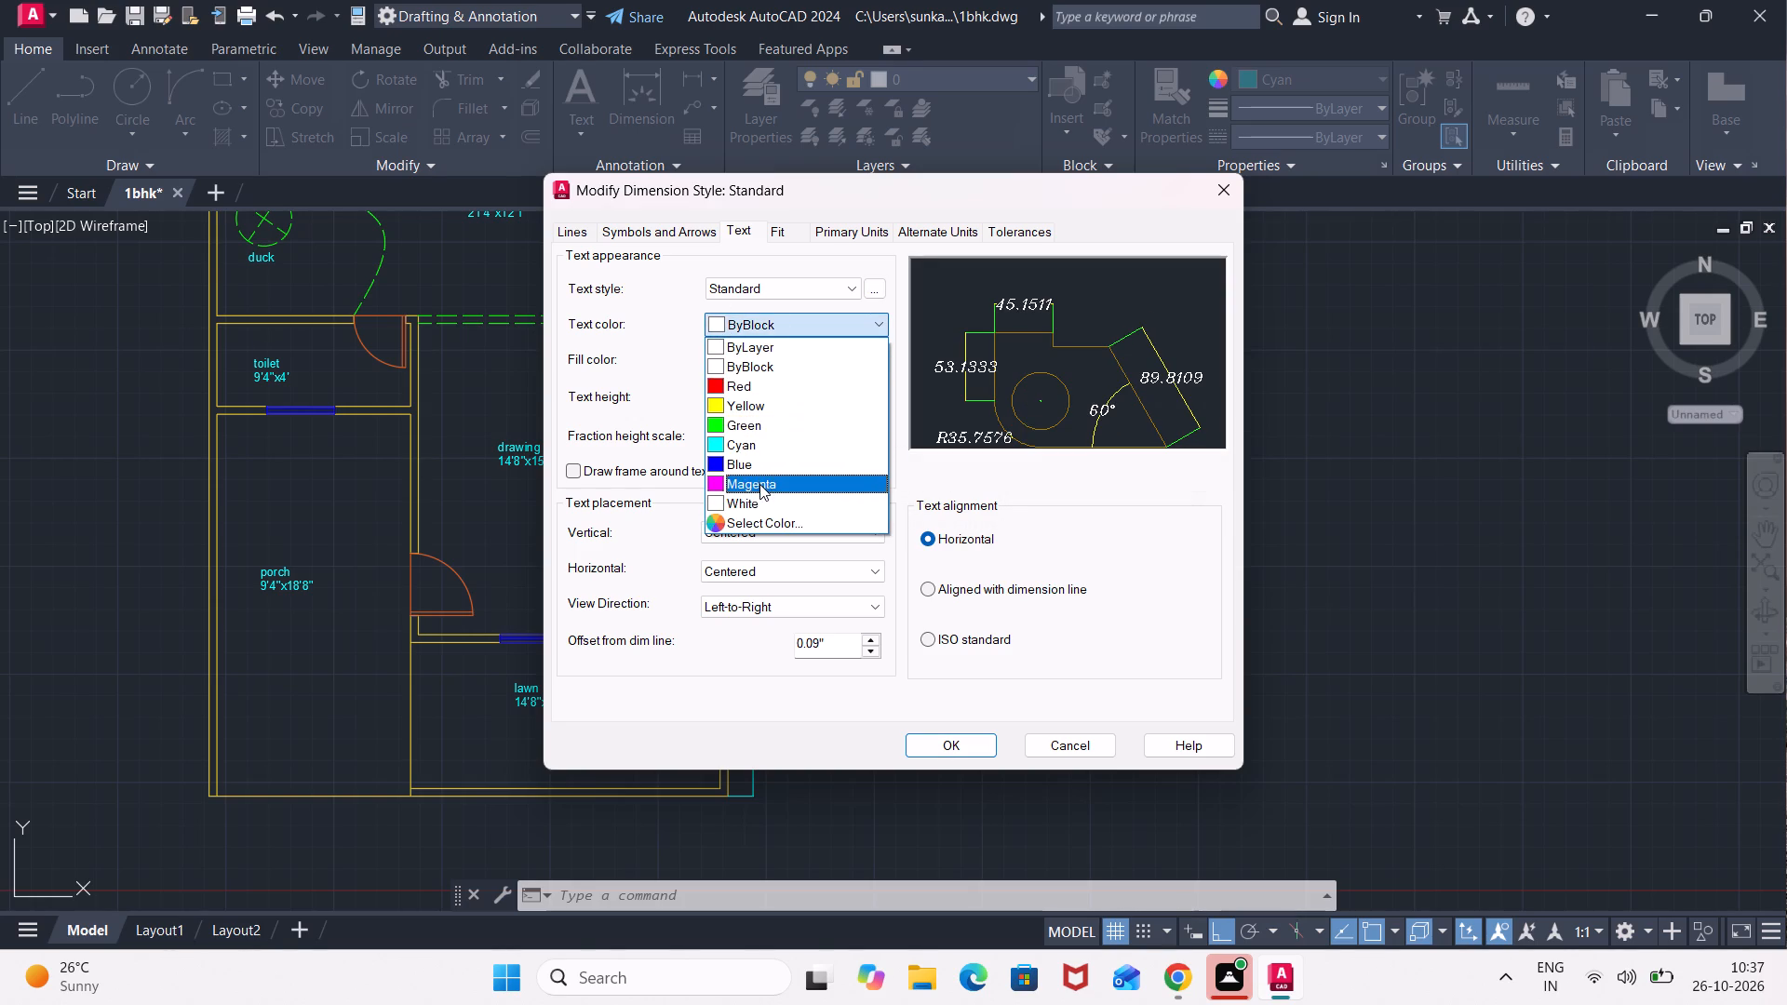
click(759, 484)
click(909, 753)
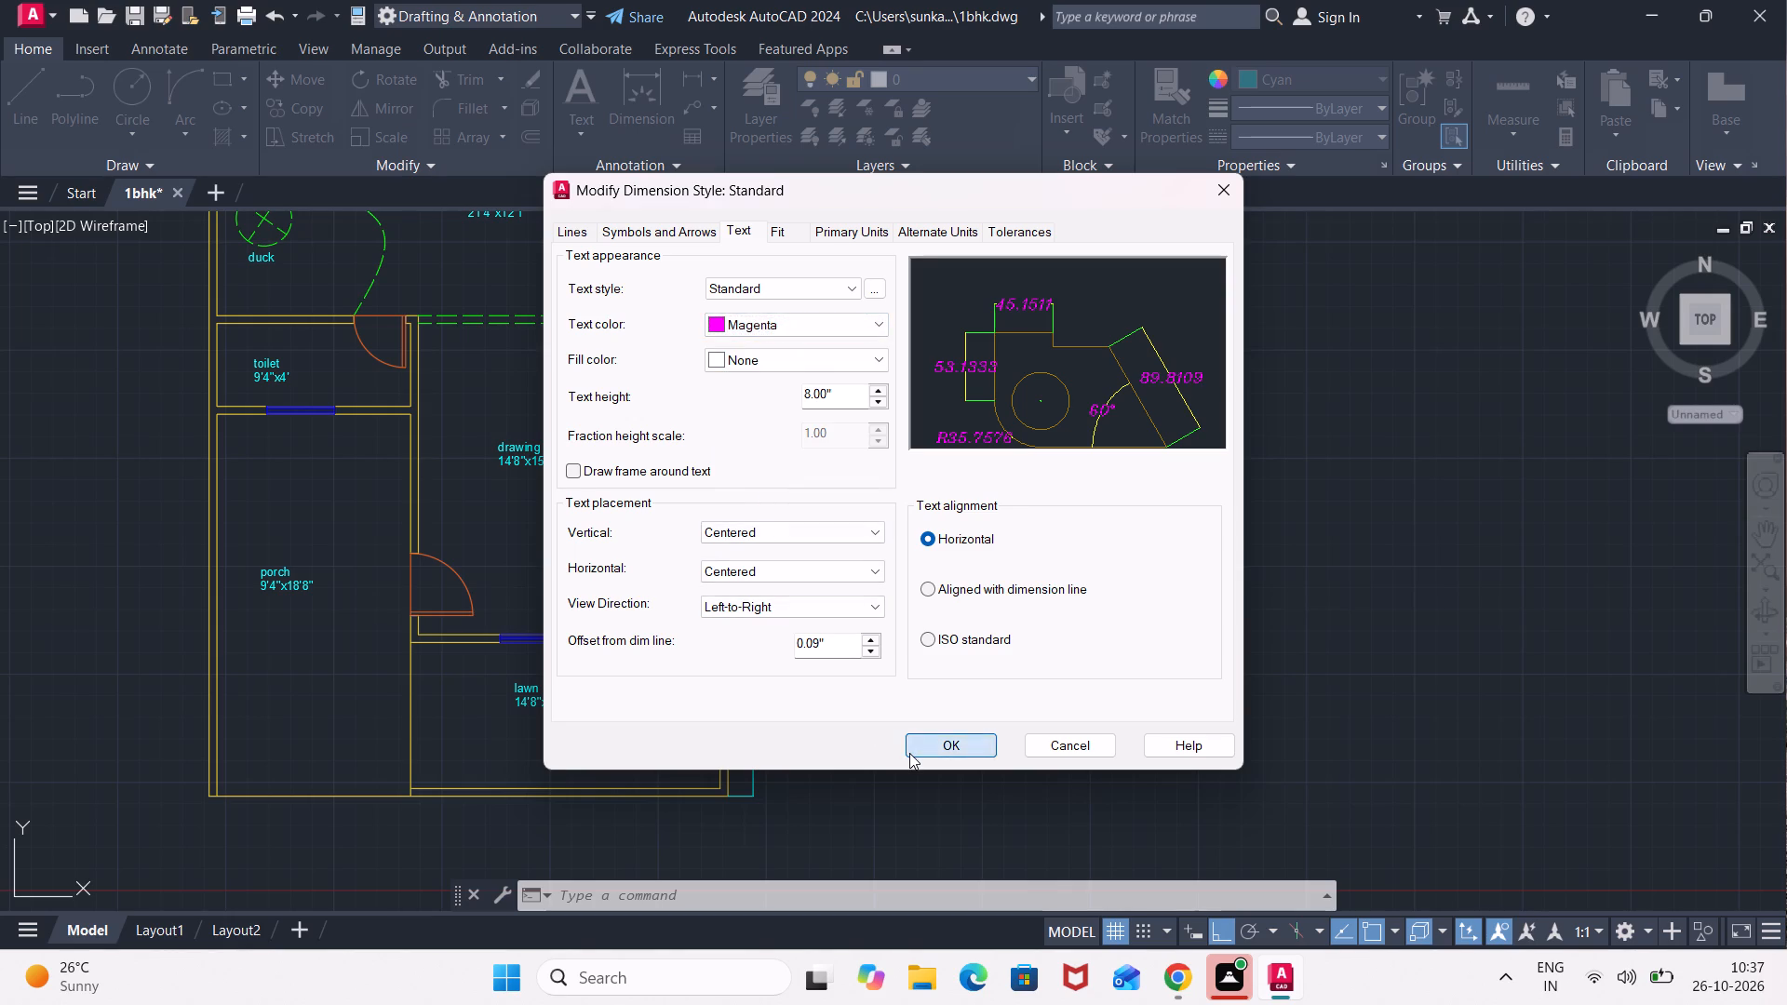
click(1026, 688)
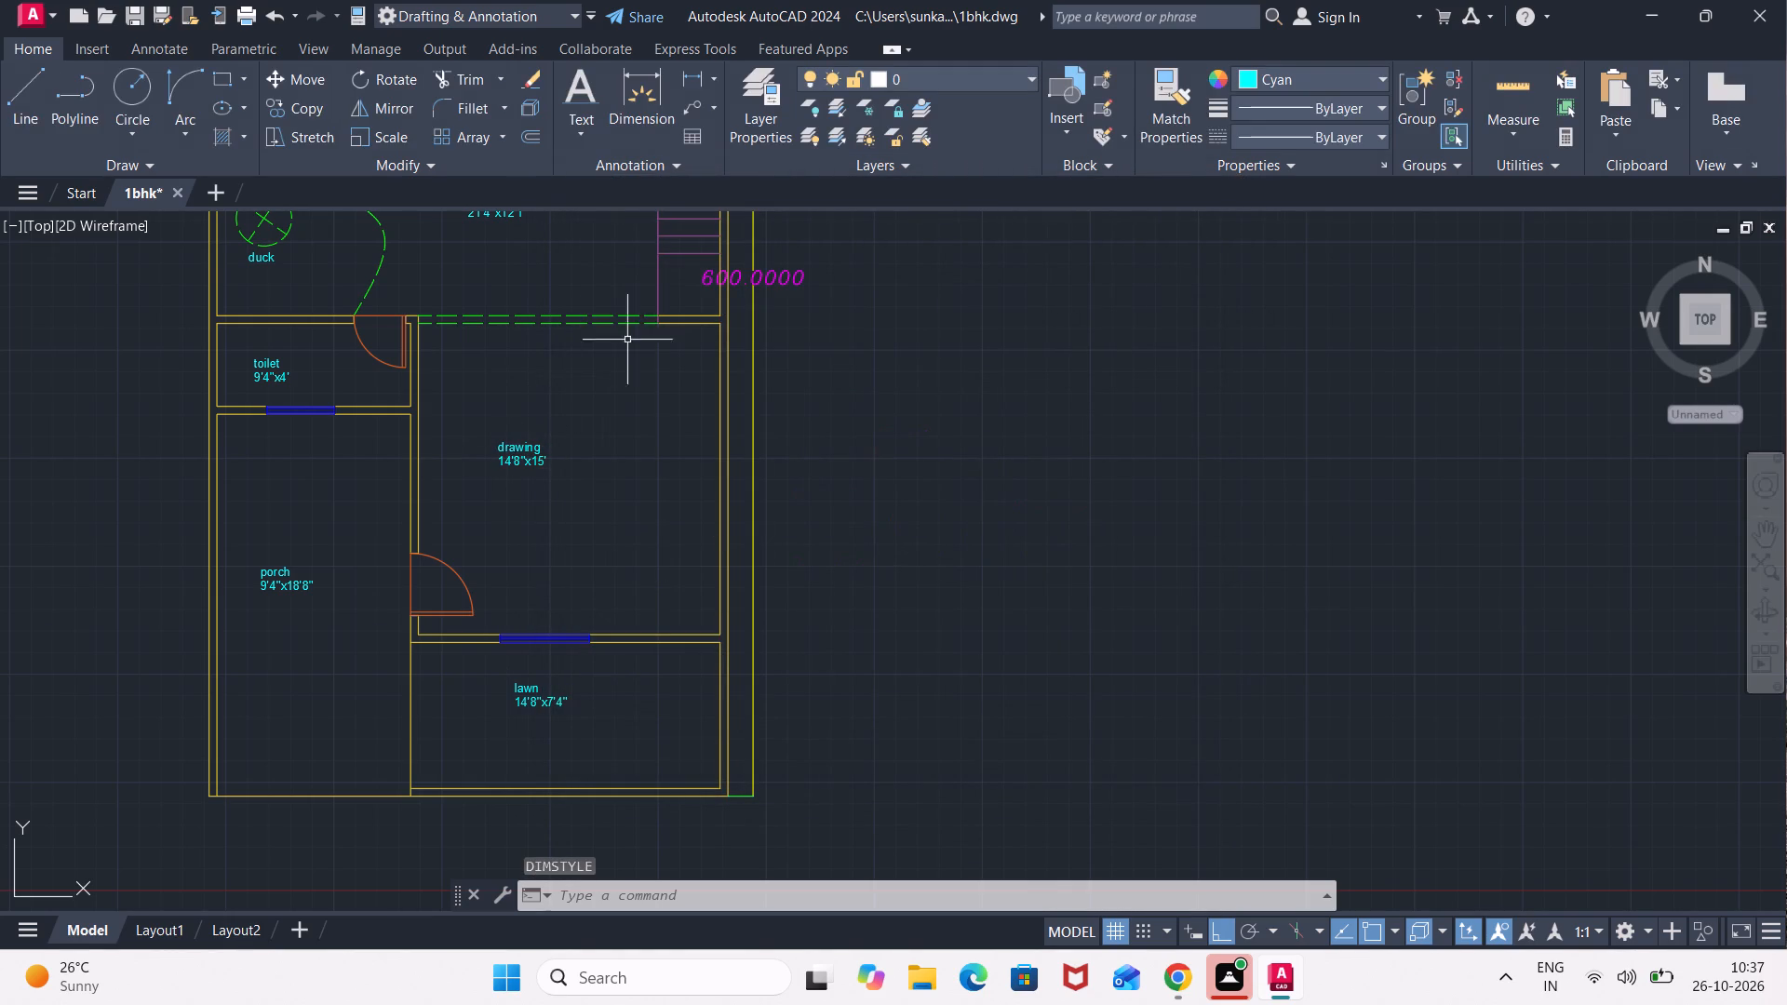
Set the Standard dimension style's primary linear unit format to Engineering and save the style.
scroll(730, 272, up, 1)
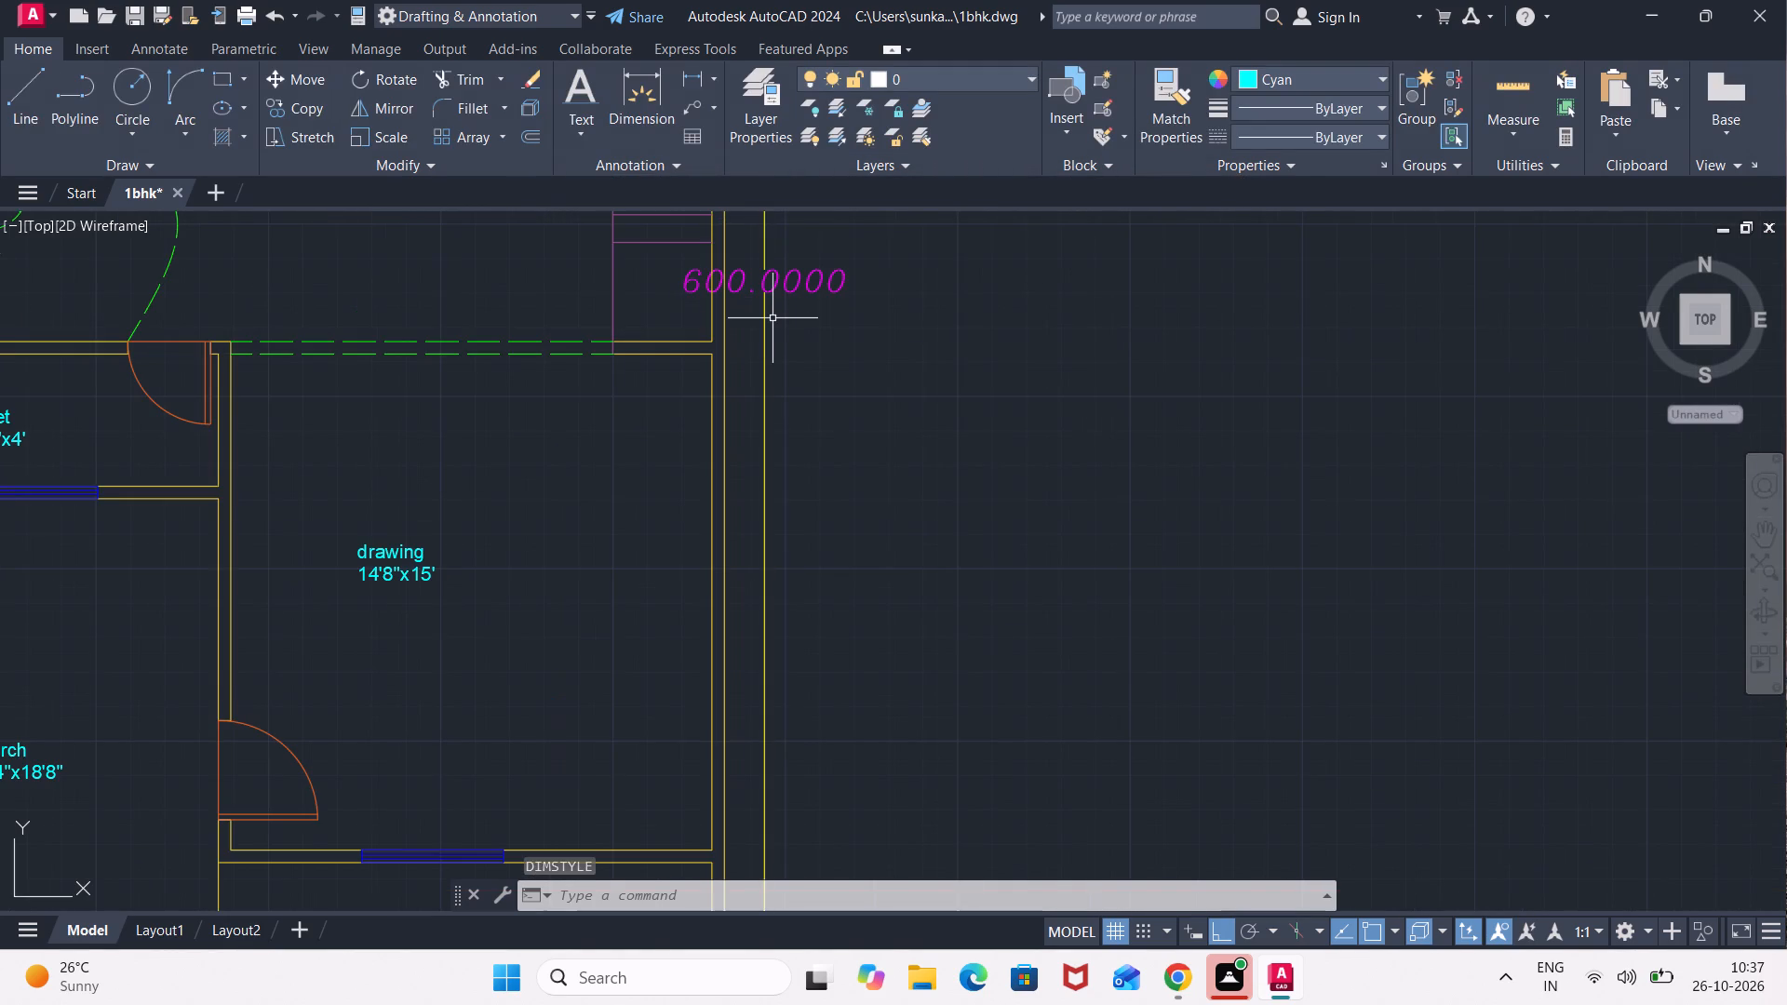
key(d)
key(Return)
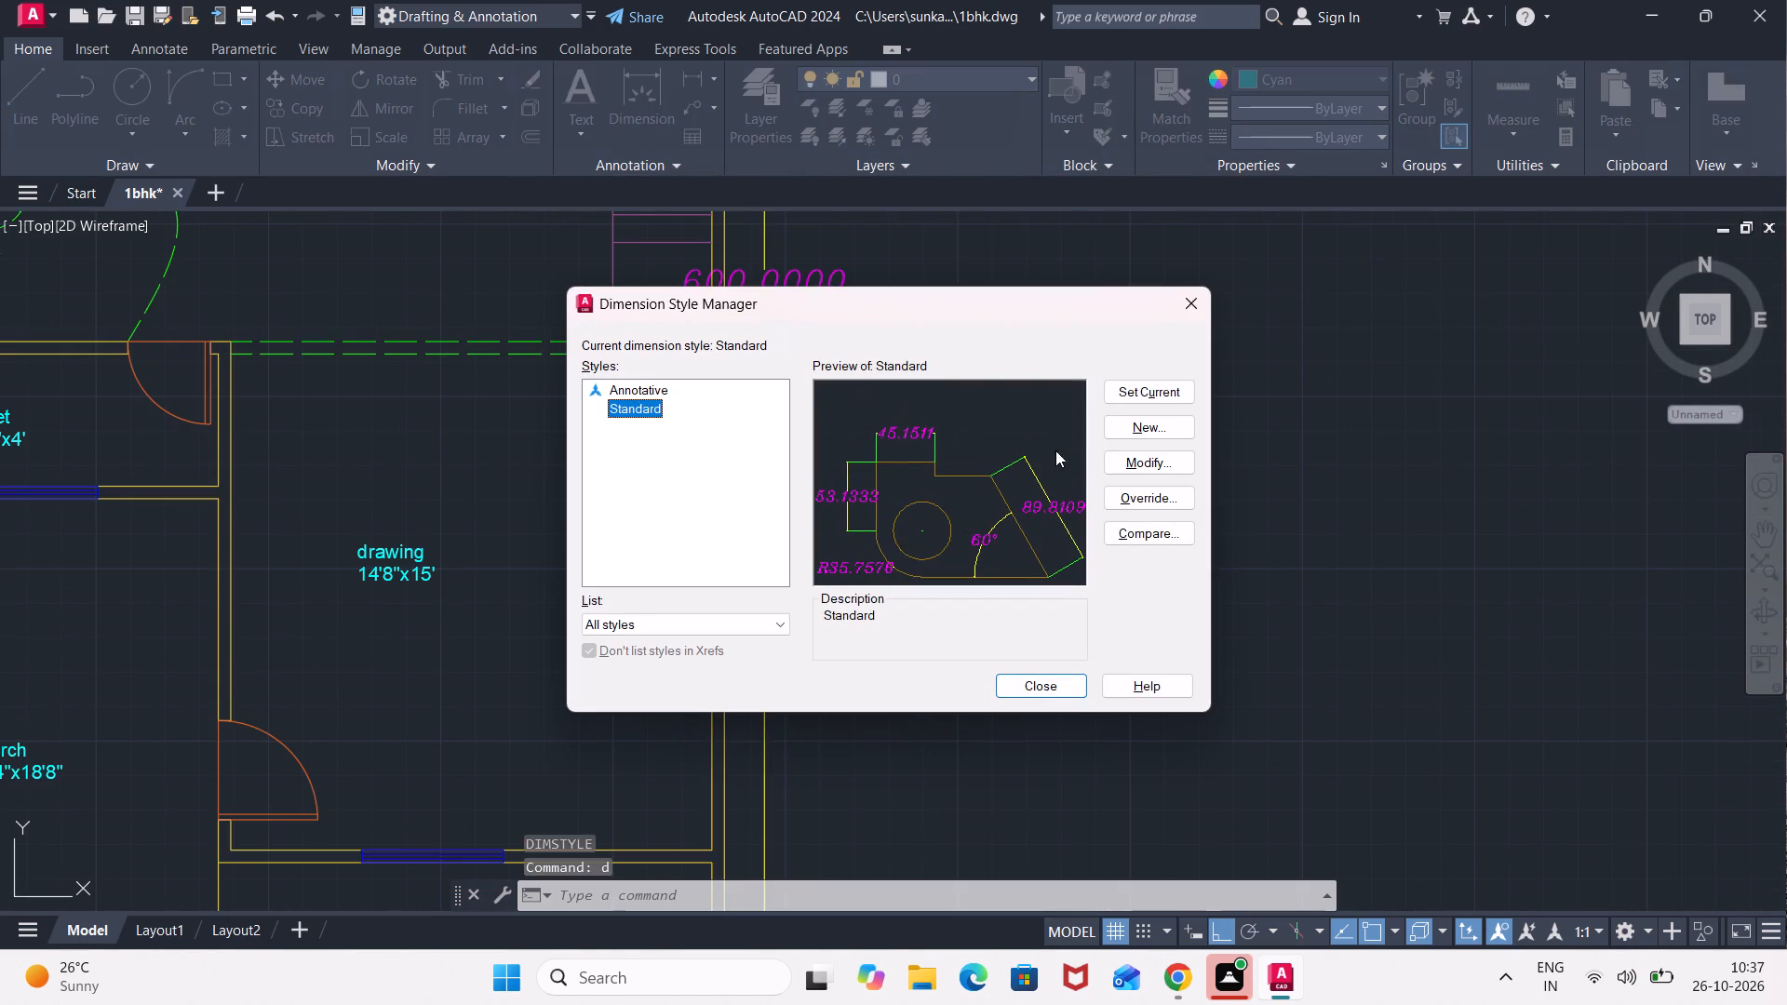
click(1113, 469)
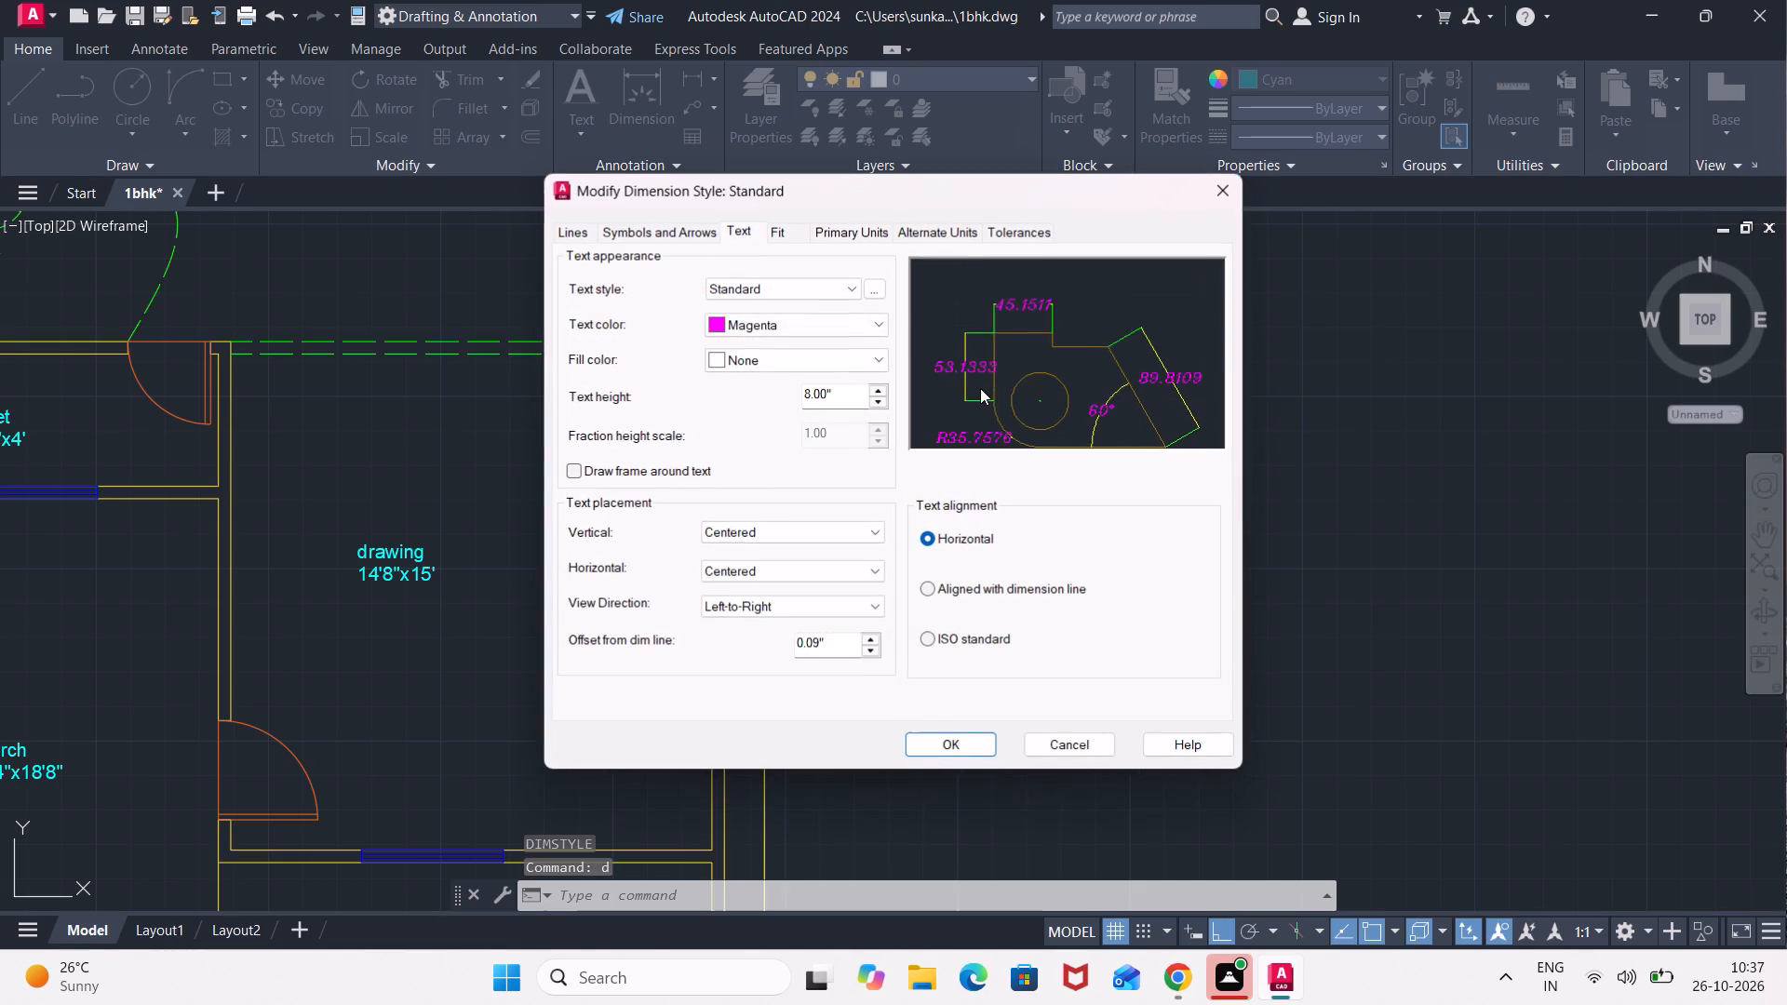
click(849, 239)
click(867, 283)
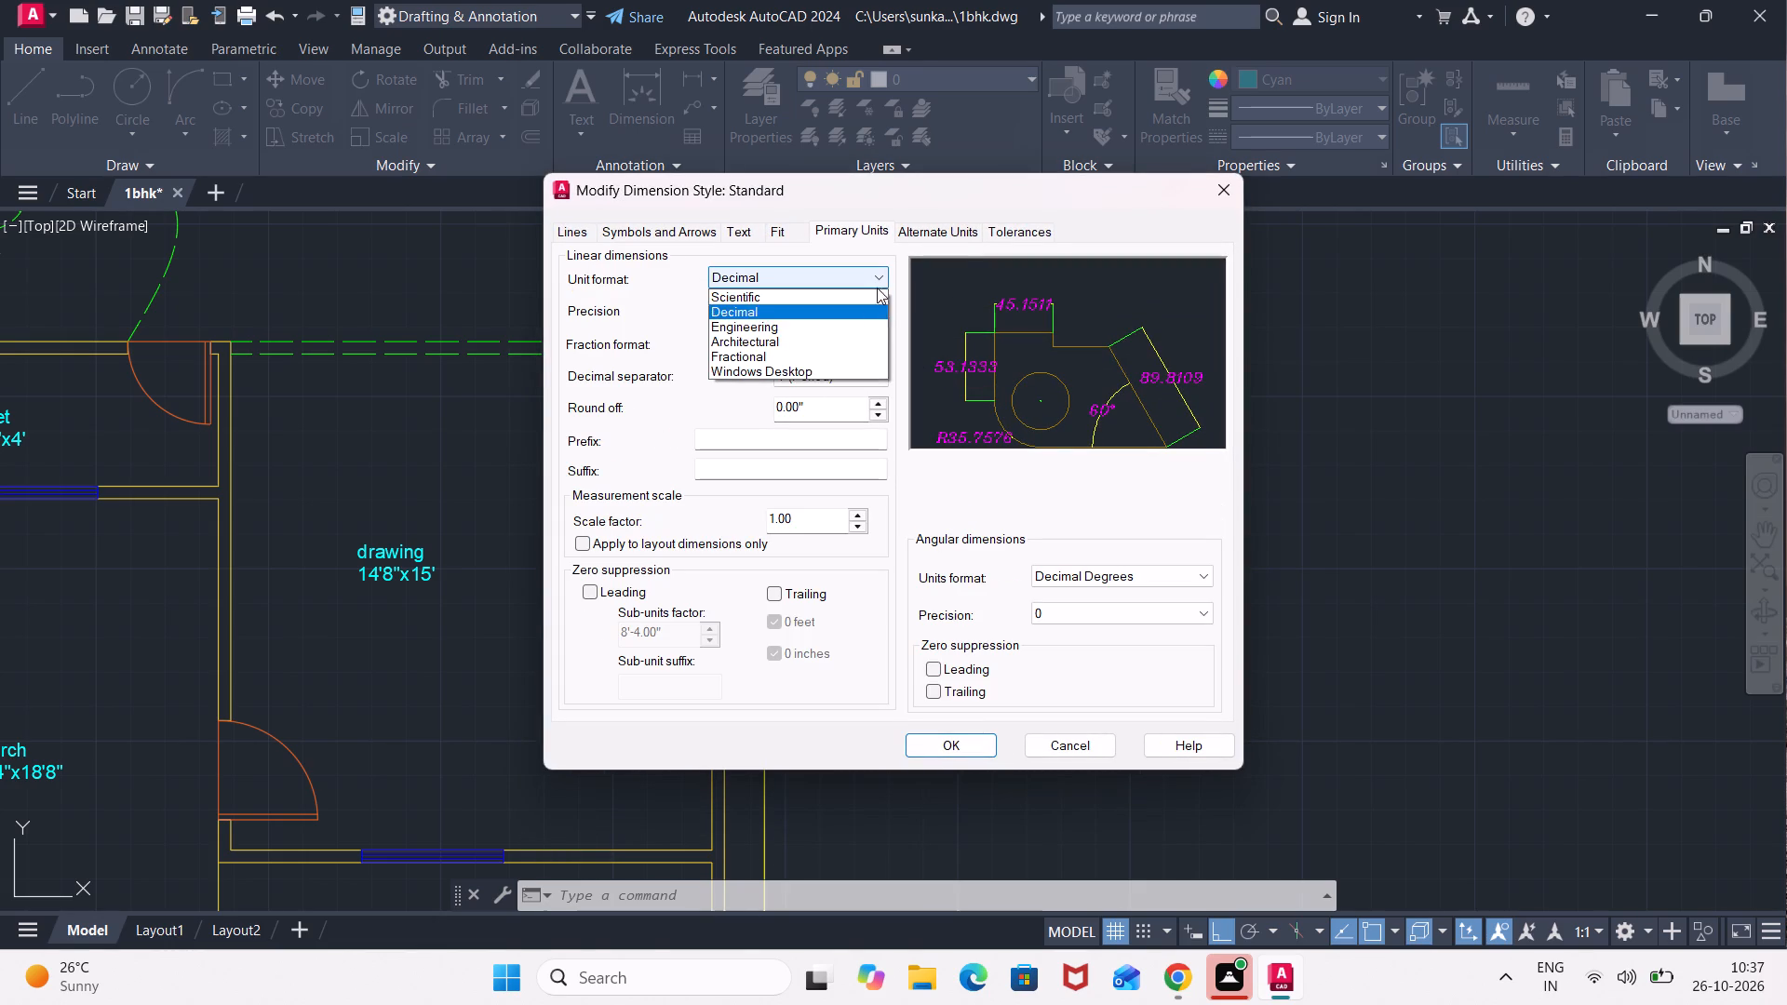
click(875, 329)
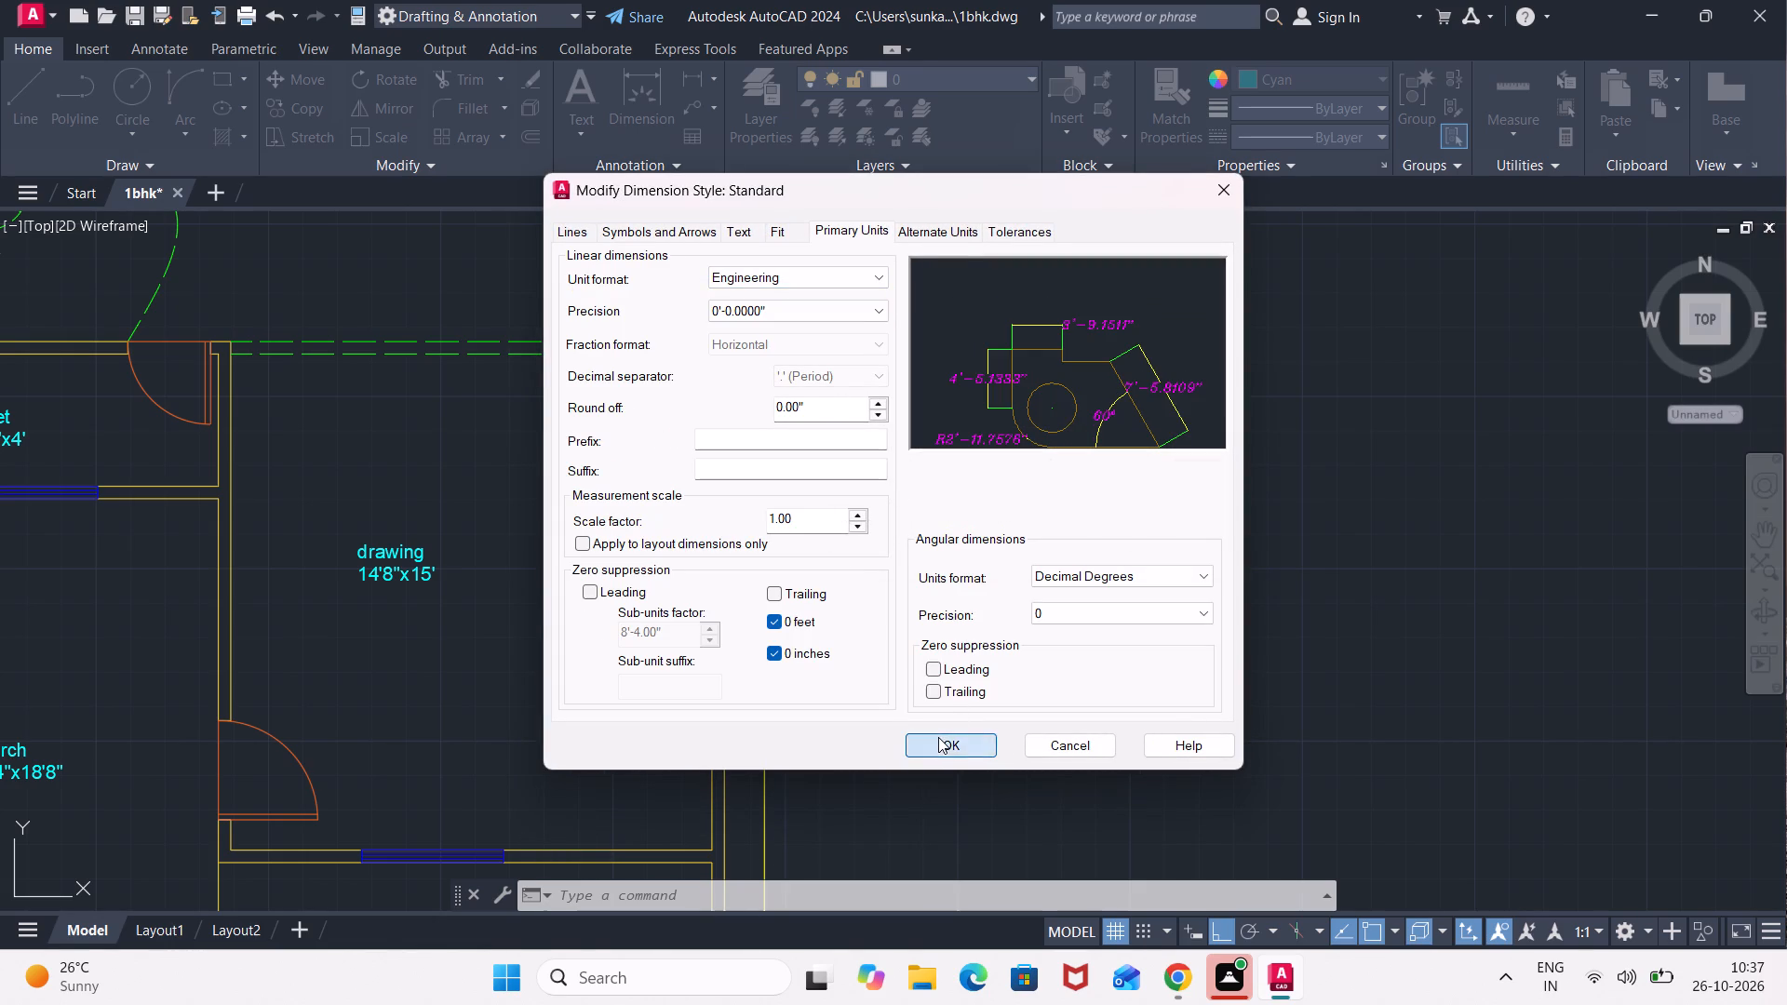
click(938, 737)
click(1028, 688)
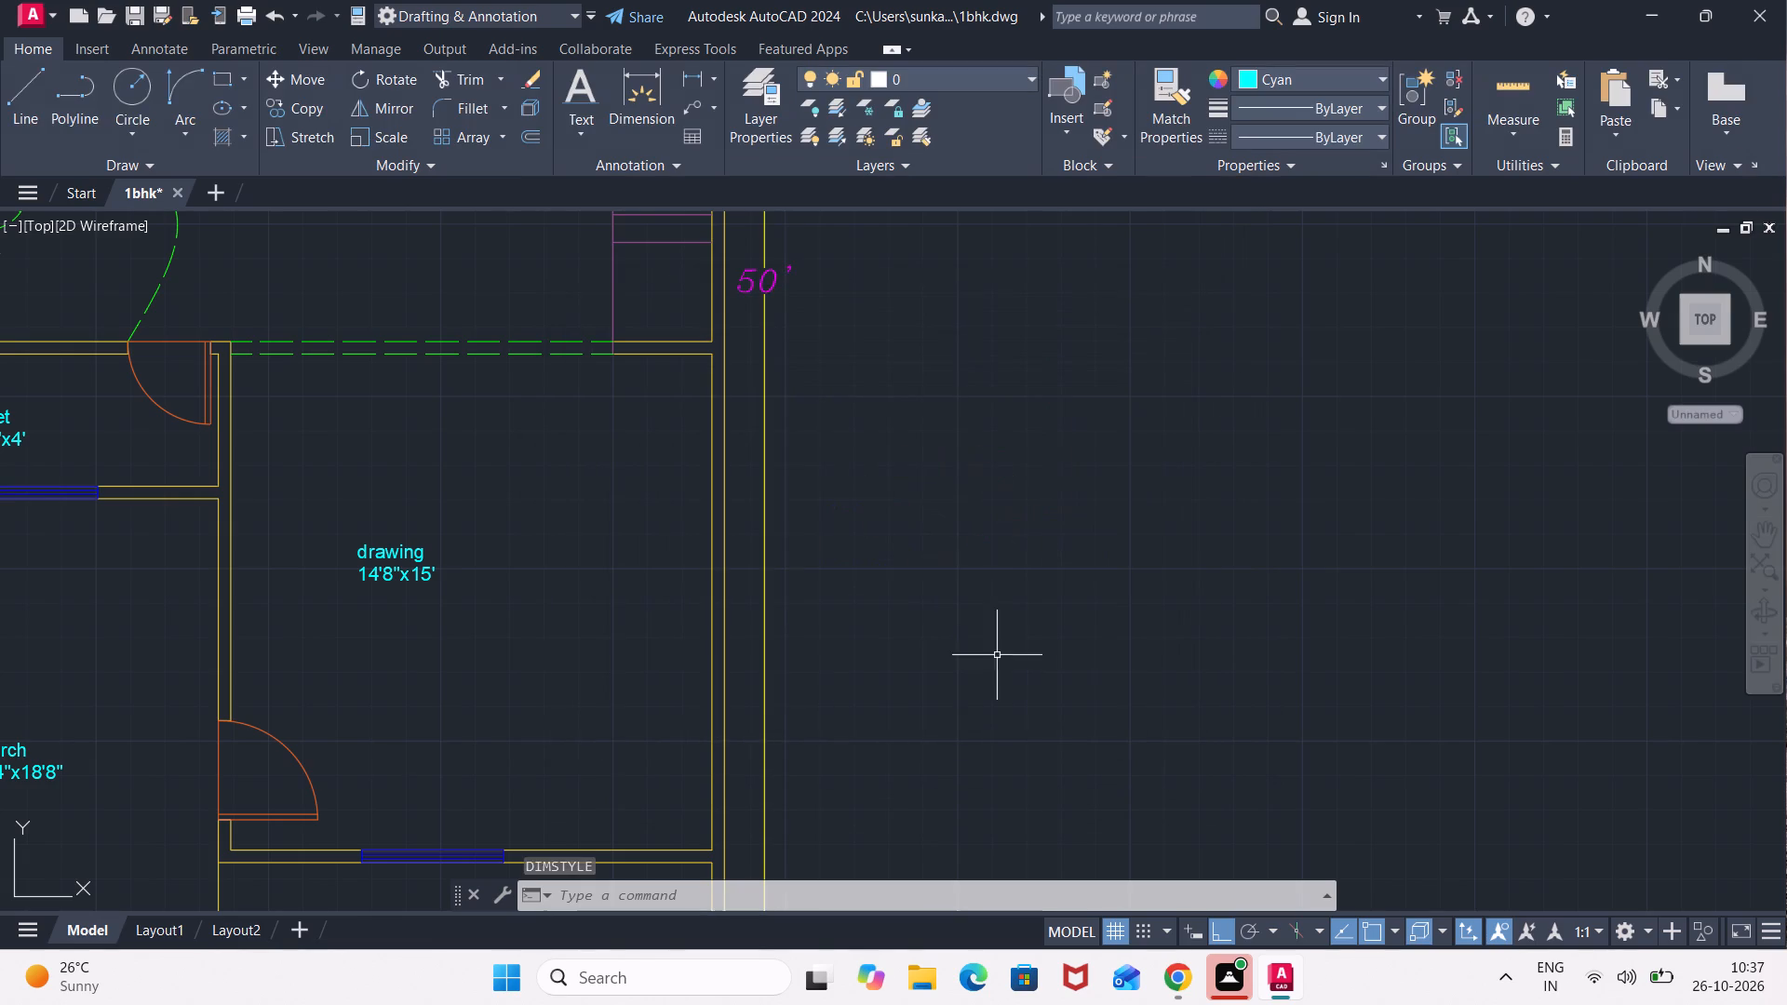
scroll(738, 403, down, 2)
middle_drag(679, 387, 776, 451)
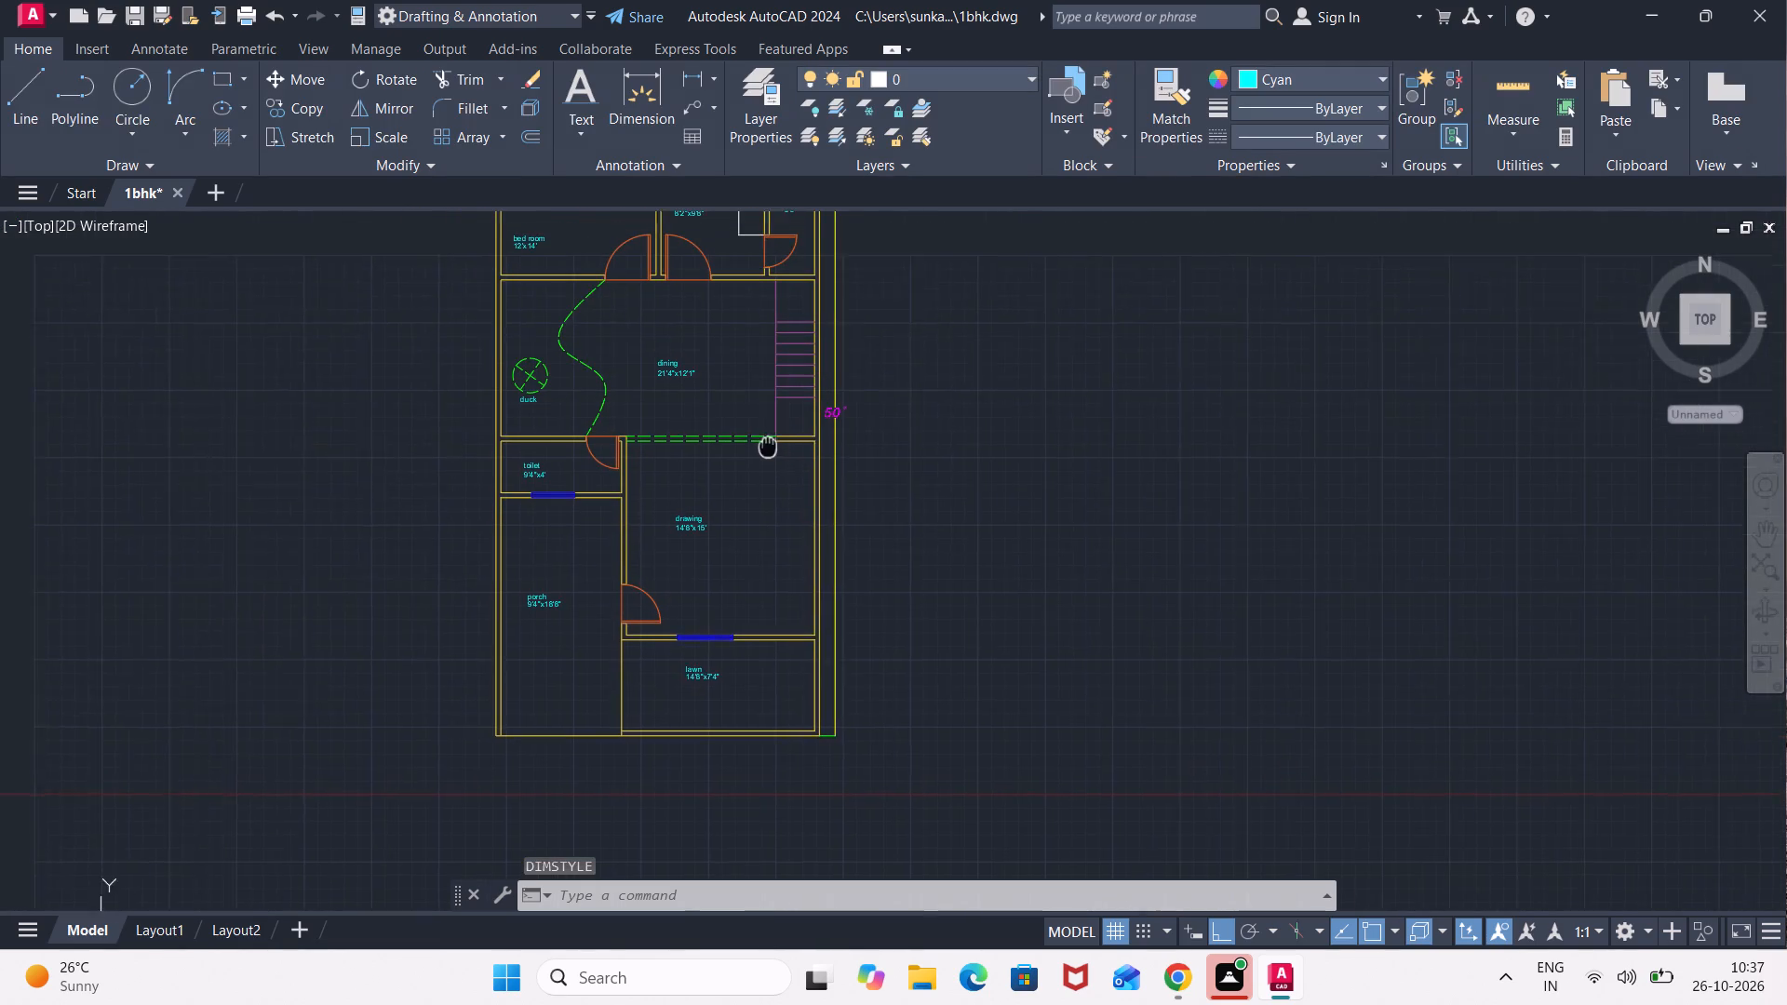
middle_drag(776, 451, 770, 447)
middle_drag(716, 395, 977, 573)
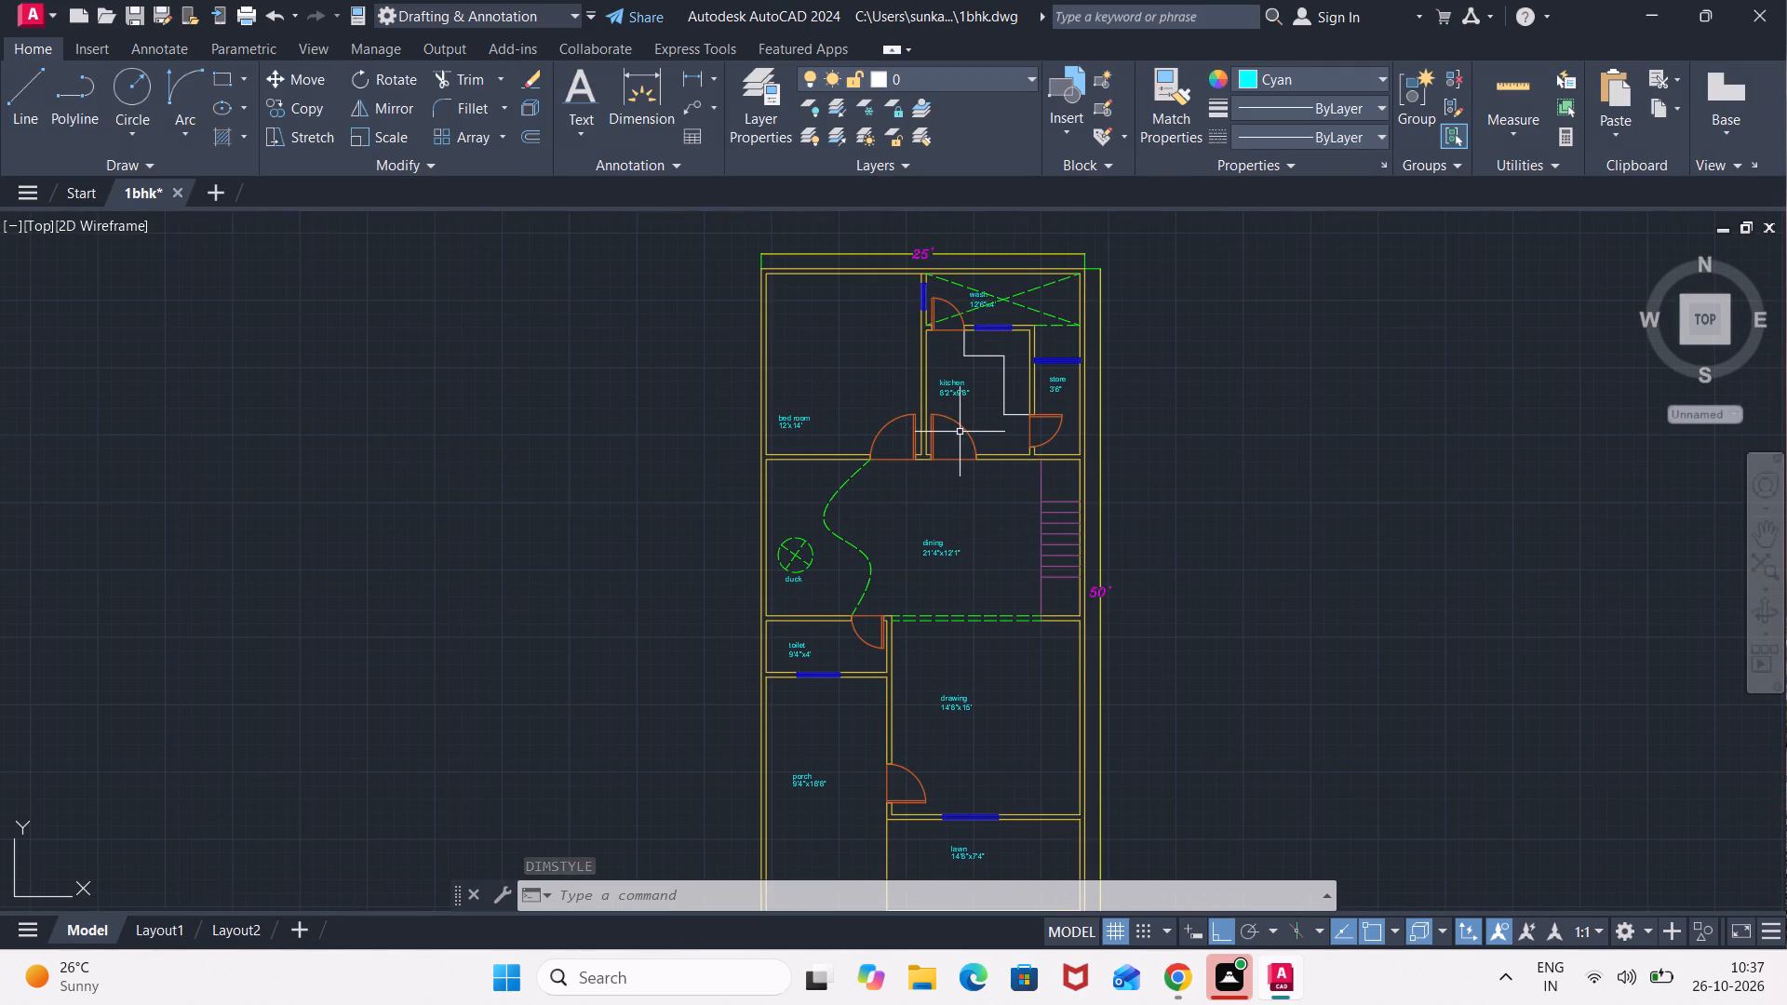
Convert all room name and size labels in the floor plan, from wash and kitchen down to lawn, to UPPERCASE with TCASE.
text(tcase)
key(Return)
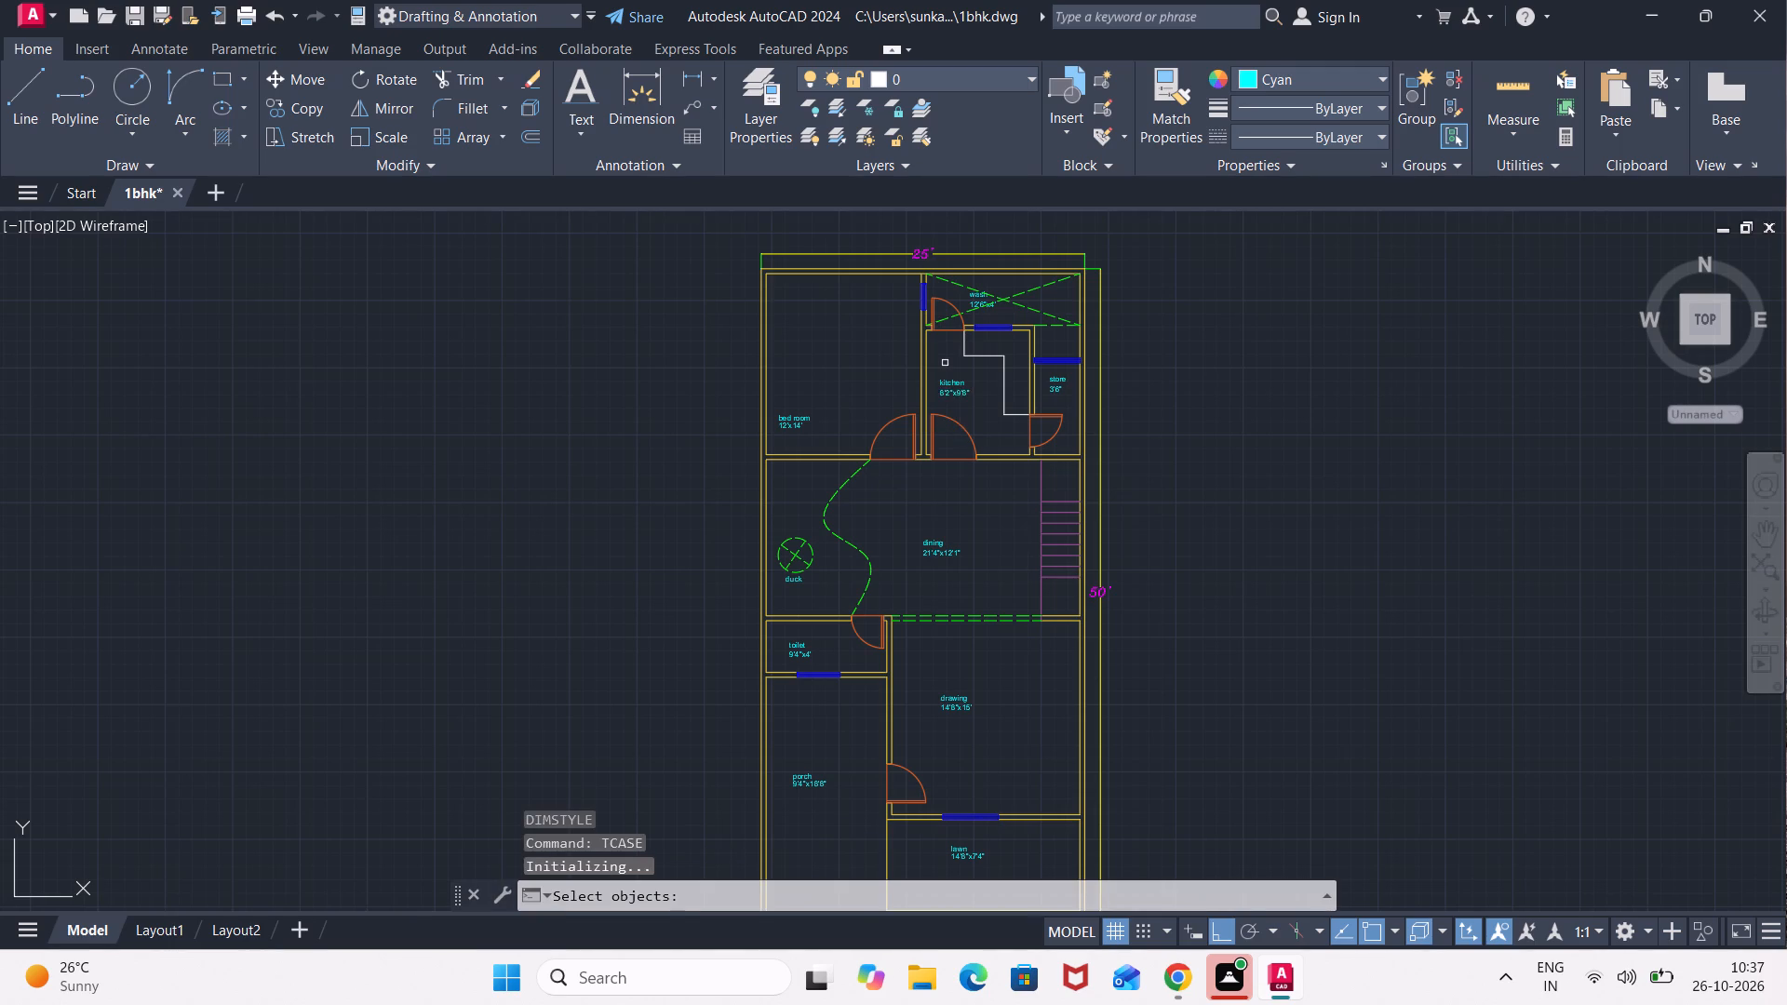
scroll(945, 362, up, 2)
click(1002, 397)
click(945, 462)
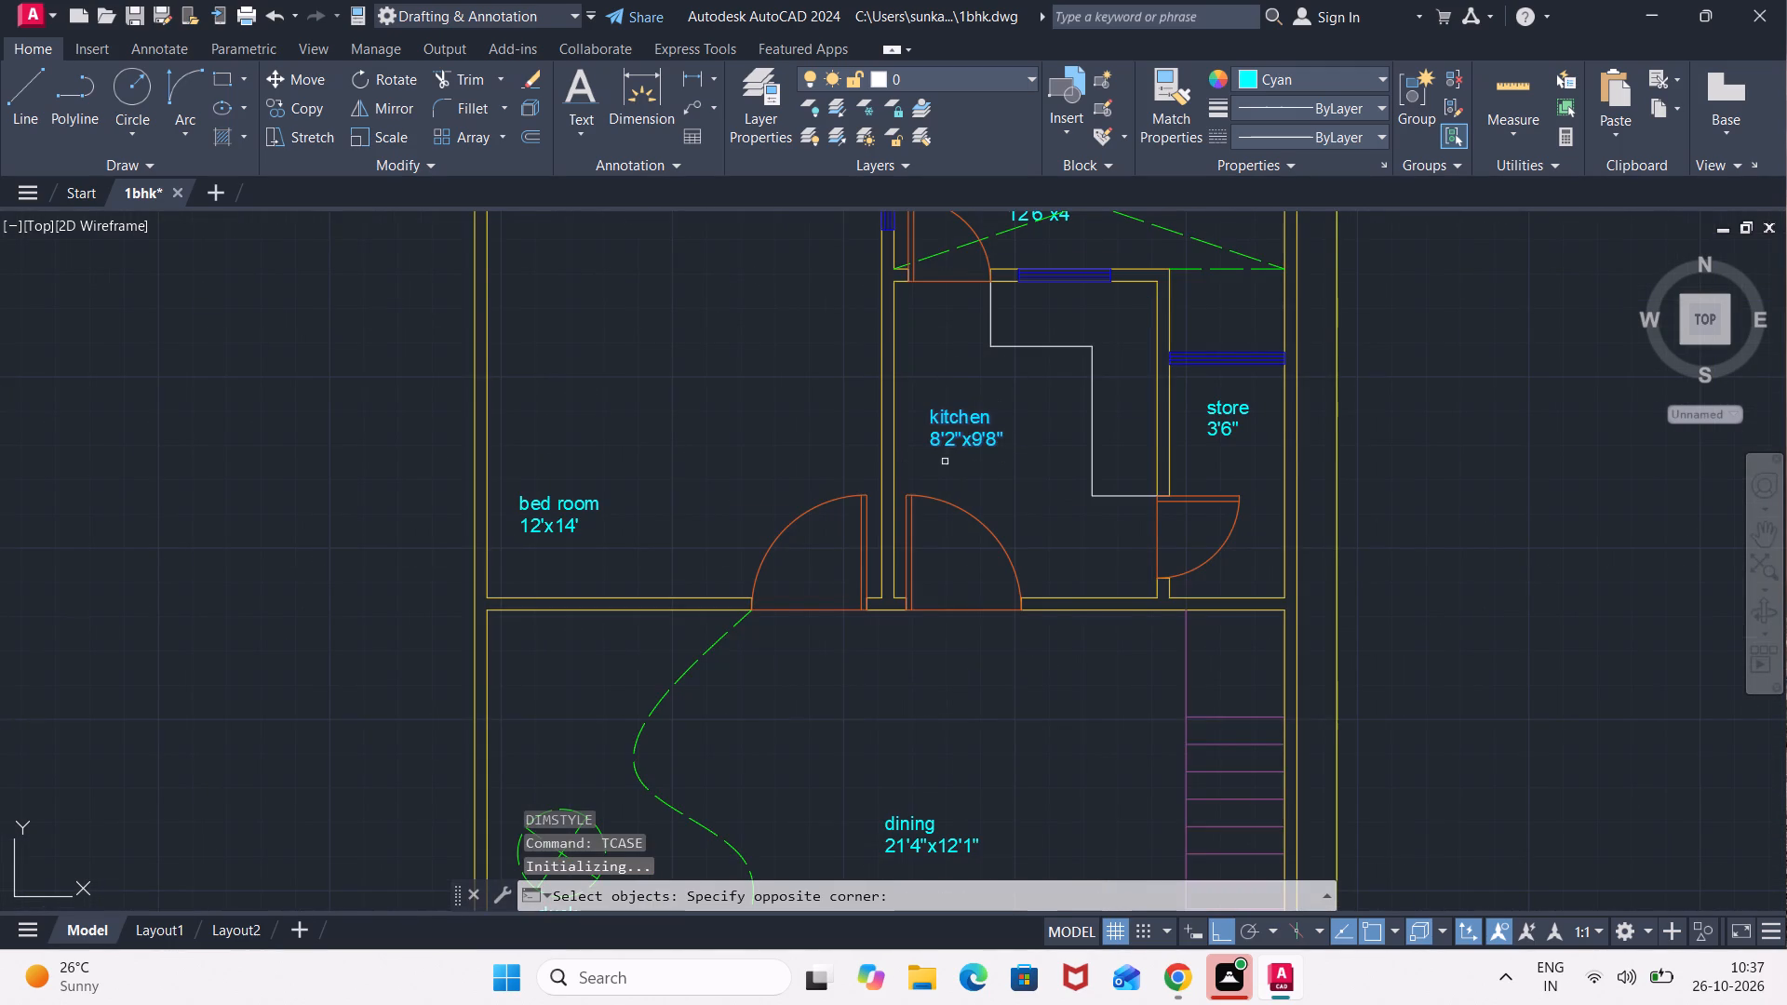
click(1226, 405)
click(1219, 426)
middle_drag(1115, 323, 1135, 442)
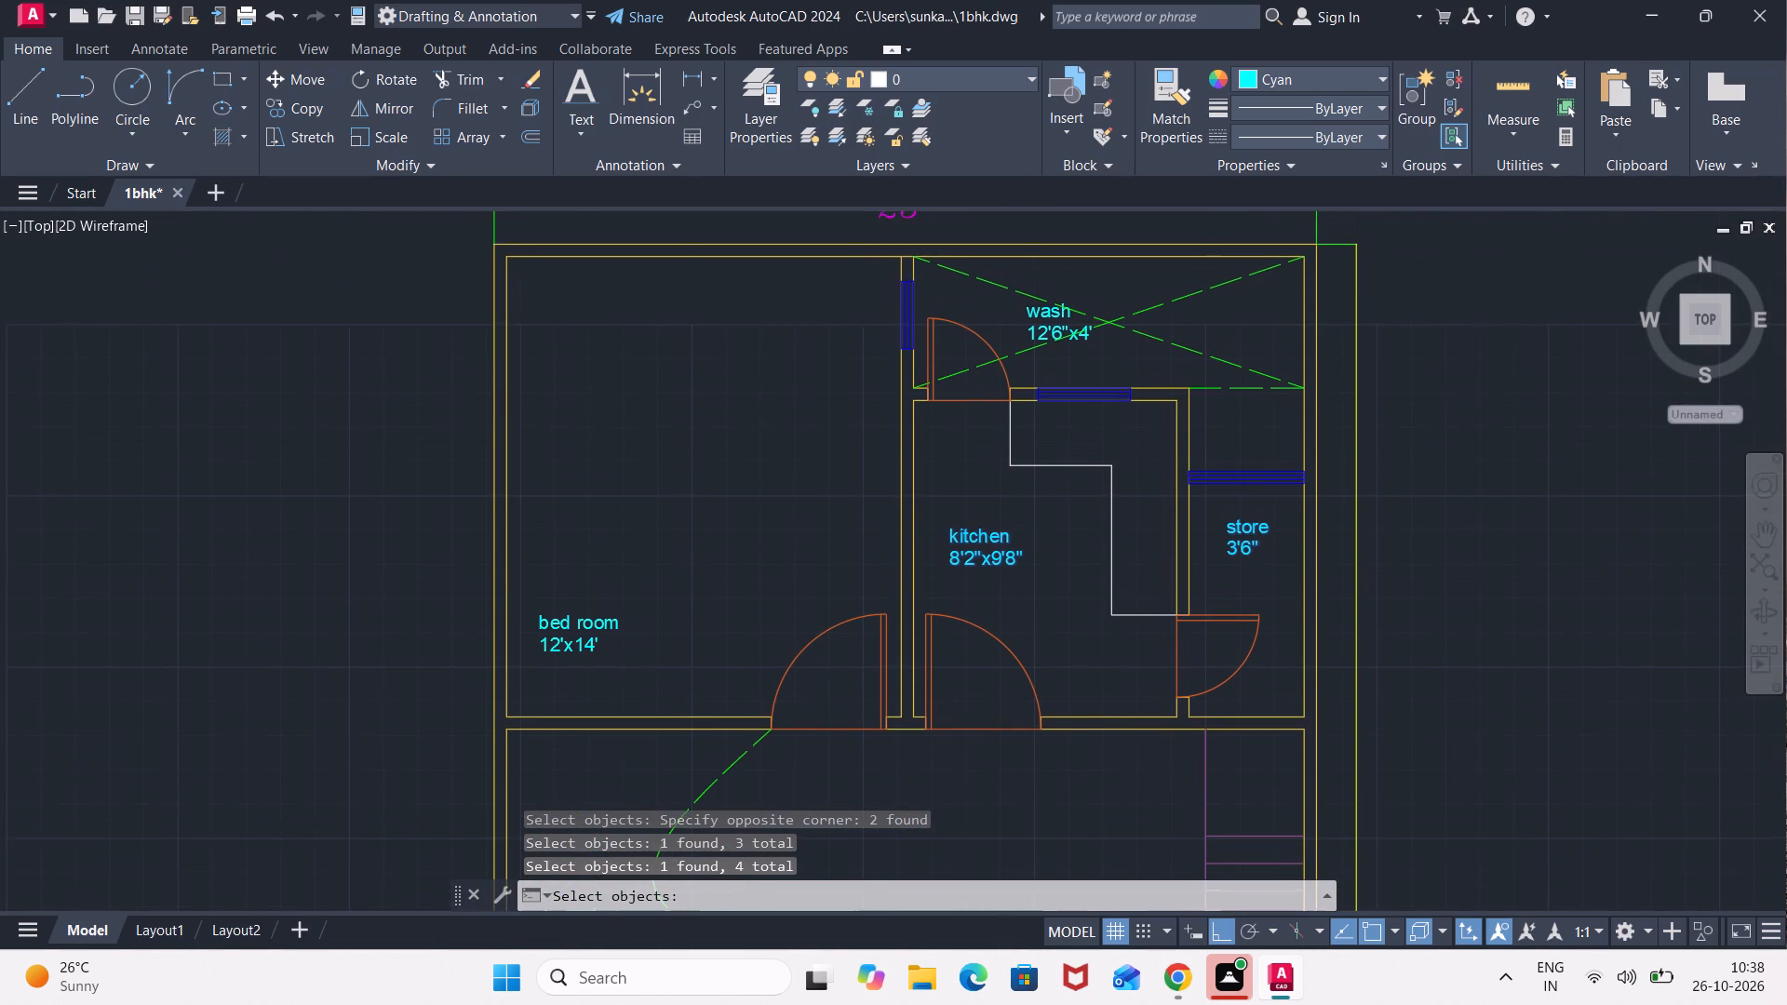
click(1057, 329)
click(1053, 317)
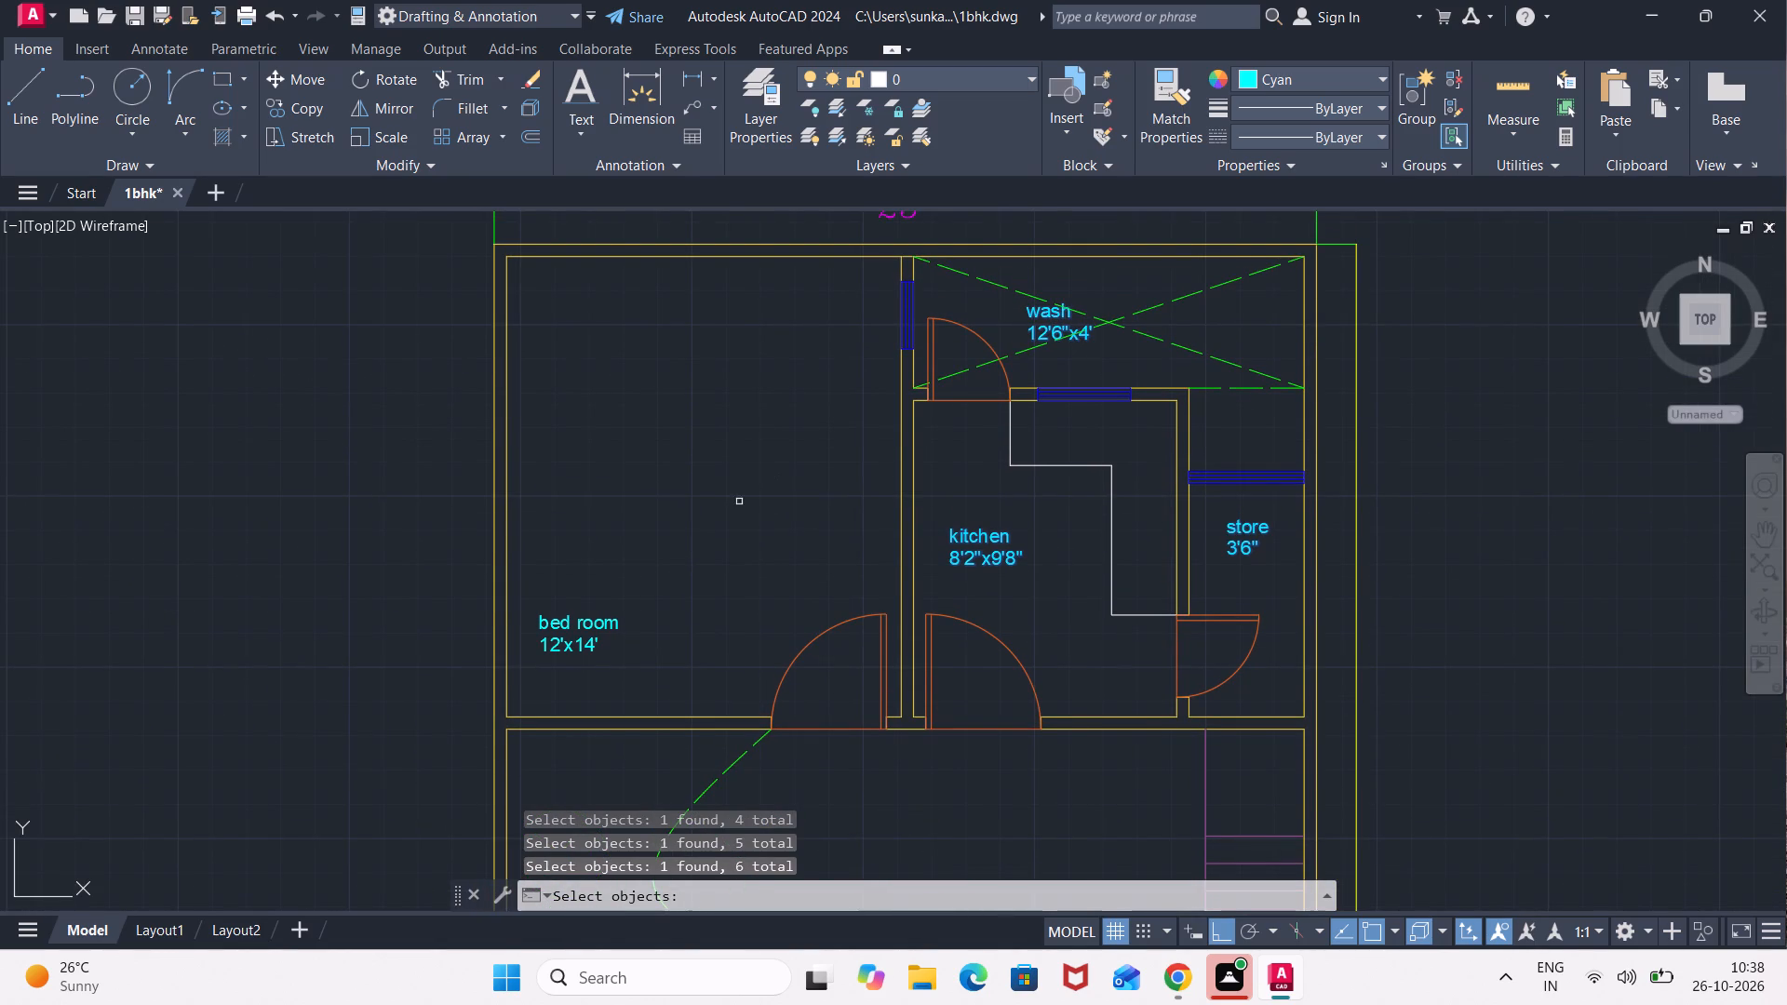
click(594, 623)
click(584, 646)
scroll(705, 529, down, 1)
middle_drag(705, 529, 705, 528)
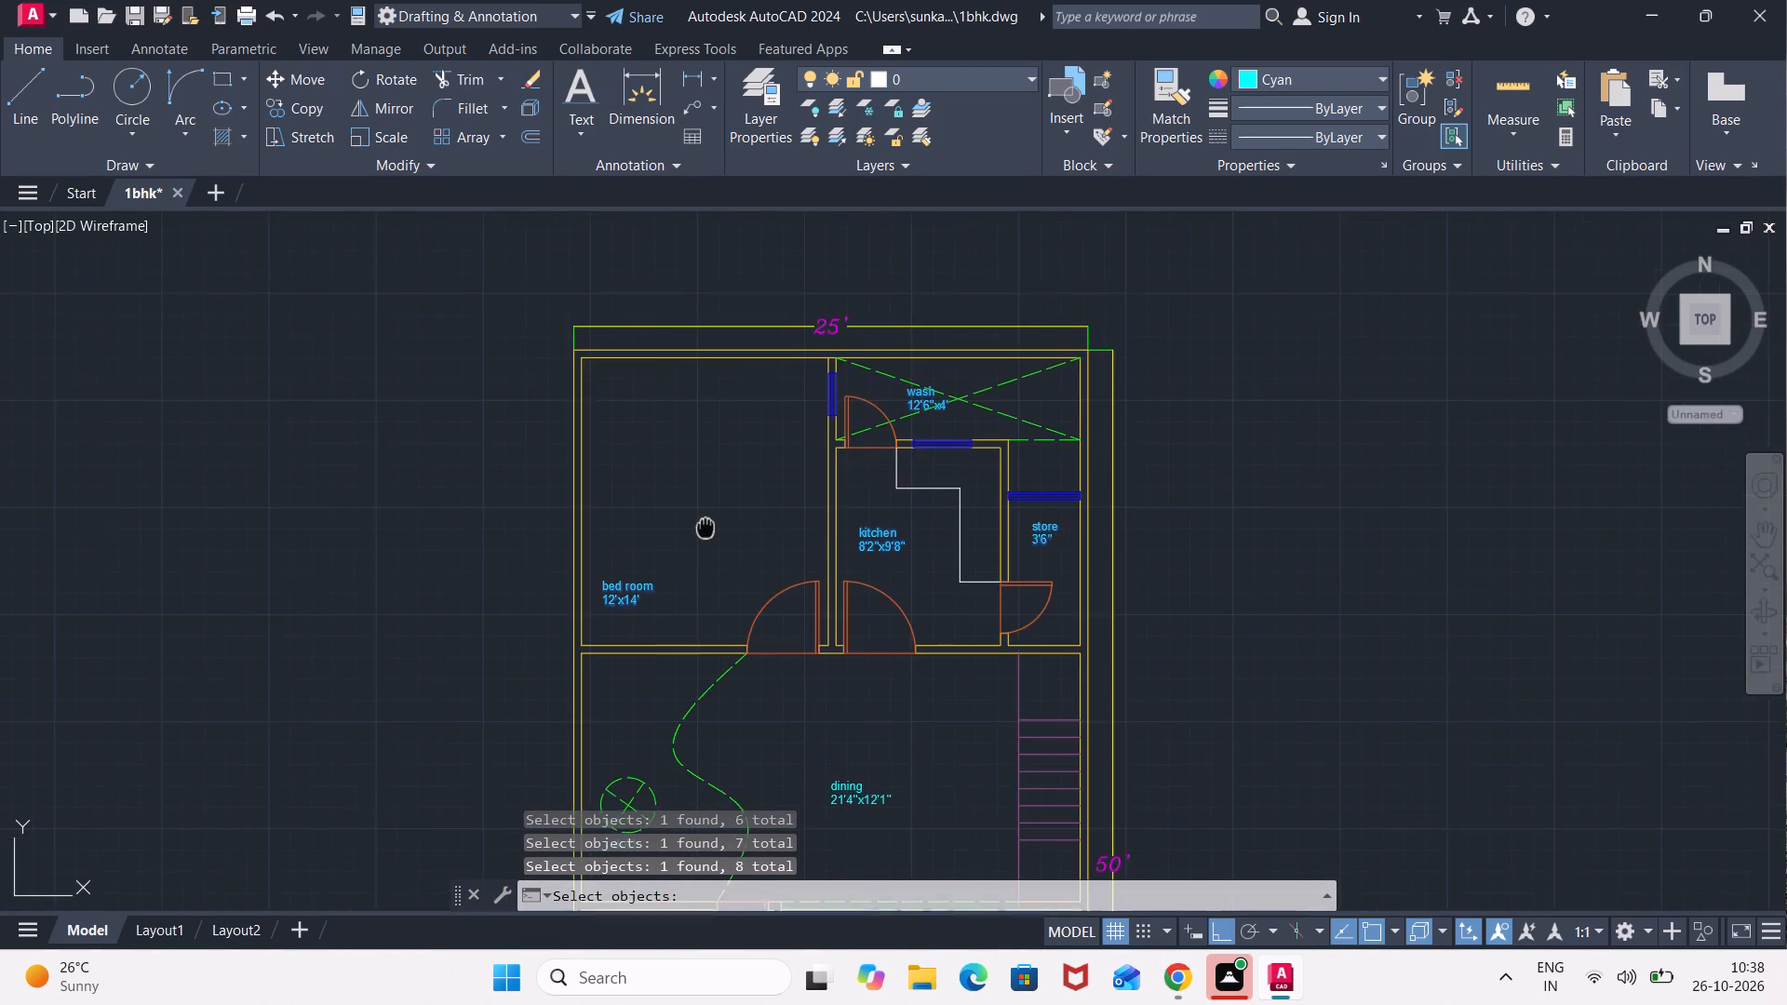
middle_drag(705, 528, 619, 260)
click(799, 534)
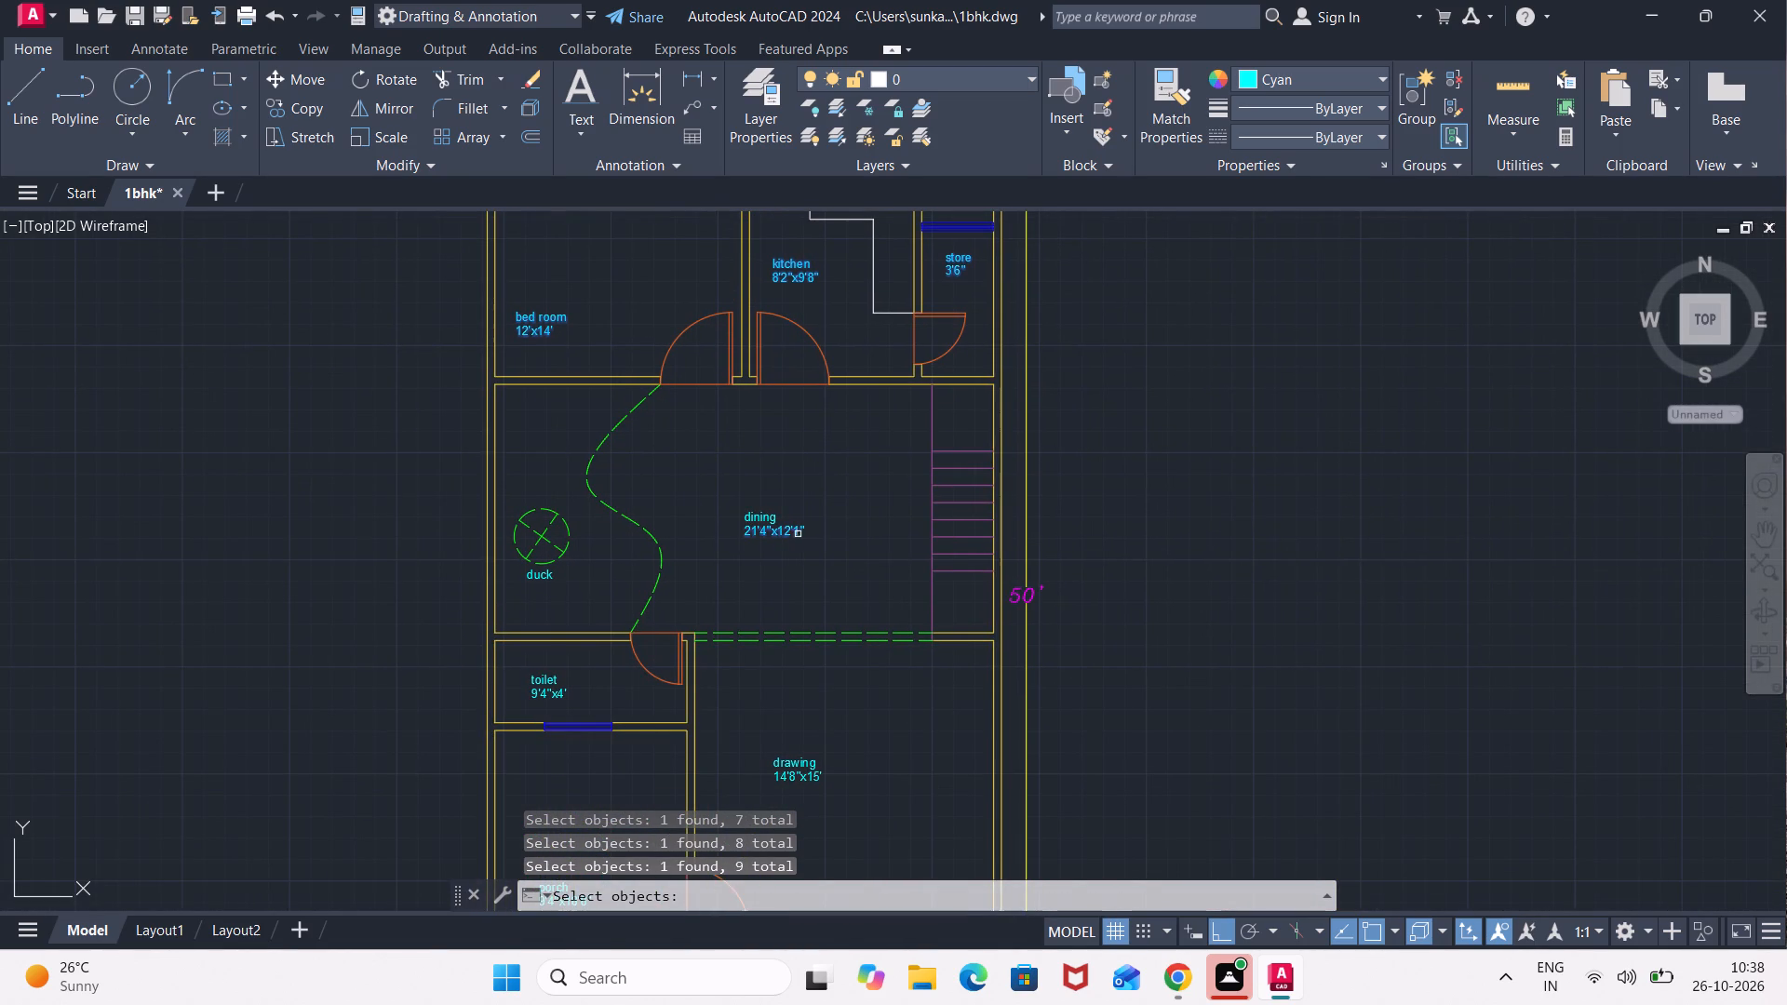
click(759, 521)
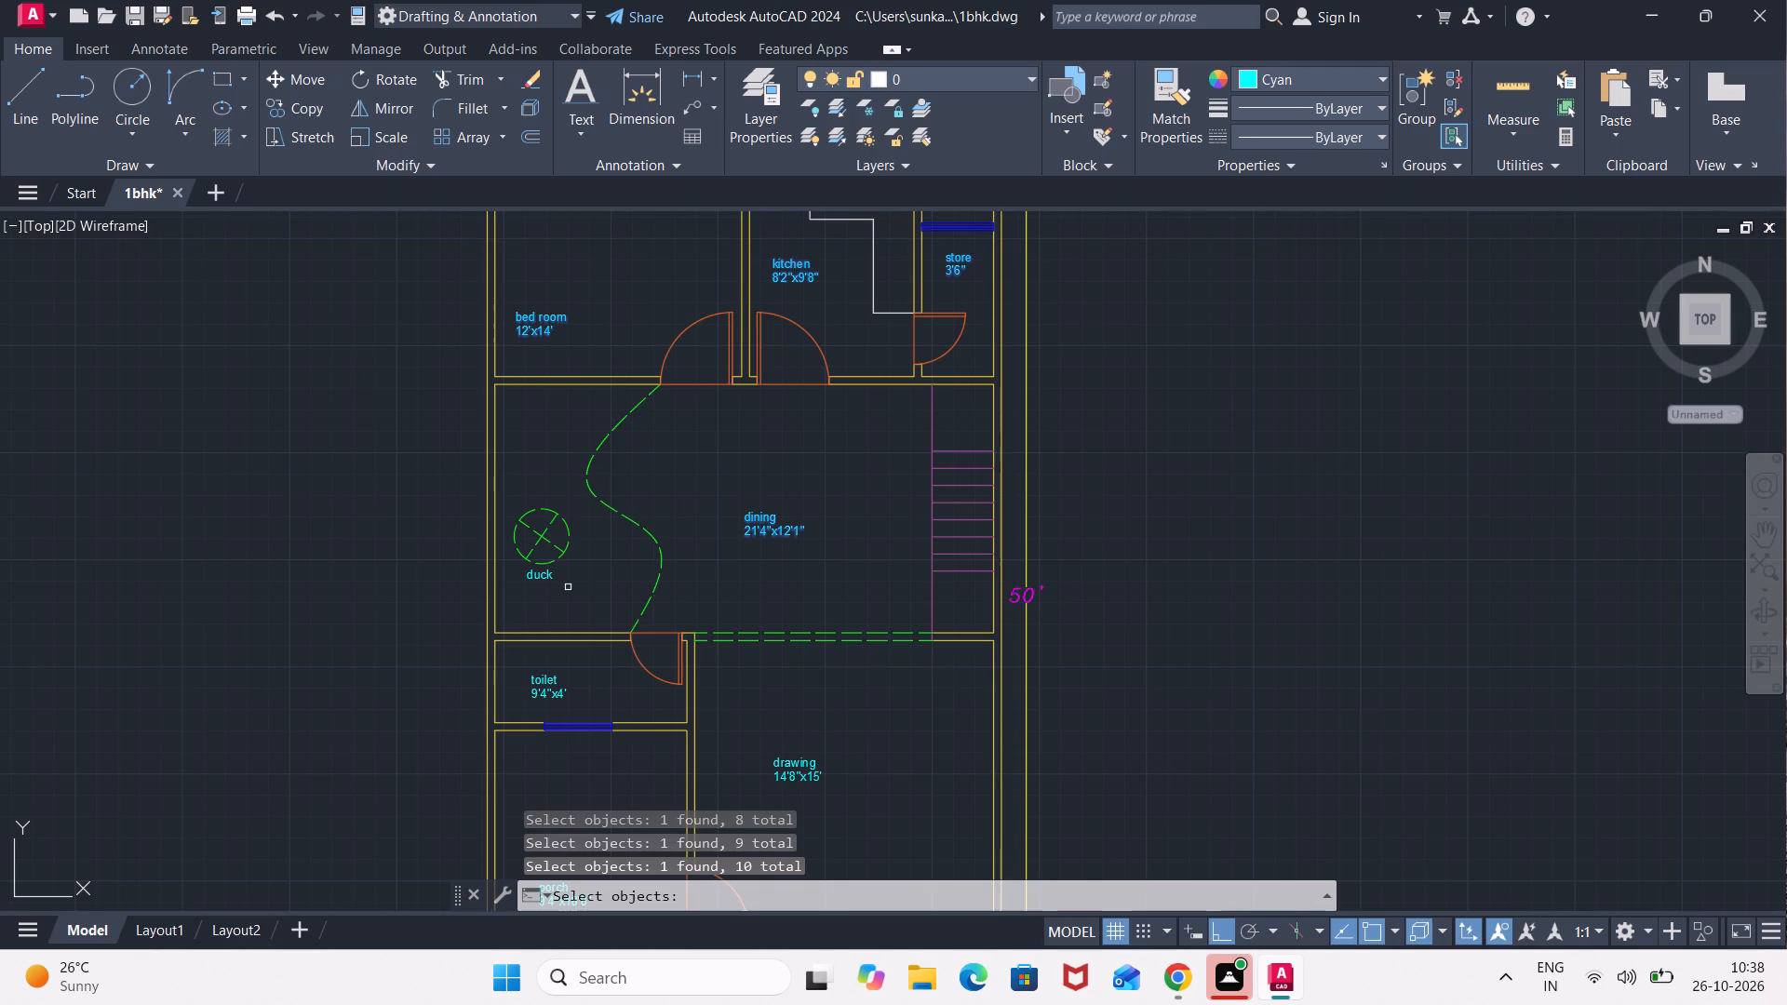
click(537, 574)
click(549, 680)
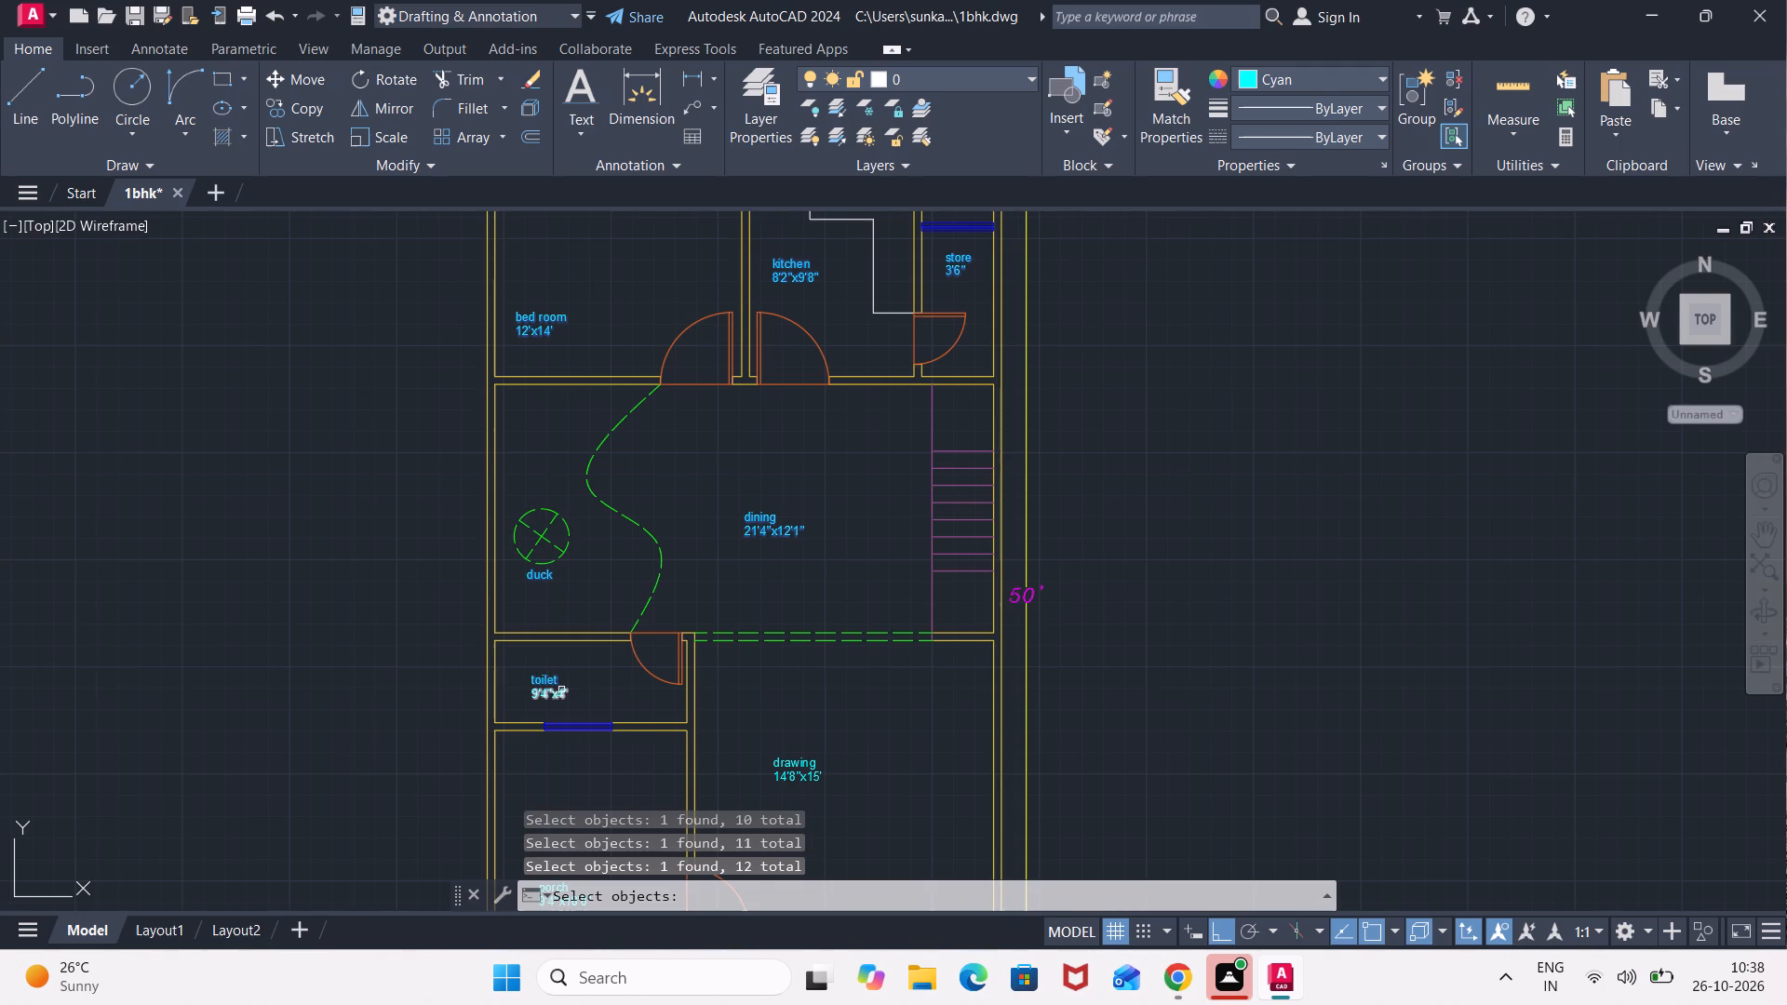
click(561, 690)
click(782, 761)
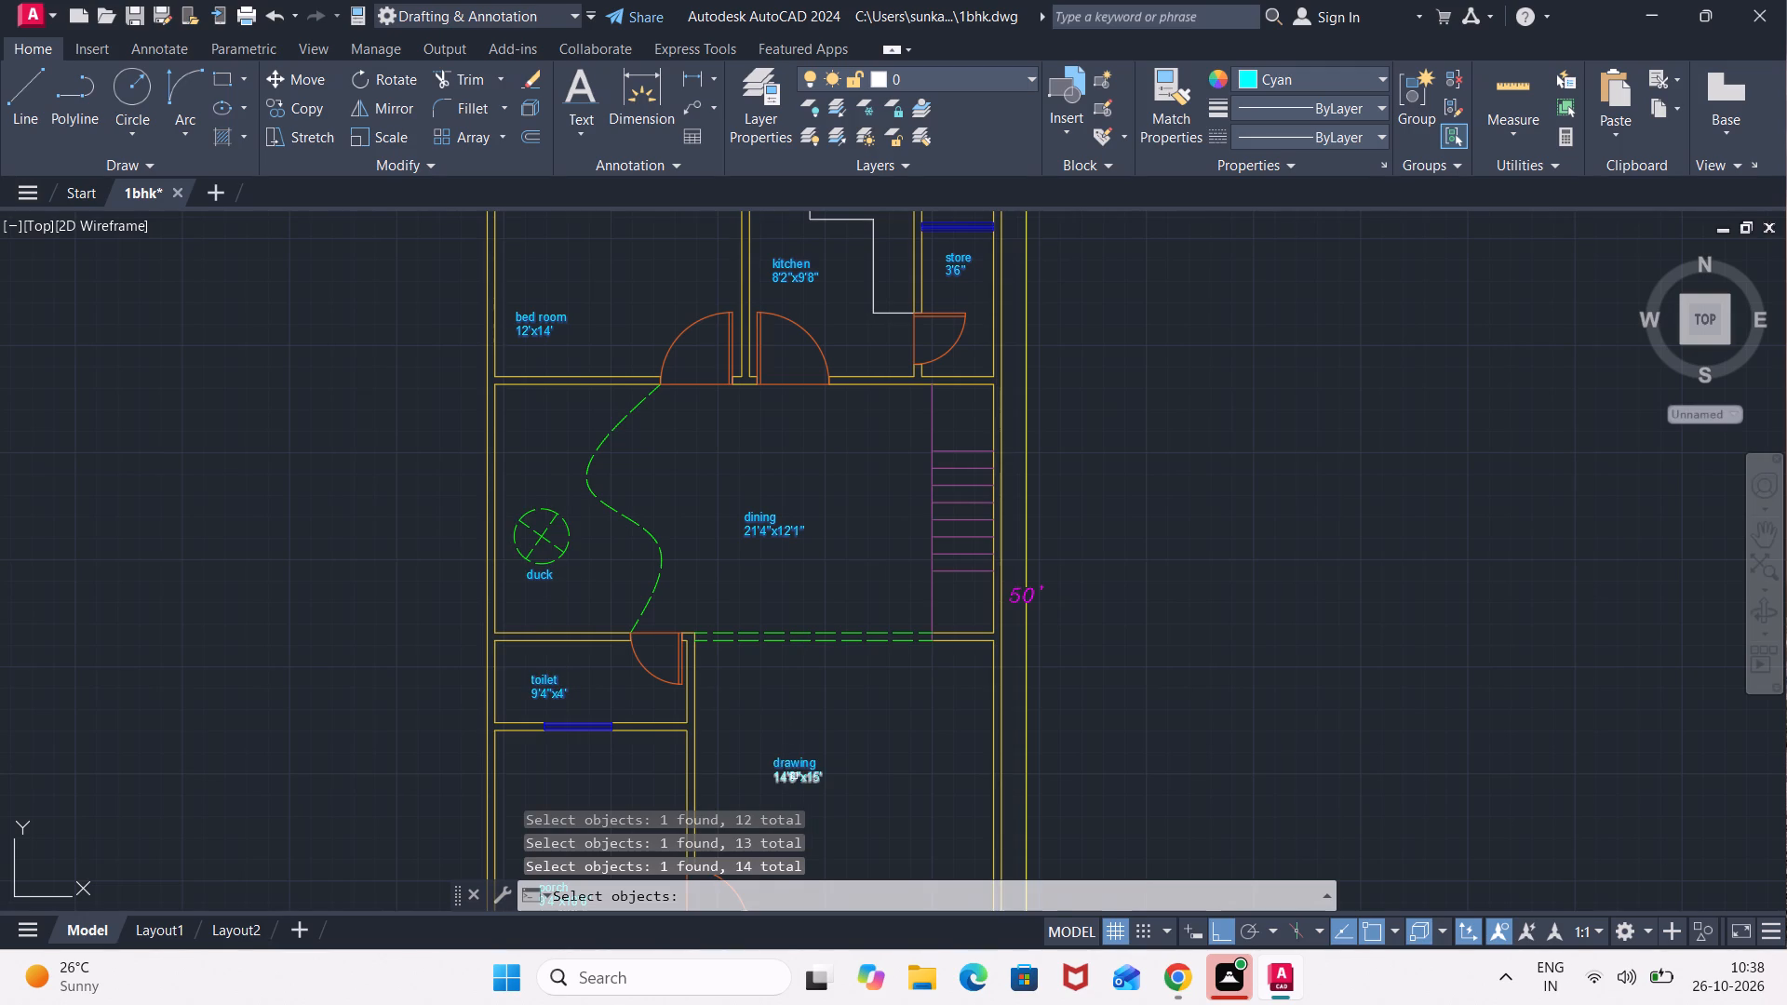
click(794, 776)
middle_drag(795, 682, 672, 355)
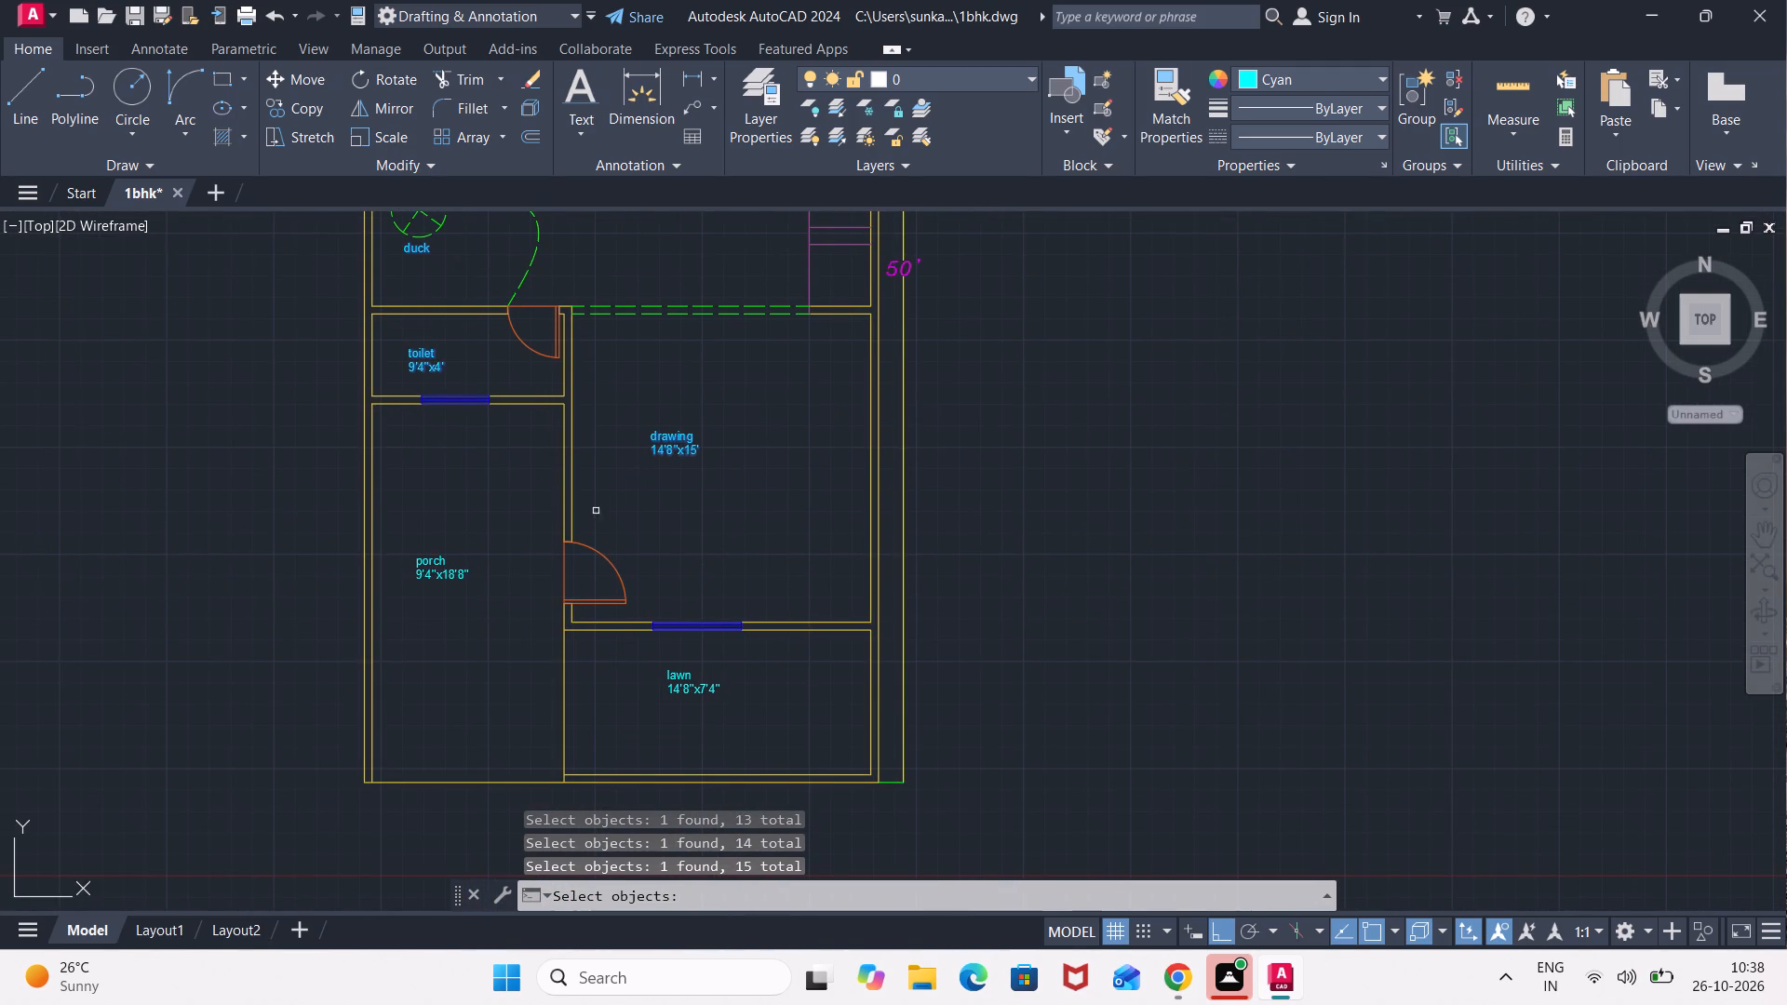
click(491, 547)
click(425, 610)
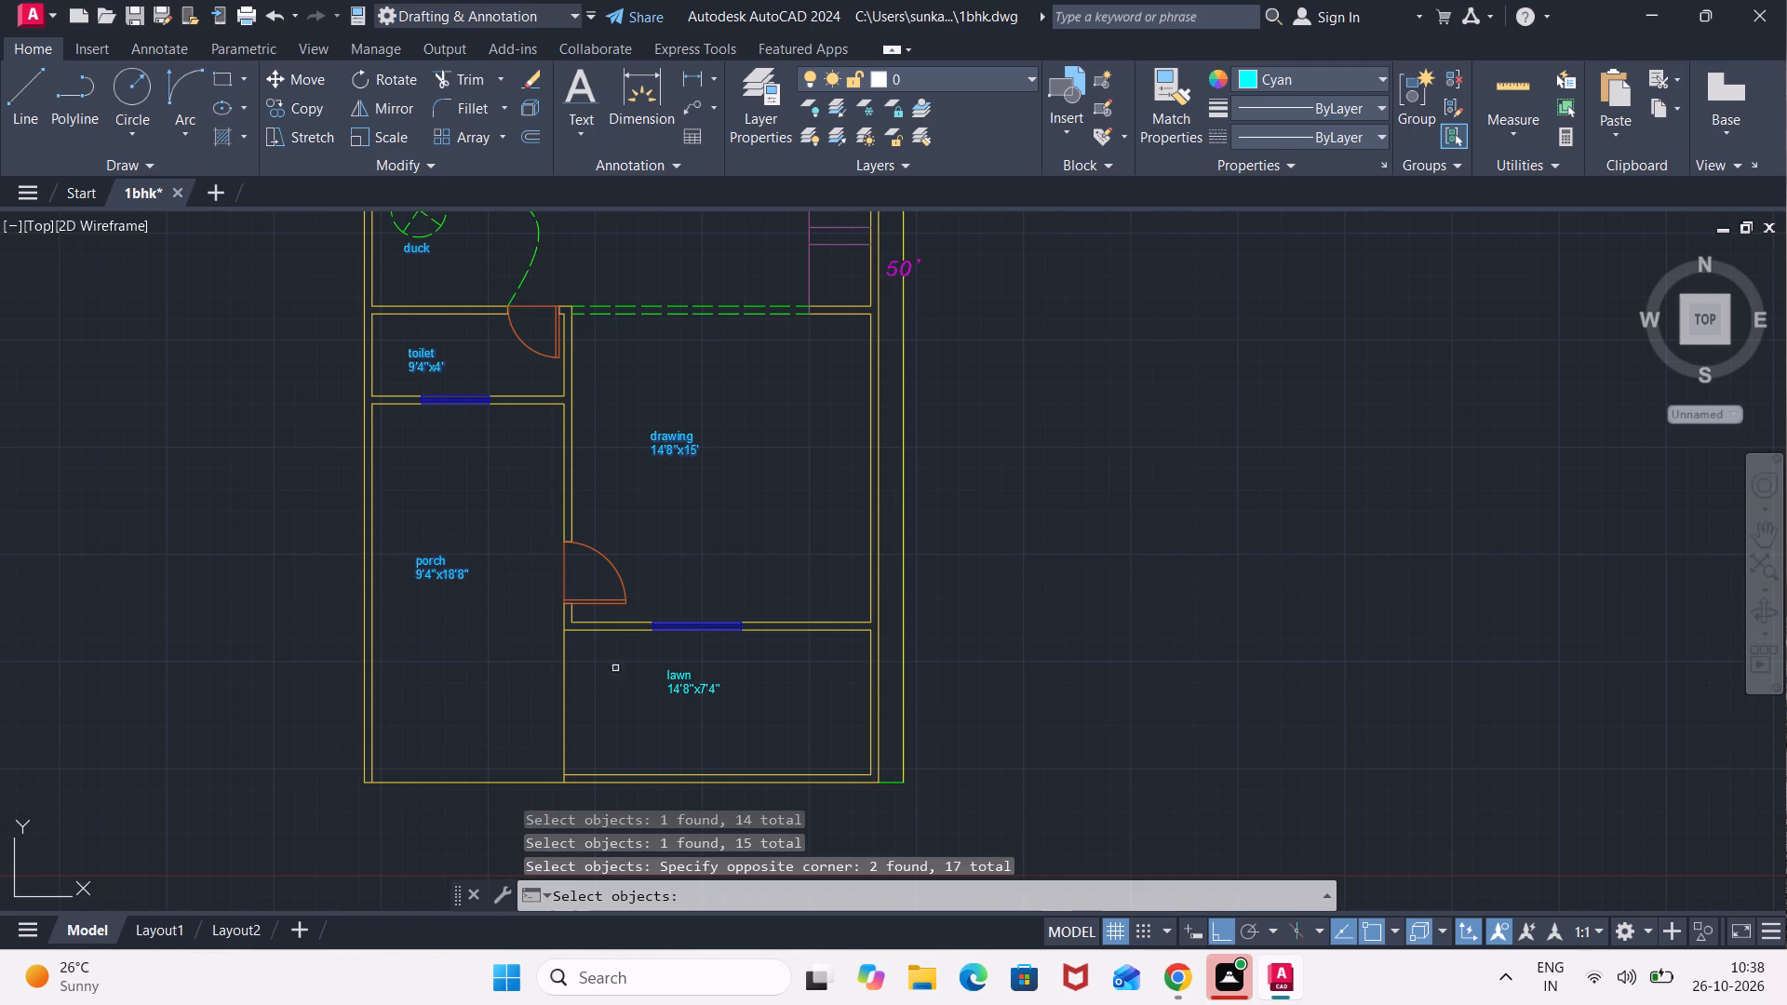
click(719, 664)
click(676, 713)
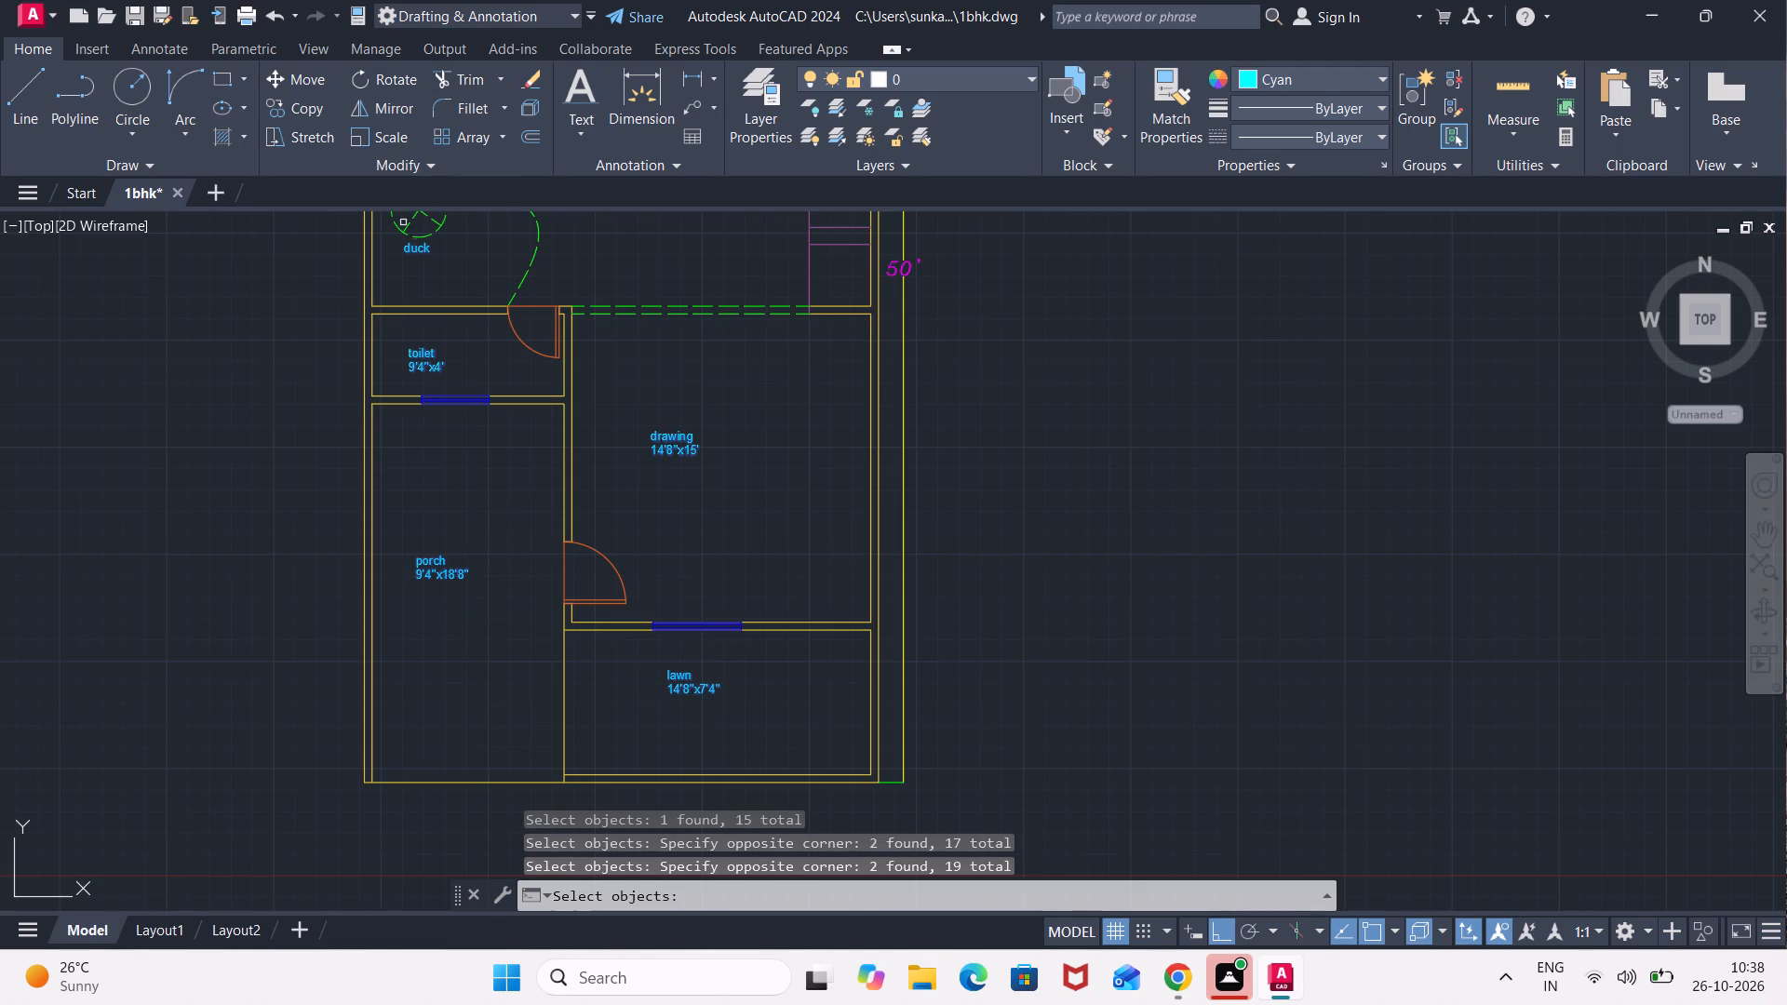
key(Return)
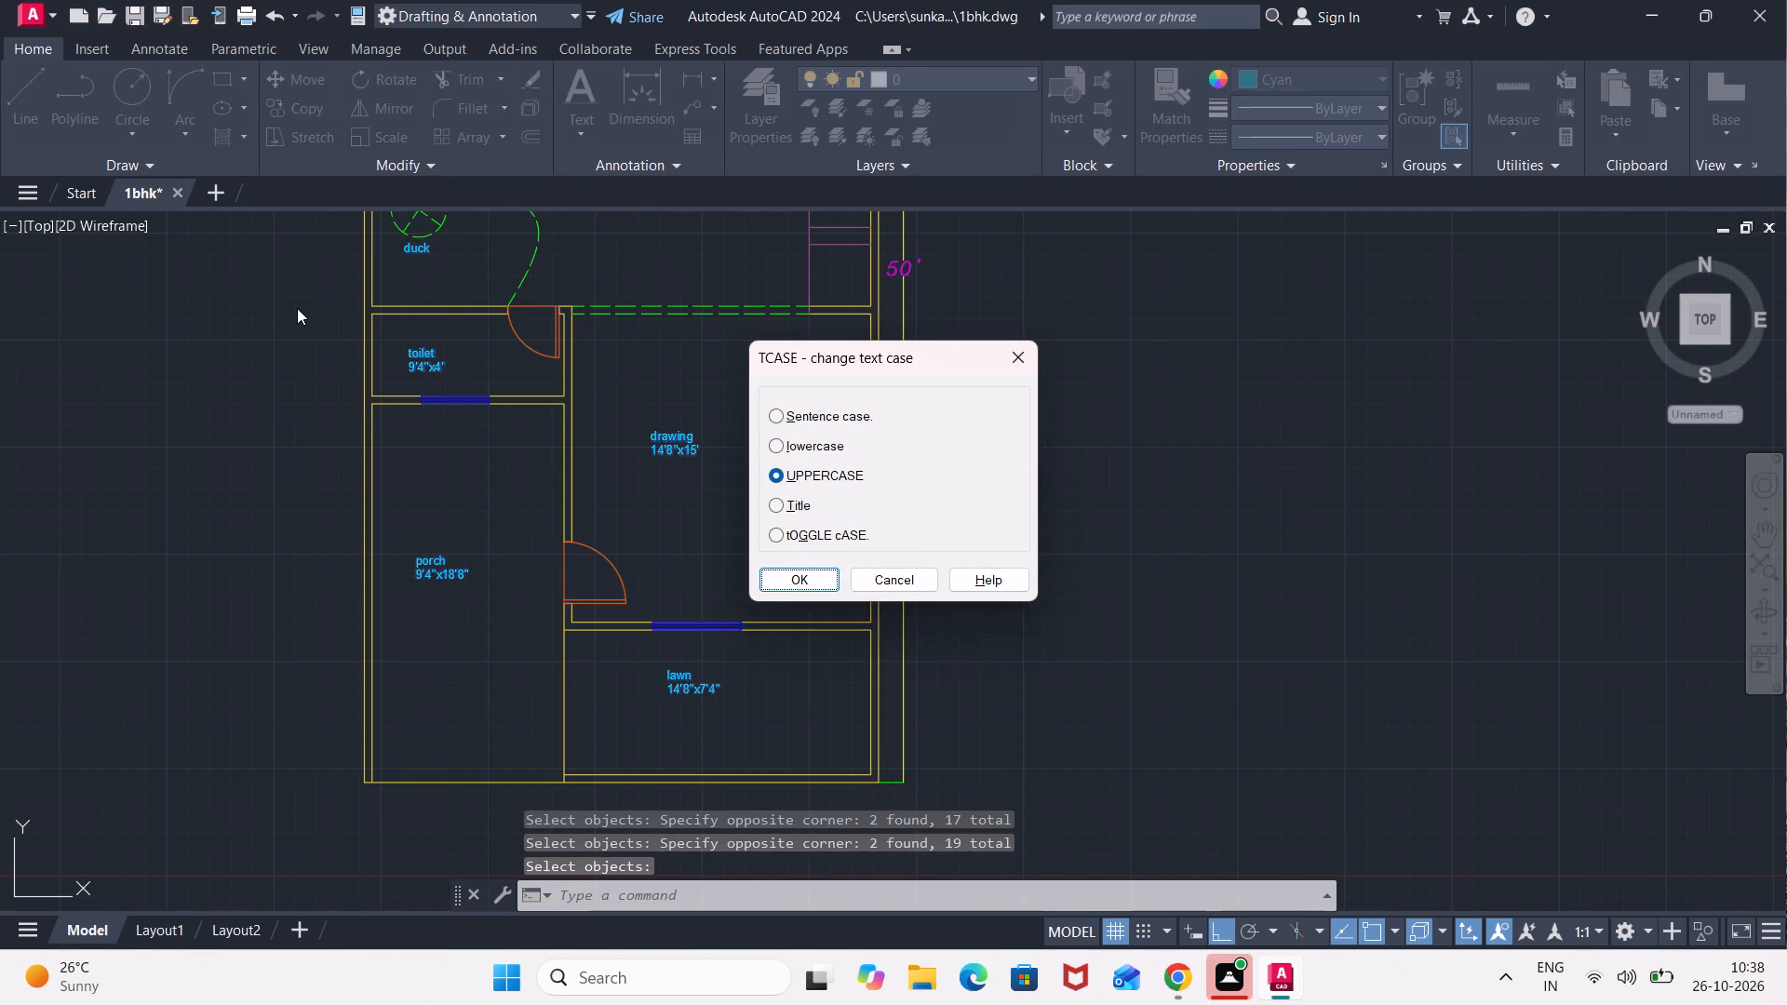
click(768, 573)
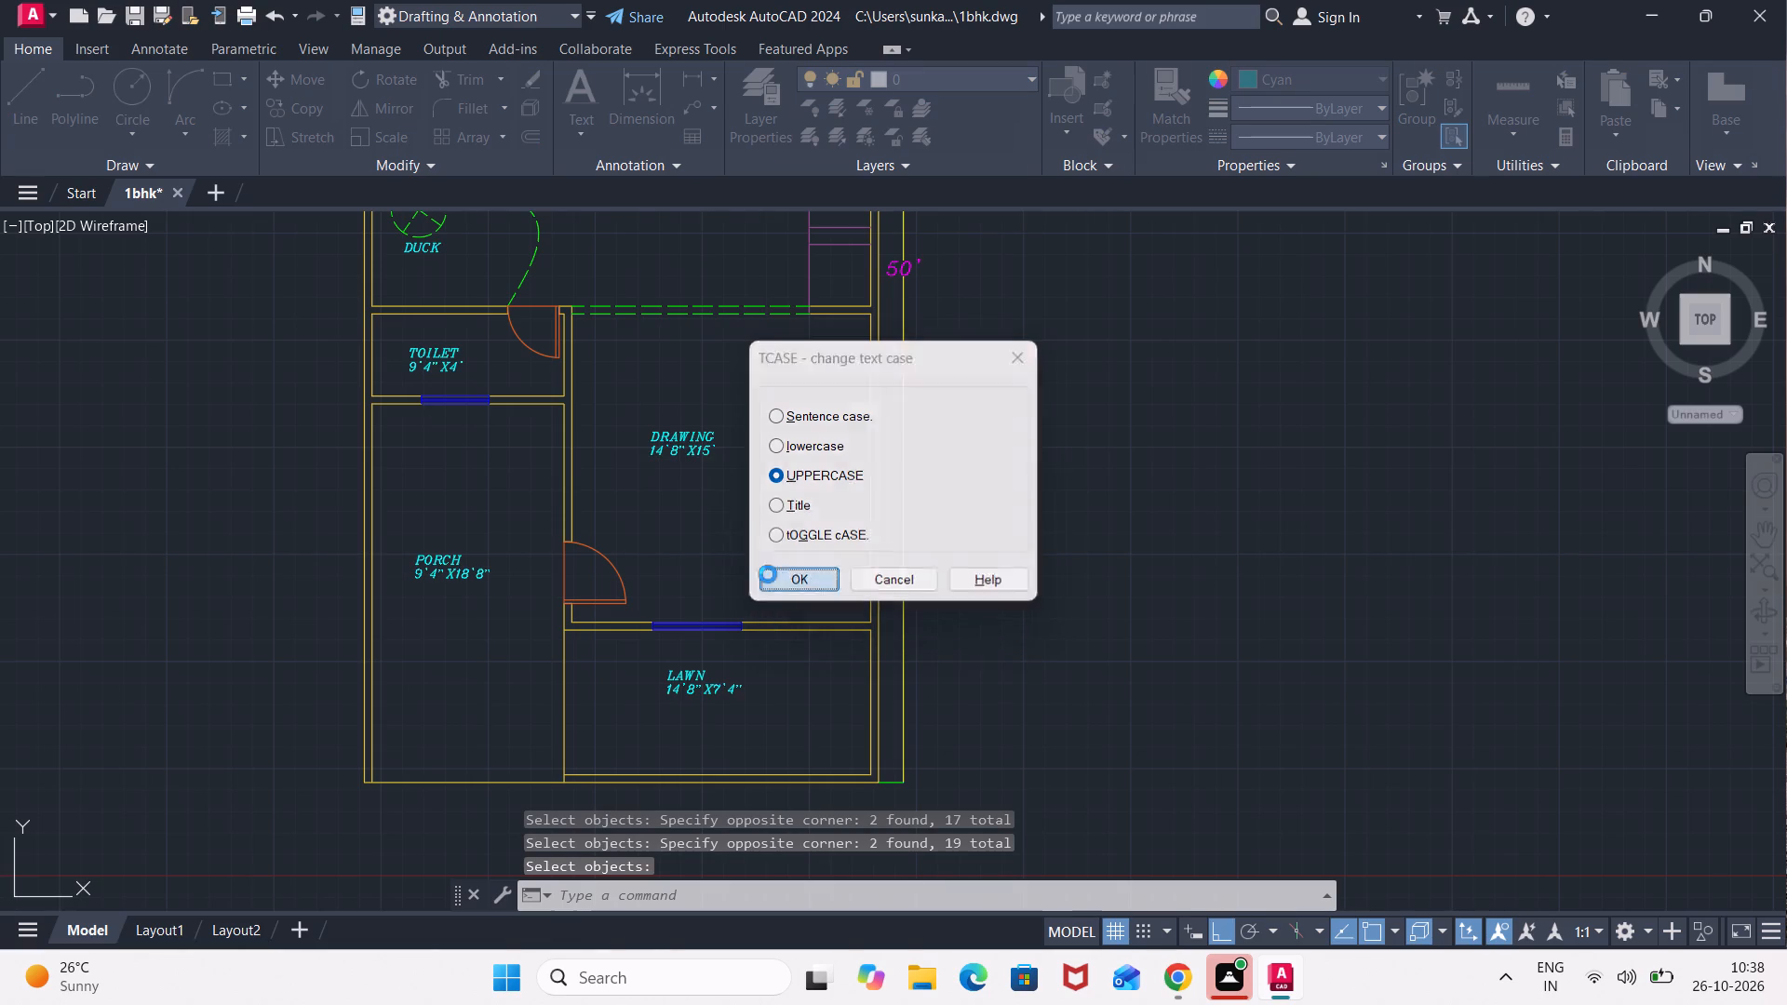
Draw a rectangle 4.5' long and 6.25' wide in color 147,39,143 in the empty space beside the plan's store and dining side.
scroll(633, 279, down, 1)
middle_drag(630, 275, 731, 509)
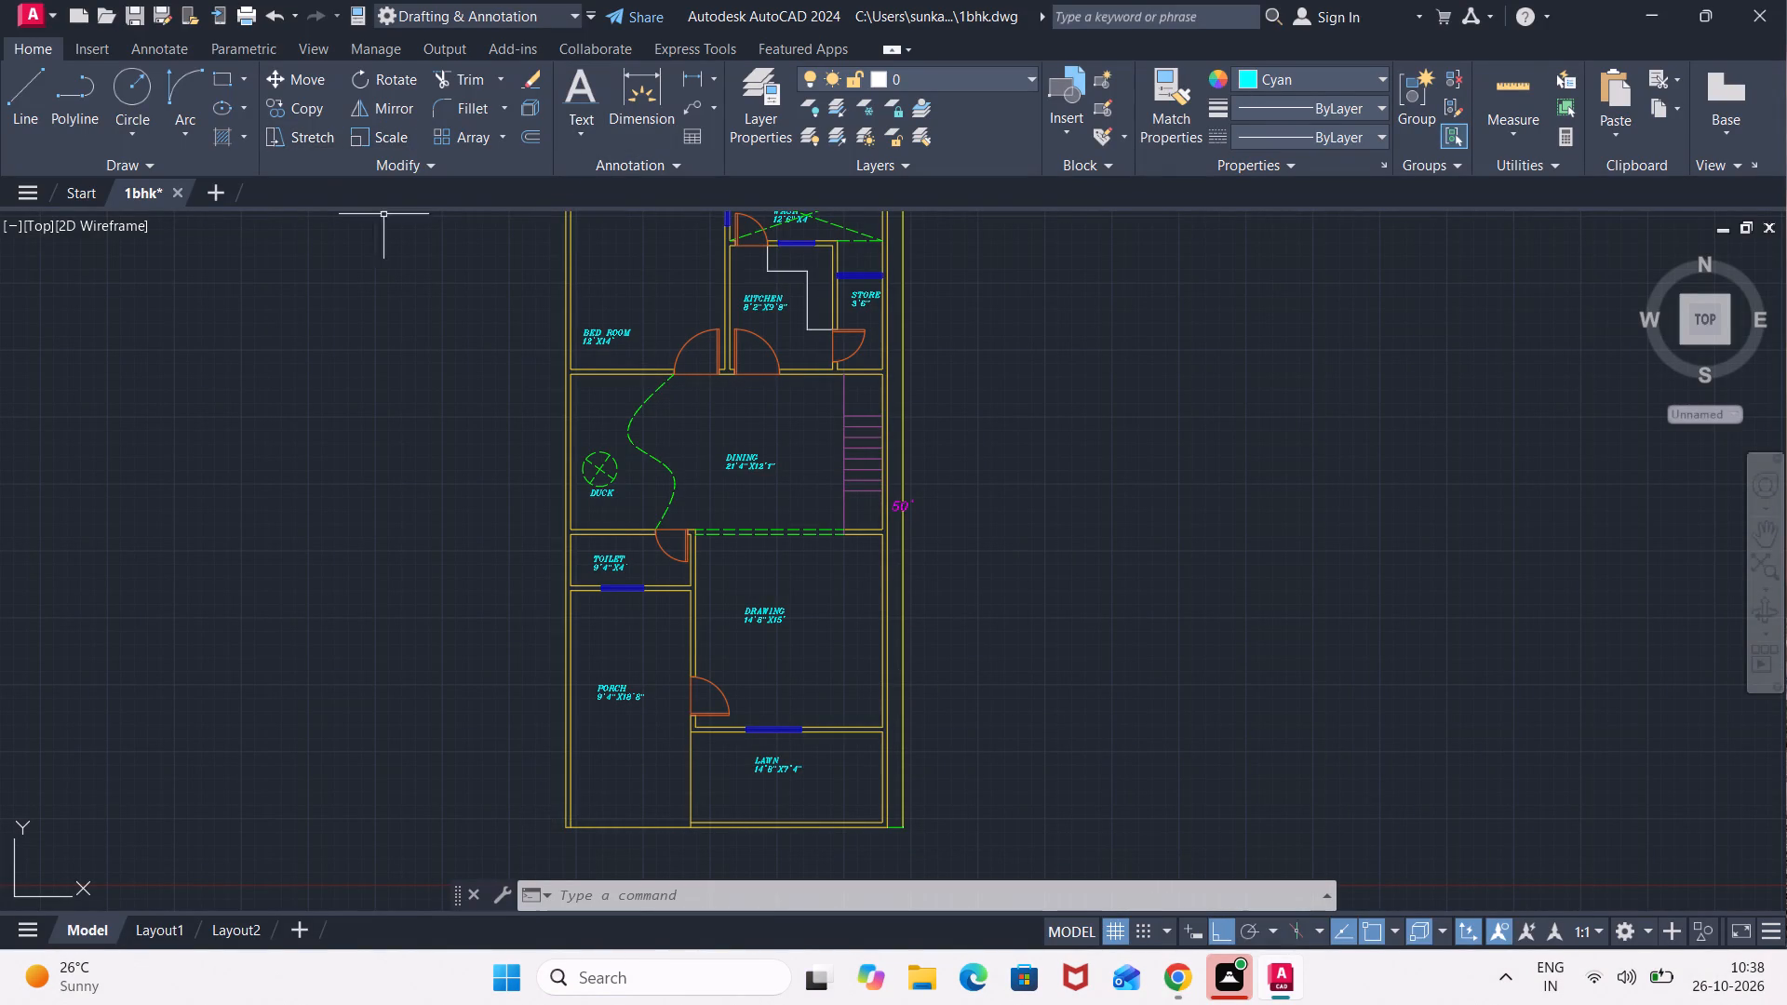
scroll(1063, 347, down, 1)
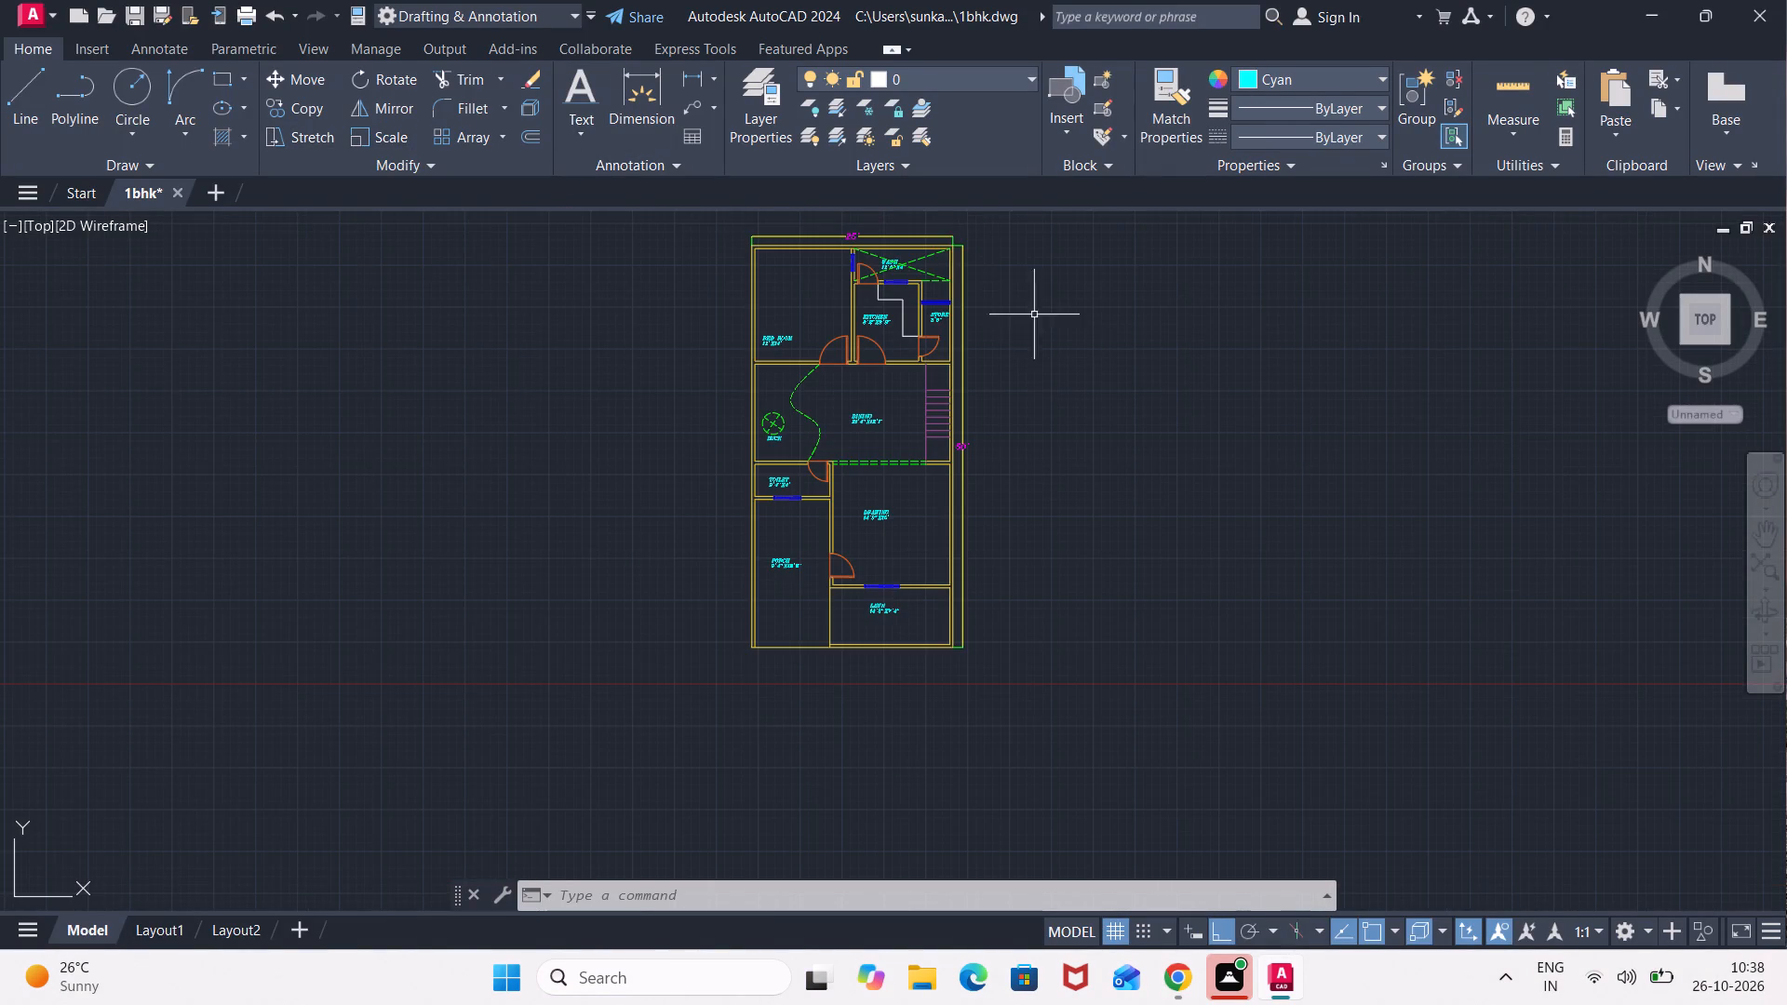
middle_drag(997, 315, 781, 383)
scroll(781, 383, up, 2)
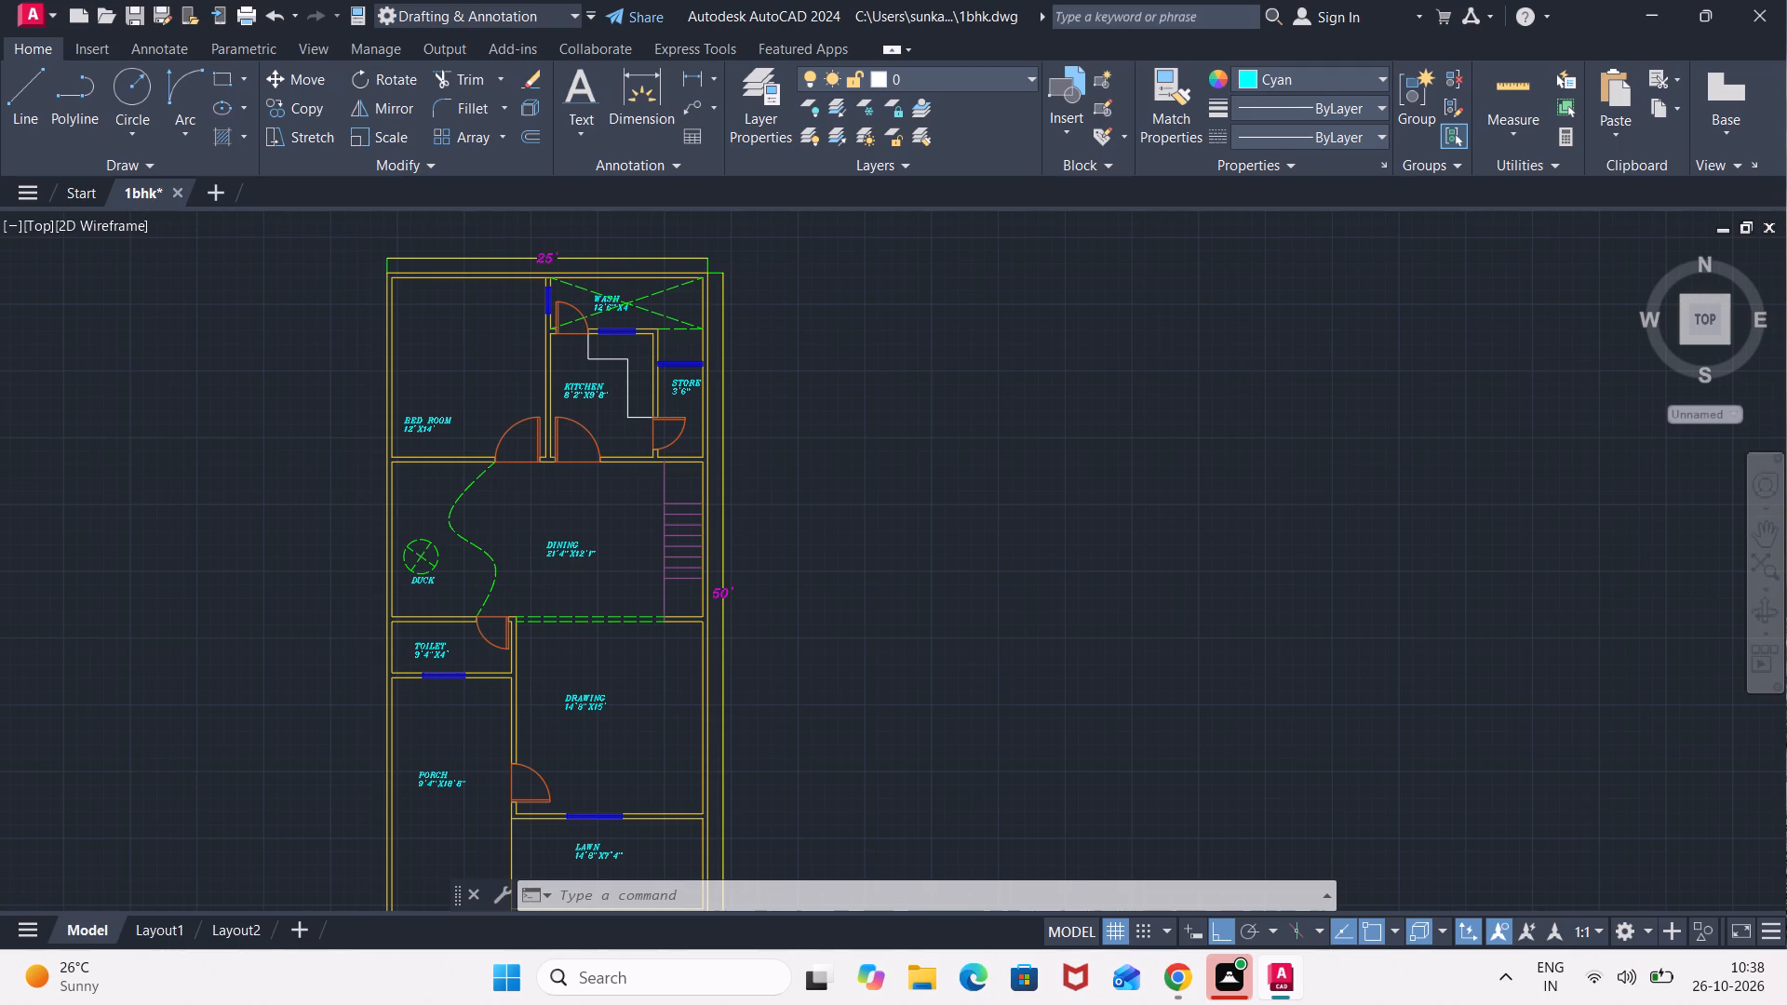
scroll(781, 383, up, 1)
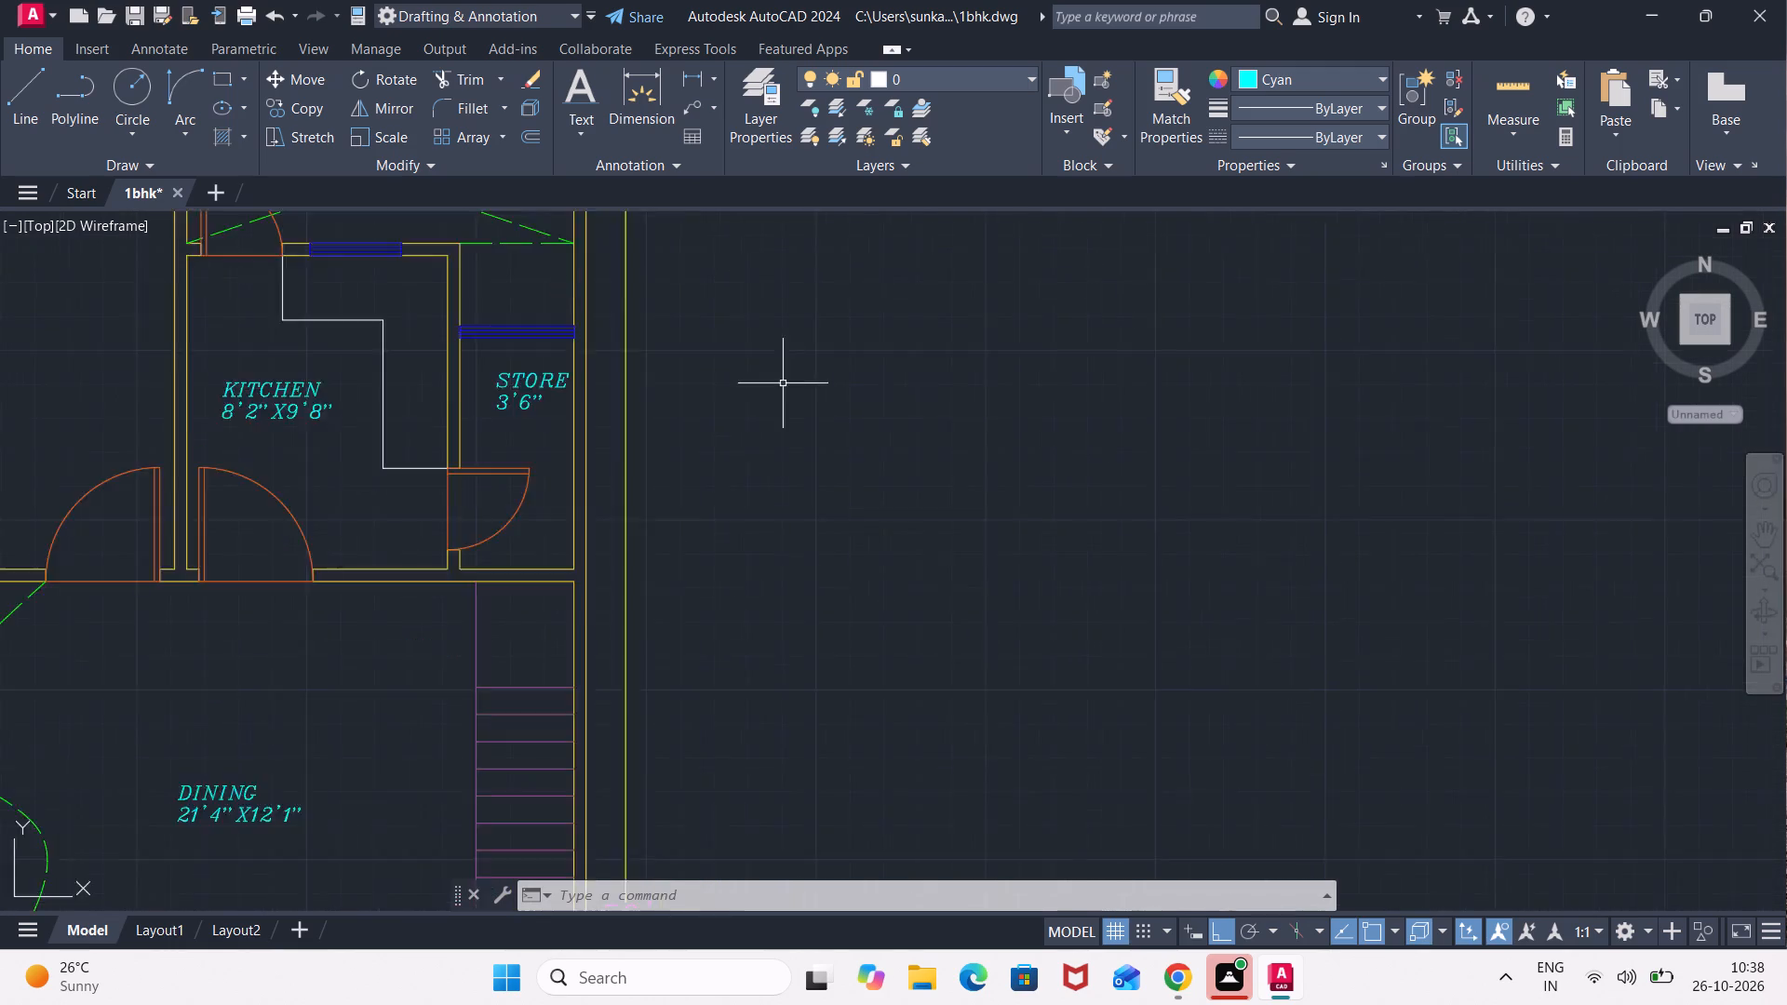
scroll(797, 383, down, 2)
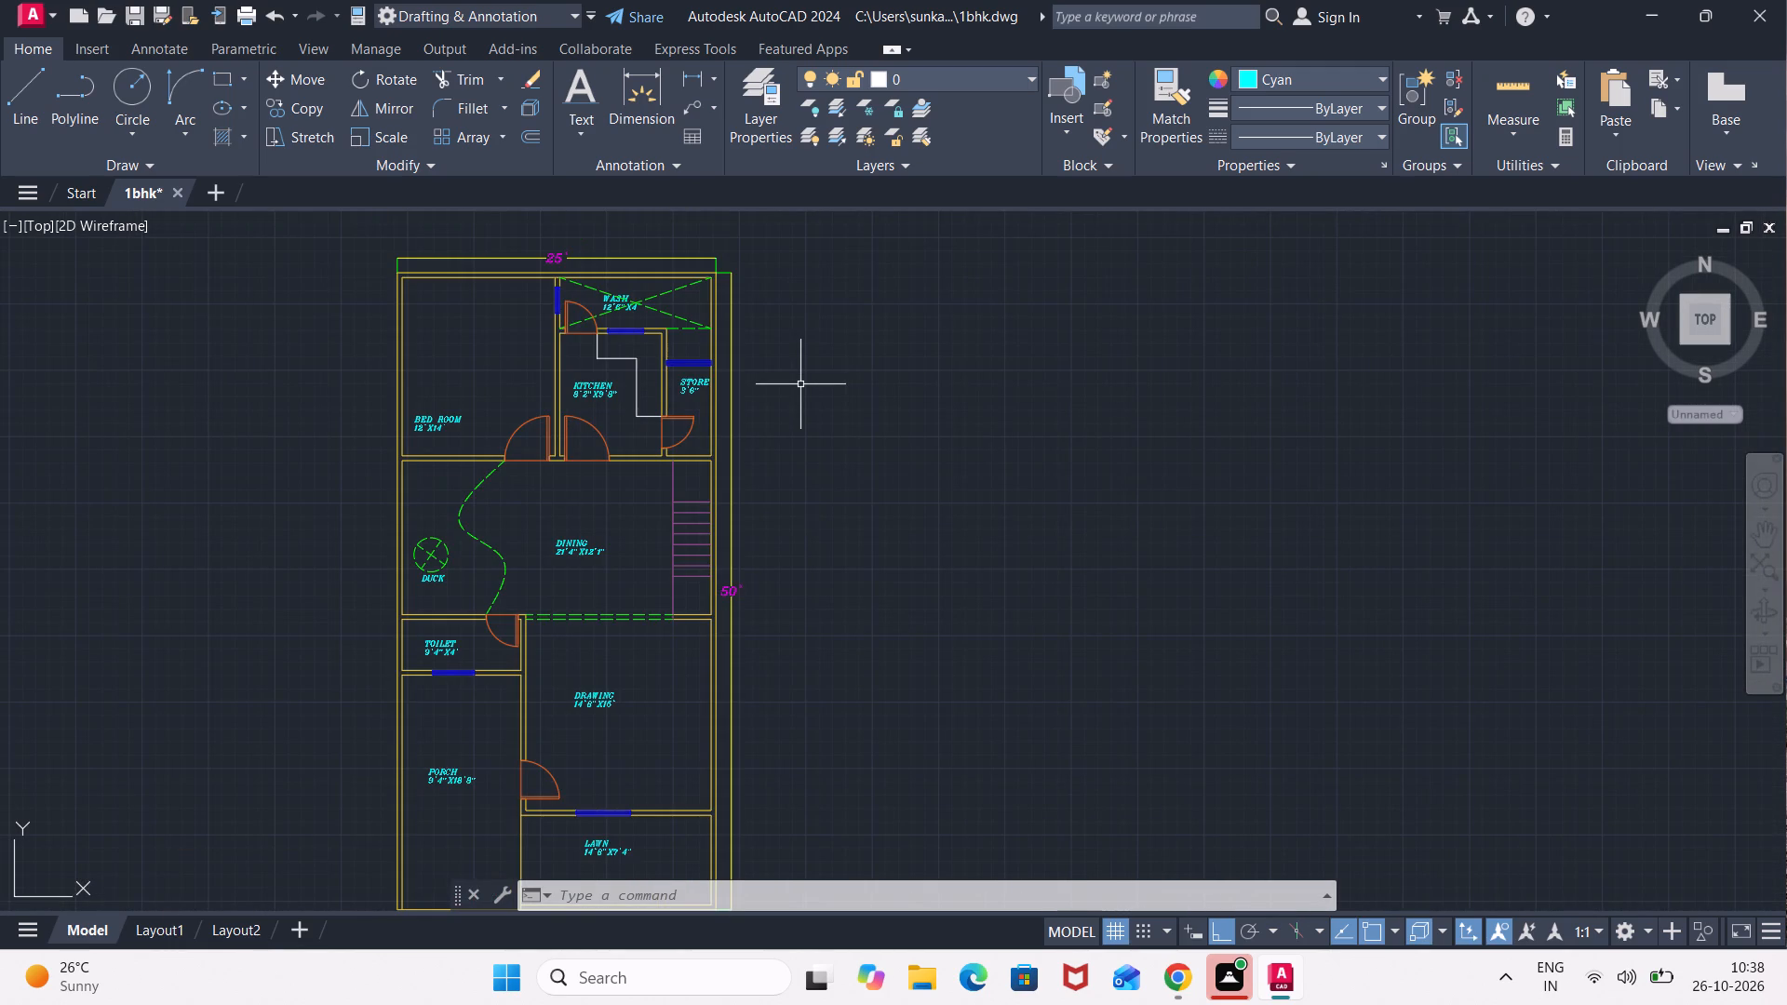
click(1241, 79)
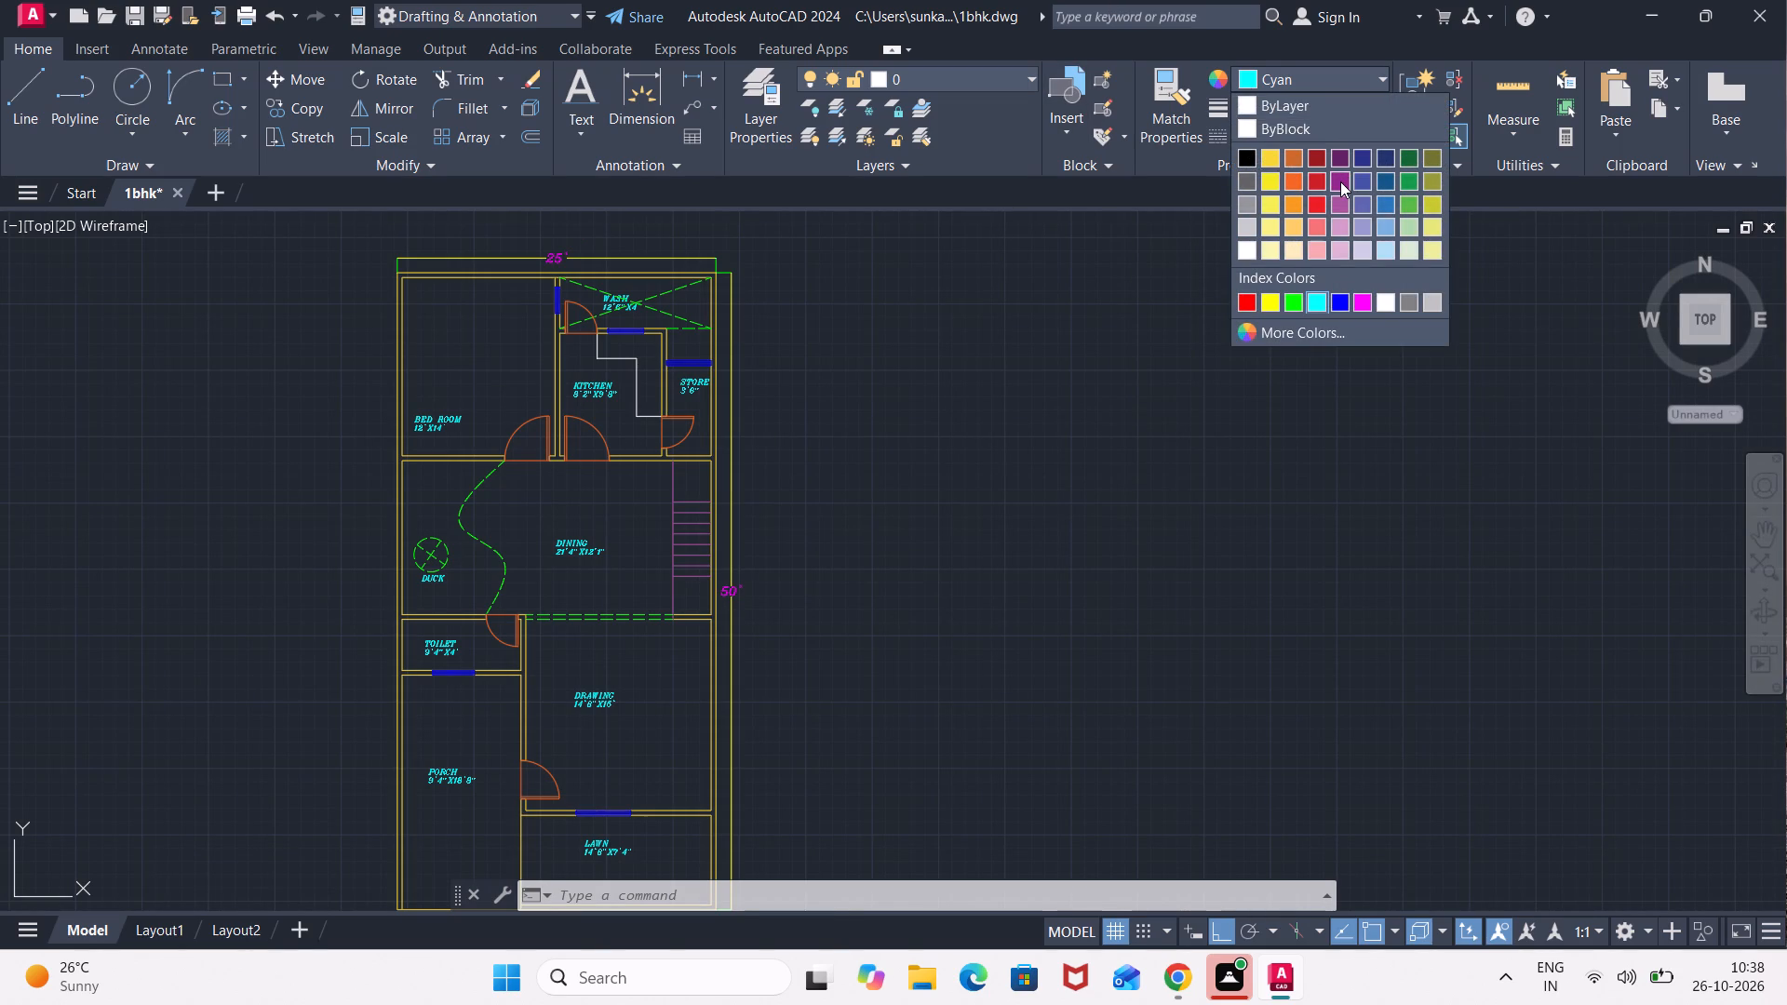
click(1340, 181)
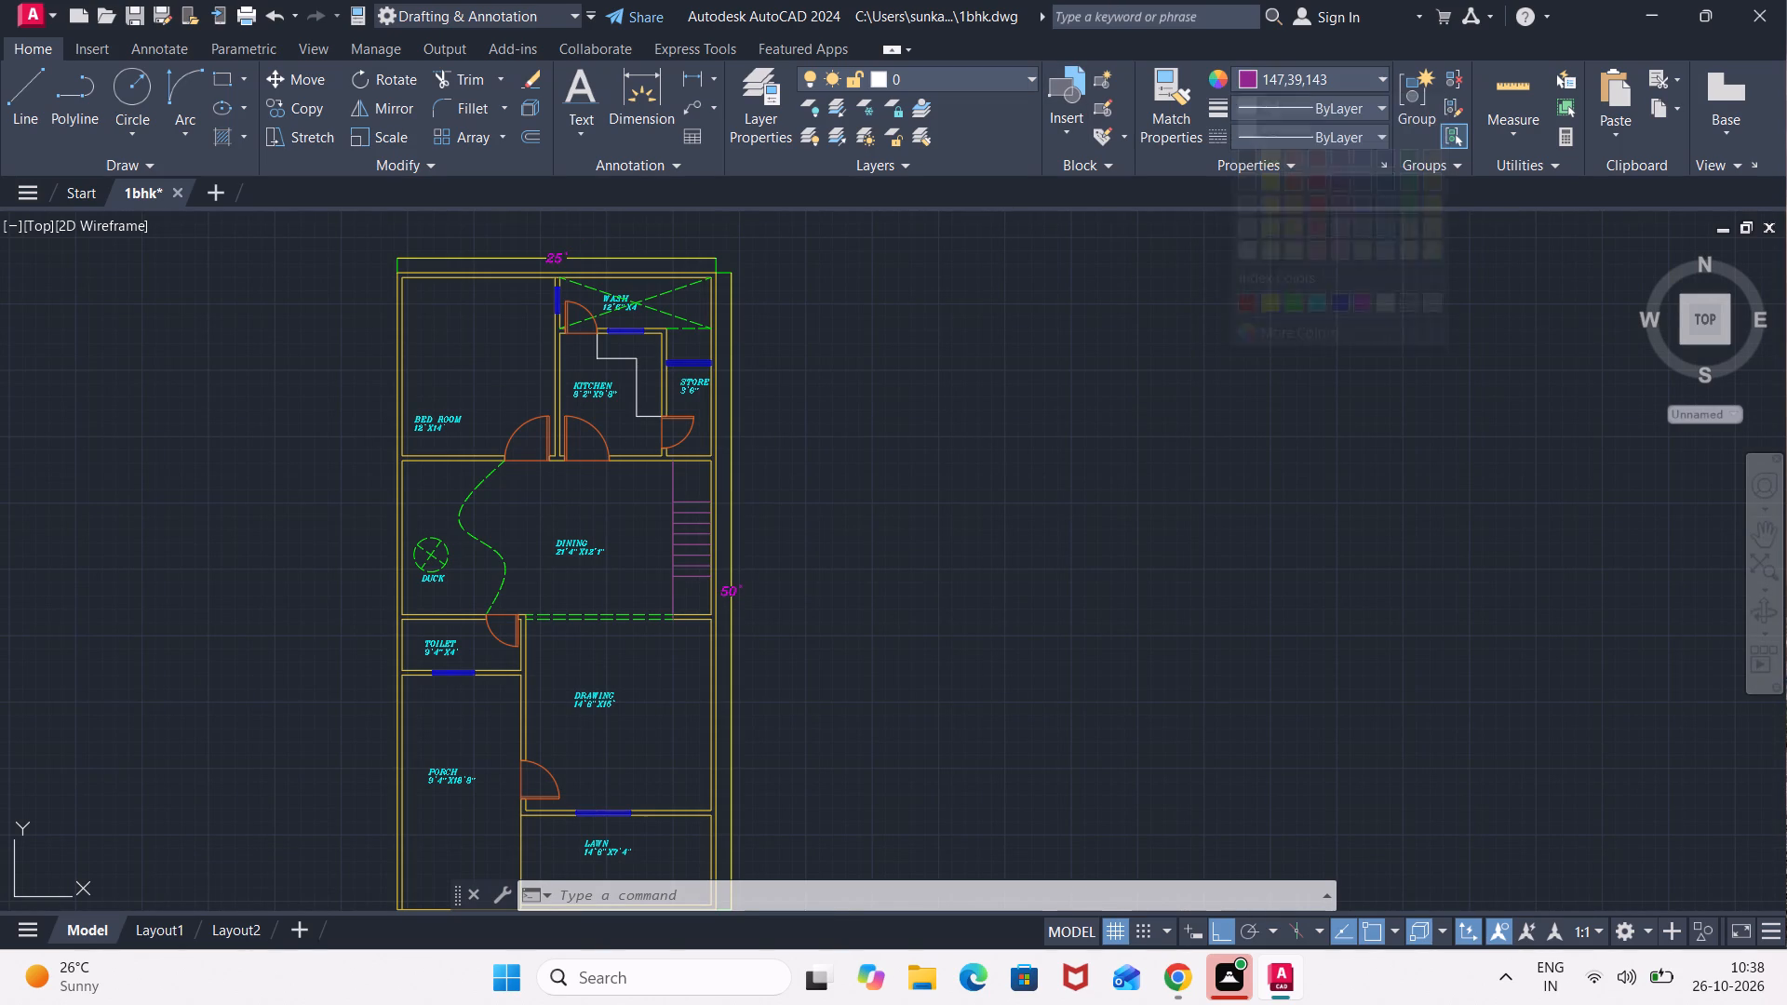
text(rec)
key(Return)
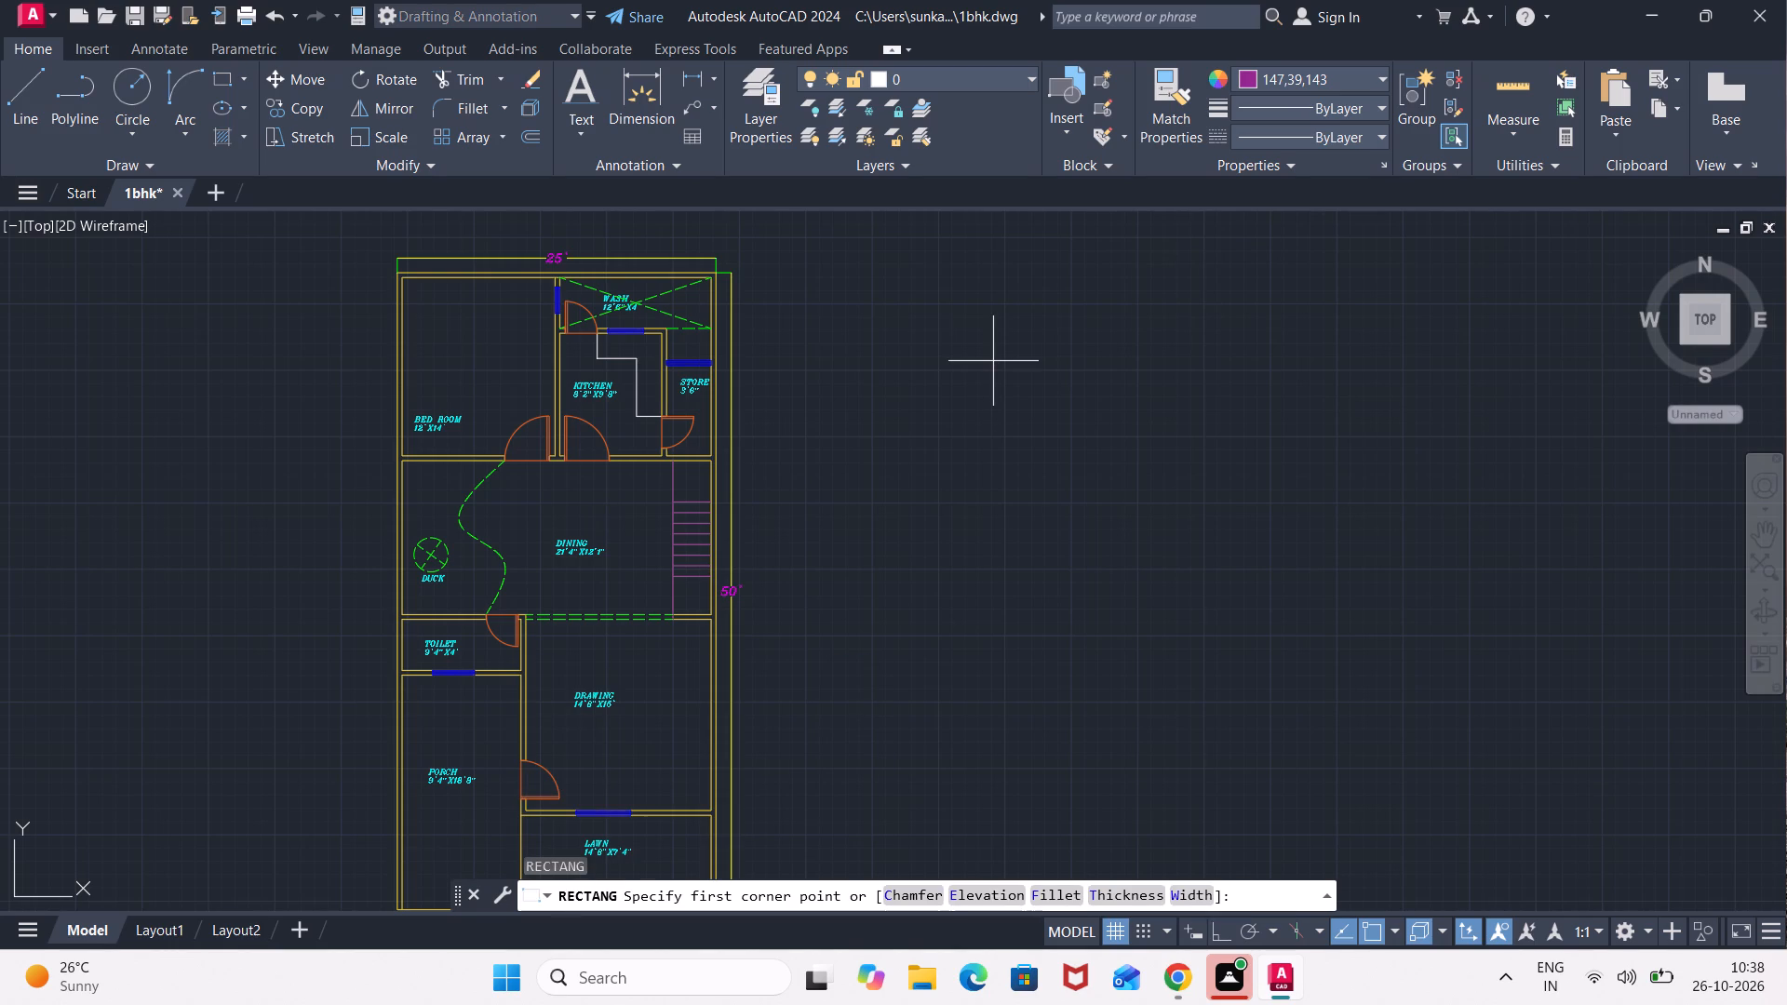
click(950, 379)
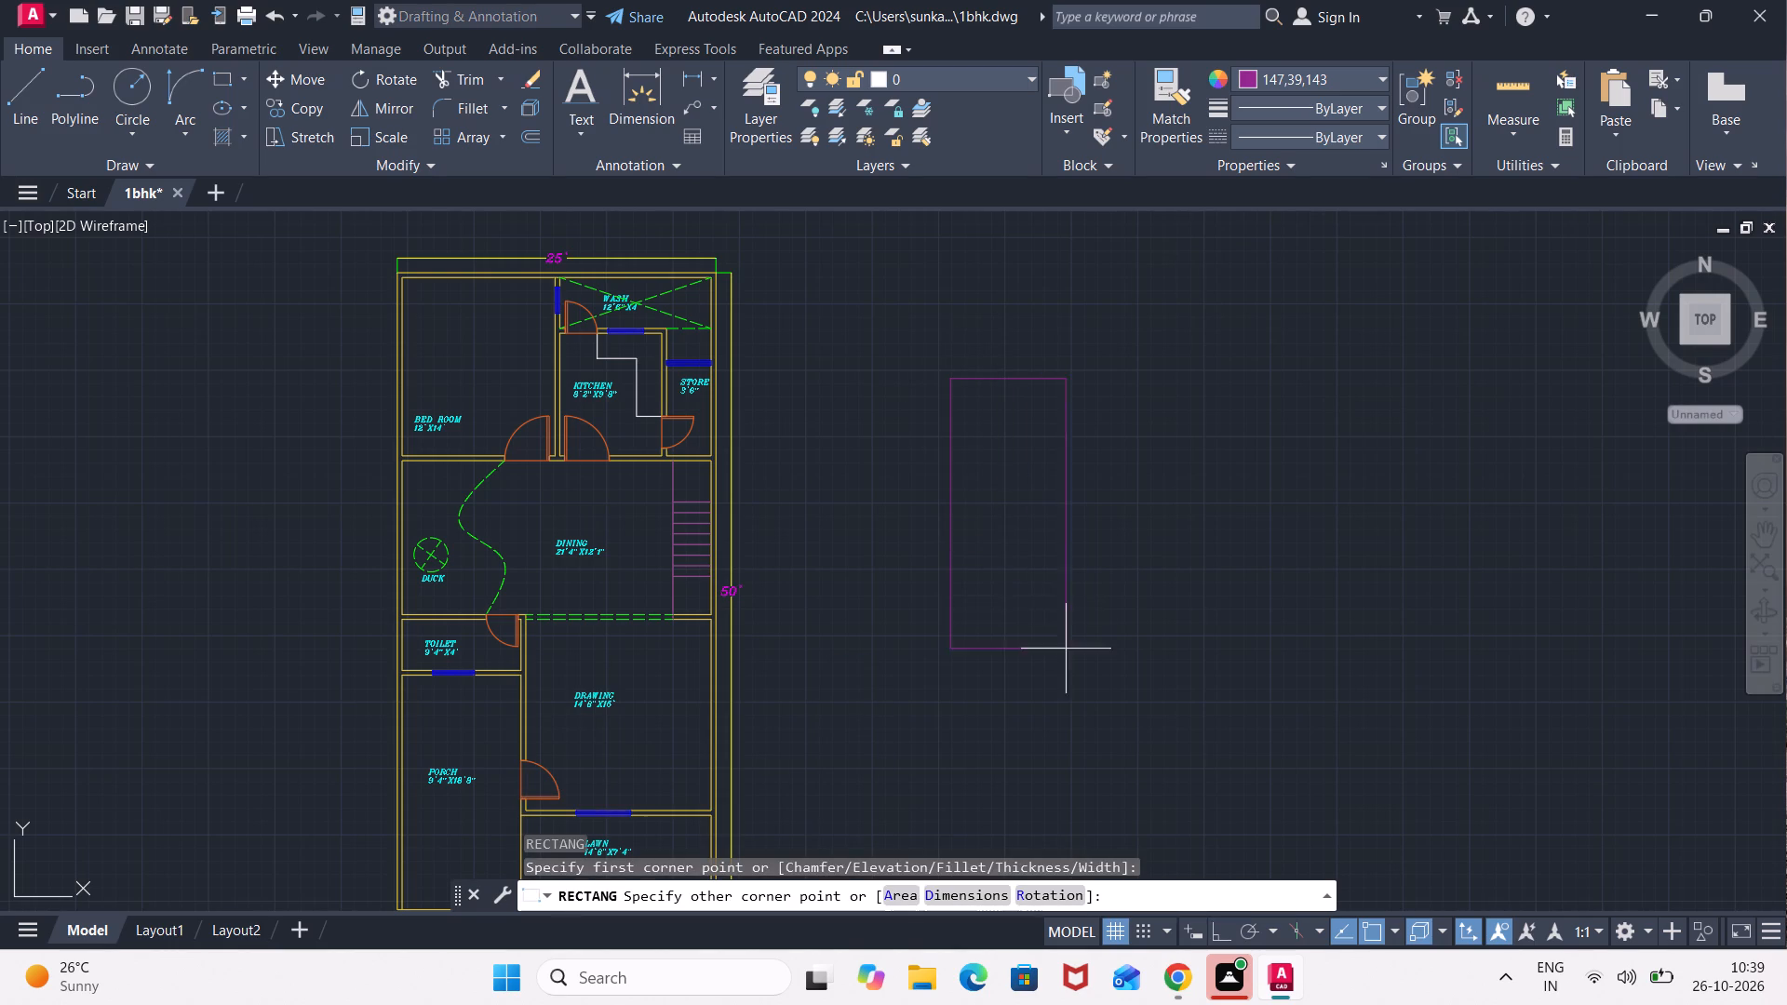
click(980, 888)
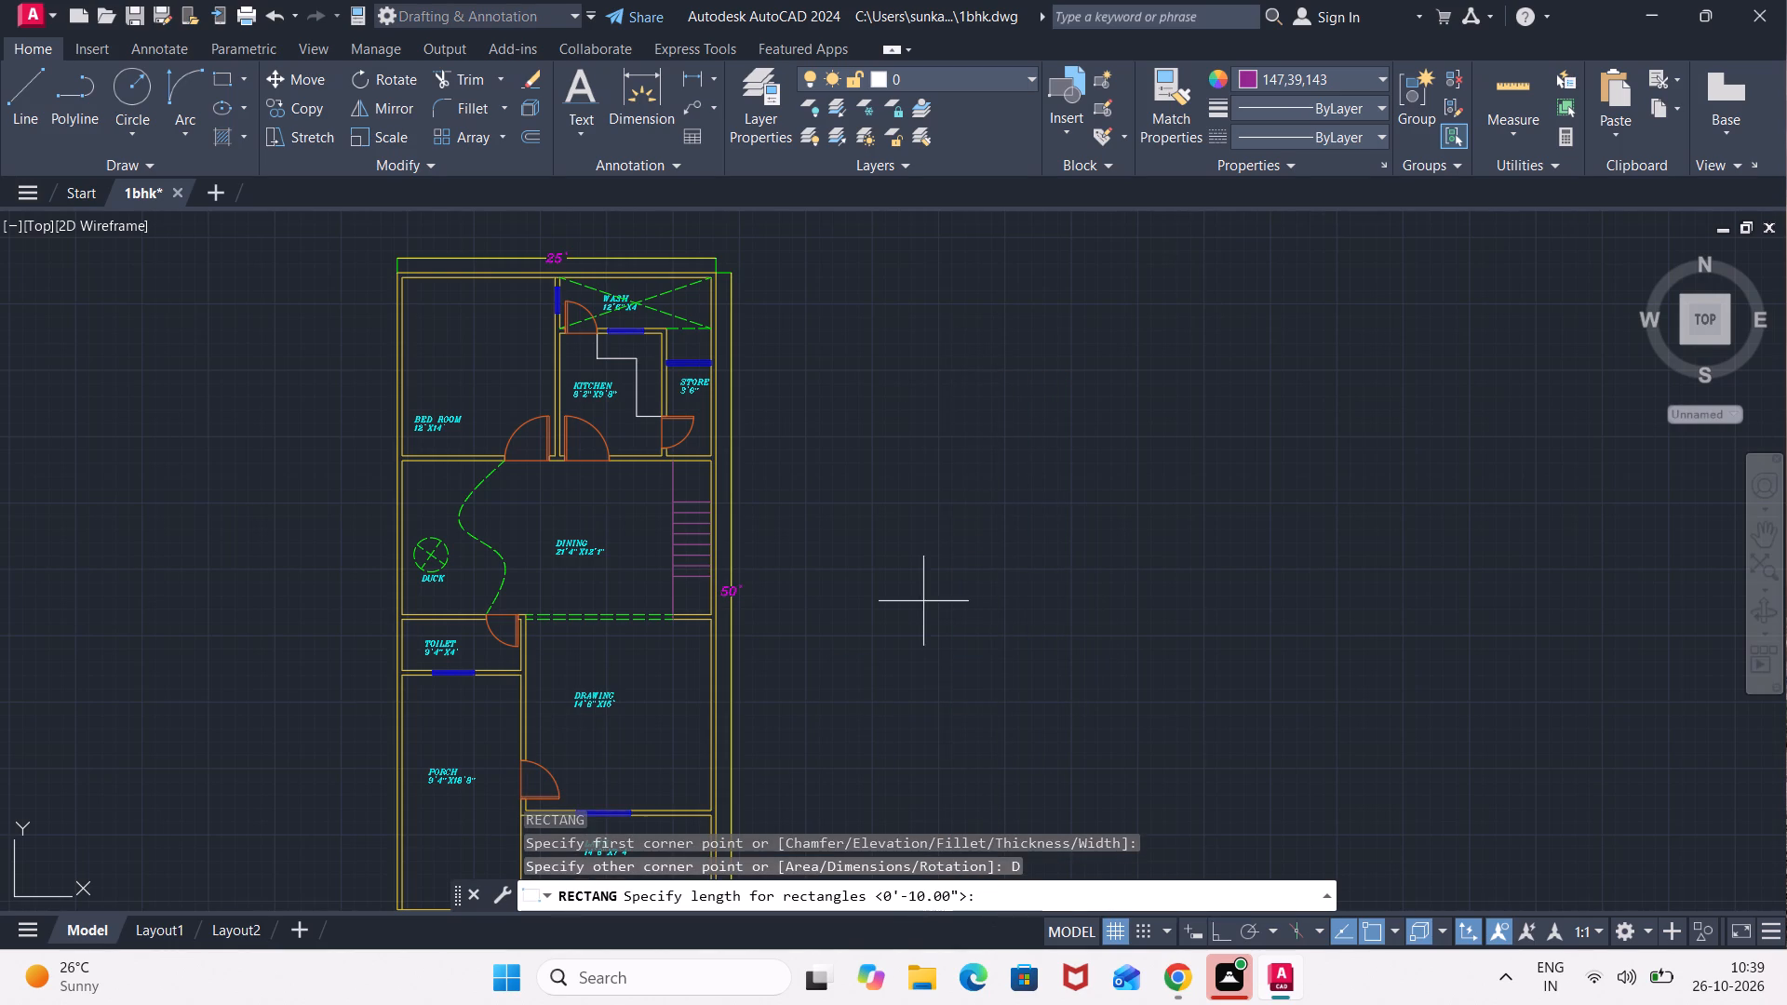
text(4.5')
key(Return)
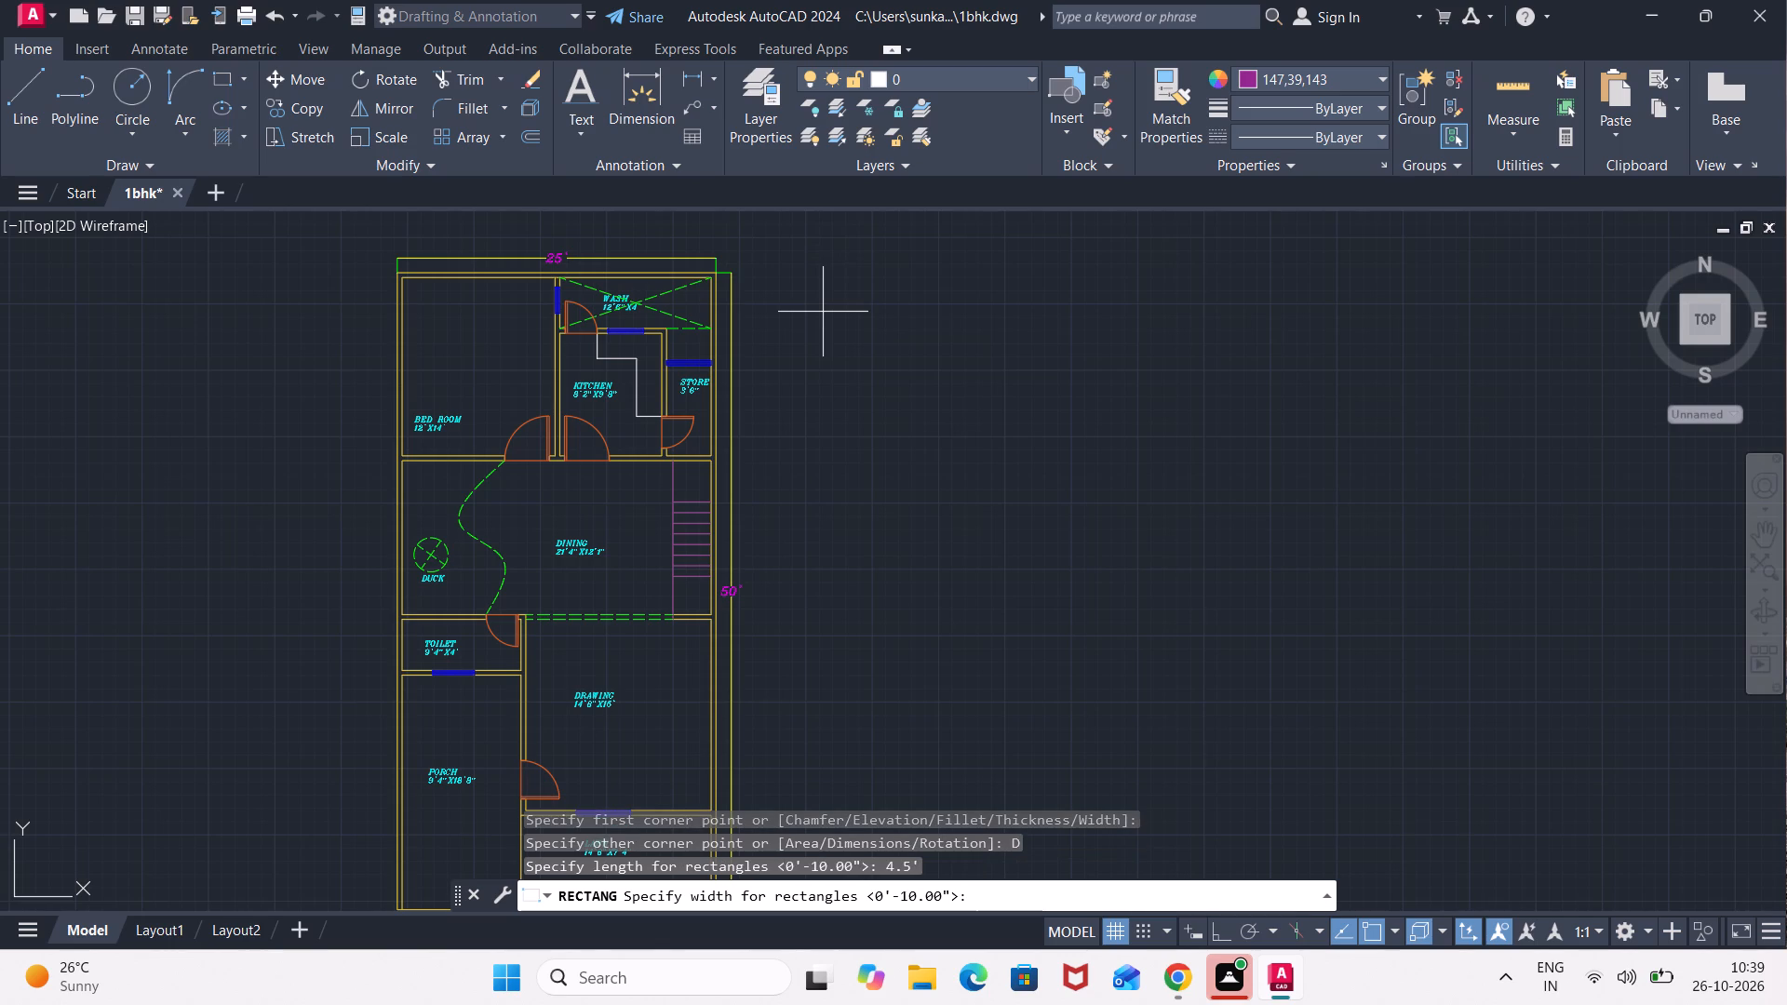
text(6.25')
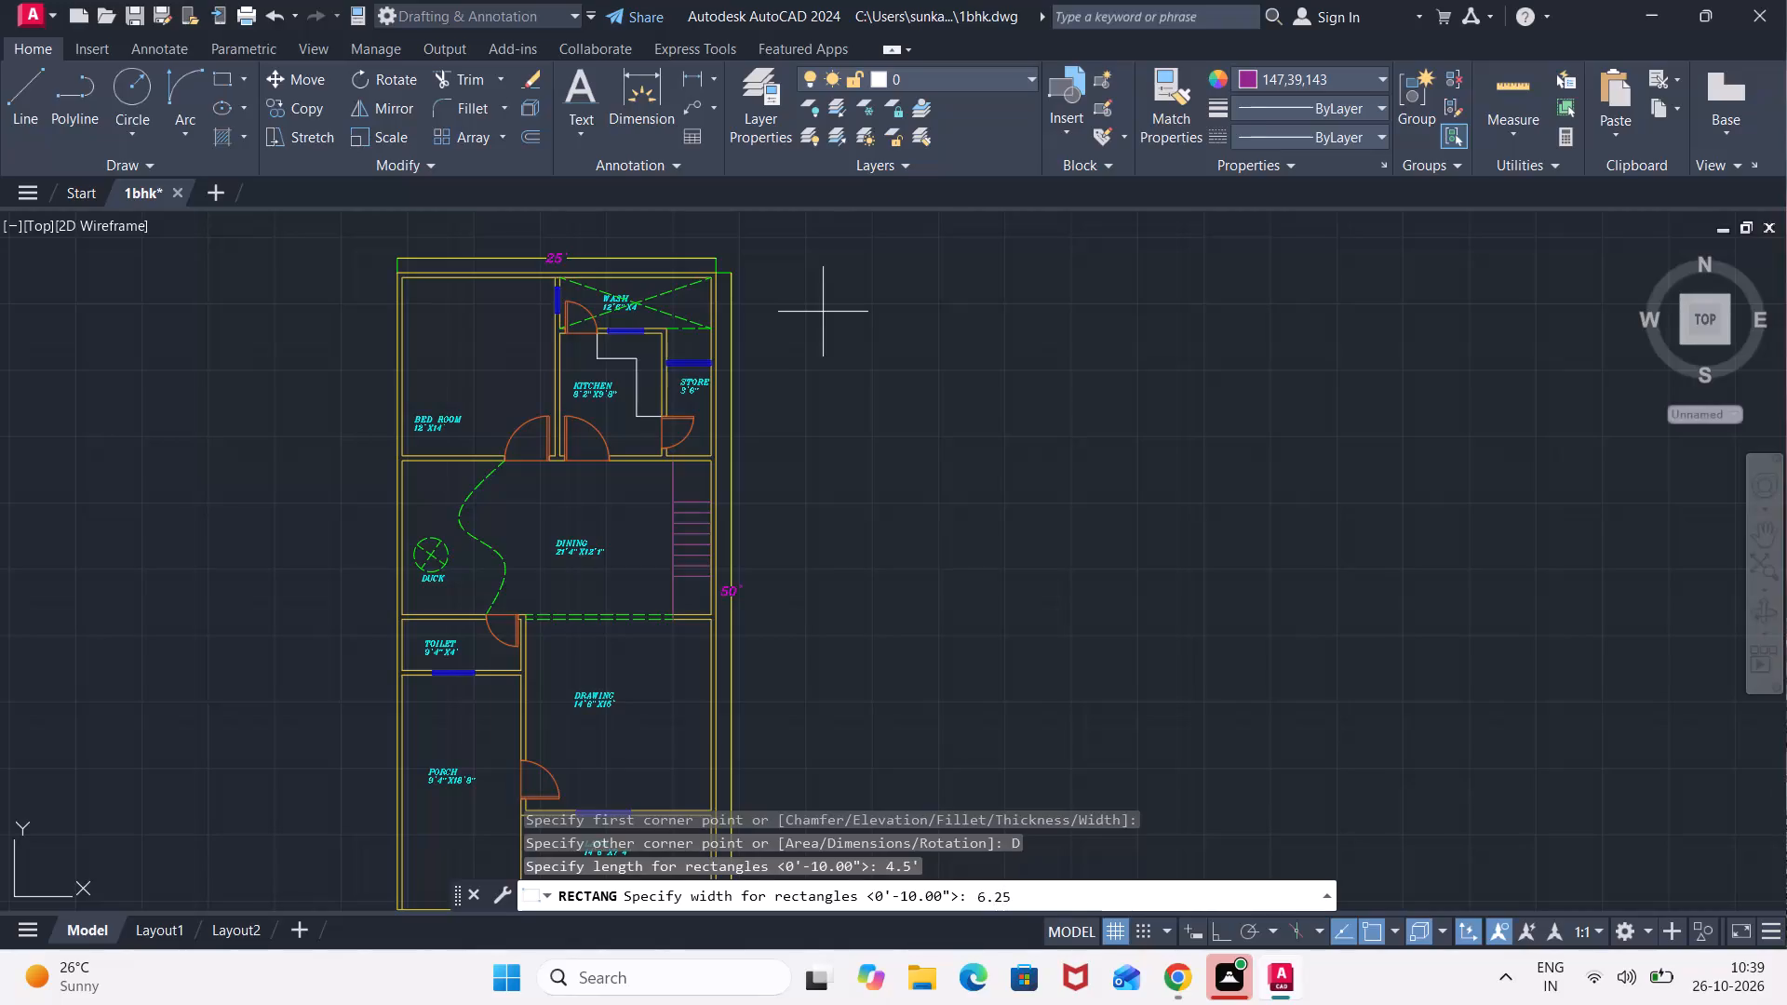
key(Return)
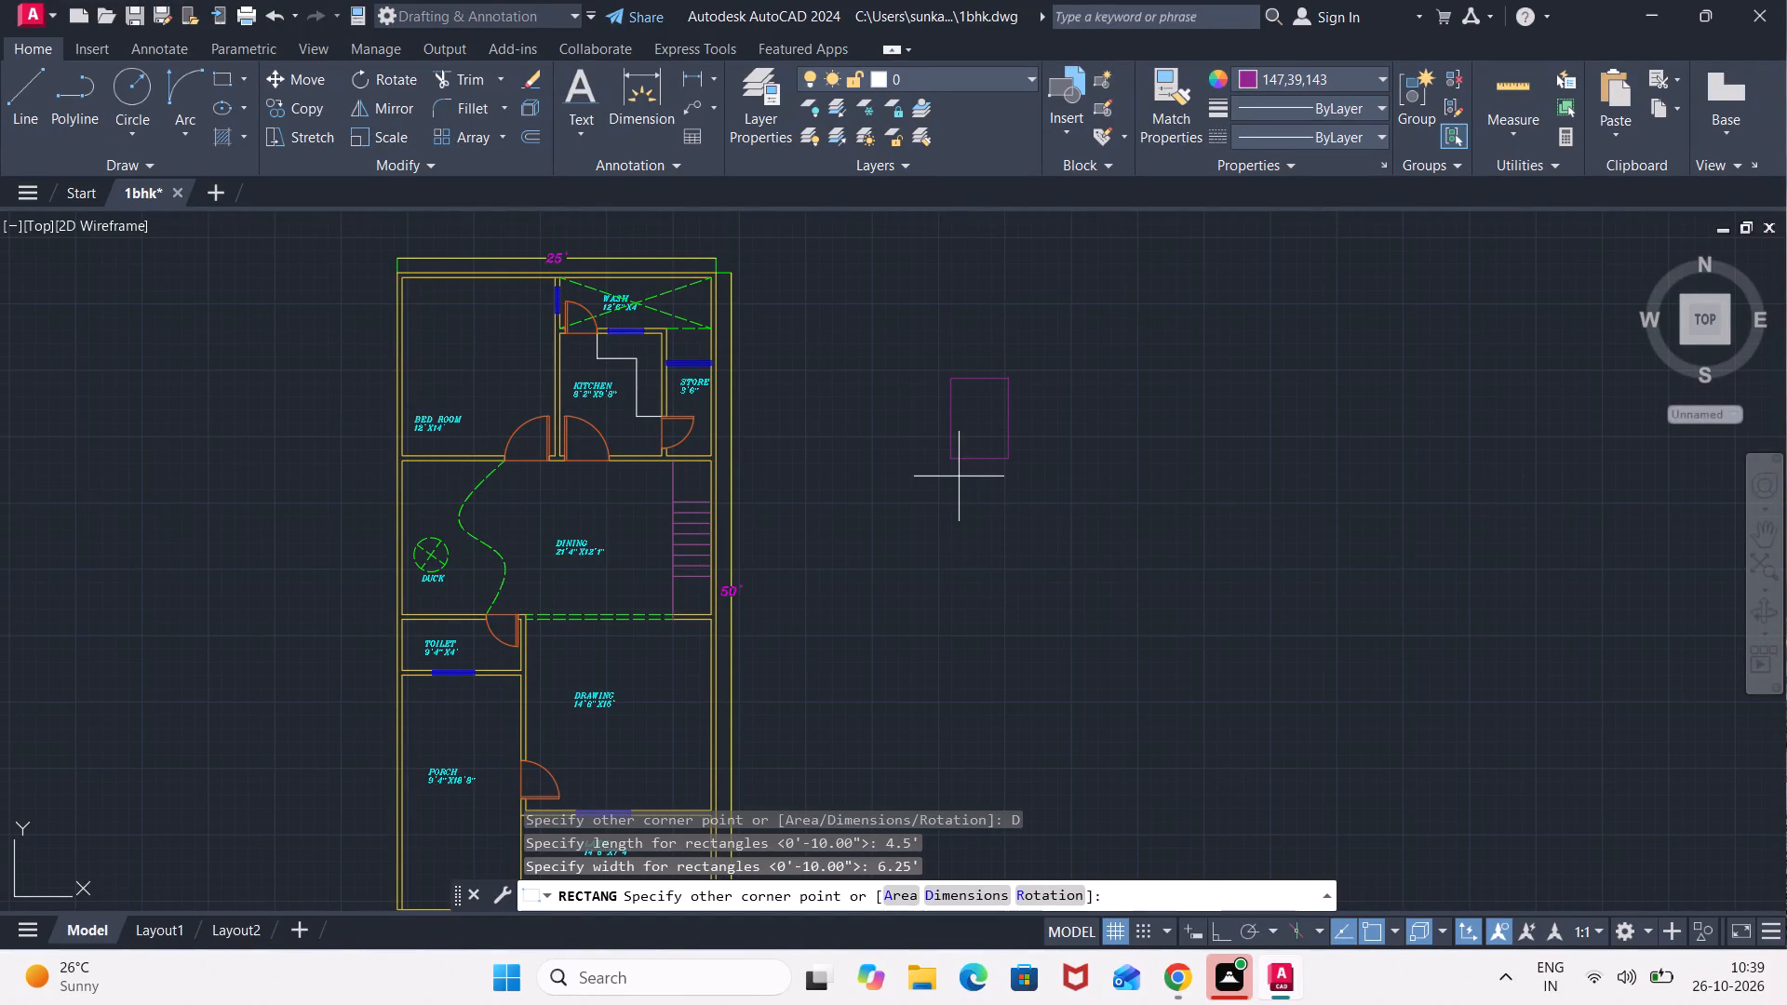
click(996, 566)
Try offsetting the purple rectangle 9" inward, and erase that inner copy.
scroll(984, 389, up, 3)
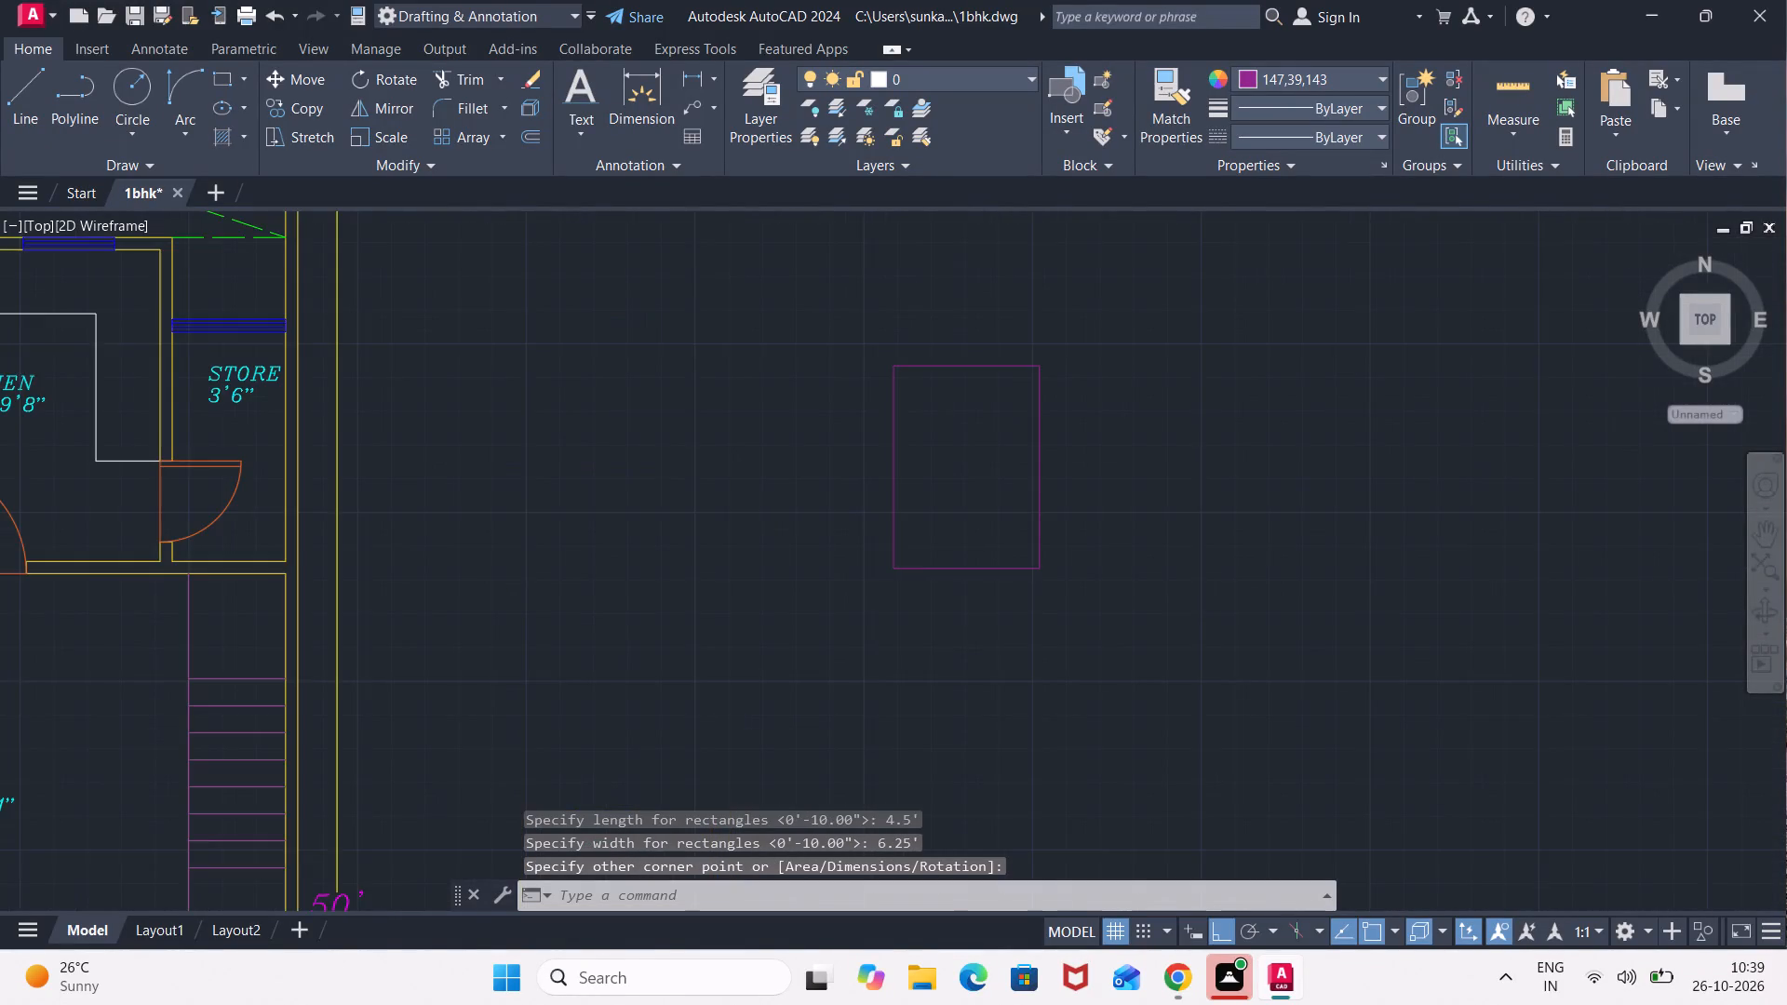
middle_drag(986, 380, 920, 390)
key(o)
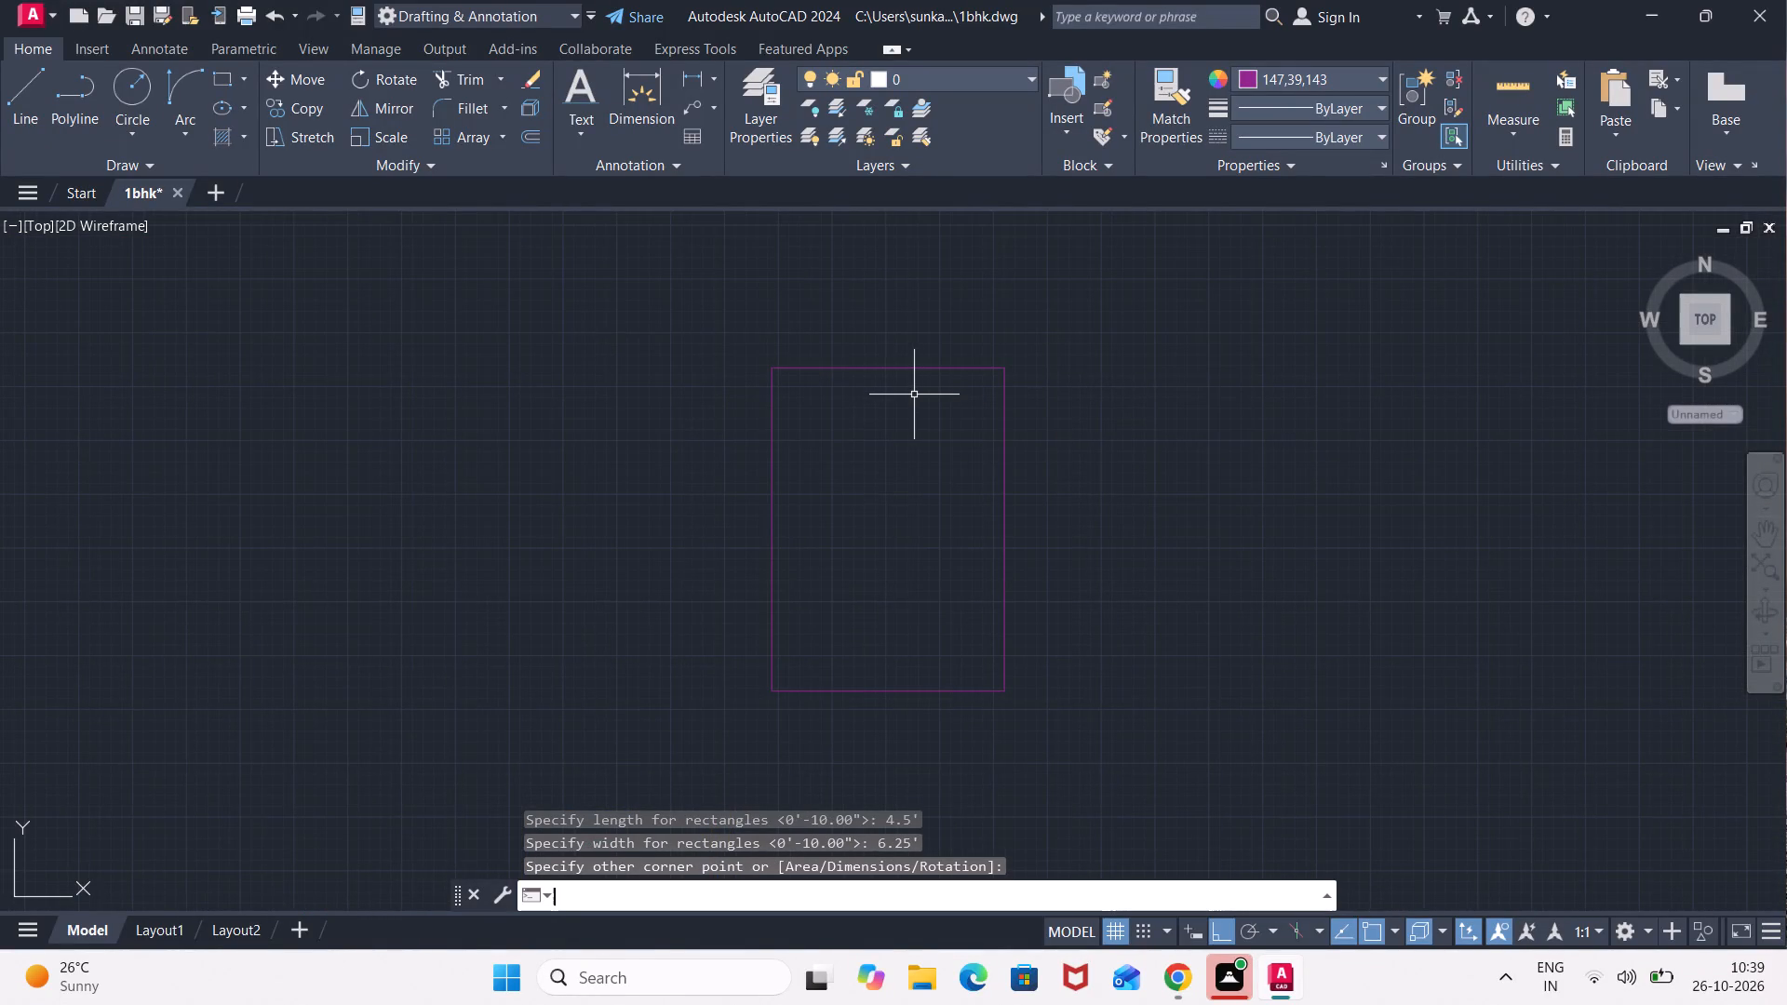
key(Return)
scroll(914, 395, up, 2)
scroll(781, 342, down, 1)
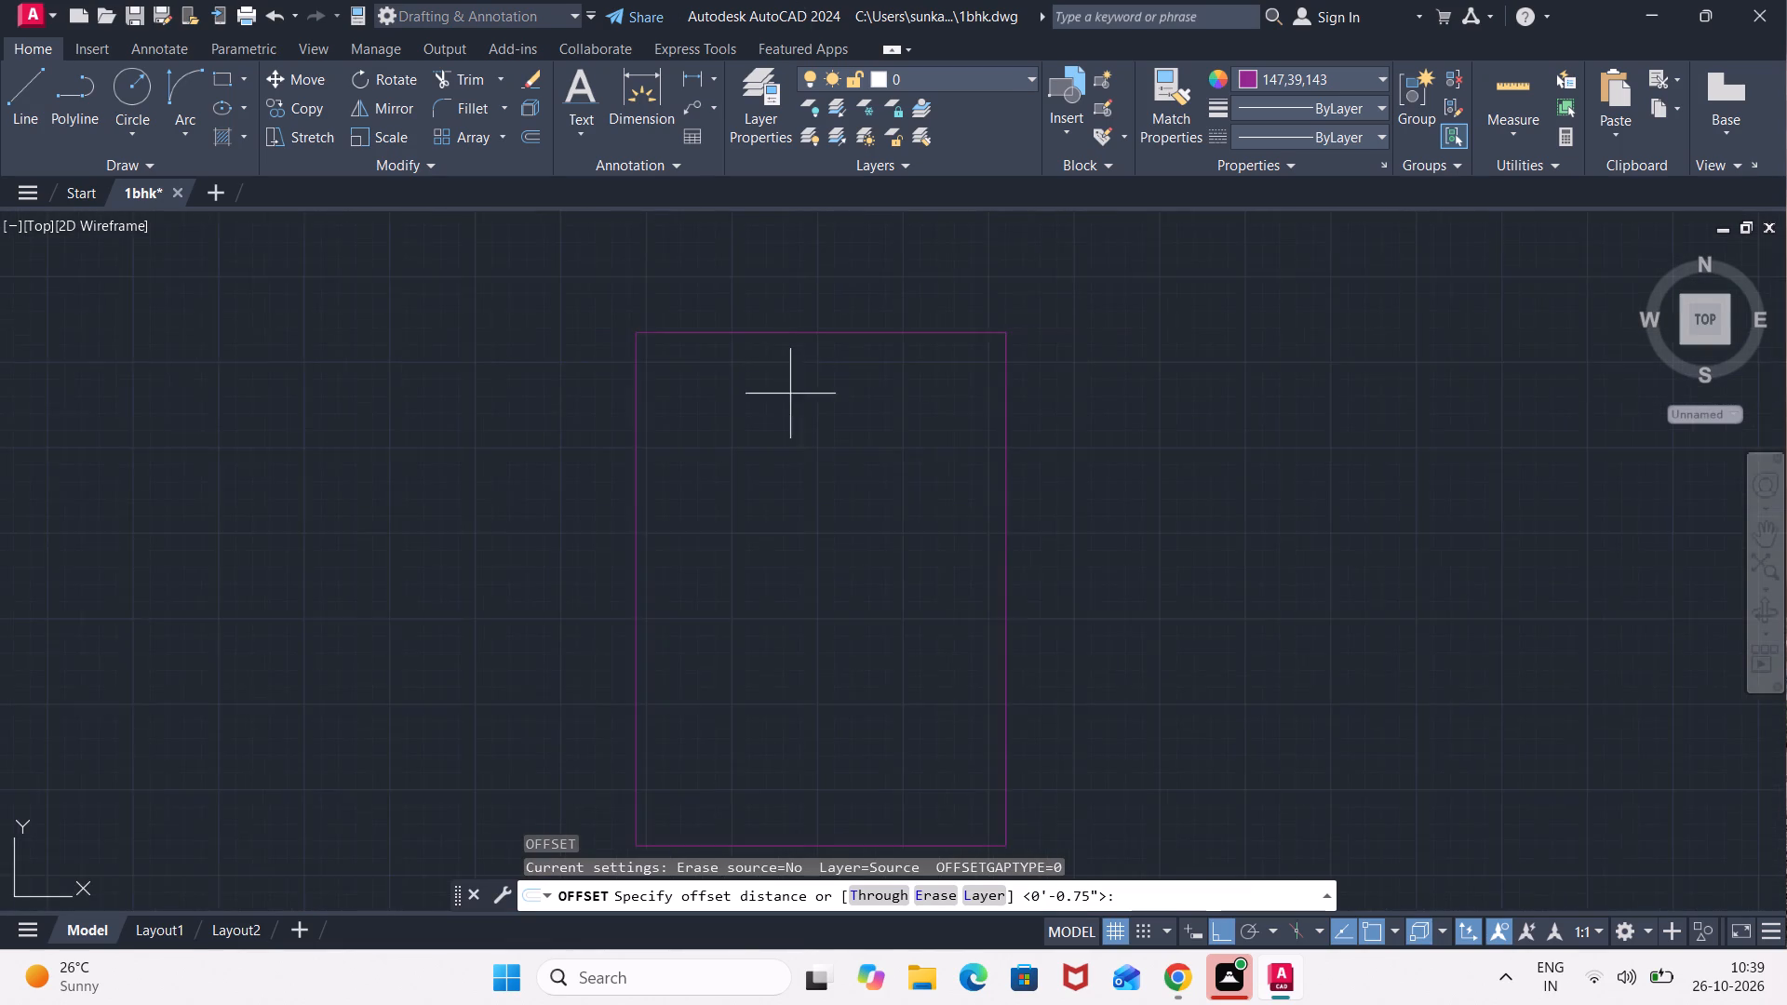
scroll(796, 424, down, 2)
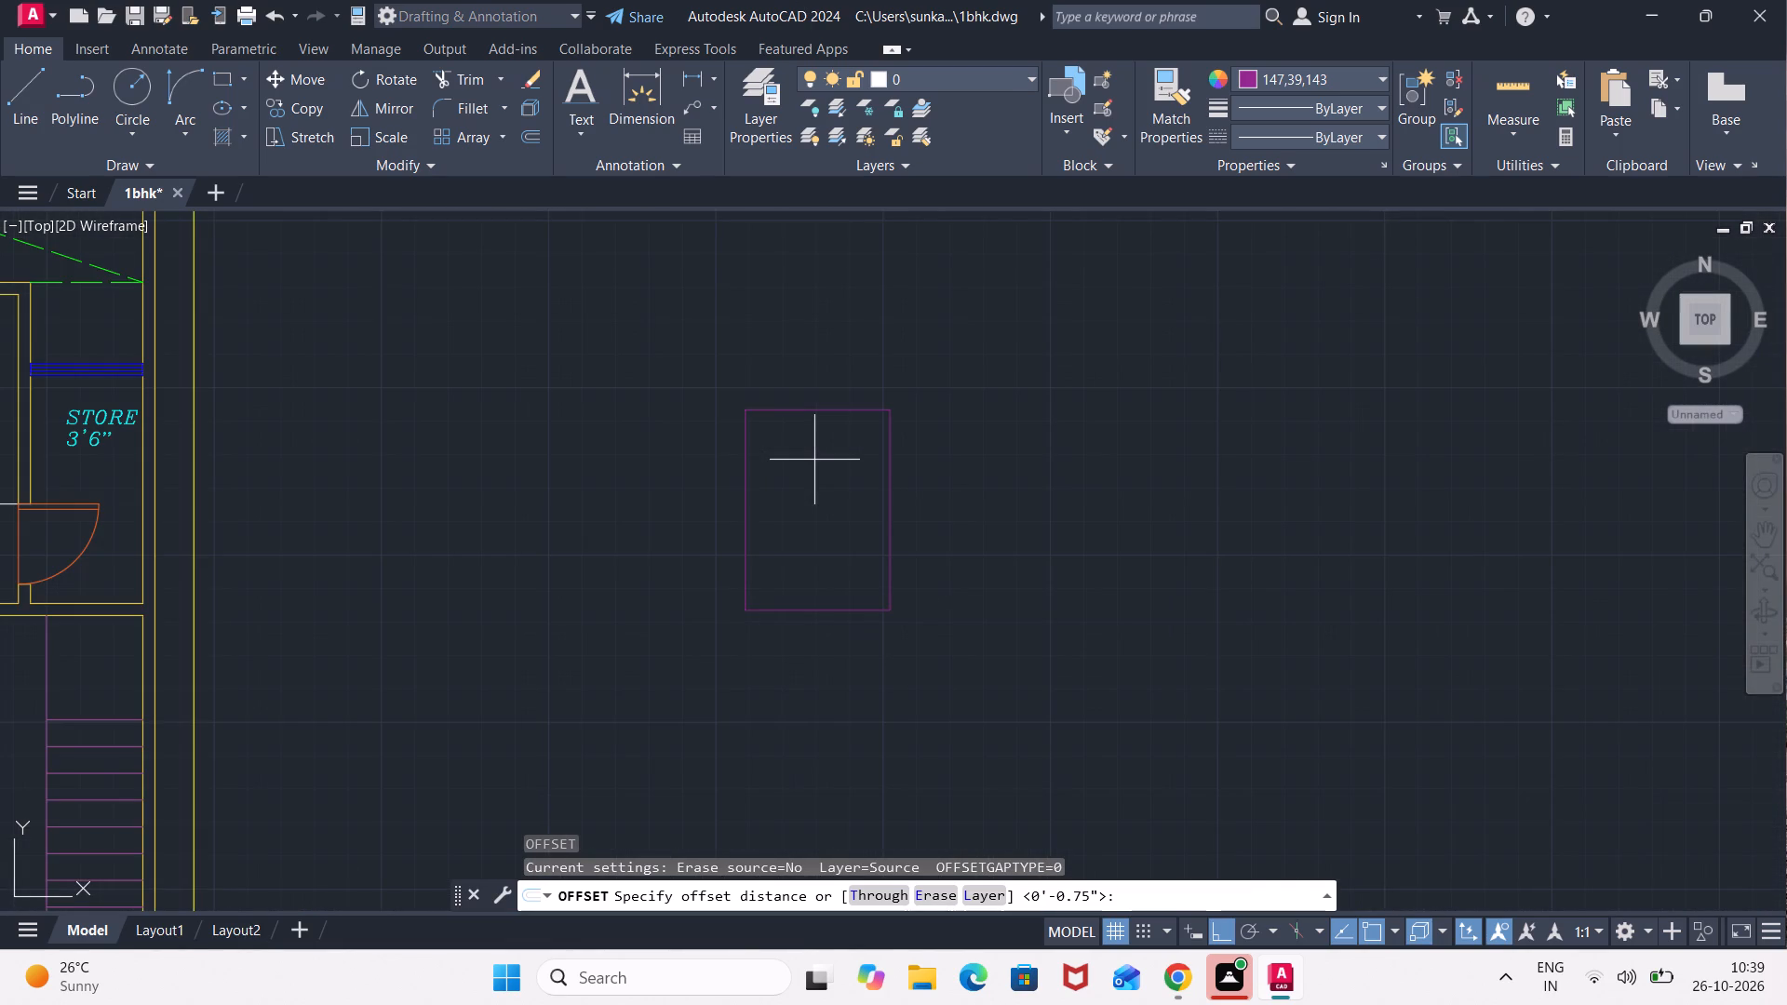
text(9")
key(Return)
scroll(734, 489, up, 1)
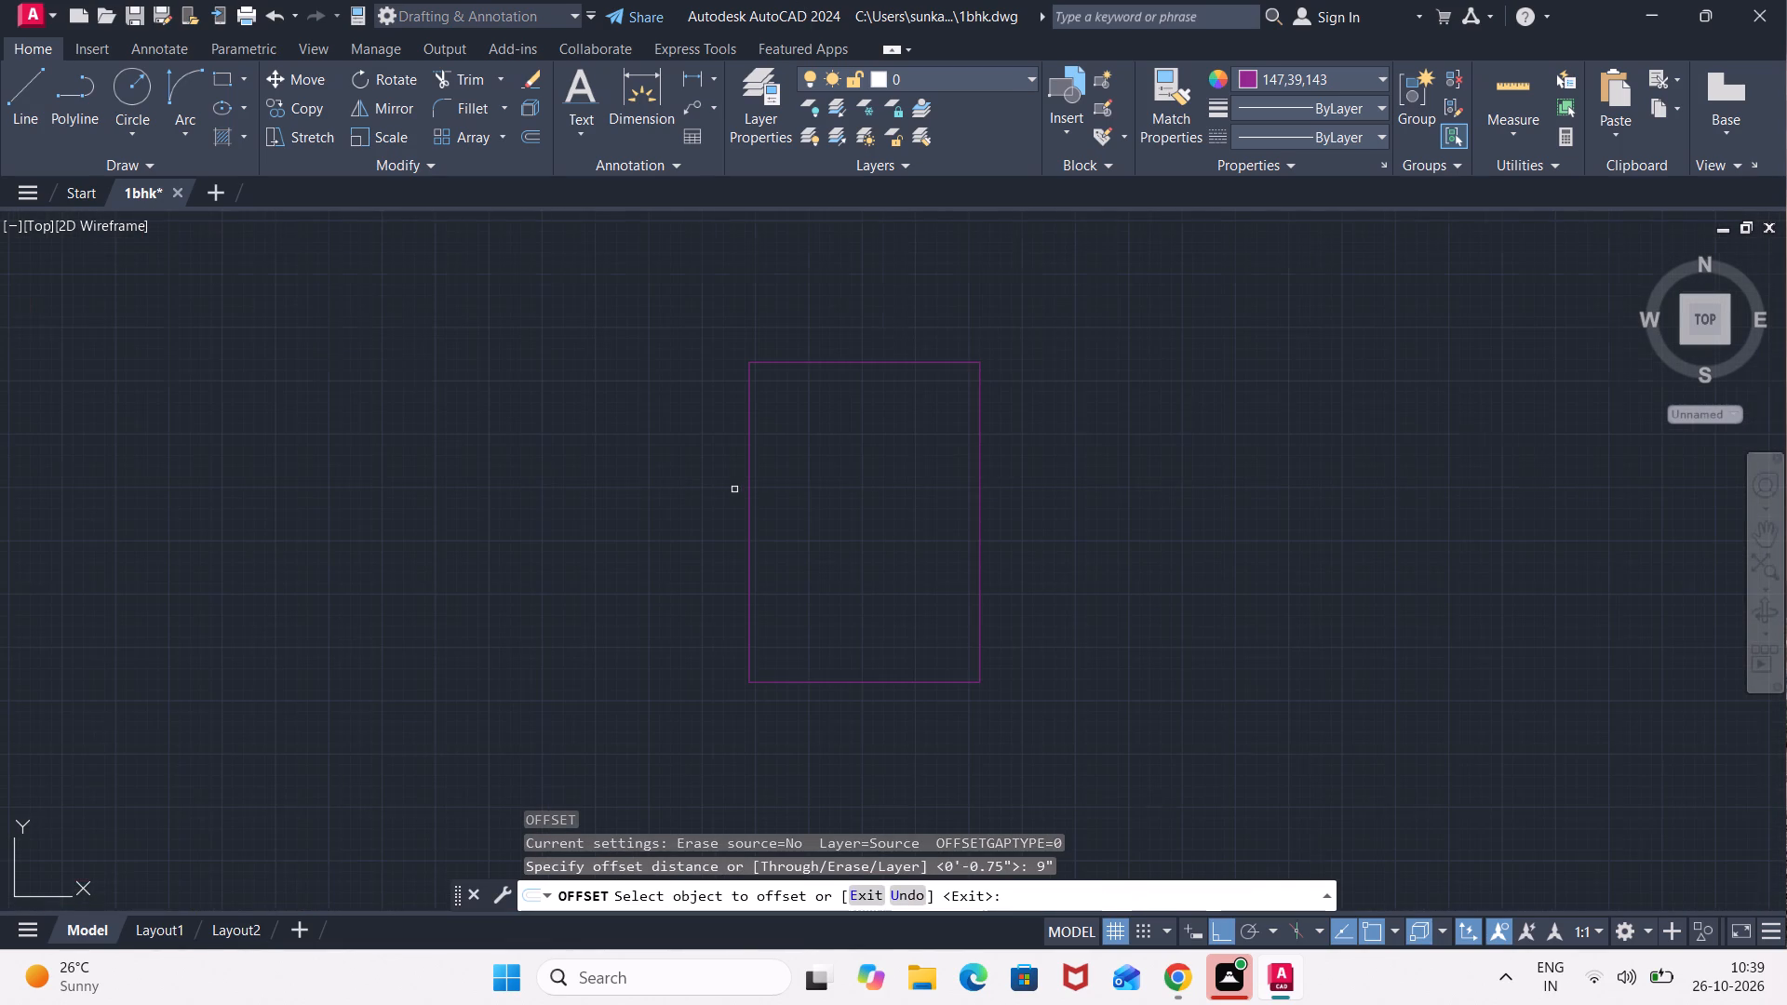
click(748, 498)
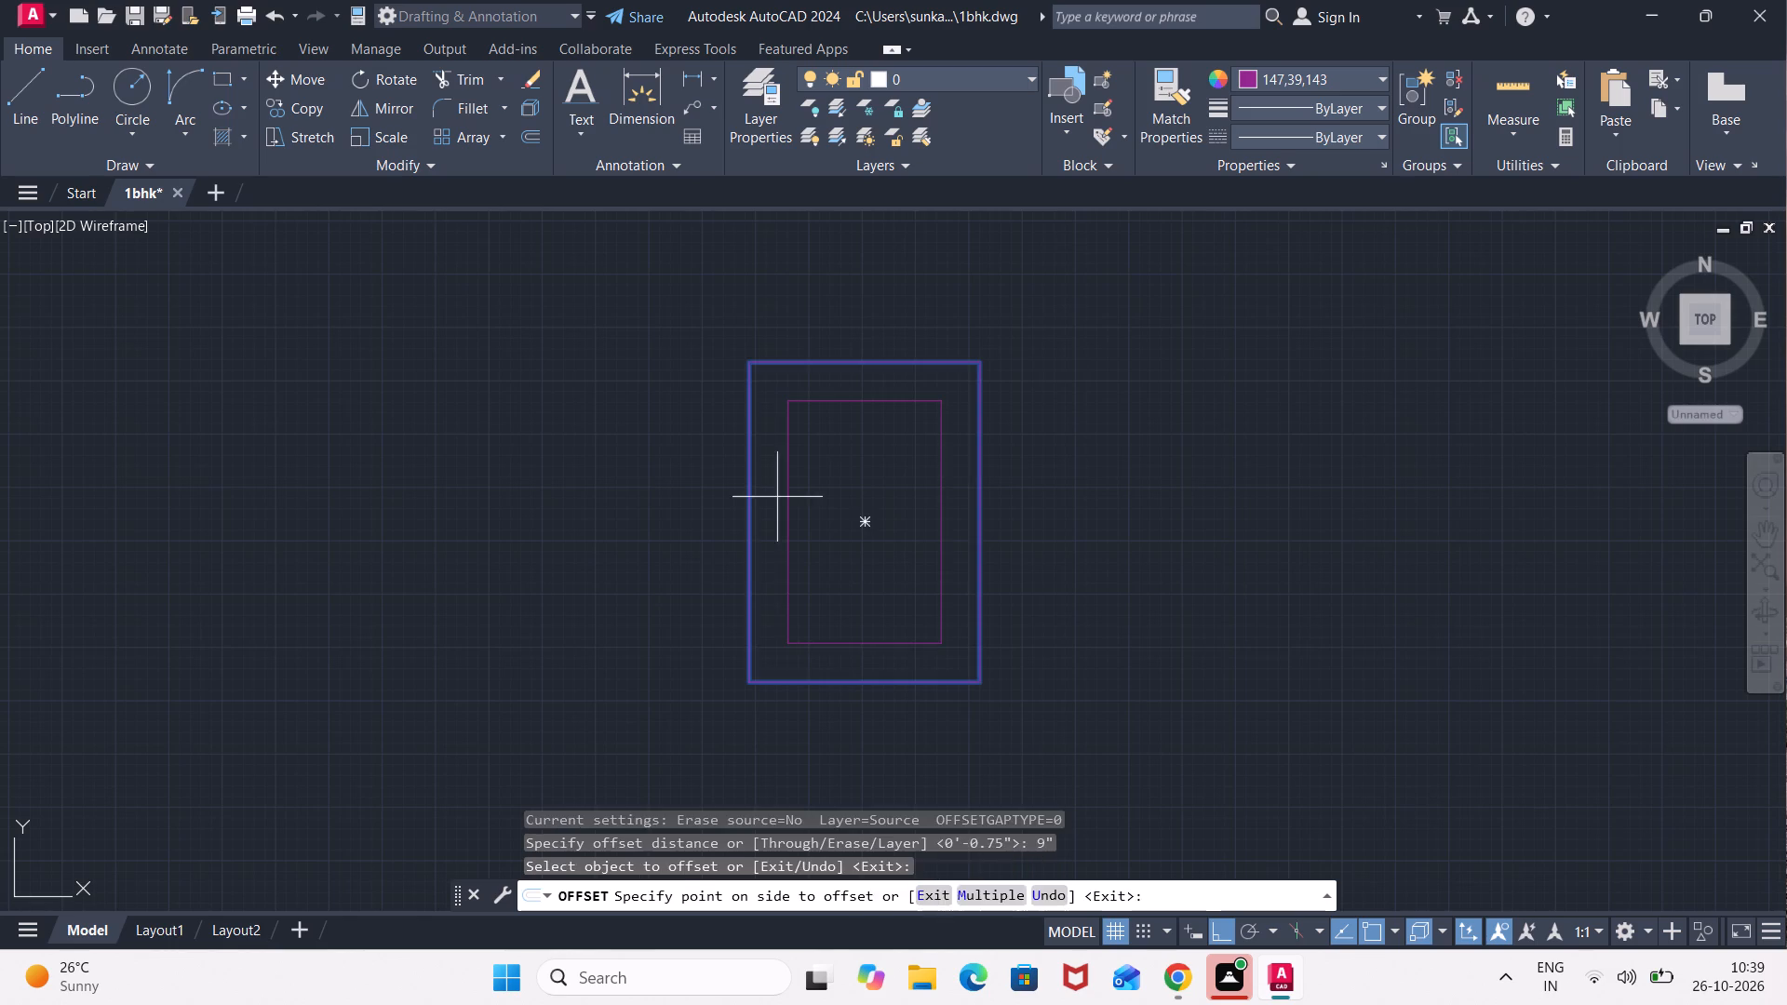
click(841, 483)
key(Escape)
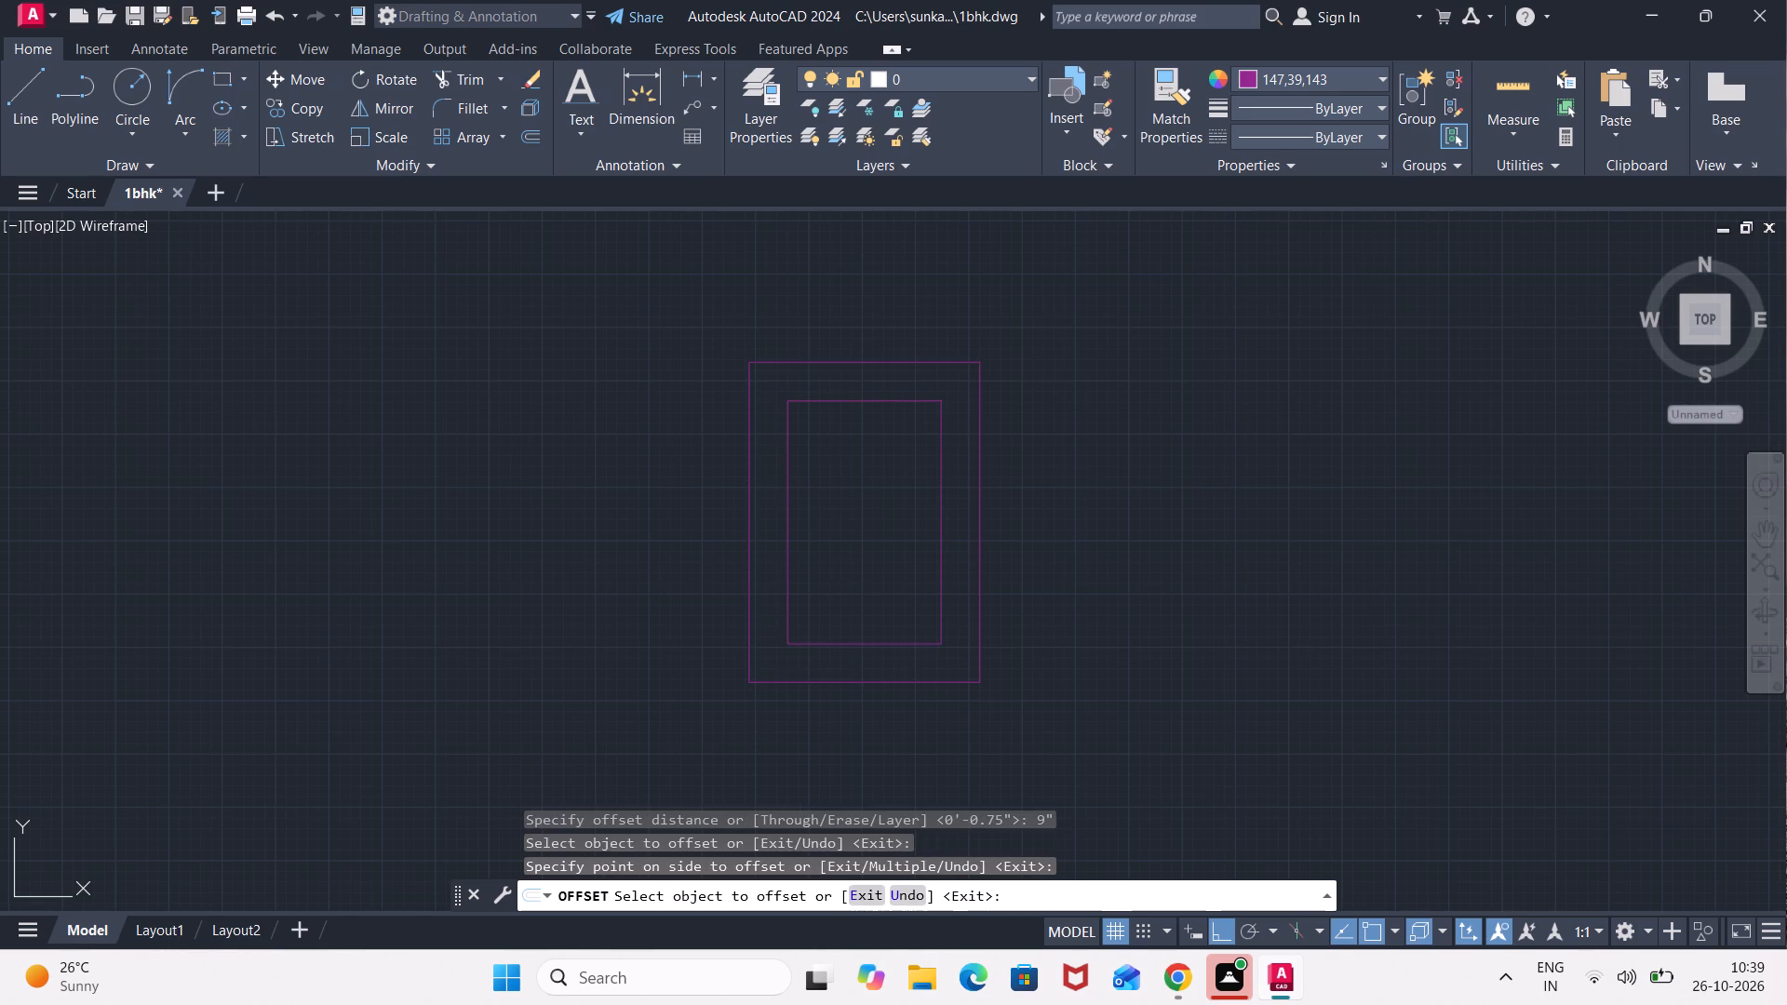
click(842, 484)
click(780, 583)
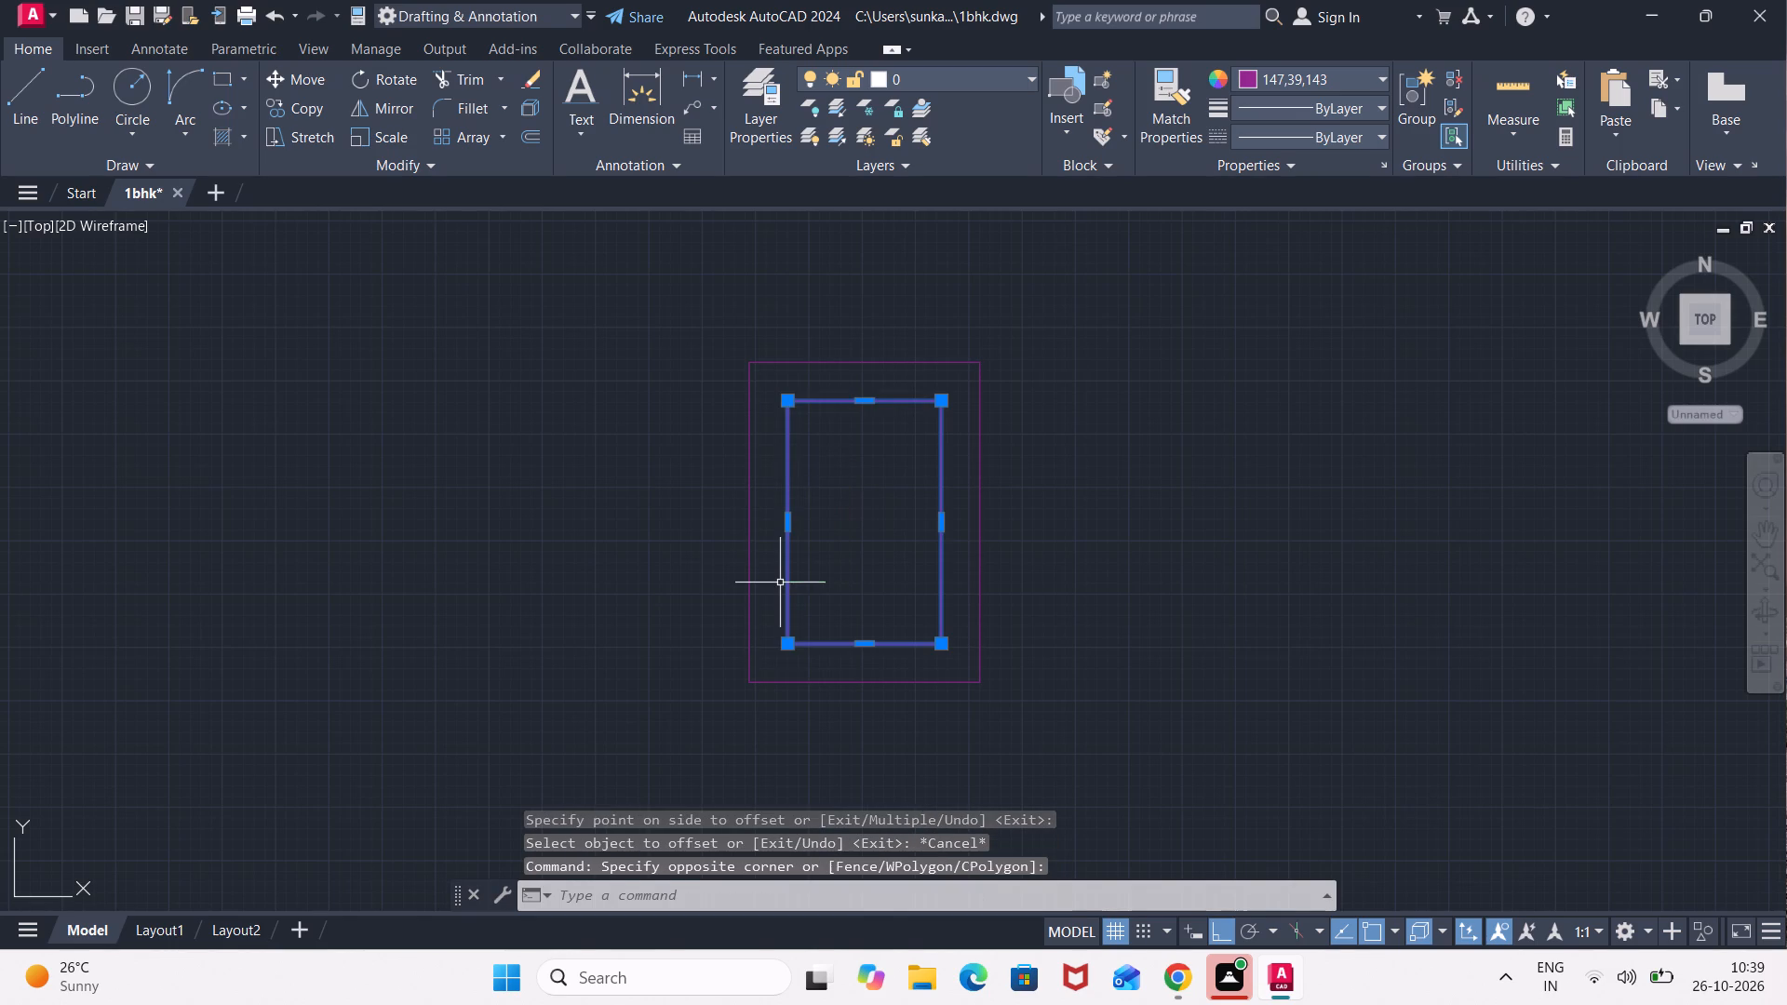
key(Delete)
Offset the purple rectangle 1" inward to form a double outline.
key(o)
key(Return)
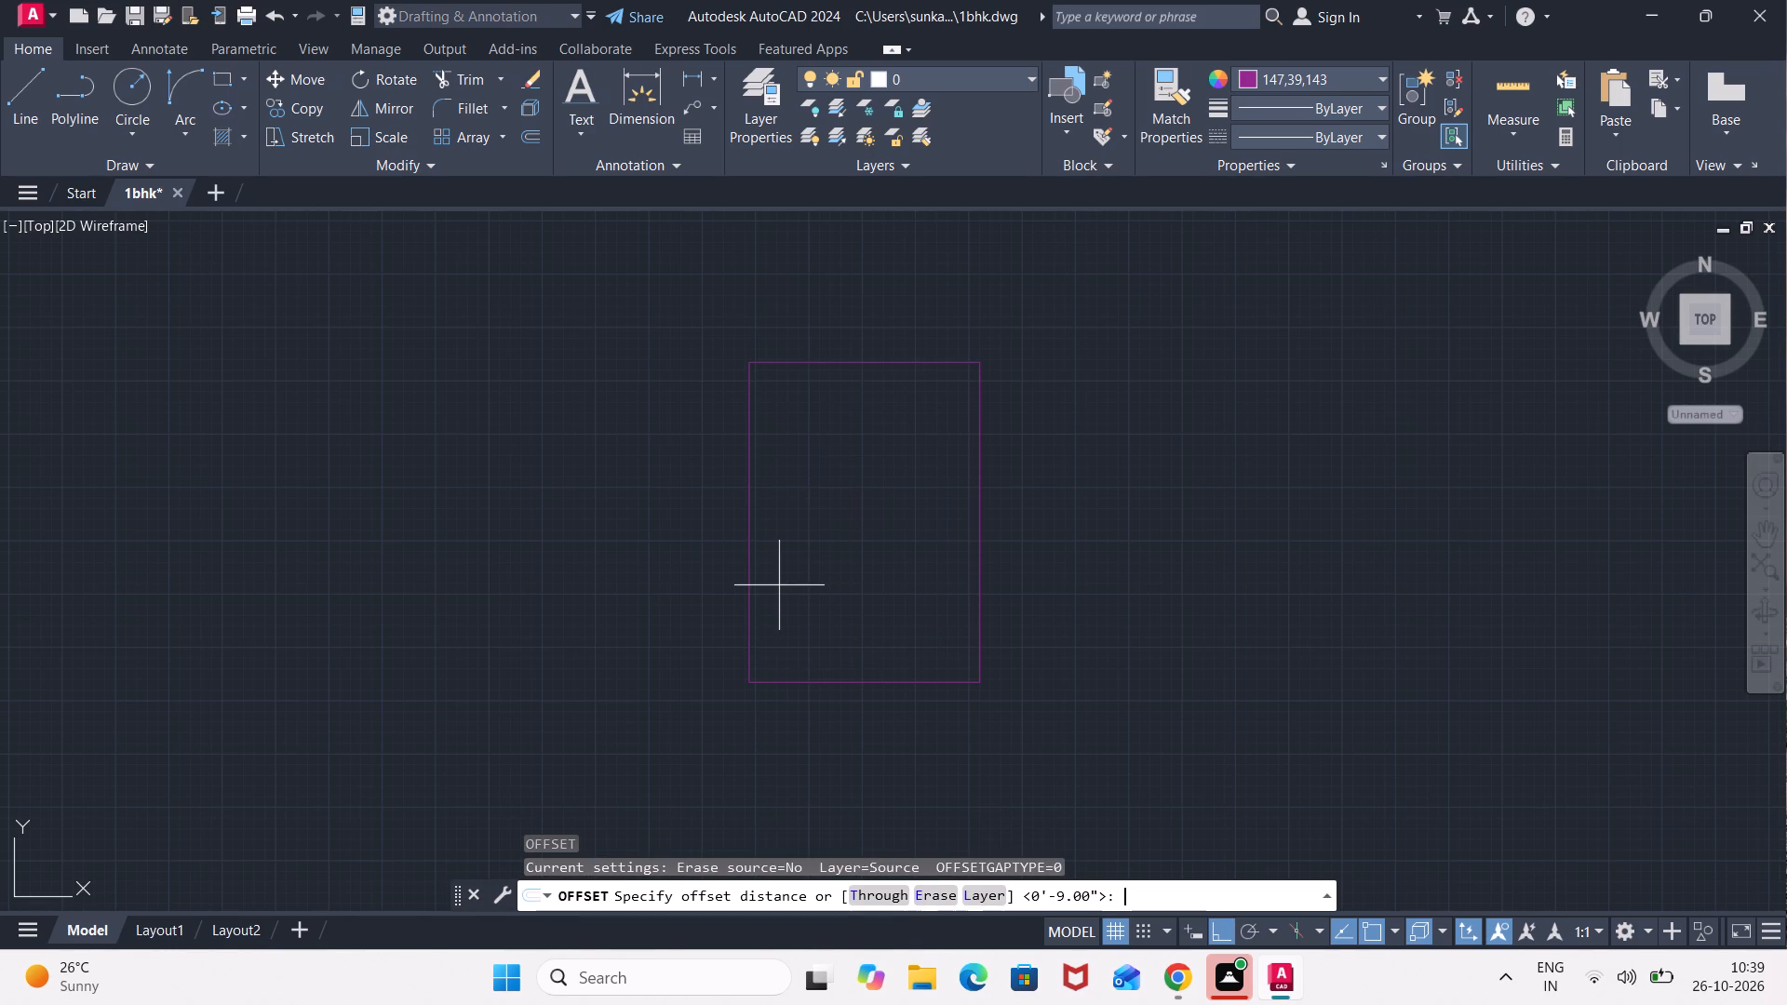
text(1")
key(Return)
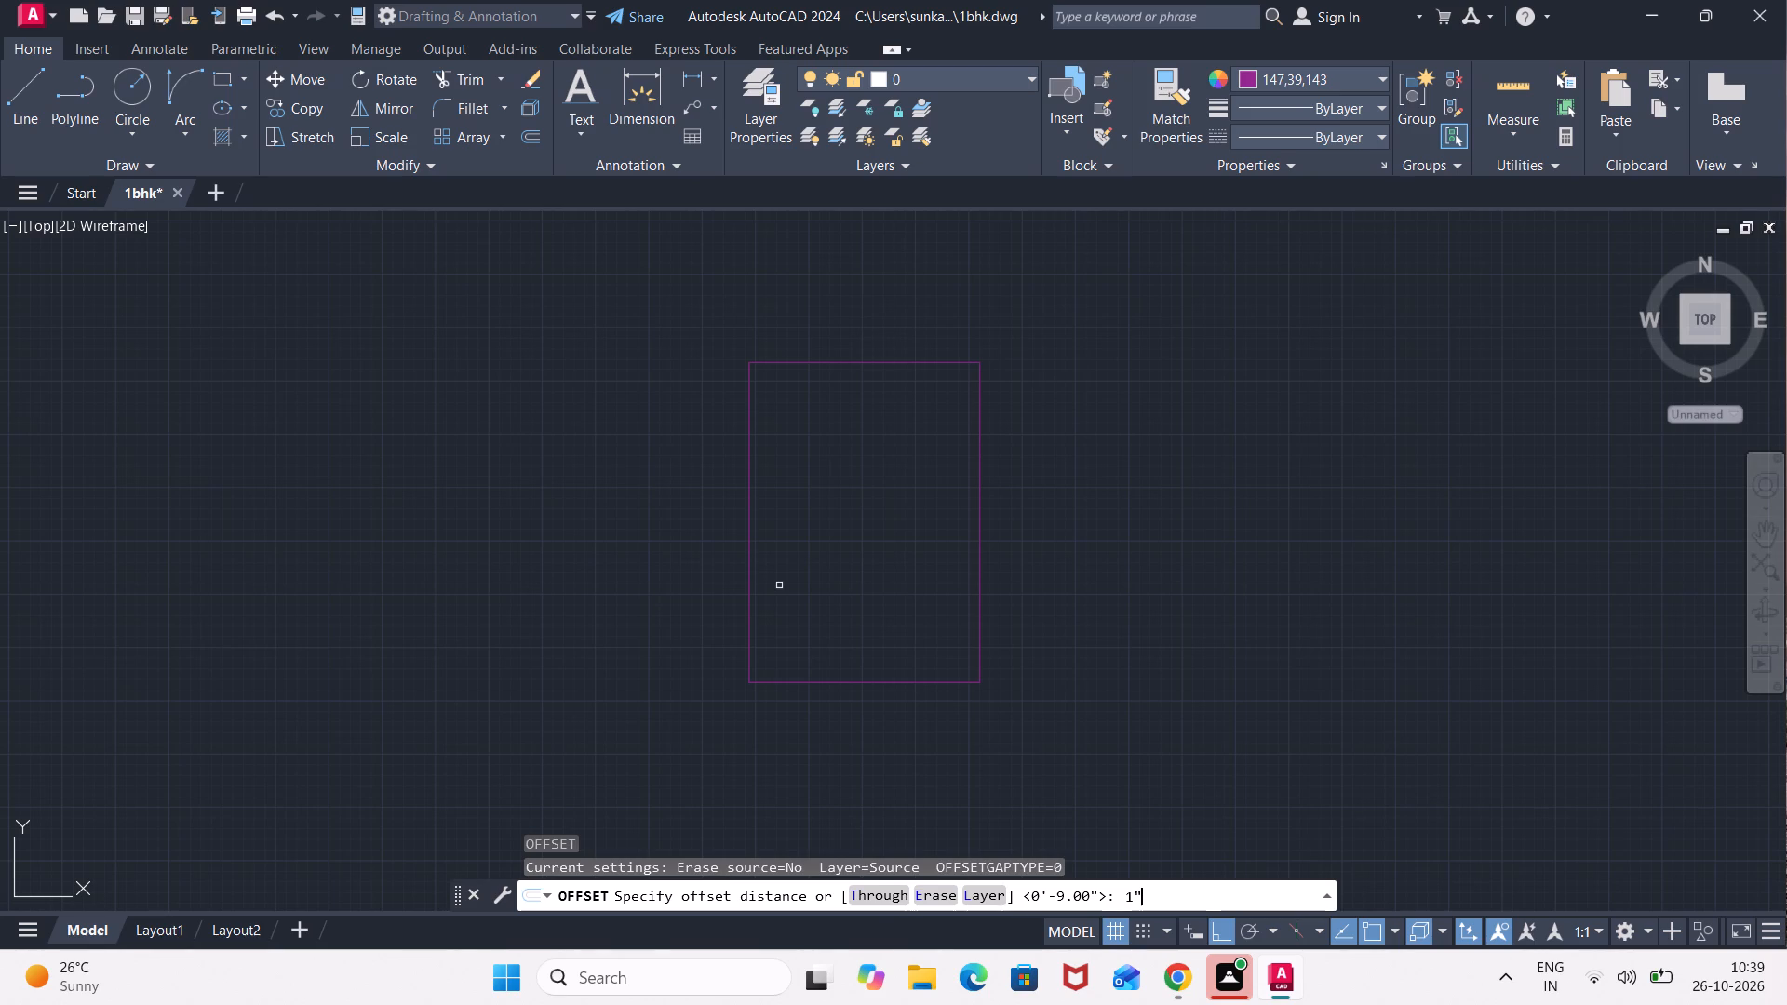
click(750, 602)
click(793, 576)
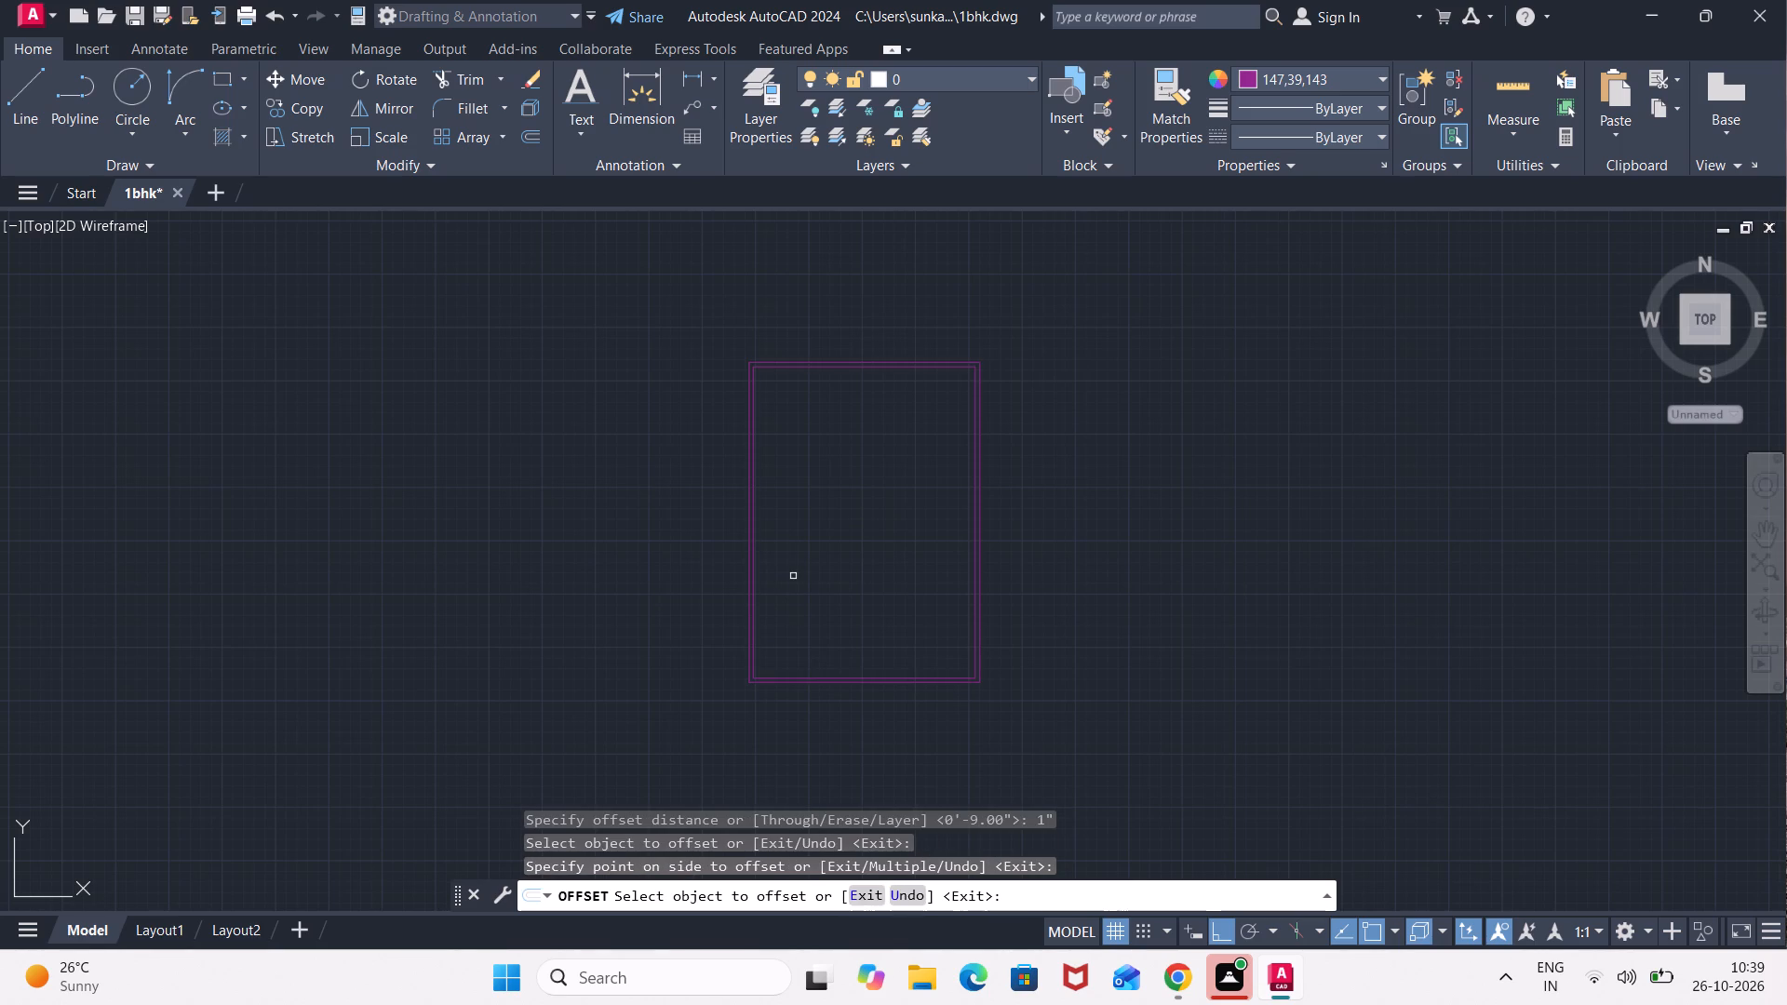
key(Escape)
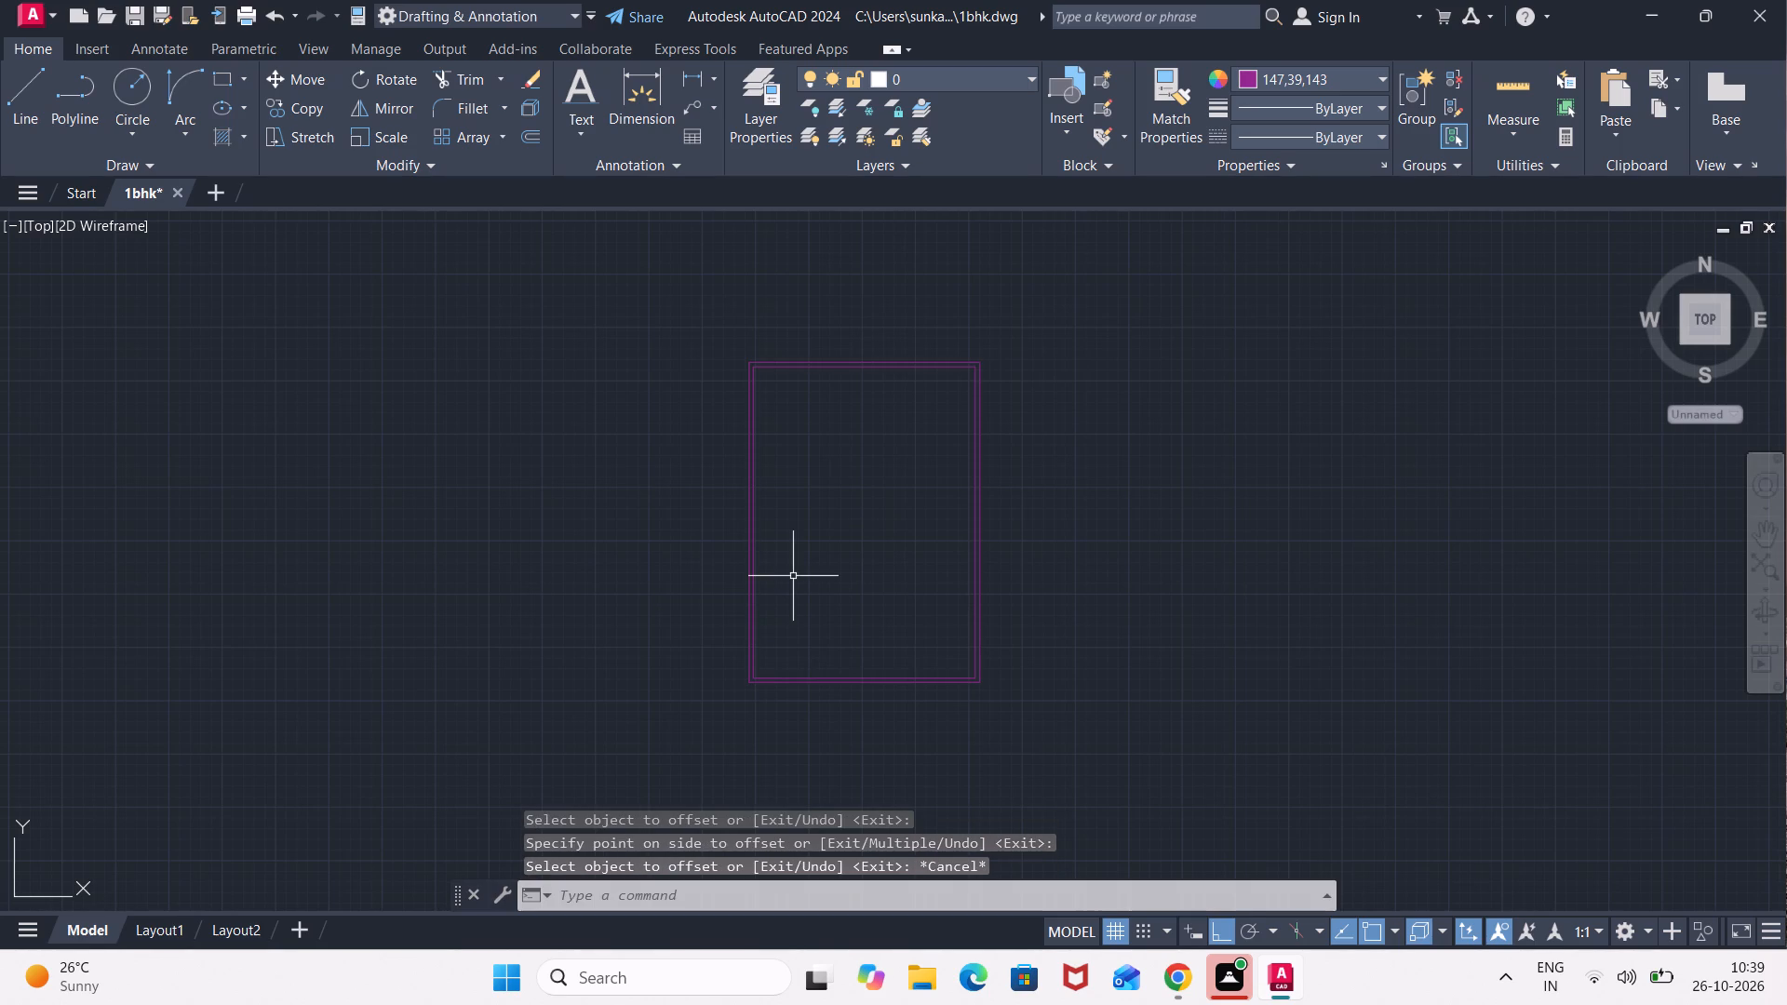
Explode the inner purple rectangle into separate lines.
scroll(793, 576, up, 2)
click(690, 636)
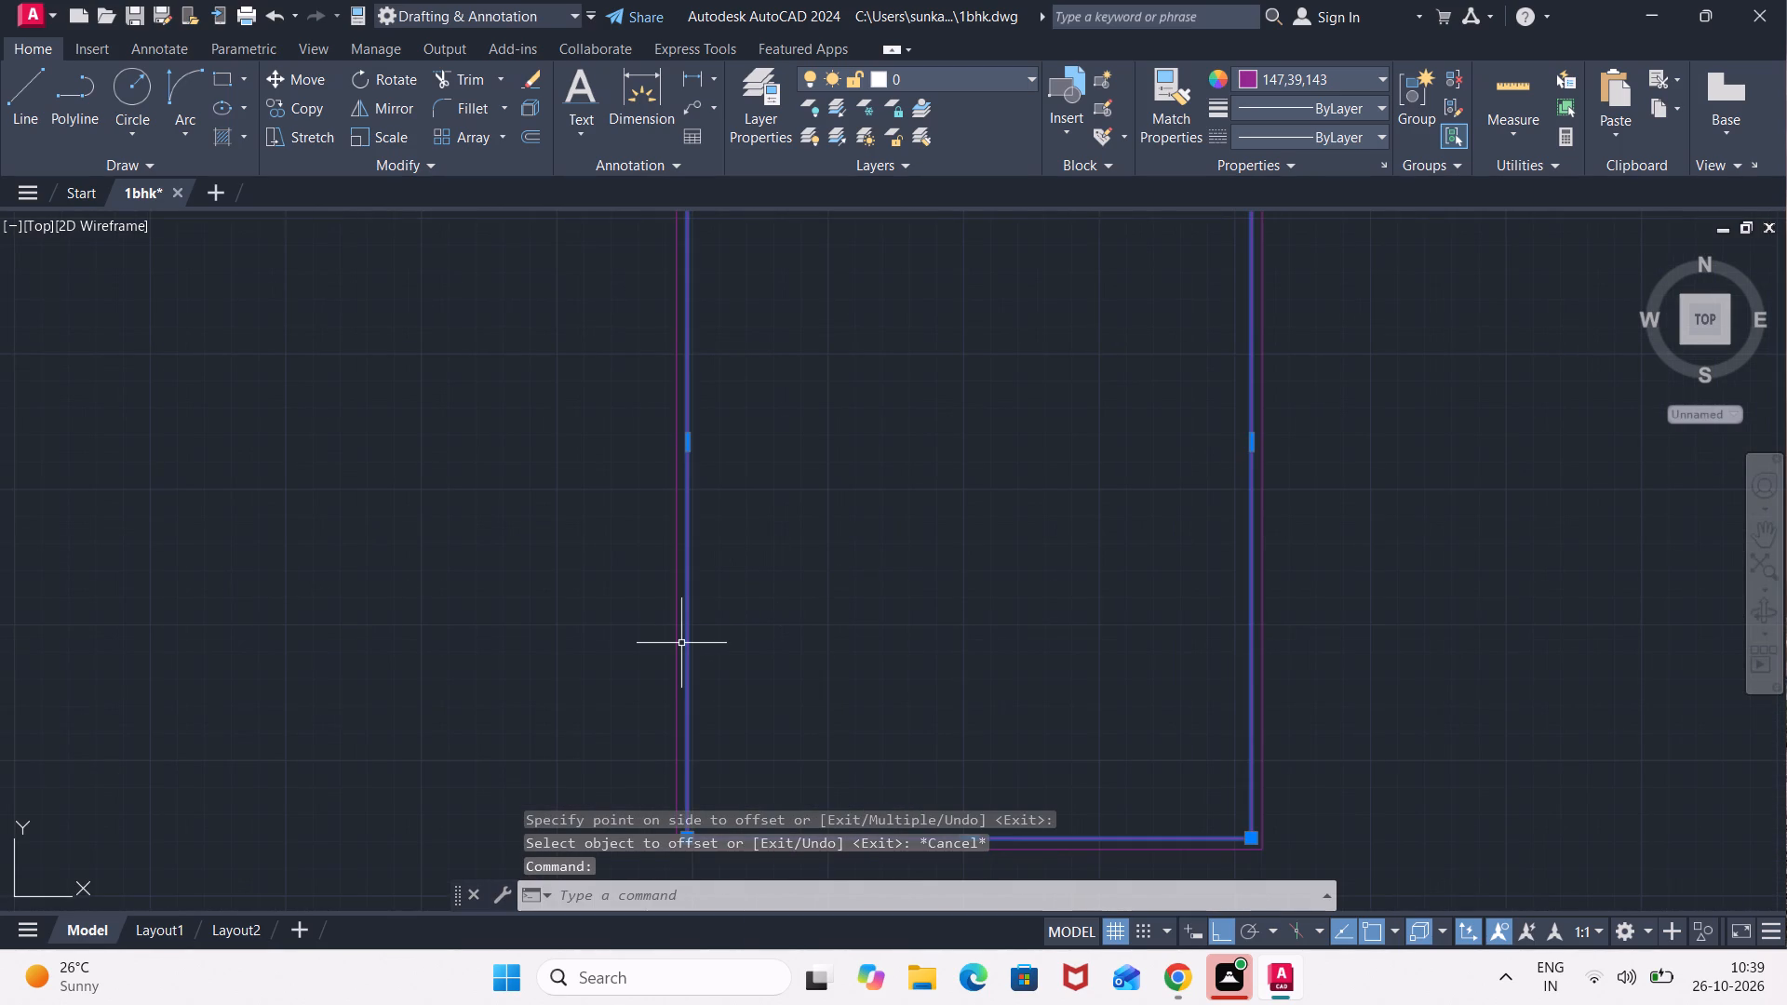
key(x)
key(Return)
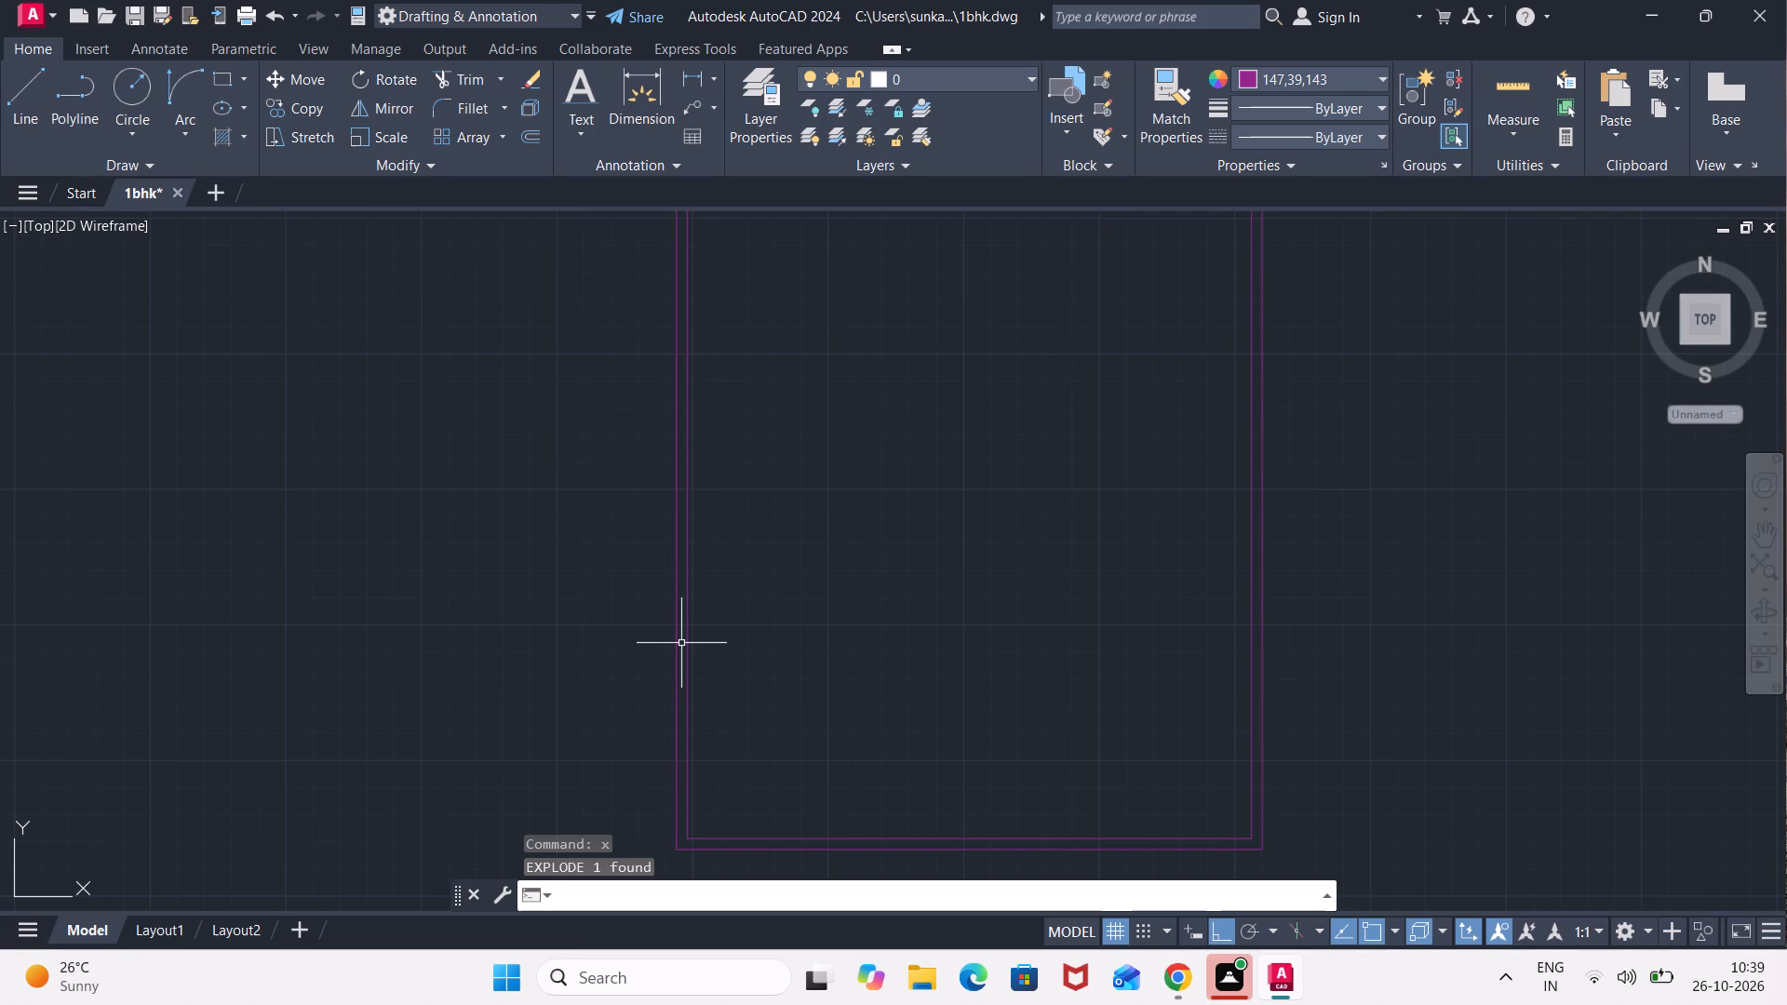
Draw a horizontal line across the upper part of the item, between the inner rectangle's two vertical sides.
scroll(756, 632, down, 2)
scroll(792, 509, up, 1)
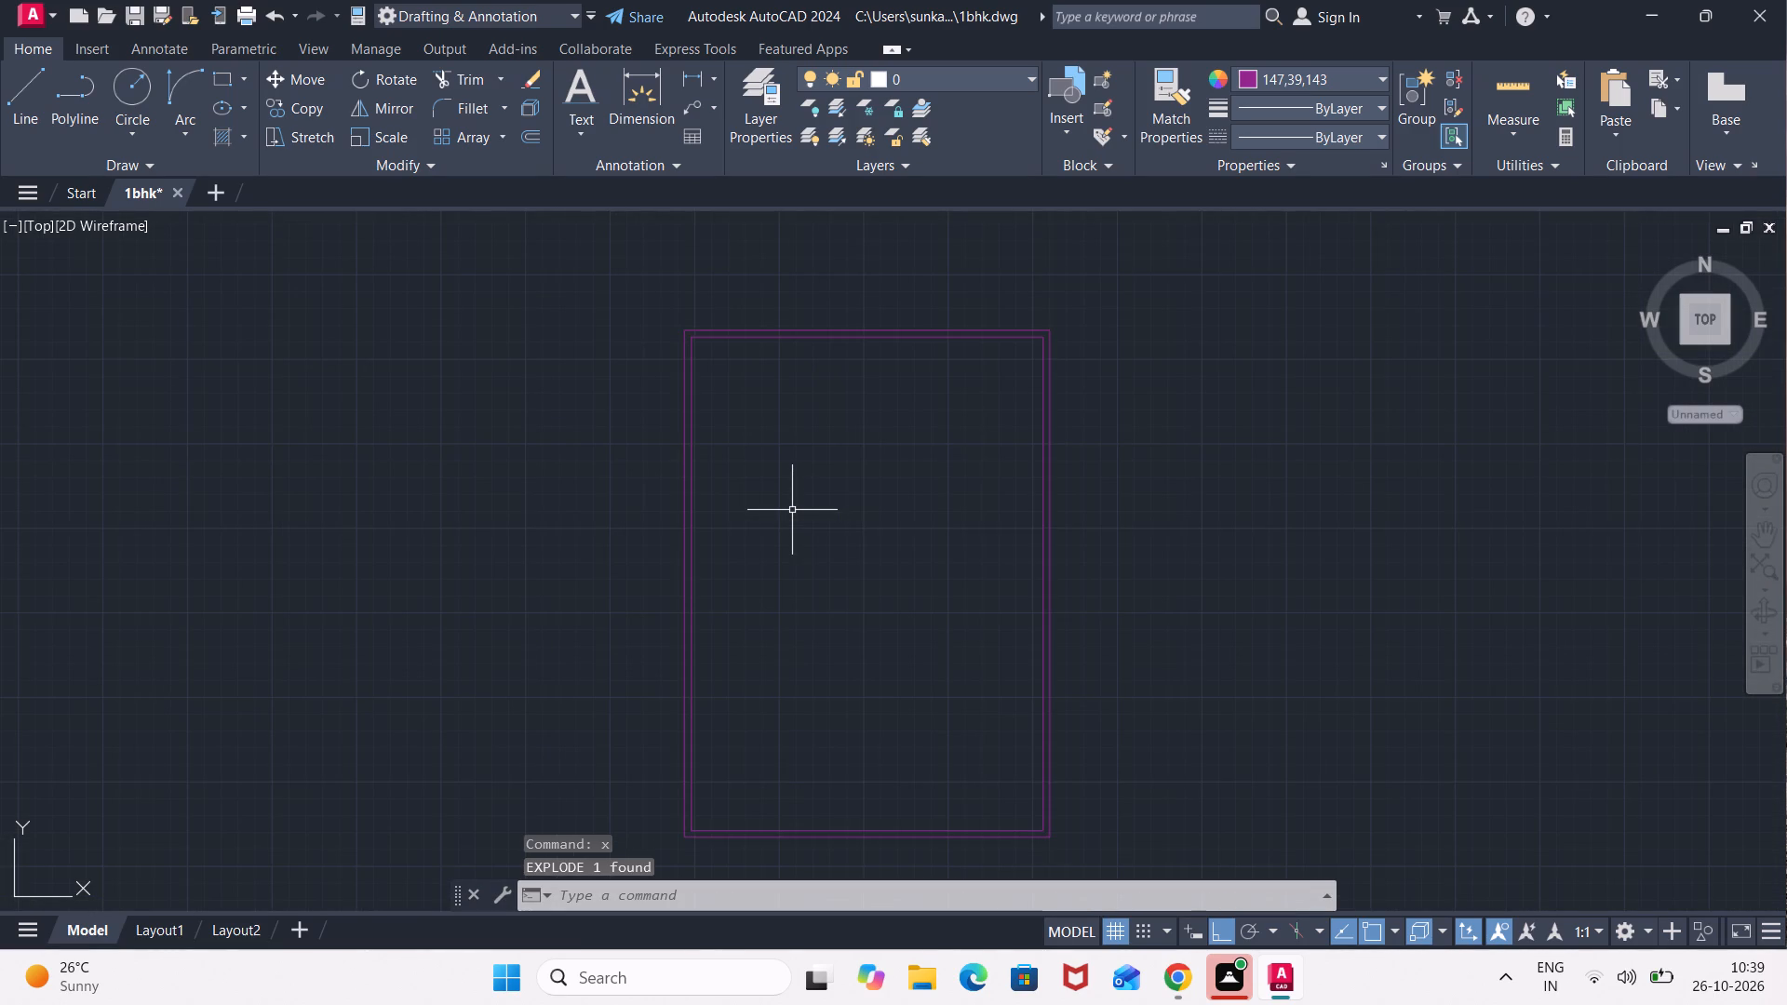
key(l)
key(Return)
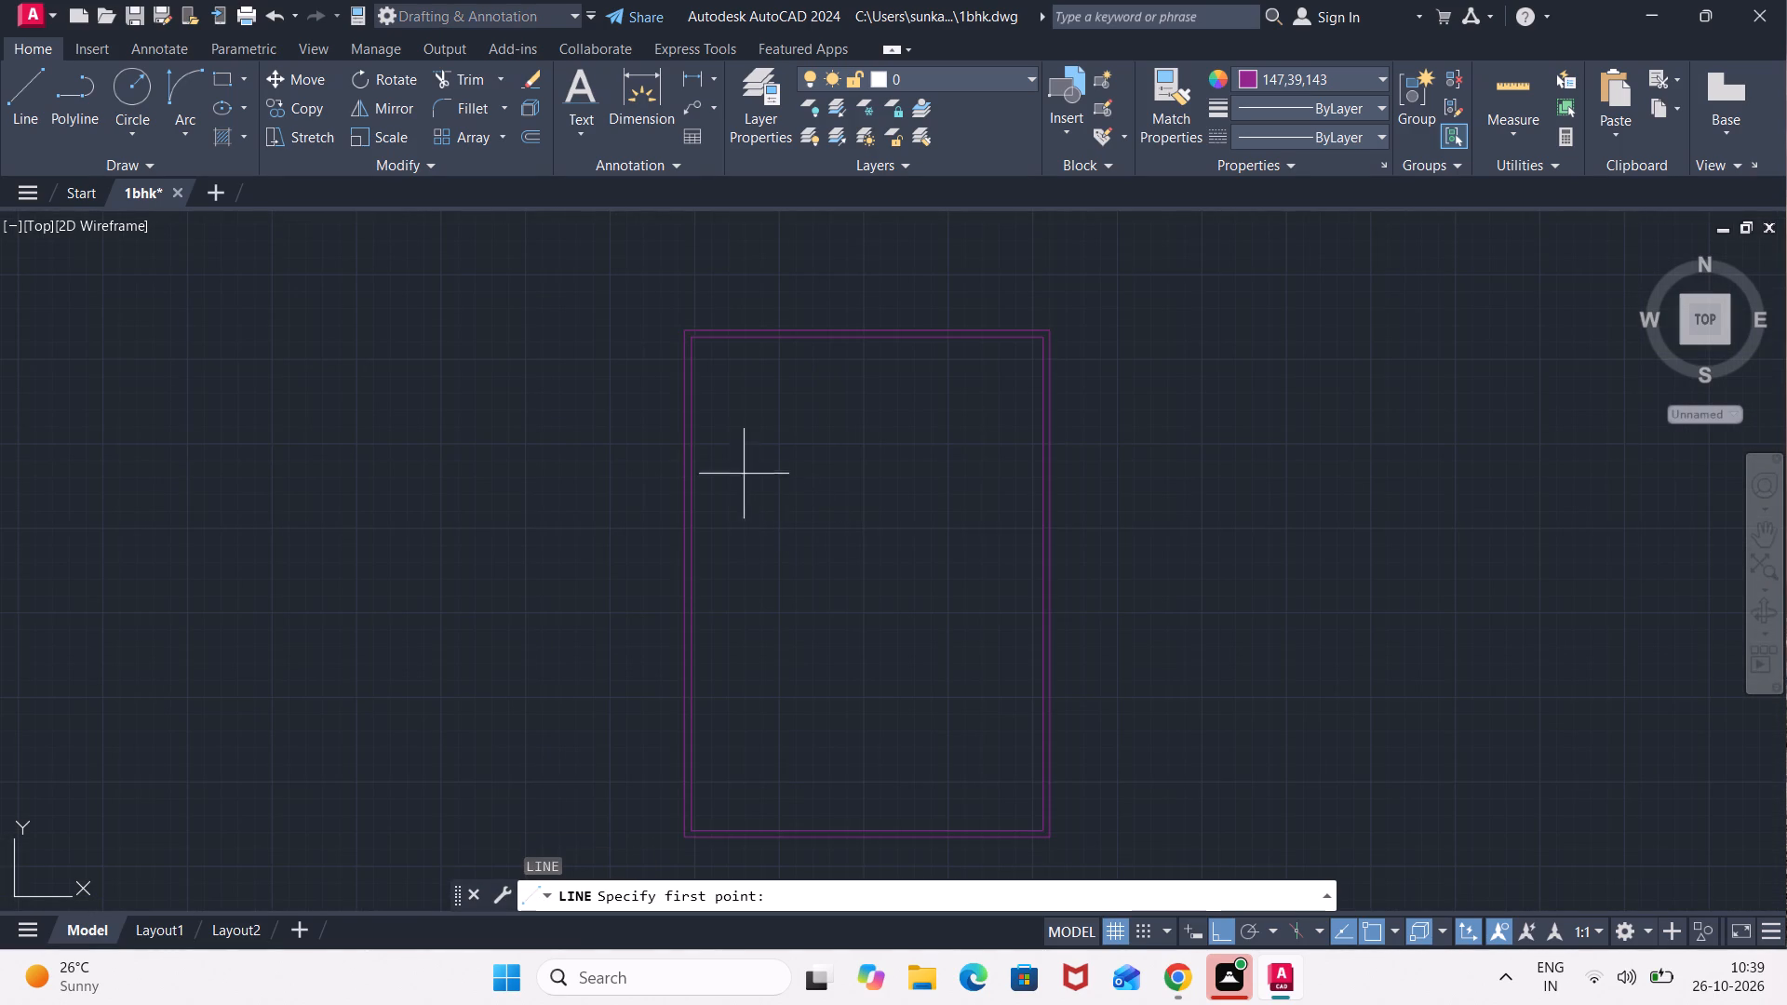
scroll(716, 458, up, 1)
click(674, 416)
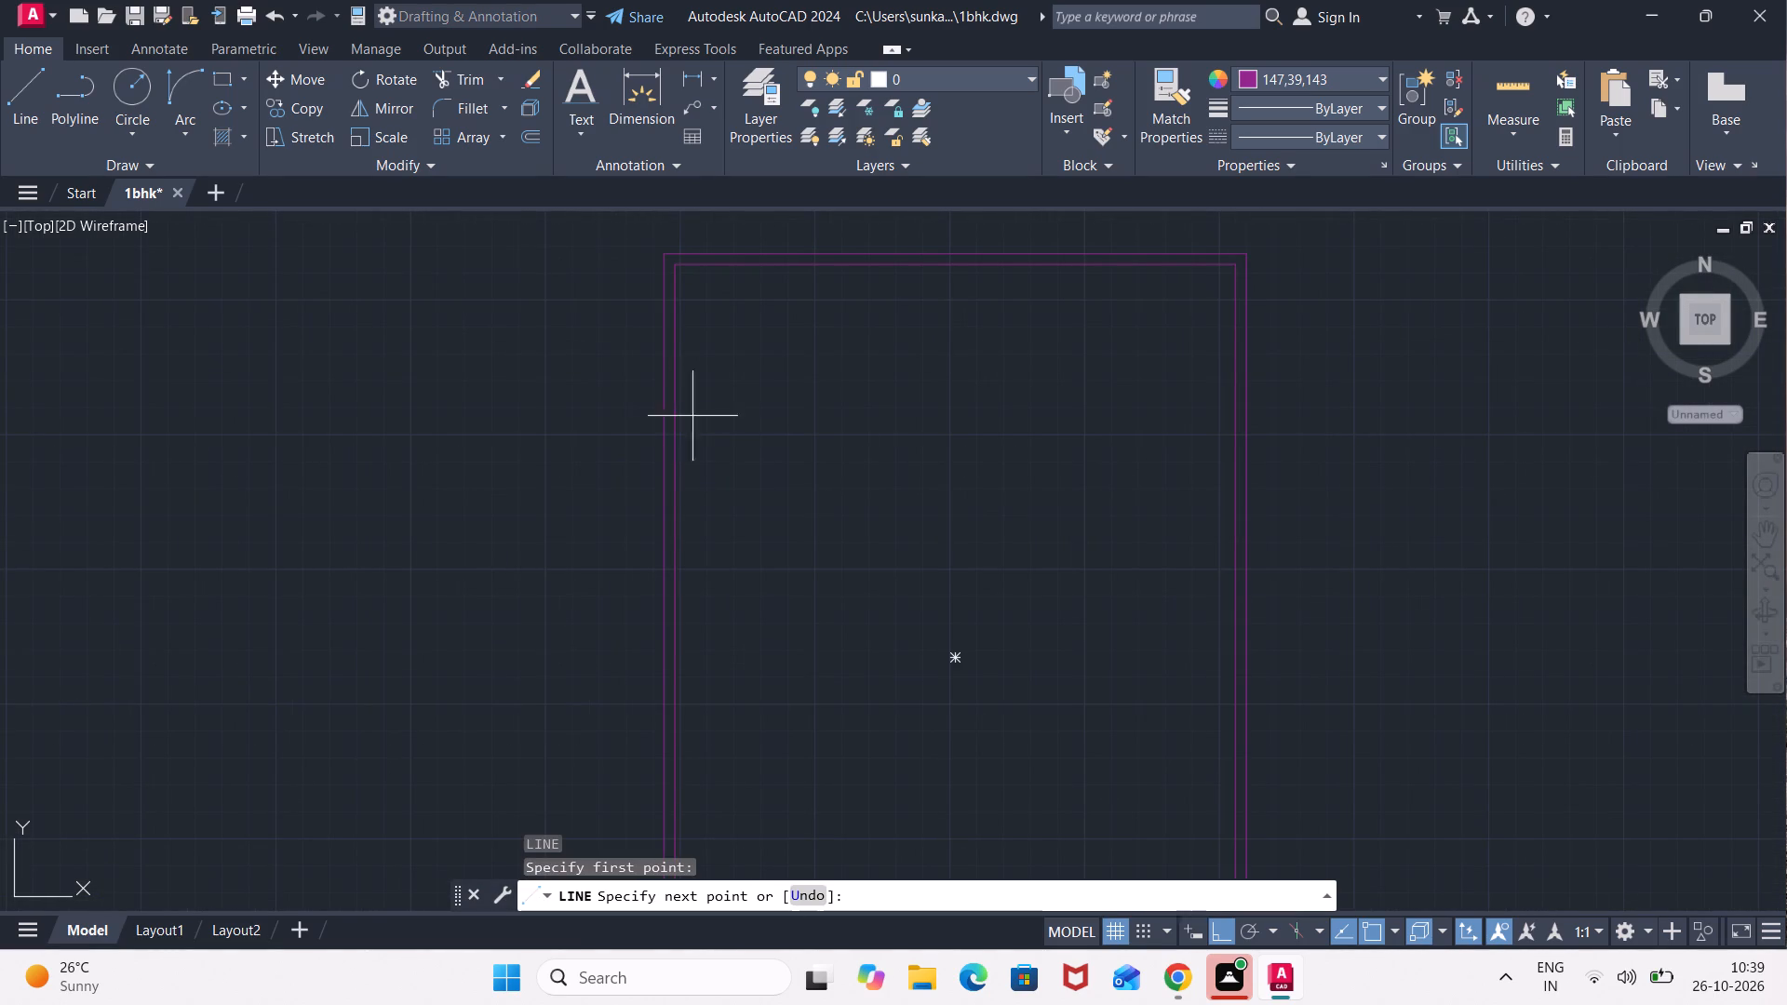
click(1238, 411)
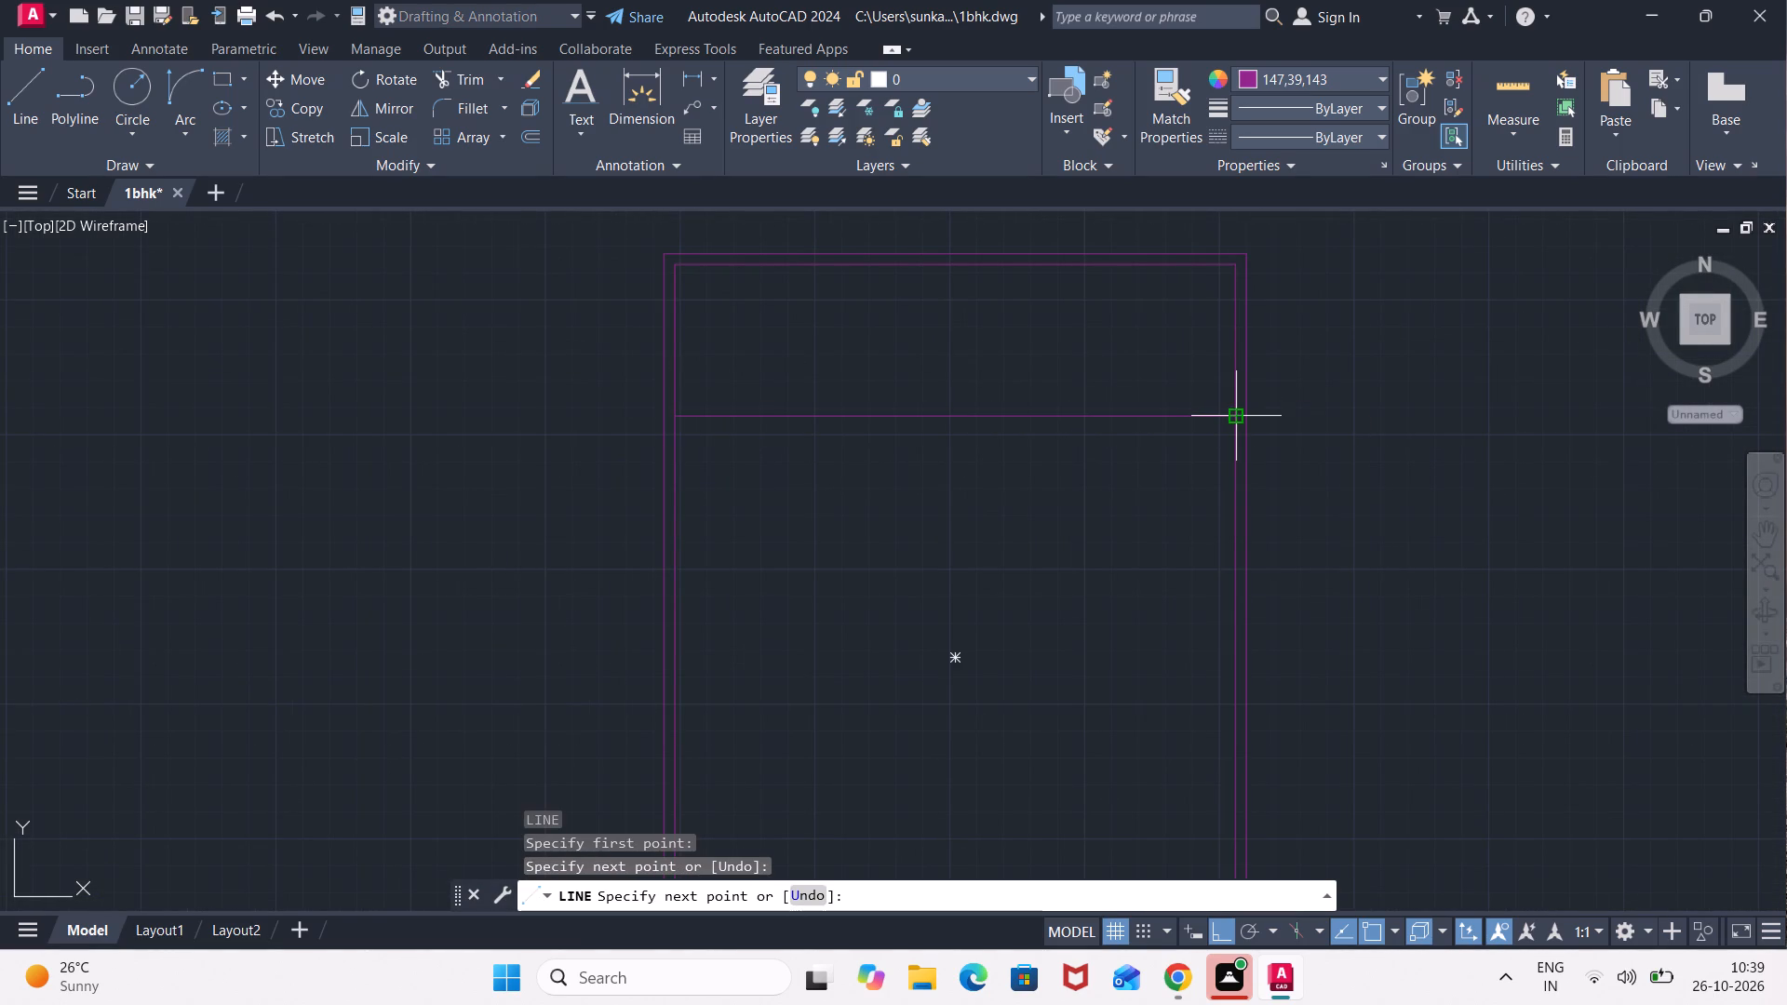
key(Escape)
Offset the horizontal crossline 1" downward.
key(o)
key(Return)
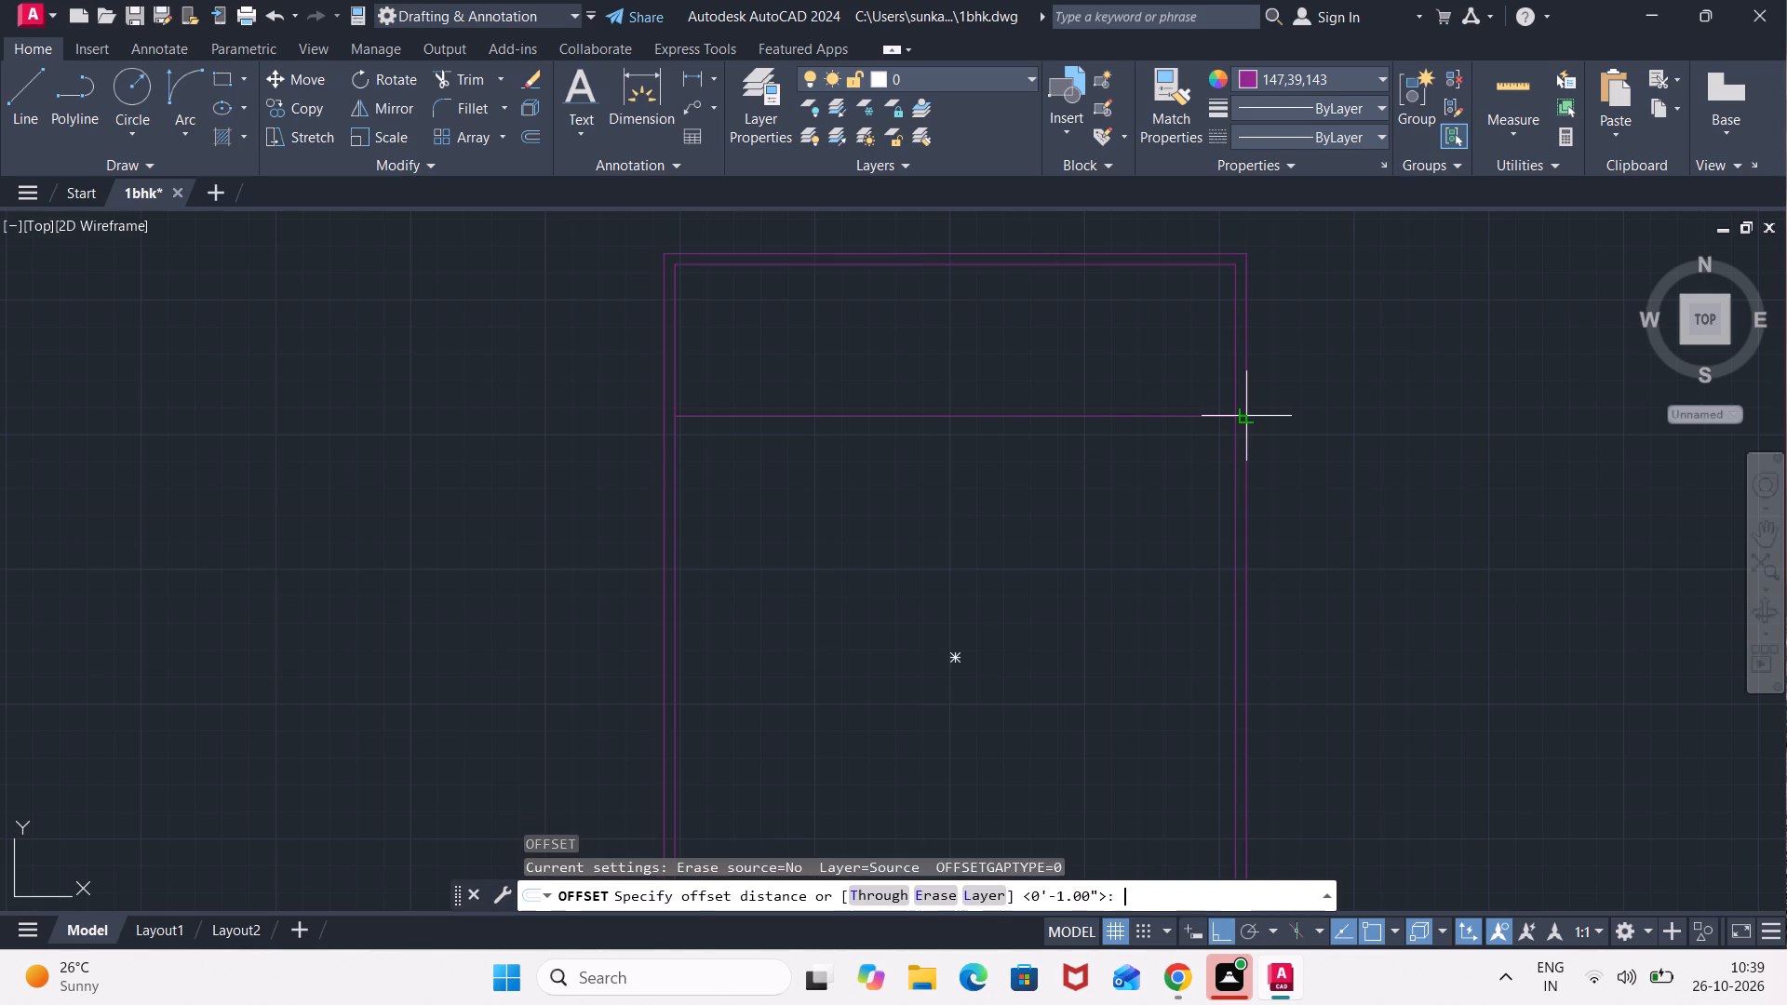
text(1")
key(Return)
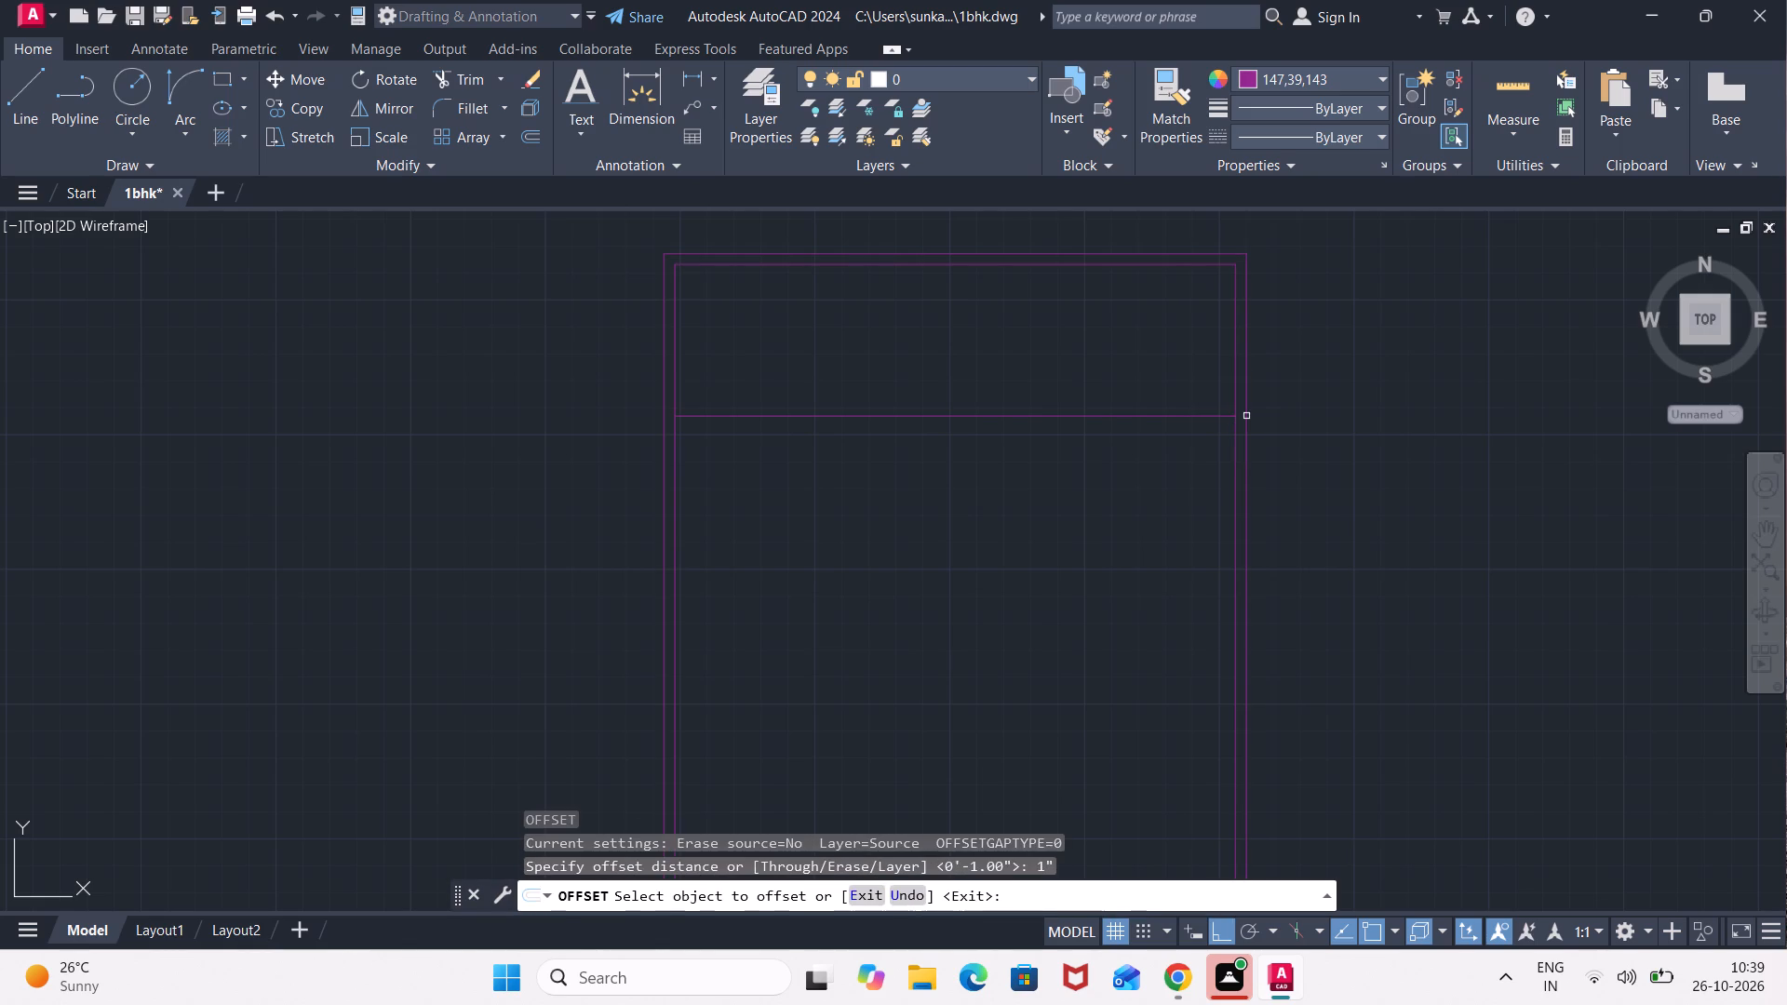
click(1198, 416)
click(1196, 505)
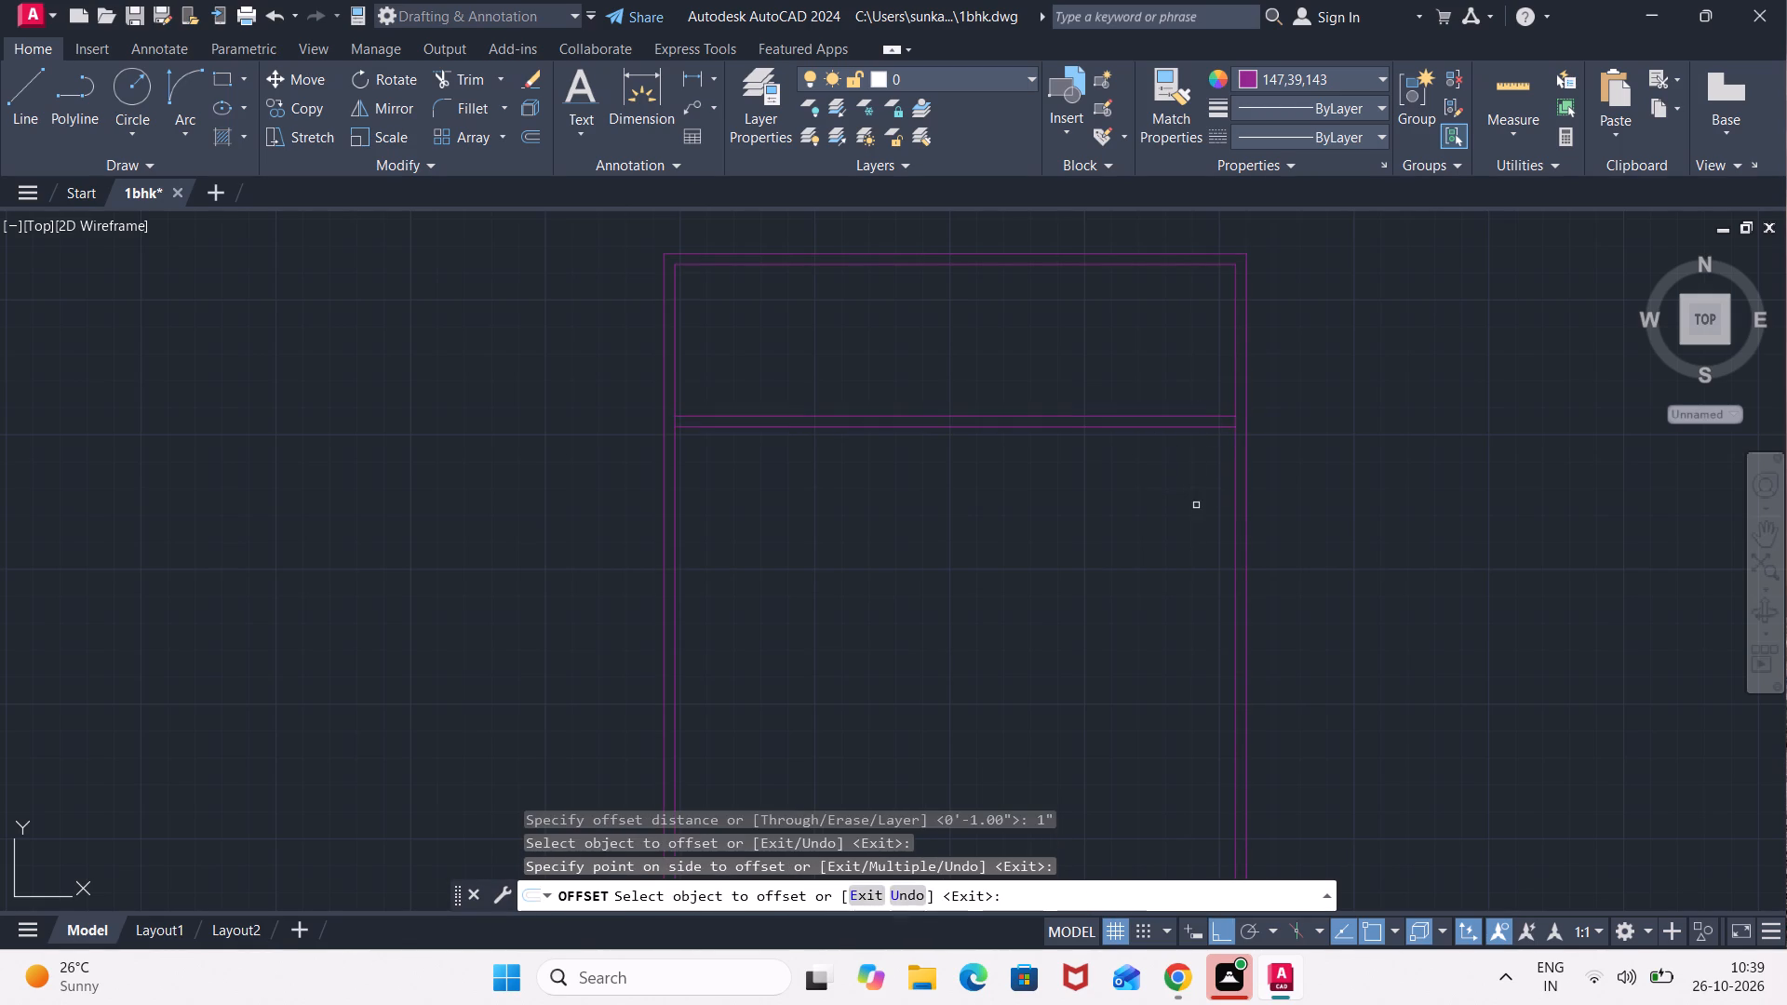
key(Escape)
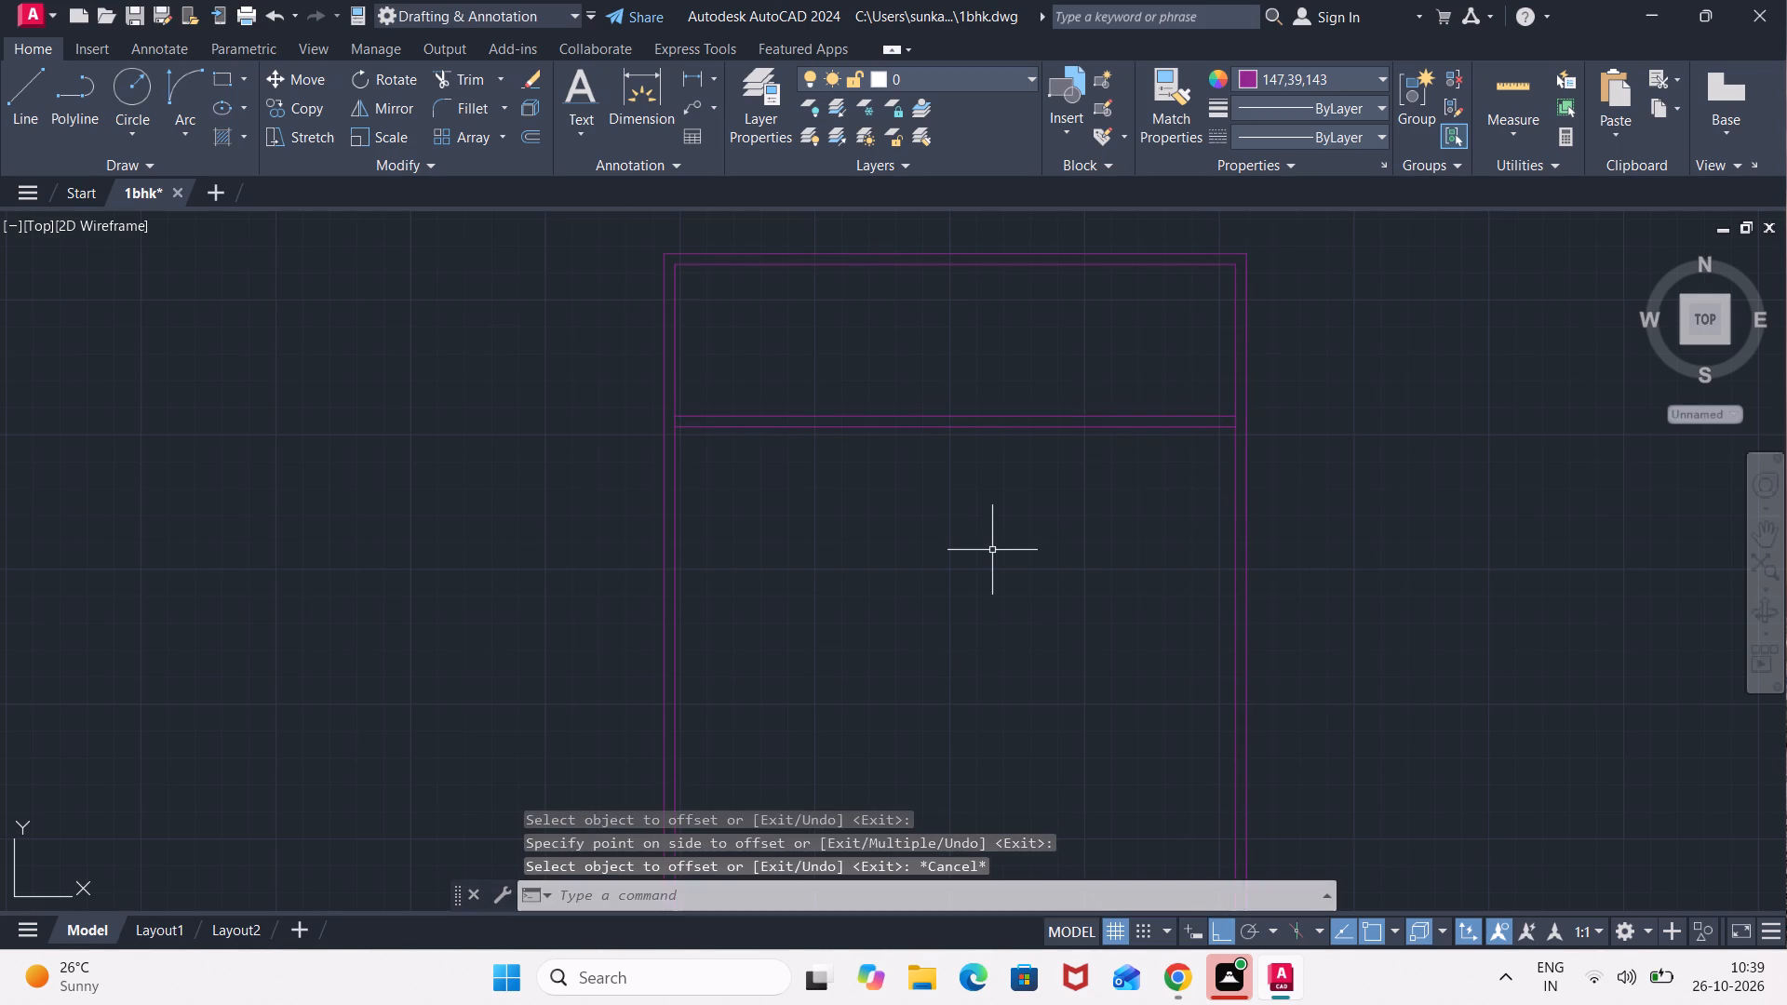
Trim the inner outline's vertical sides between the two horizontal crosslines at both ends.
text(tr)
key(Return)
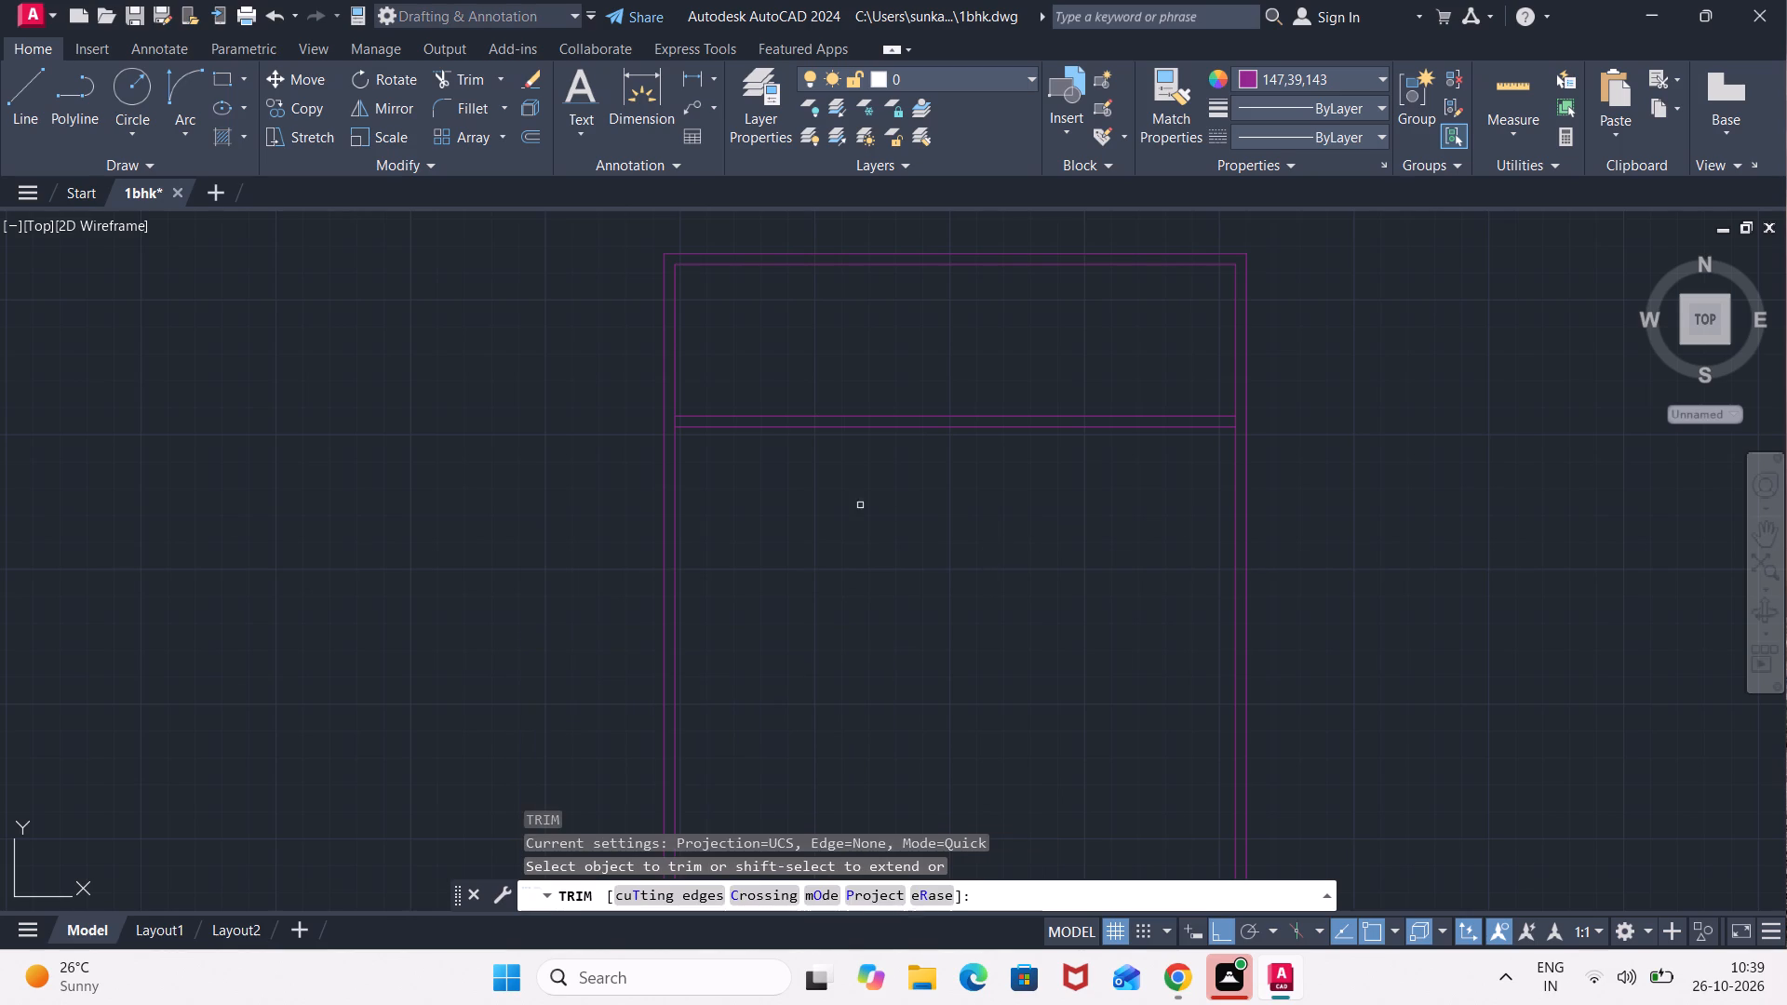
scroll(683, 427, up, 2)
click(667, 416)
click(651, 415)
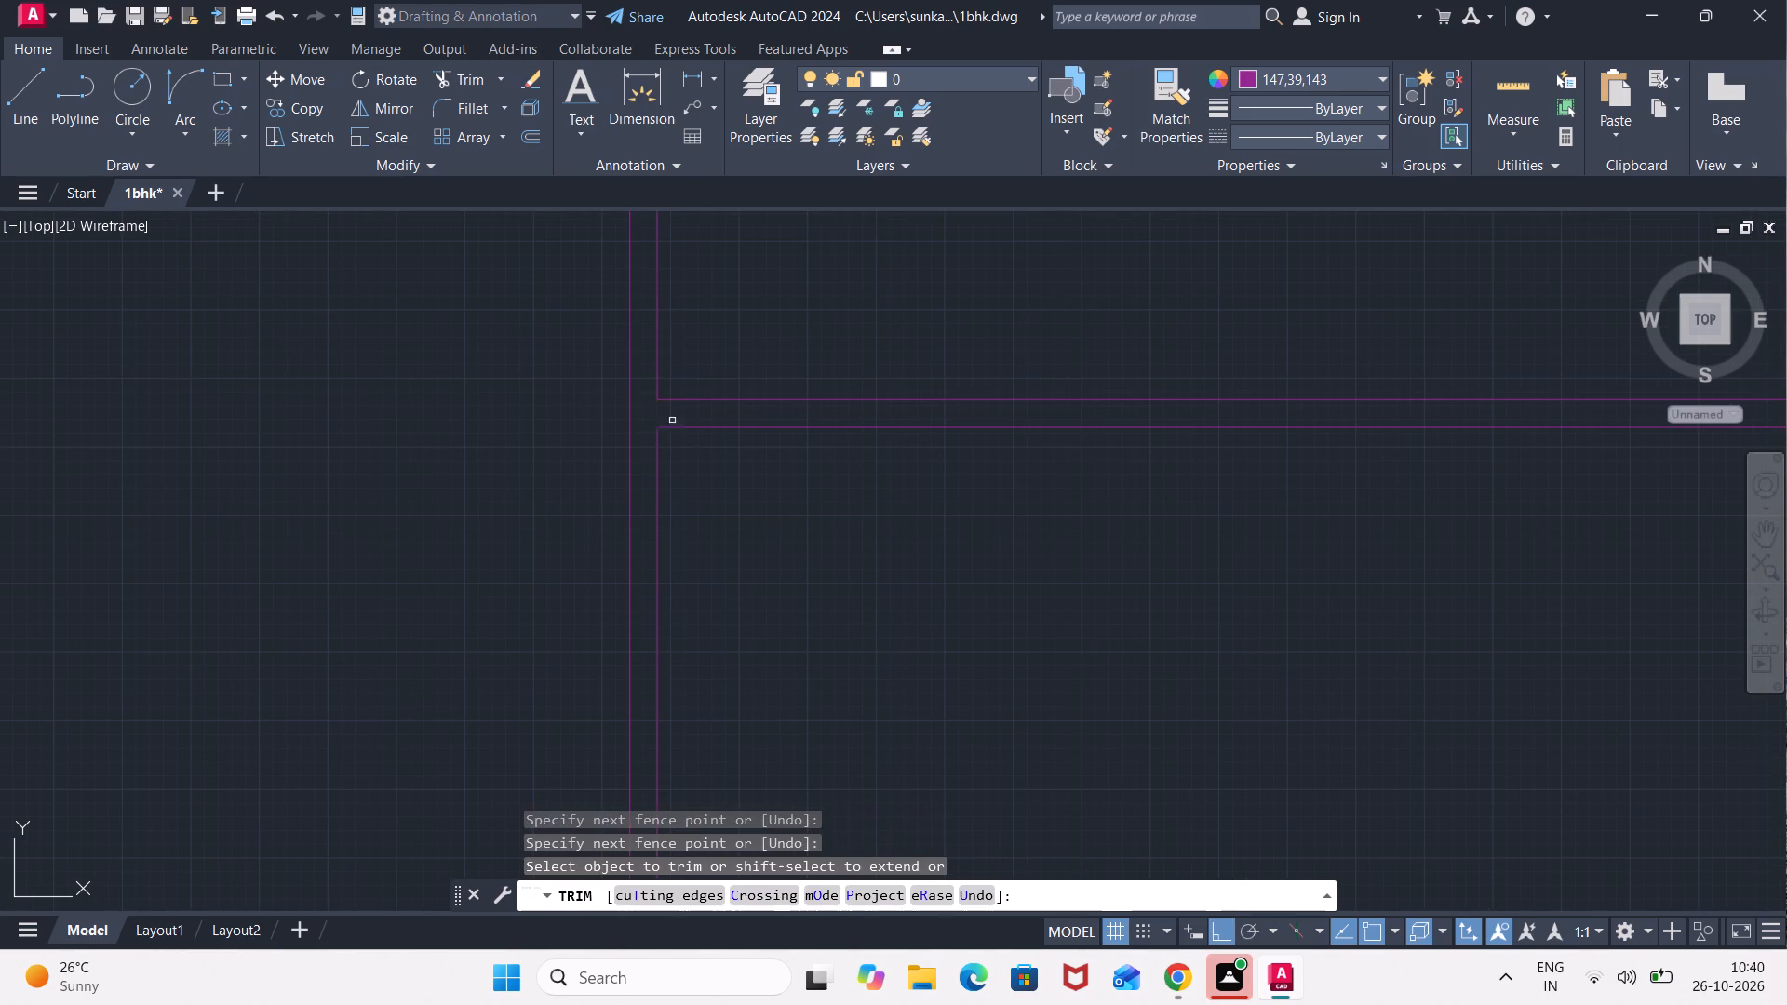
scroll(914, 545, down, 3)
middle_drag(1124, 601, 879, 555)
scroll(1014, 507, up, 3)
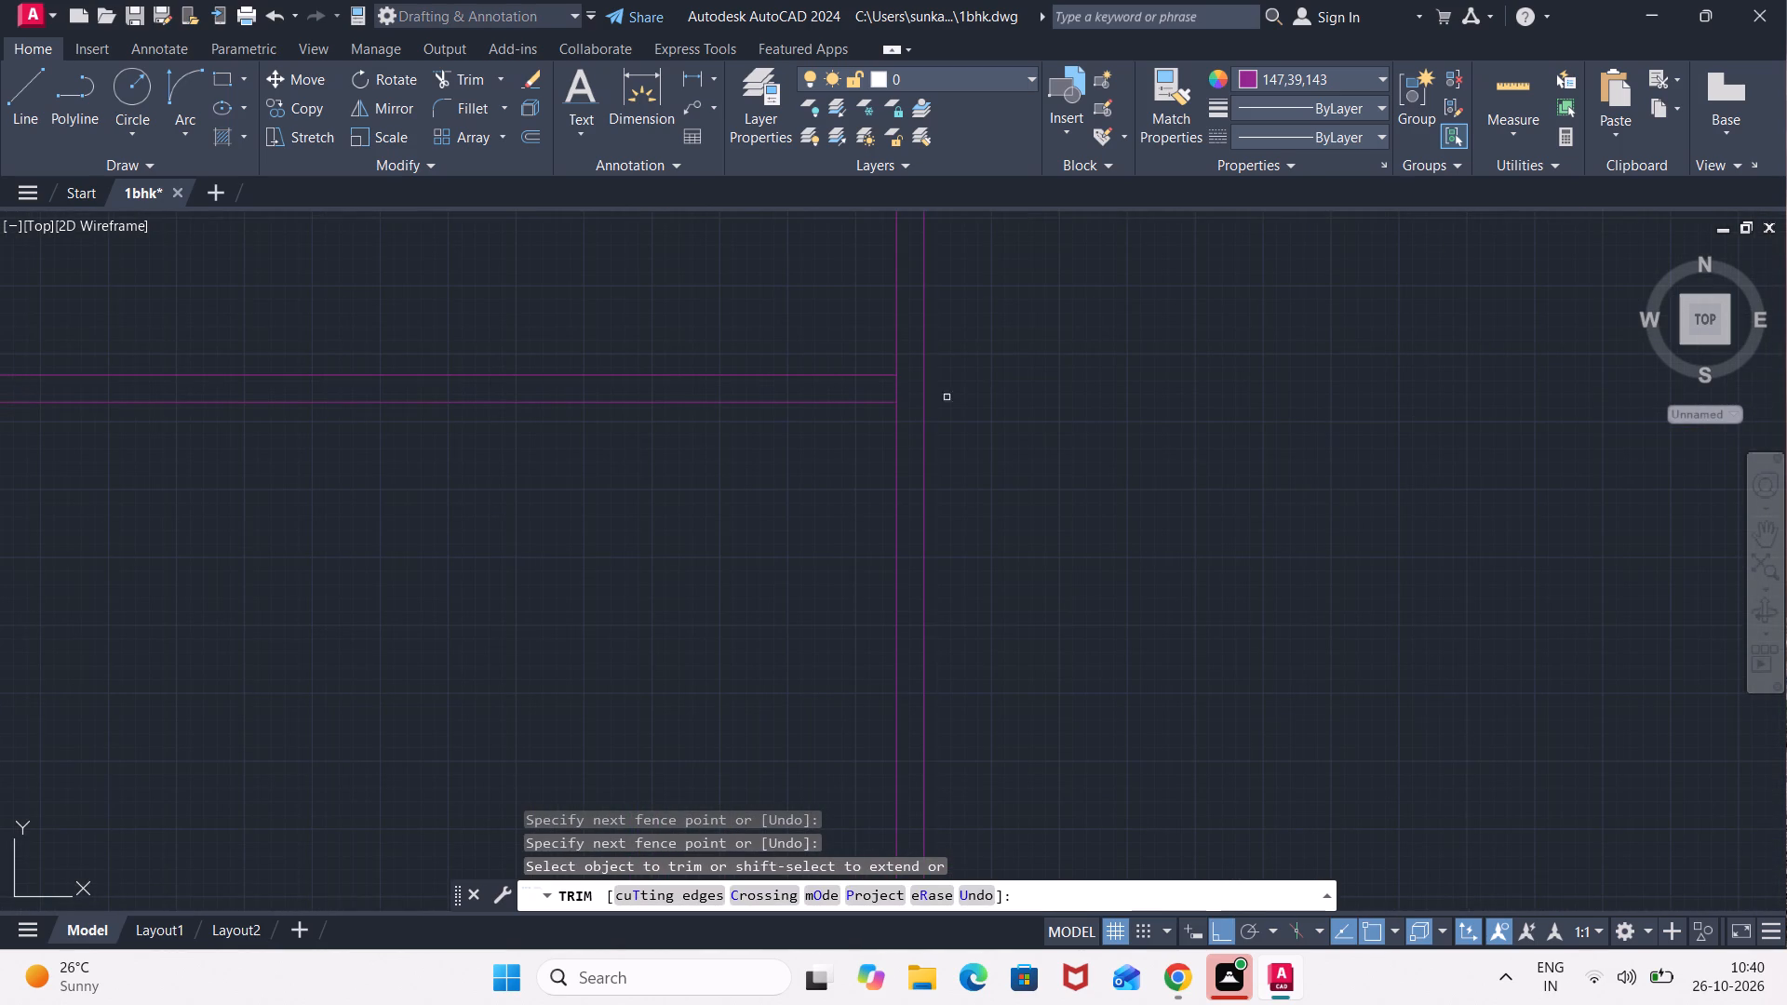
click(907, 395)
click(889, 394)
scroll(841, 497, down, 1)
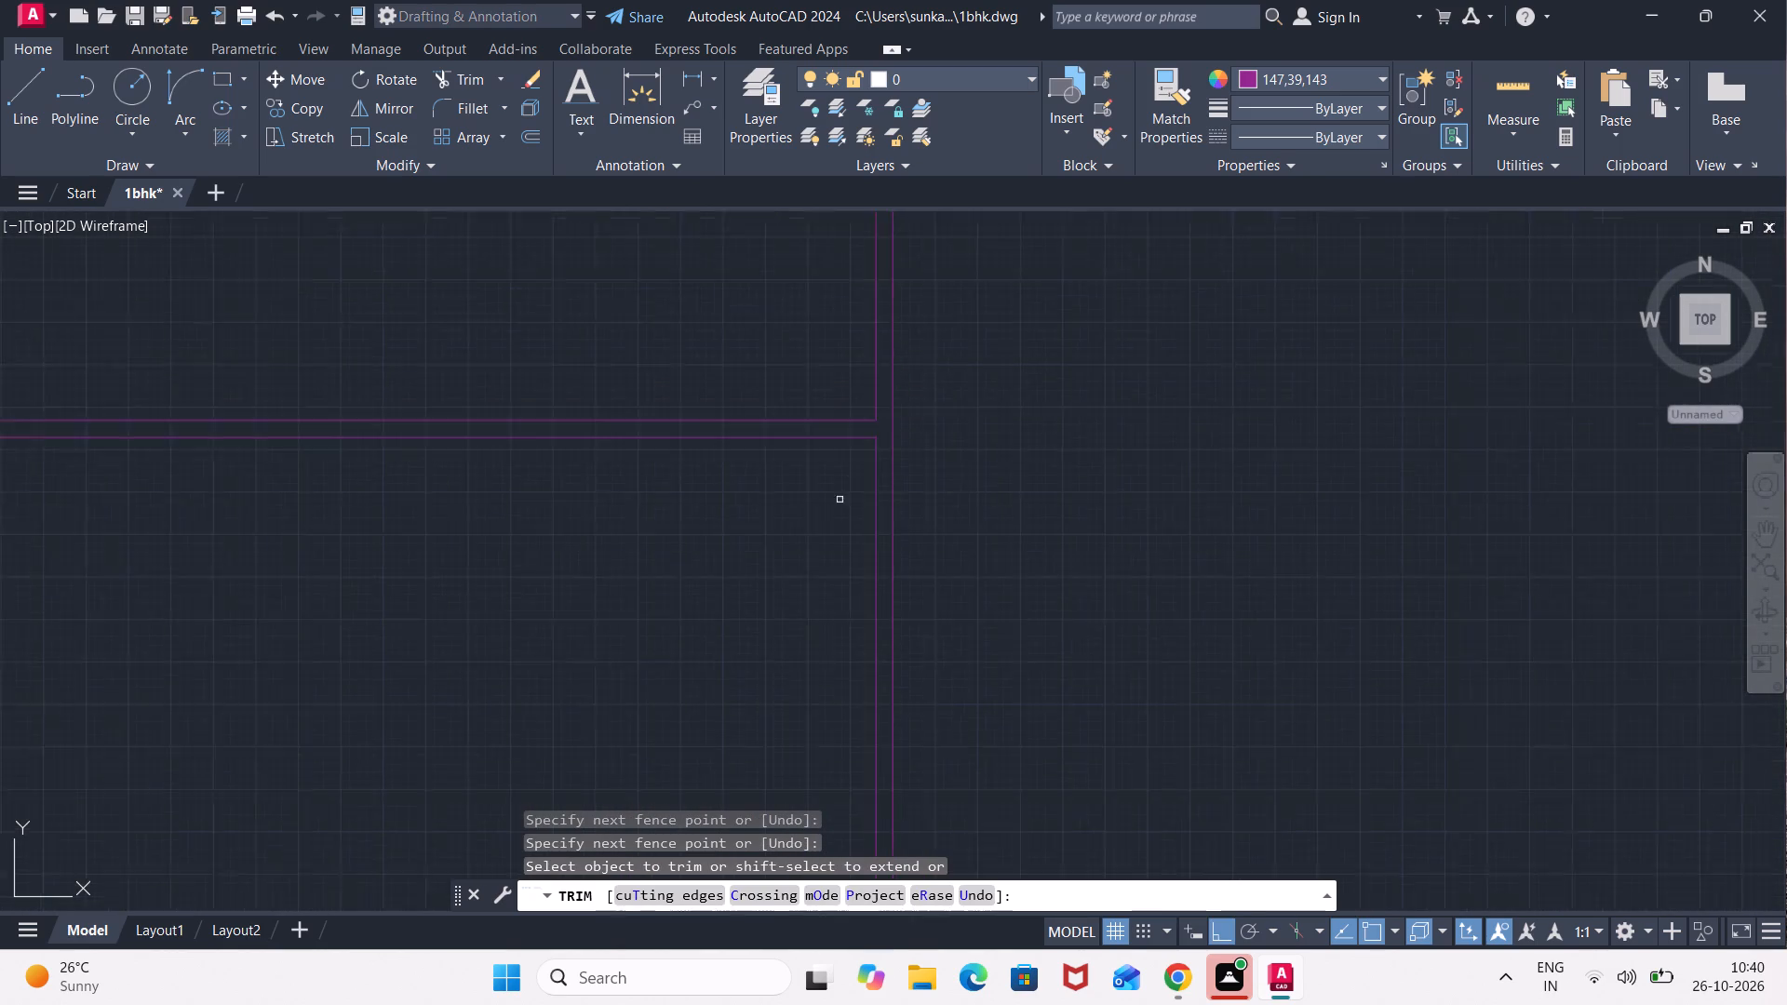
scroll(840, 501, down, 2)
middle_drag(746, 541, 878, 542)
key(Escape)
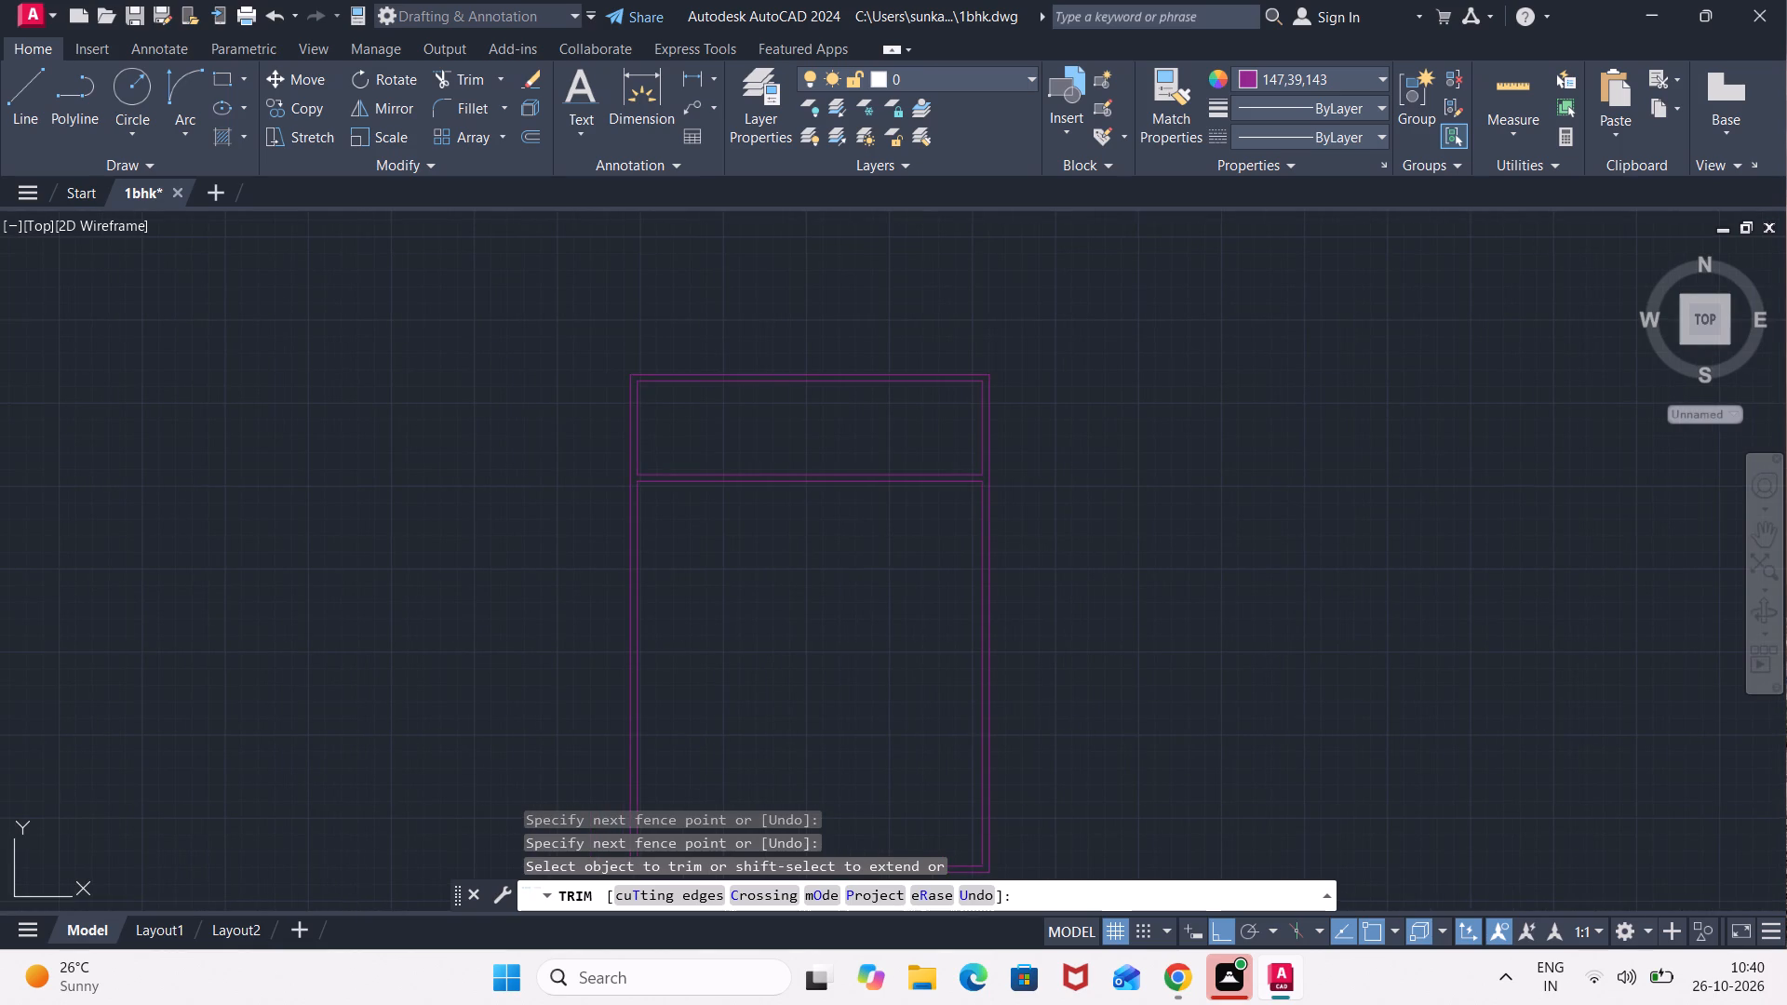
Draw the left fold triangle from the lower crossline's midpoint to the inner left side, 1' horizontally inward, and back to the midpoint.
key(l)
key(Return)
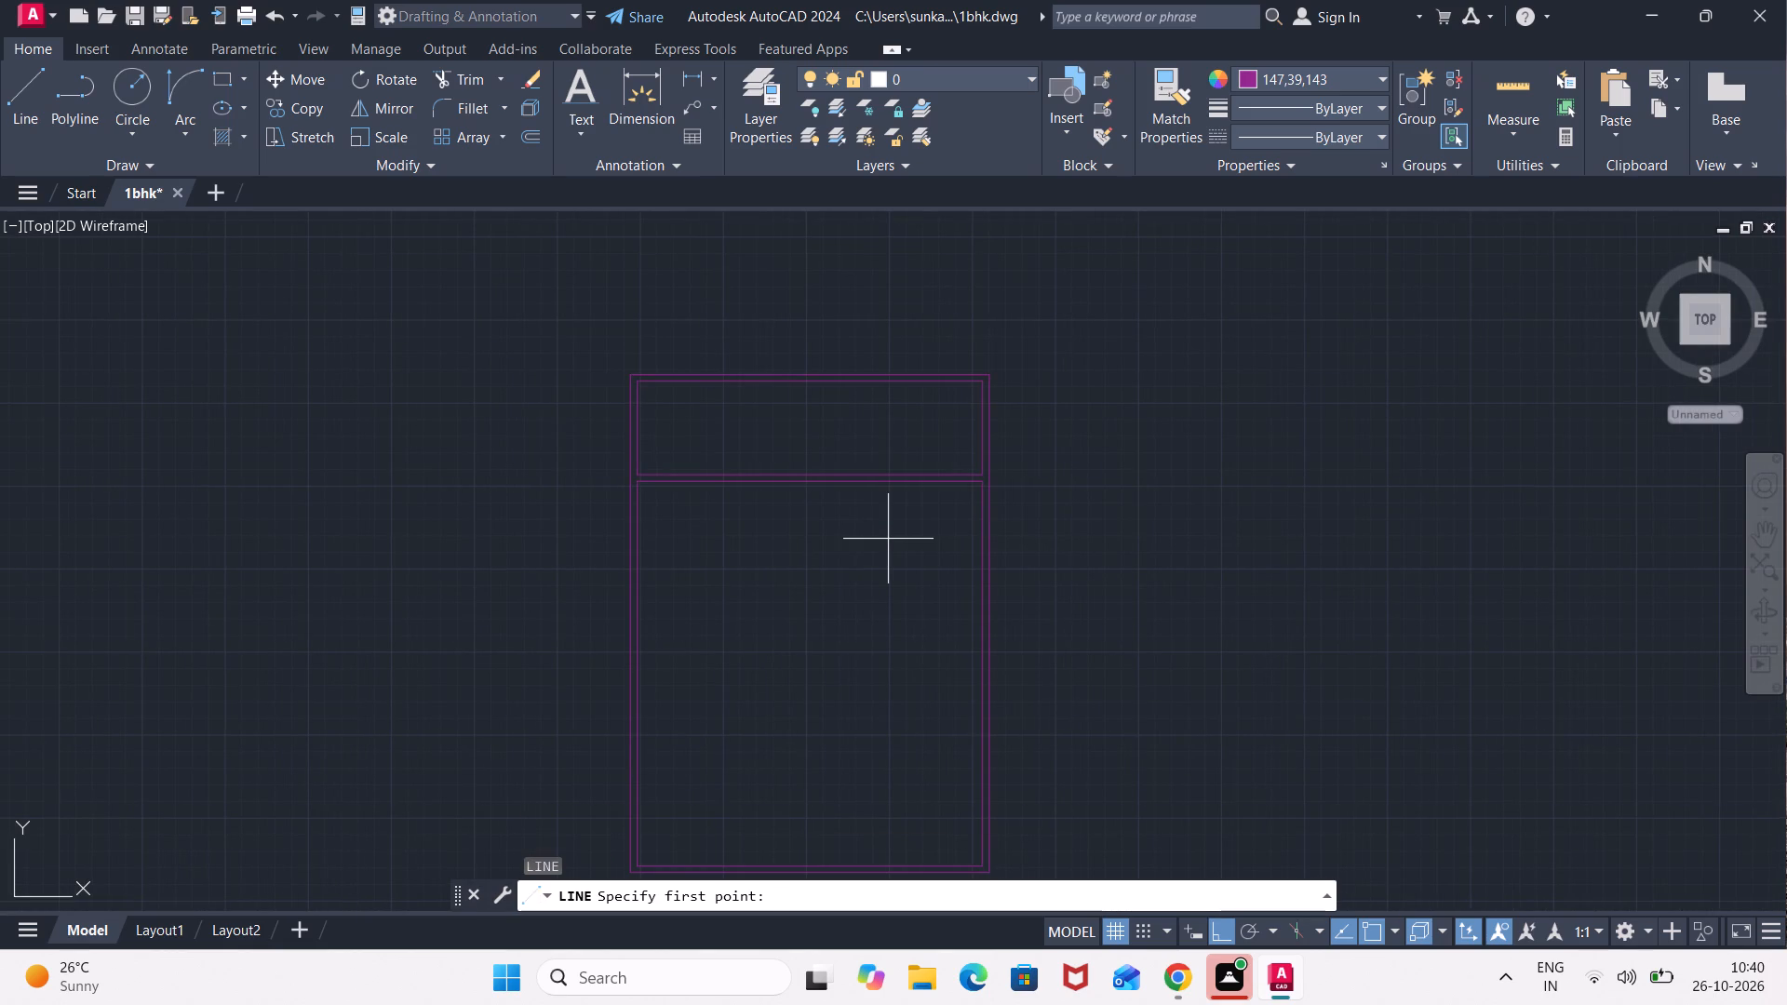
click(806, 485)
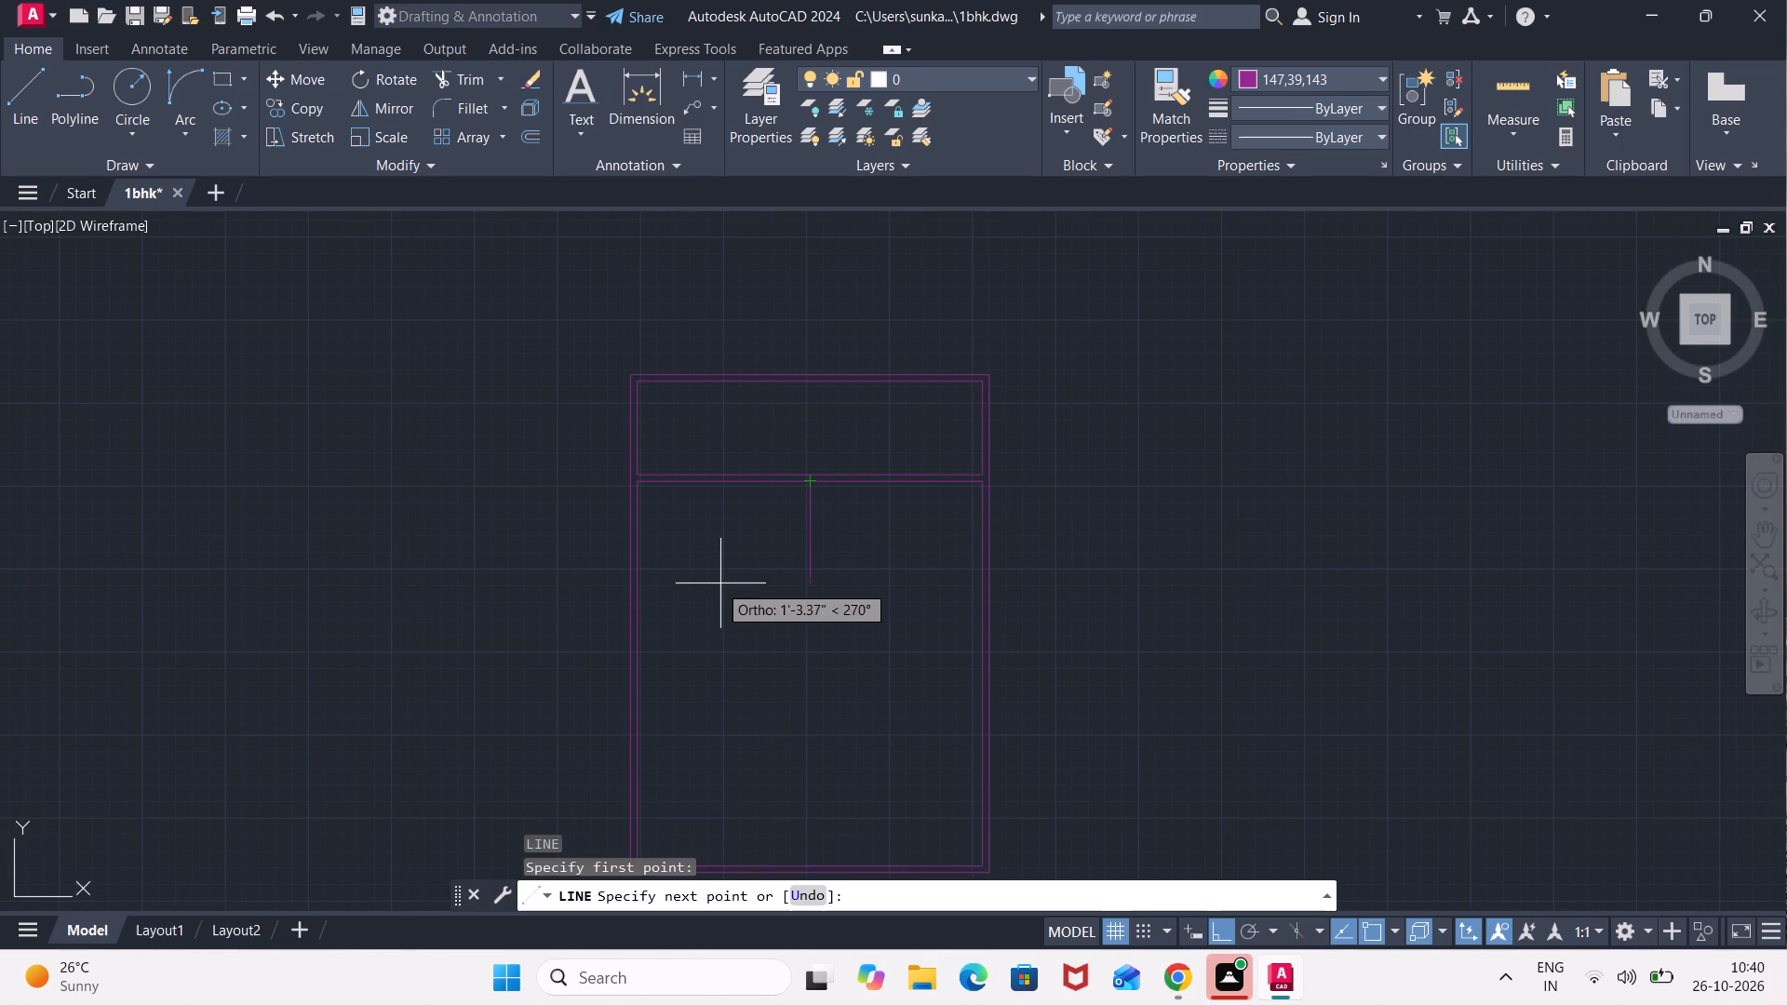
key(F8)
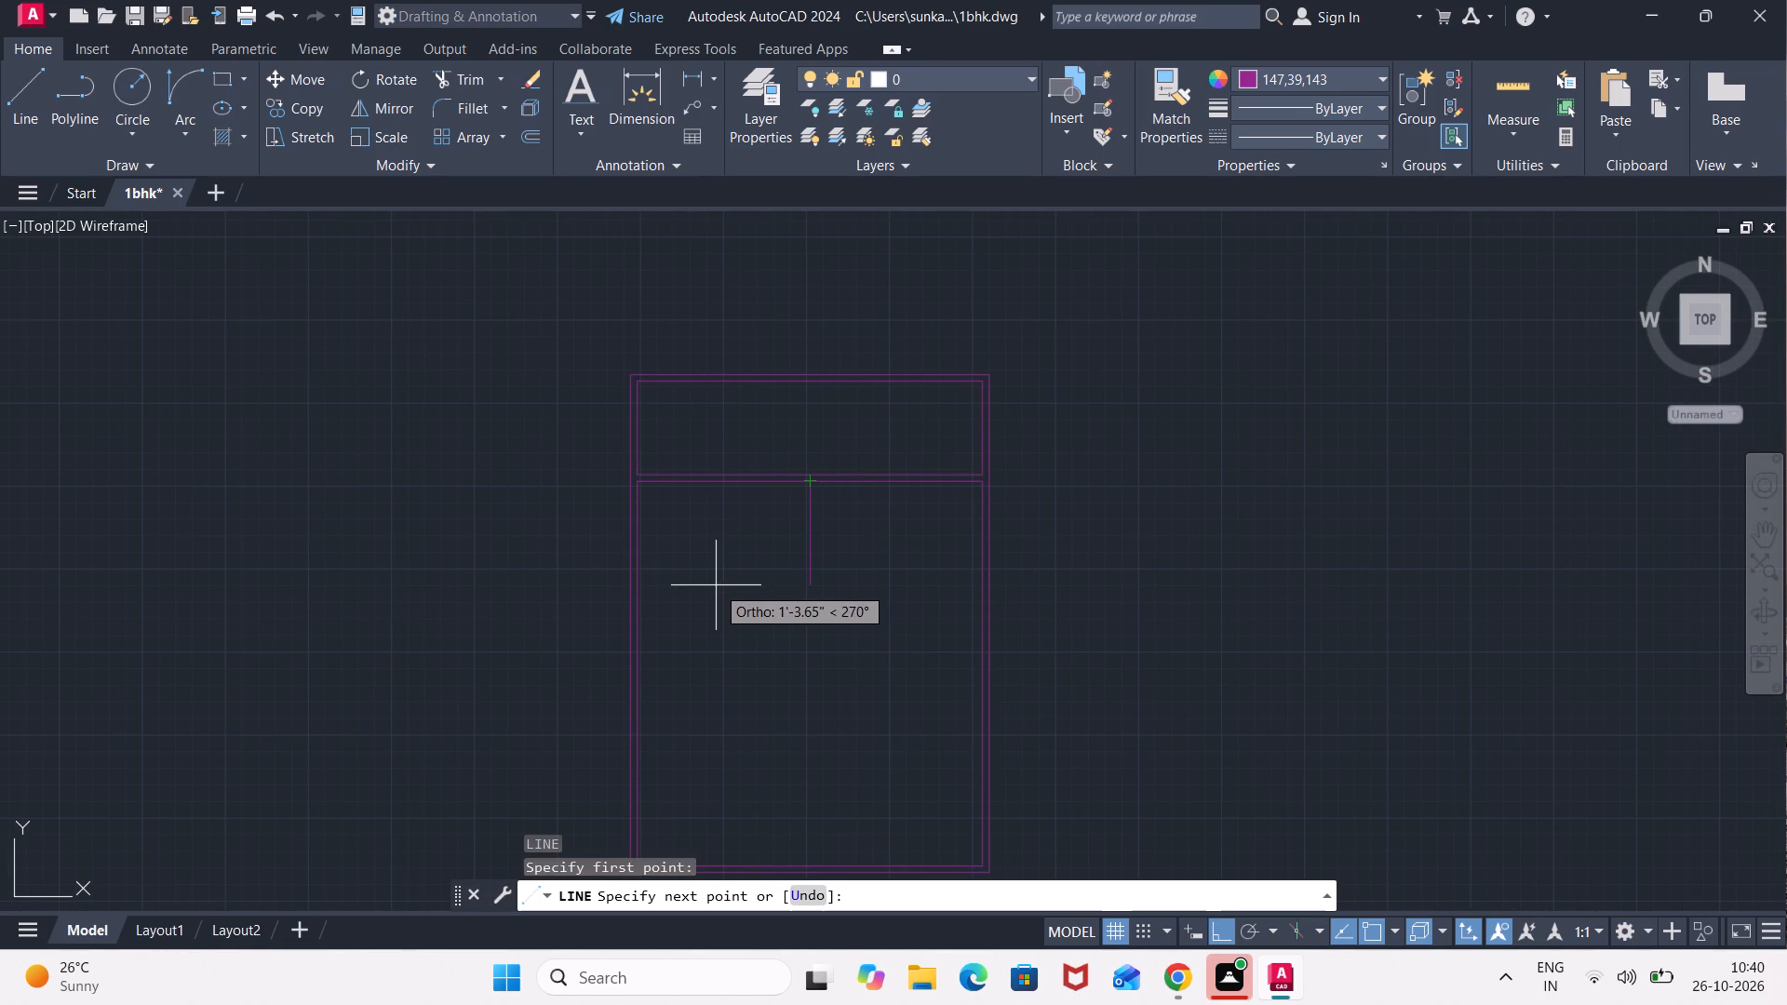
click(639, 655)
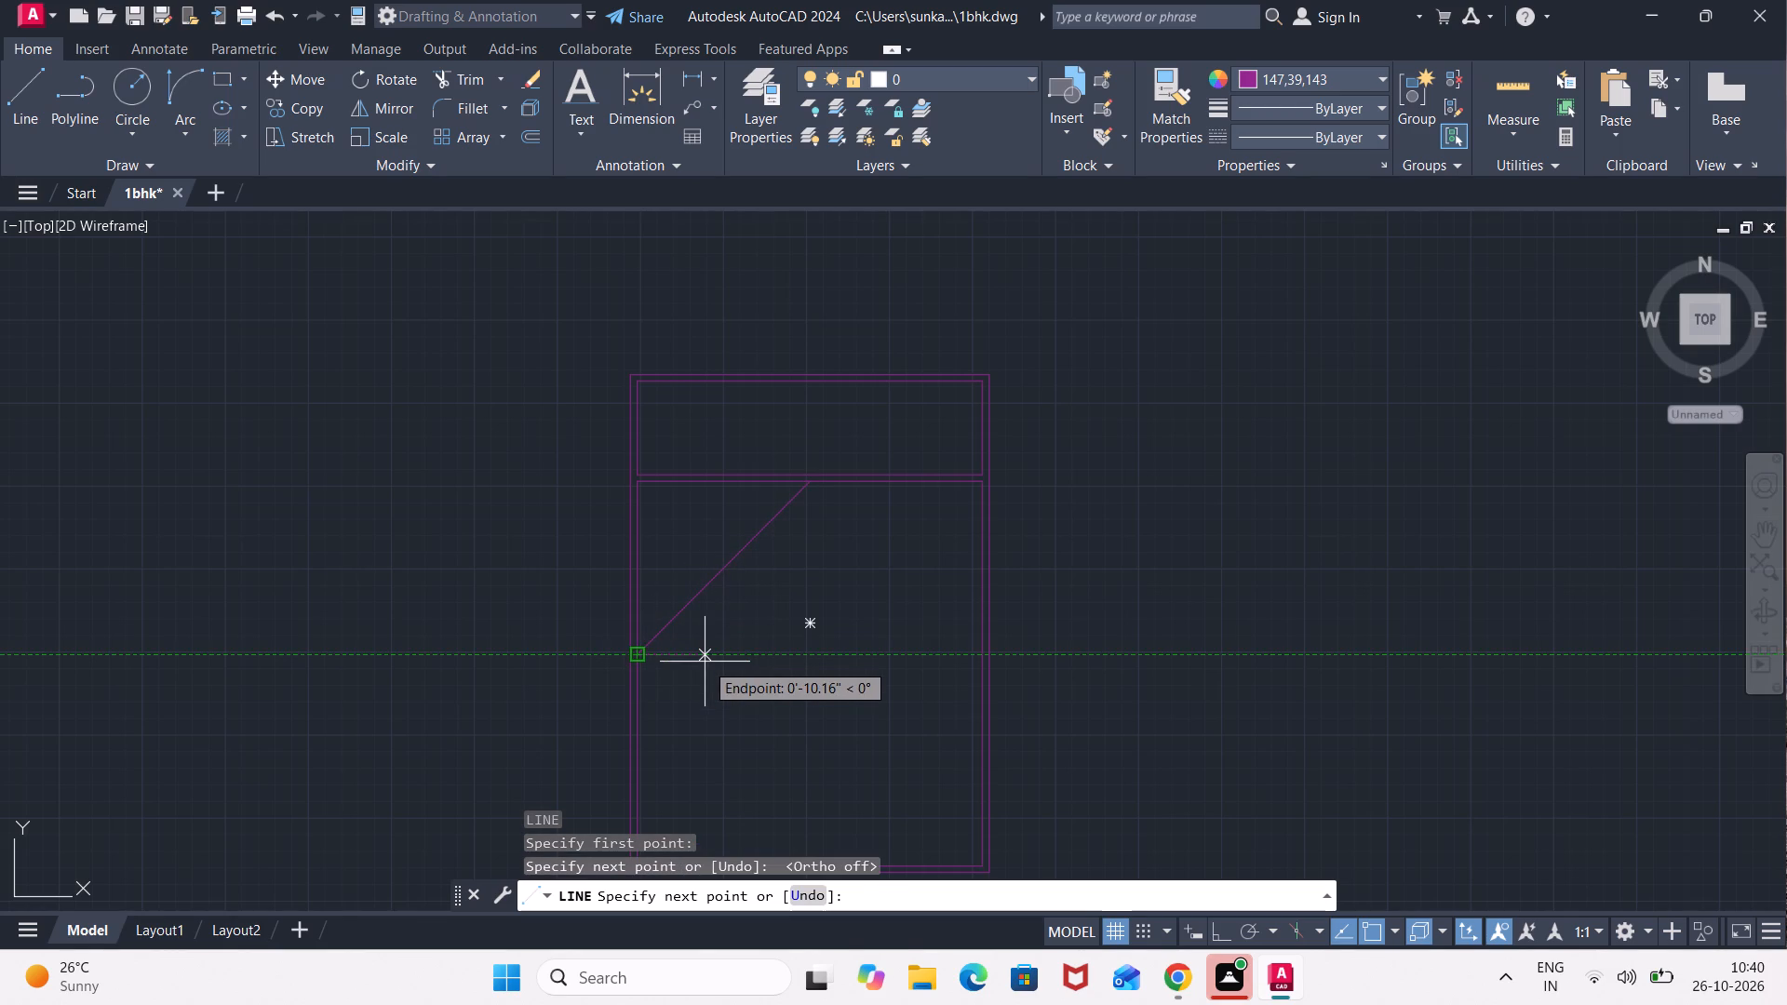
text(1')
key(Return)
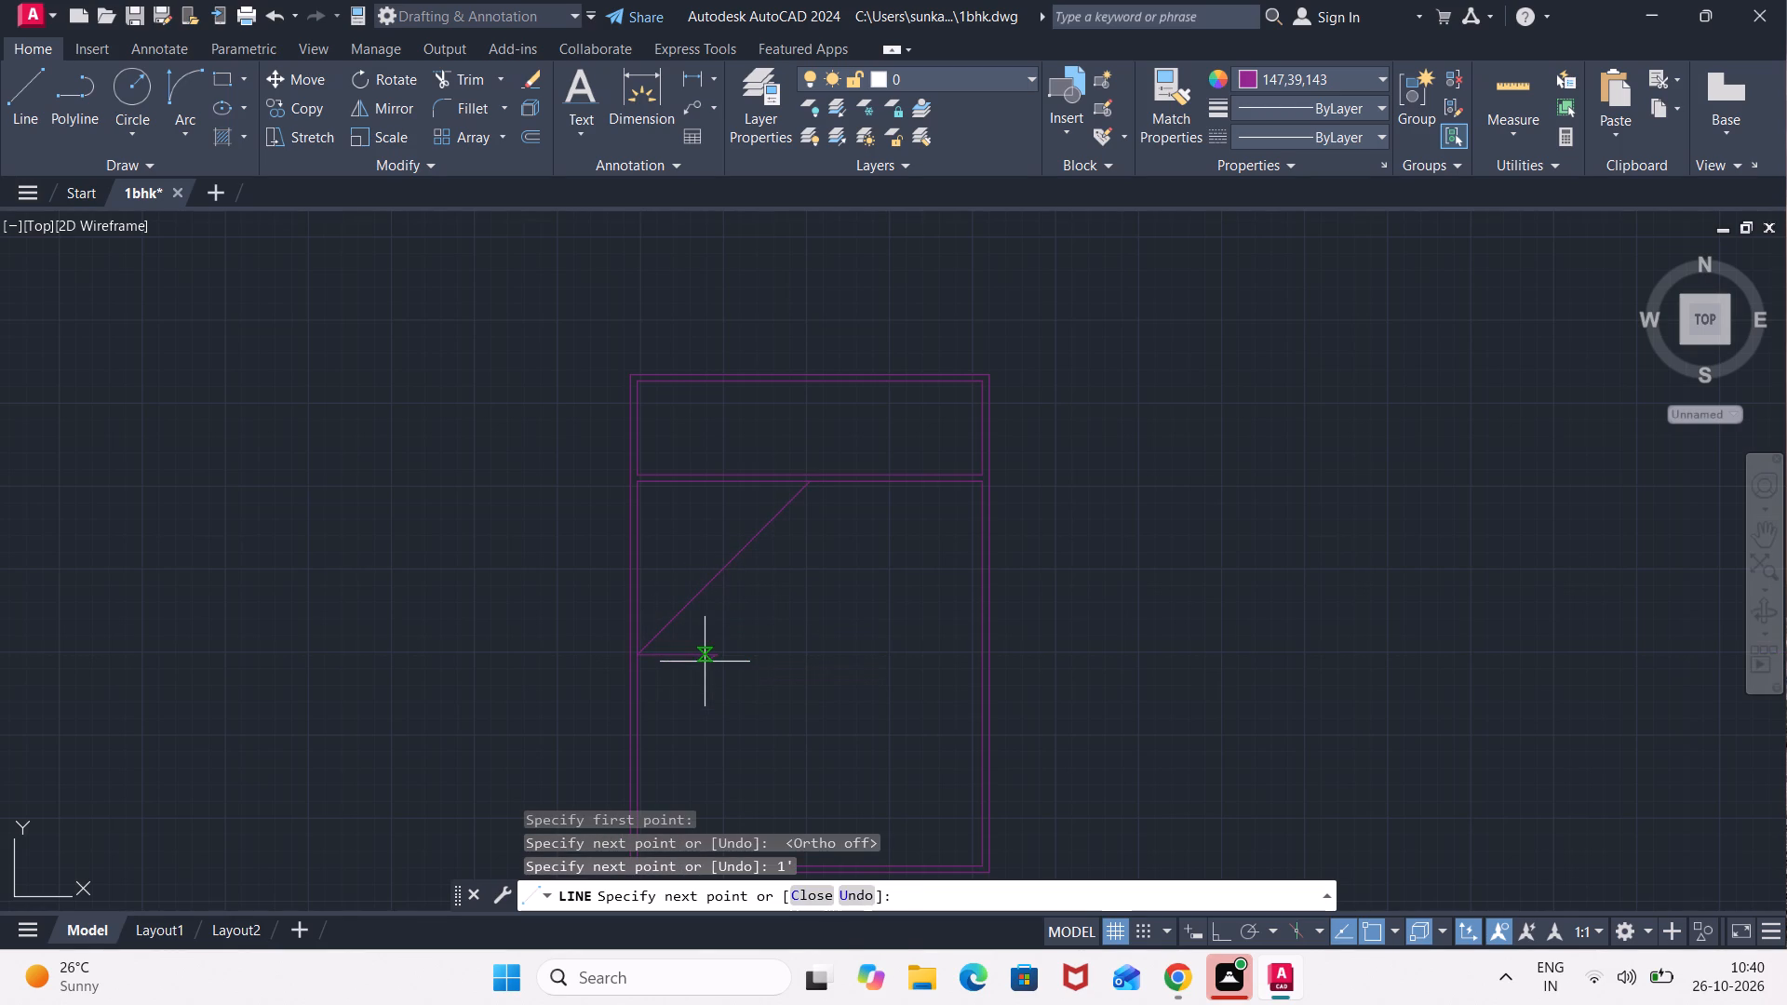
click(811, 481)
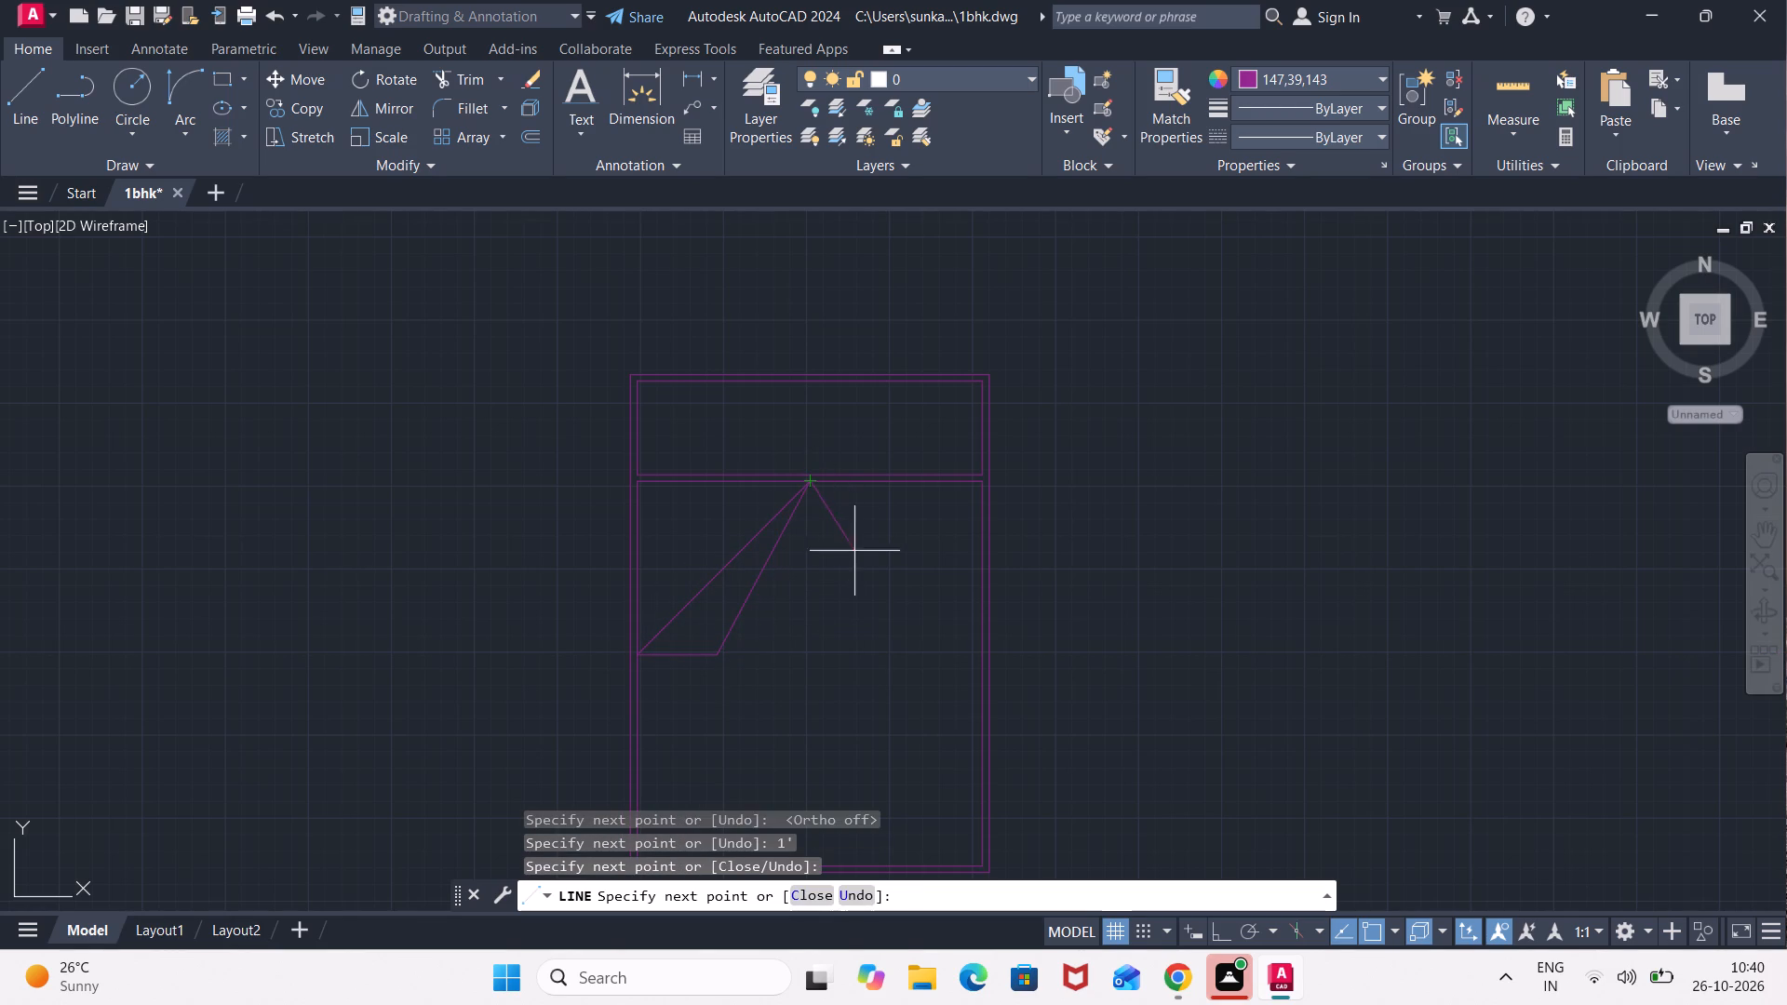
Draw the matching right fold triangle from the midpoint to the inner right side, 1' horizontally inward, and back to the midpoint.
click(978, 648)
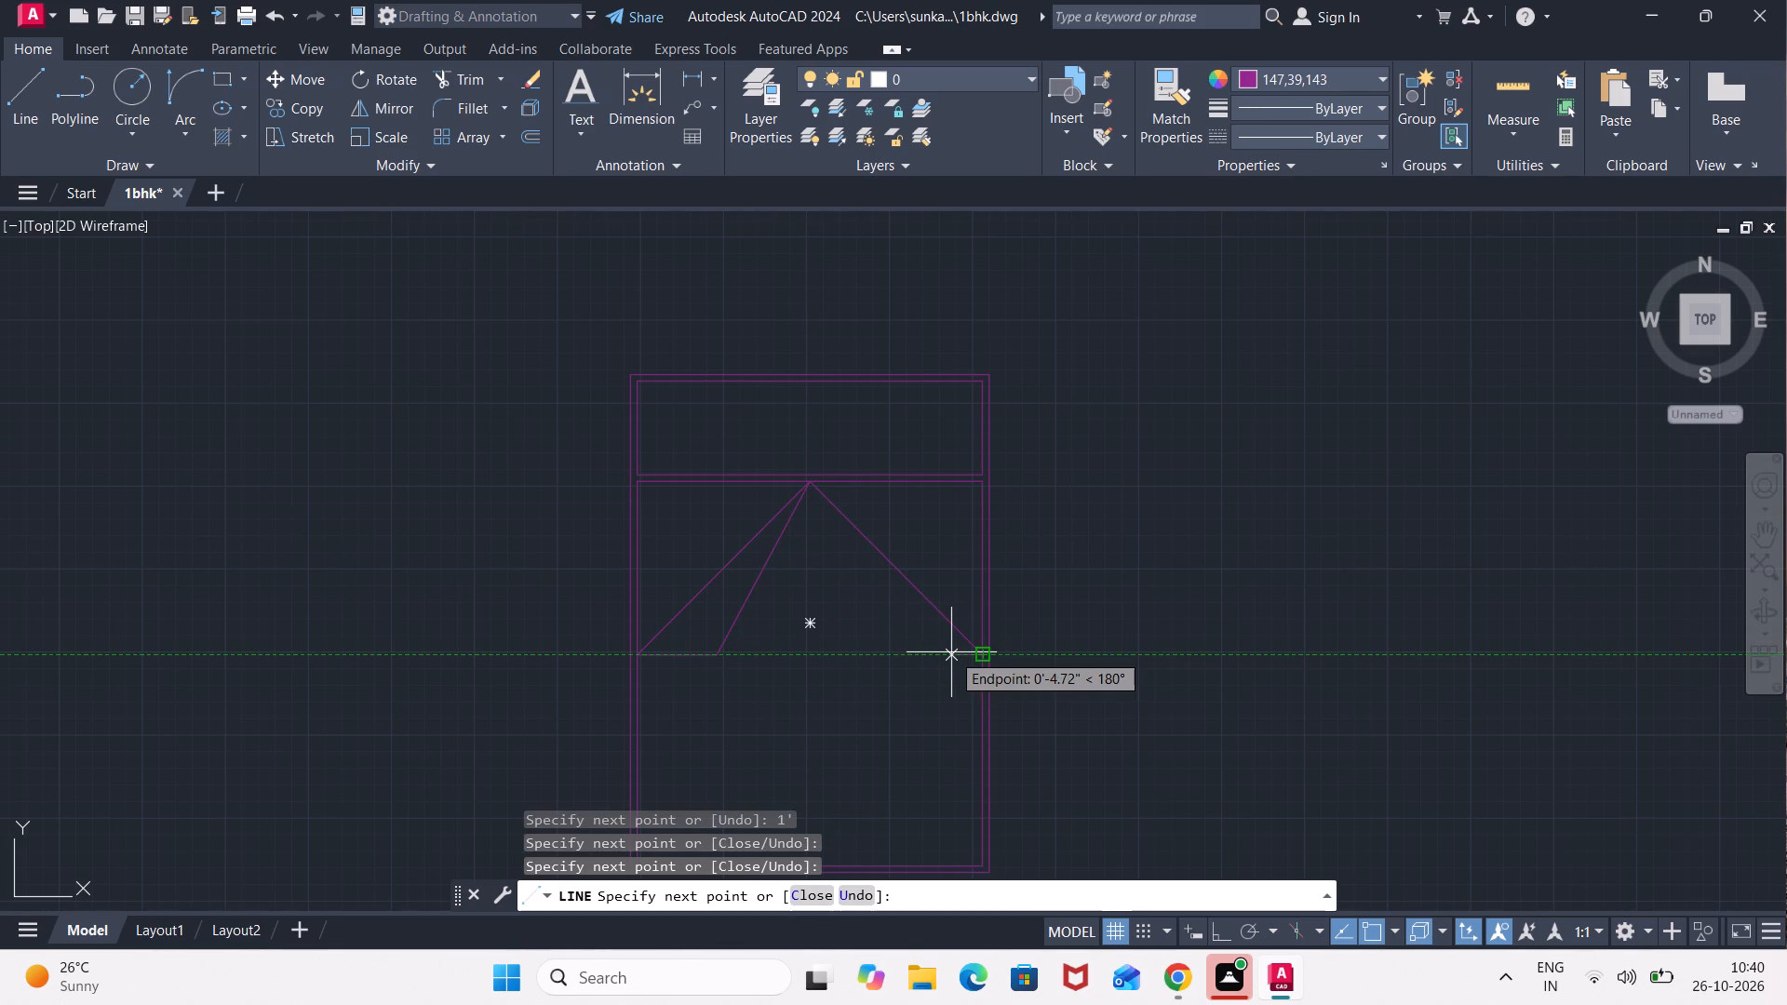
text(1')
key(Return)
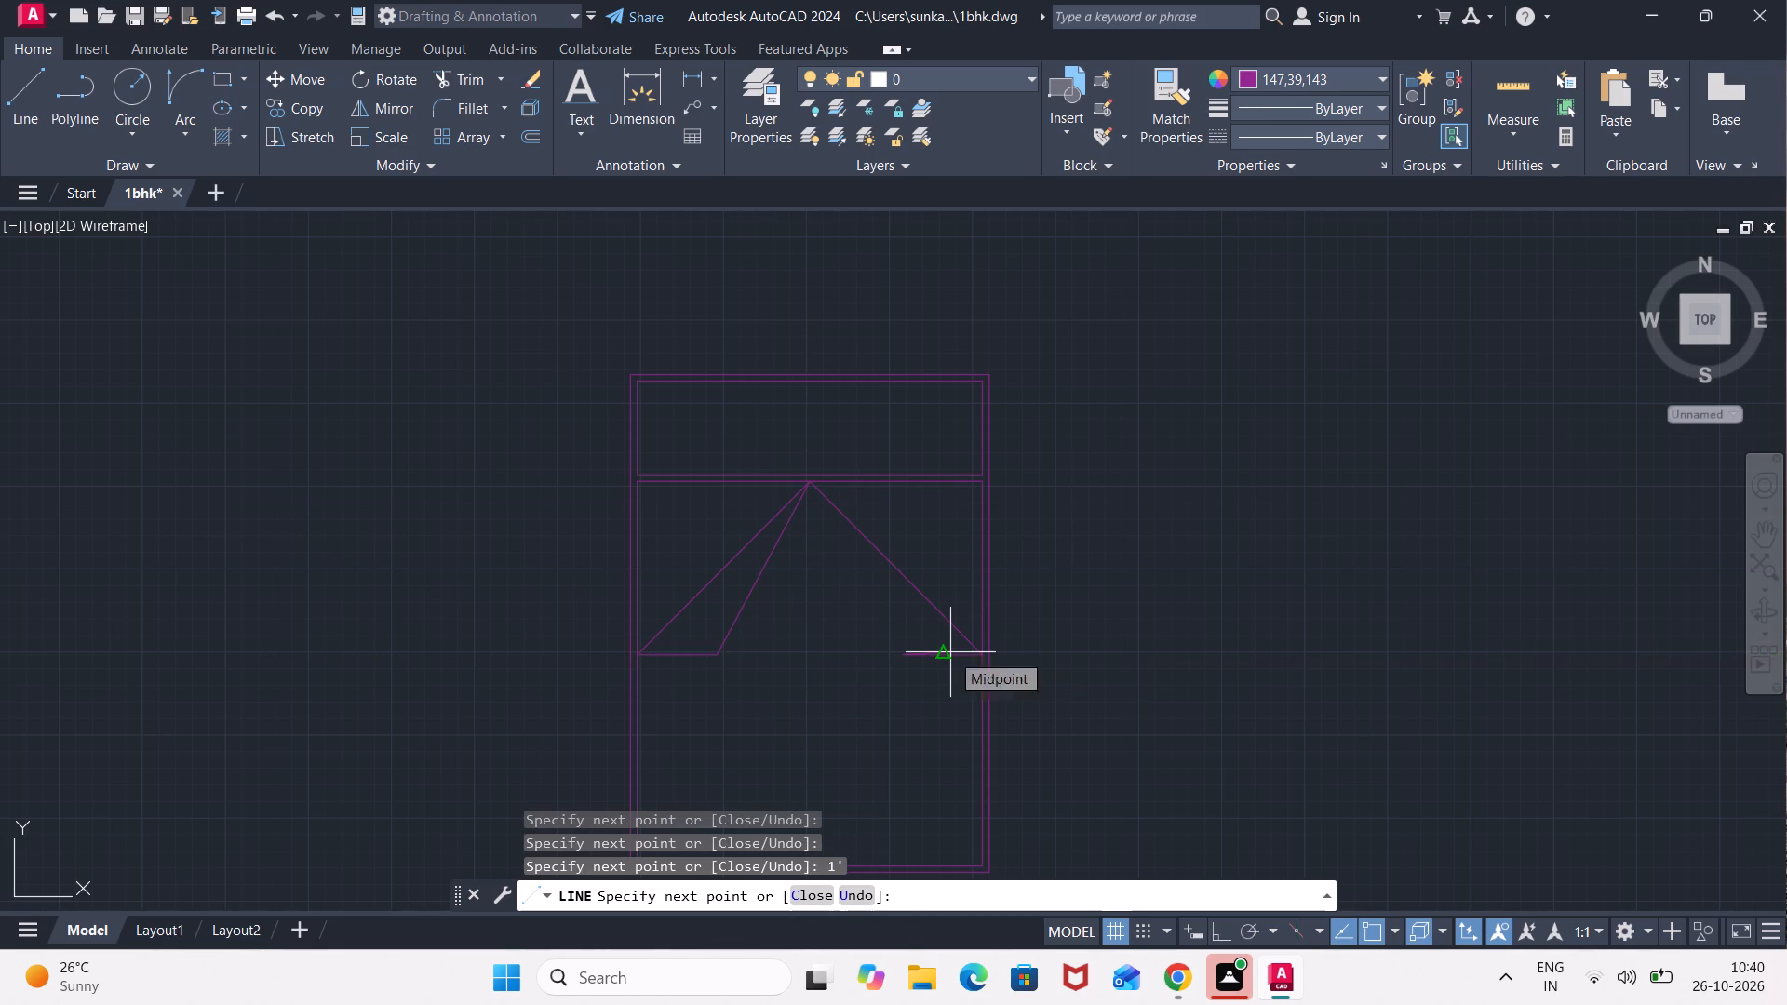
scroll(817, 502, up, 2)
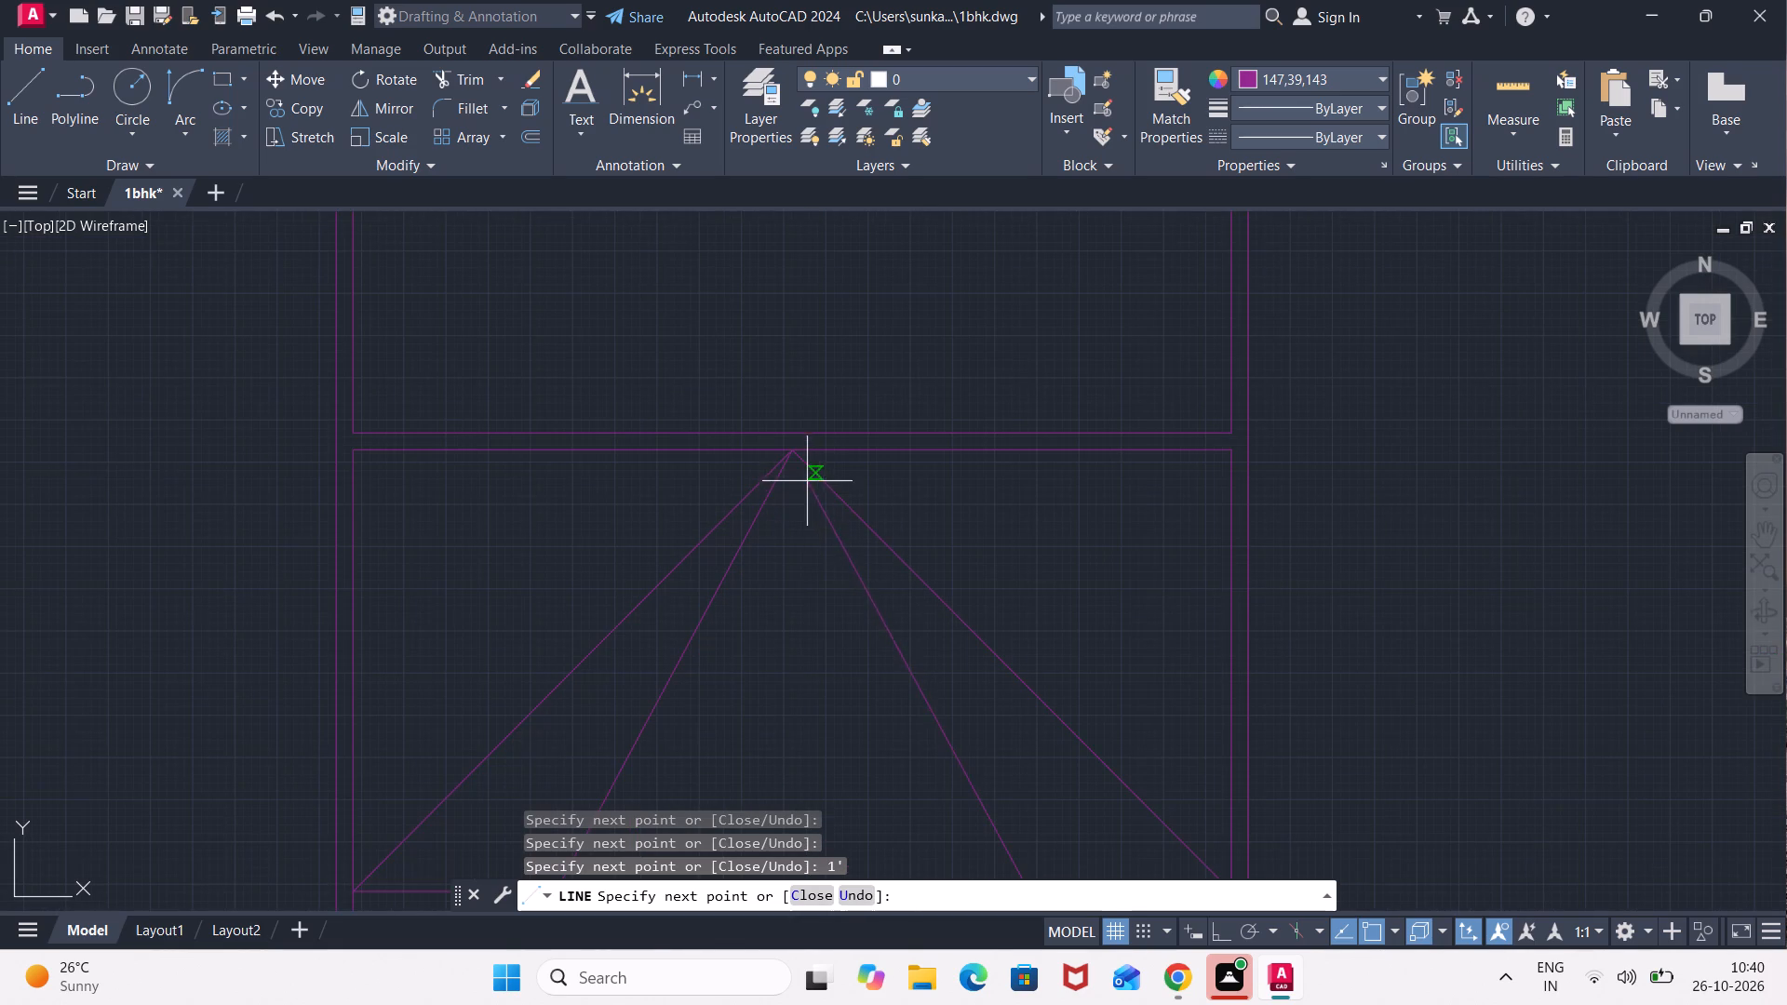
click(795, 450)
scroll(787, 477, up, 3)
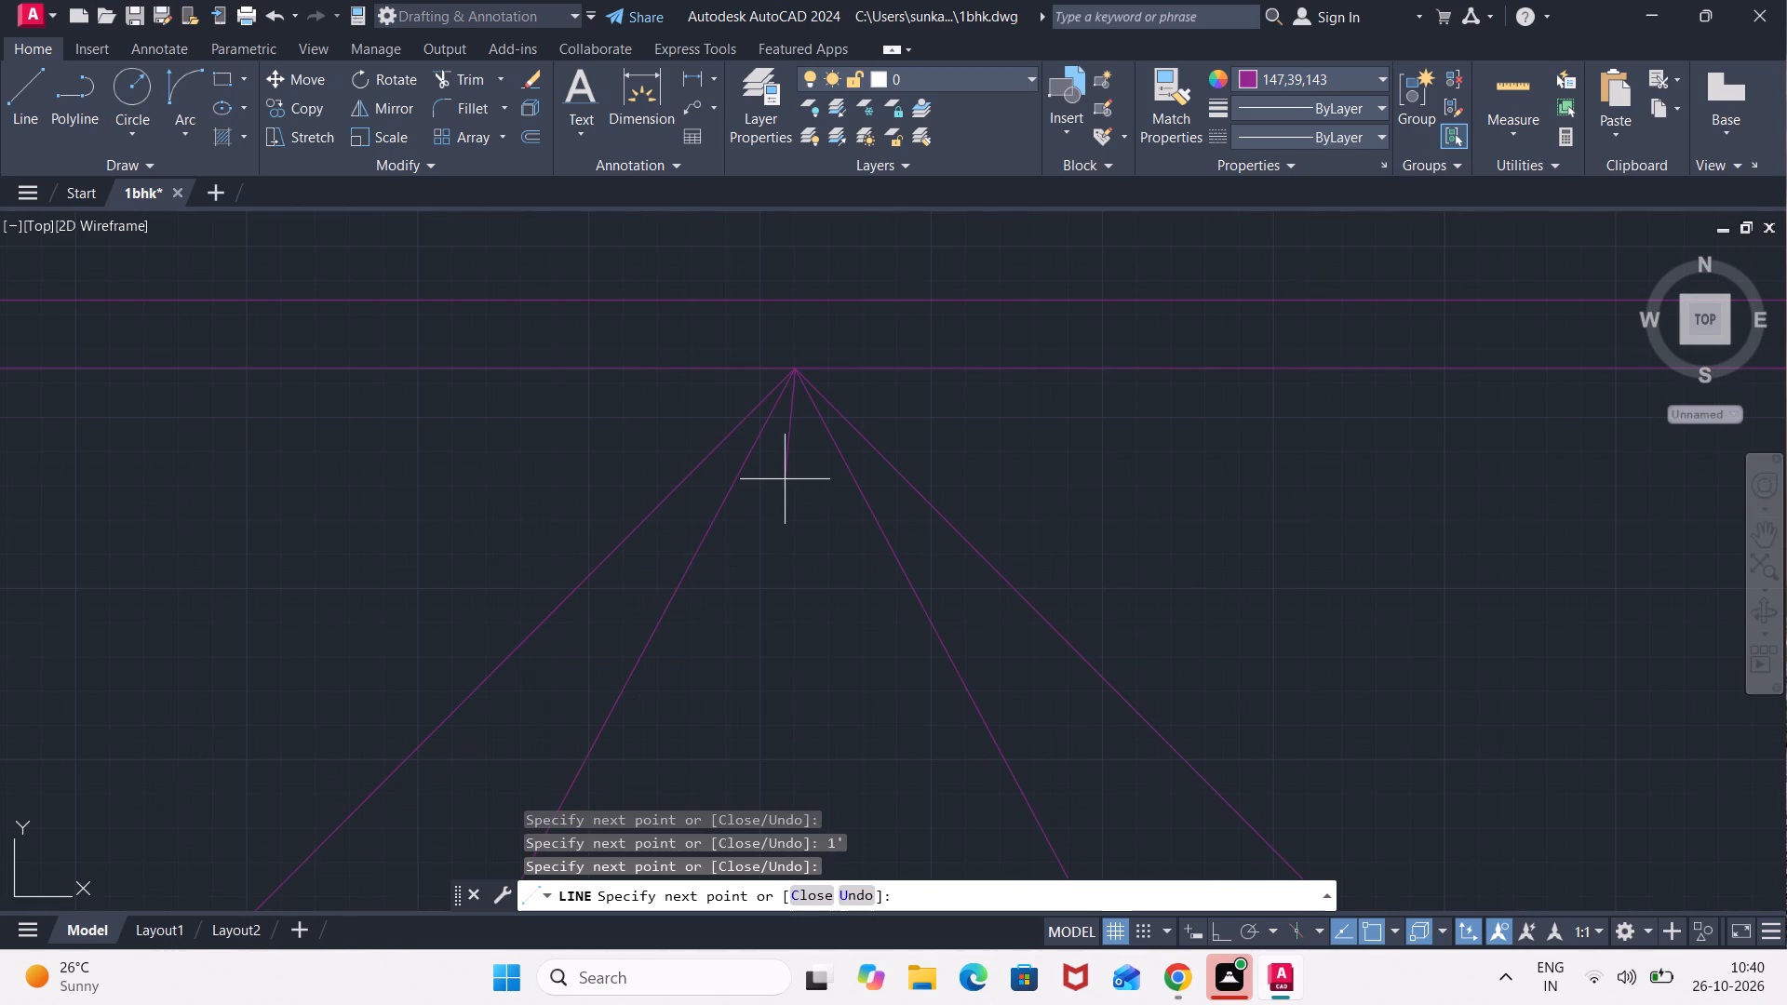
key(Escape)
Draw a vertical line from the upper crossline's midpoint to the inner top edge, dividing the headboard area in two.
text(l4)
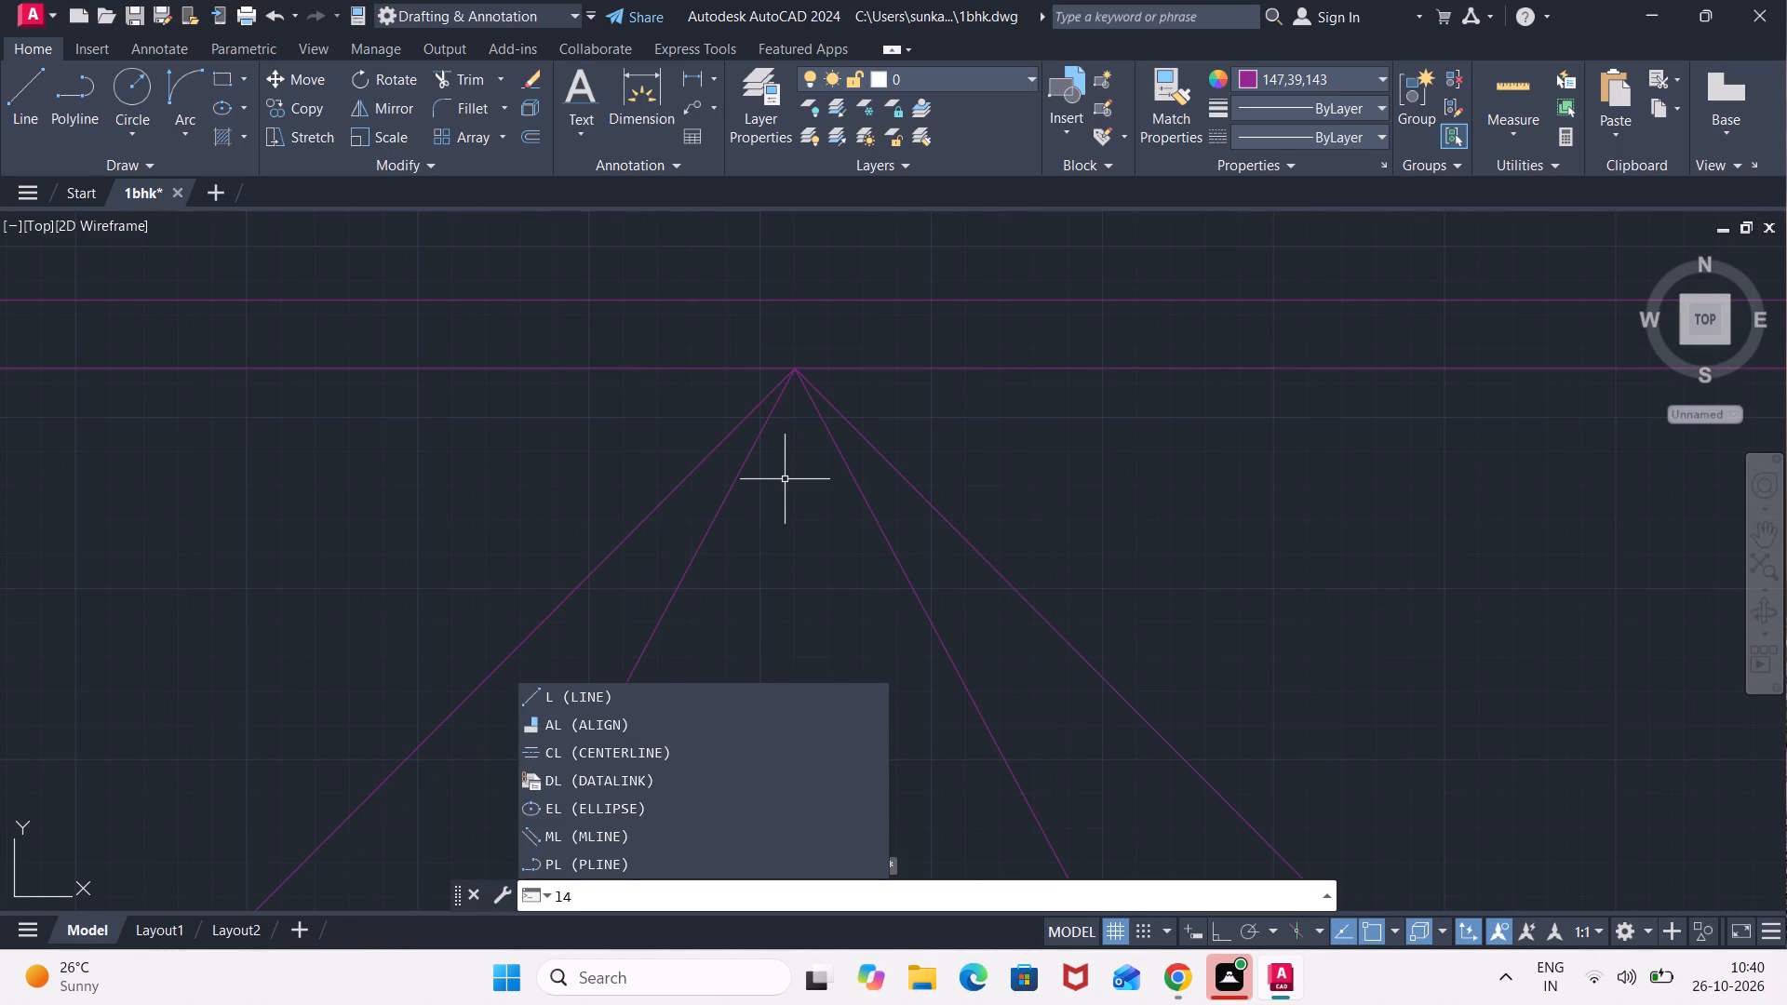
key(BackSpace)
key(Return)
scroll(799, 434, down, 3)
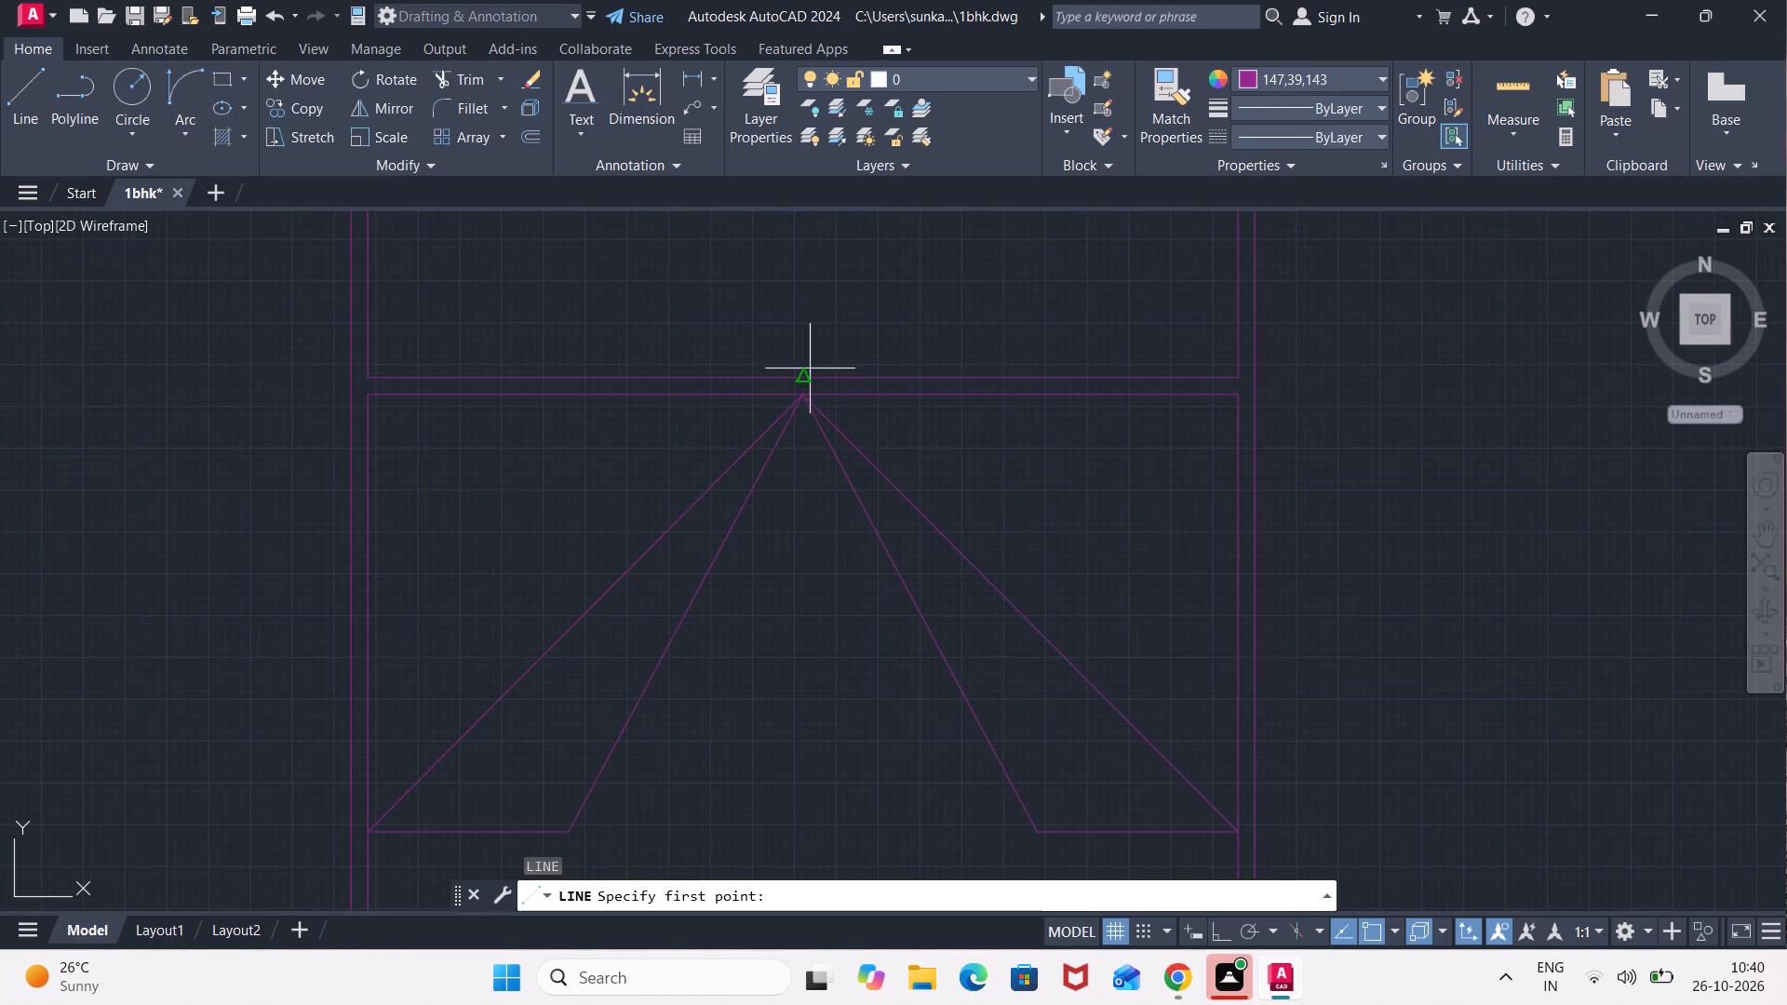
click(808, 373)
middle_drag(811, 323, 801, 427)
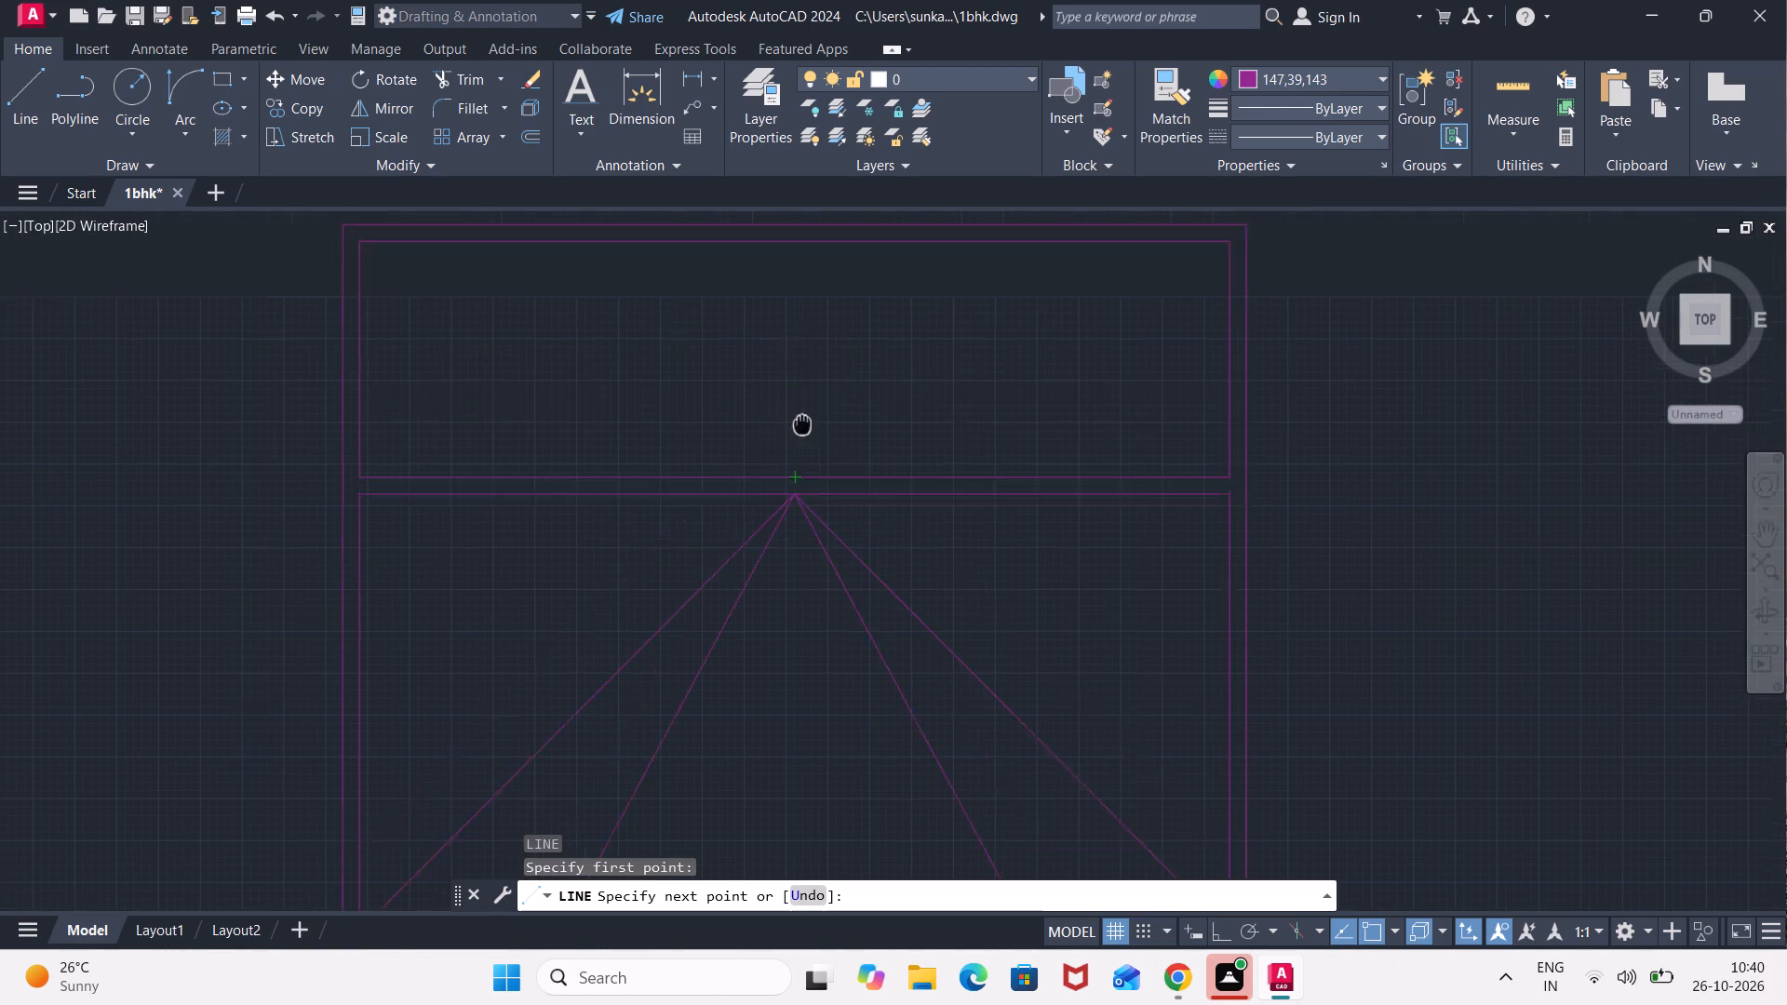
middle_drag(801, 427, 800, 494)
click(788, 315)
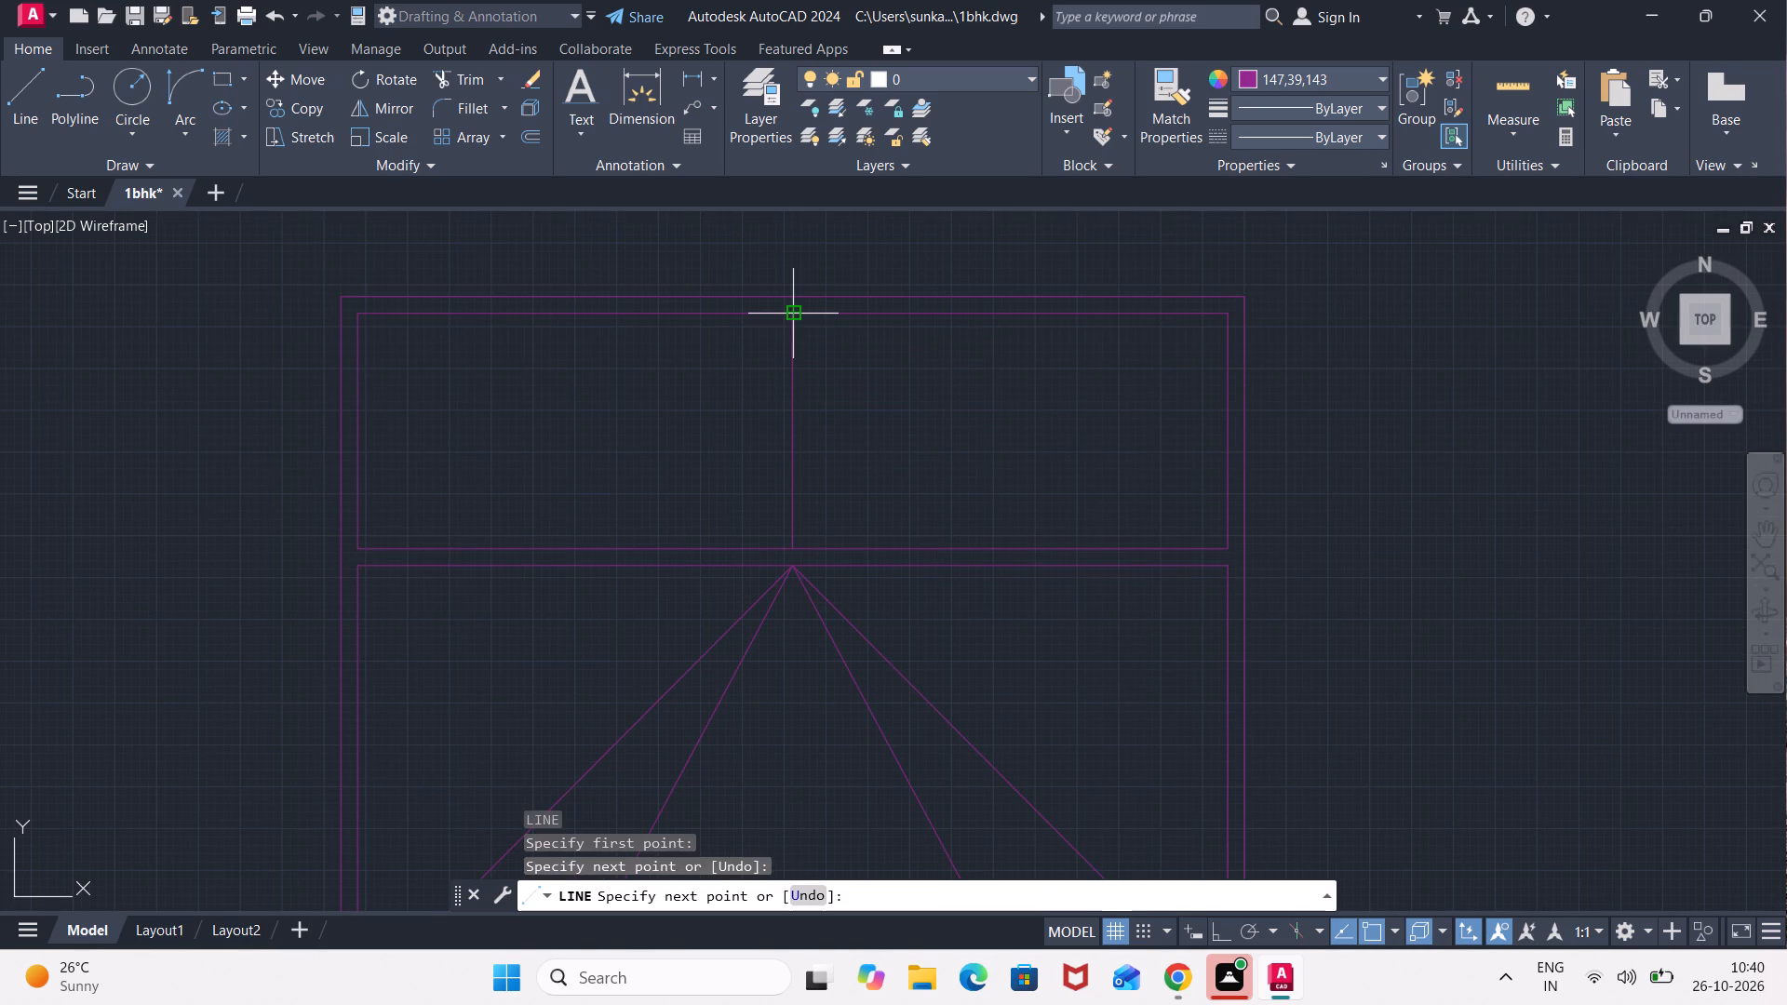
key(Escape)
Offset the vertical dividing line 0.5" to both sides.
key(o)
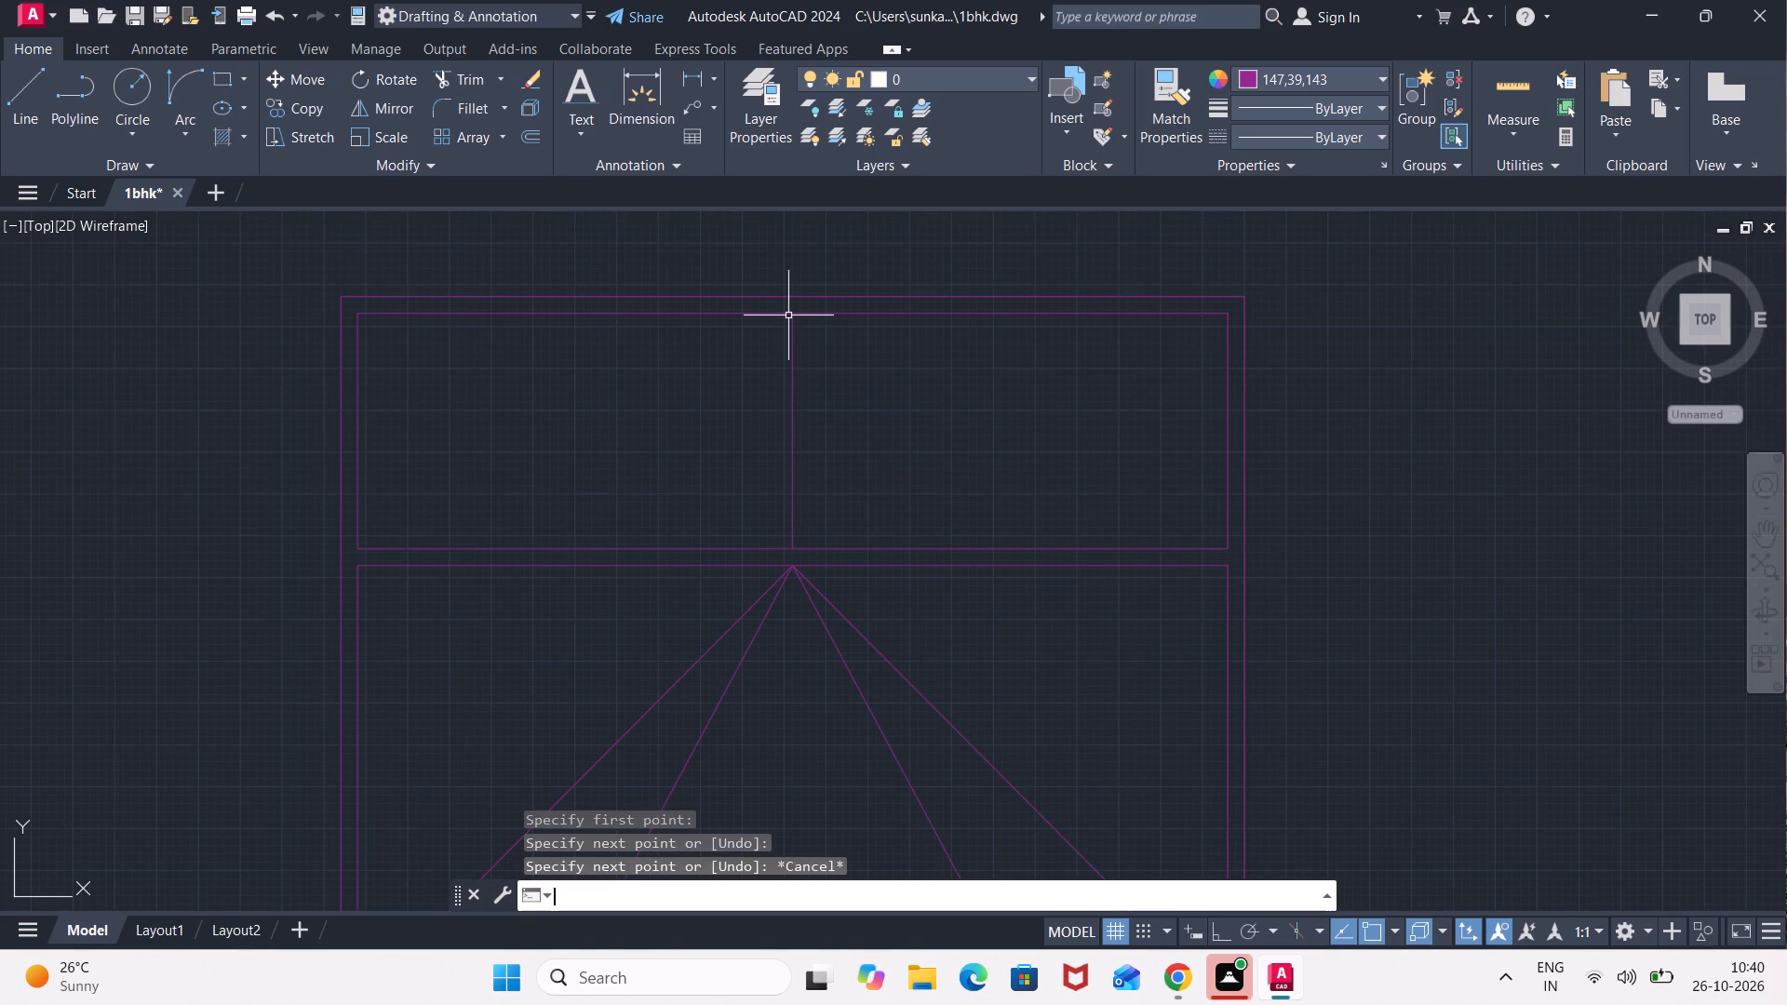
key(Return)
text(0.5")
key(Return)
click(792, 345)
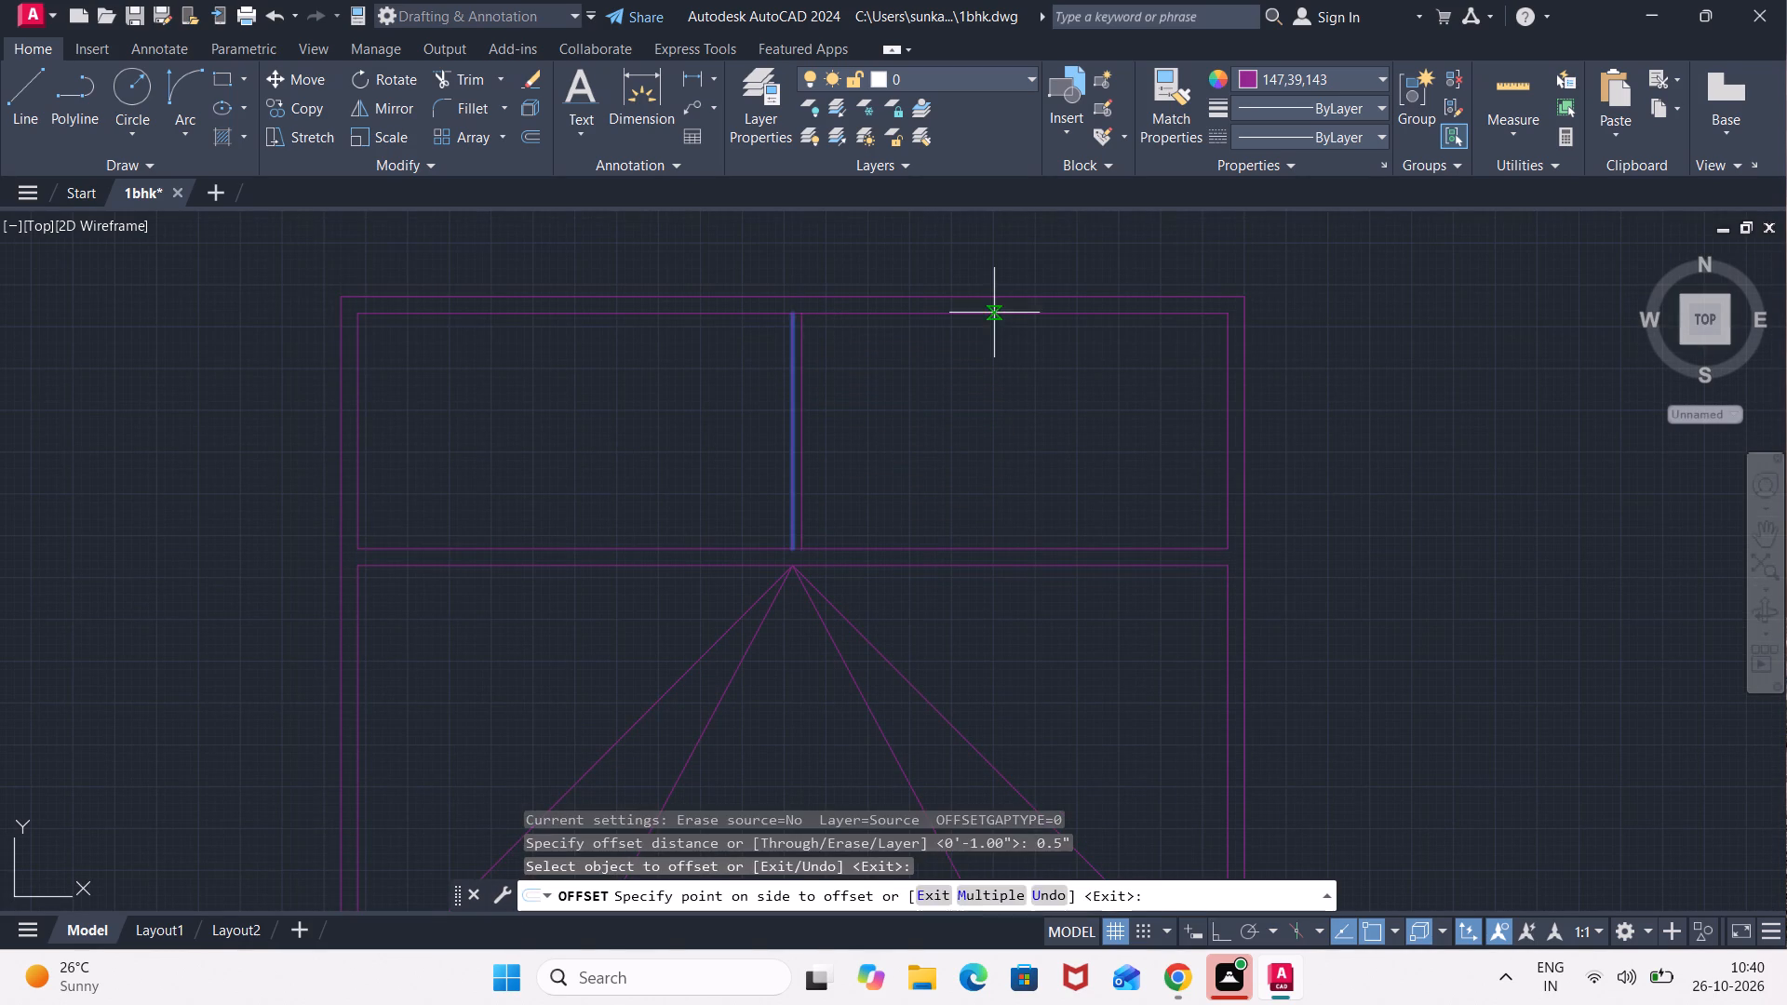
click(994, 313)
click(795, 396)
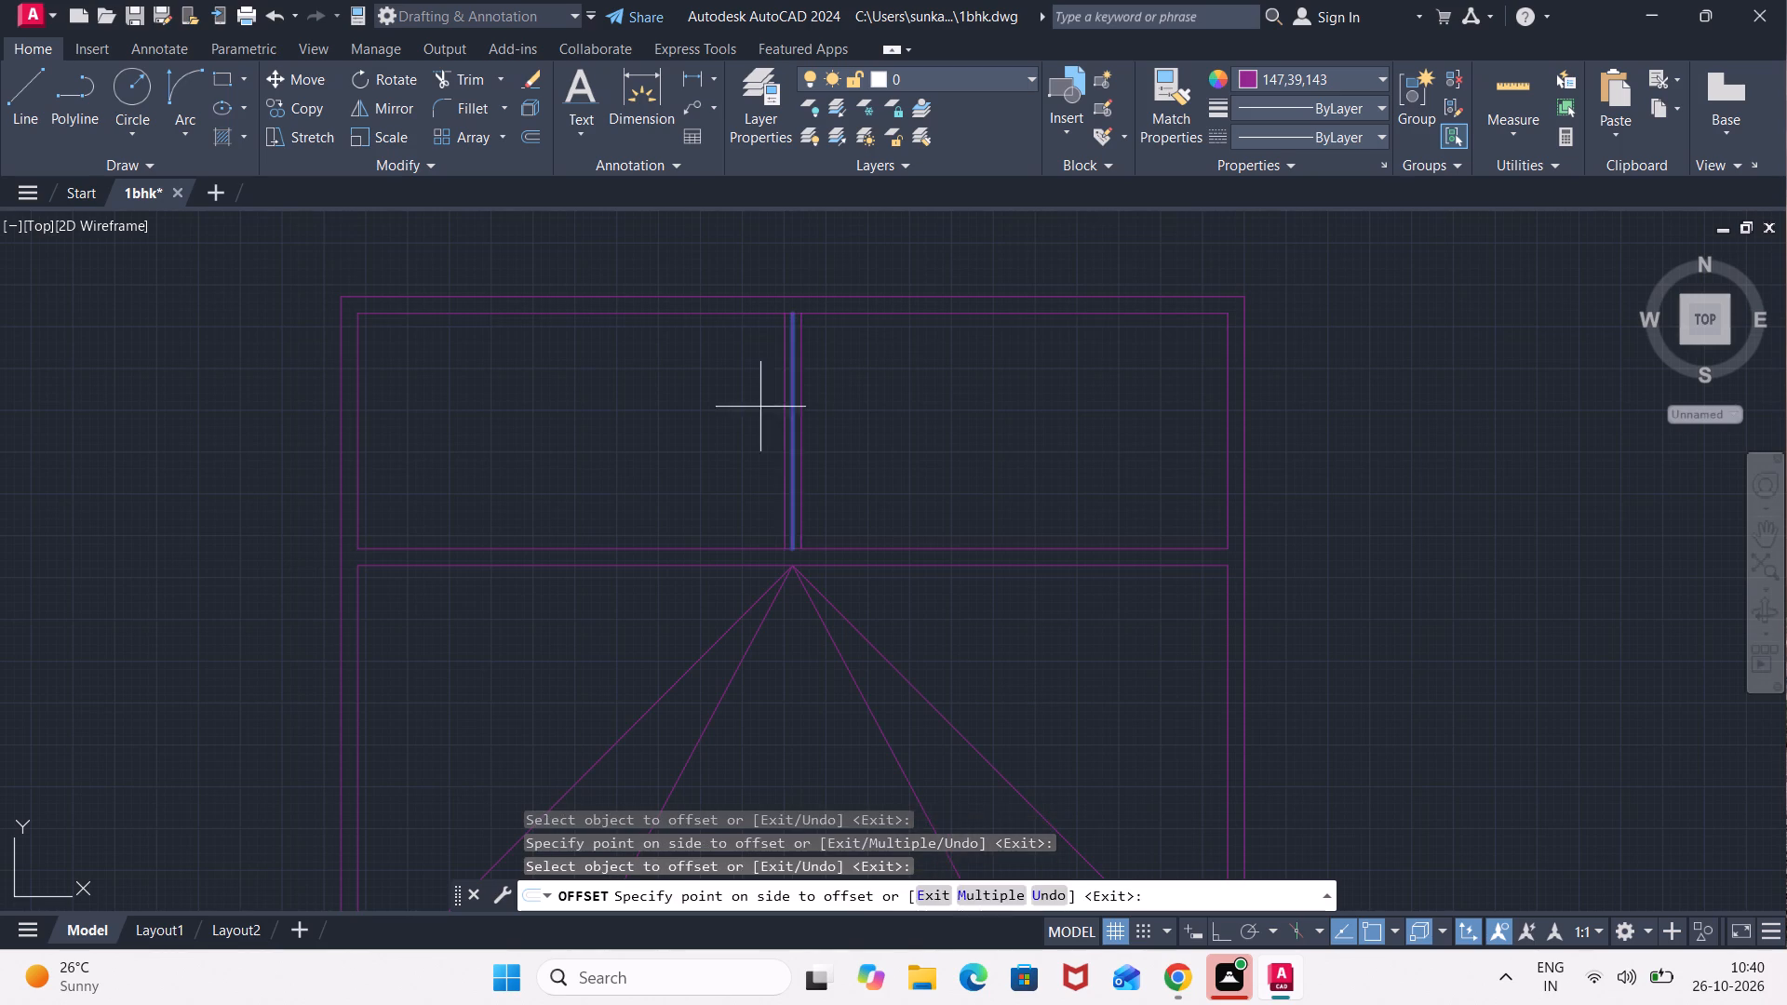
click(704, 420)
key(Escape)
Trim away the original central dividing line and the short crossline and top-edge pieces between its two offset lines.
text(tr)
key(Return)
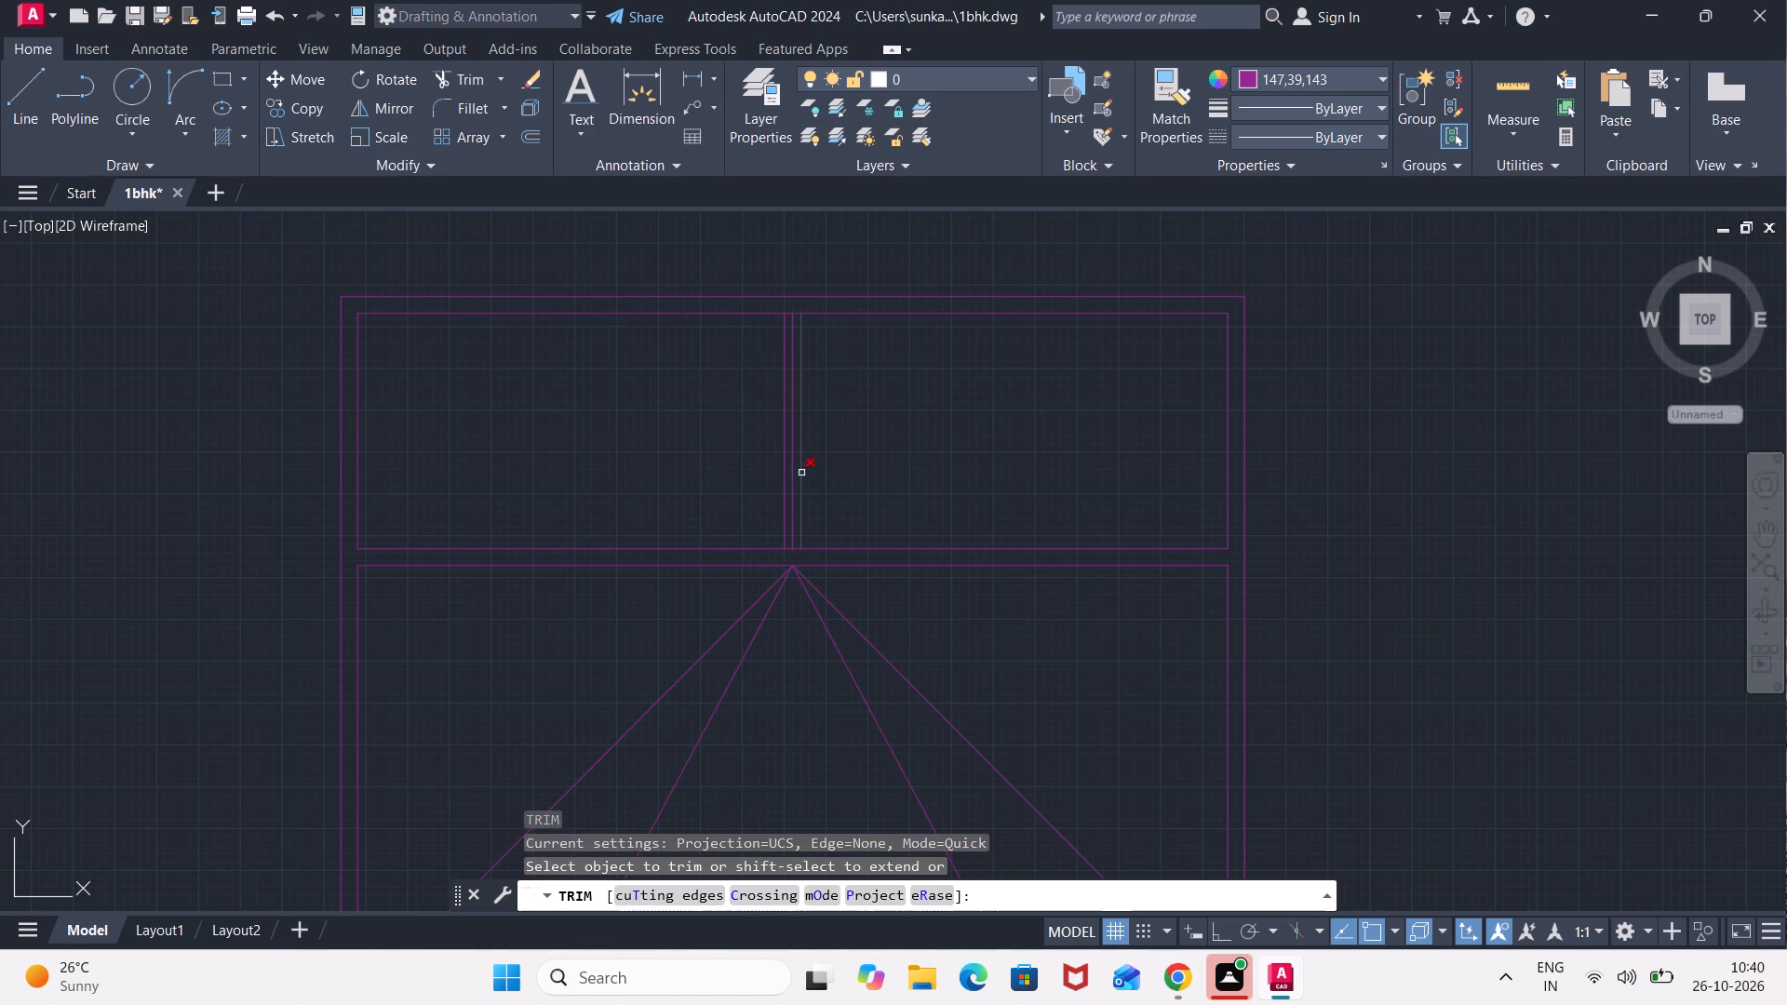
click(795, 484)
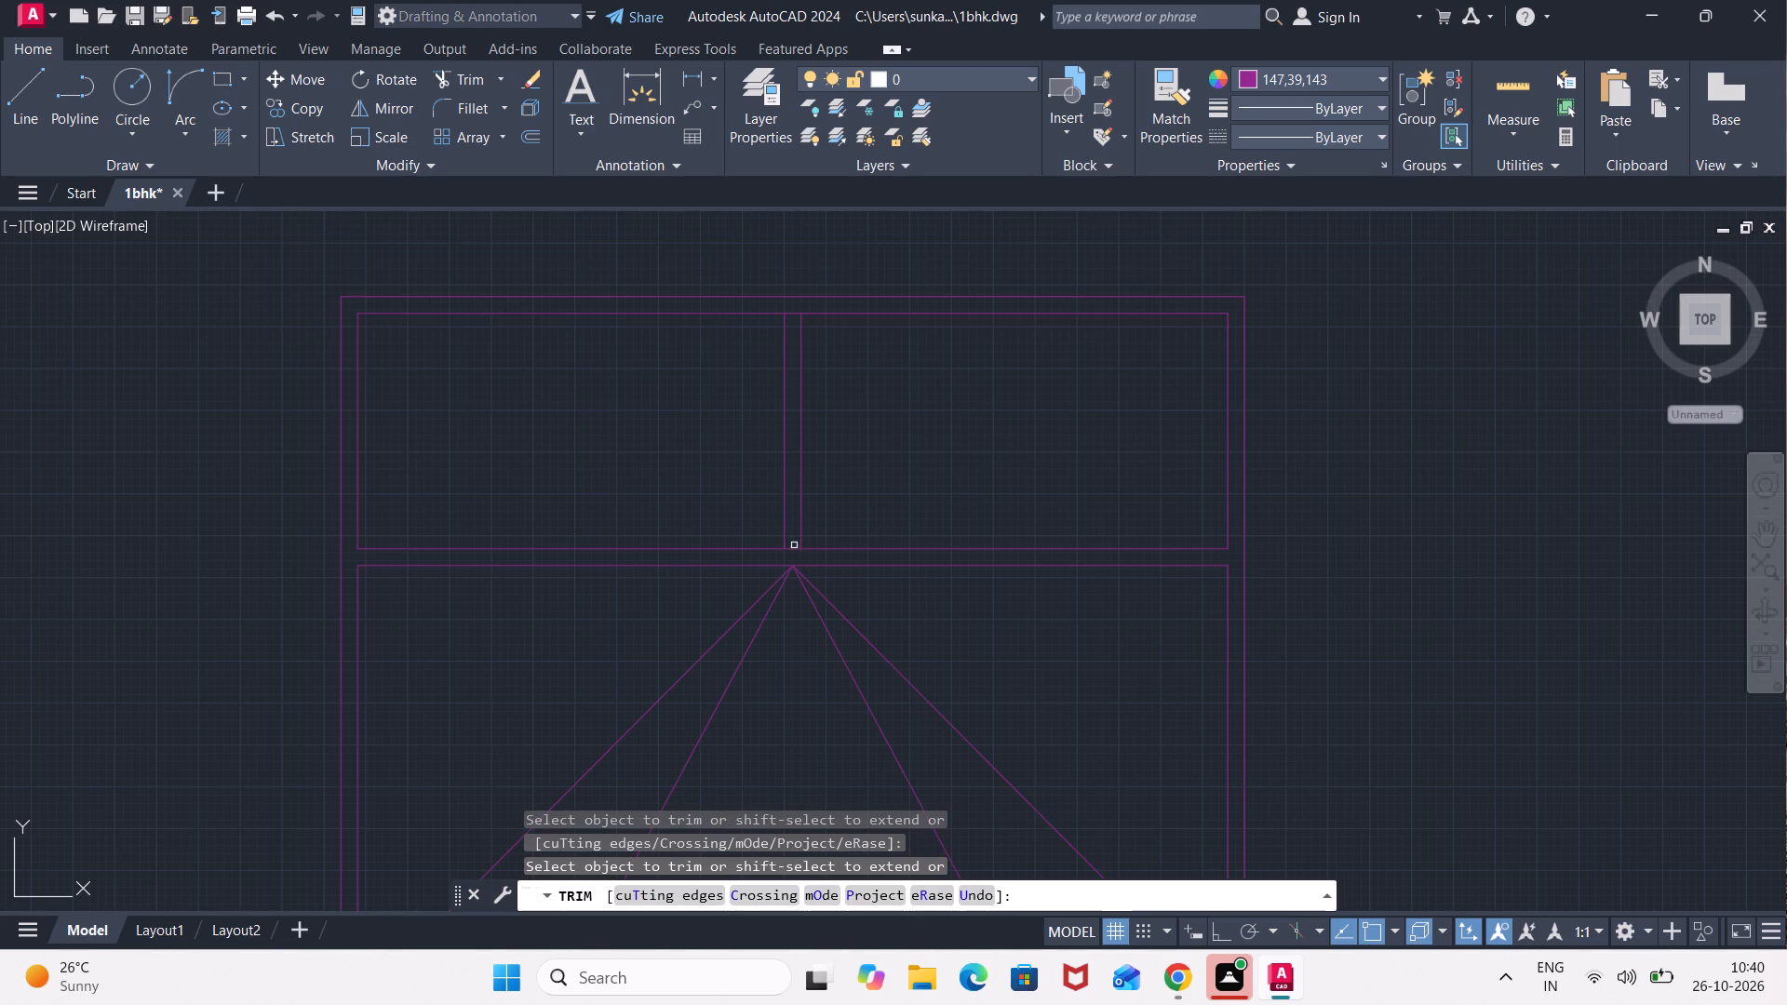
click(793, 549)
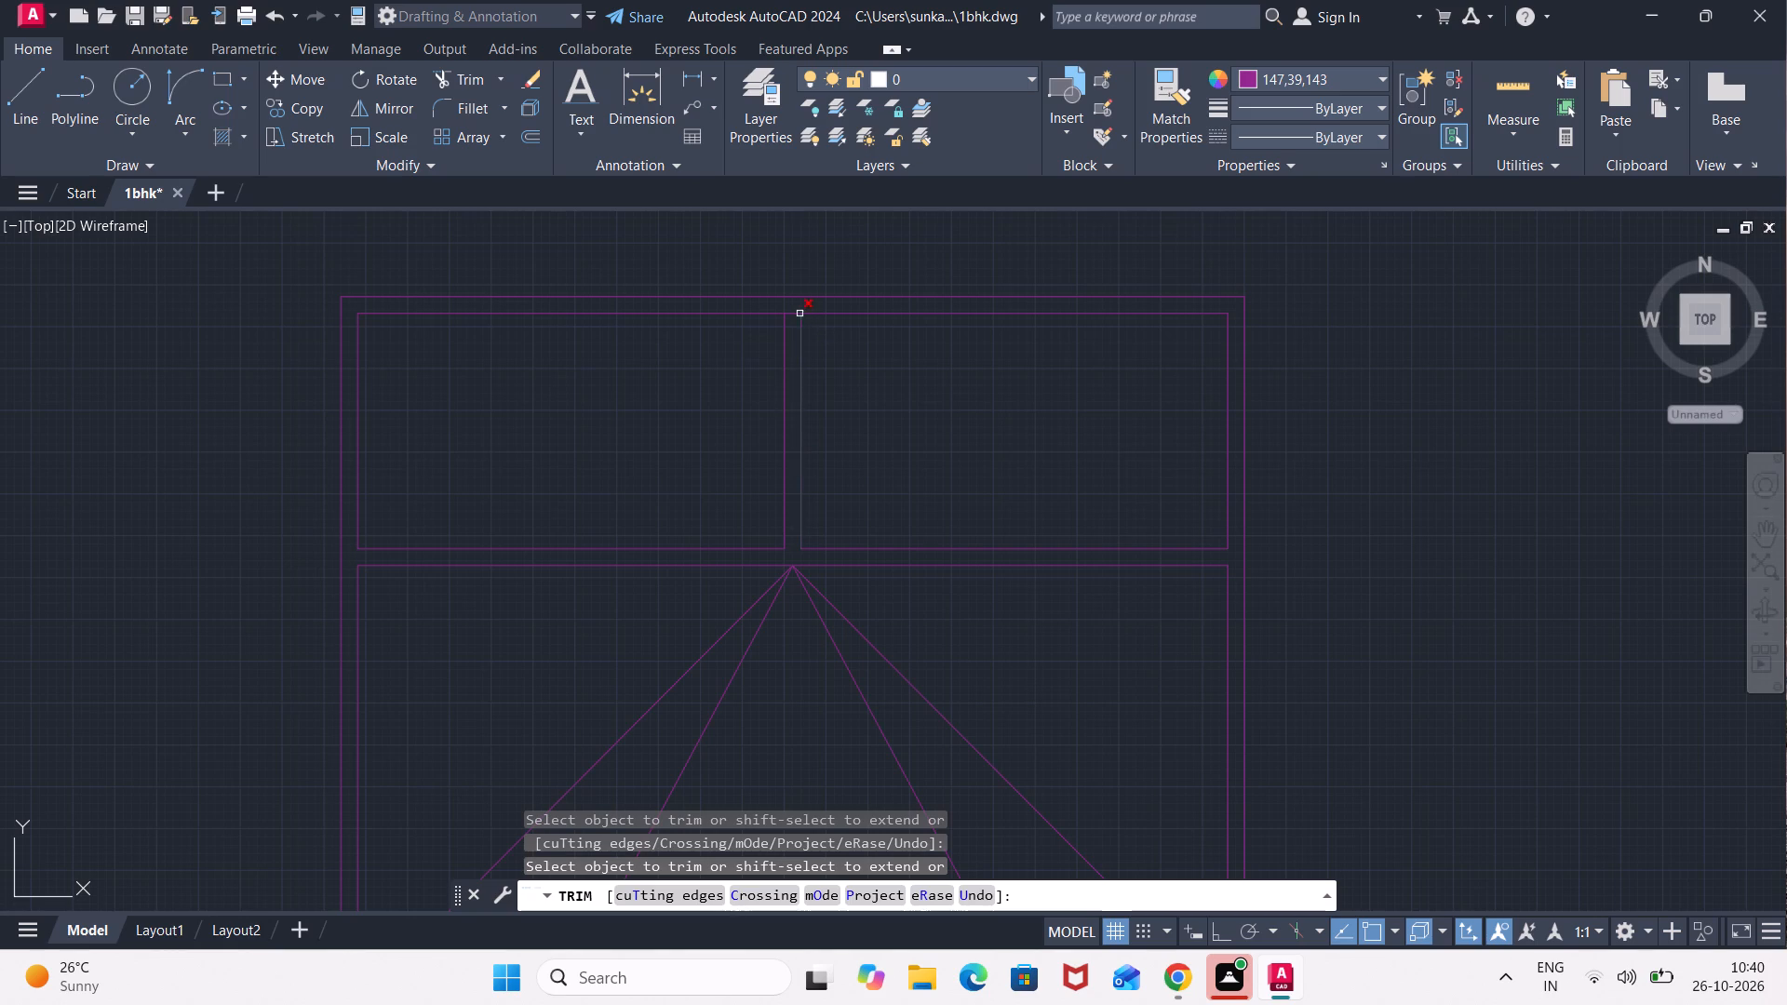
click(792, 315)
Remove the short horizontal base lines of both fold triangles with Trim.
scroll(936, 604, down, 1)
middle_drag(947, 619, 766, 386)
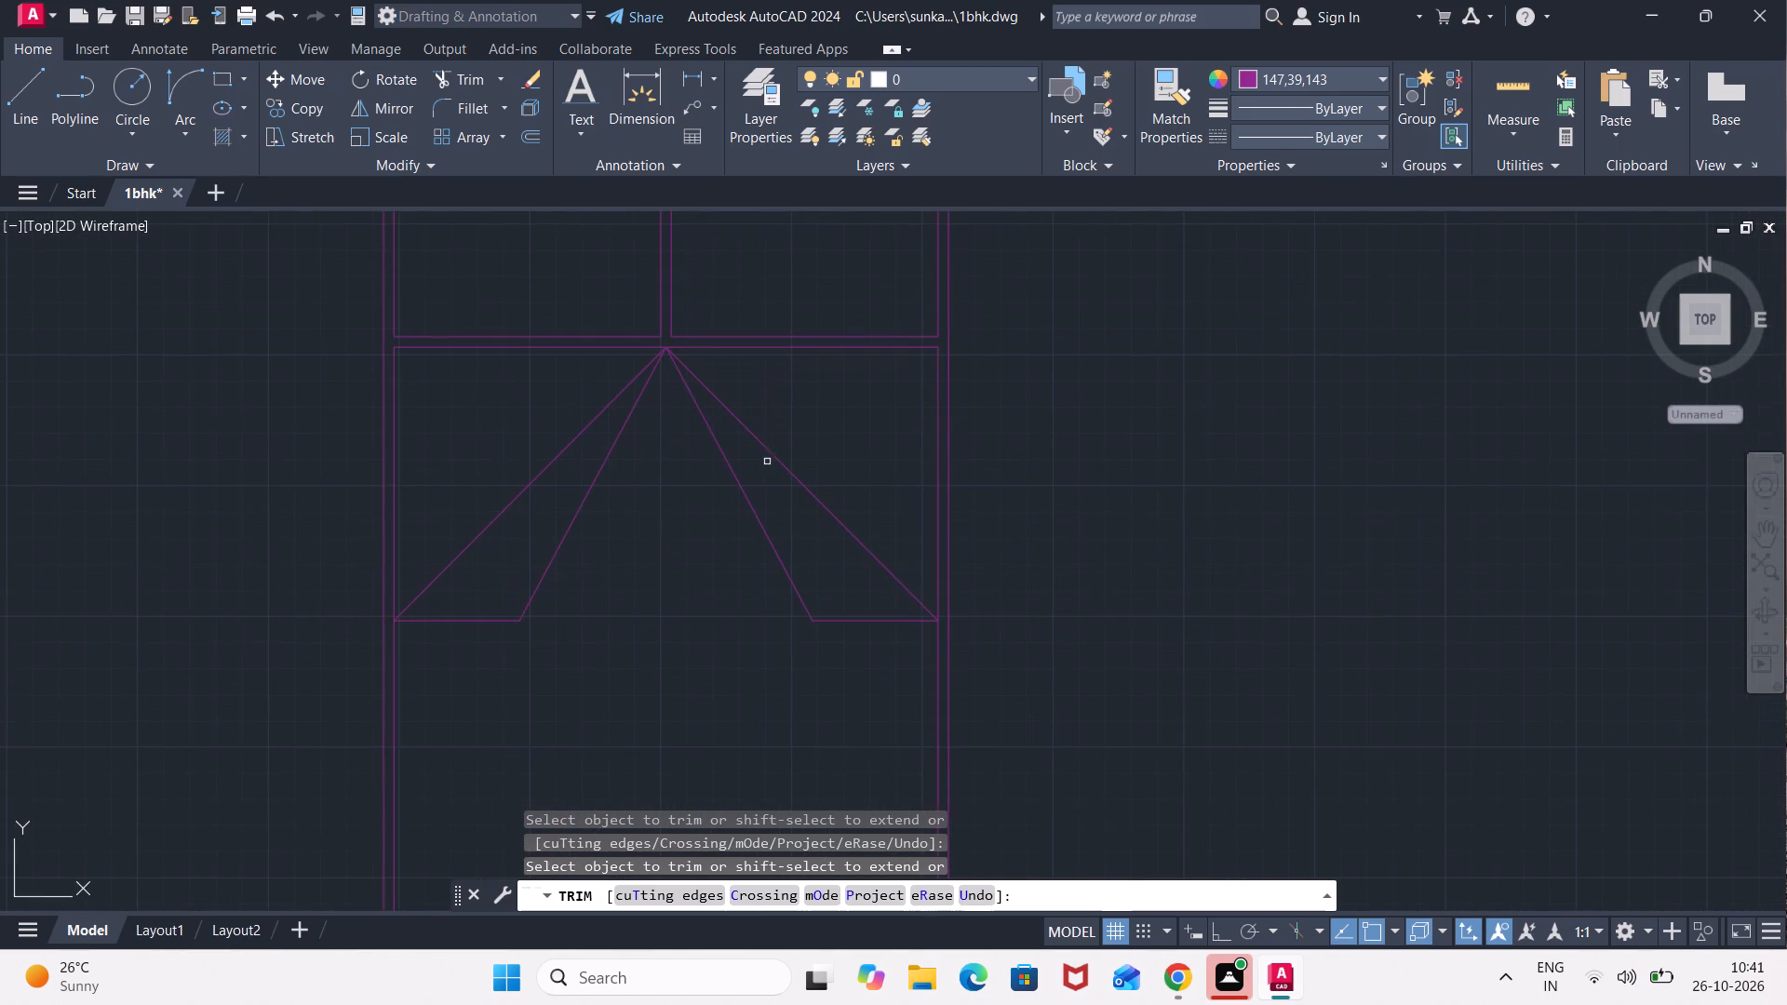
click(841, 612)
click(832, 656)
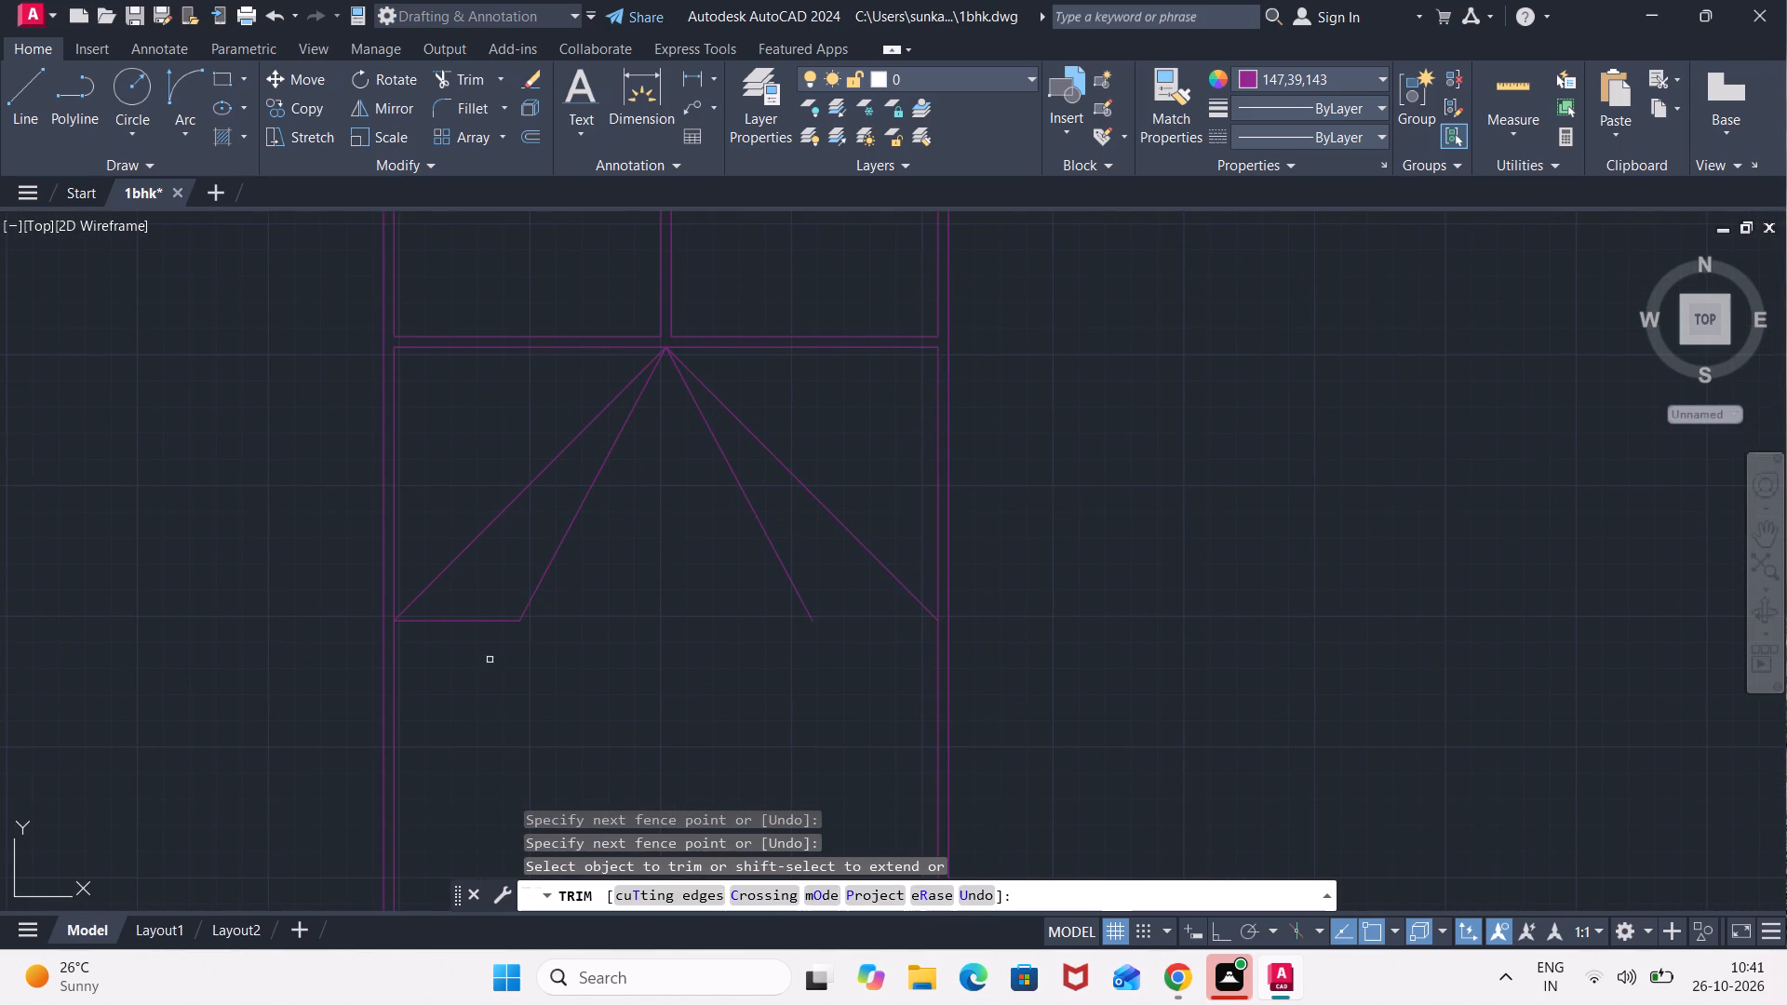
drag(484, 650, 483, 638)
click(483, 598)
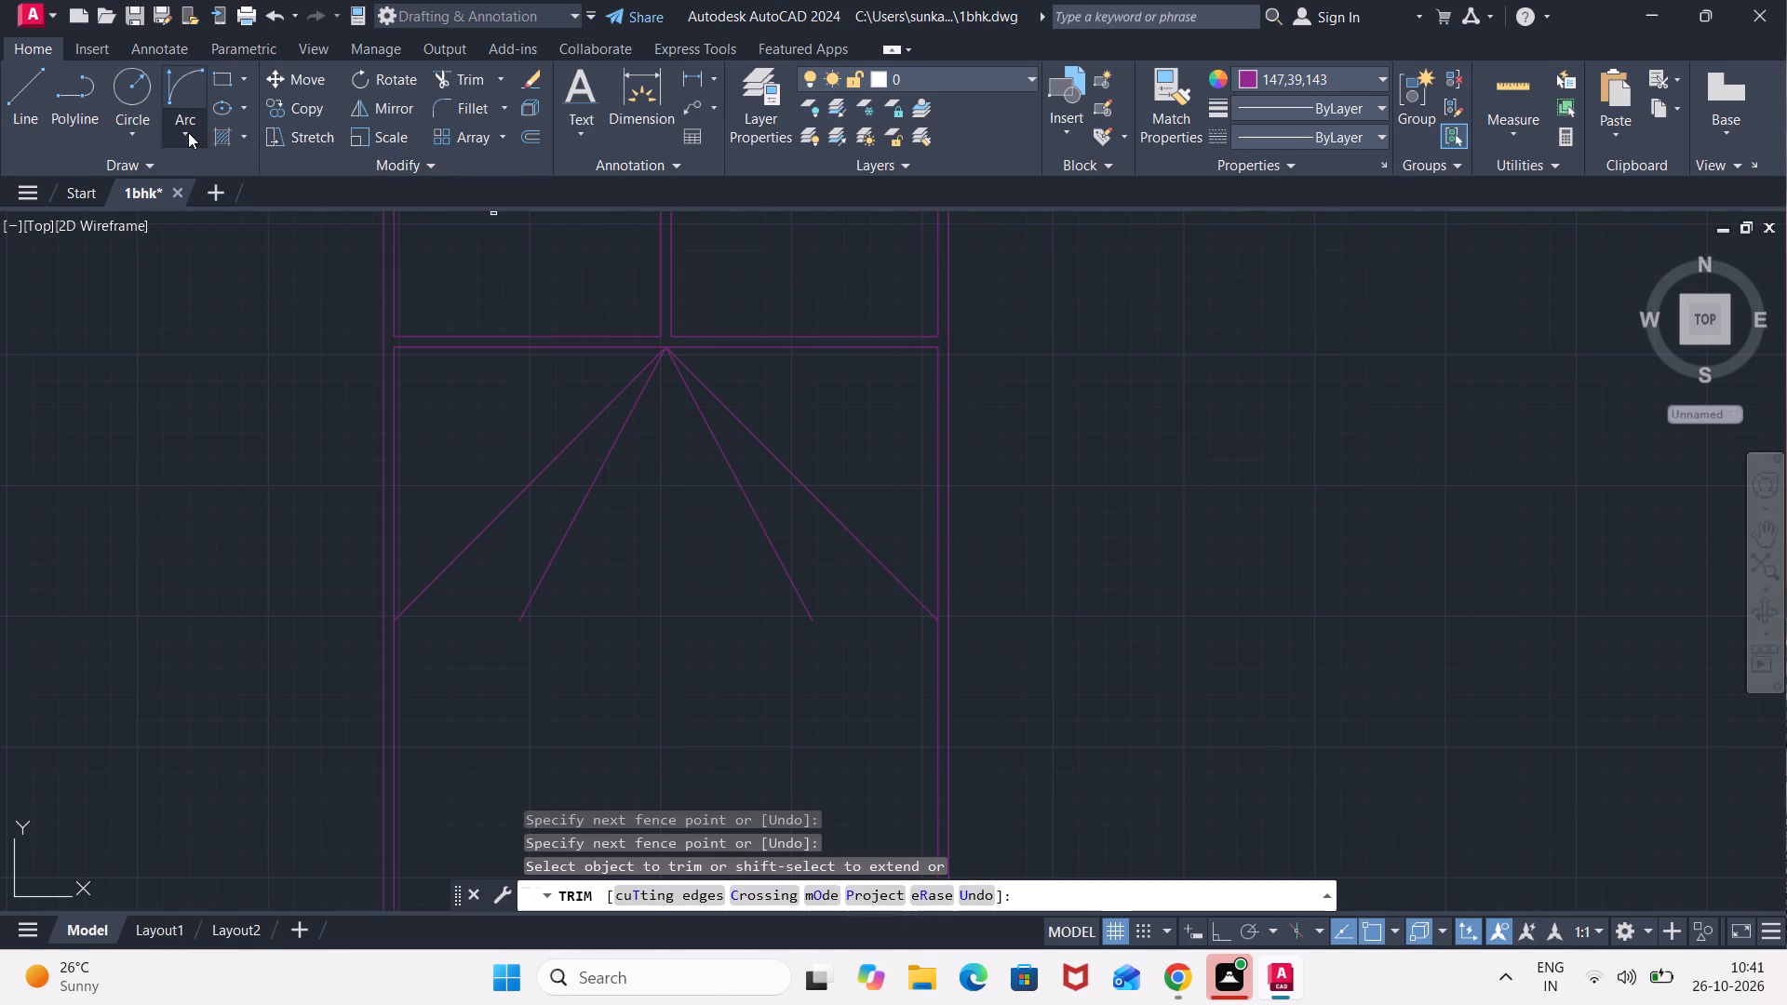
Draw a shallow upward-bulging Start, End, Direction arc between the lower ends of the two left fold lines.
click(188, 132)
click(275, 423)
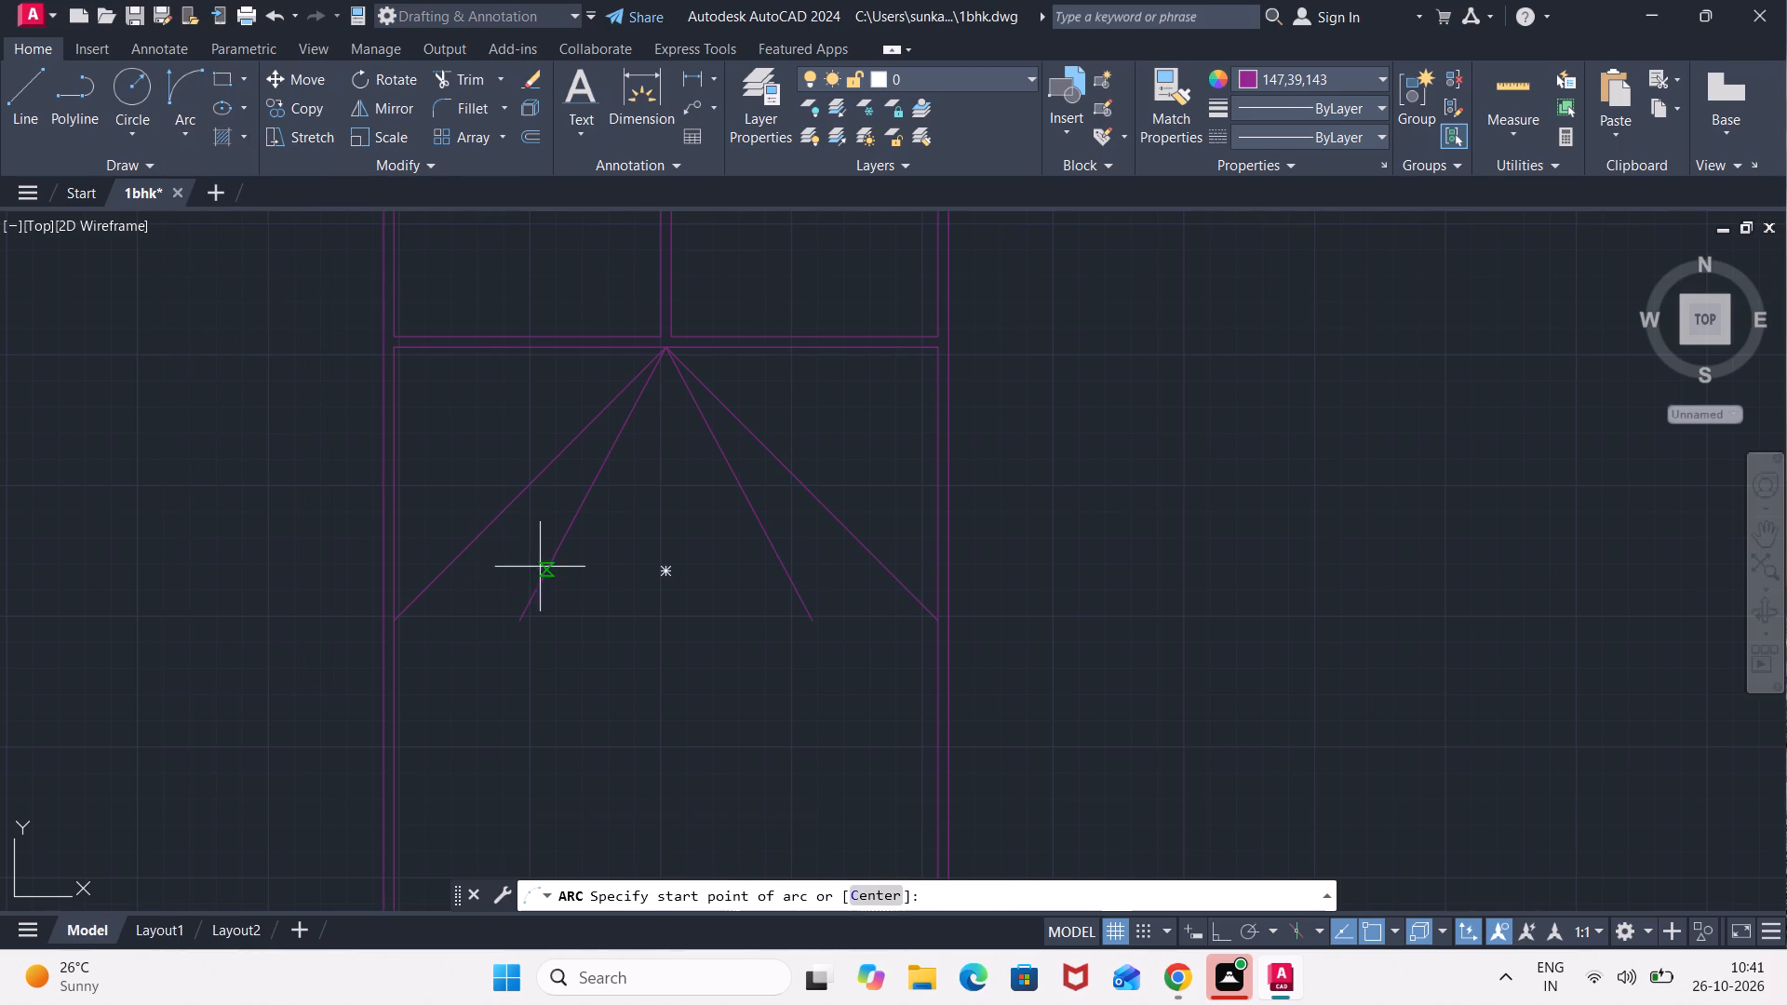
click(397, 619)
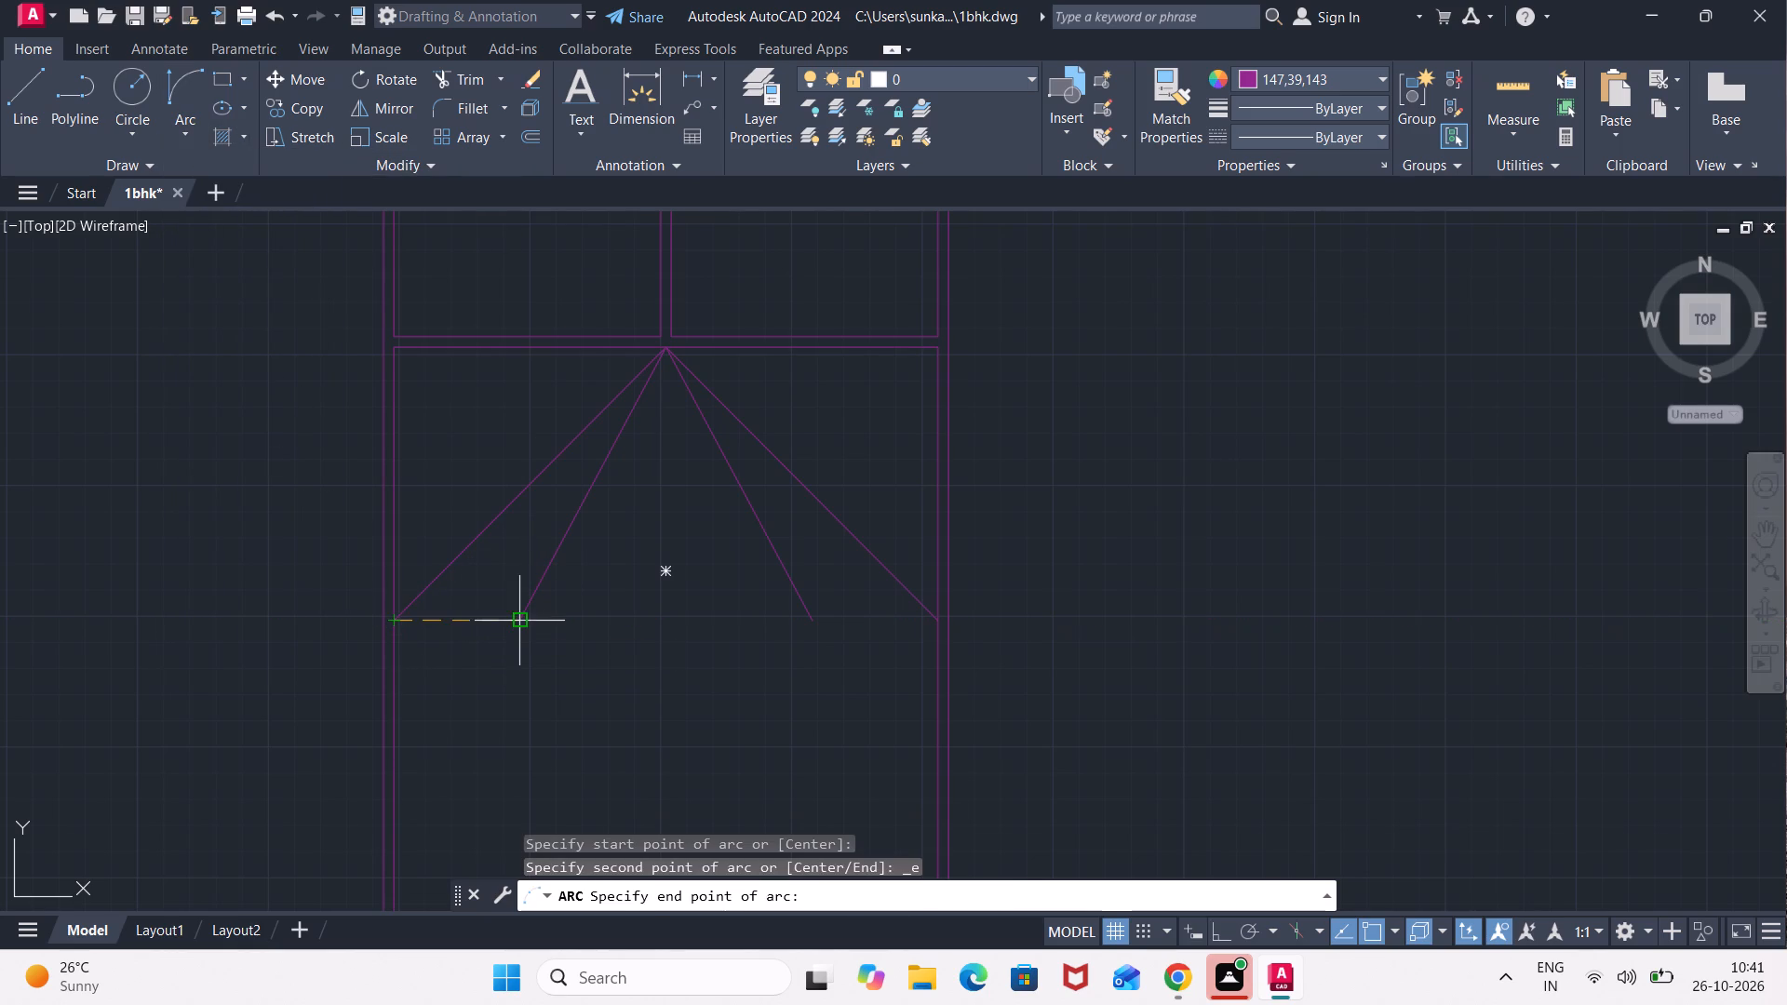
click(514, 625)
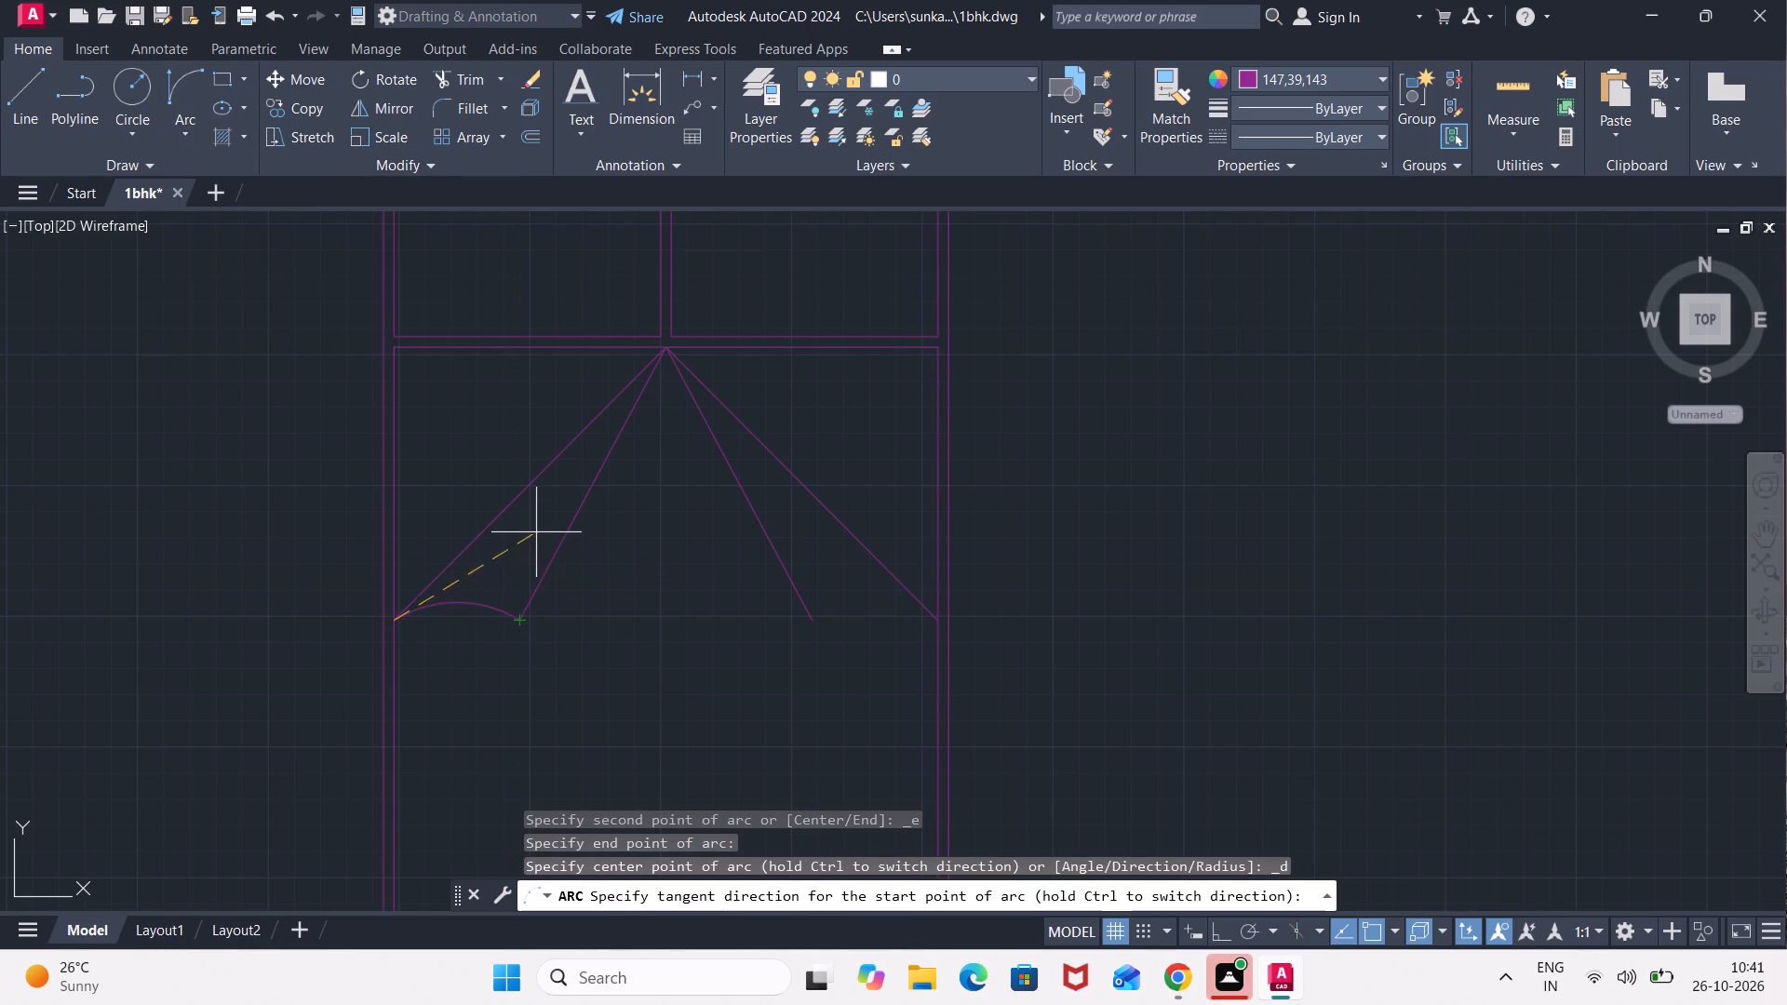
click(536, 531)
Mirror the arc about the bed's vertical centreline onto the right fold, keeping the source arc.
click(504, 576)
click(450, 644)
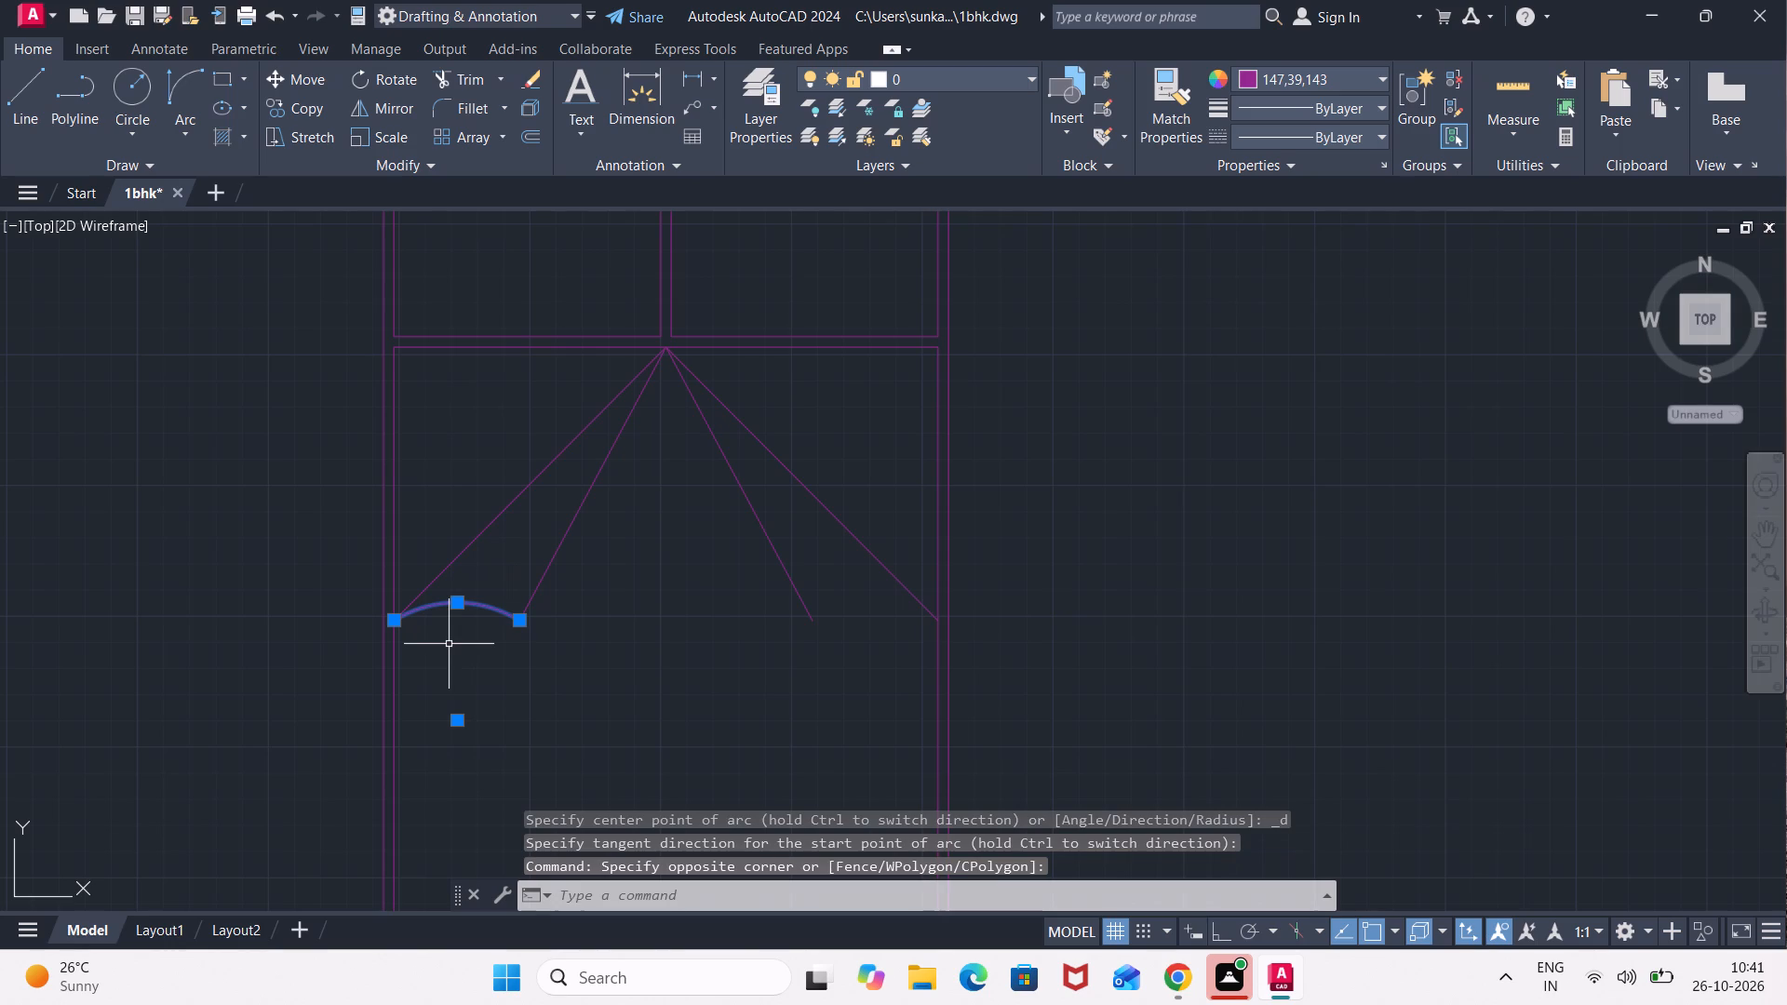
text(mi)
key(Return)
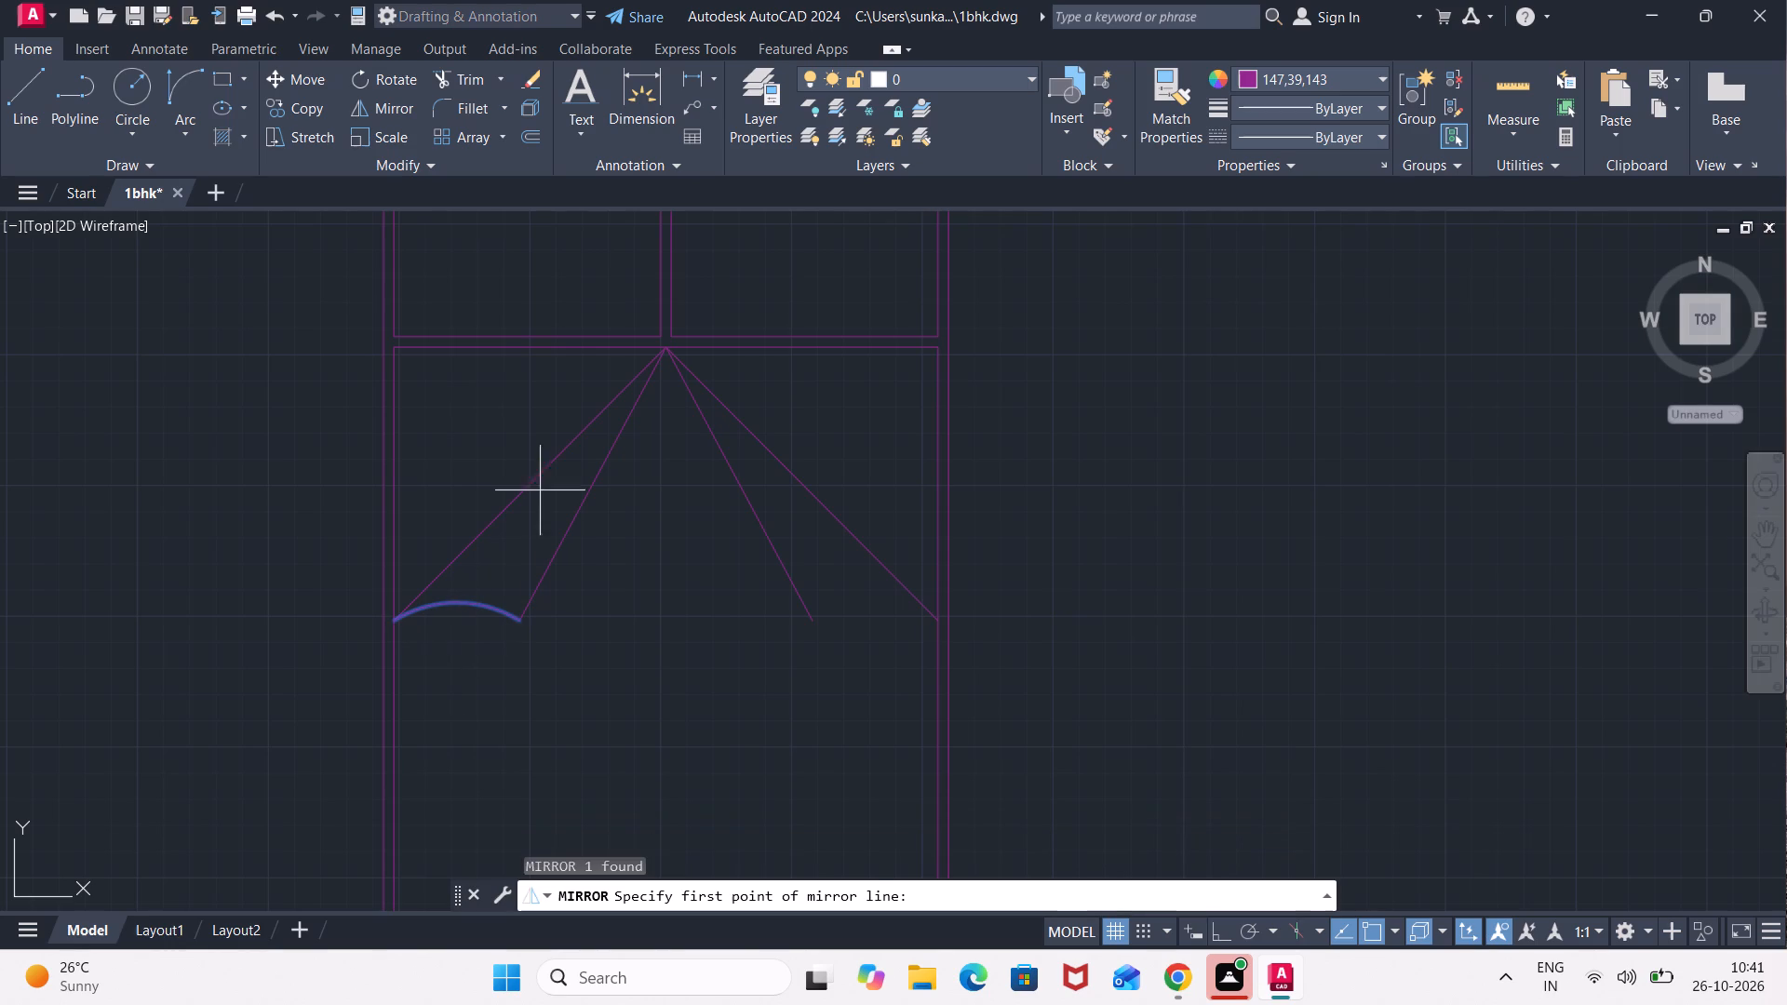
click(666, 350)
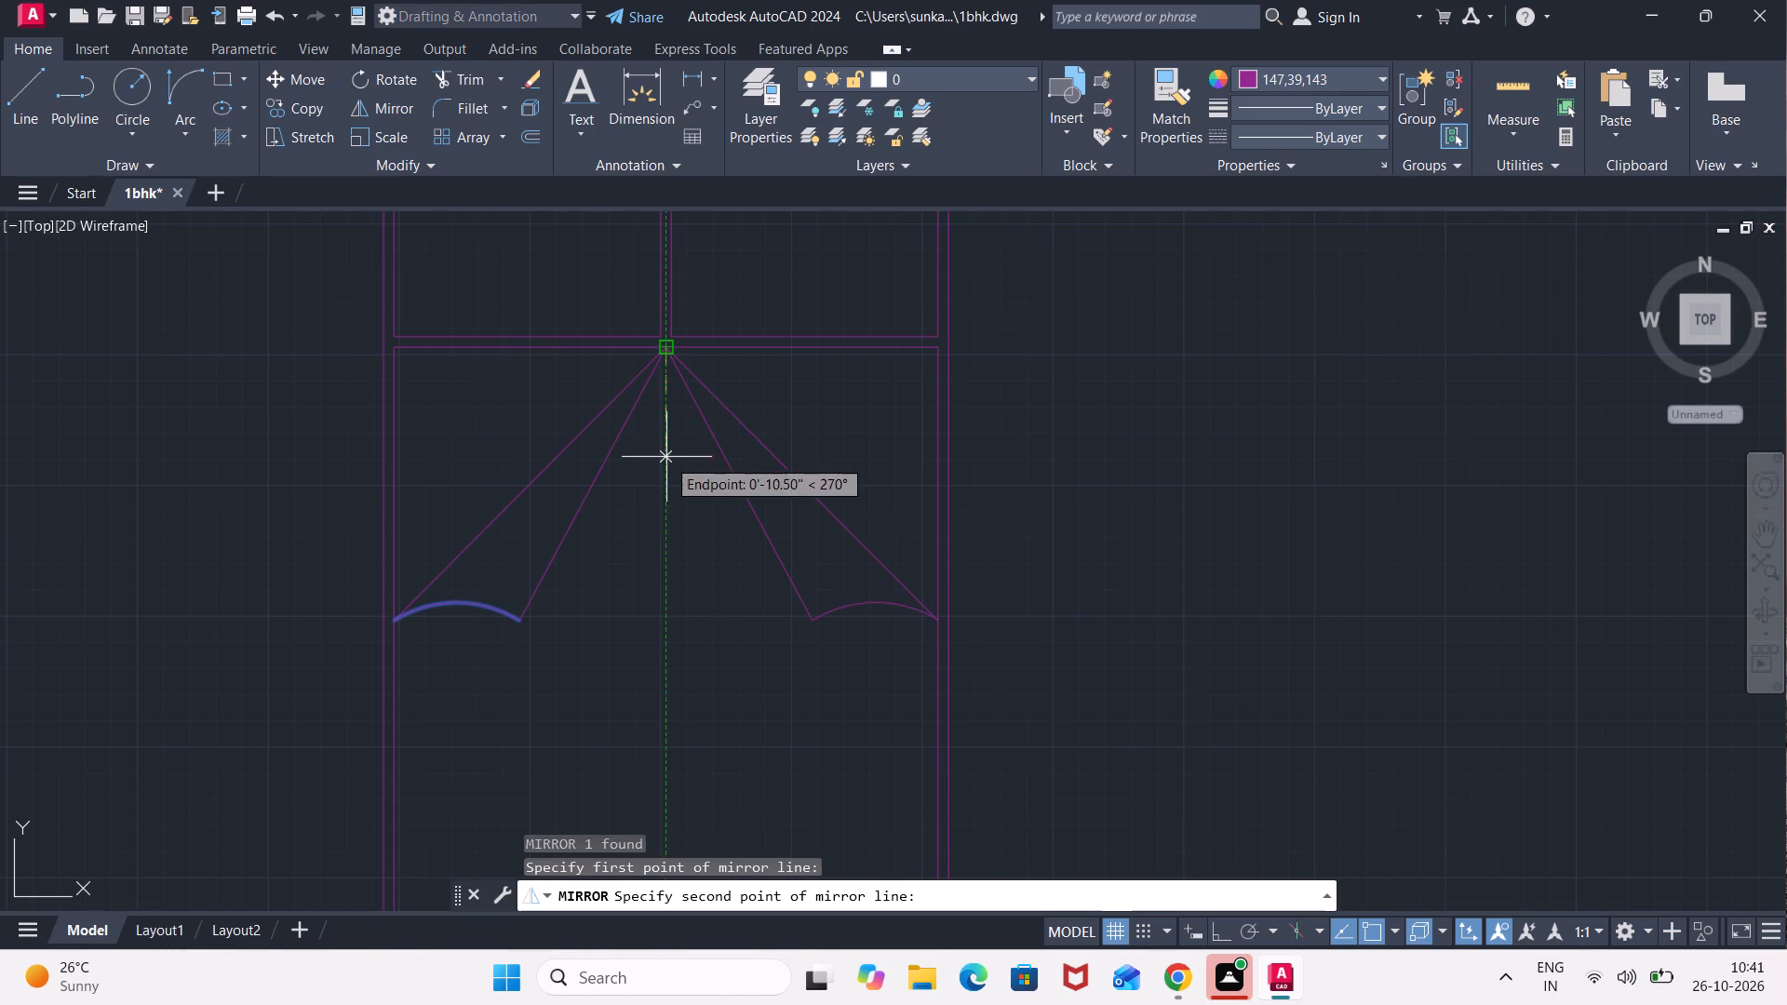
click(660, 564)
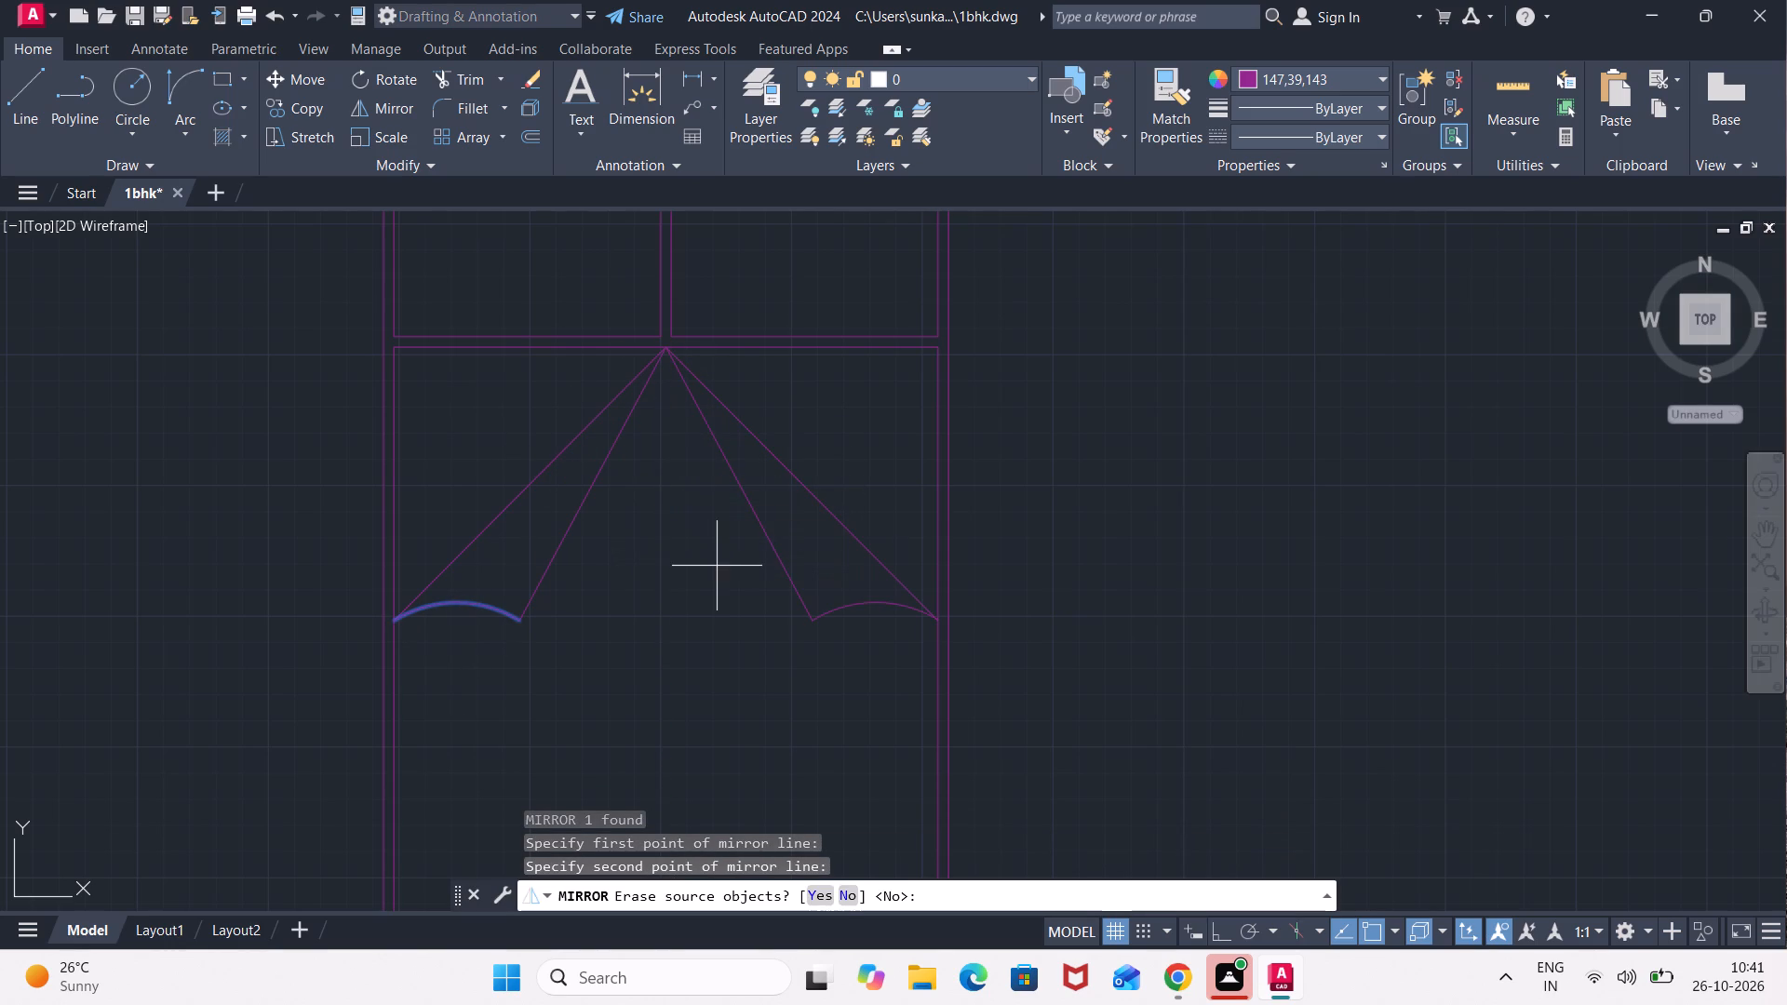
click(850, 889)
Move the complete purple bed from beside the plan into the upper part of the bedroom, above its room label.
scroll(960, 577, down, 3)
click(1031, 442)
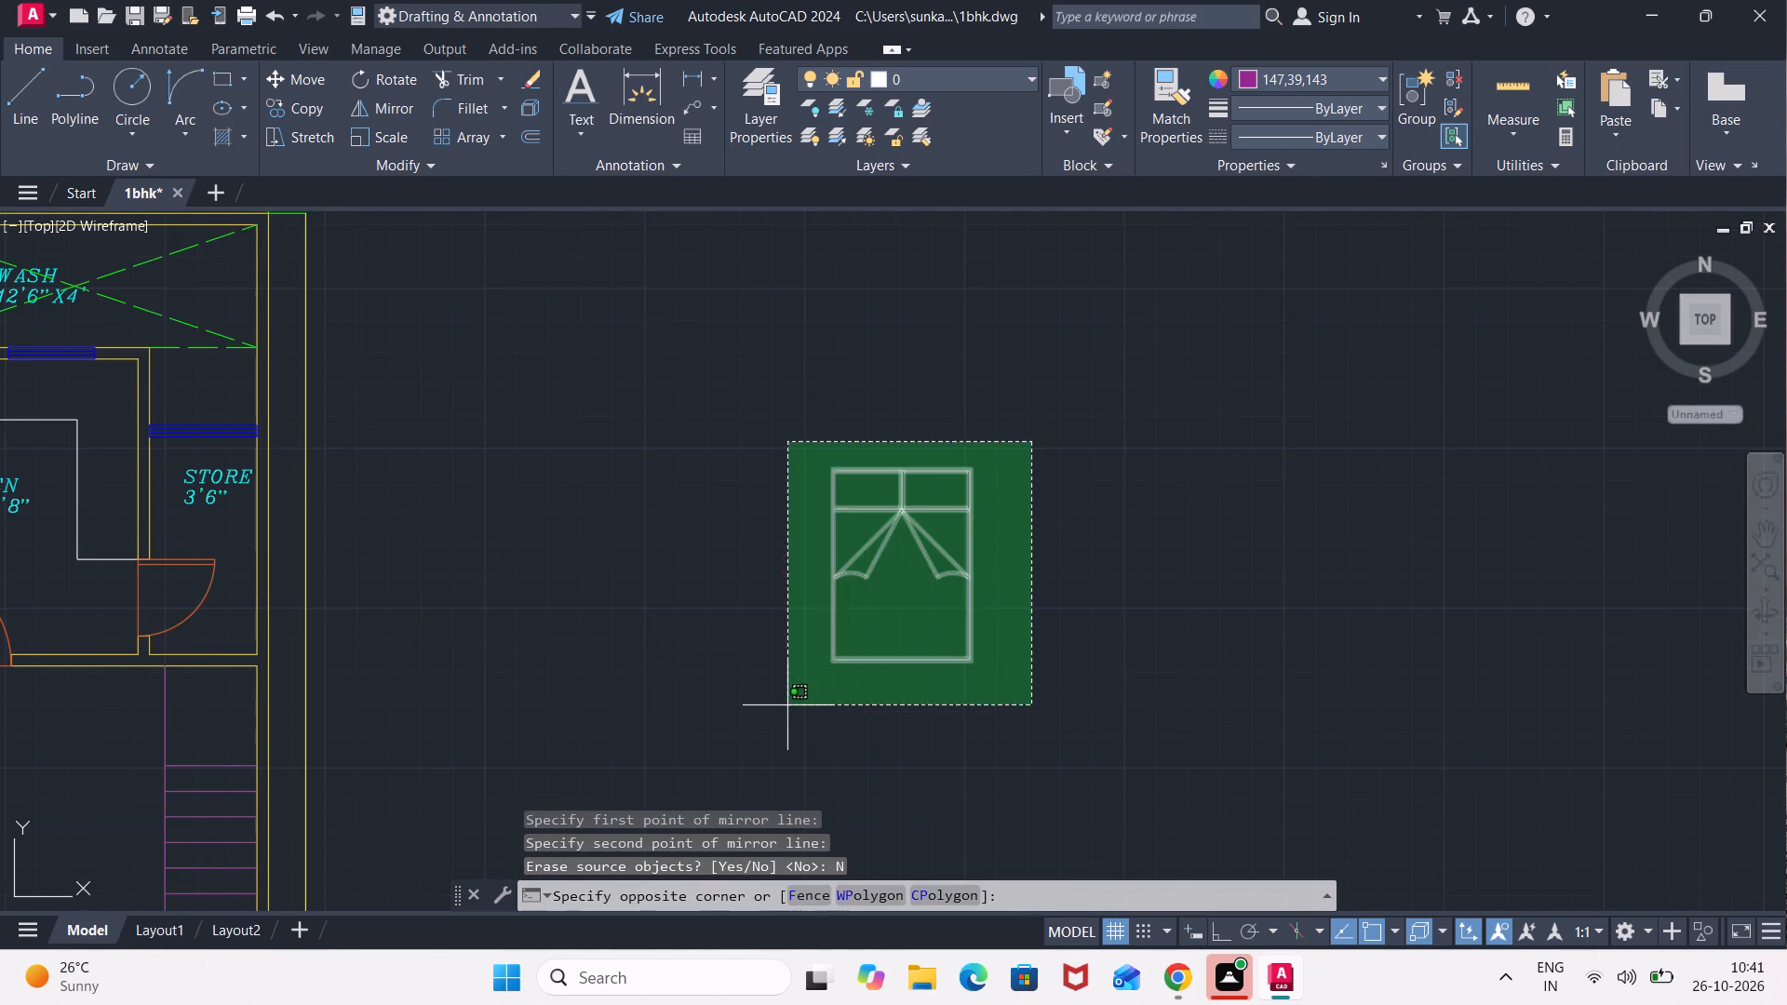
click(771, 708)
key(m)
key(Return)
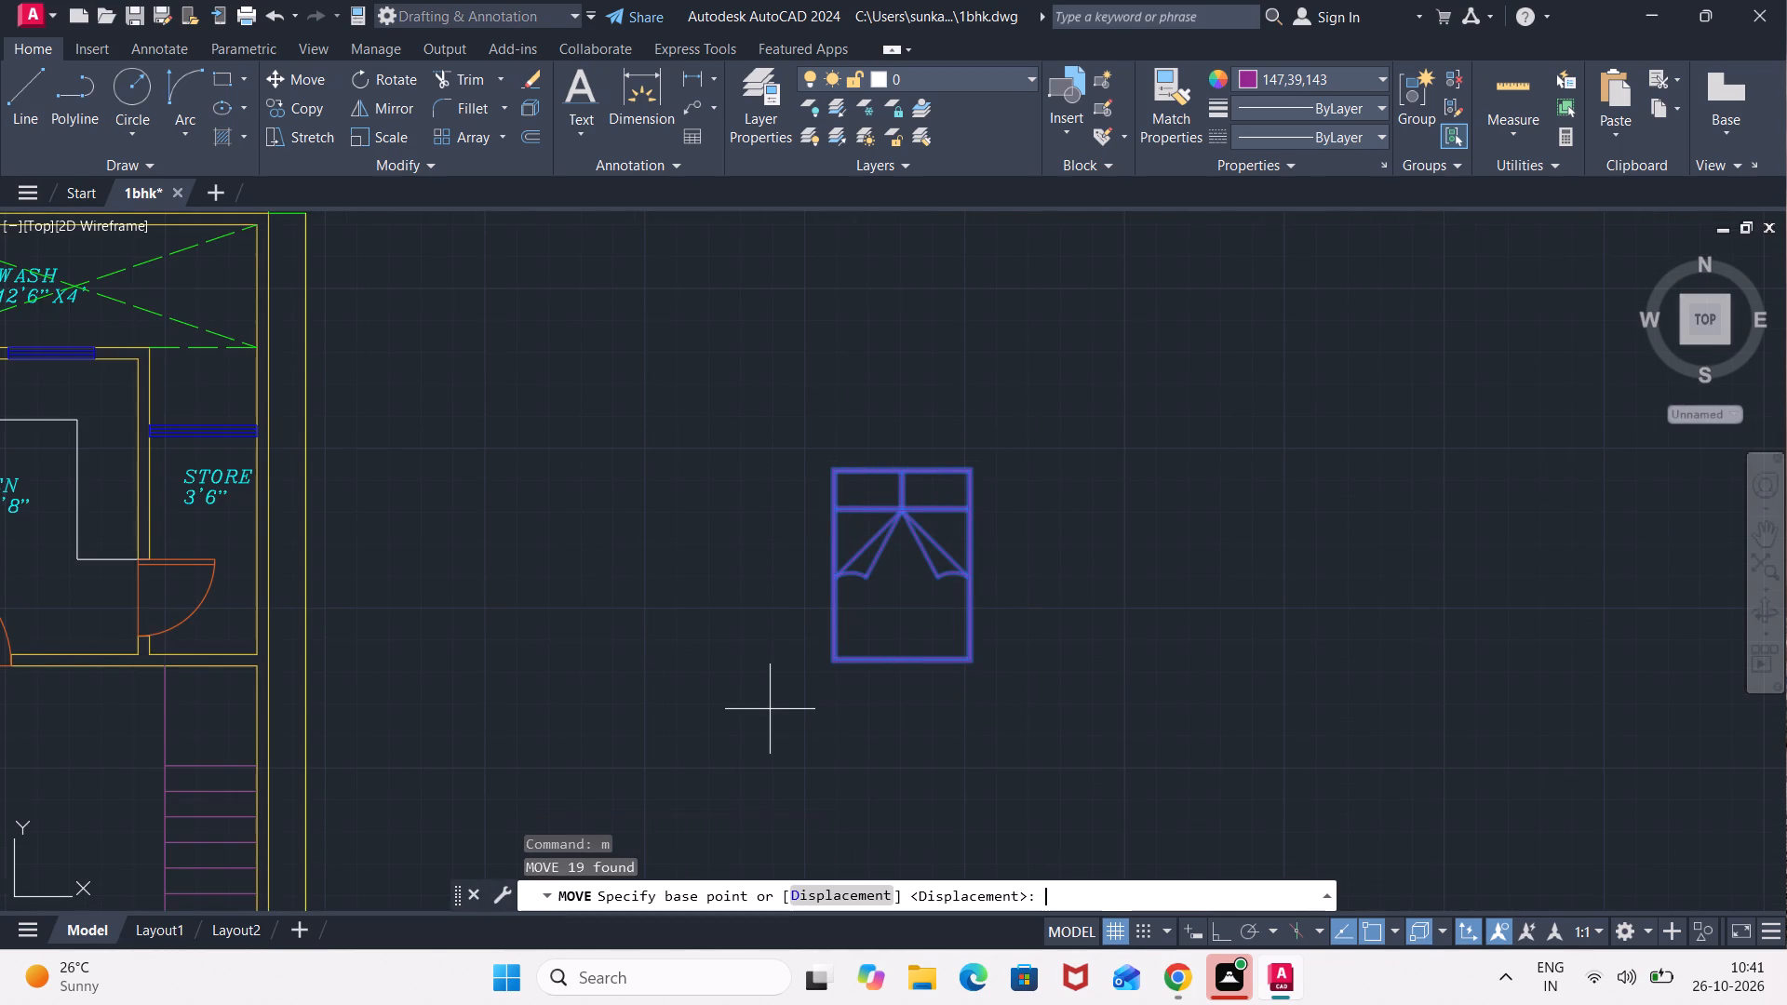
click(826, 470)
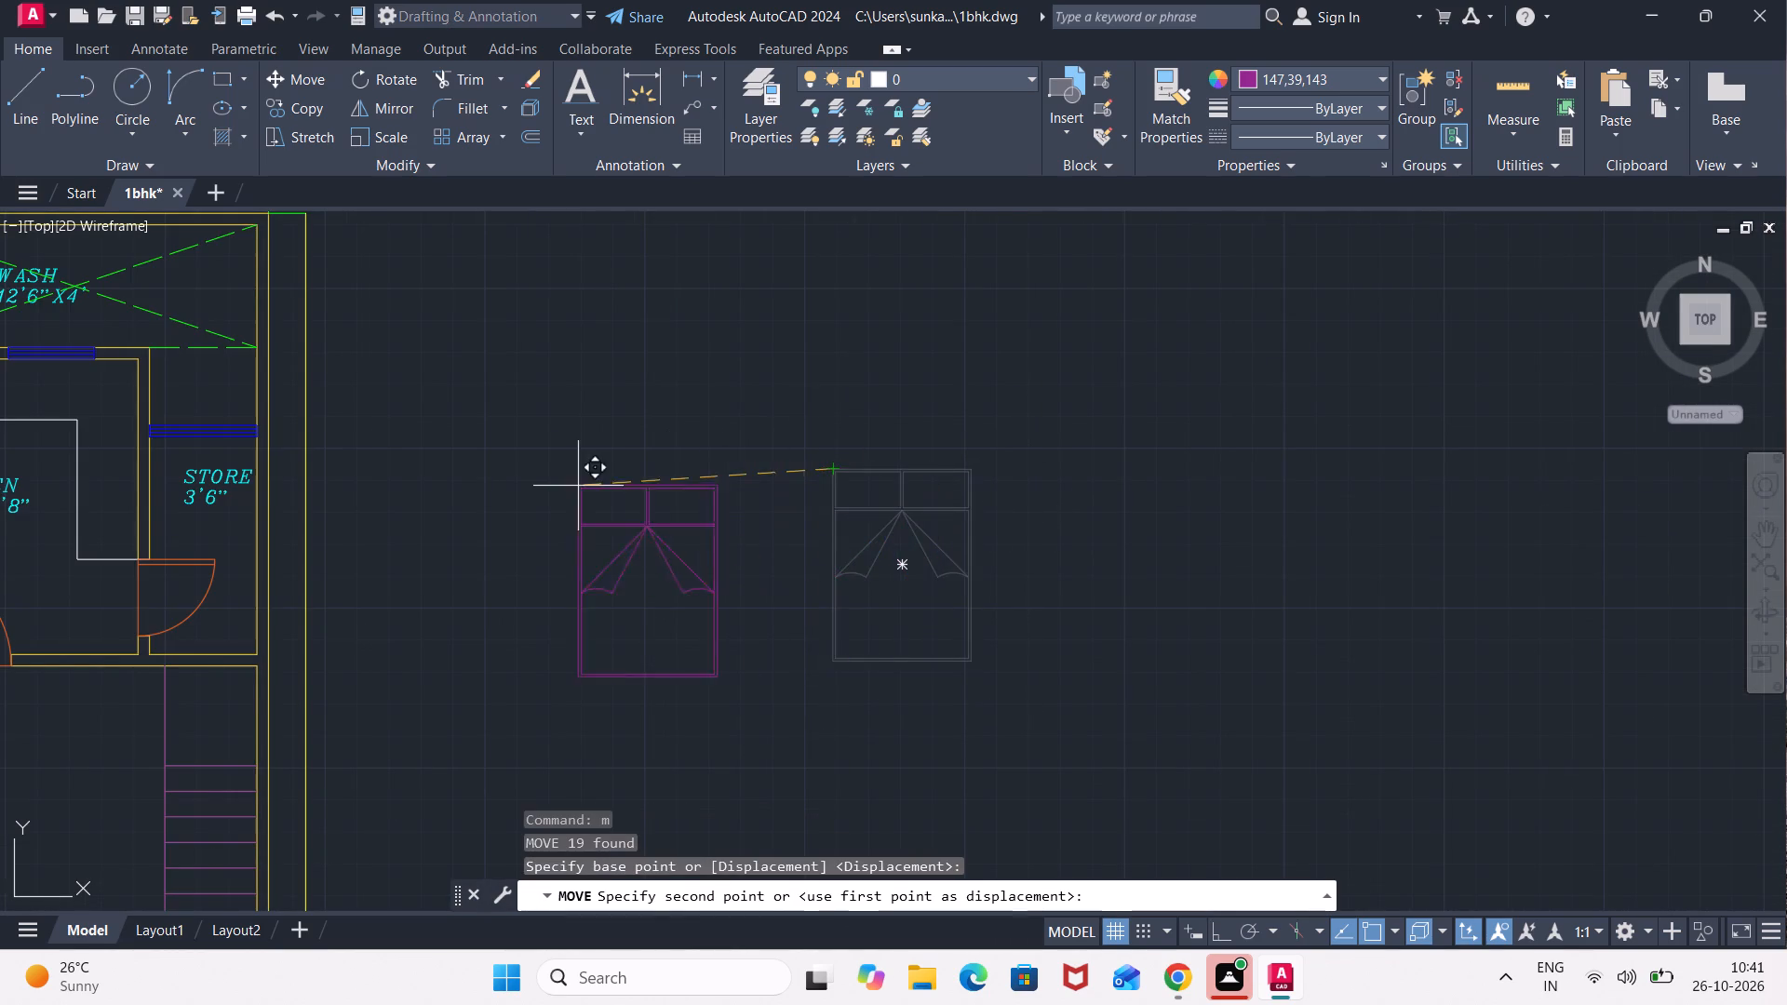
middle_drag(500, 488, 1263, 396)
middle_drag(402, 308, 397, 571)
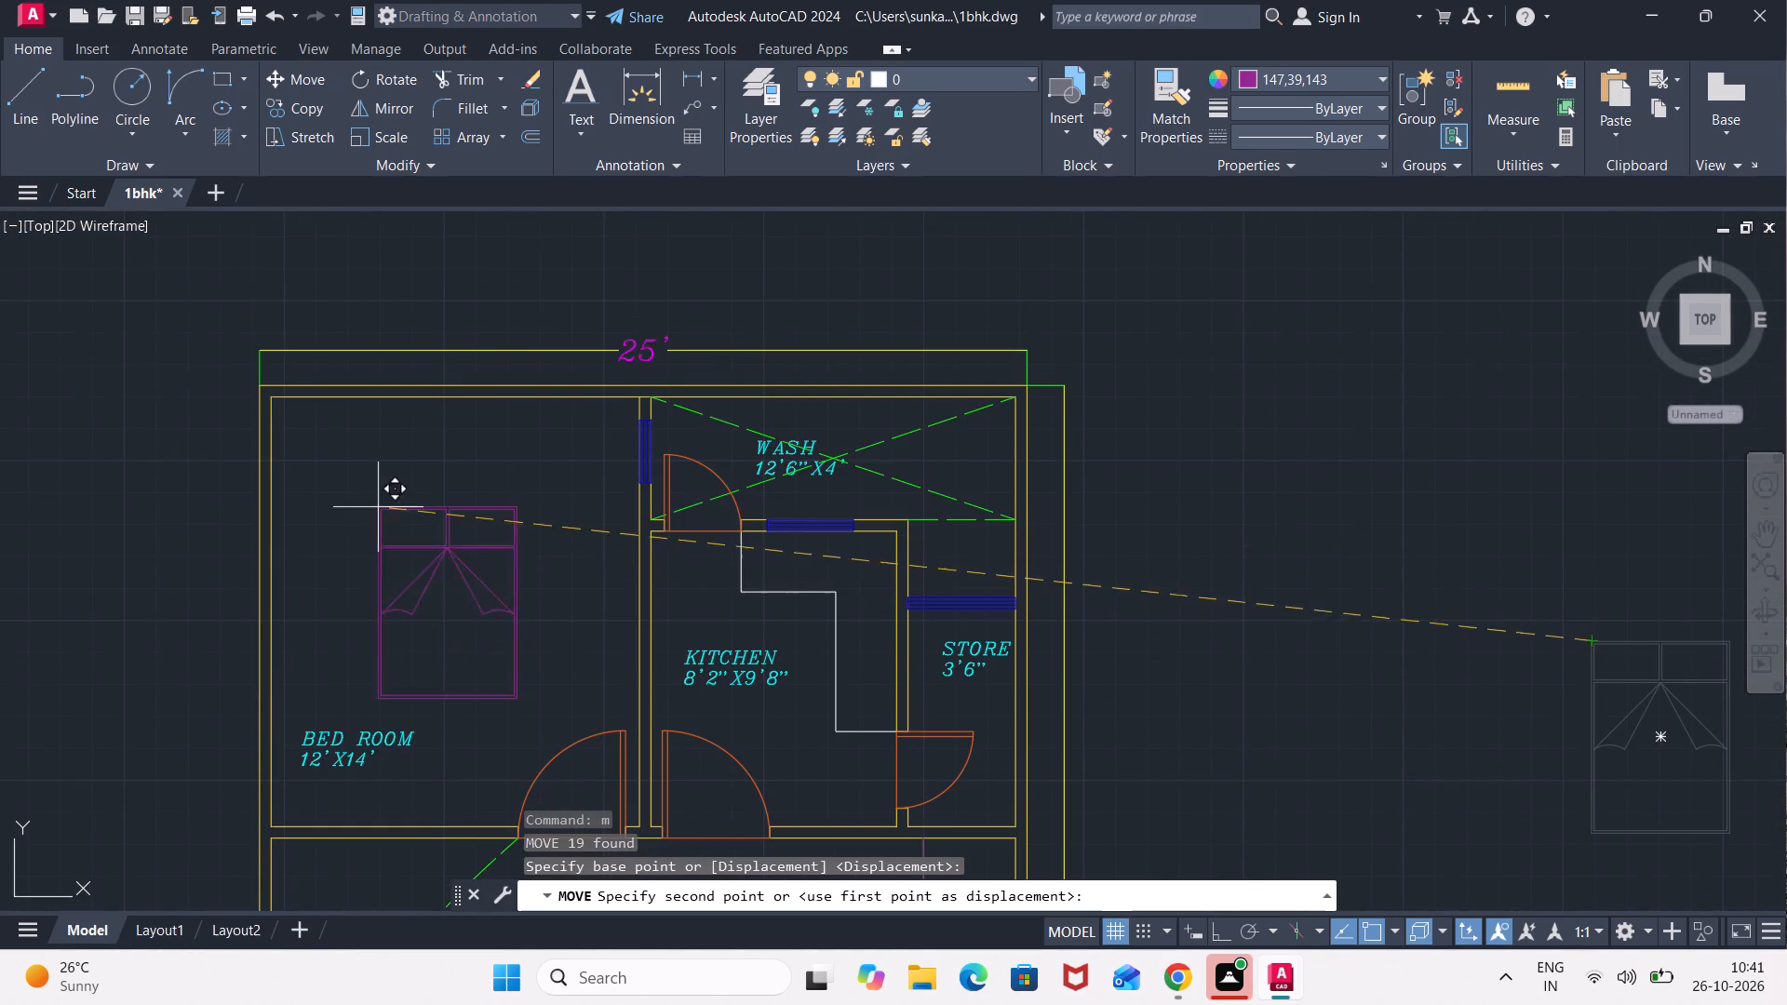
click(330, 439)
Look over the dining, toilet, drawing, porch and lawn areas of the floor plan.
middle_drag(547, 578, 558, 356)
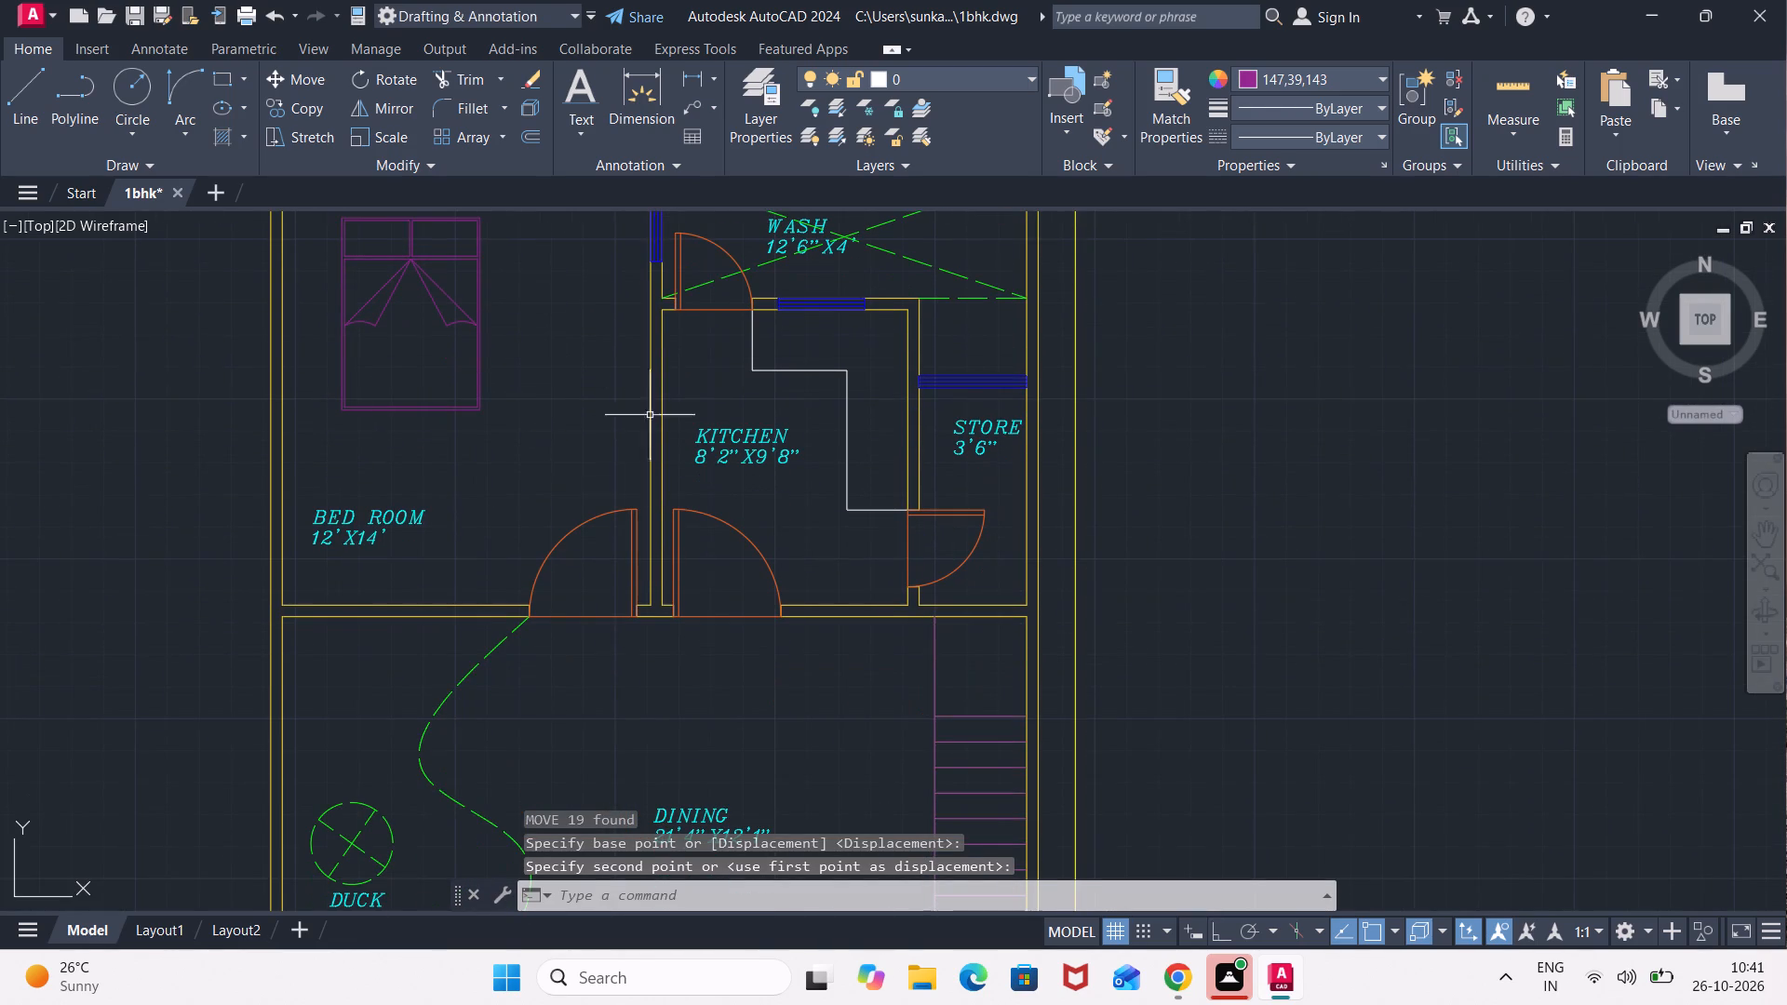
middle_drag(655, 769, 636, 482)
middle_drag(665, 670, 667, 547)
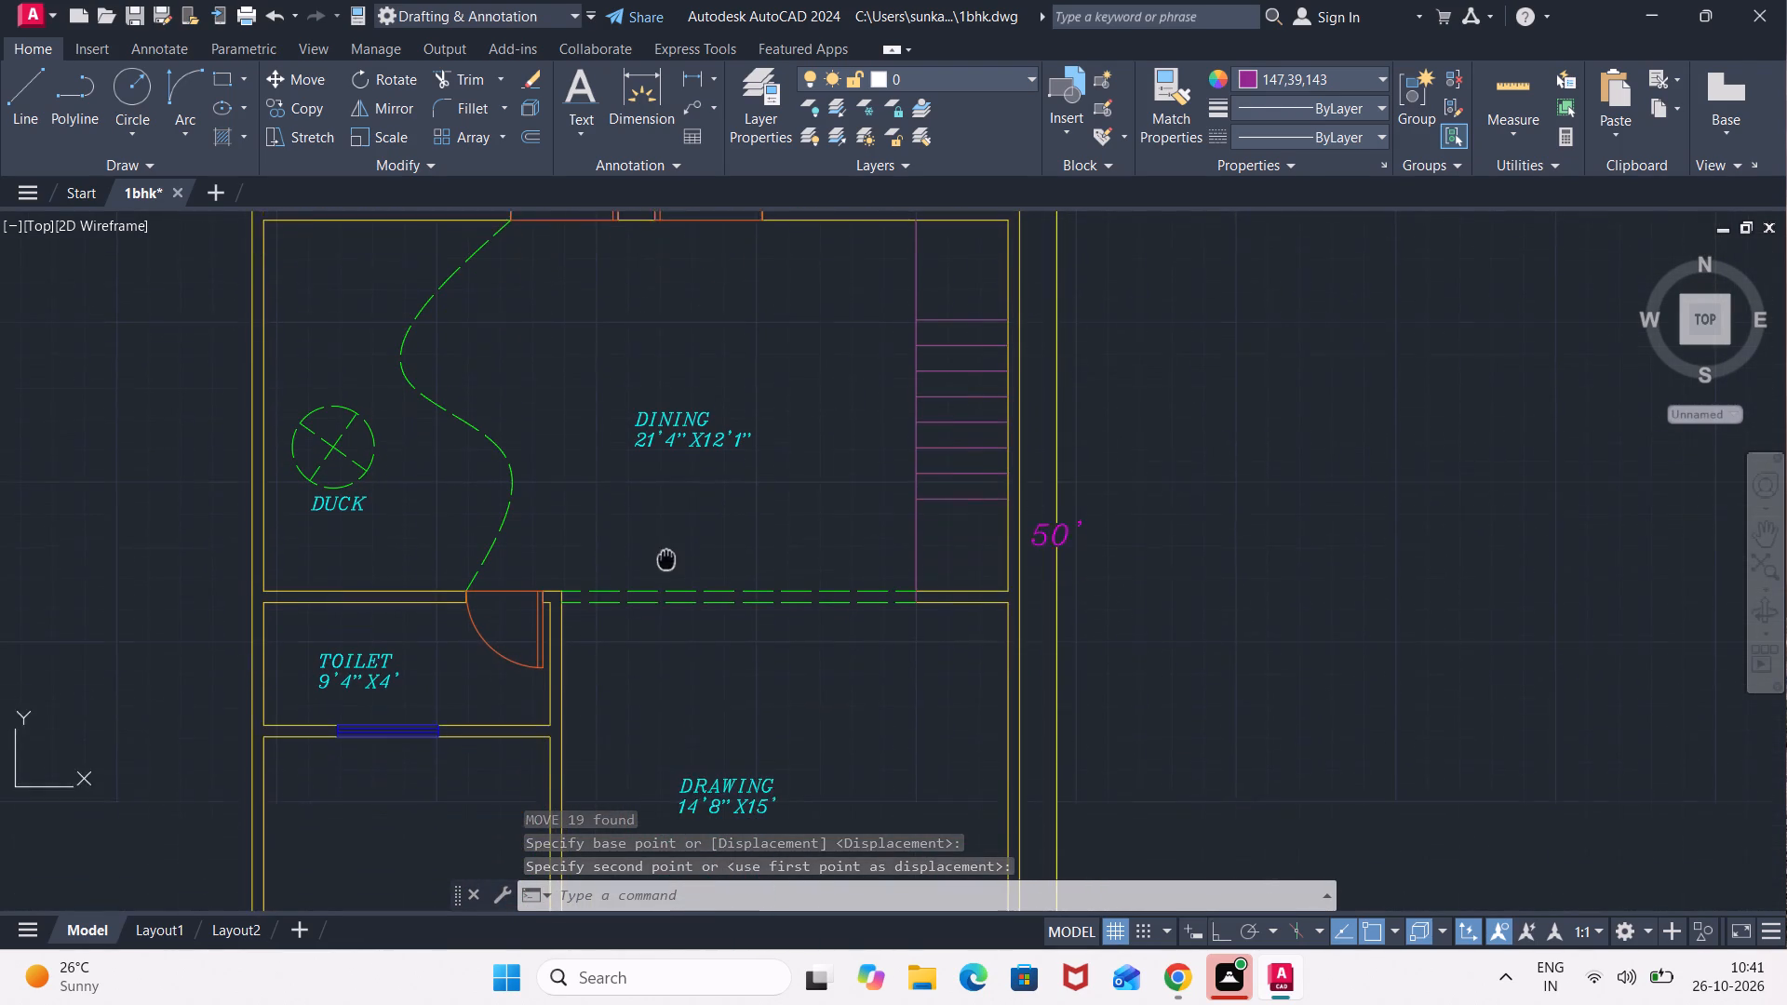
middle_drag(667, 547, 667, 530)
middle_drag(679, 690, 681, 663)
middle_drag(734, 693, 749, 539)
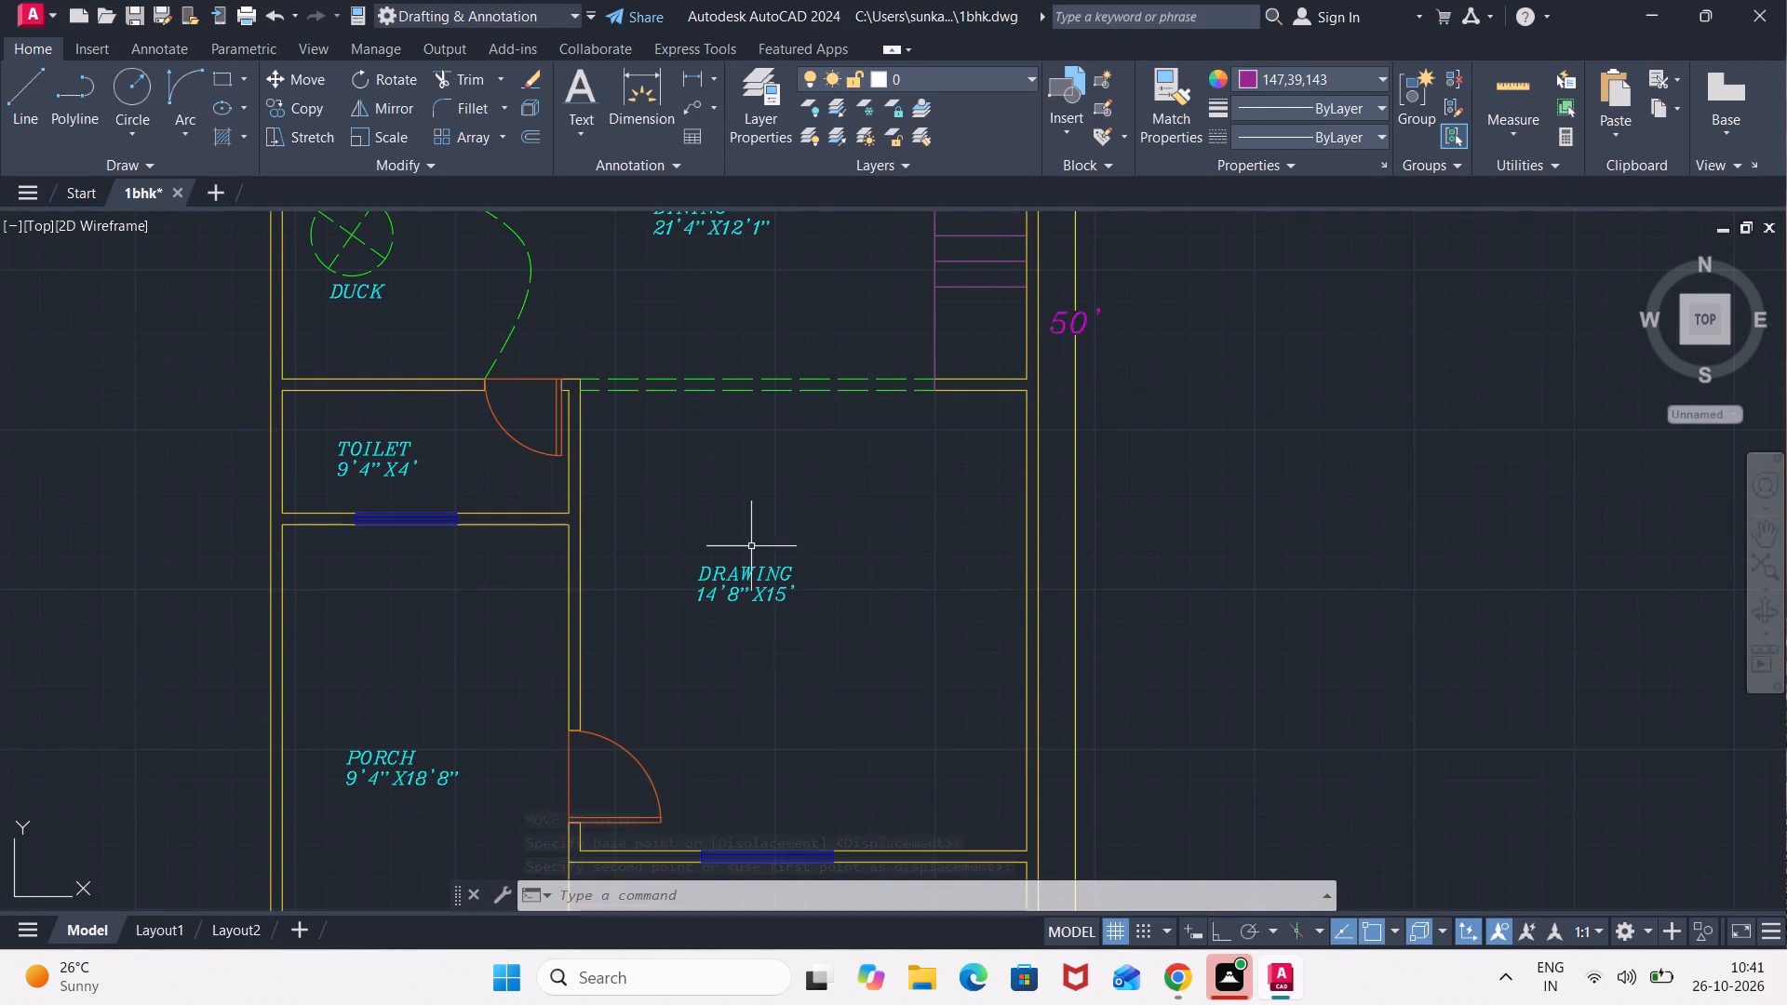
middle_drag(804, 720, 629, 656)
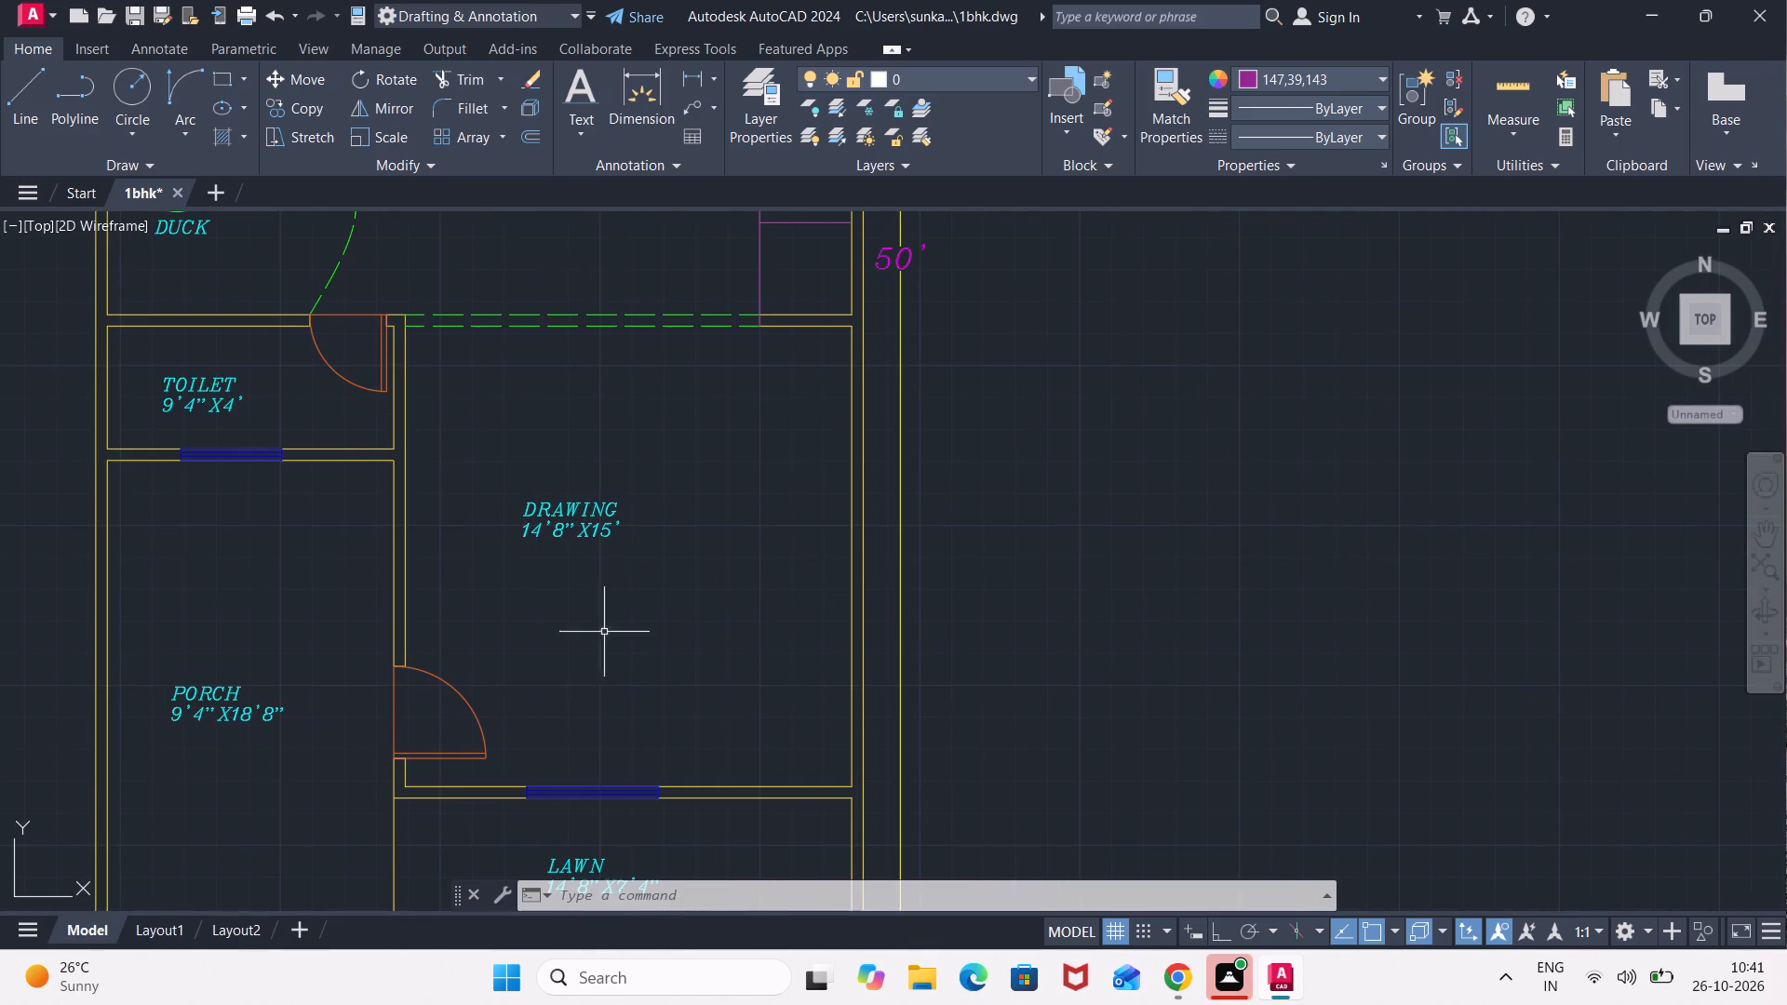
middle_drag(296, 624, 682, 555)
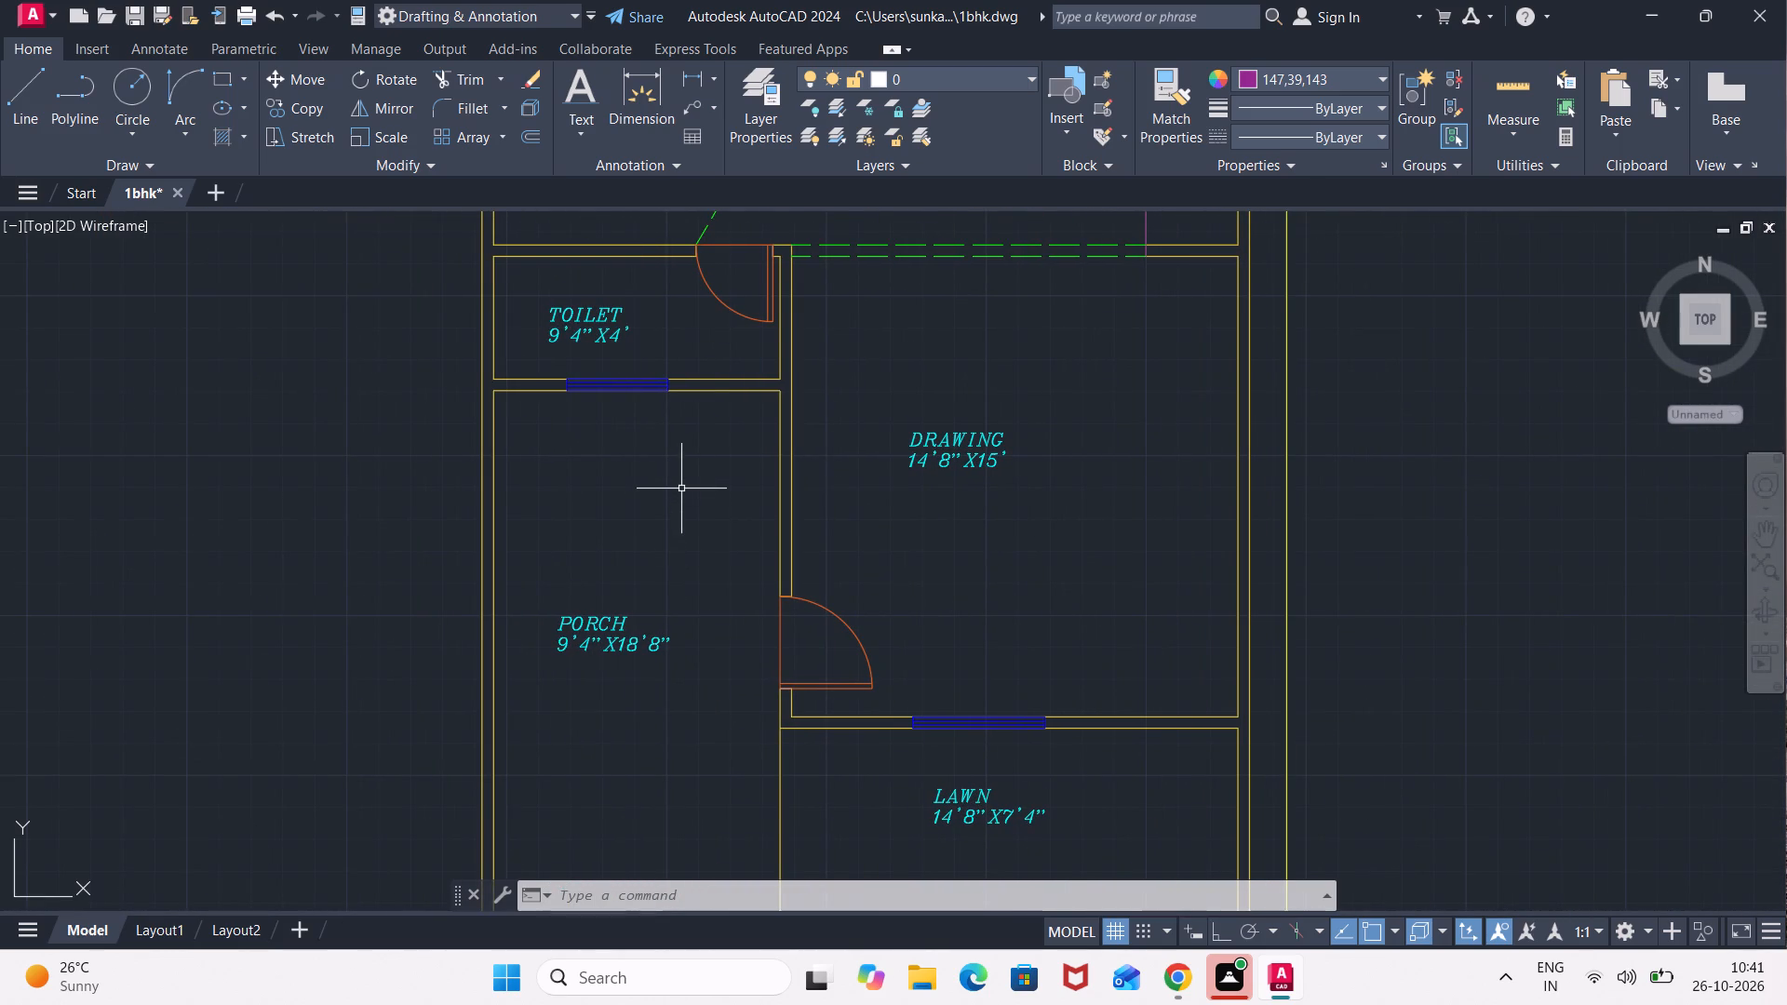
middle_click(682, 489)
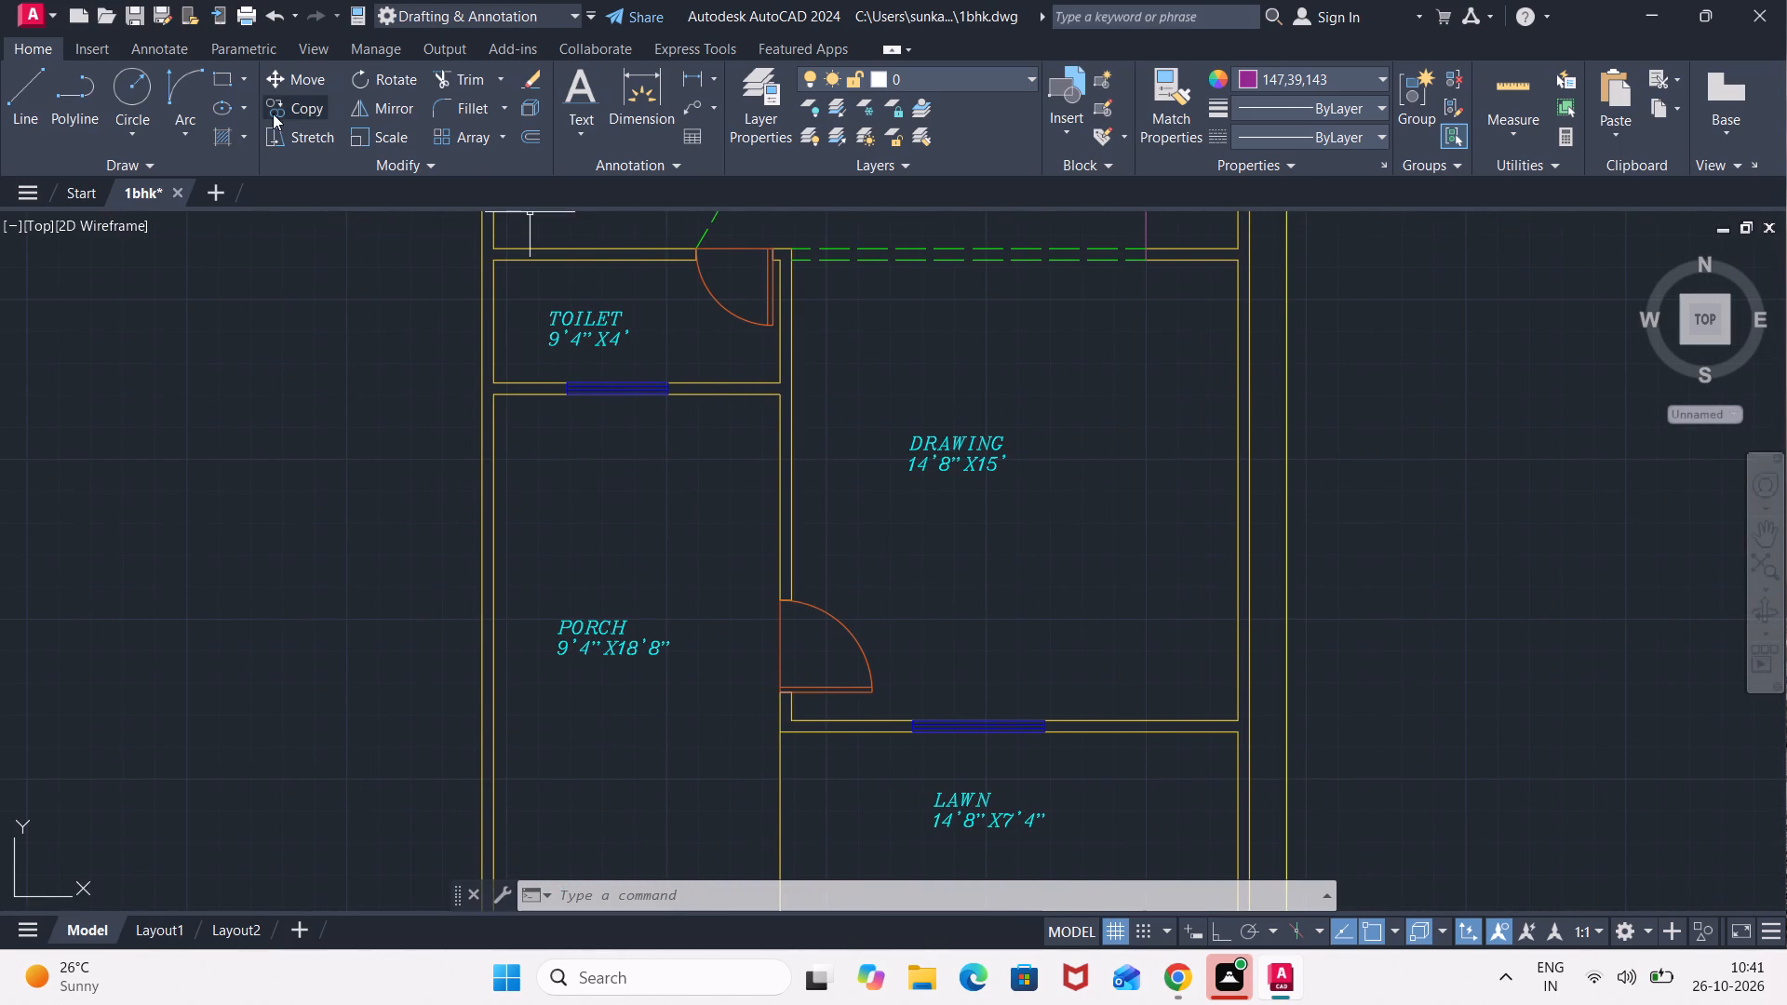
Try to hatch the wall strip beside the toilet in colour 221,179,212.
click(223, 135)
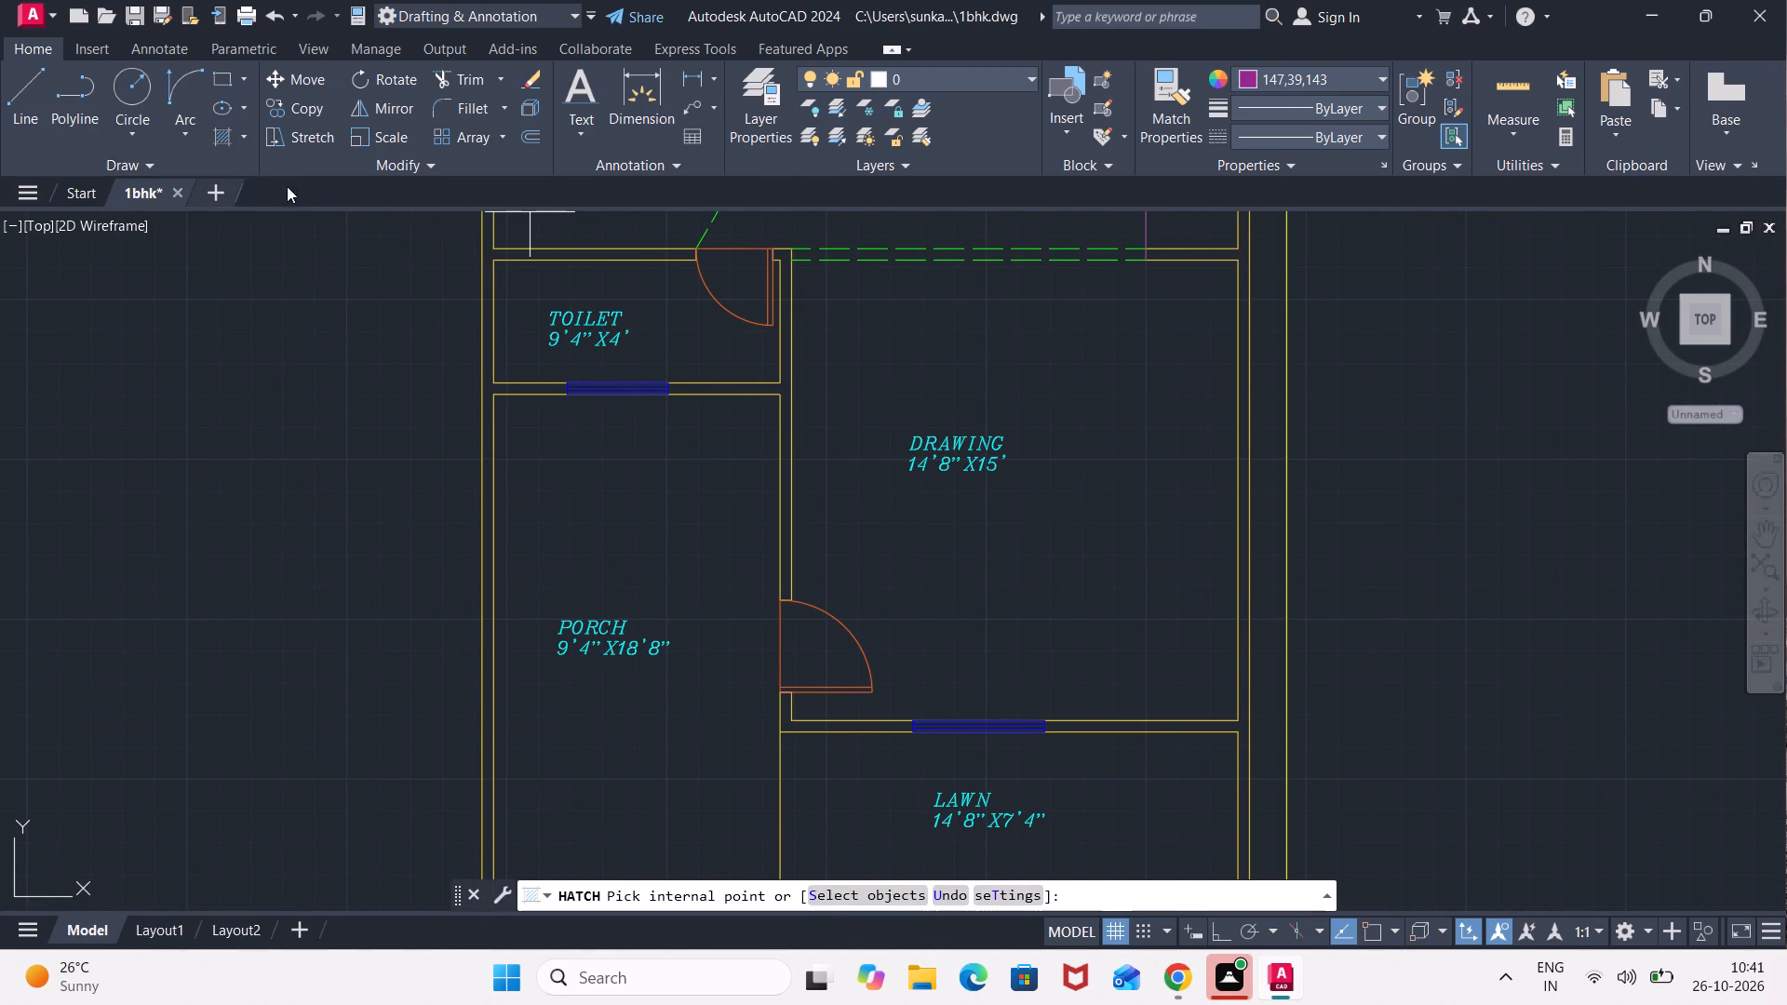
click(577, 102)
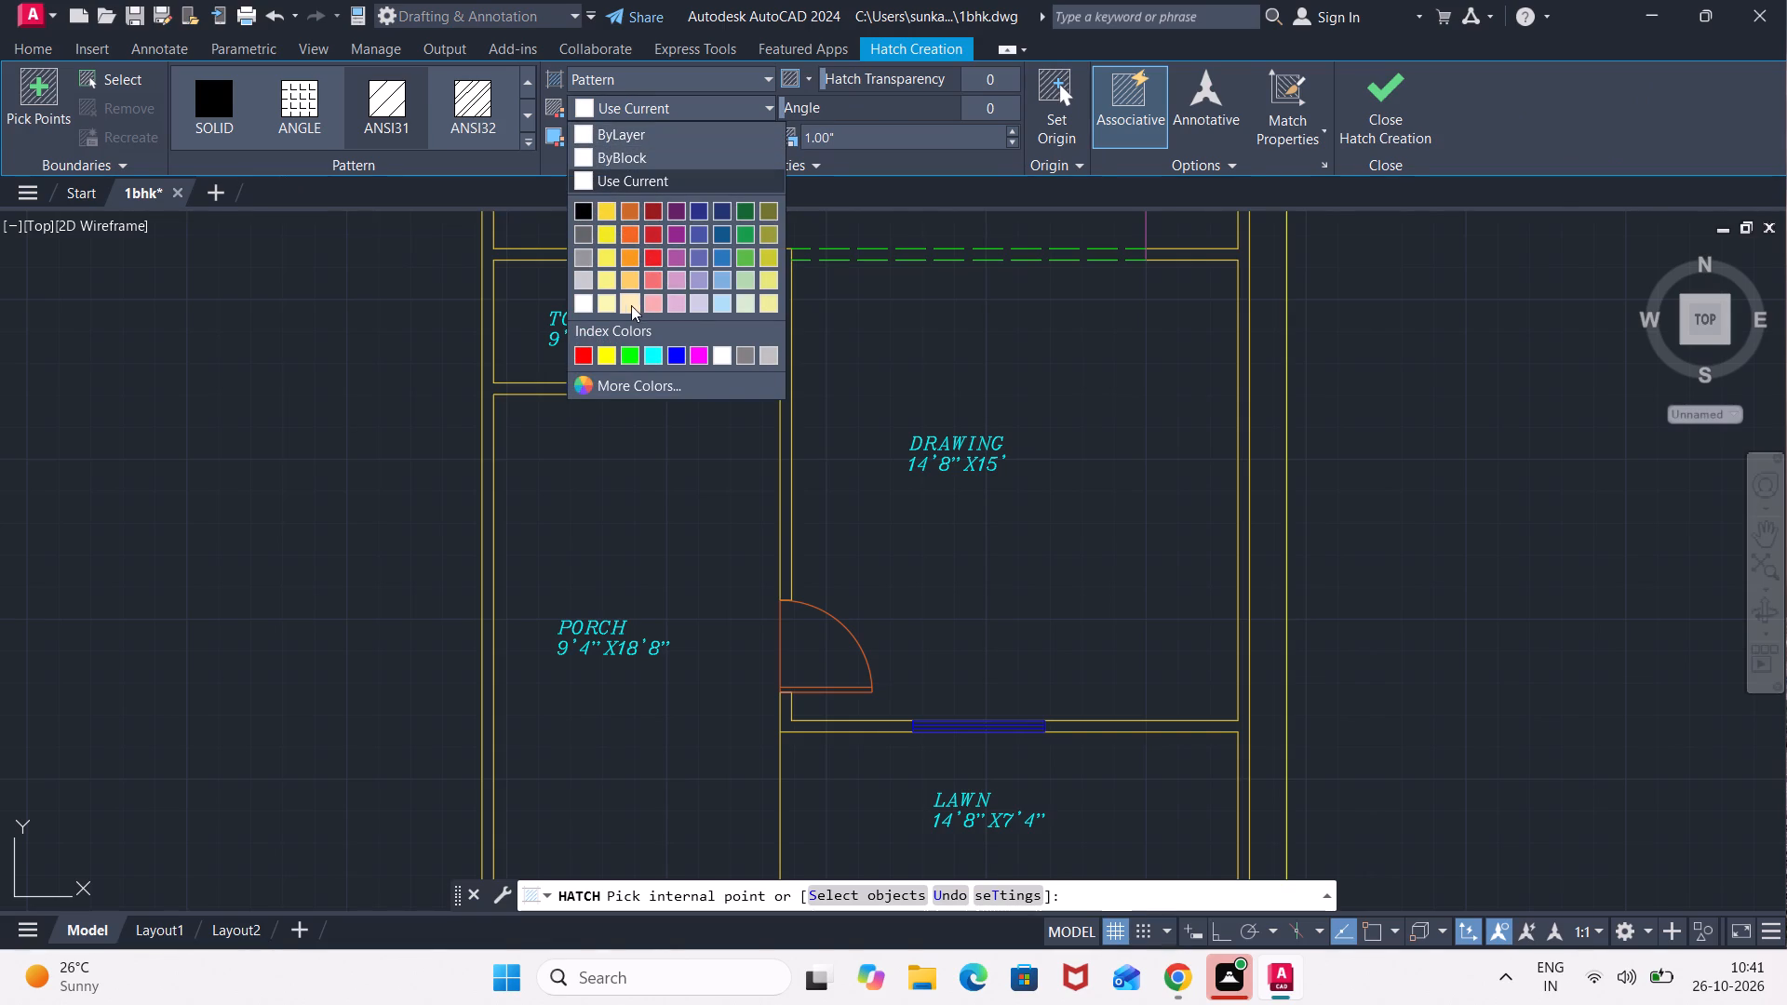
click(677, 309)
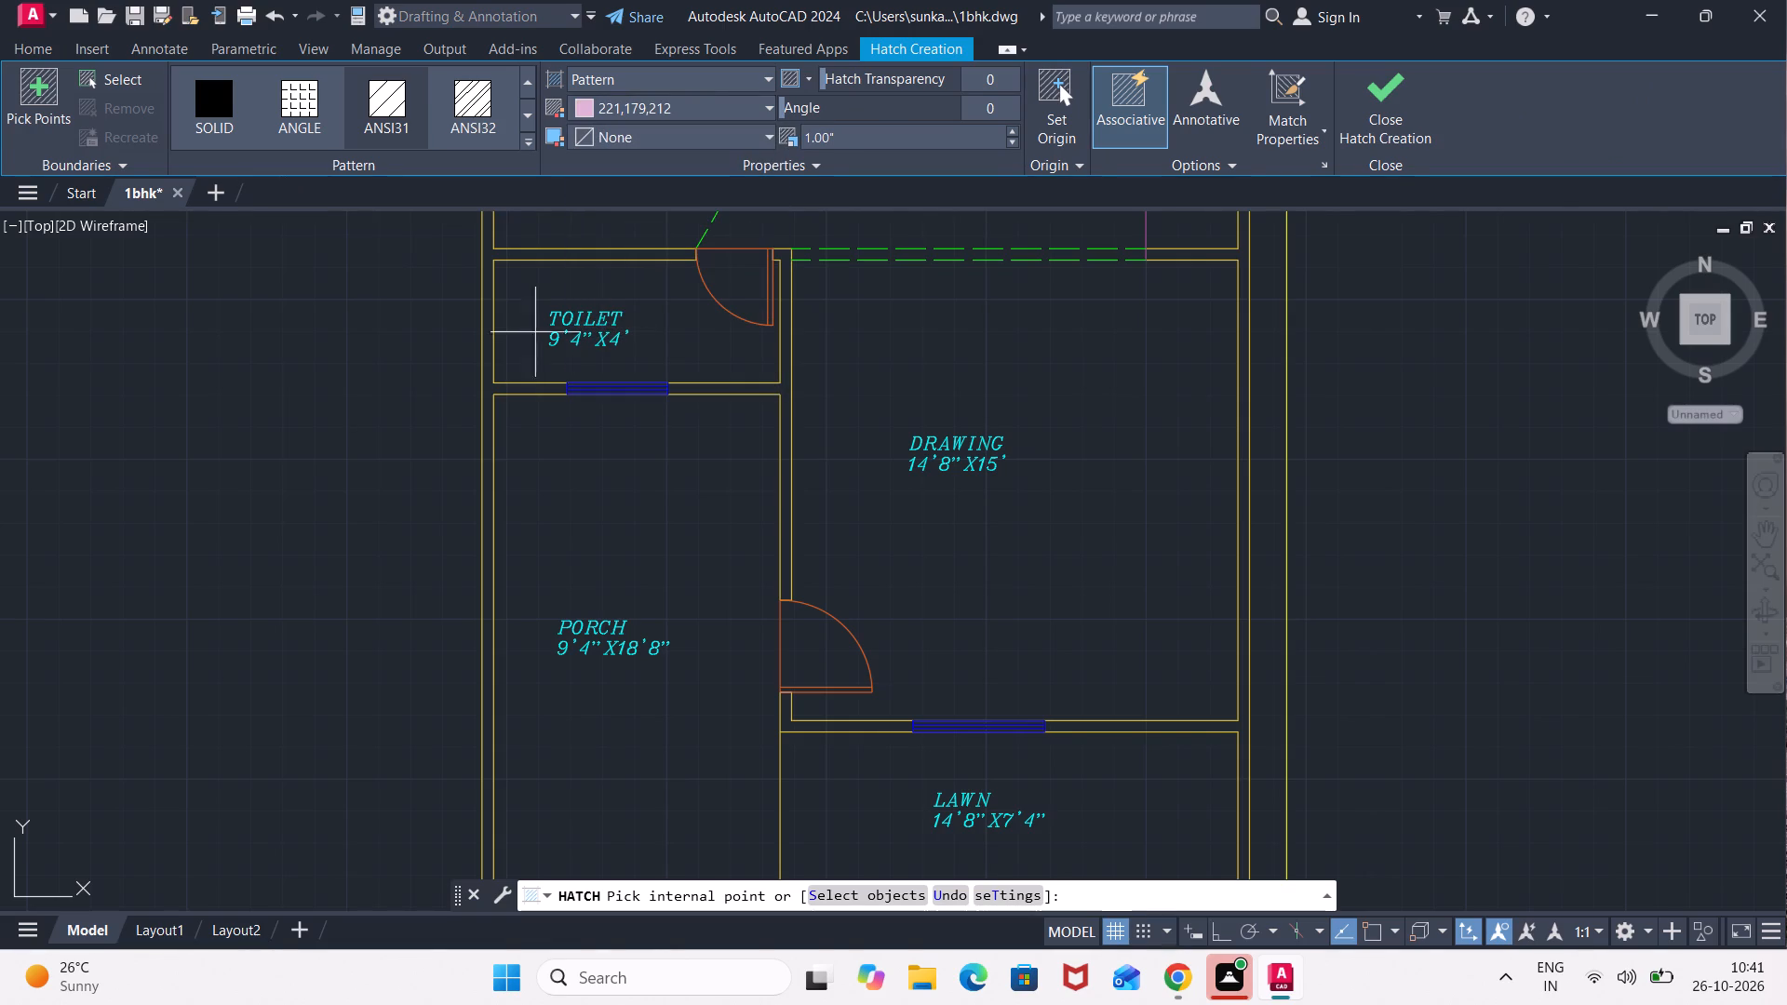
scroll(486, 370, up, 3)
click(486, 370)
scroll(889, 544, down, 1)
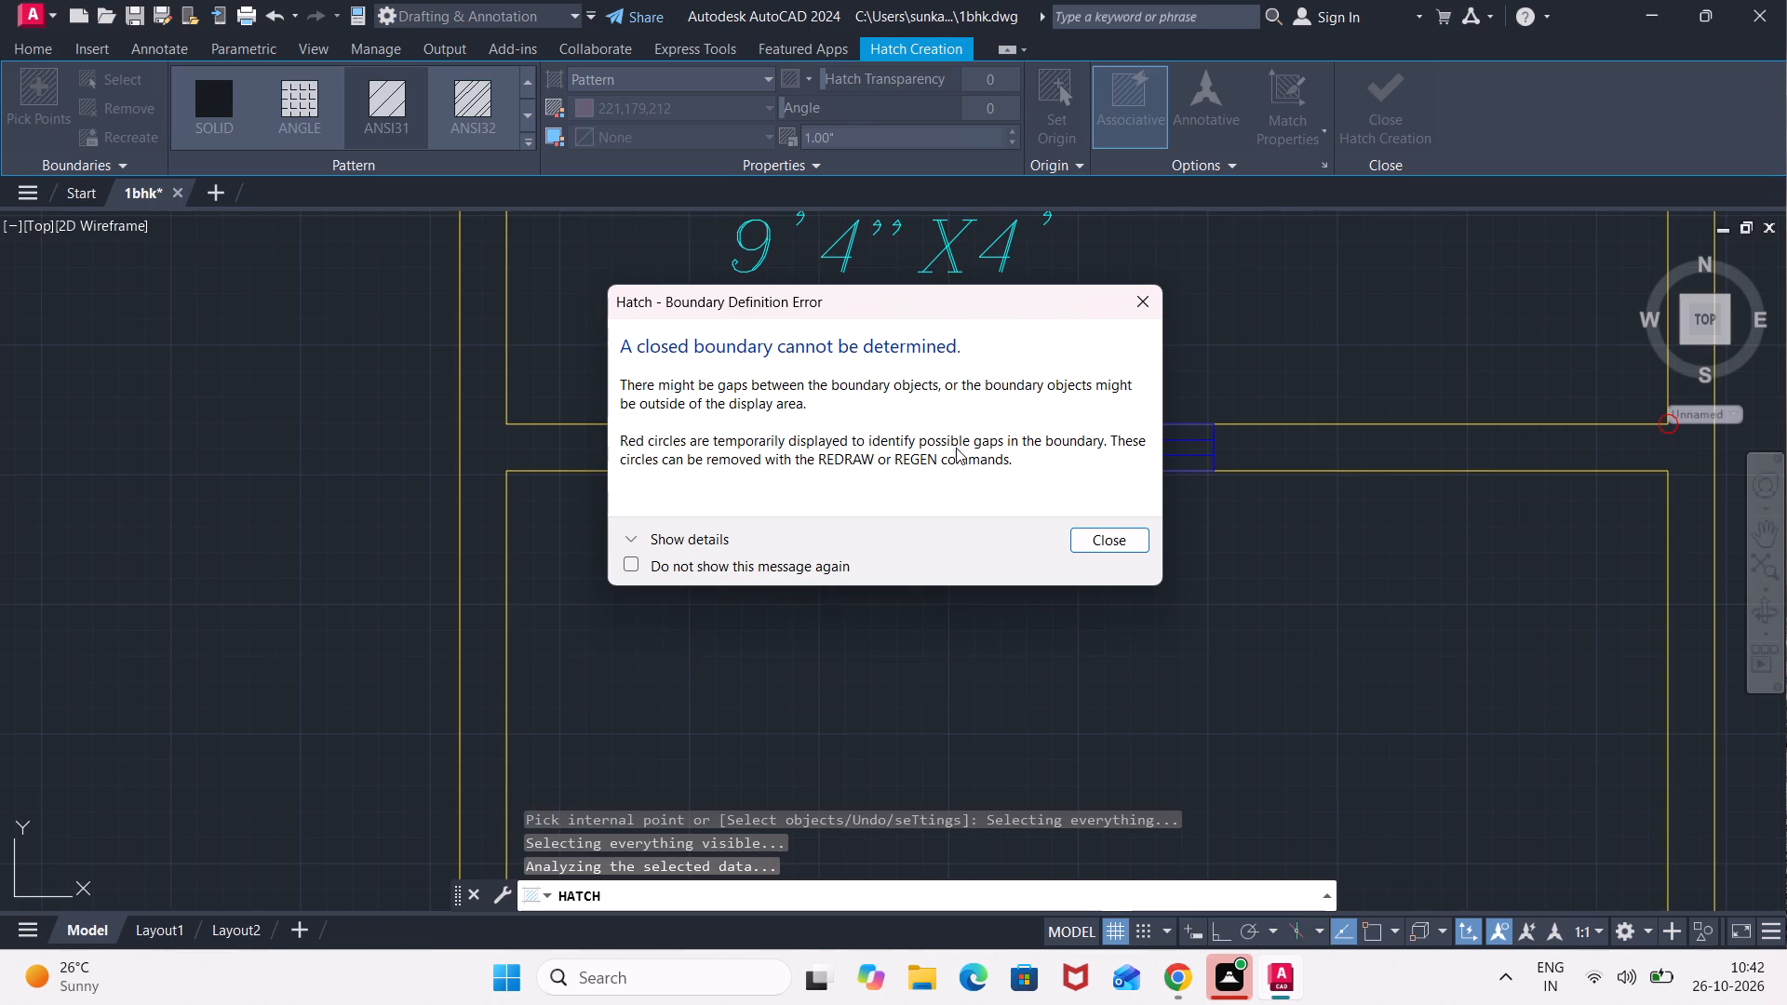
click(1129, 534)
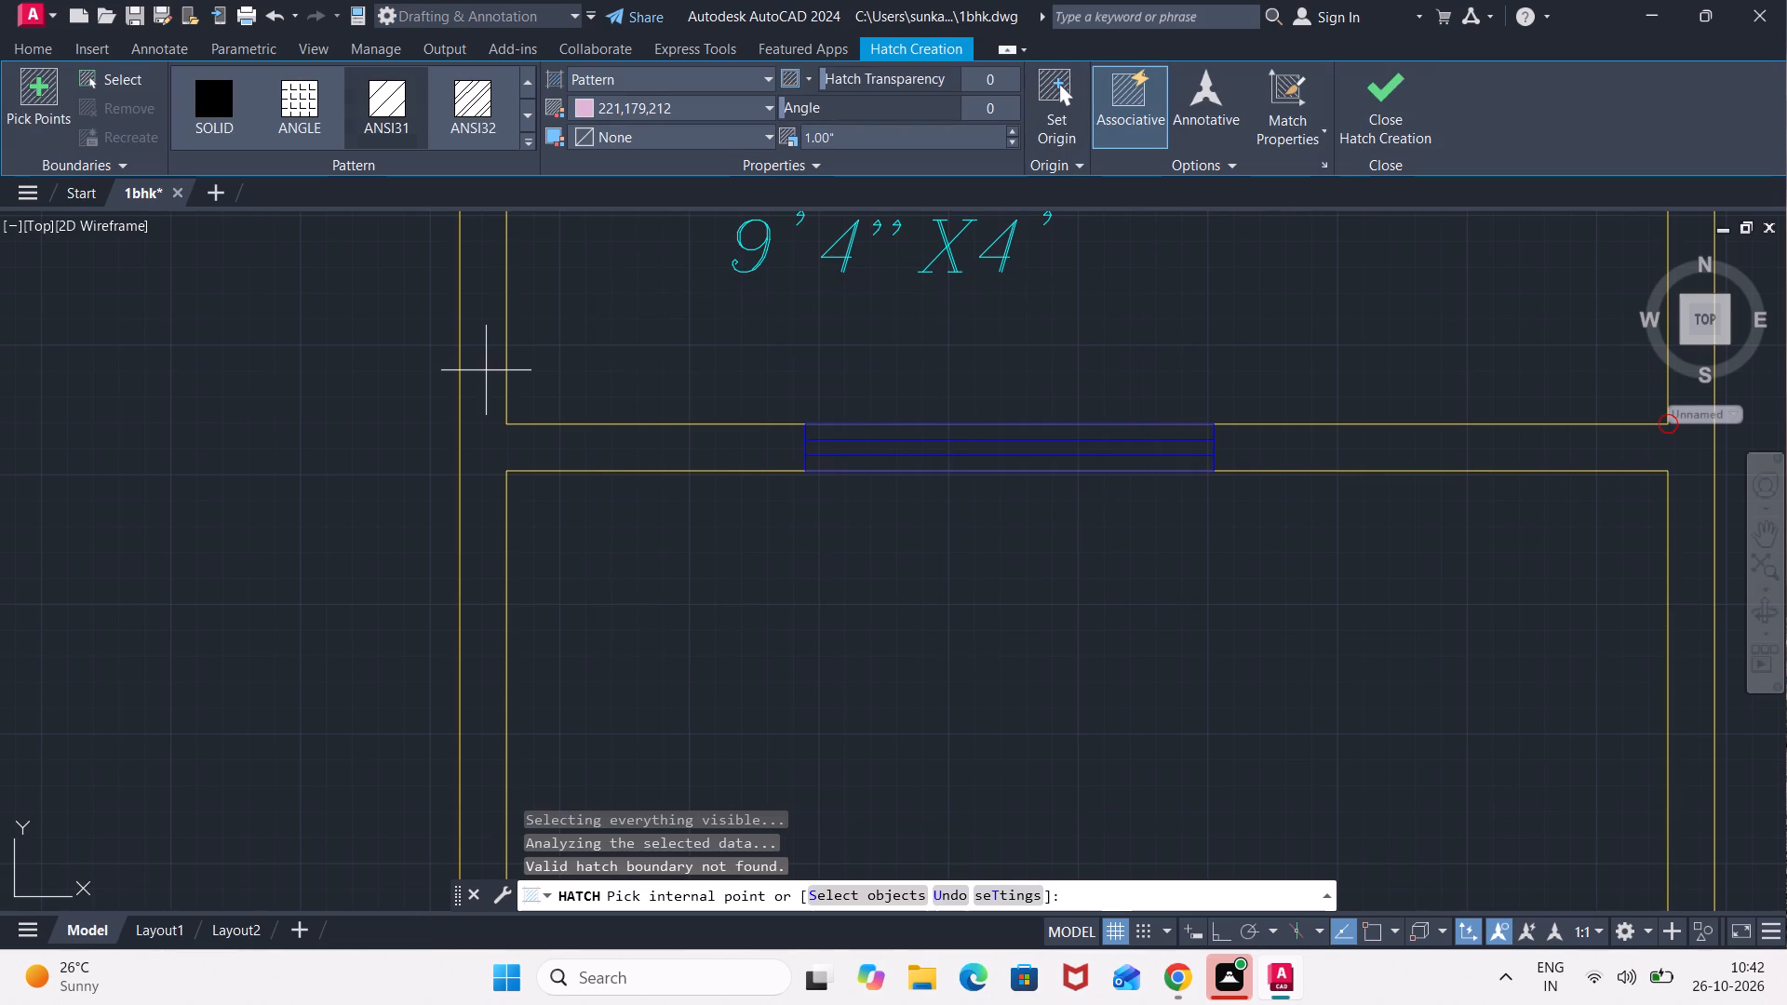
Examine the circled boundary gaps around the toilet door and the adjoining wall corner.
scroll(950, 382, down, 4)
middle_drag(1001, 351, 906, 367)
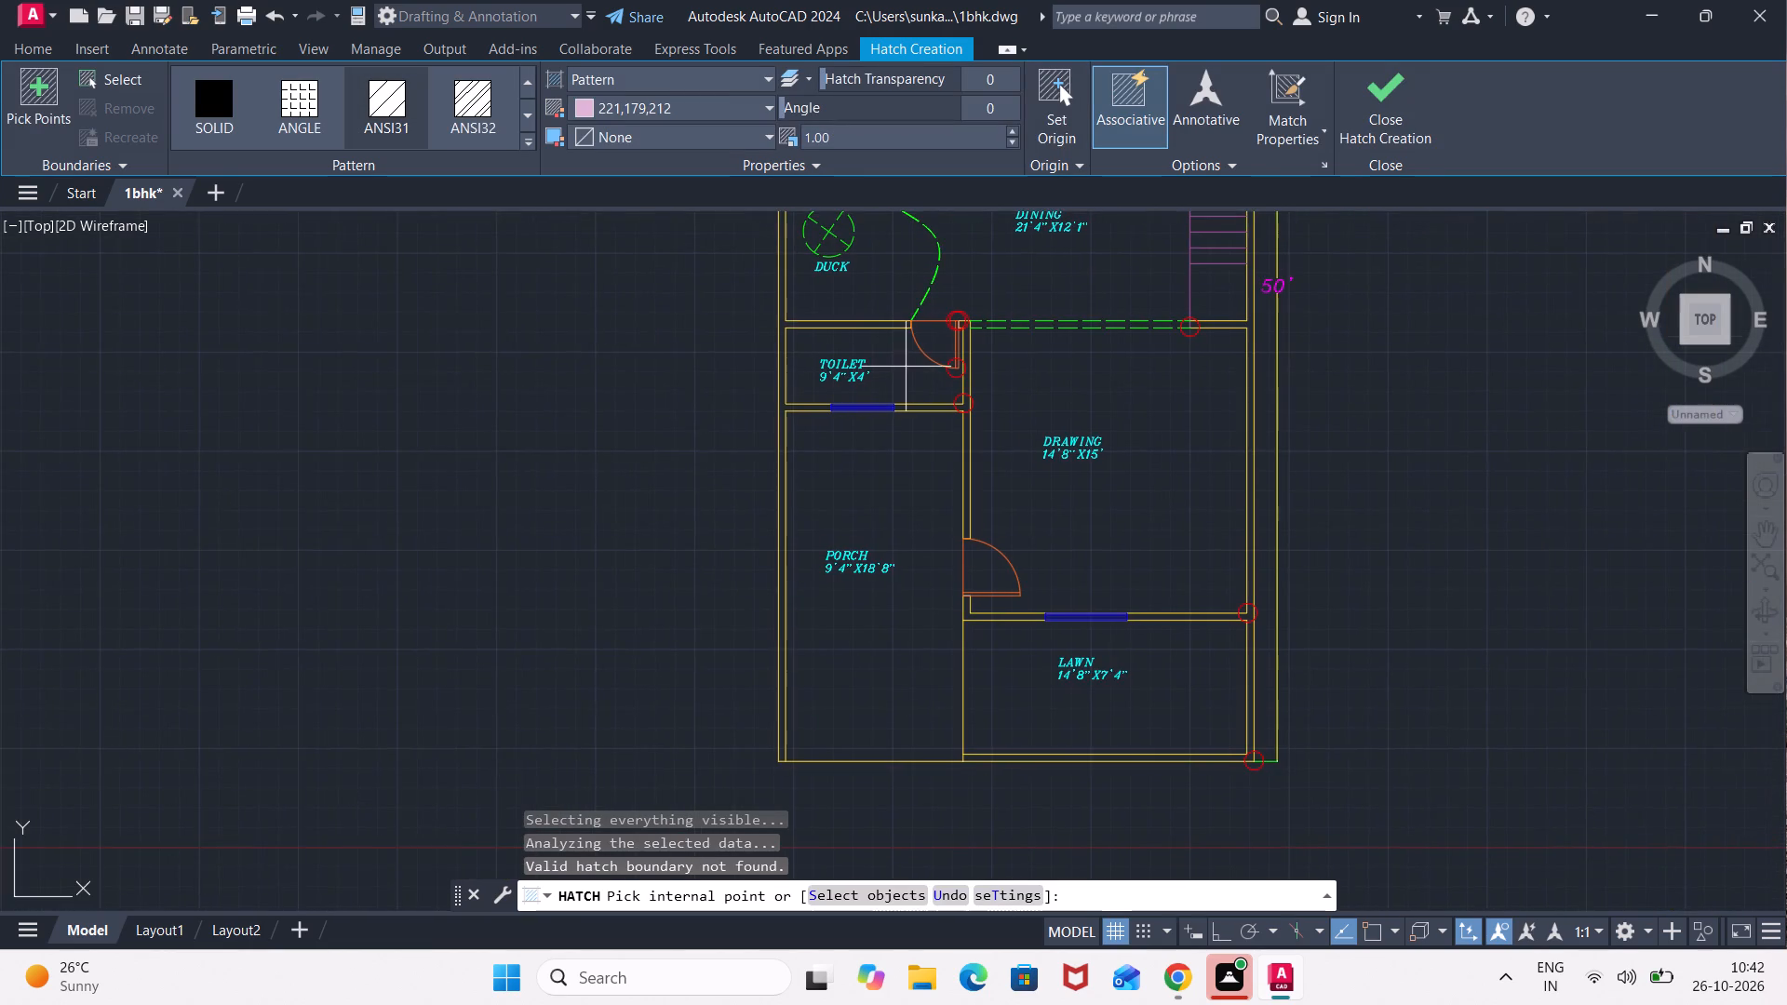
scroll(956, 297, up, 3)
scroll(958, 371, up, 3)
scroll(953, 464, up, 3)
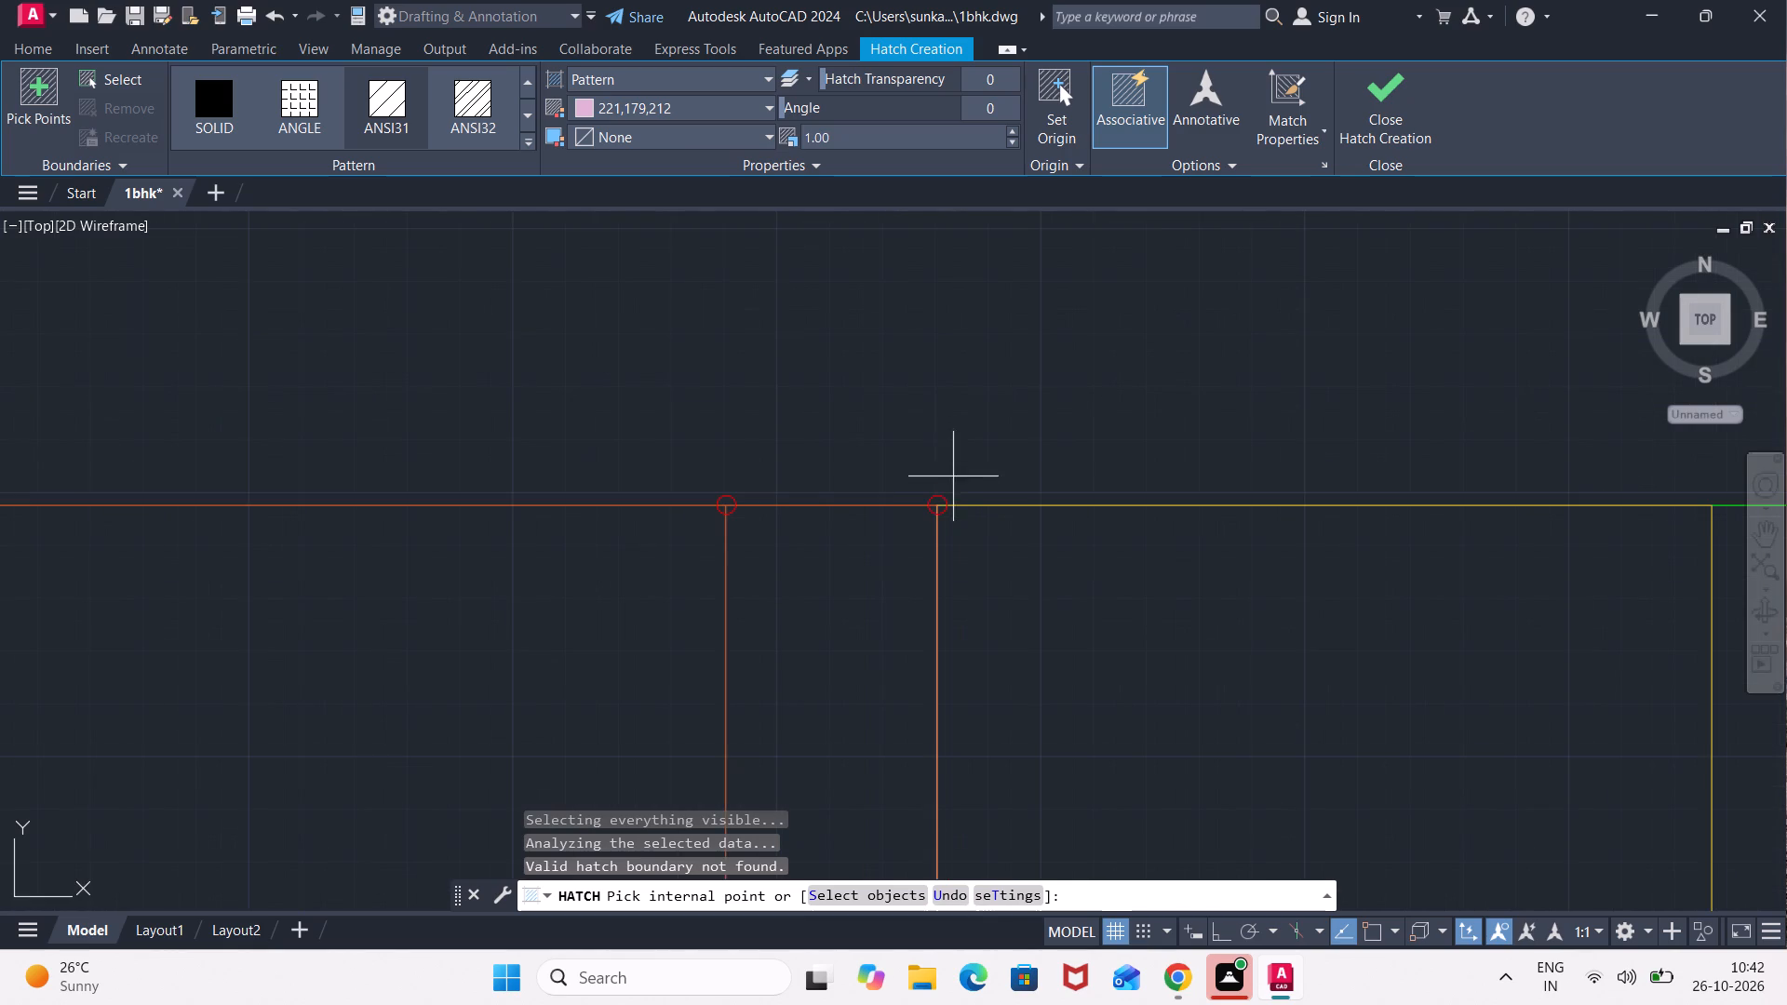
scroll(951, 502, up, 7)
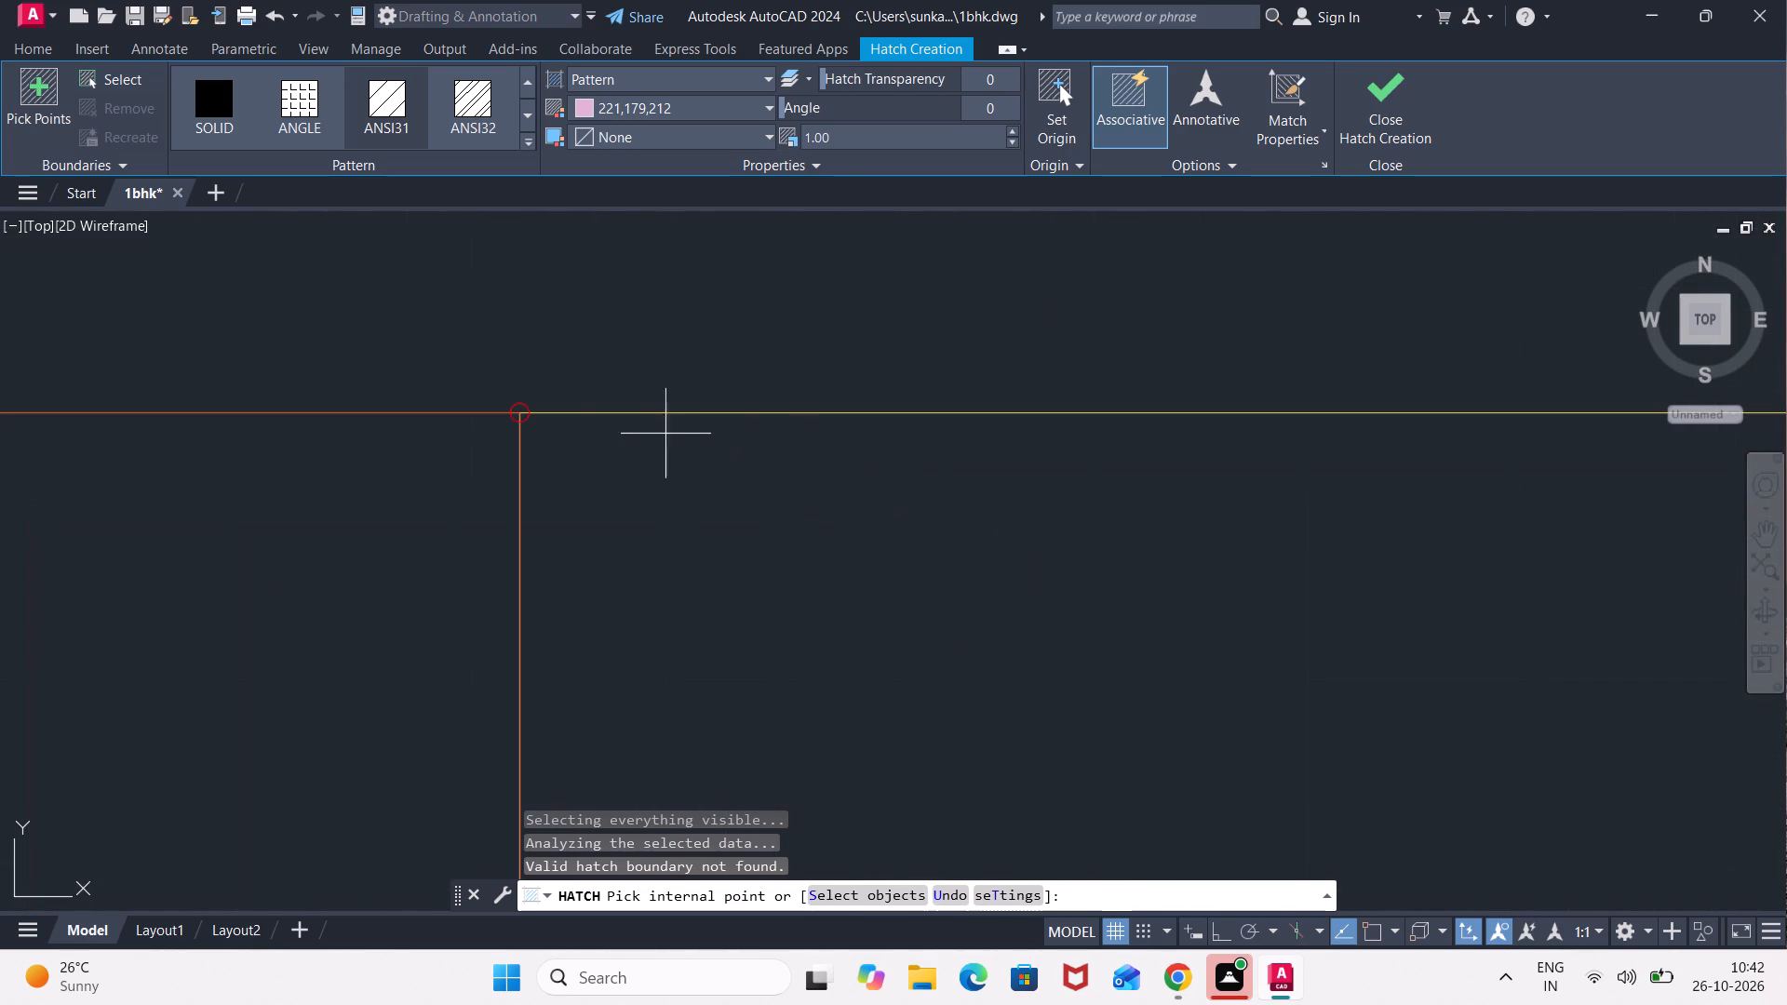
middle_drag(630, 432, 748, 477)
scroll(625, 424, up, 3)
scroll(692, 553, up, 4)
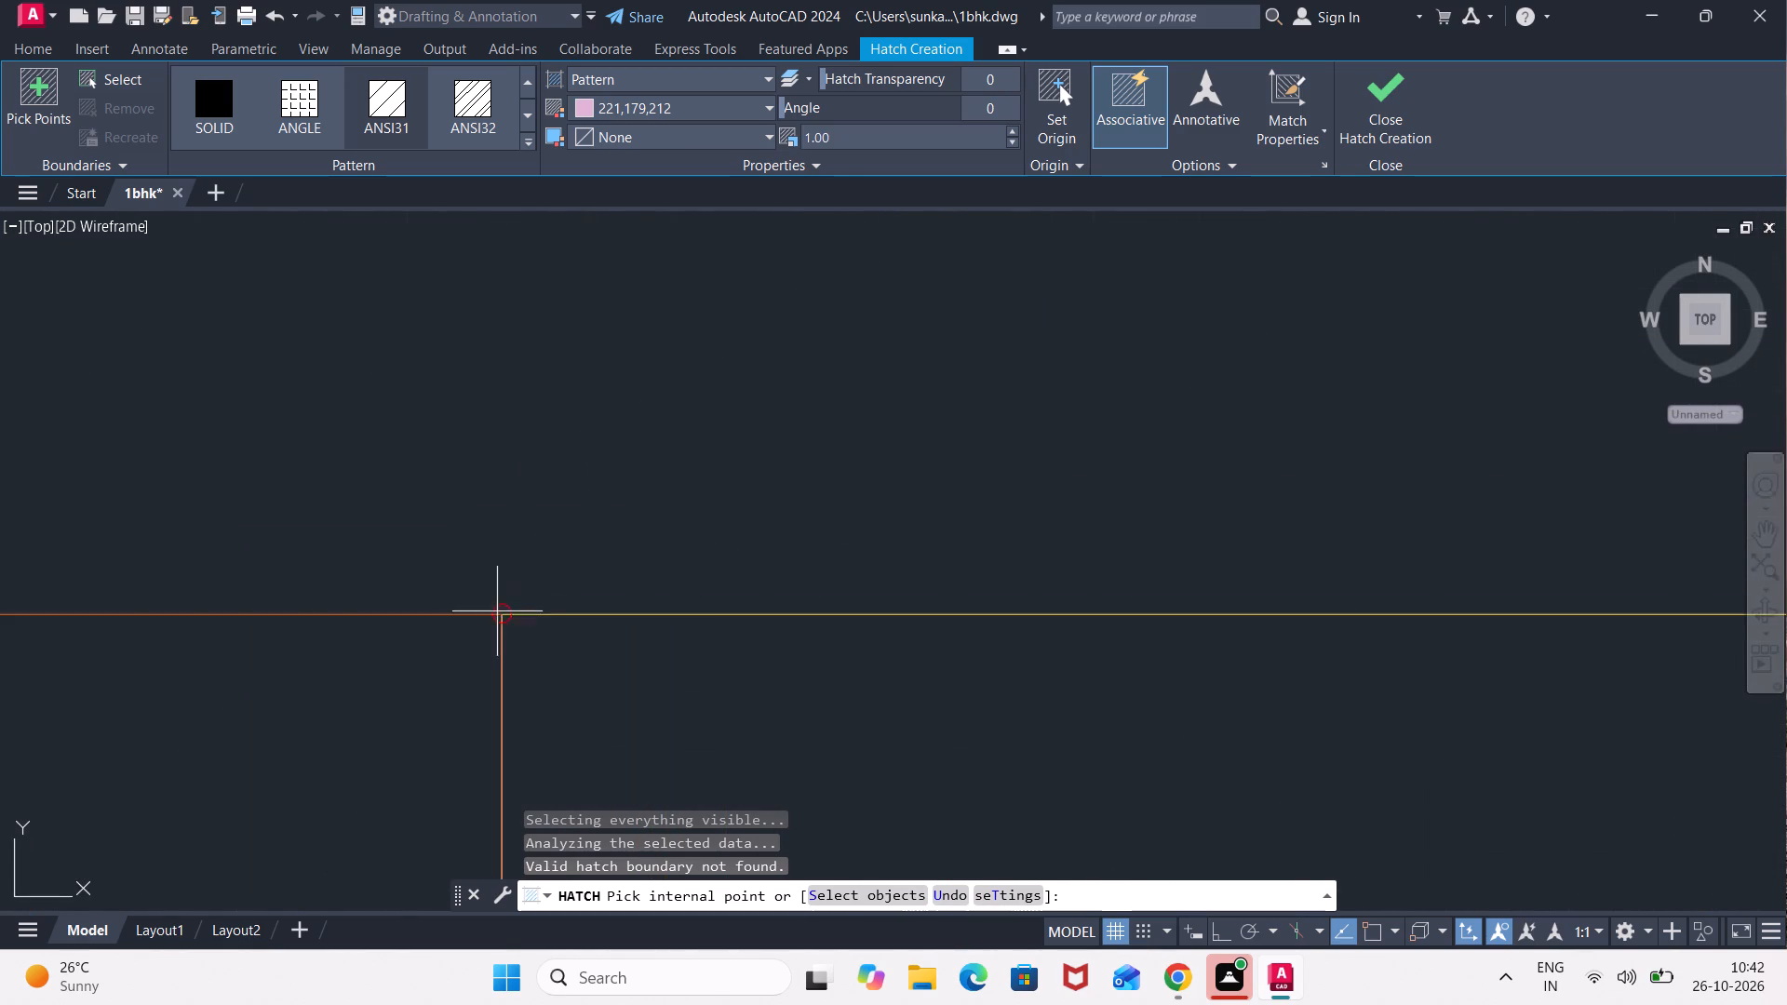
scroll(487, 627, up, 4)
scroll(581, 582, up, 3)
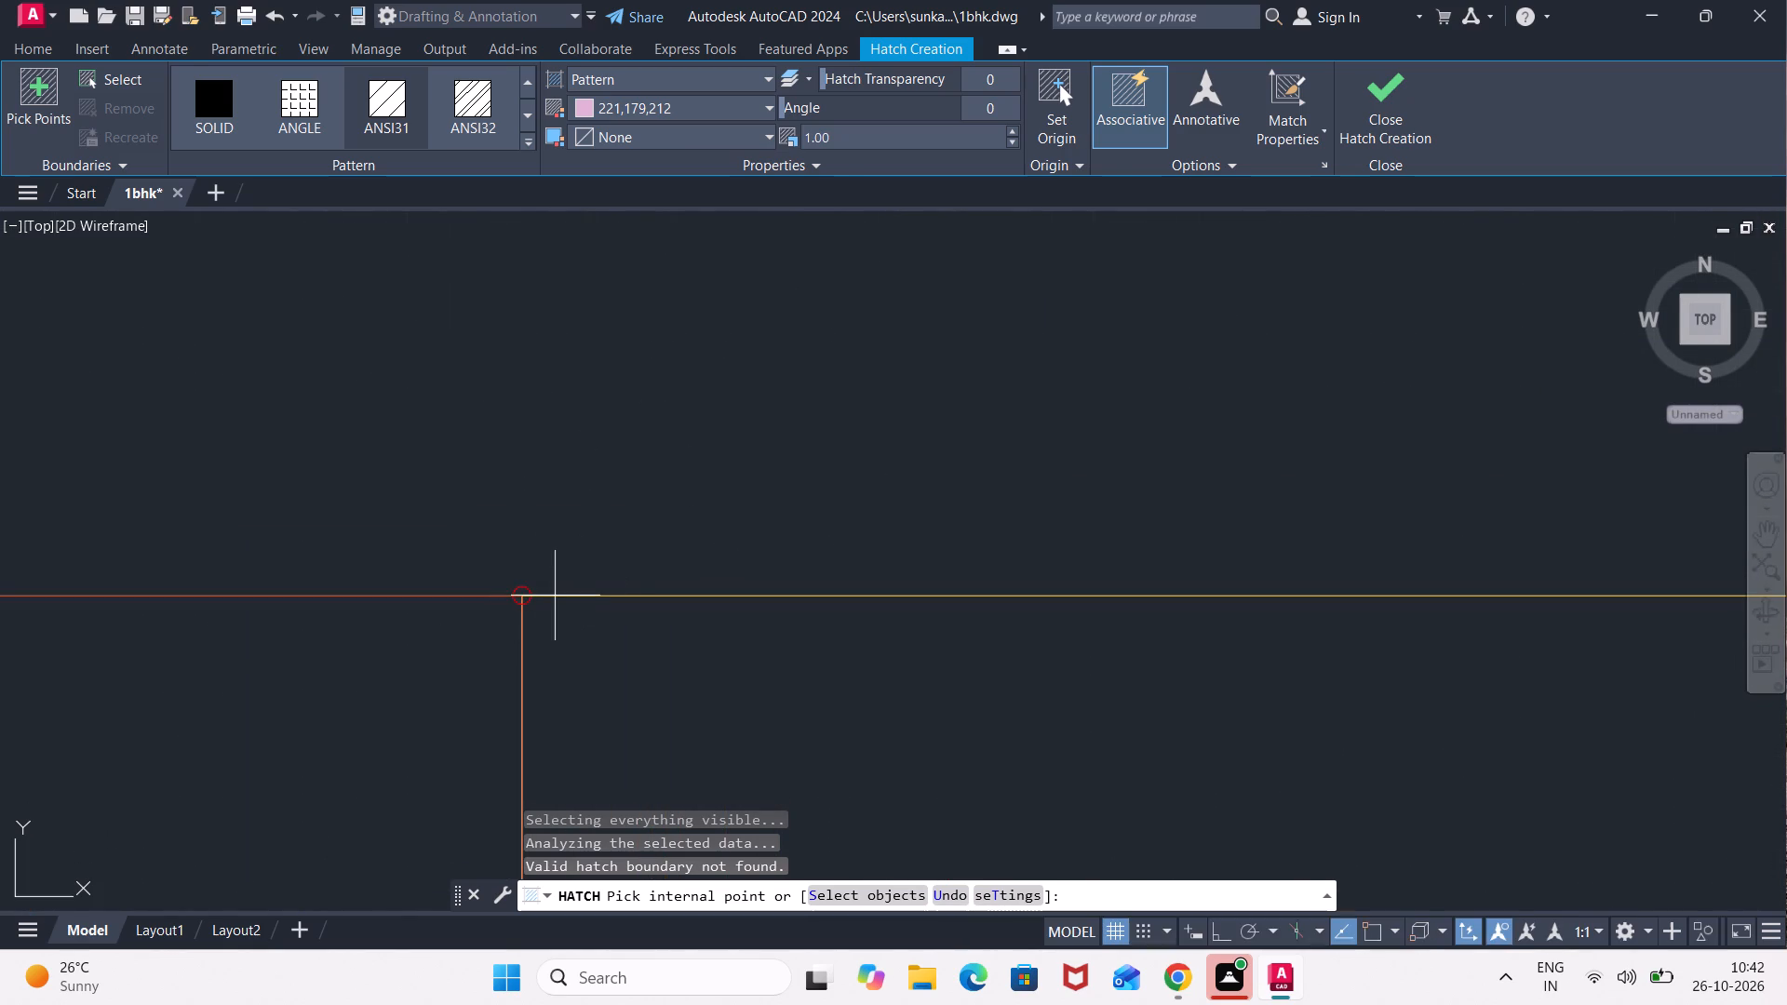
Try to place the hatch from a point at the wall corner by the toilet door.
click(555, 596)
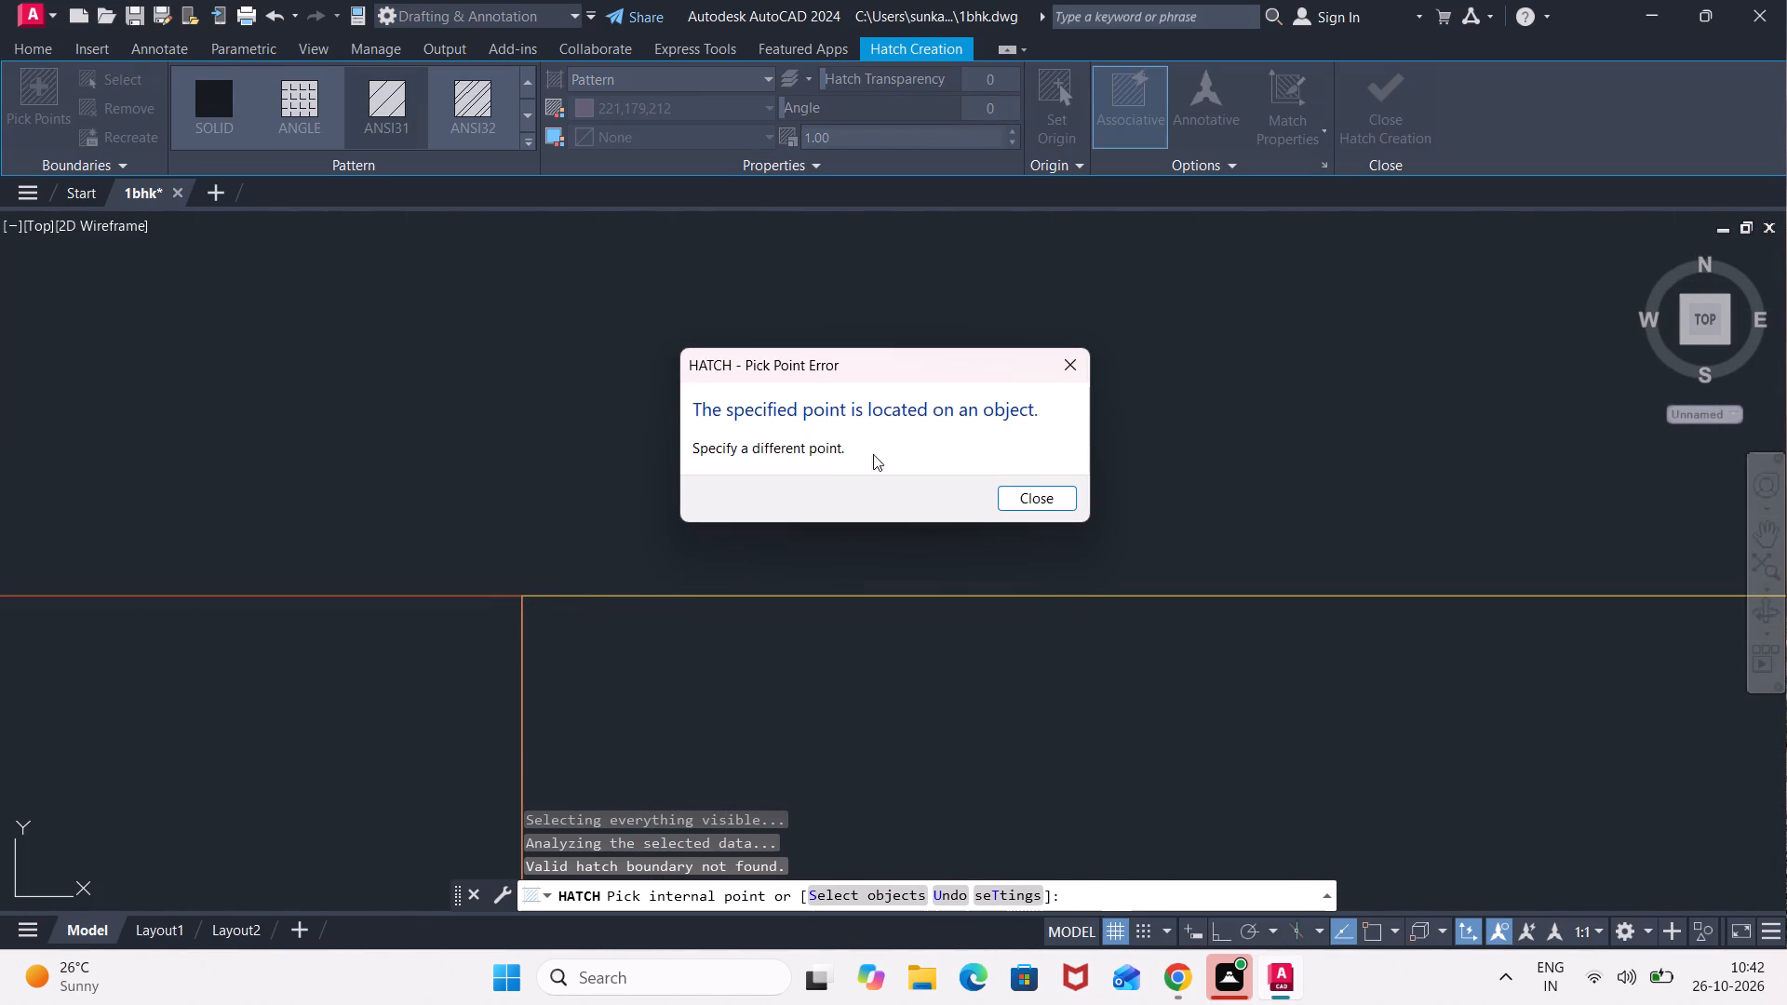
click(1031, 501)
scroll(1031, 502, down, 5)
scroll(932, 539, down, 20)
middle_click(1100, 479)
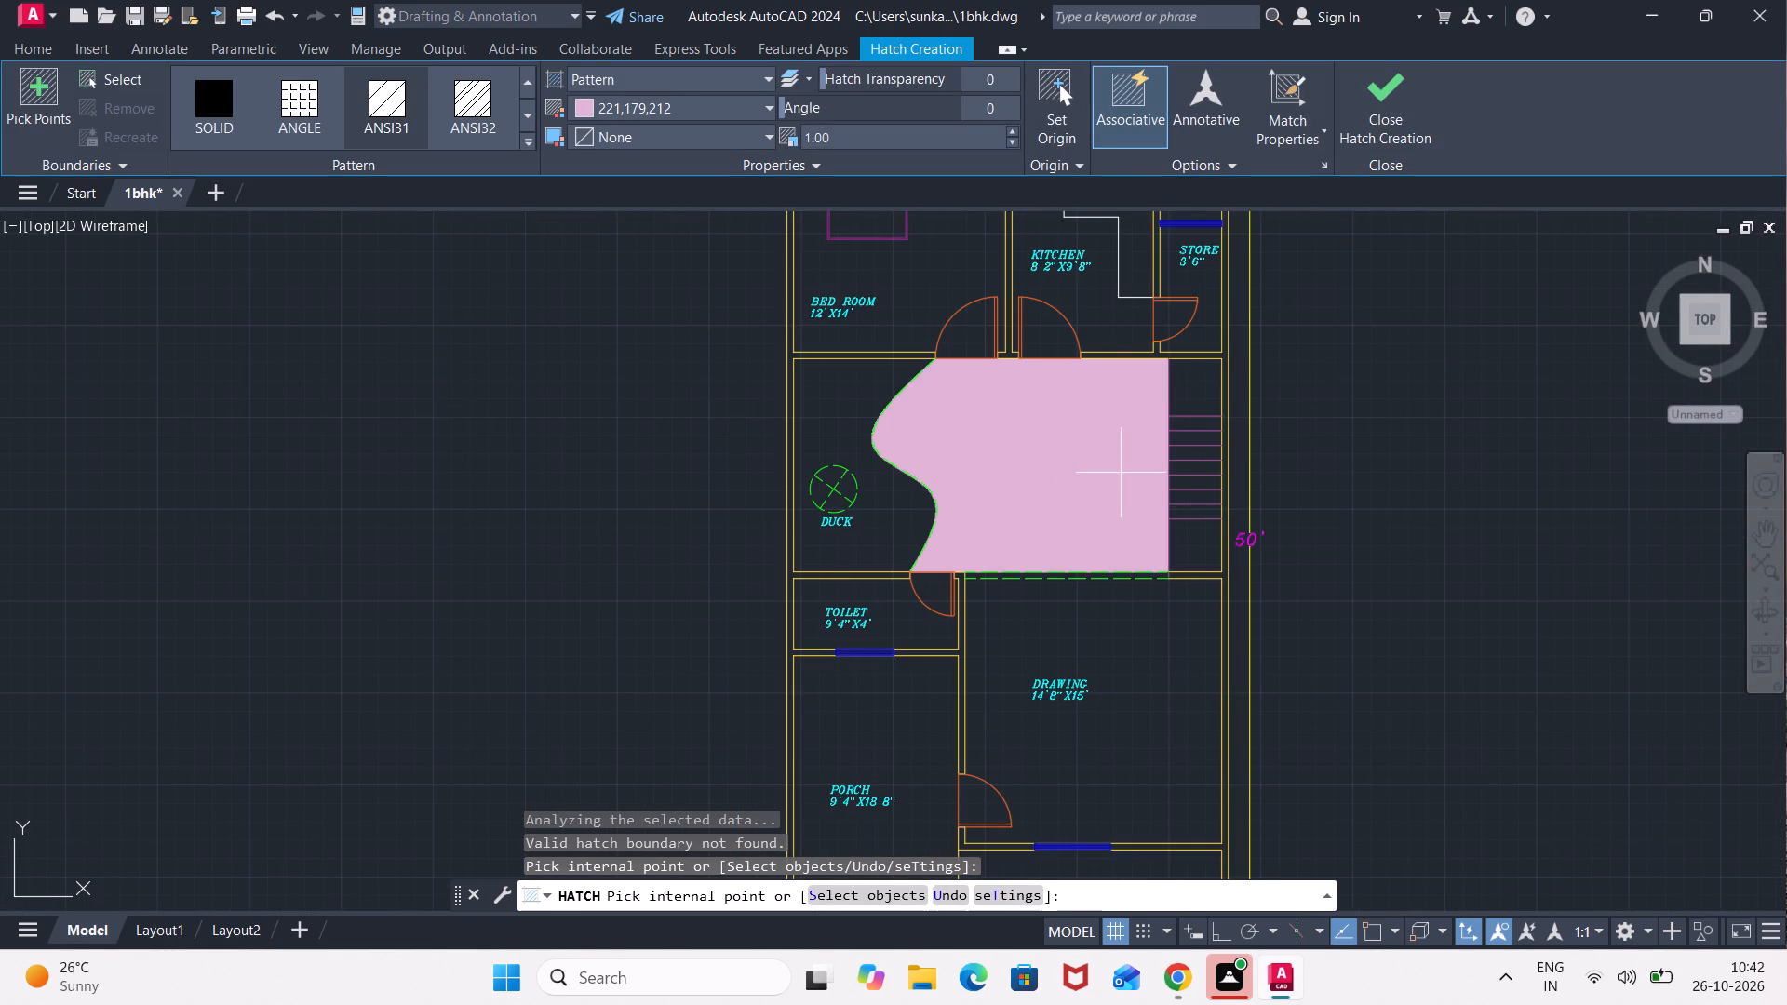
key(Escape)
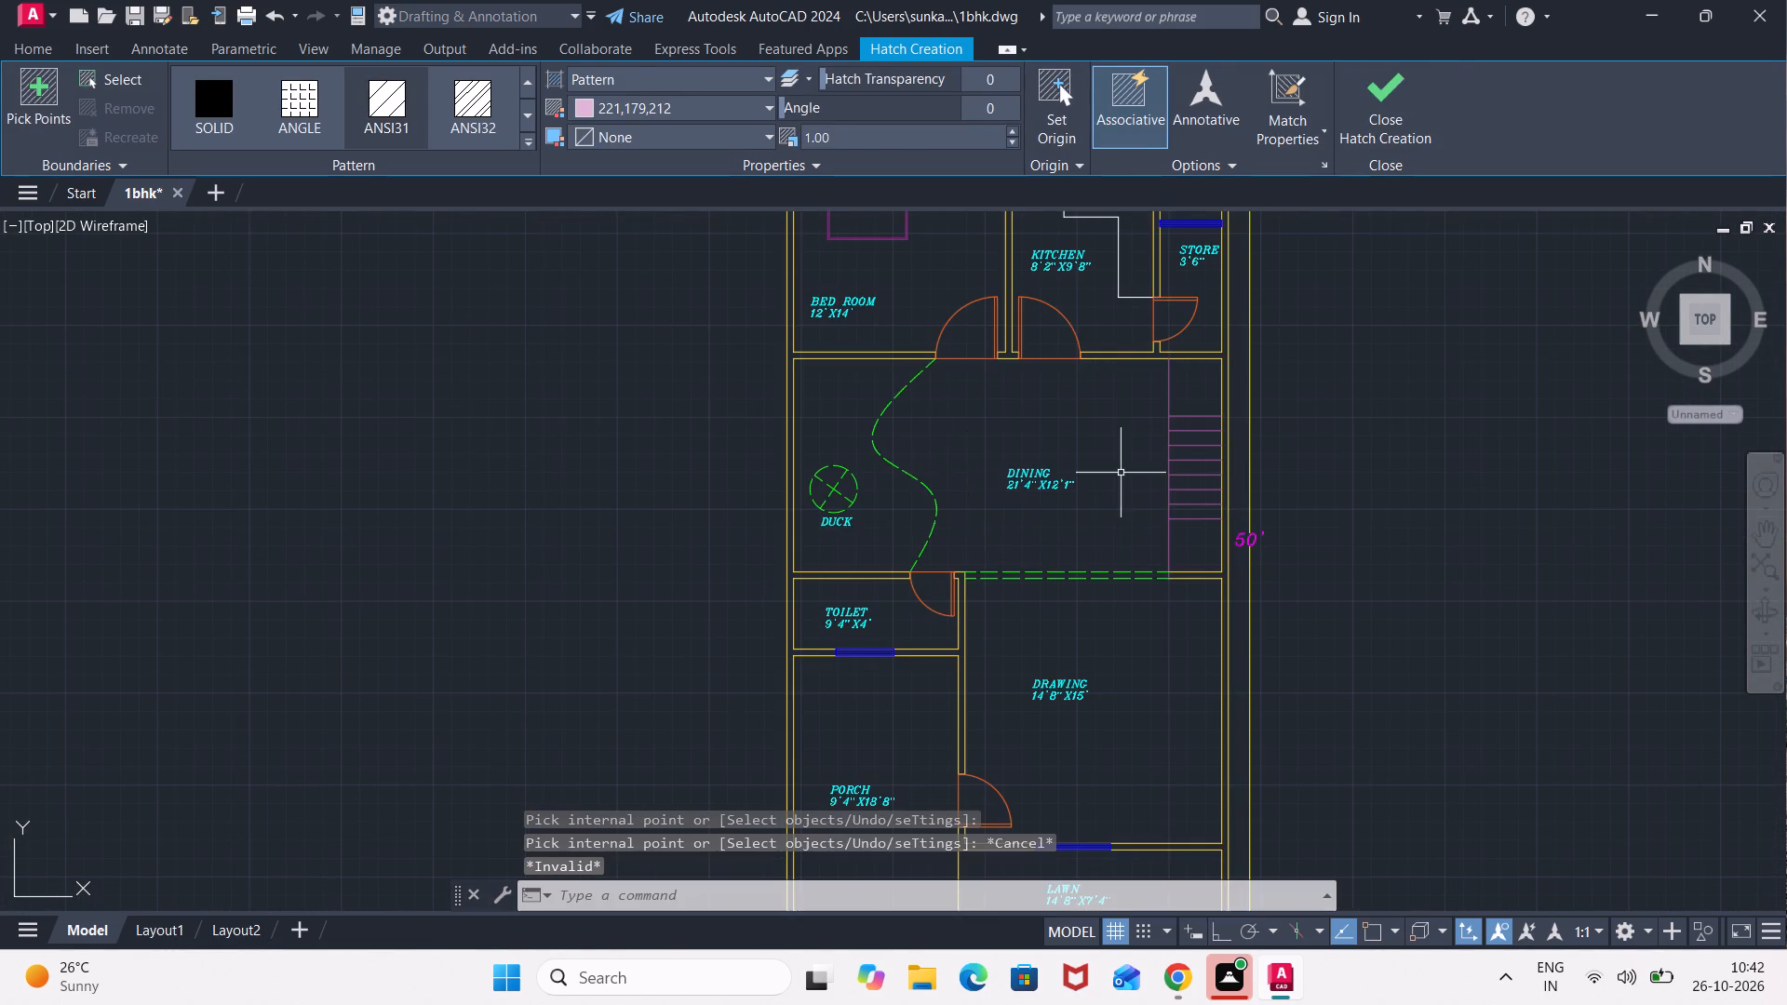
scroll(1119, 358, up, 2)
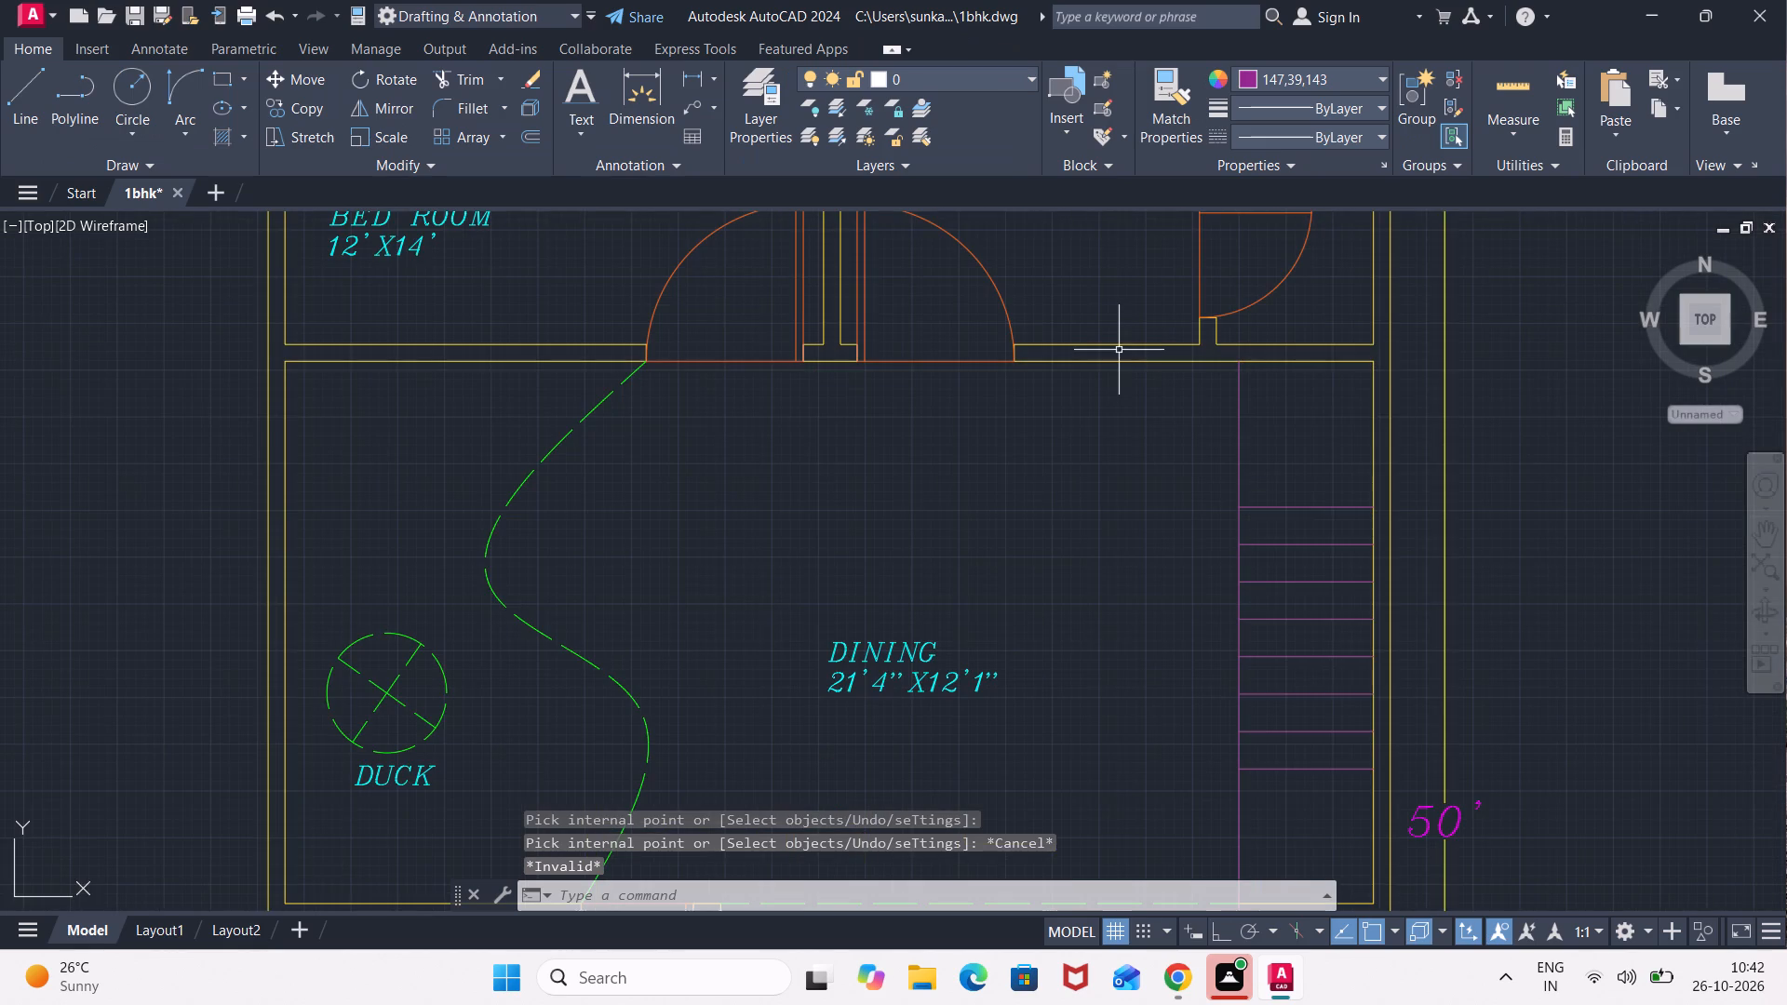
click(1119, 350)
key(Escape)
Open the drawing All blocks and items.dwg and dismiss the missing SHX files dialog.
scroll(1265, 382, down, 2)
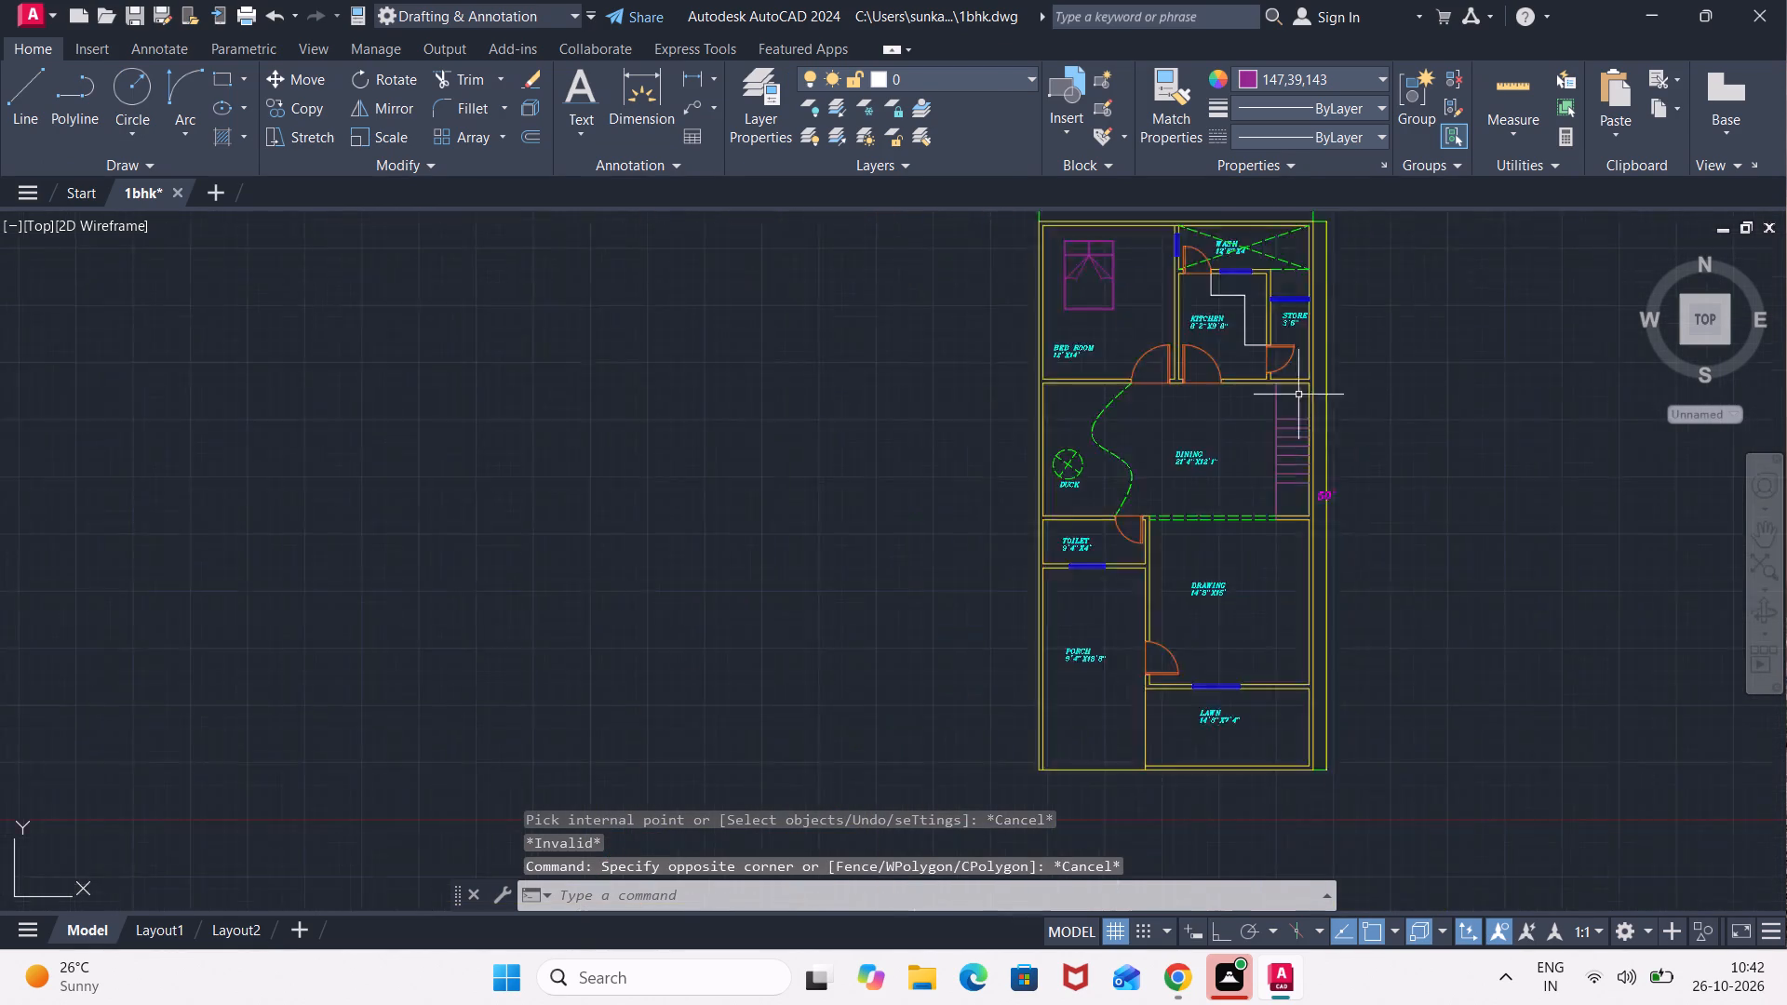
scroll(1300, 395, down, 2)
middle_drag(1397, 405, 1025, 373)
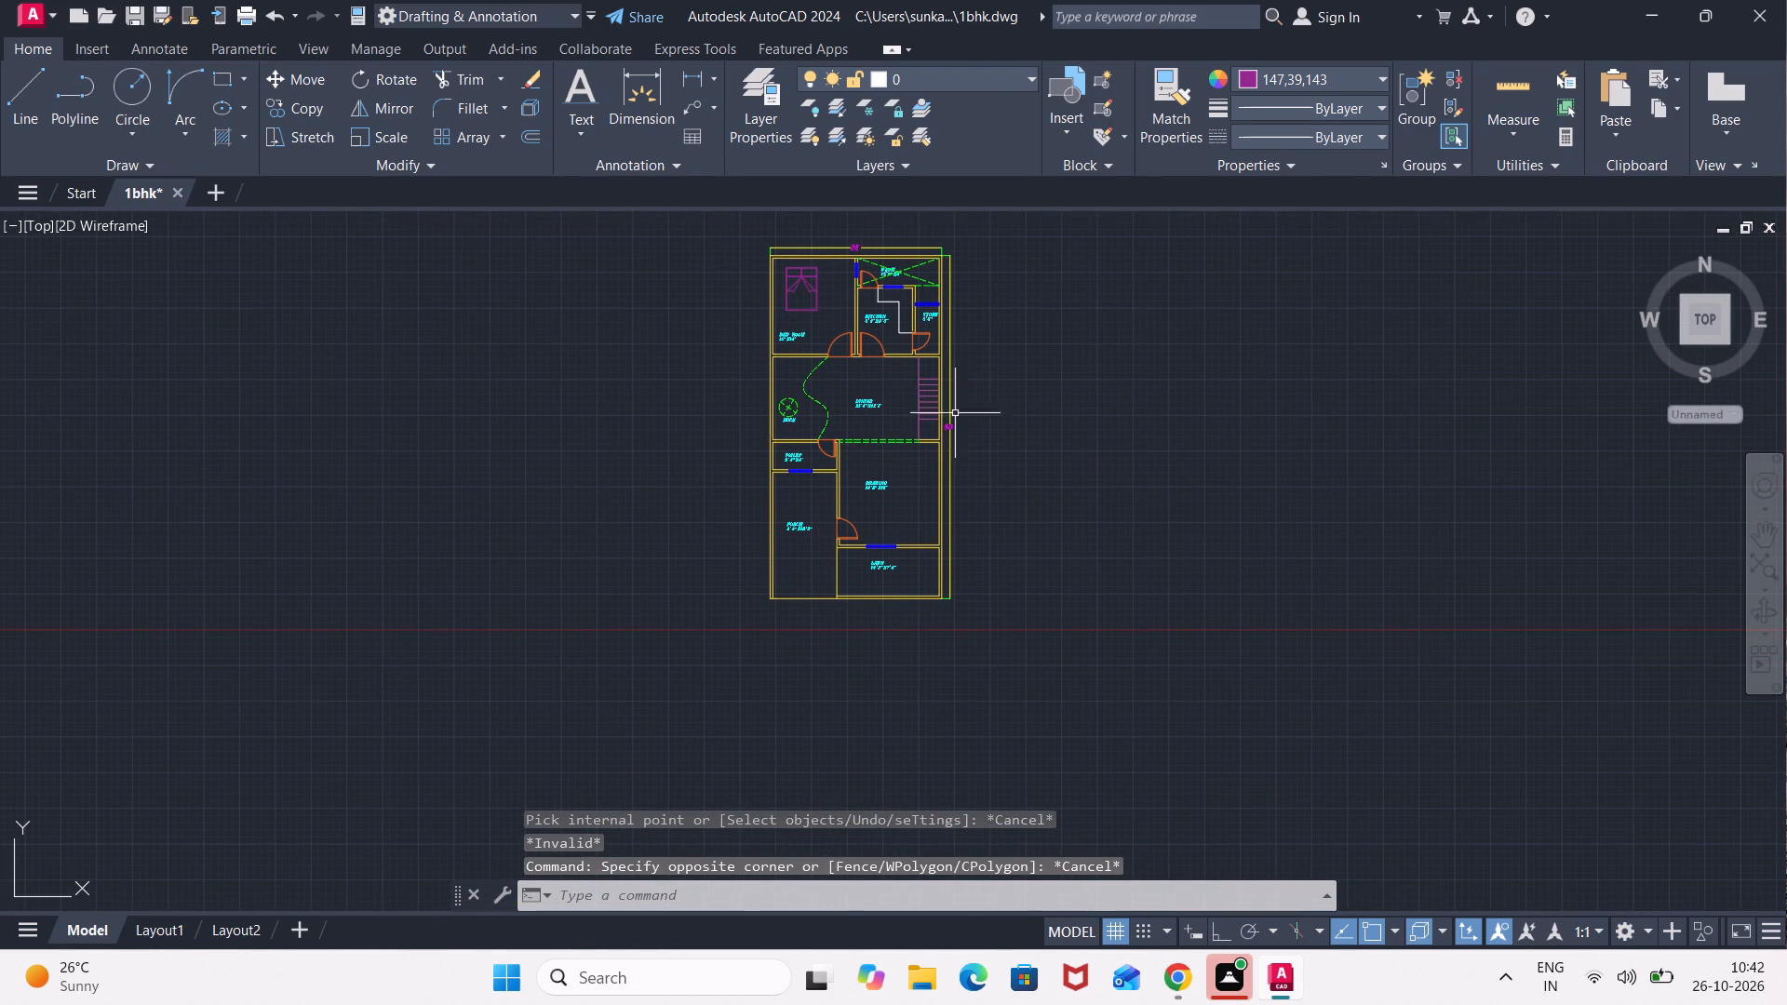
click(25, 18)
click(334, 209)
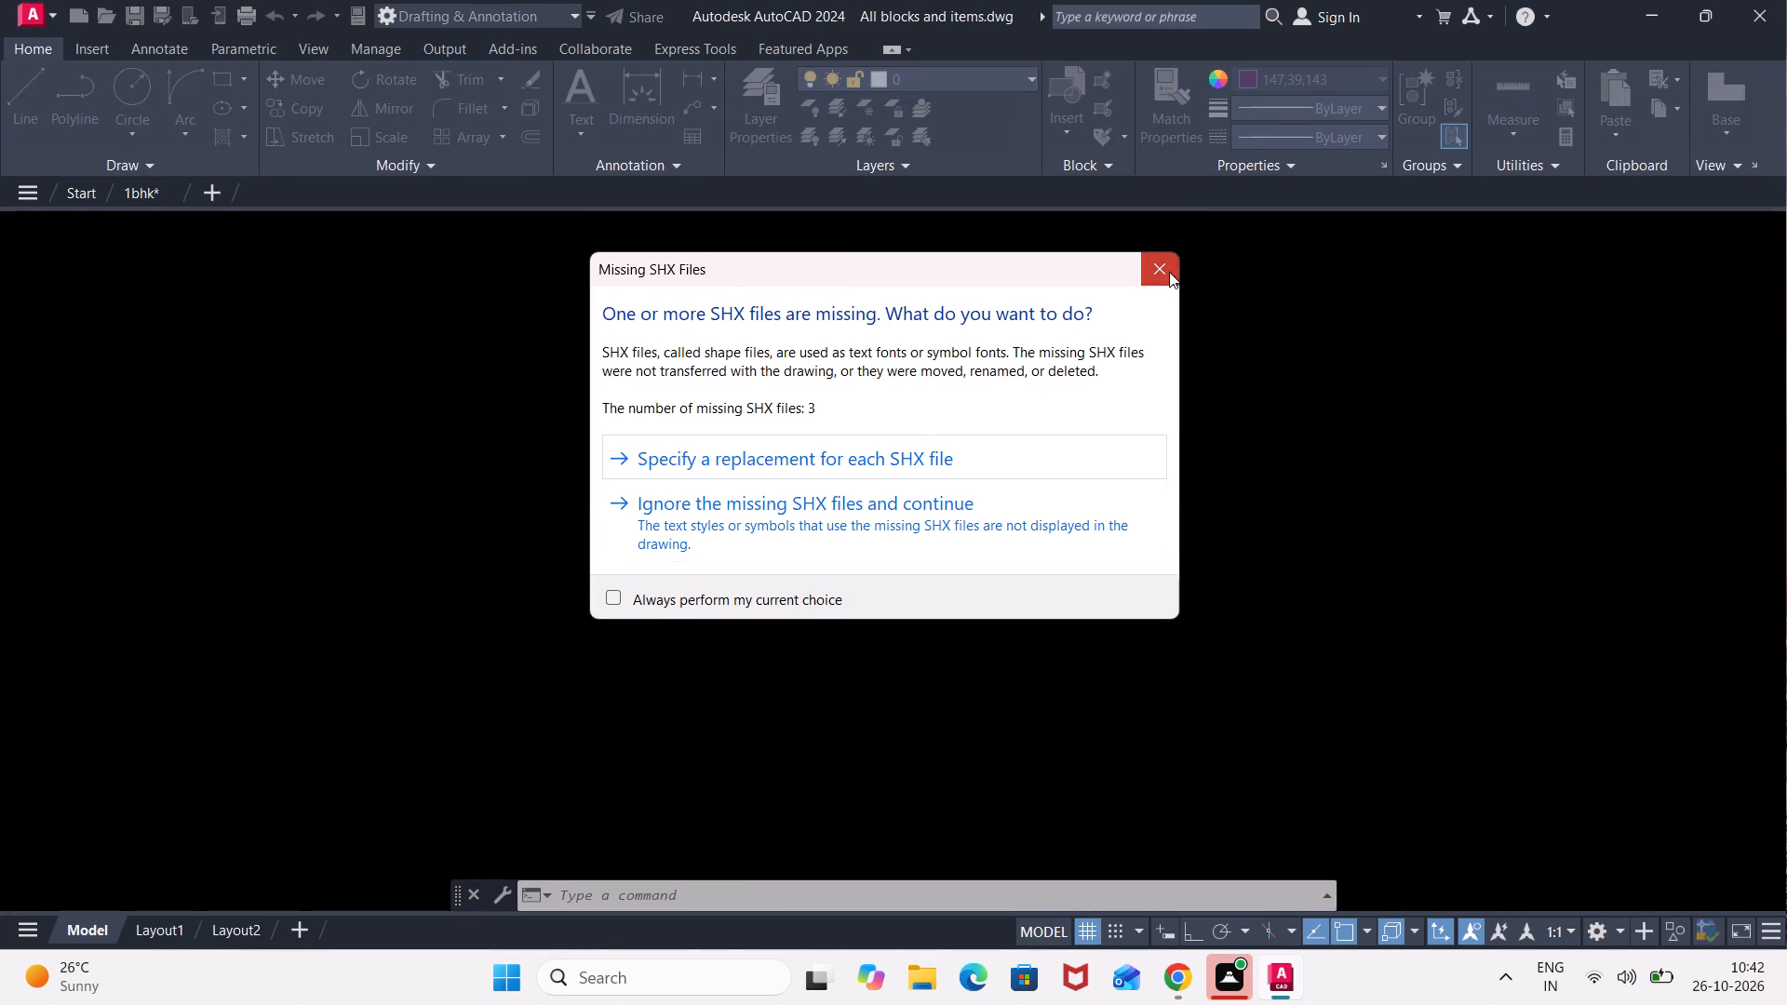
click(1169, 273)
Copy the bed-plan block with two bedside tables, striped cover and two tilted pillows to the clipboard.
scroll(1158, 372, down, 6)
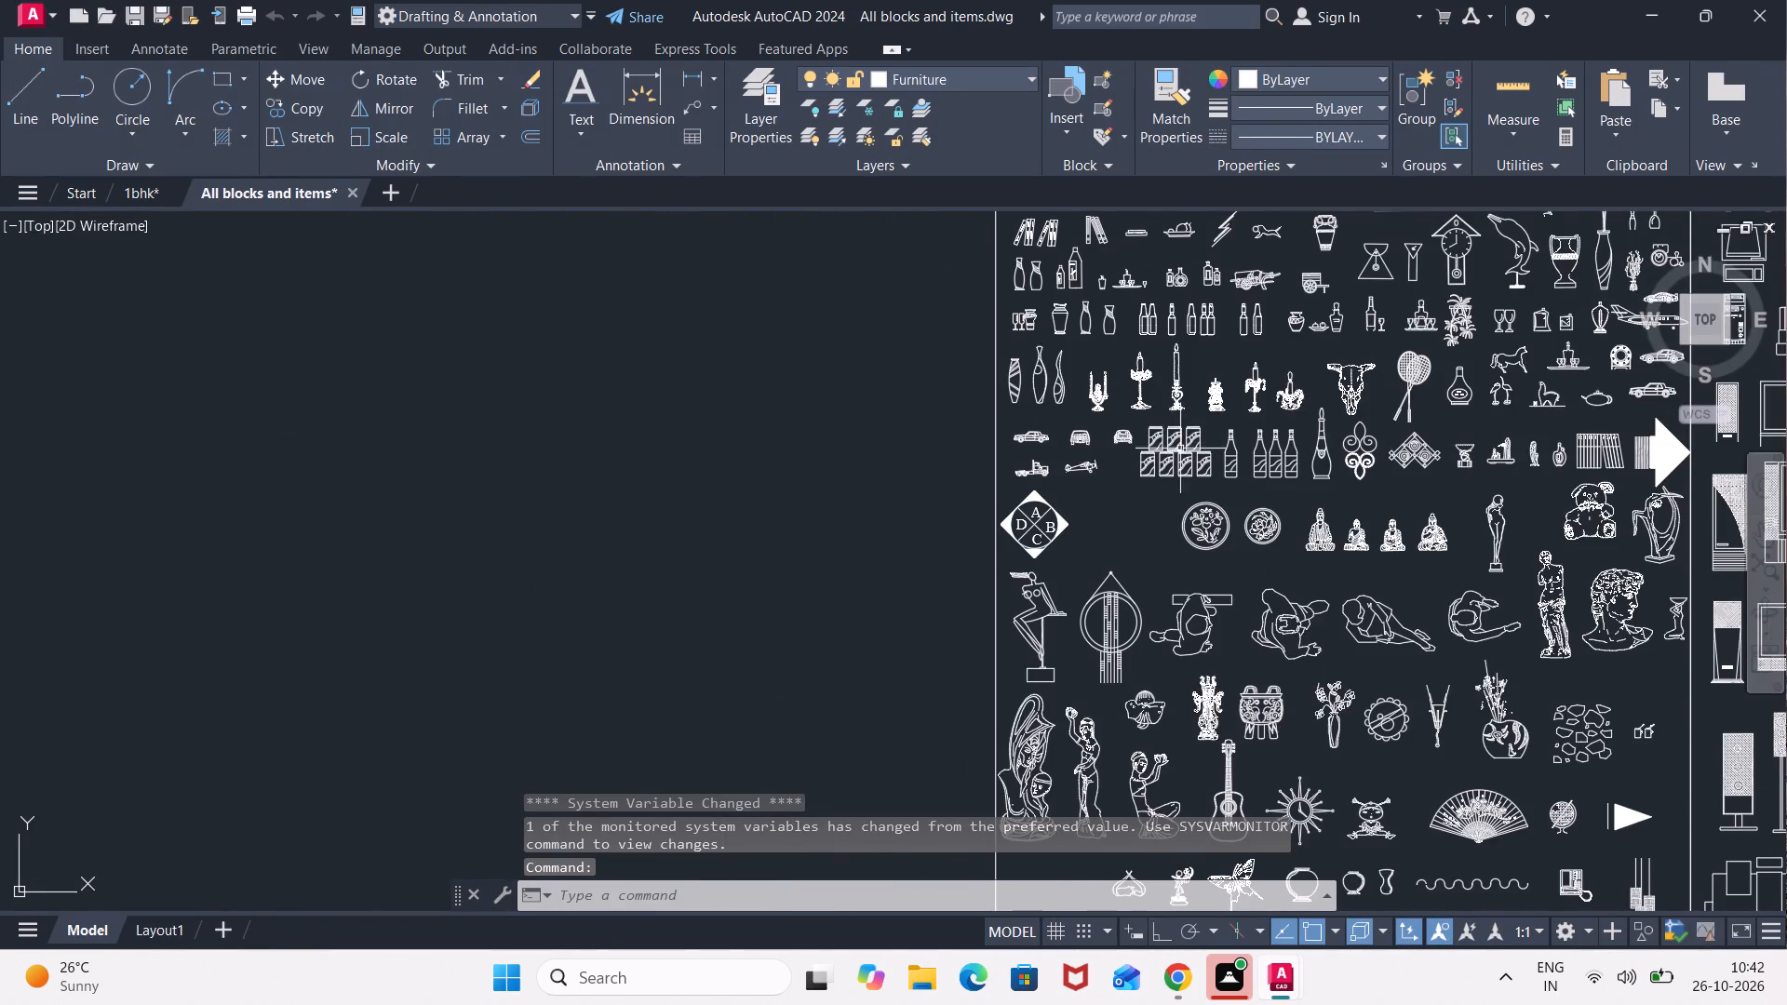
middle_drag(1180, 447, 176, 145)
scroll(1030, 501, down, 3)
middle_drag(1125, 529, 1090, 502)
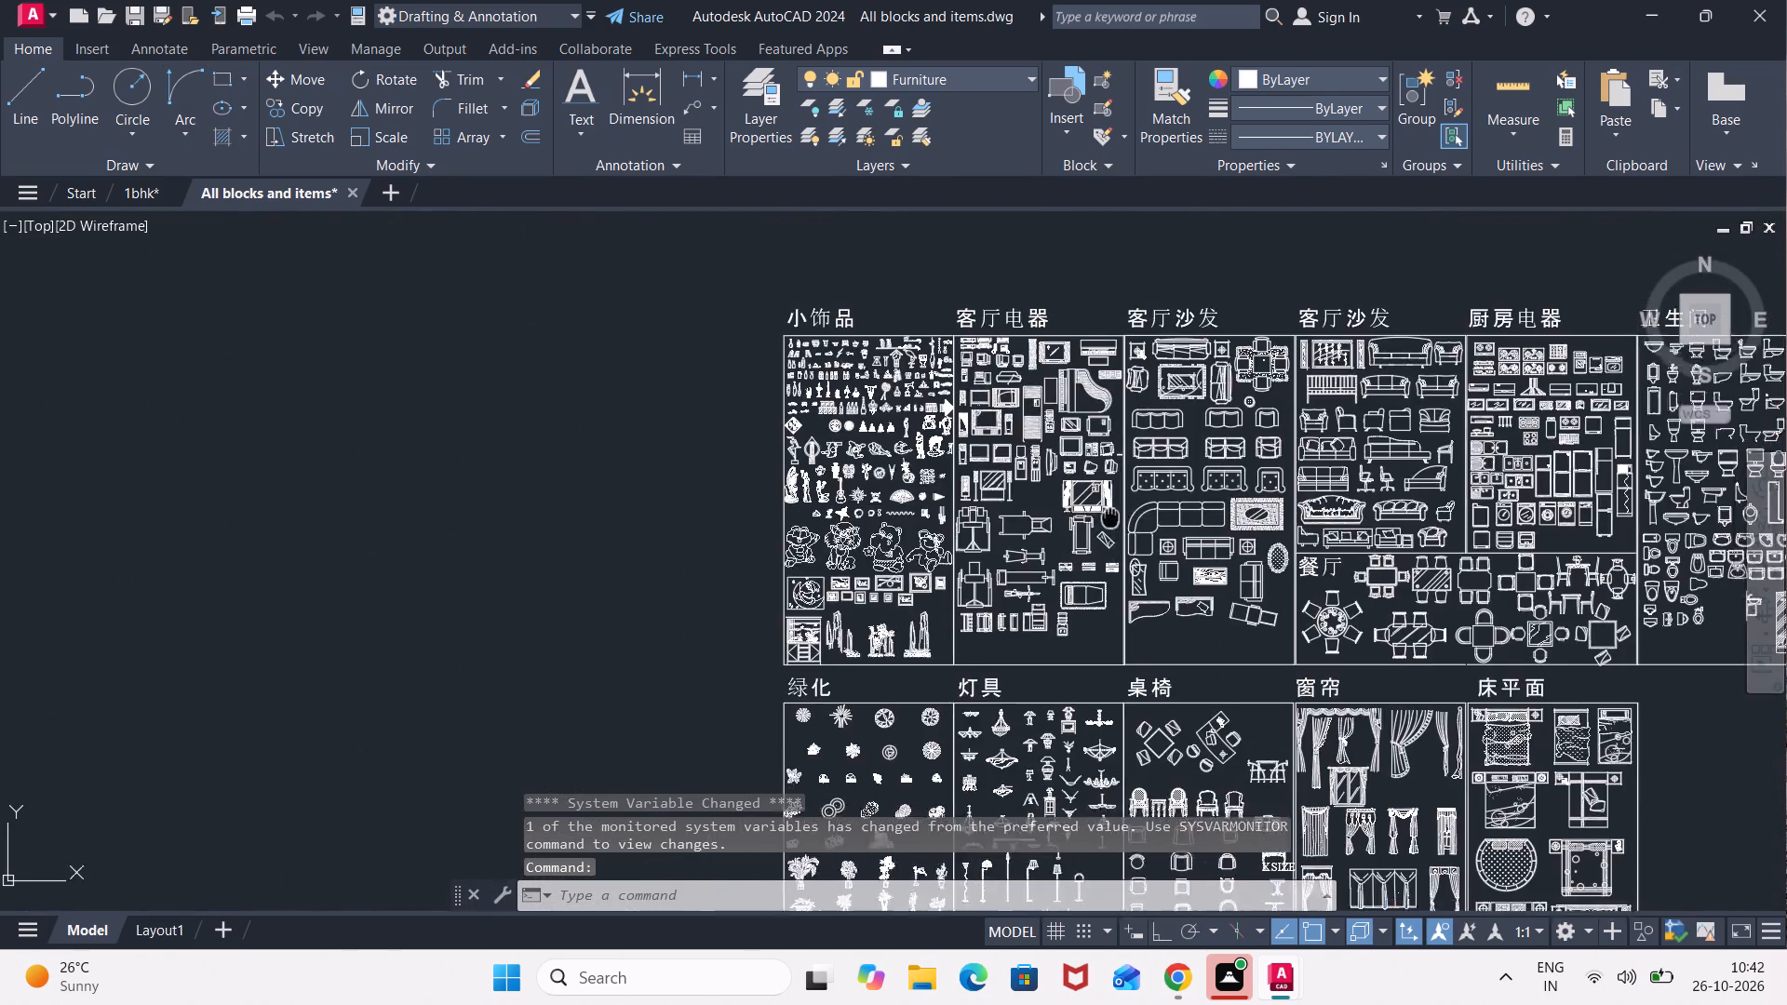
middle_drag(1090, 502, 450, 252)
middle_drag(934, 532, 773, 444)
scroll(774, 443, up, 3)
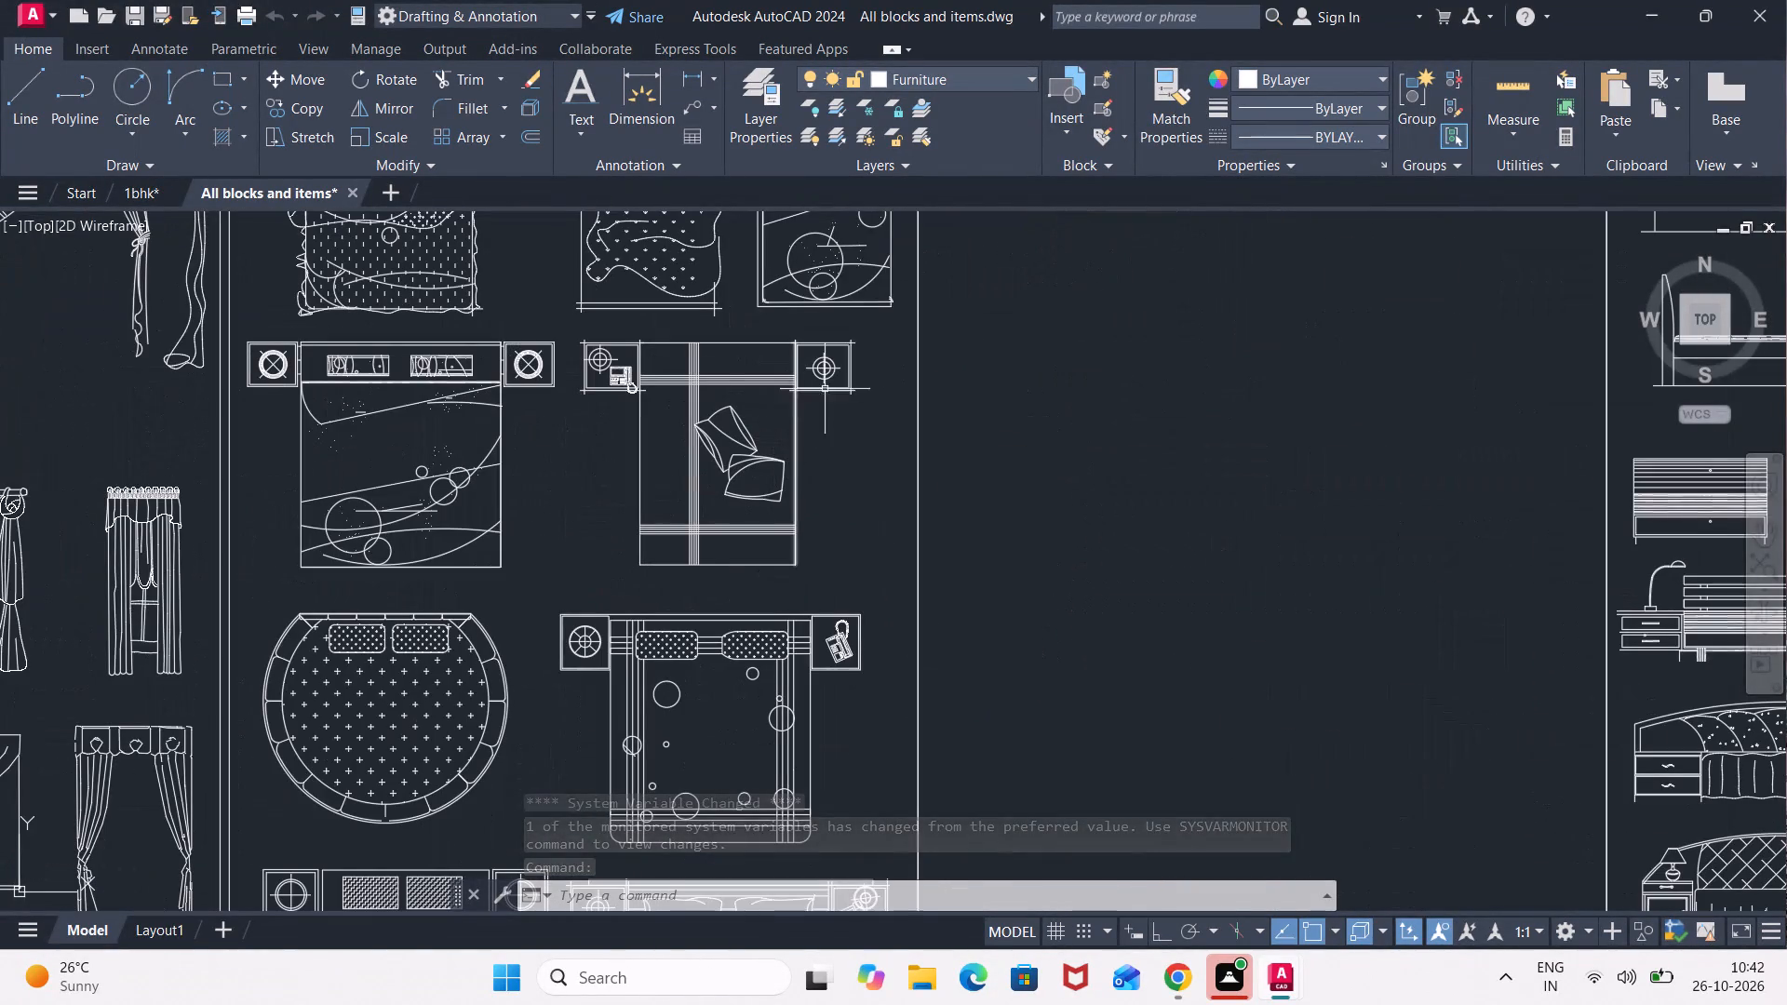
click(866, 337)
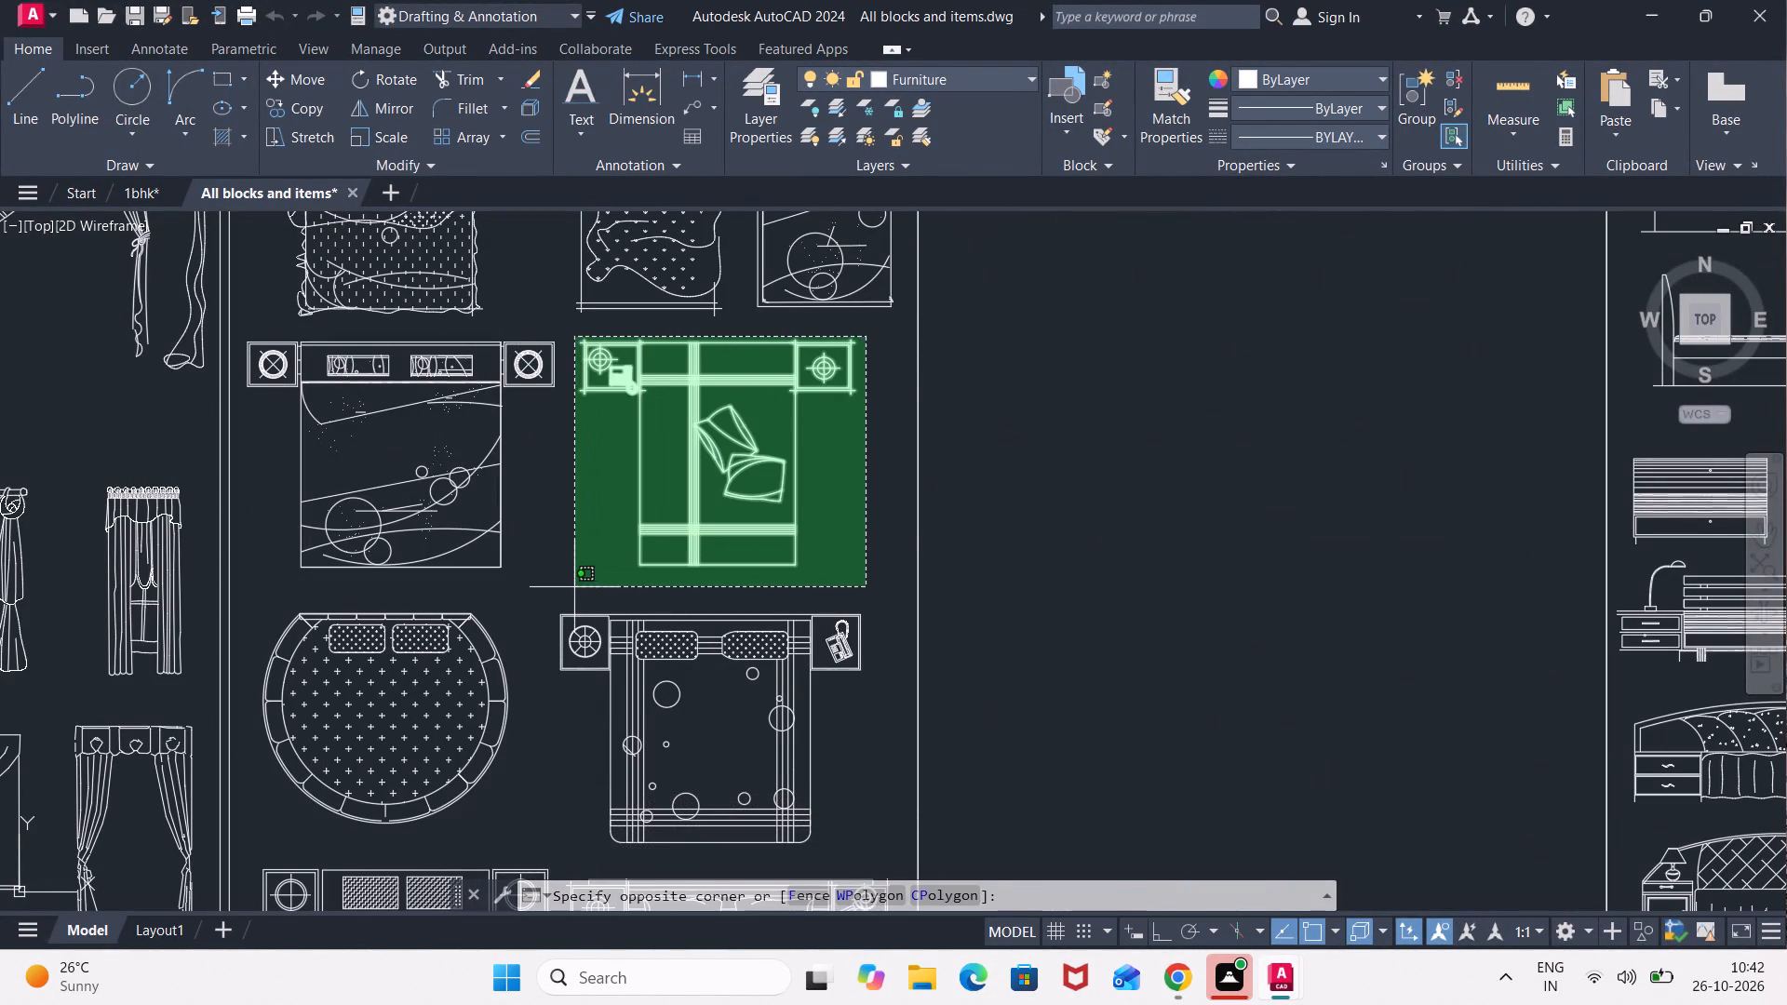
click(574, 586)
key(ctrl+c)
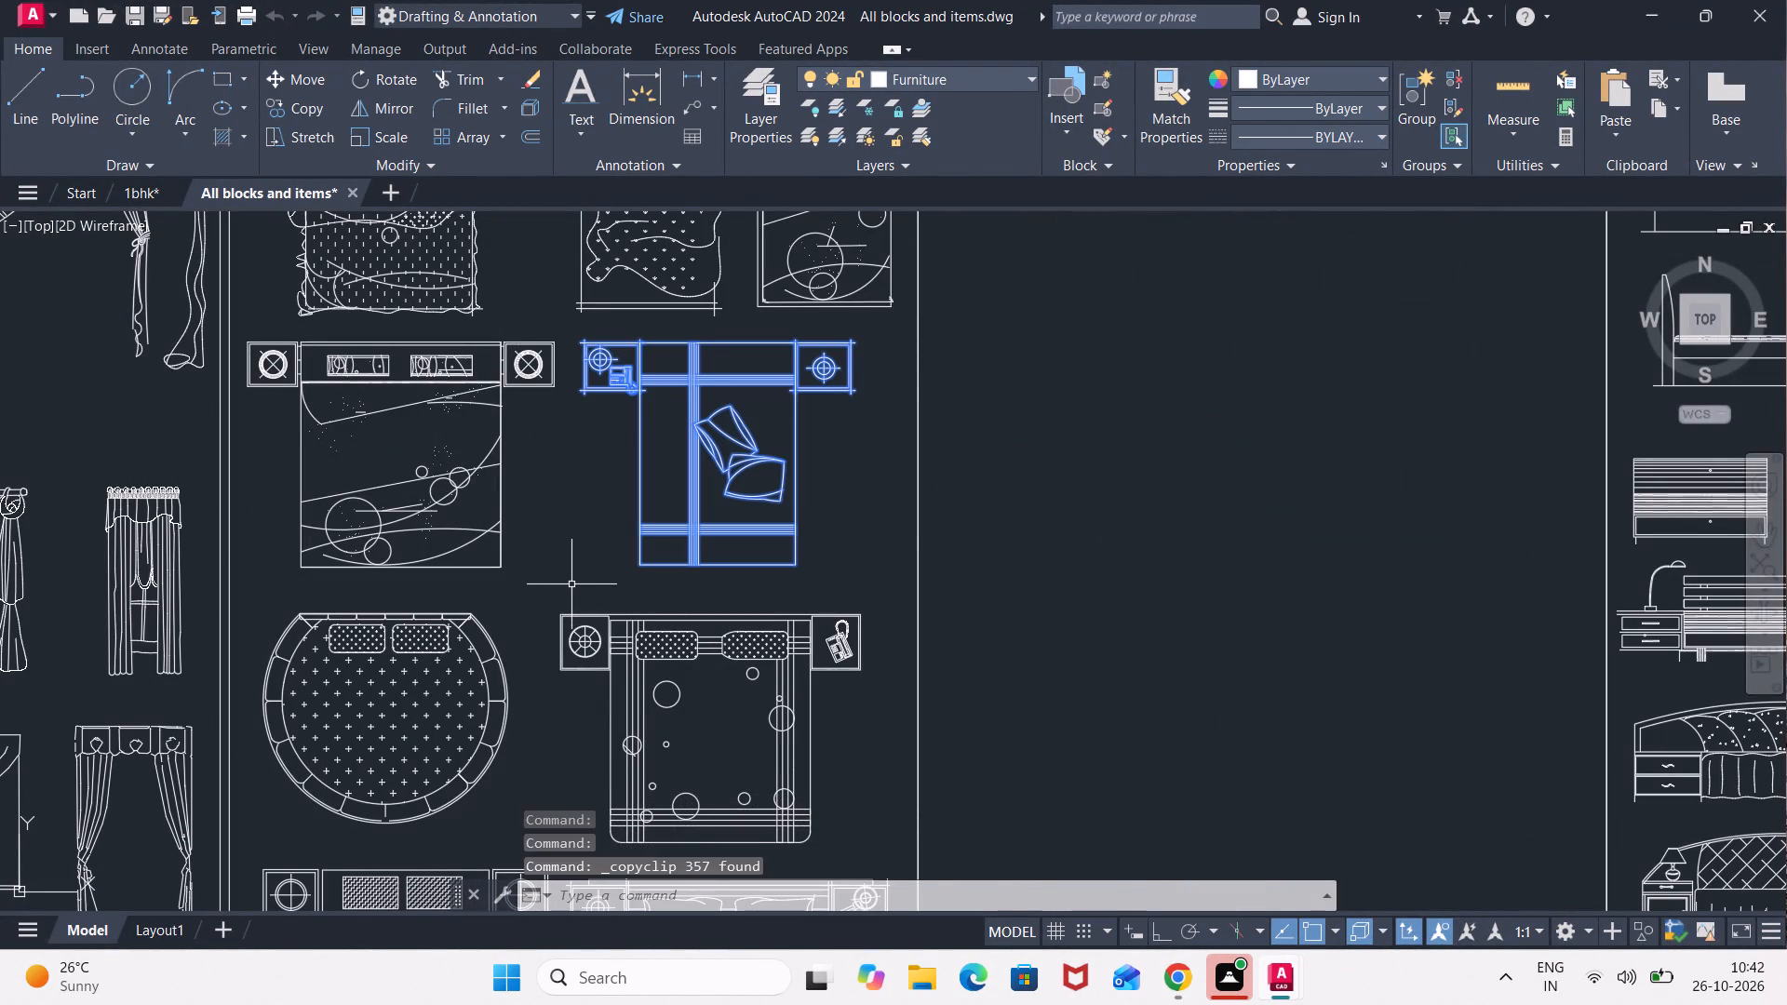
key(Escape)
Return to the 1bhk drawing and delete the old magenta bed from the bedroom.
click(151, 195)
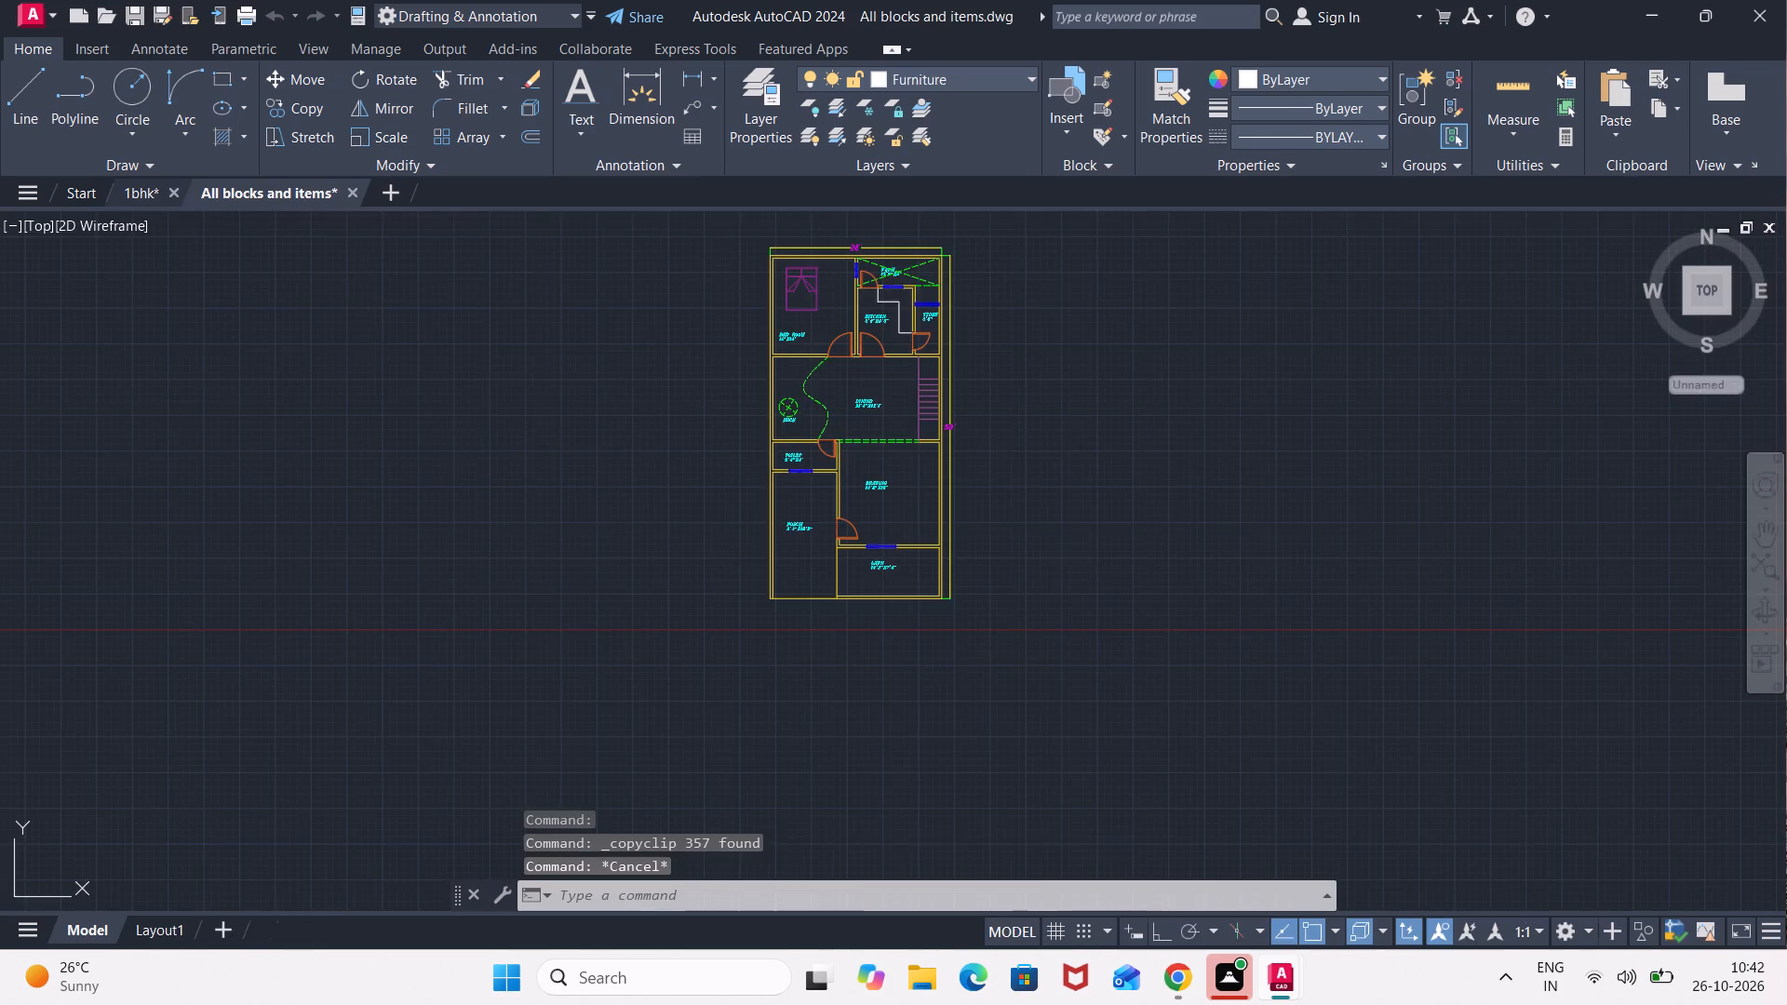
scroll(652, 447, down, 1)
scroll(779, 381, up, 2)
scroll(692, 330, up, 1)
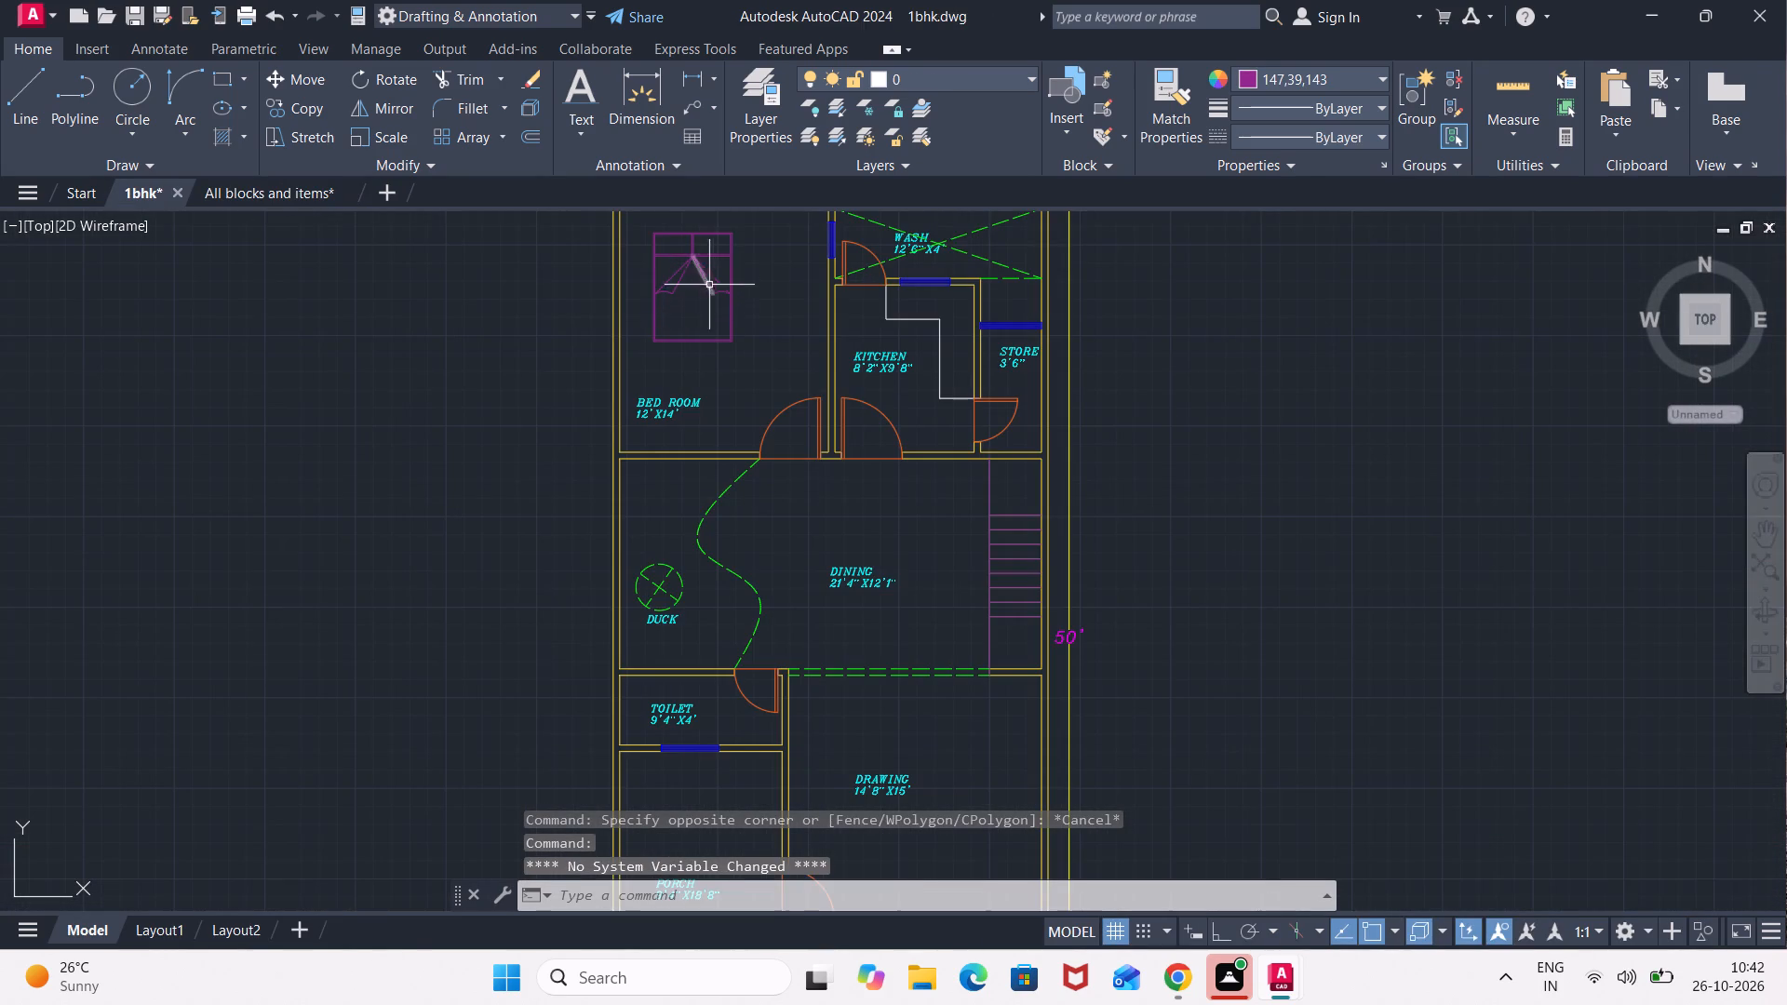
middle_drag(736, 245, 713, 368)
click(712, 345)
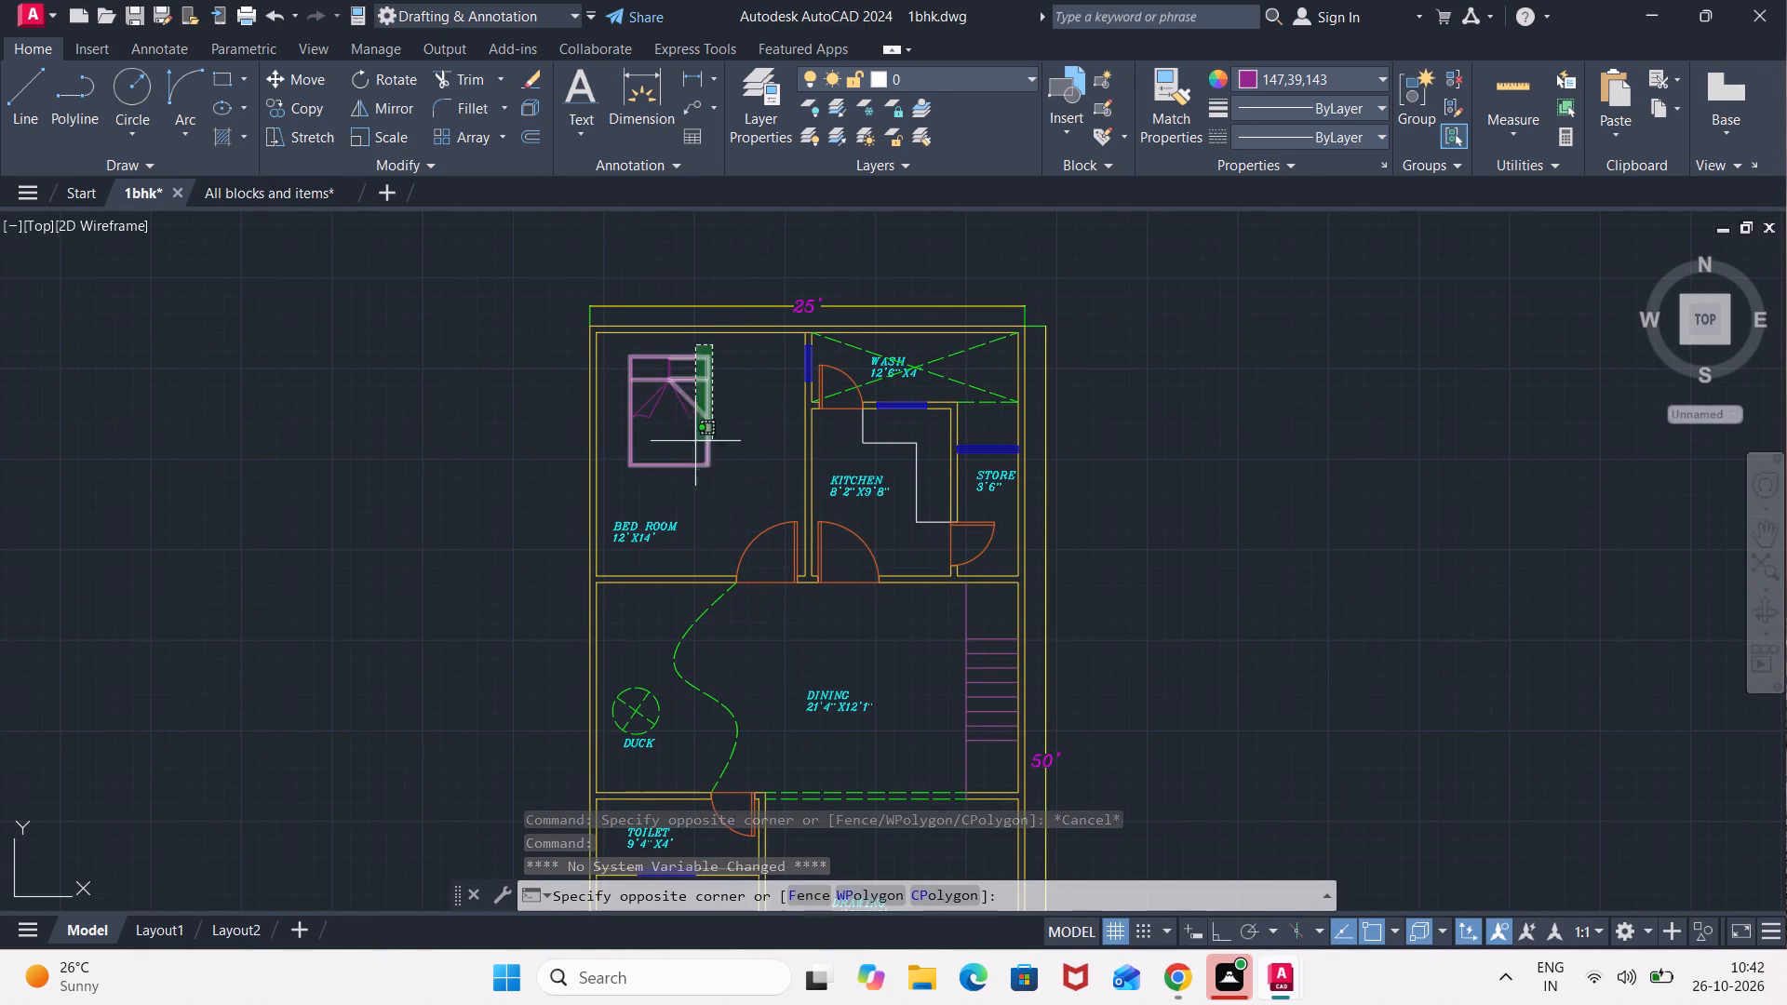
click(609, 480)
key(Delete)
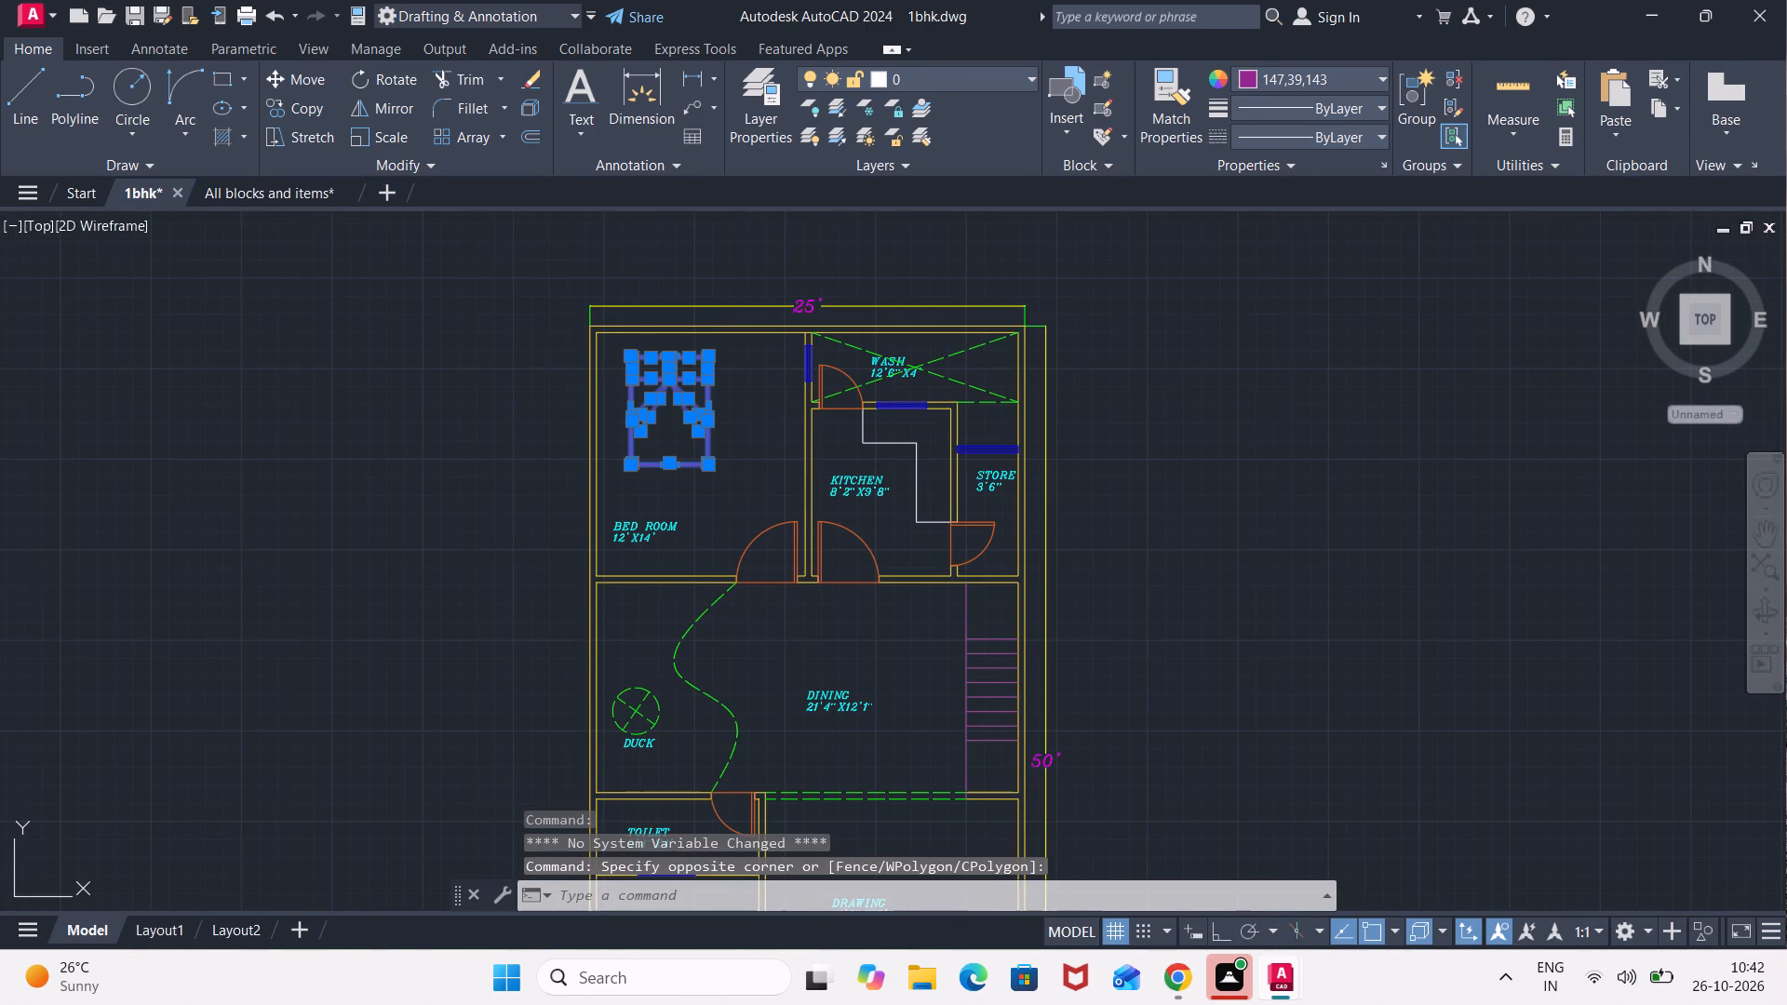
Paste the copied bed with two bedside tables into the bedroom, above the BED ROOM label.
key(ctrl+v)
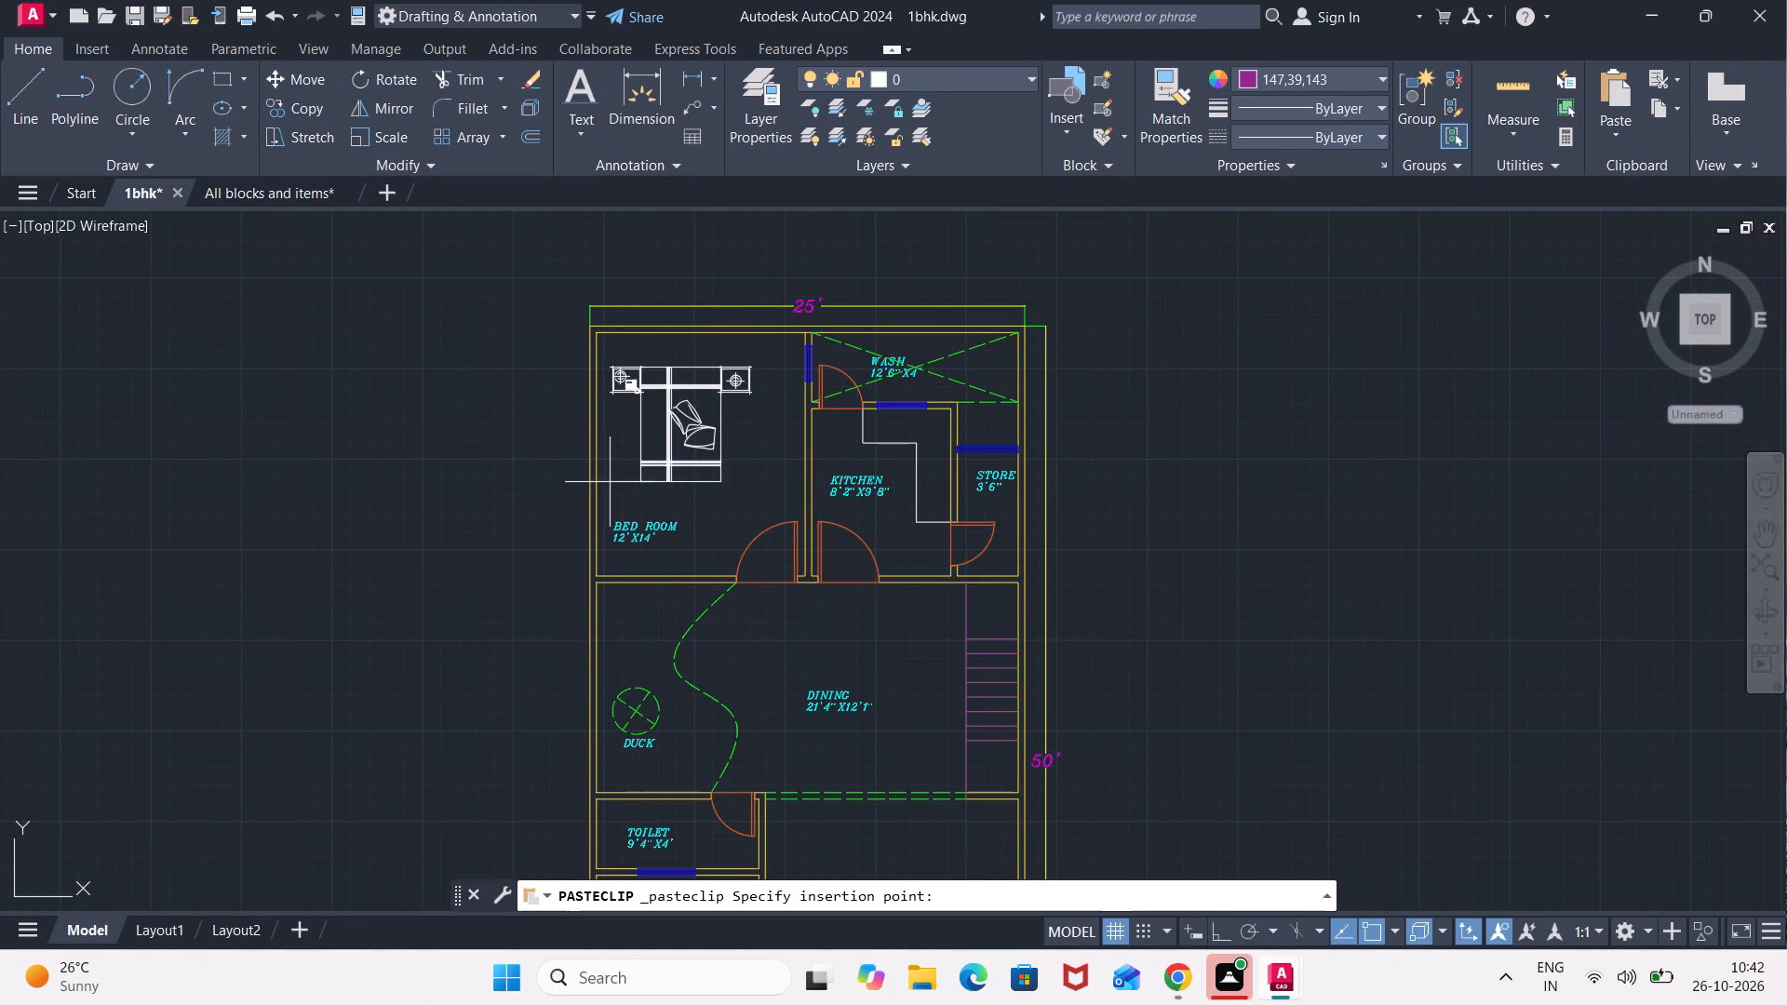
click(620, 478)
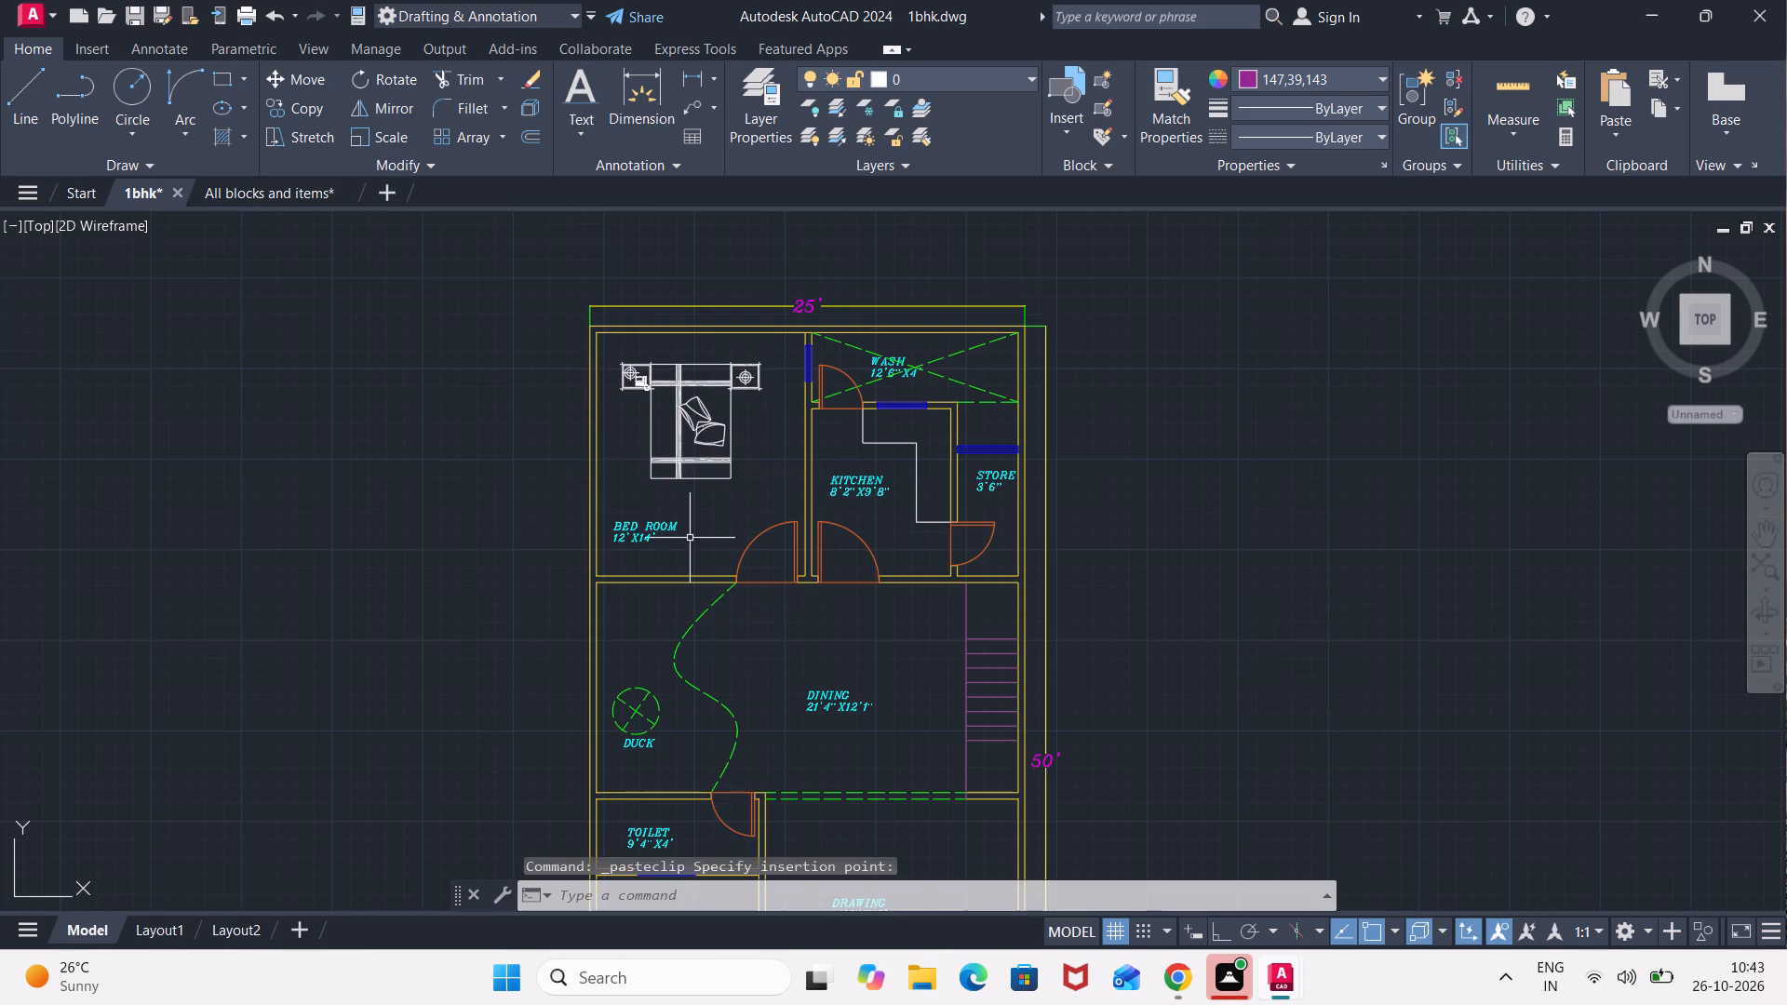
In the All blocks and items drawing, copy the plan-view toilet with a rectangular tank above its oval bowl to the clipboard.
scroll(763, 567, down, 1)
middle_drag(781, 602, 706, 500)
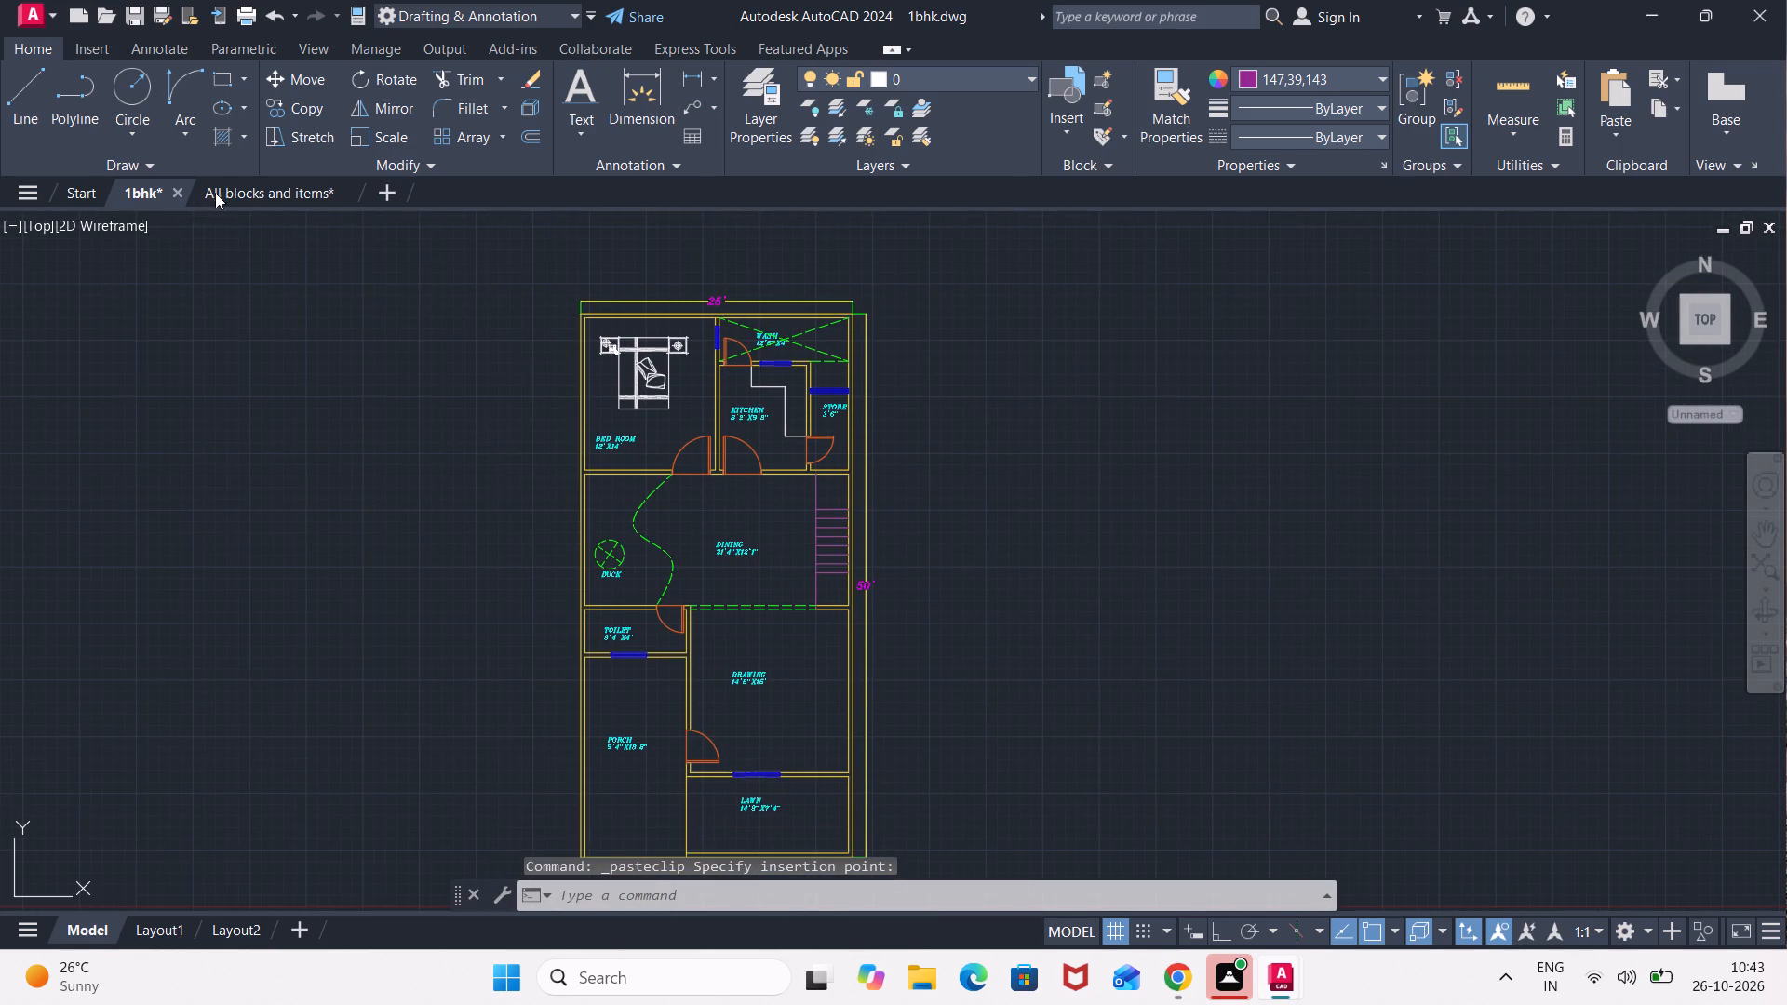
click(228, 189)
scroll(1184, 584, down, 3)
middle_drag(1267, 592, 926, 722)
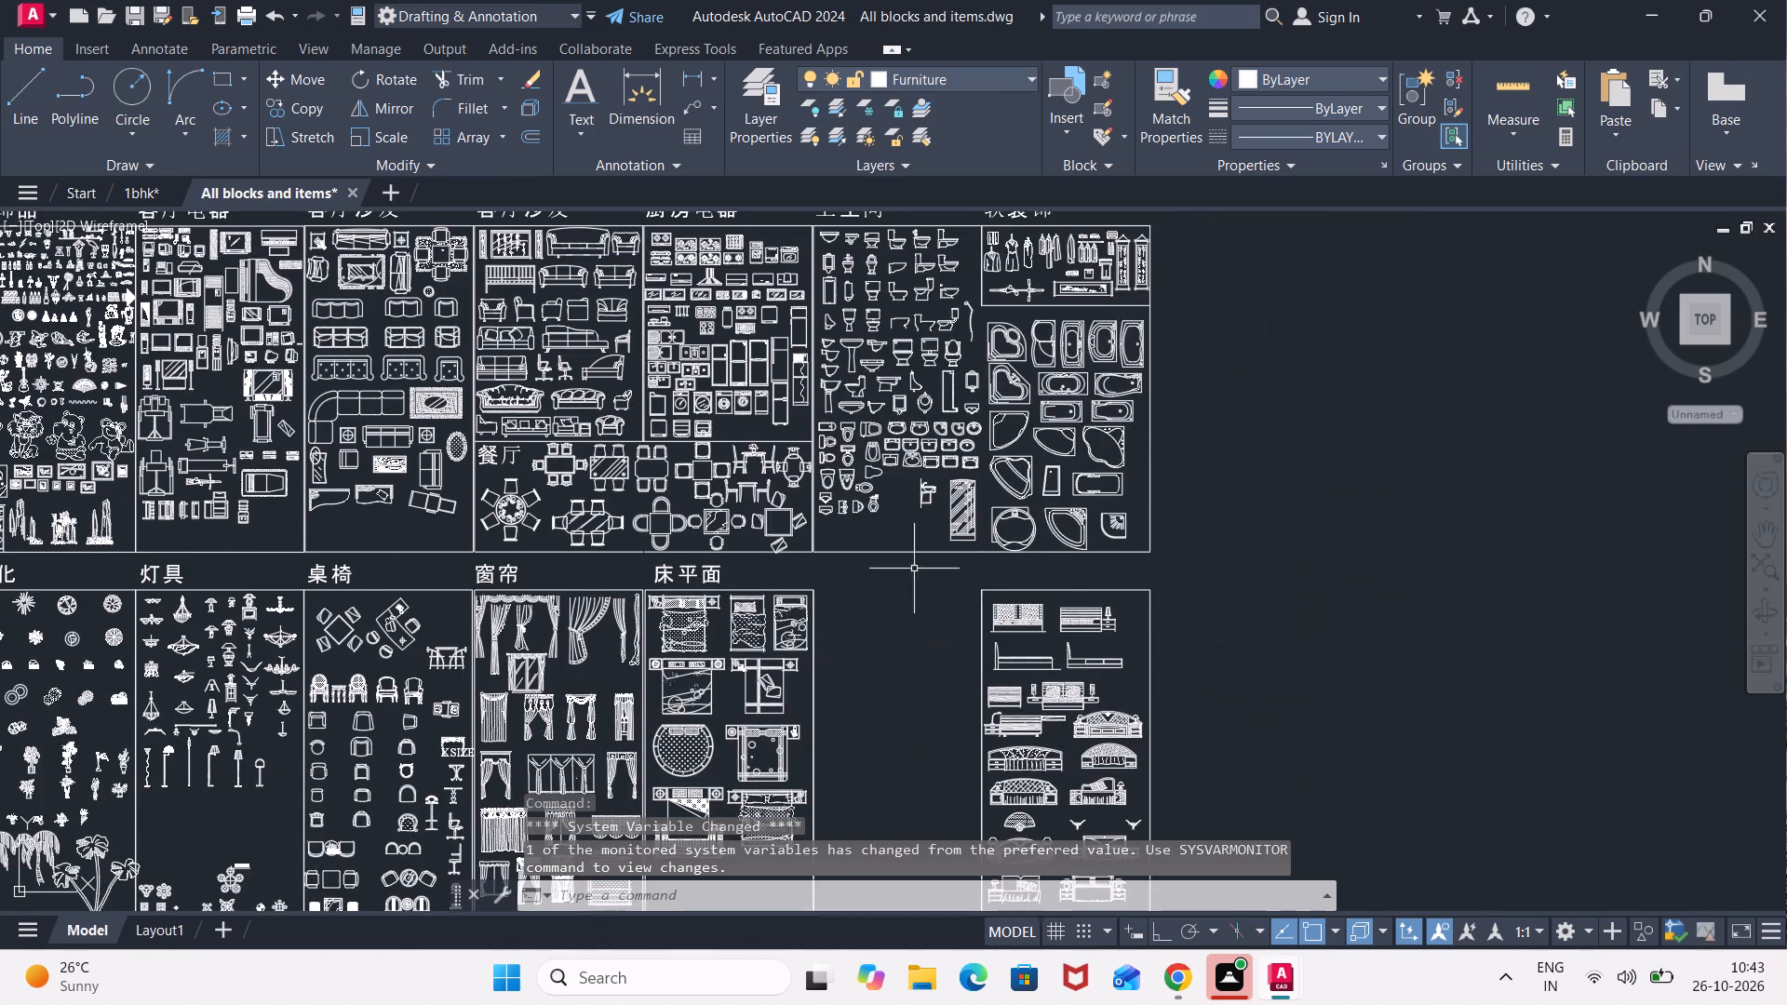
scroll(901, 382, up, 2)
scroll(804, 528, up, 2)
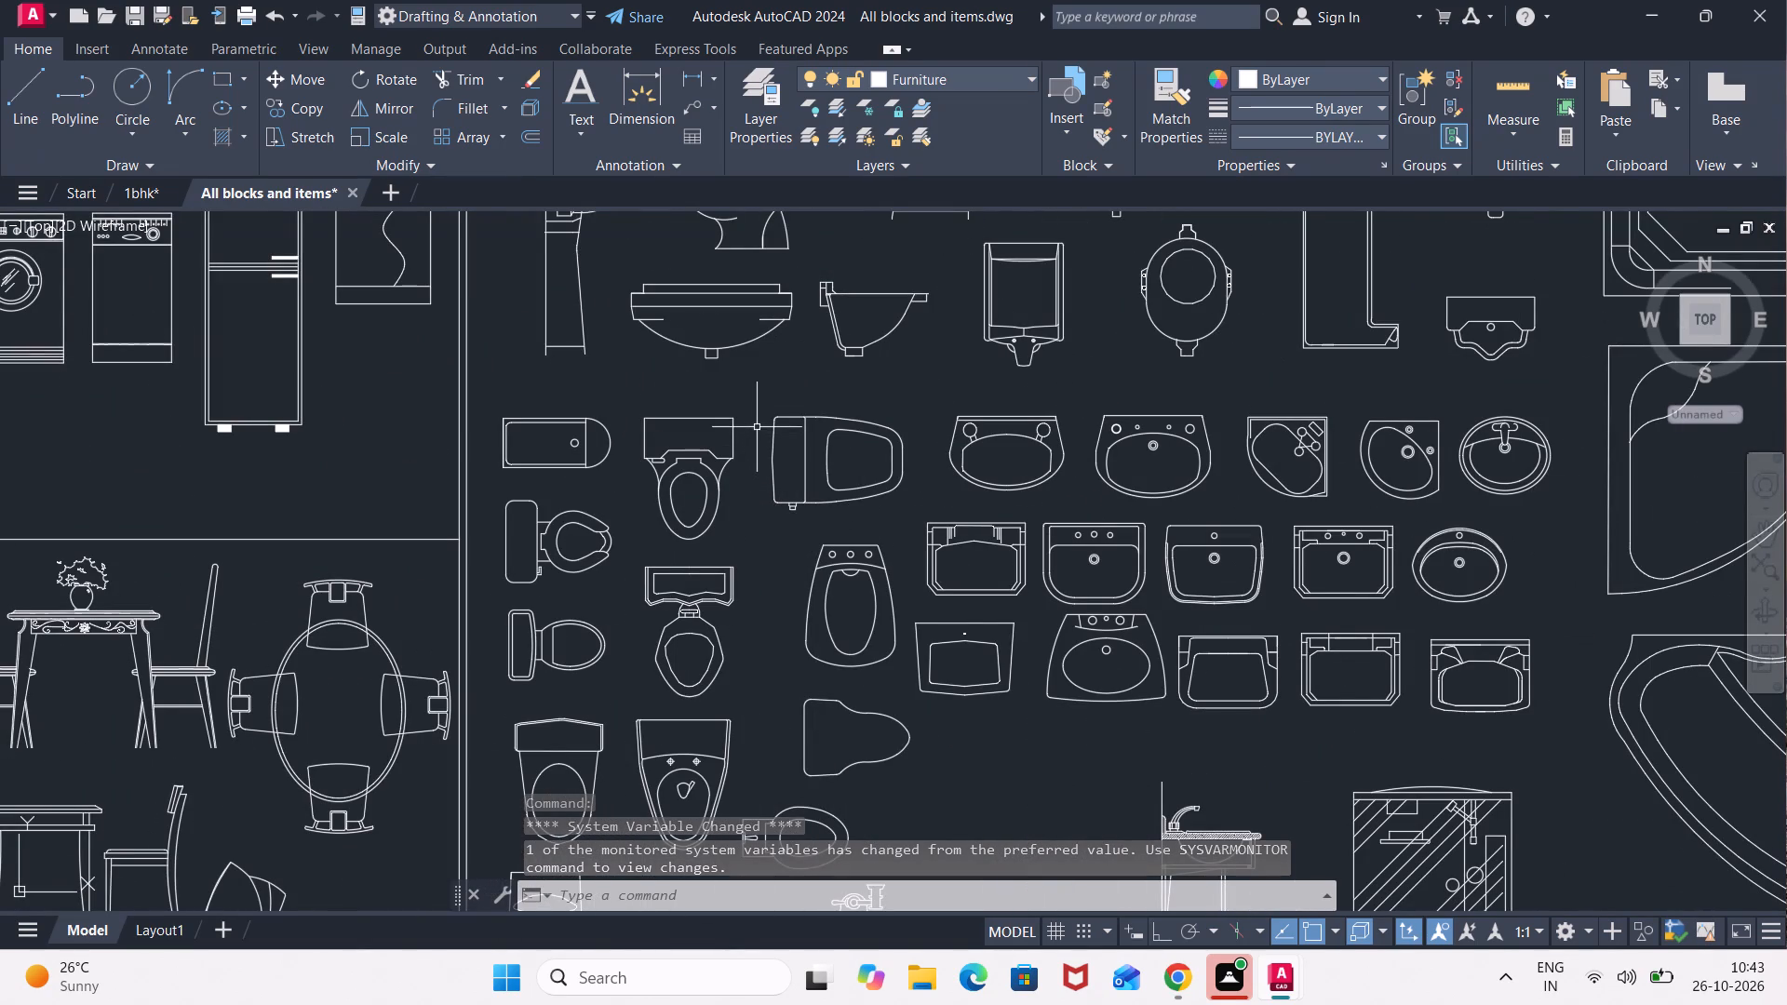
click(751, 416)
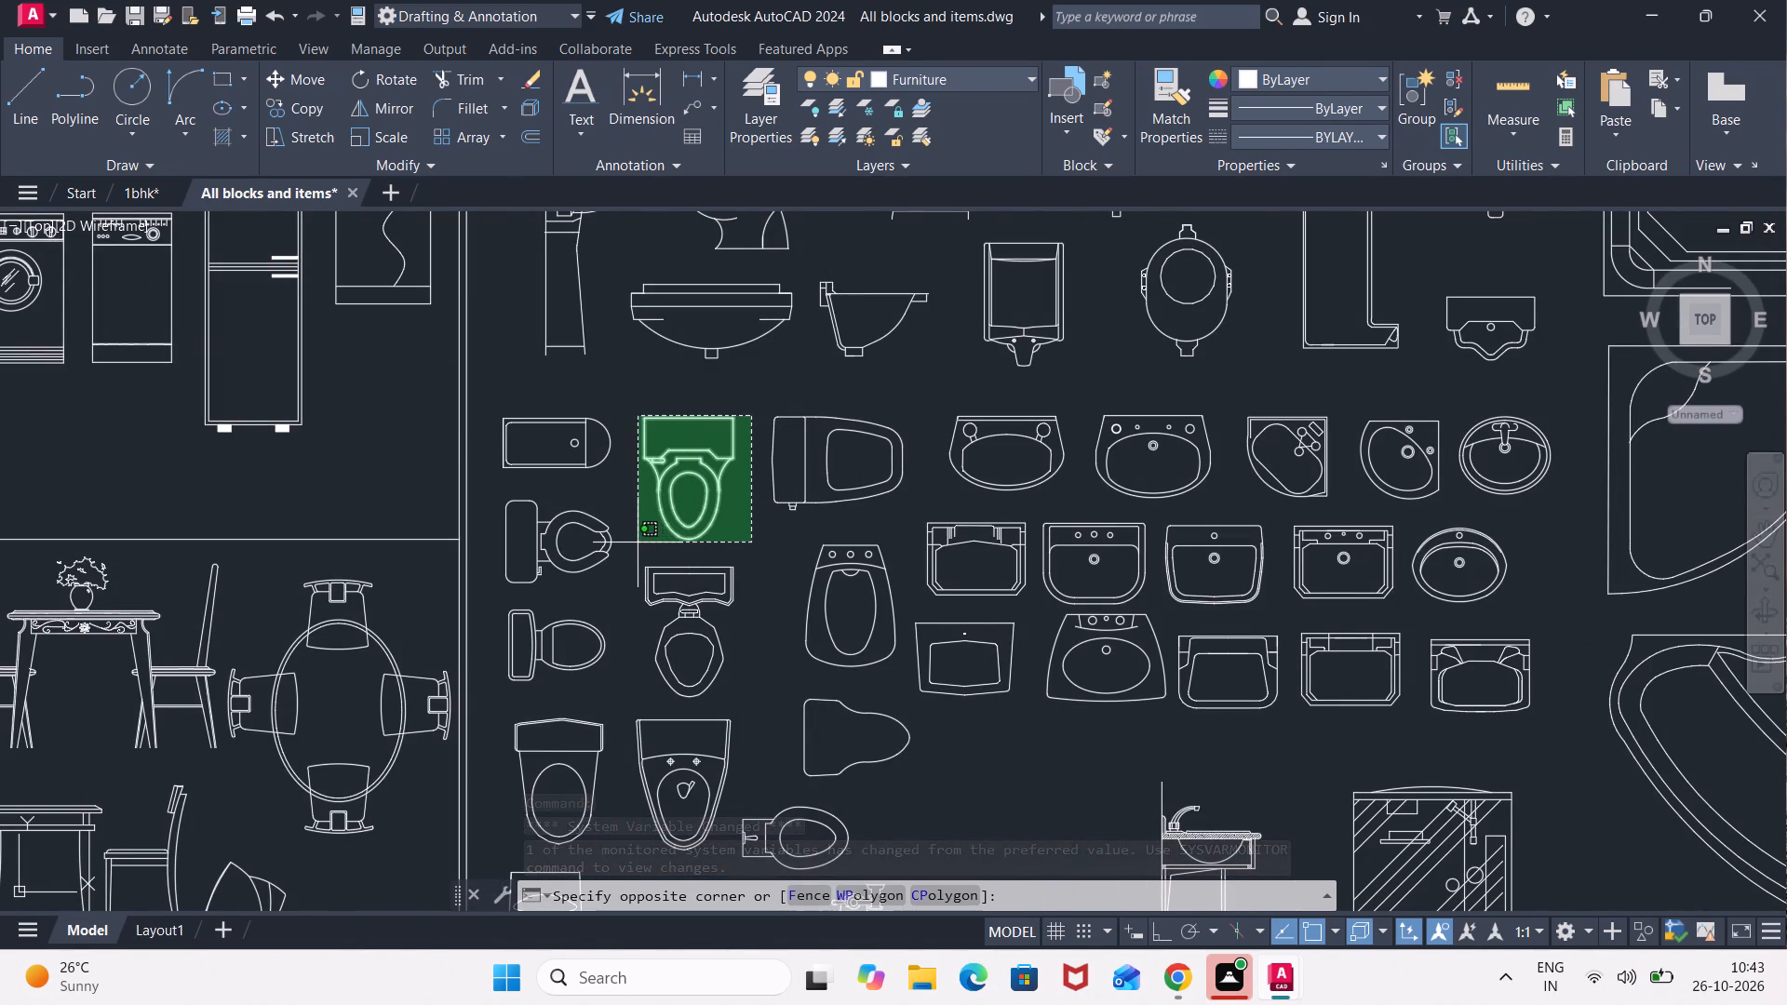
click(637, 543)
key(ctrl+c)
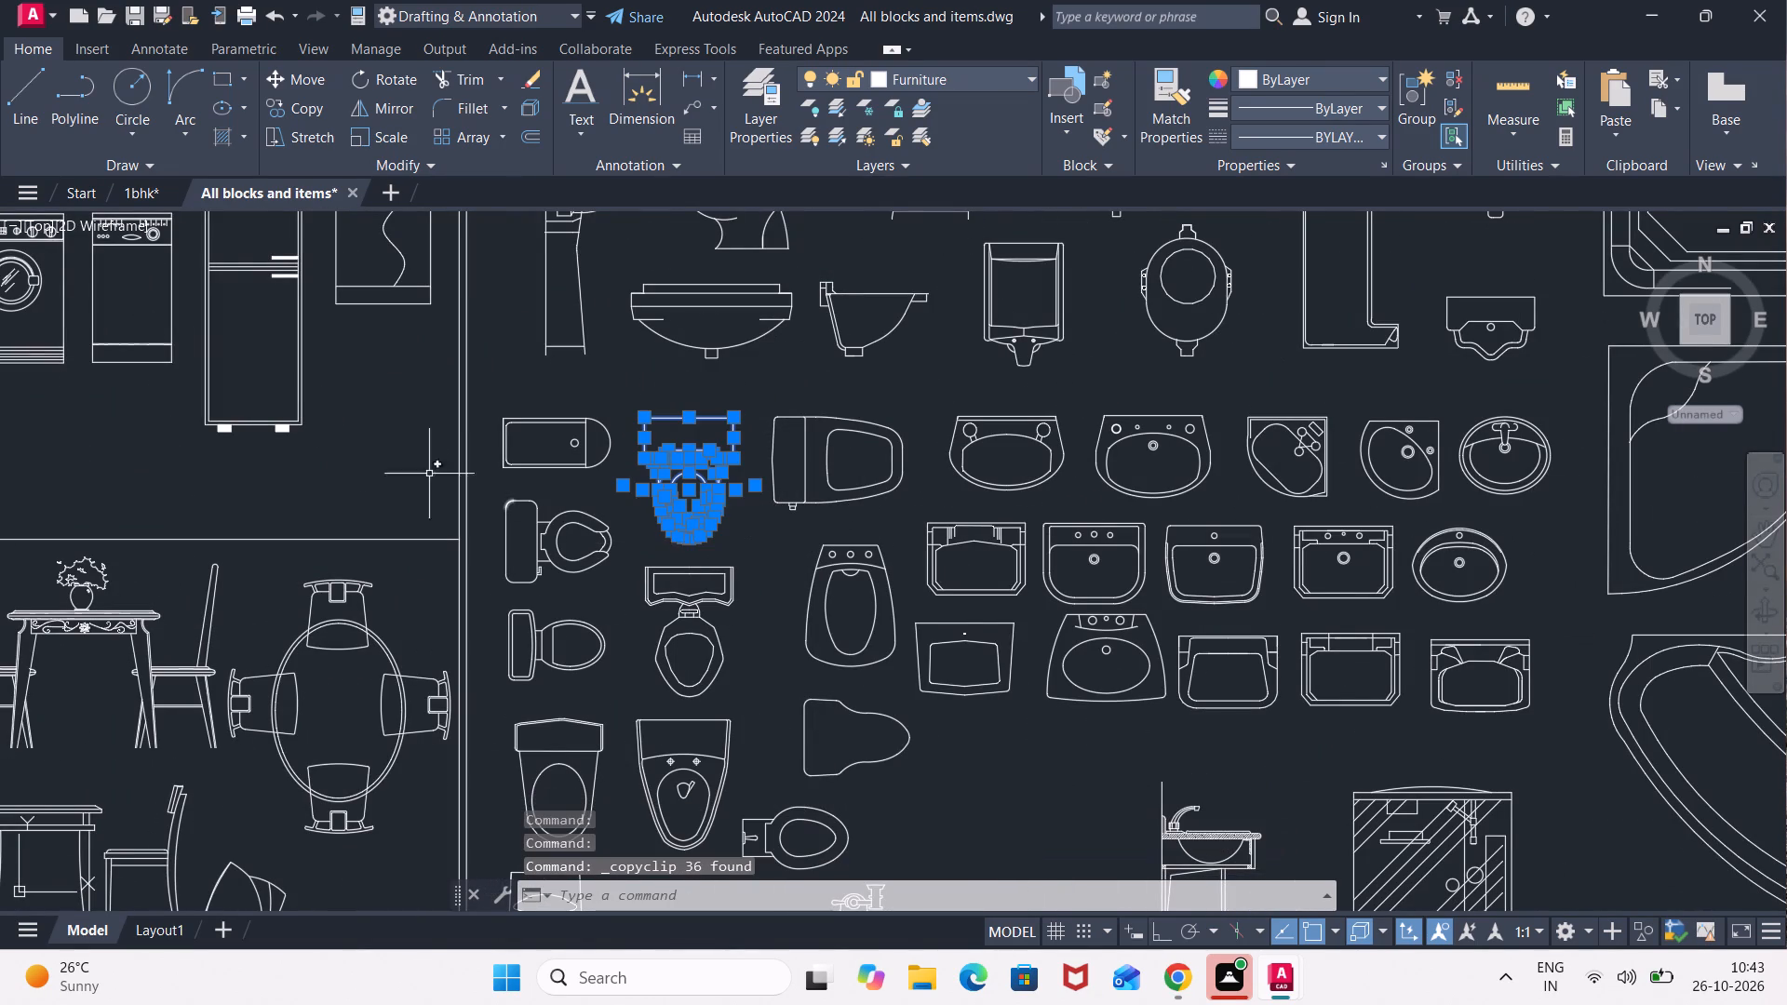
Paste the copied toilet fixture into the 1bhk drawing, in the empty area west of the TOILET room.
click(142, 188)
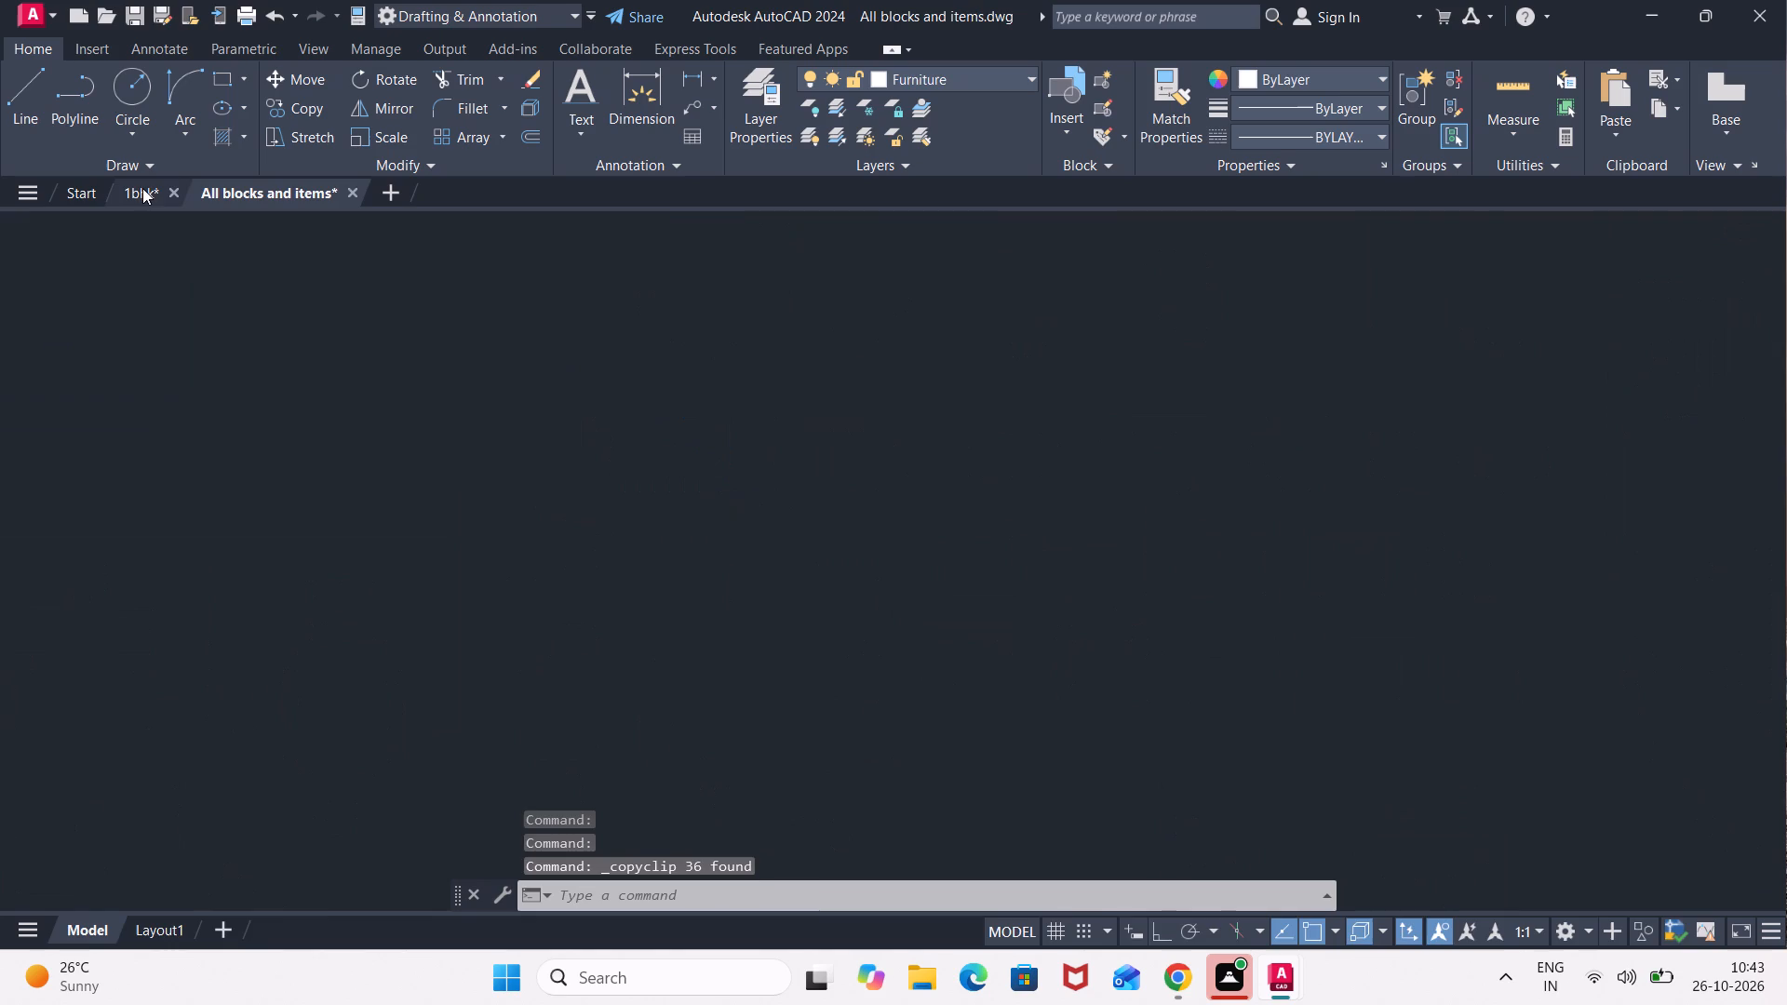
scroll(652, 529, up, 1)
middle_drag(637, 682, 635, 664)
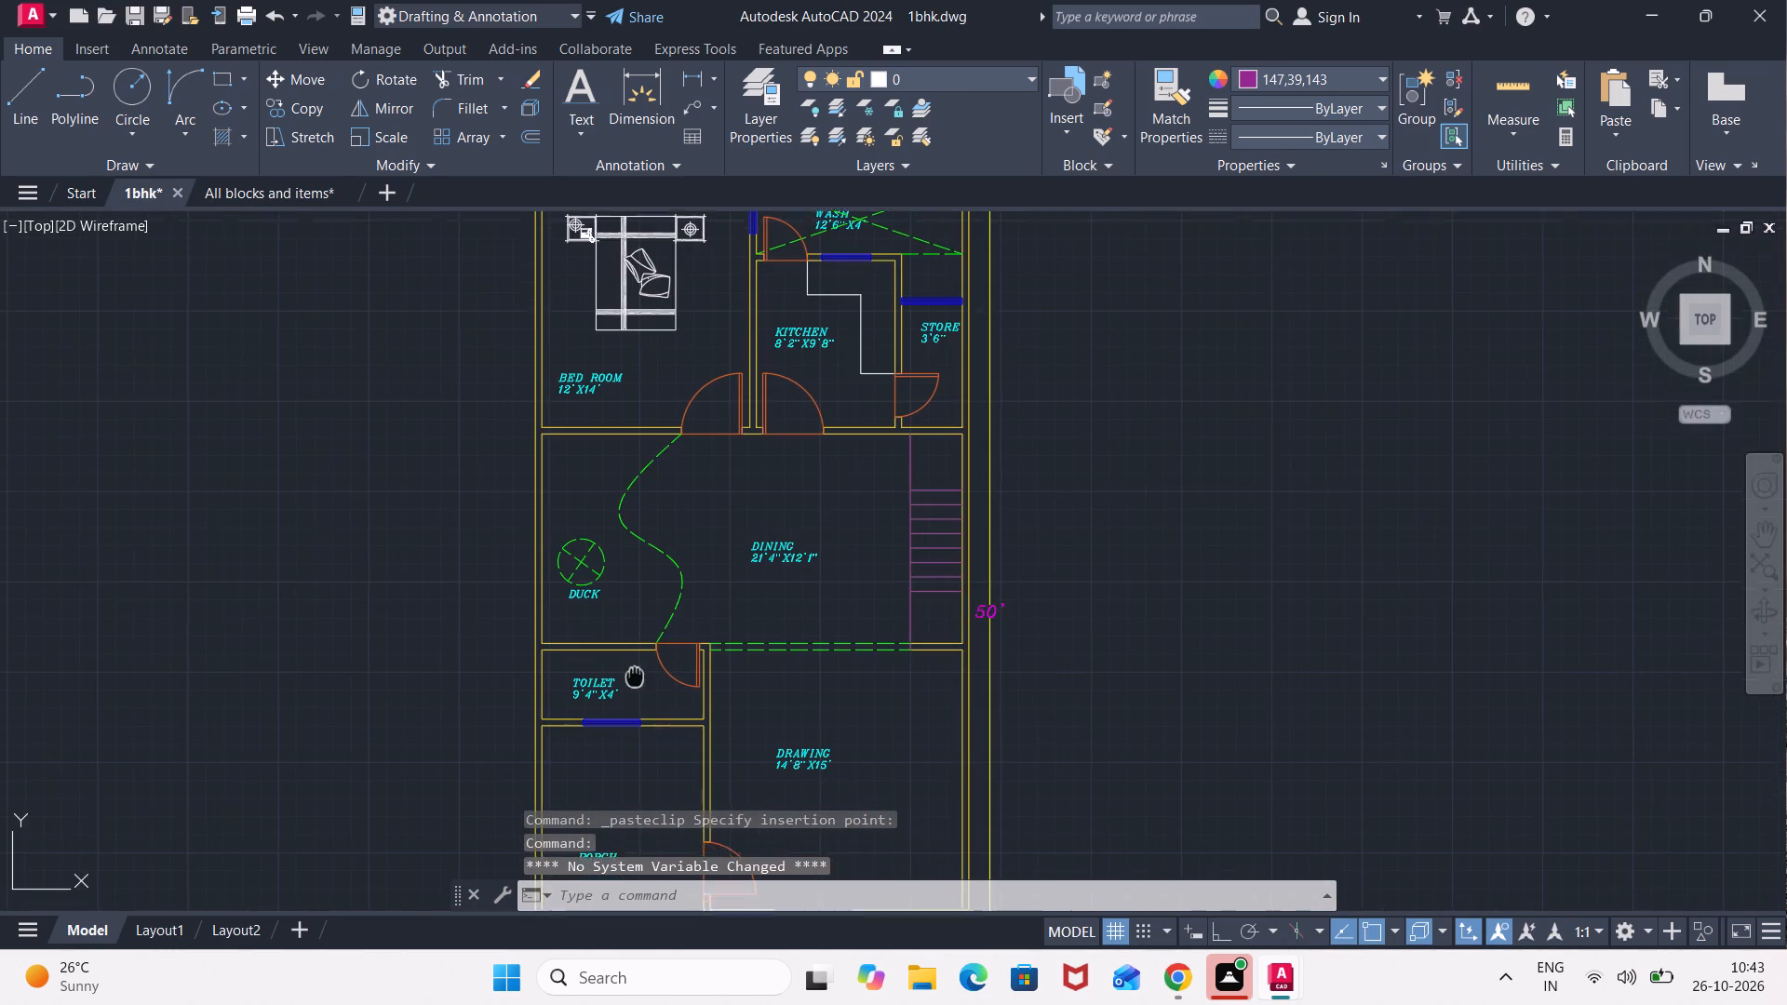
middle_drag(635, 664, 742, 449)
middle_drag(919, 501, 920, 556)
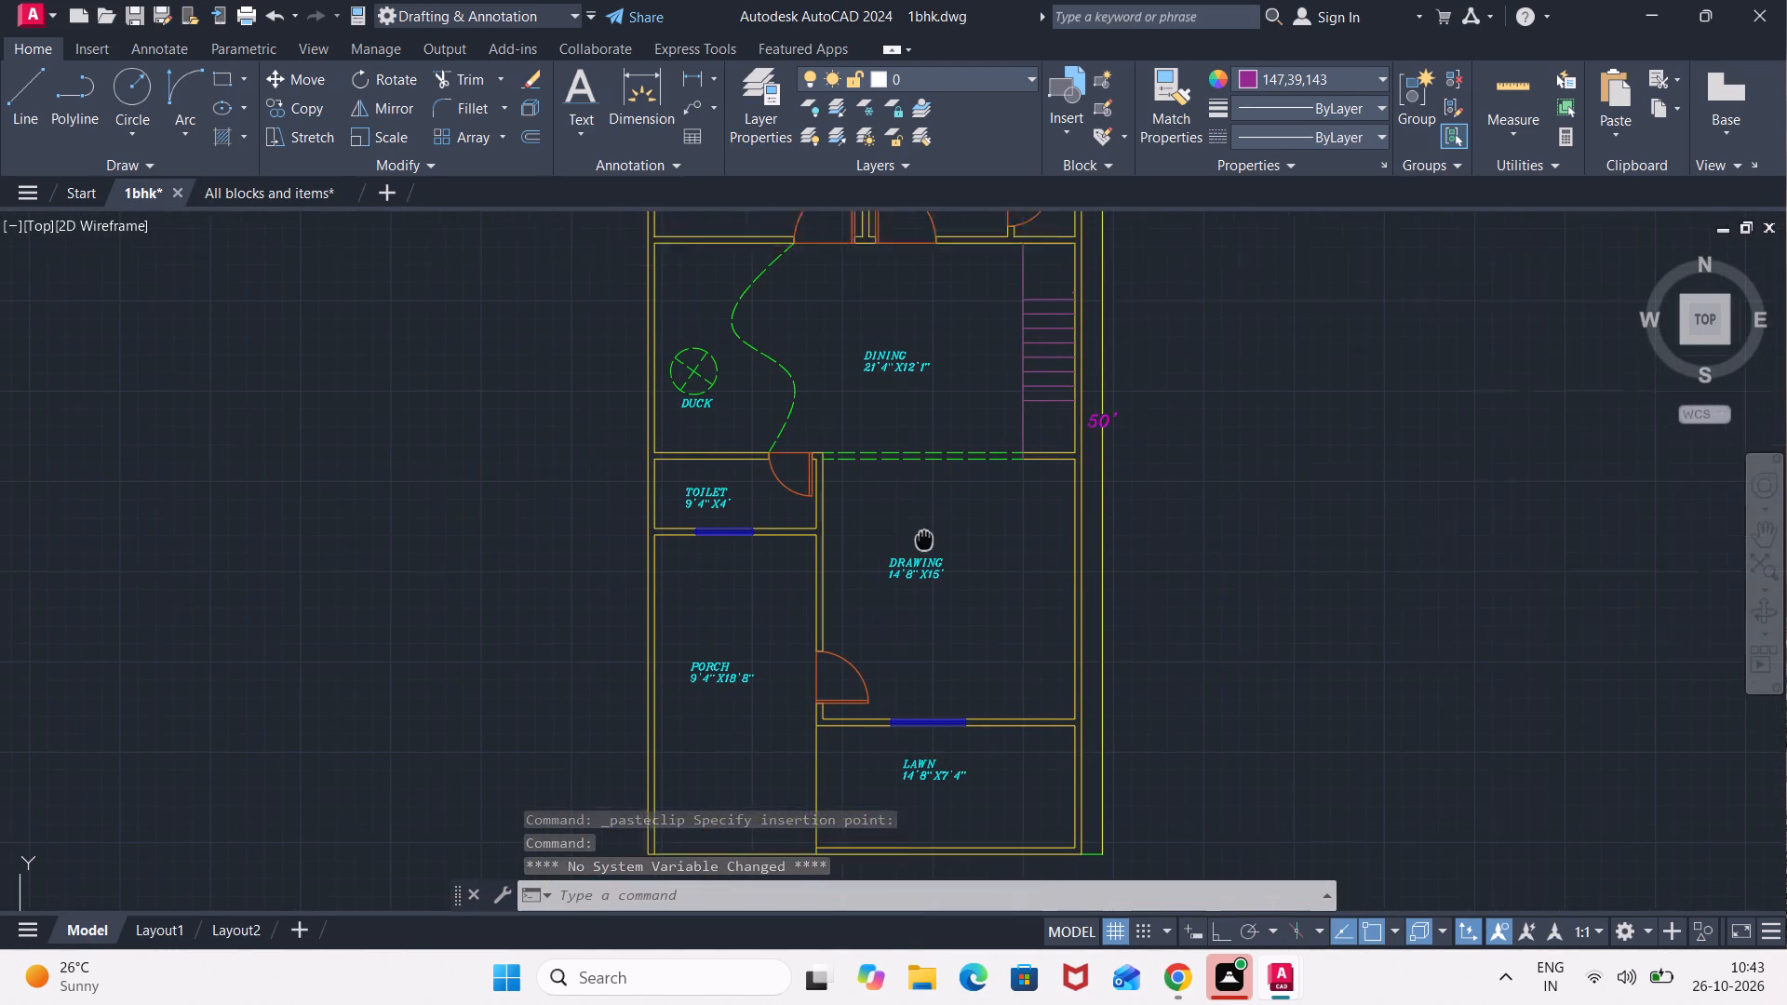
middle_drag(920, 556, 903, 805)
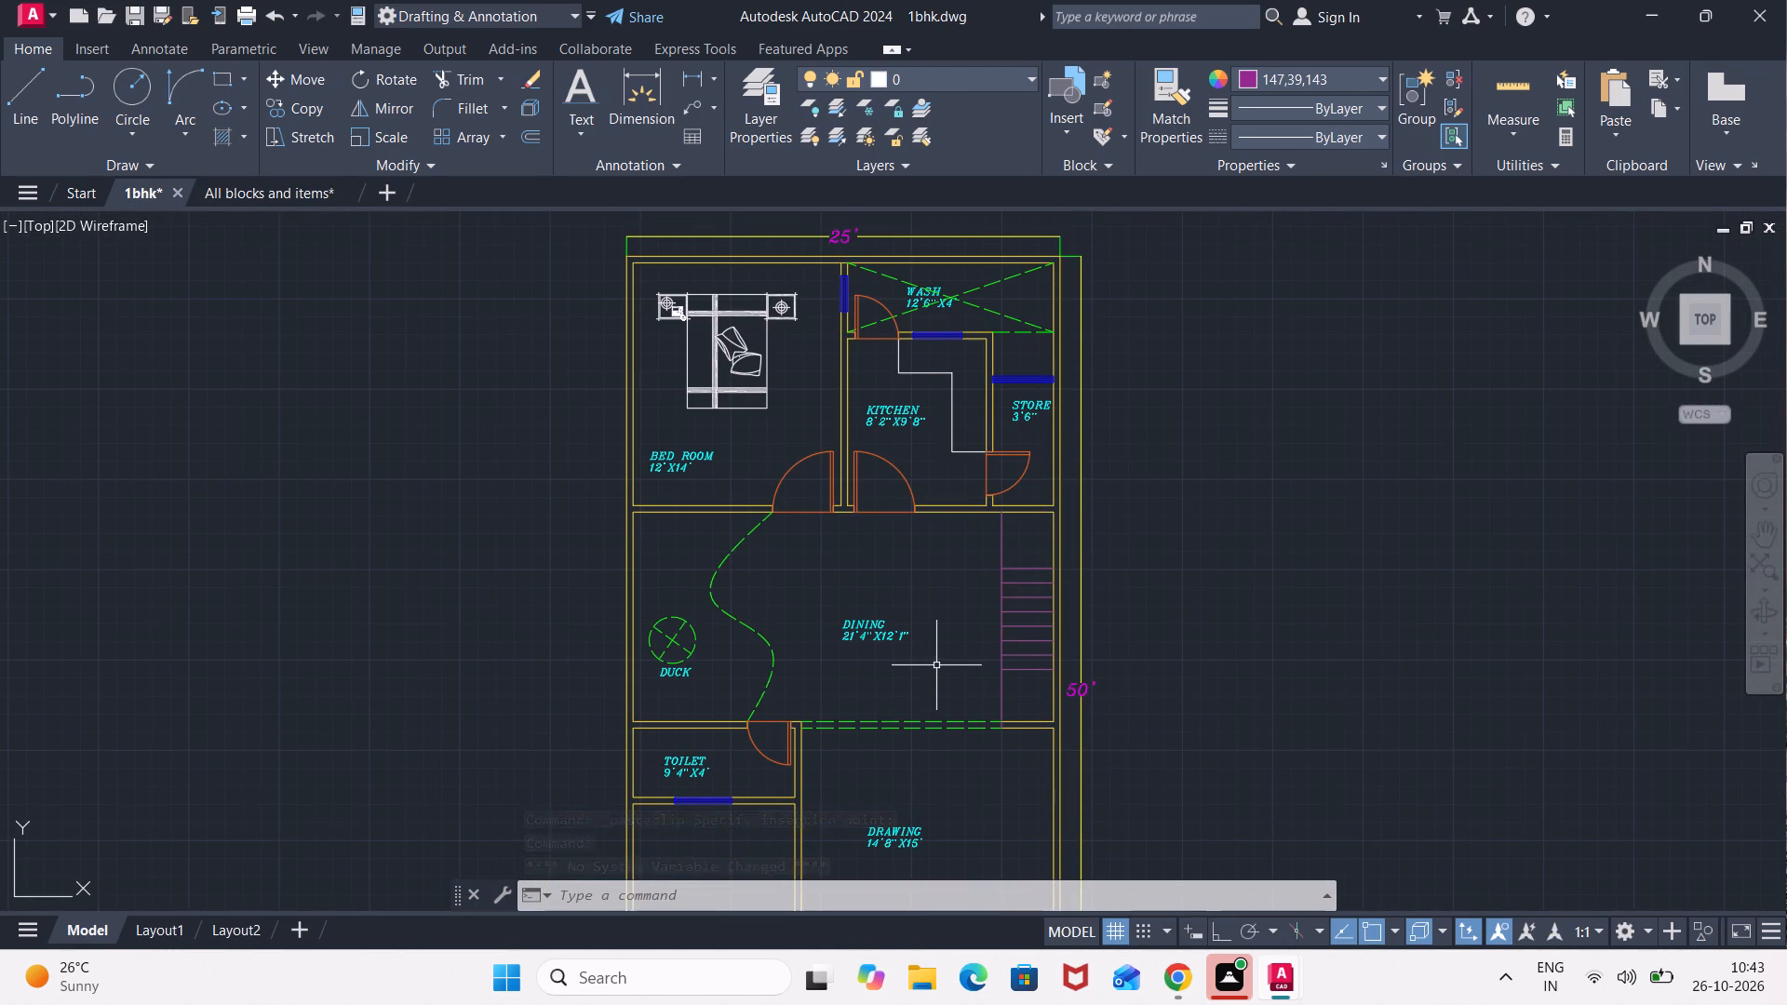
key(ctrl+v)
middle_drag(688, 787, 732, 649)
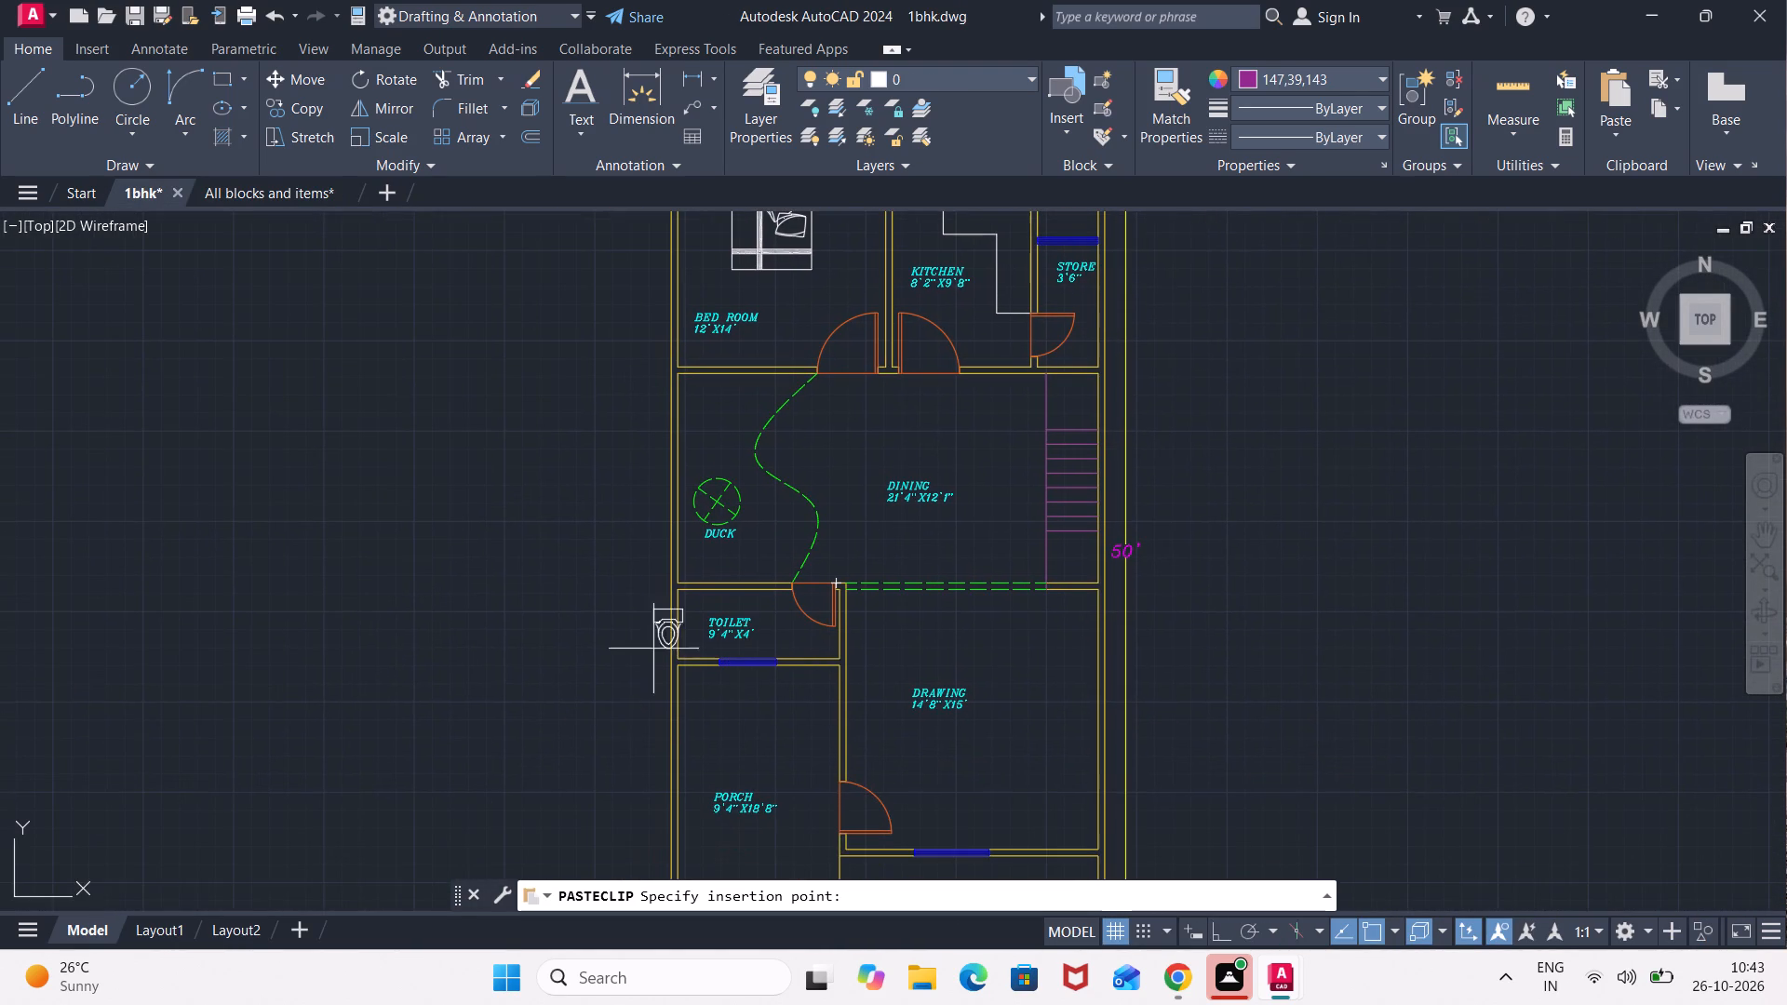
click(515, 657)
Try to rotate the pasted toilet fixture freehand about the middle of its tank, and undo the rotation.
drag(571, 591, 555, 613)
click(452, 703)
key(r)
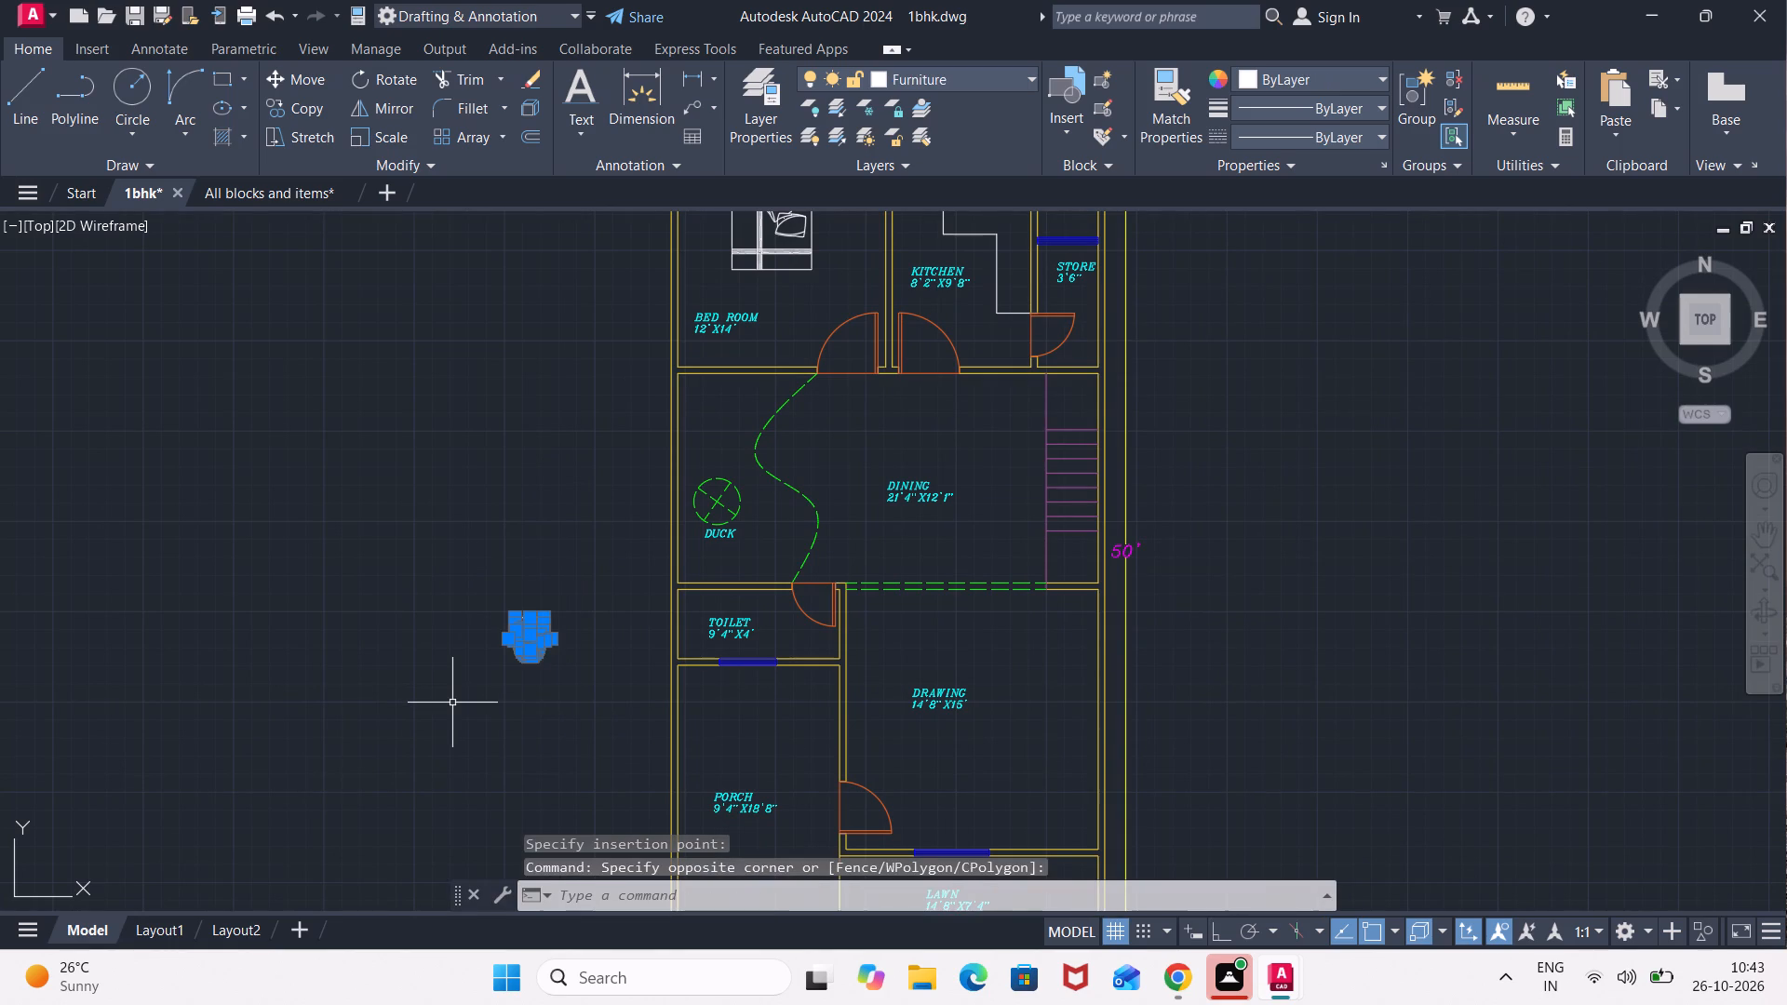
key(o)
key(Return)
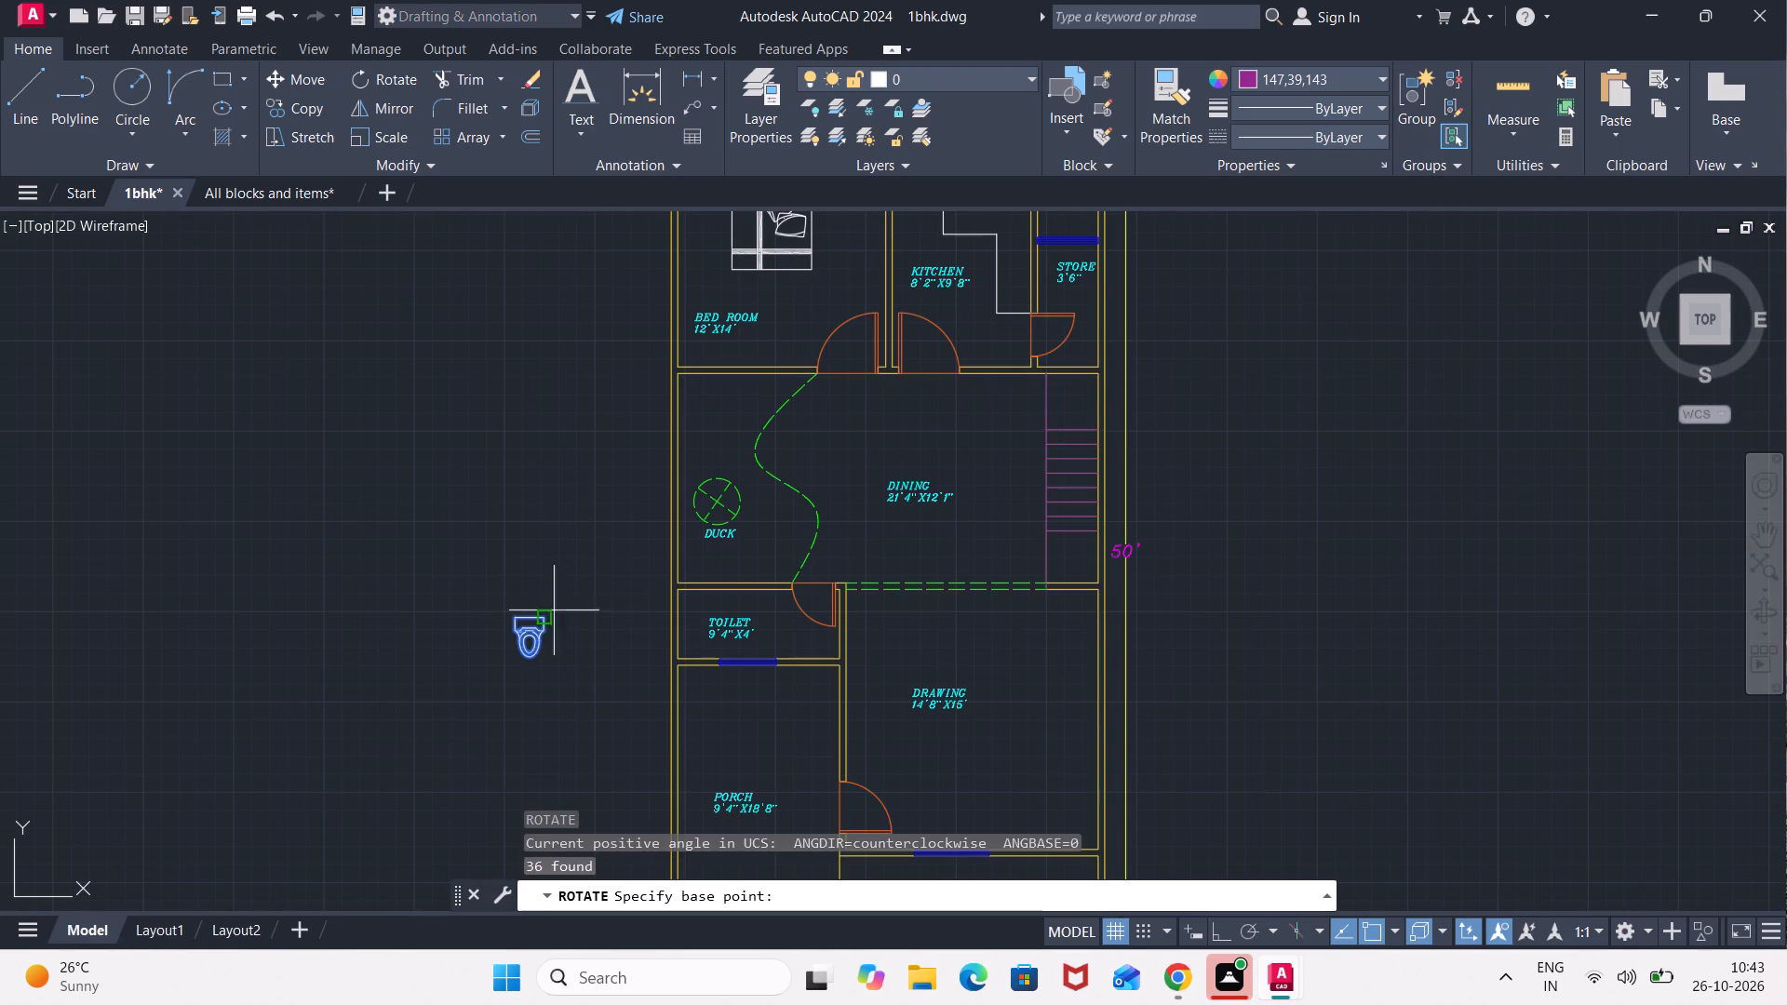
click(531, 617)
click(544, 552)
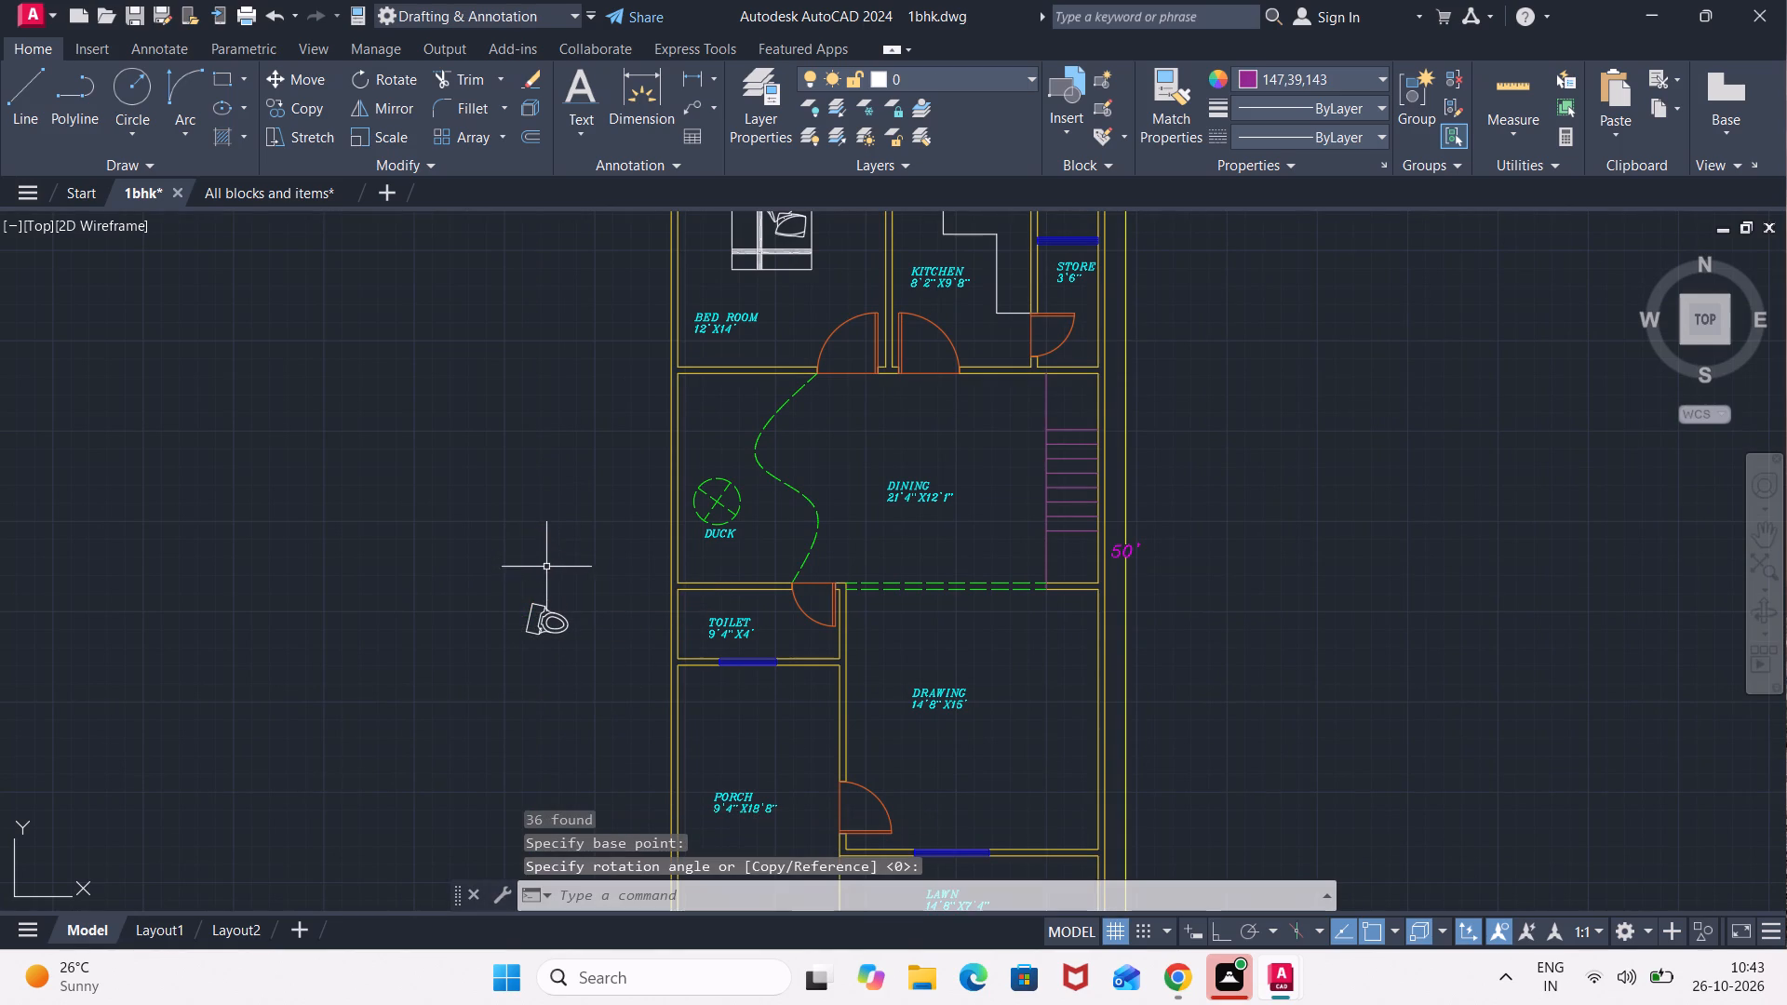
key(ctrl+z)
Rotate the toilet fixture a quarter turn counterclockwise about the middle of its tank's back edge, so the bowl points east.
drag(553, 579, 553, 589)
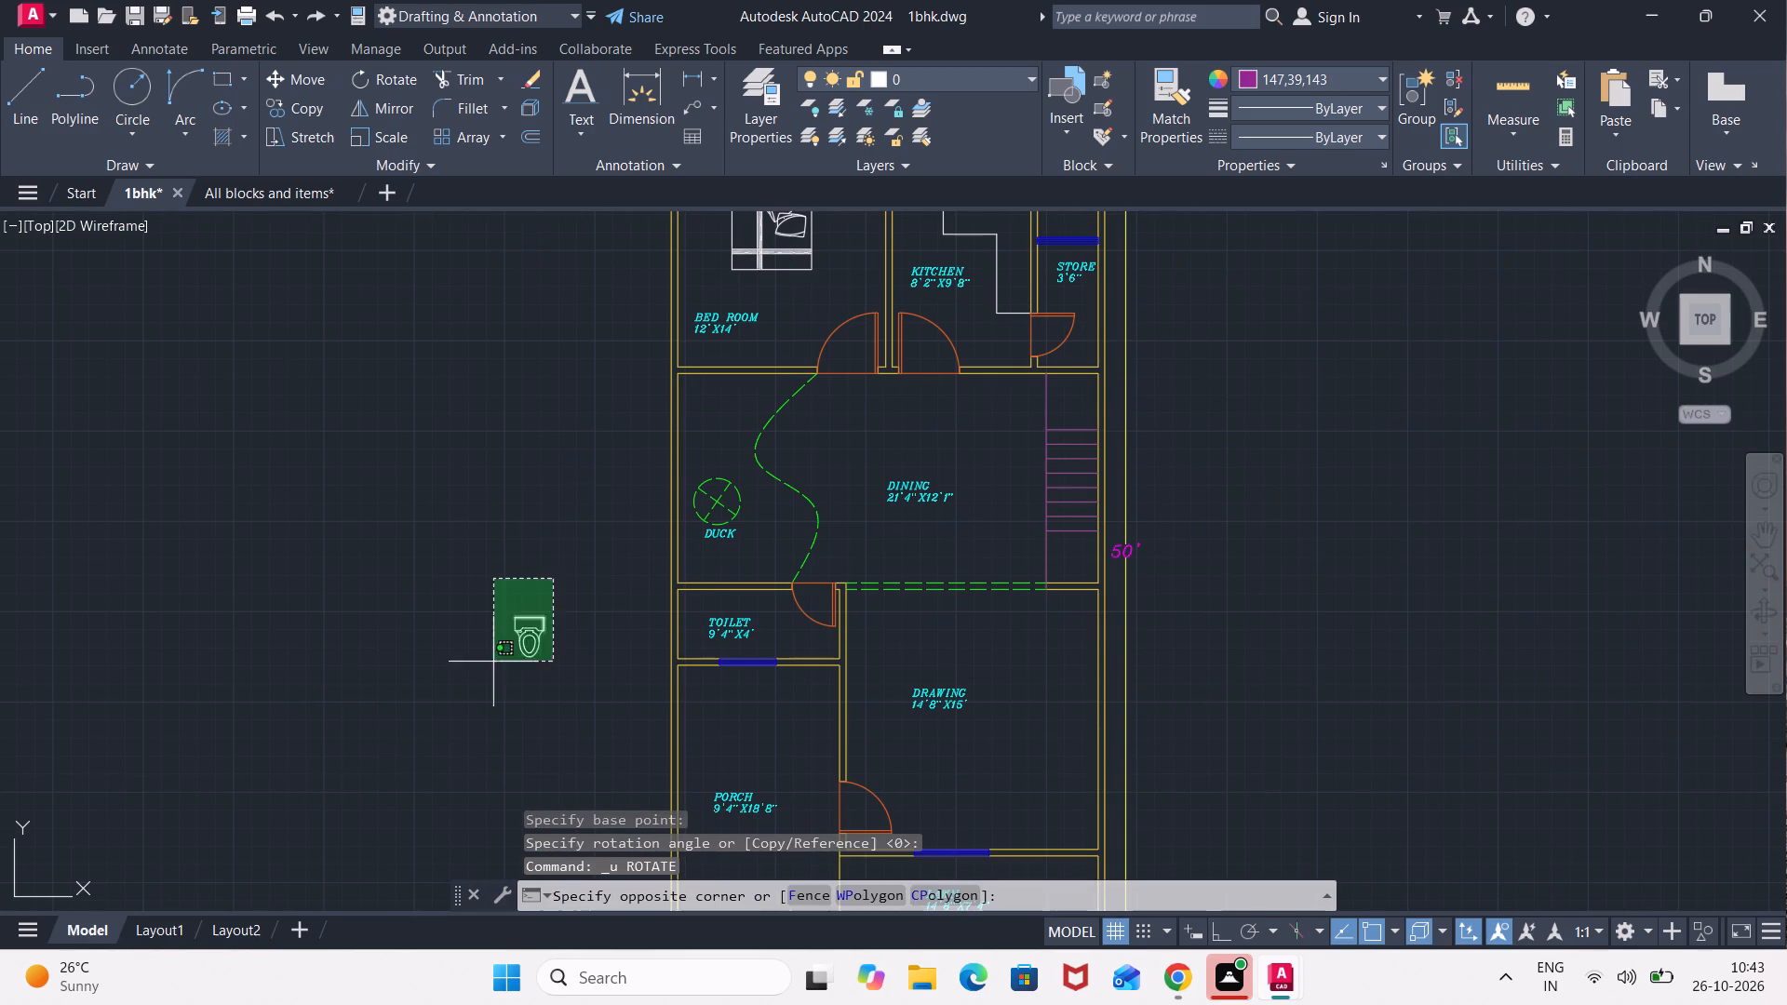
click(468, 677)
text(ro)
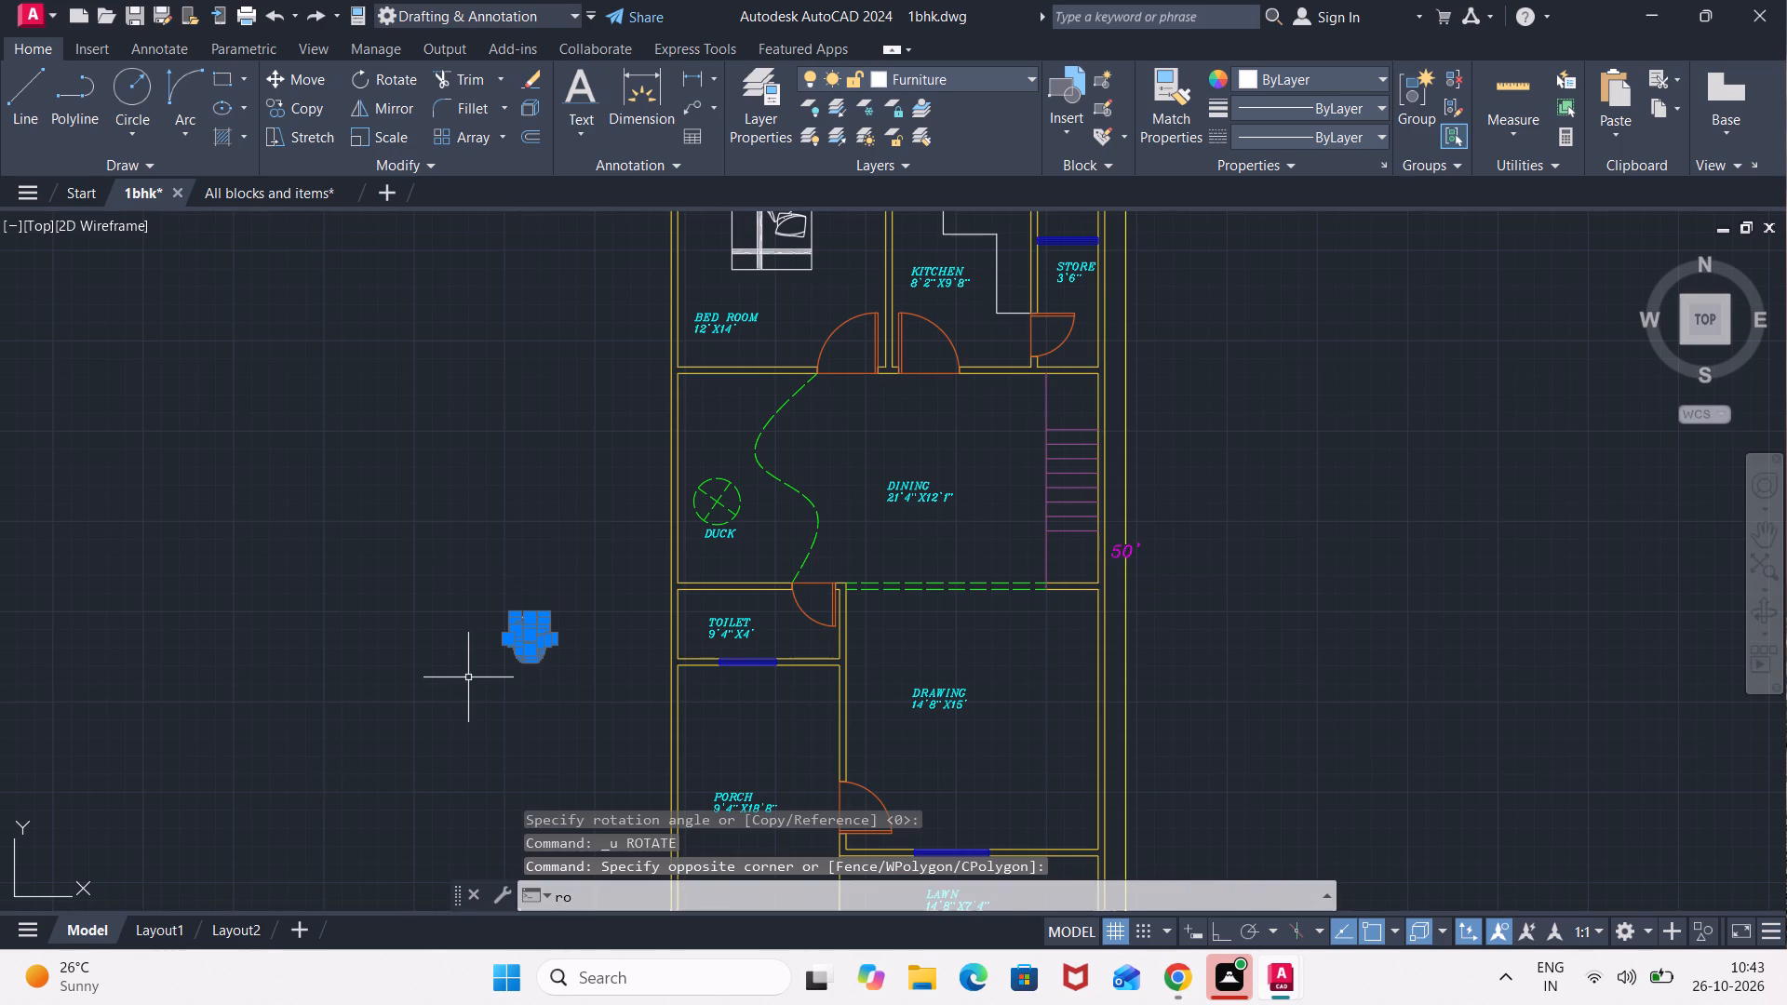
key(Return)
click(533, 619)
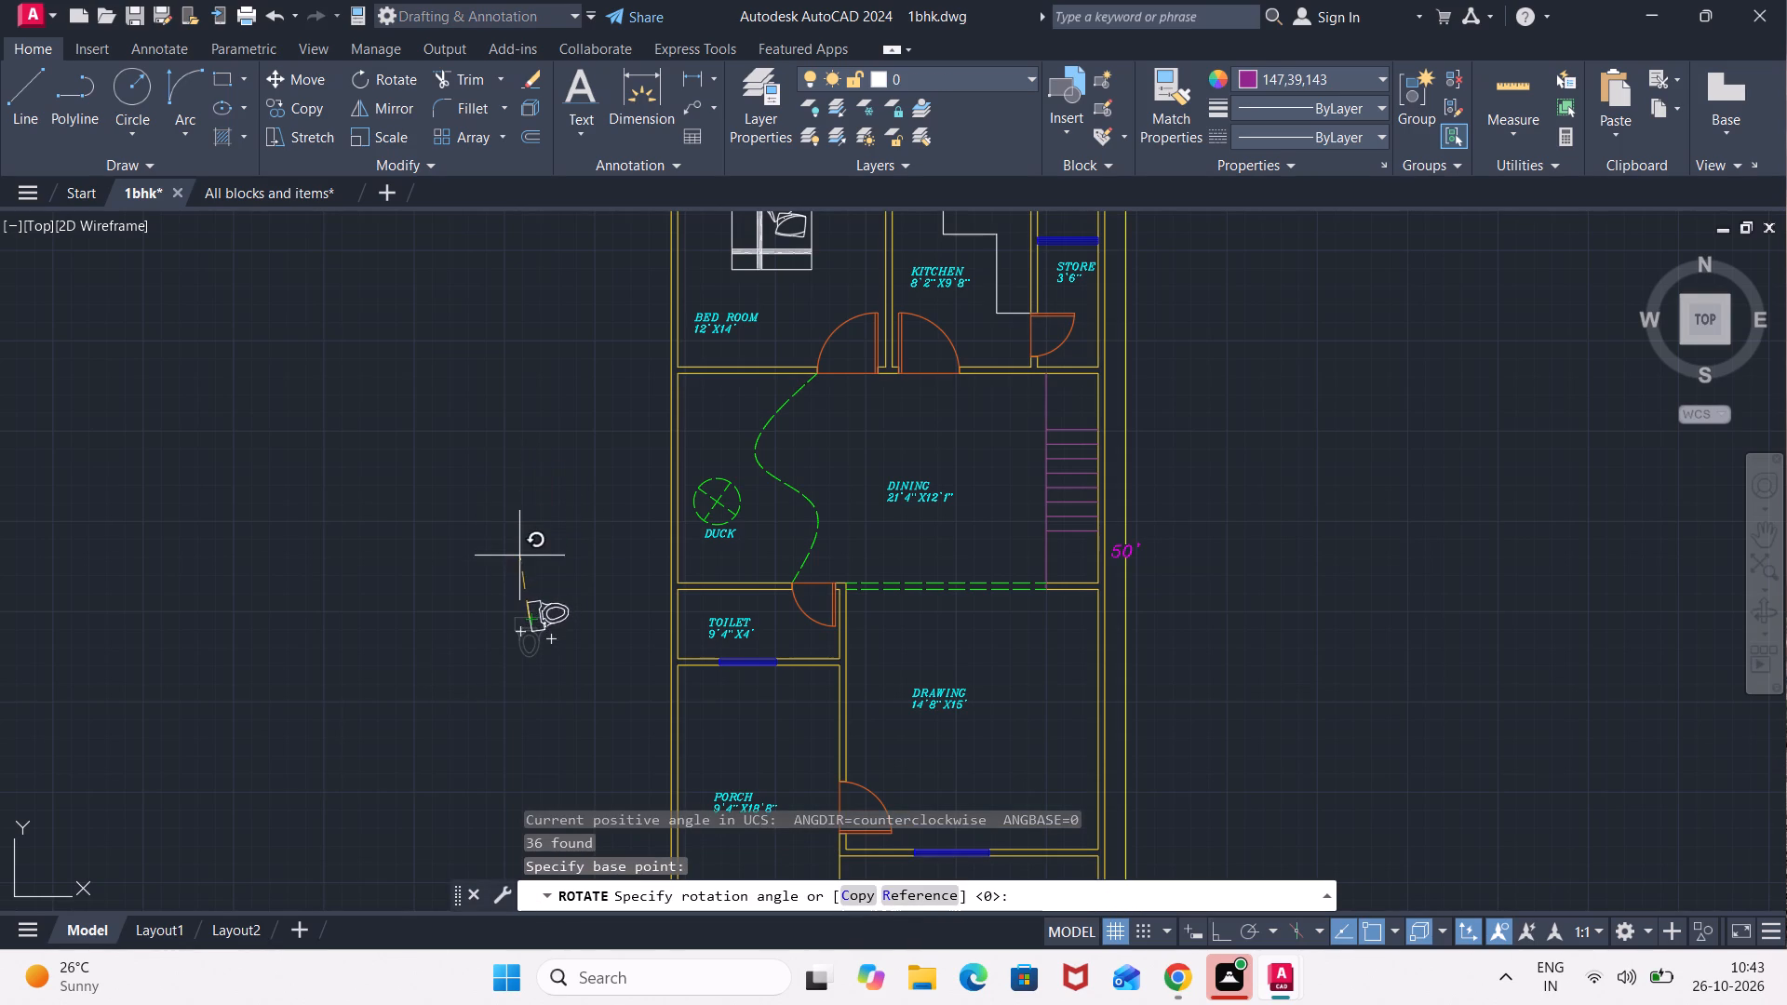
scroll(525, 568, up, 3)
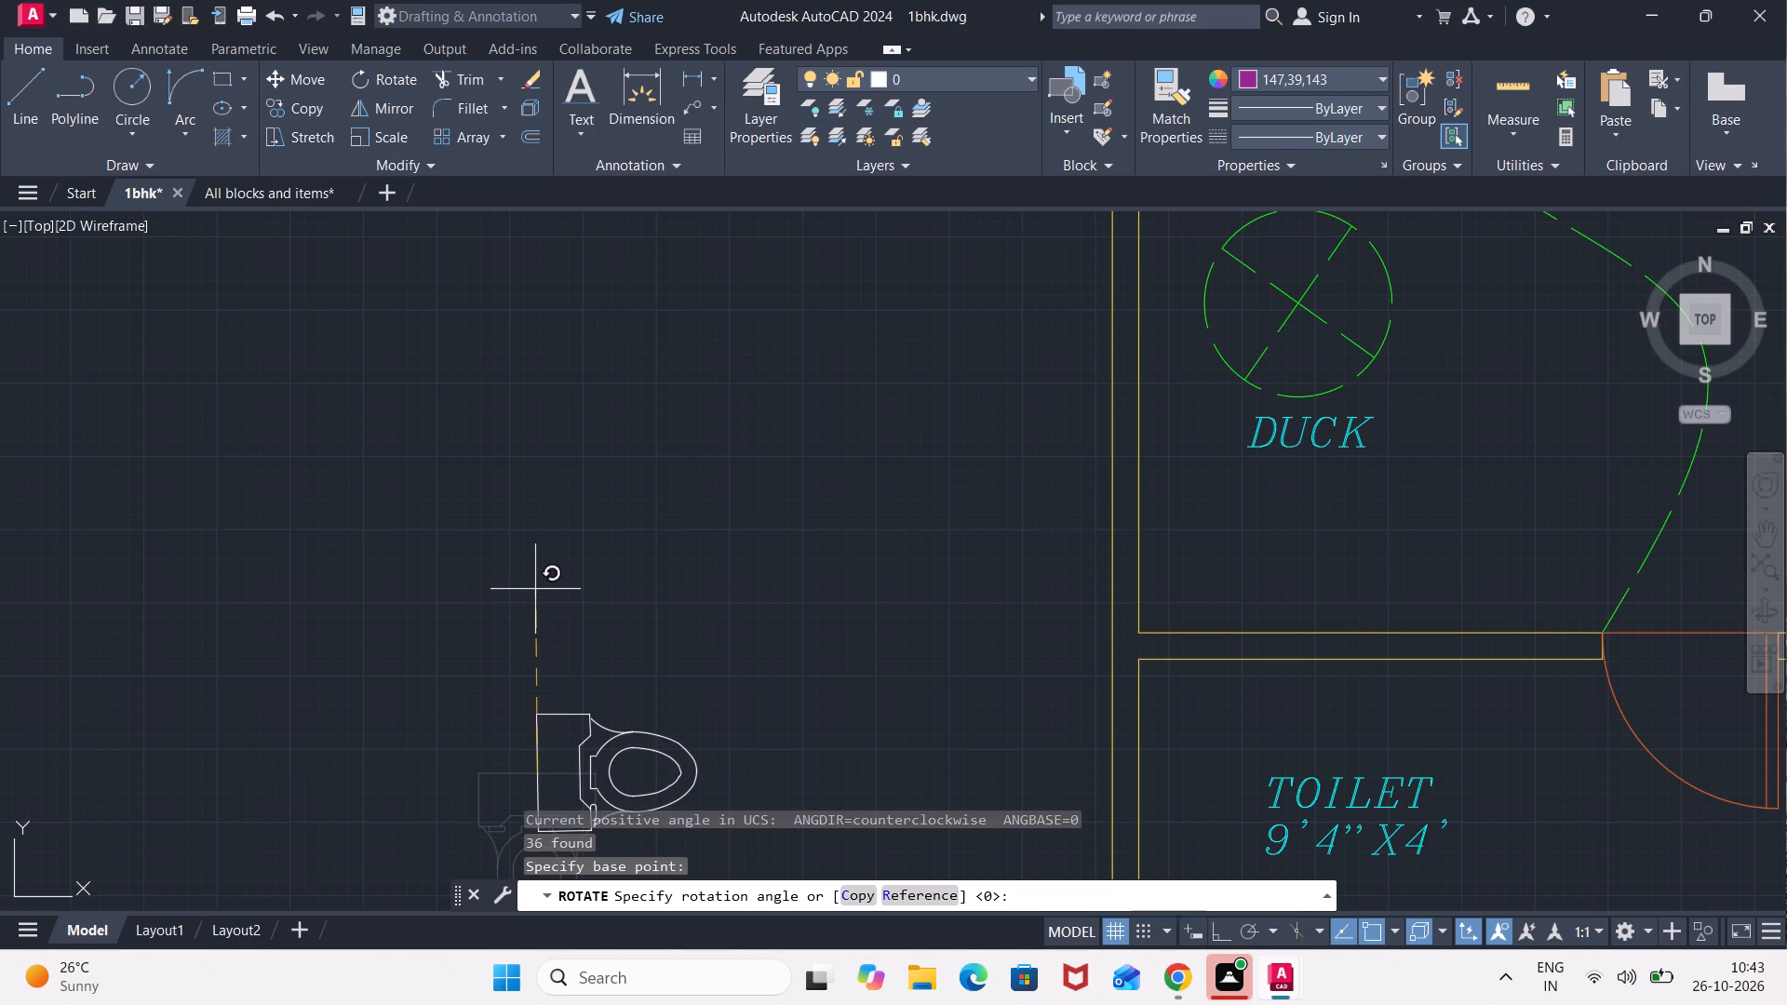
middle_drag(534, 588, 556, 449)
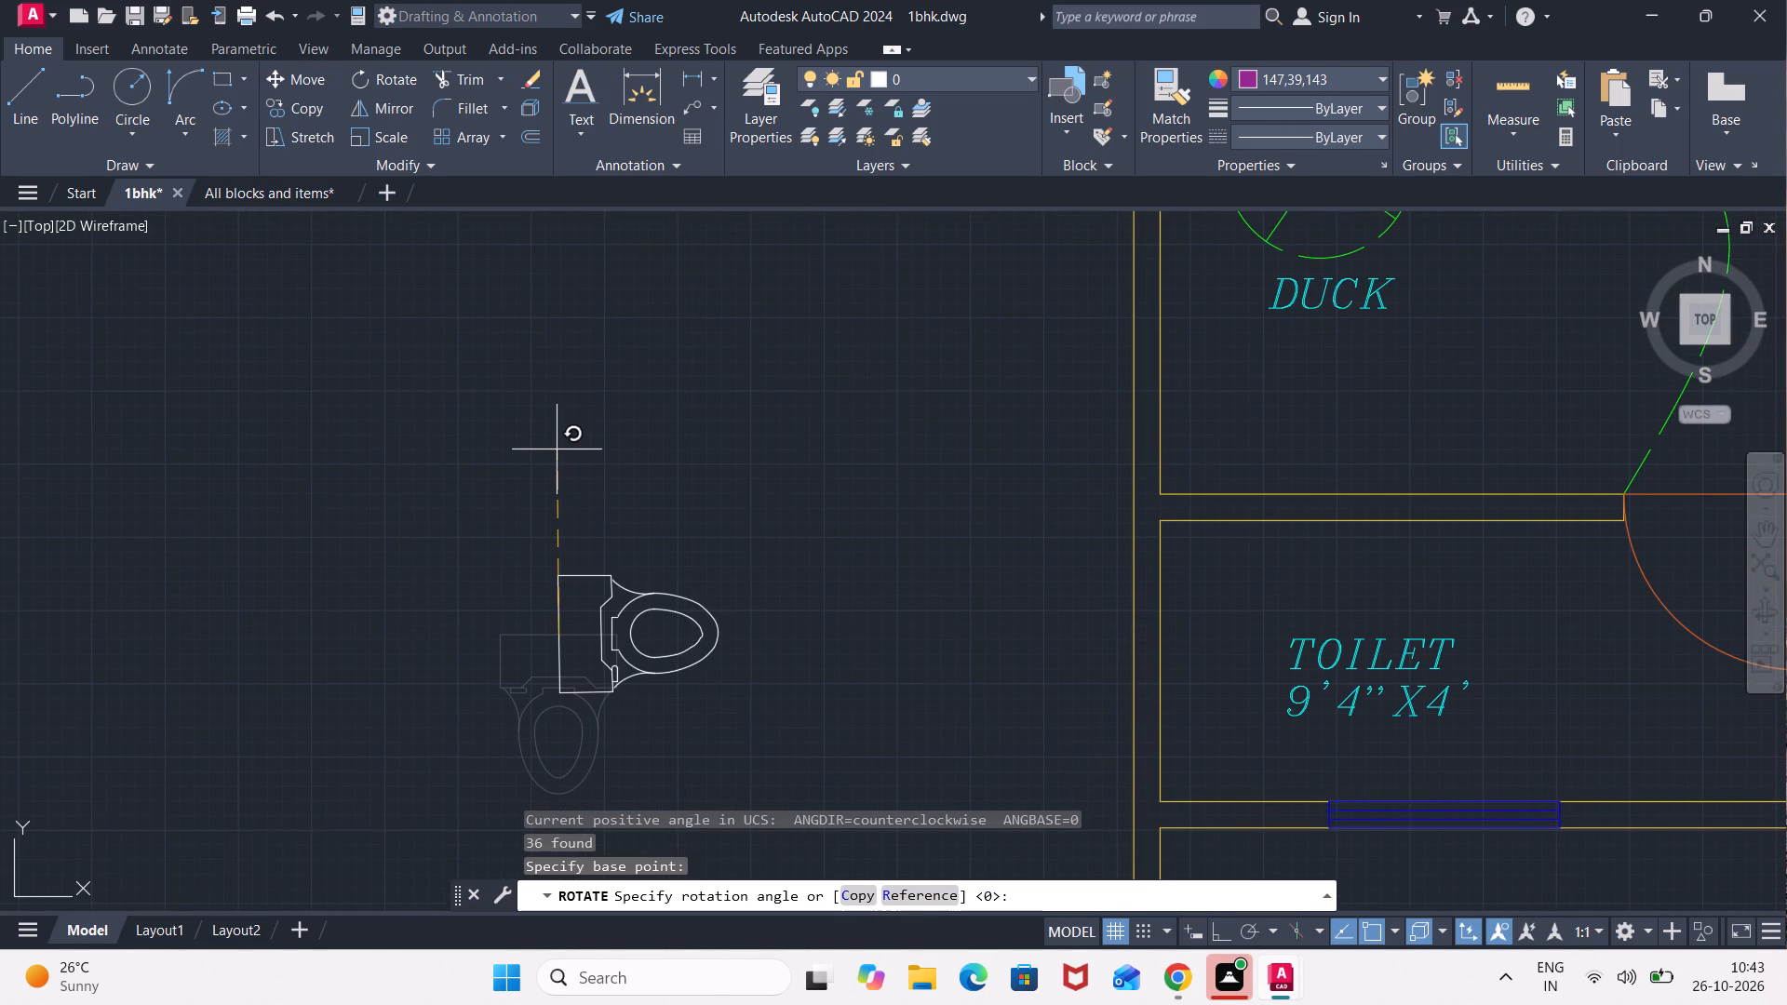
click(557, 468)
Move the toilet fixture by its tank's back-edge midpoint into the TOILET room, with the tank close to the west wall.
click(750, 523)
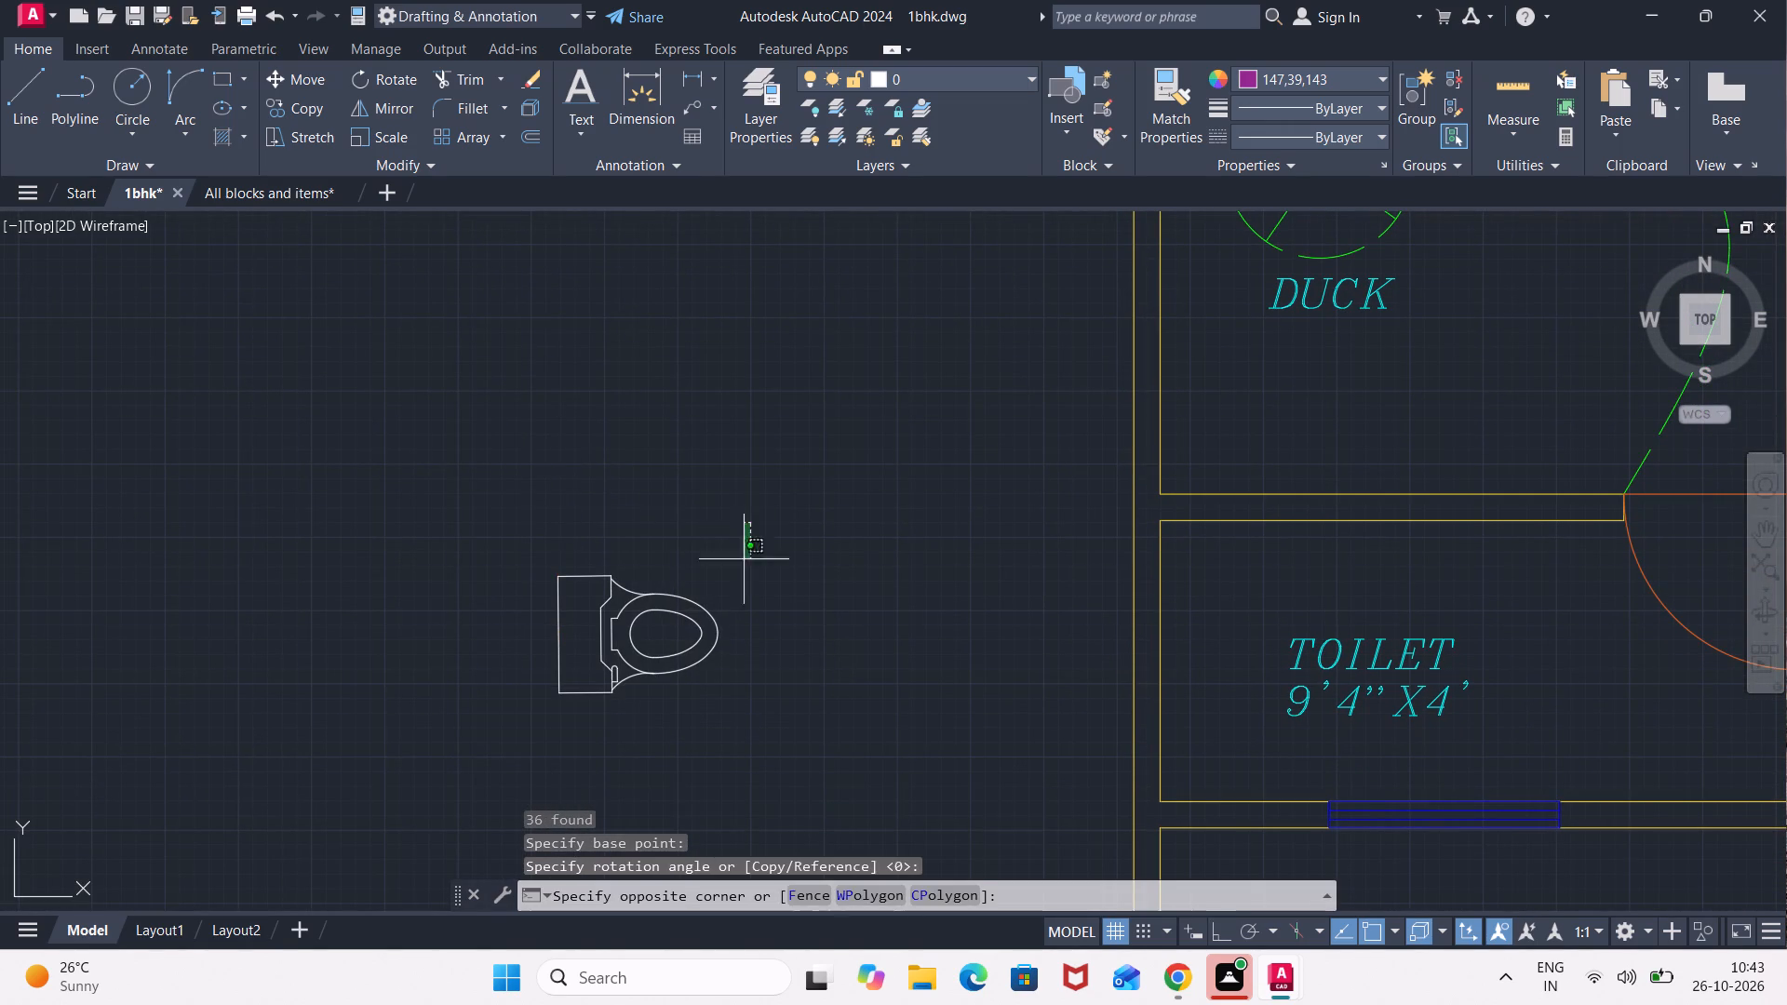
click(503, 744)
key(m)
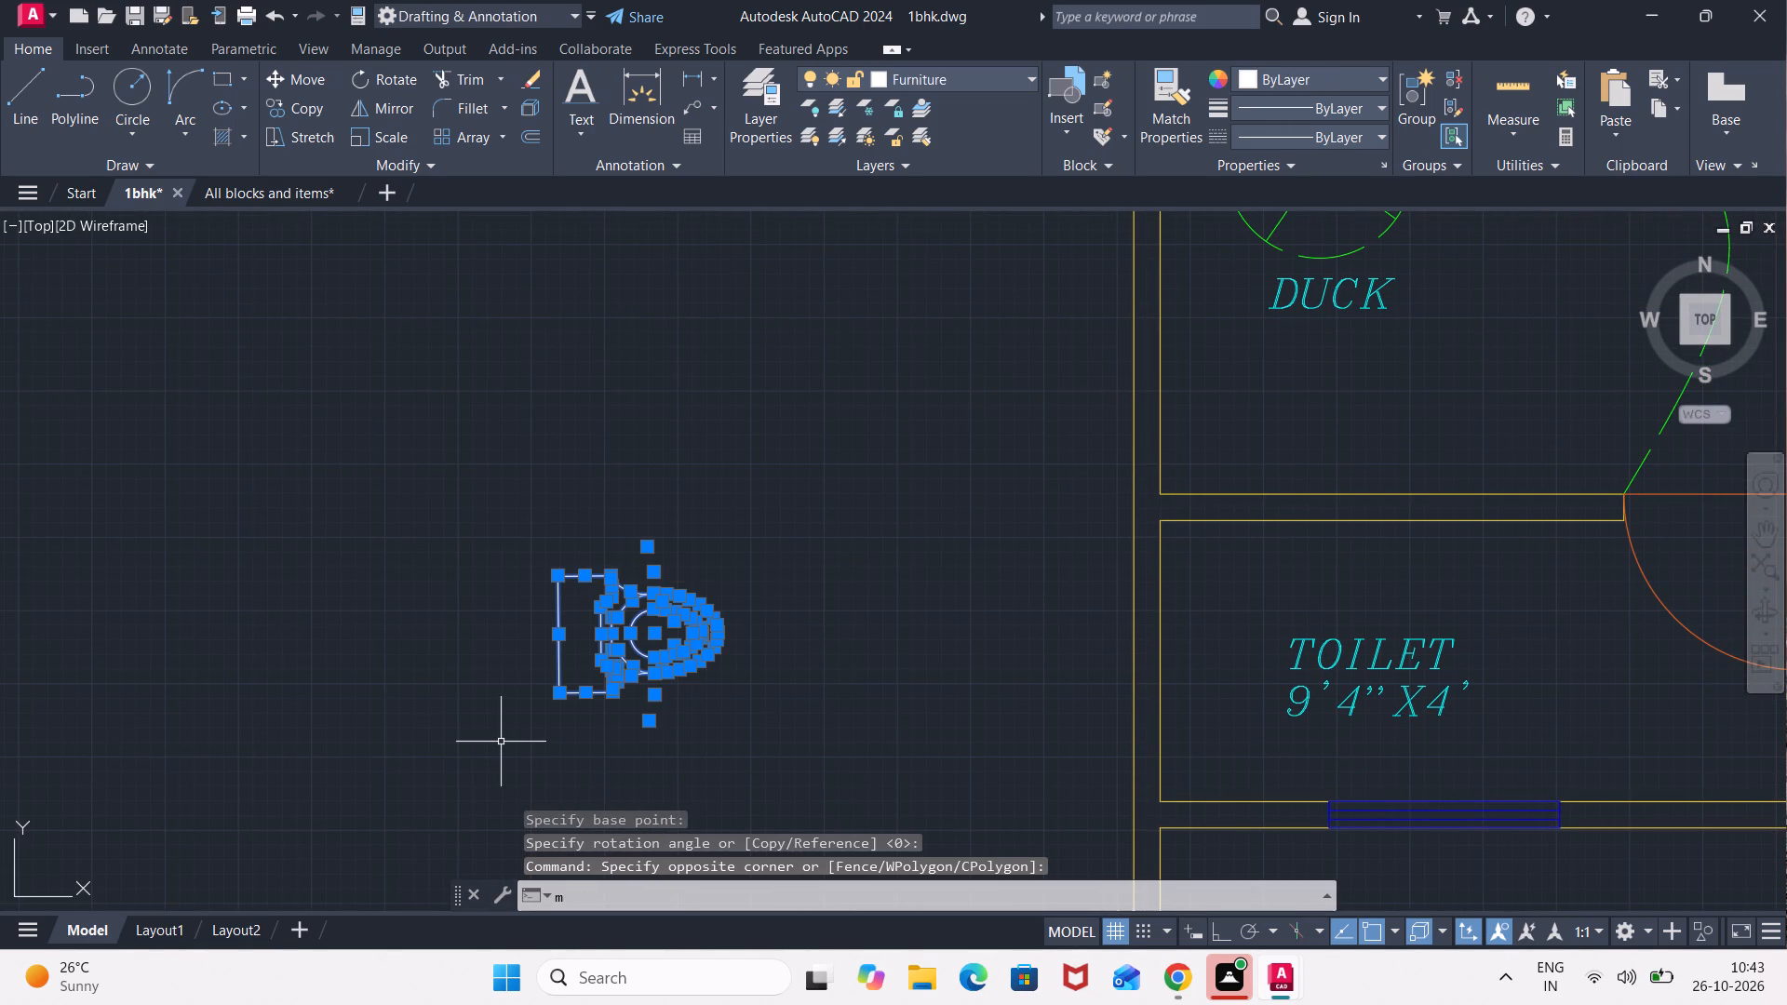
key(Return)
click(561, 637)
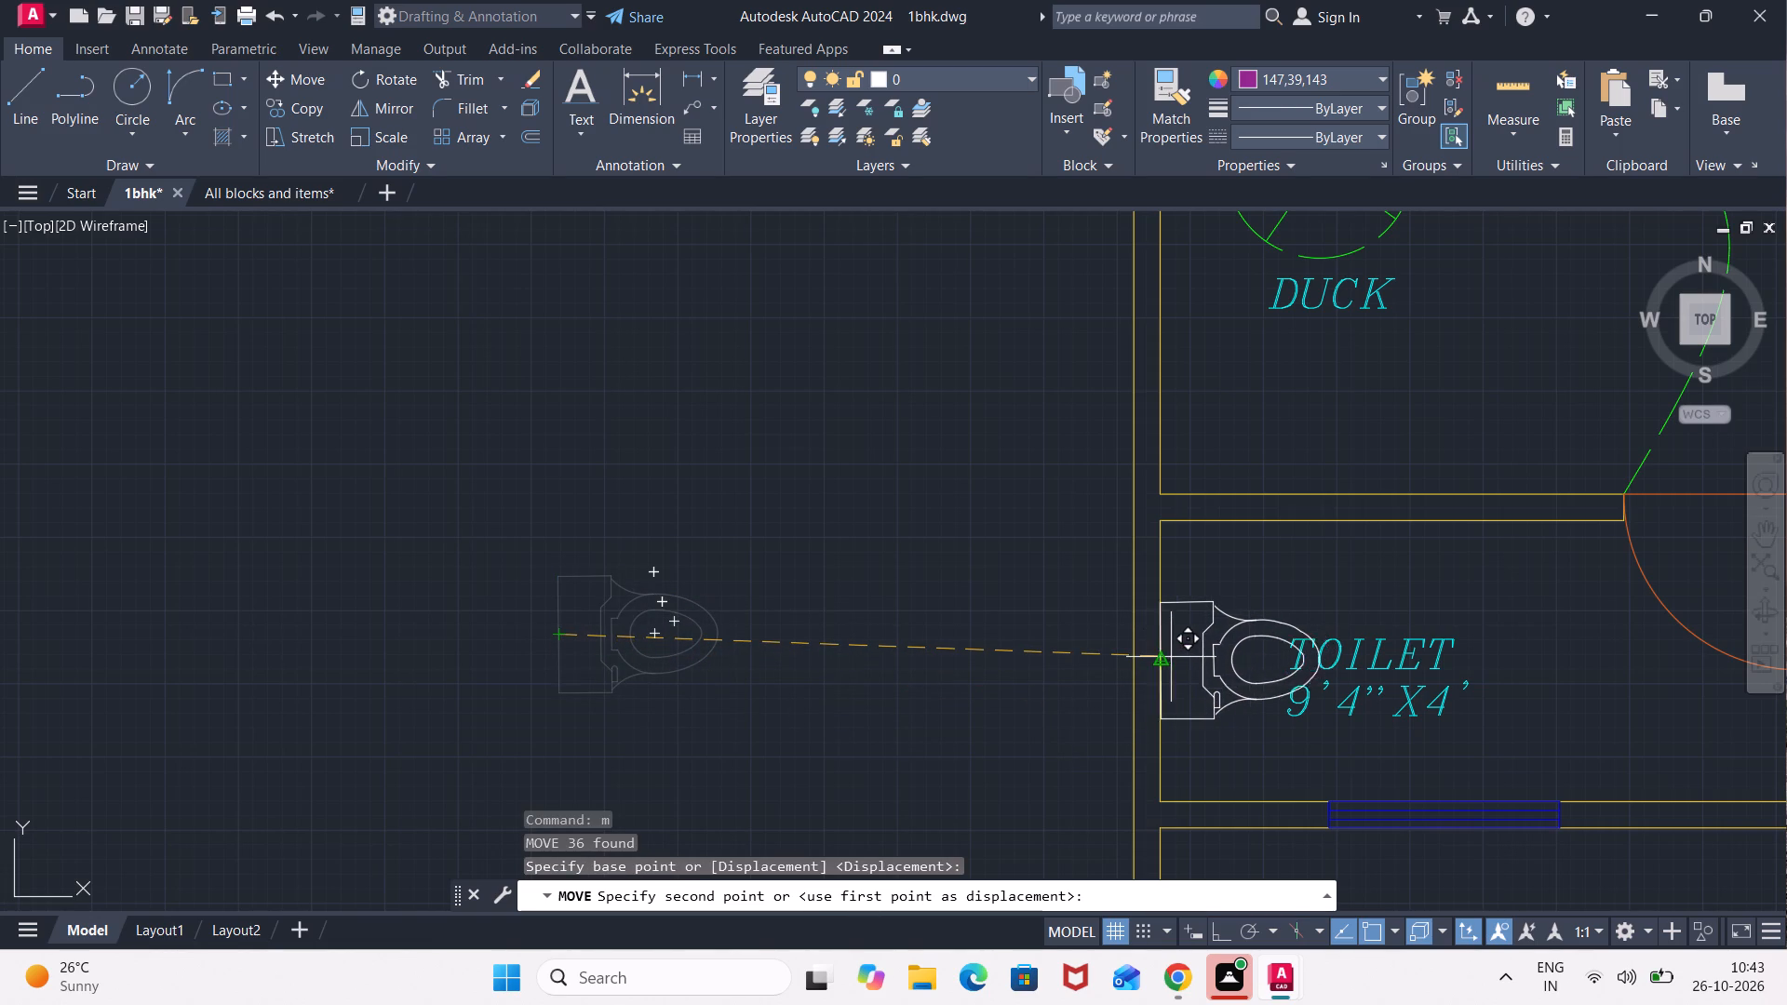
click(1174, 657)
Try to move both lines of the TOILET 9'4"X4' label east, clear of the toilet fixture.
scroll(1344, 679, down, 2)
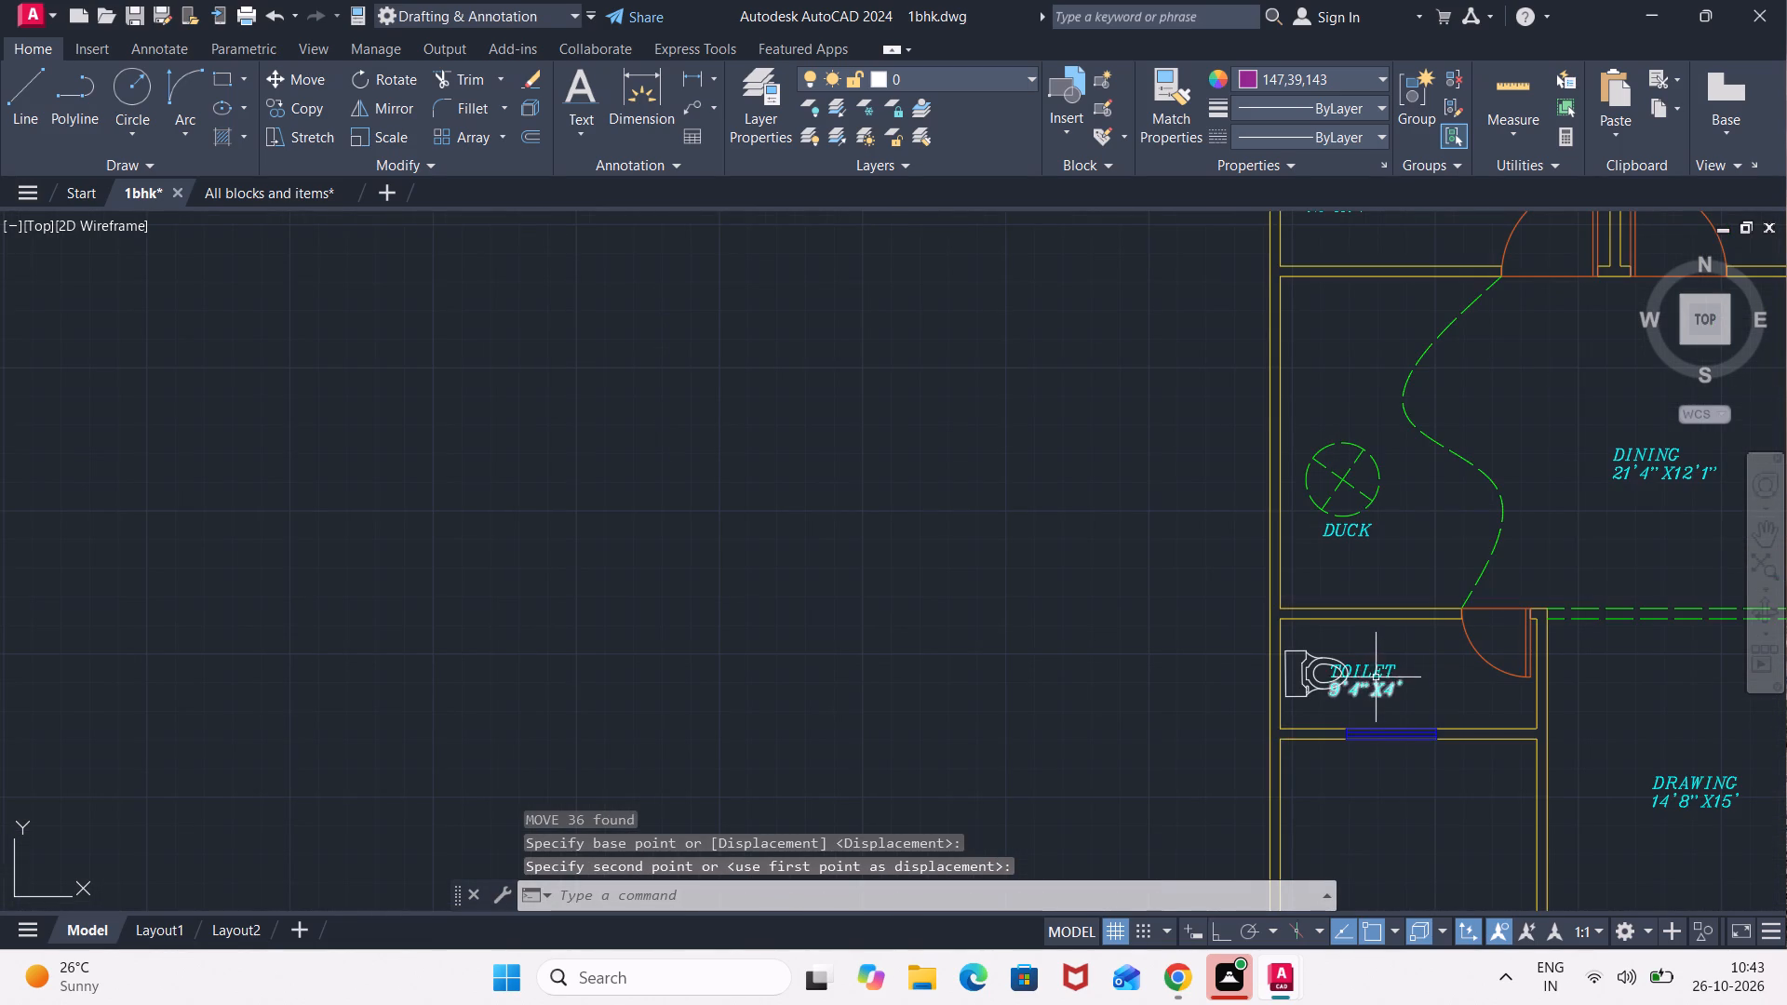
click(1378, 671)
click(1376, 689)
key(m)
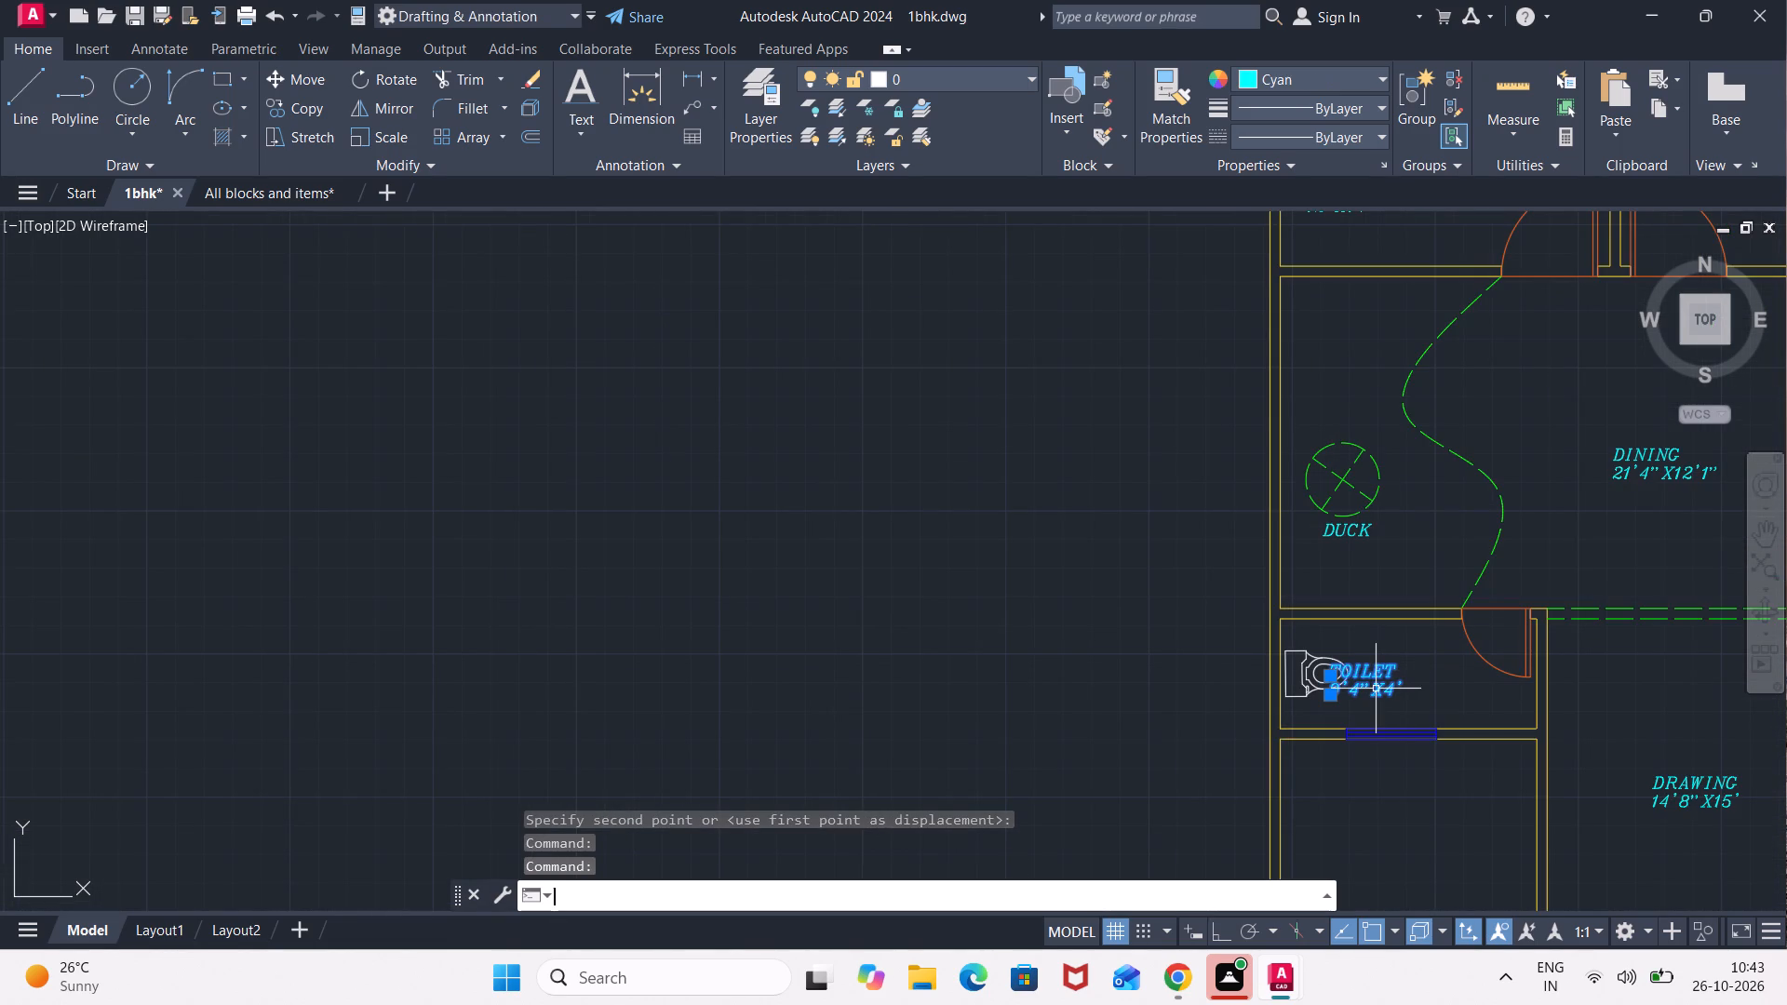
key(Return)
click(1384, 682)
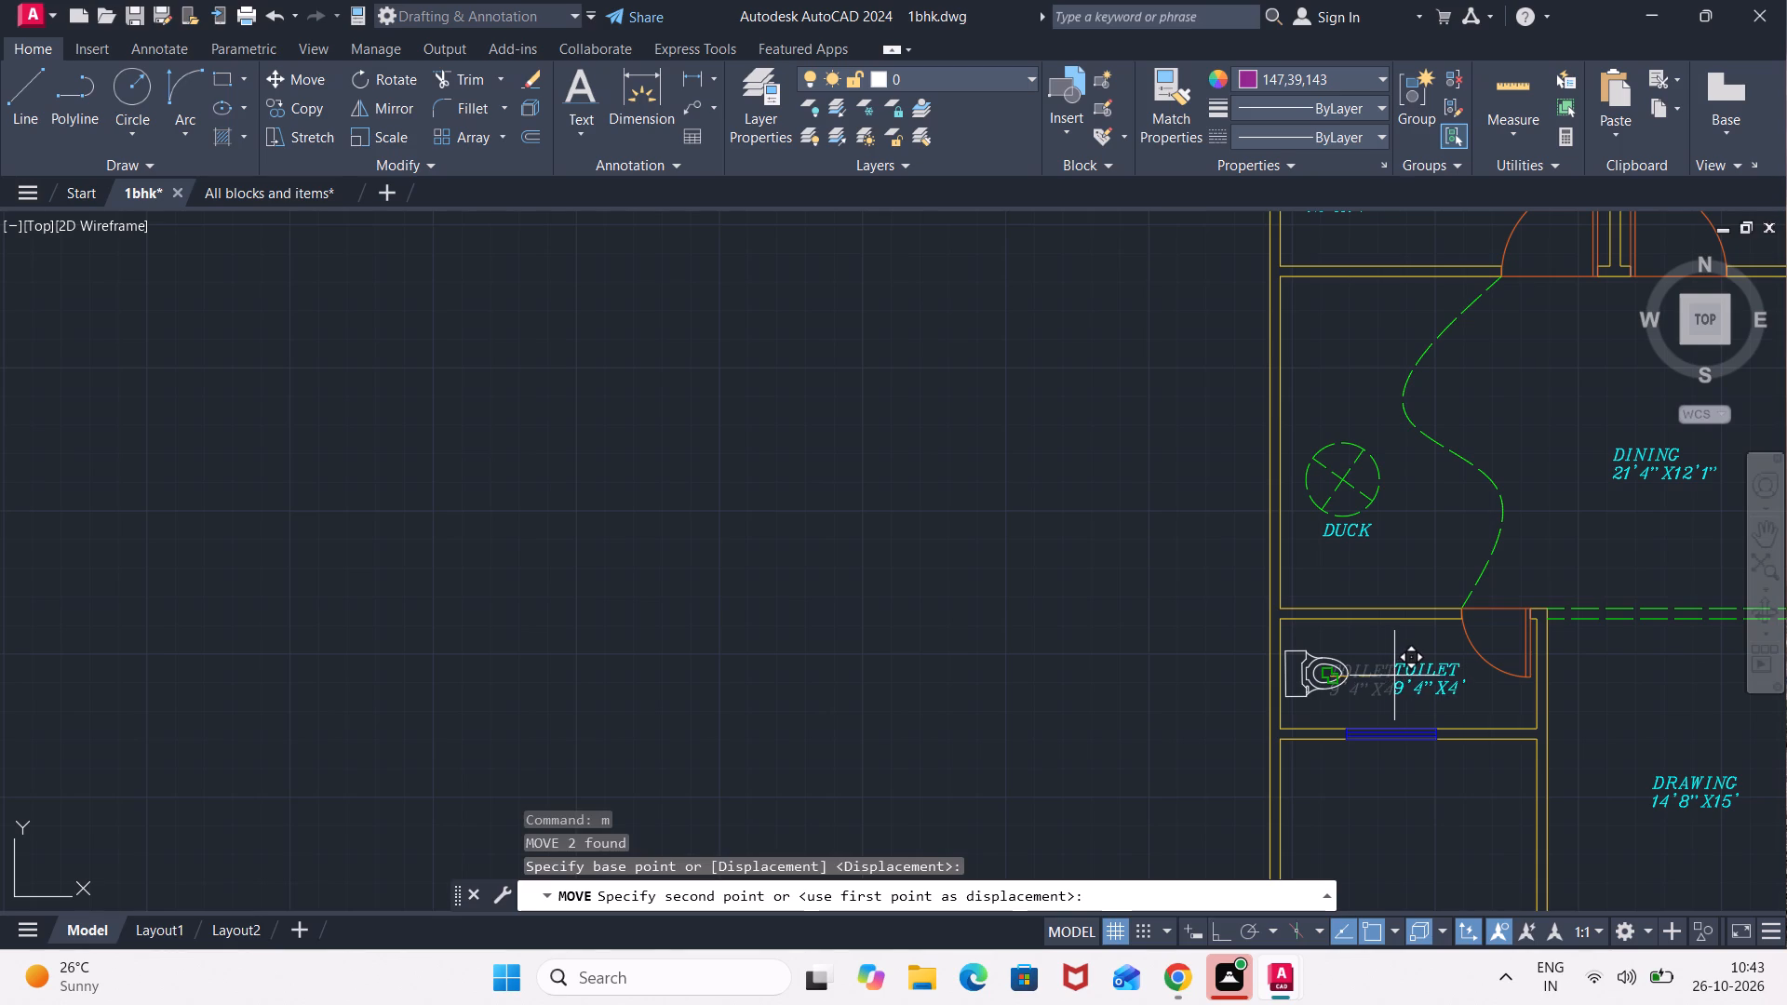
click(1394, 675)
Move both lines of the TOILET 9'4"X4' label down by one text line within the room.
click(1383, 686)
click(1383, 664)
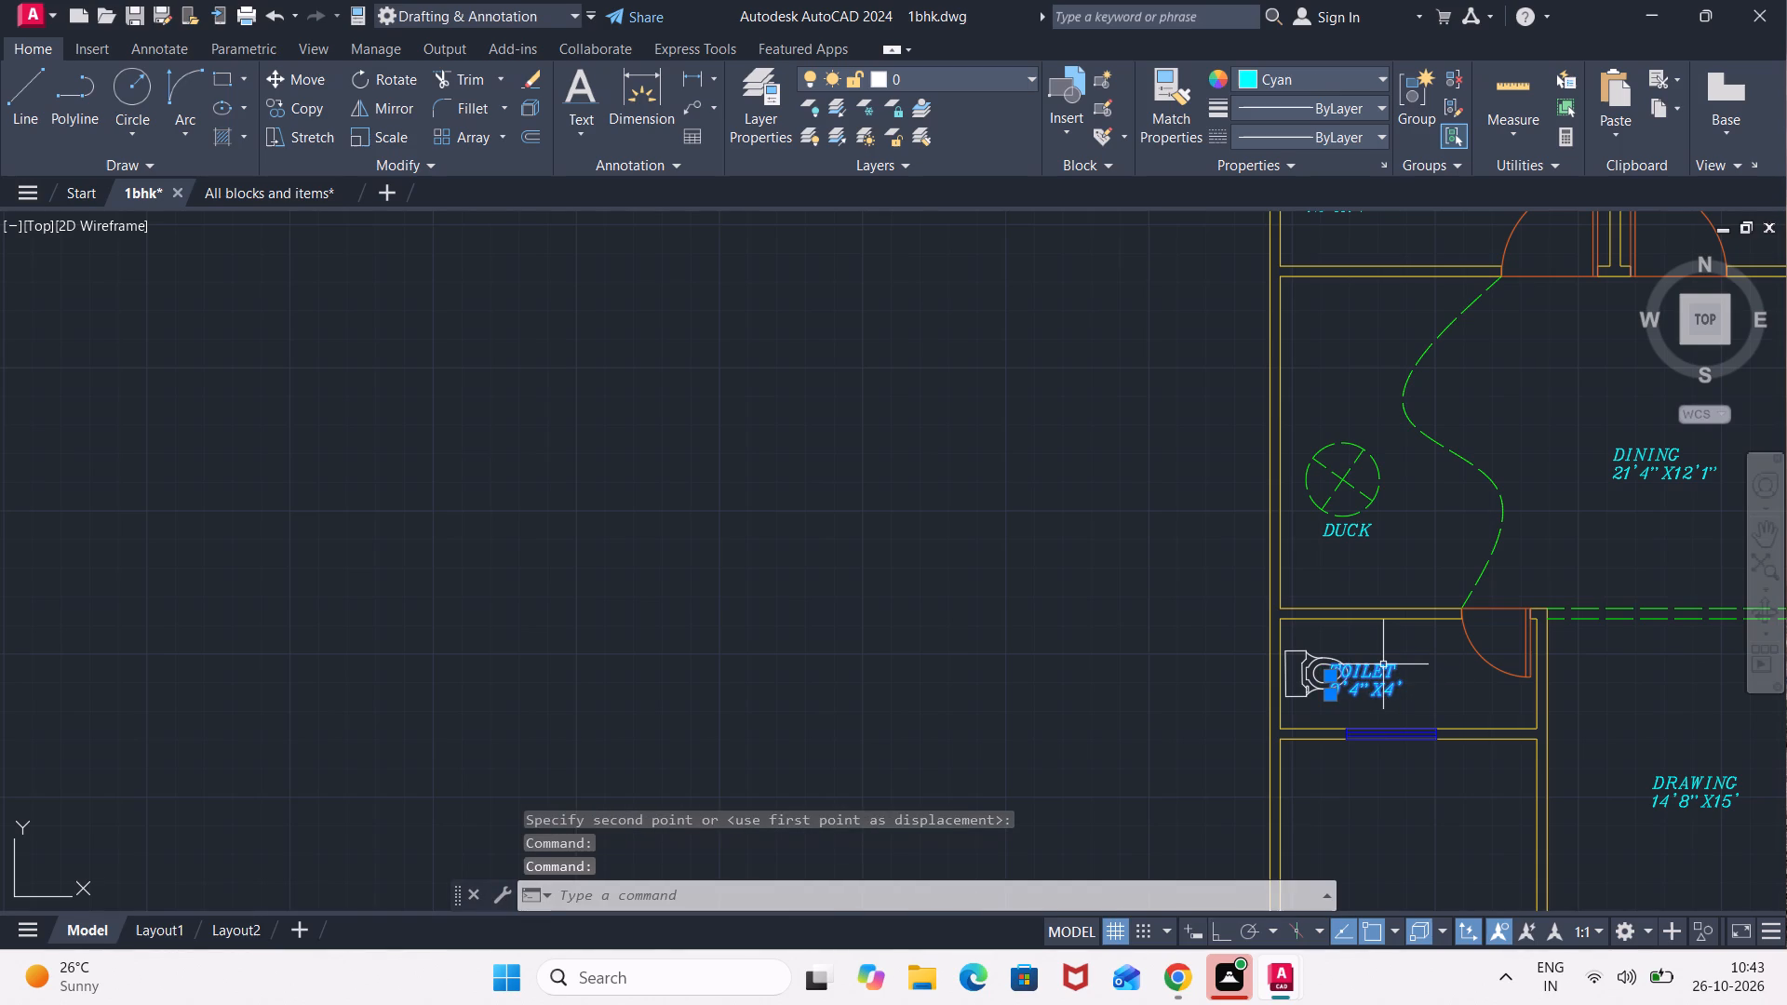
key(m)
key(Return)
scroll(1398, 668, up, 3)
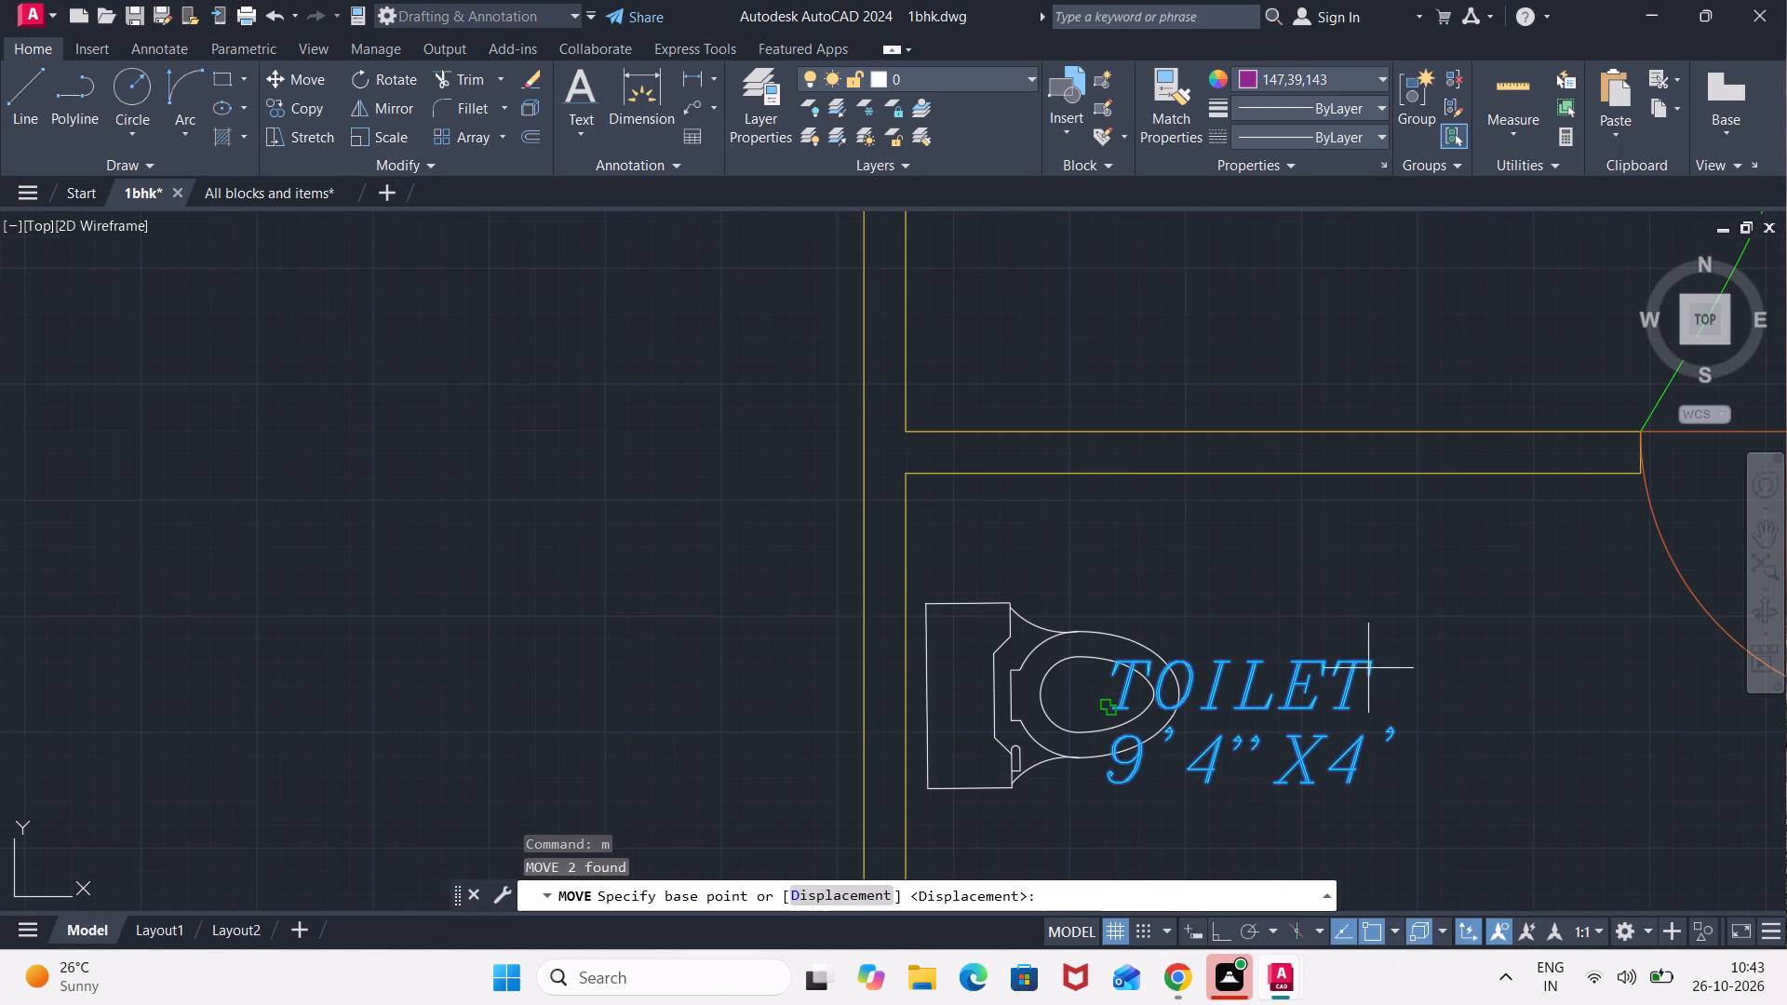
click(1368, 668)
click(1336, 727)
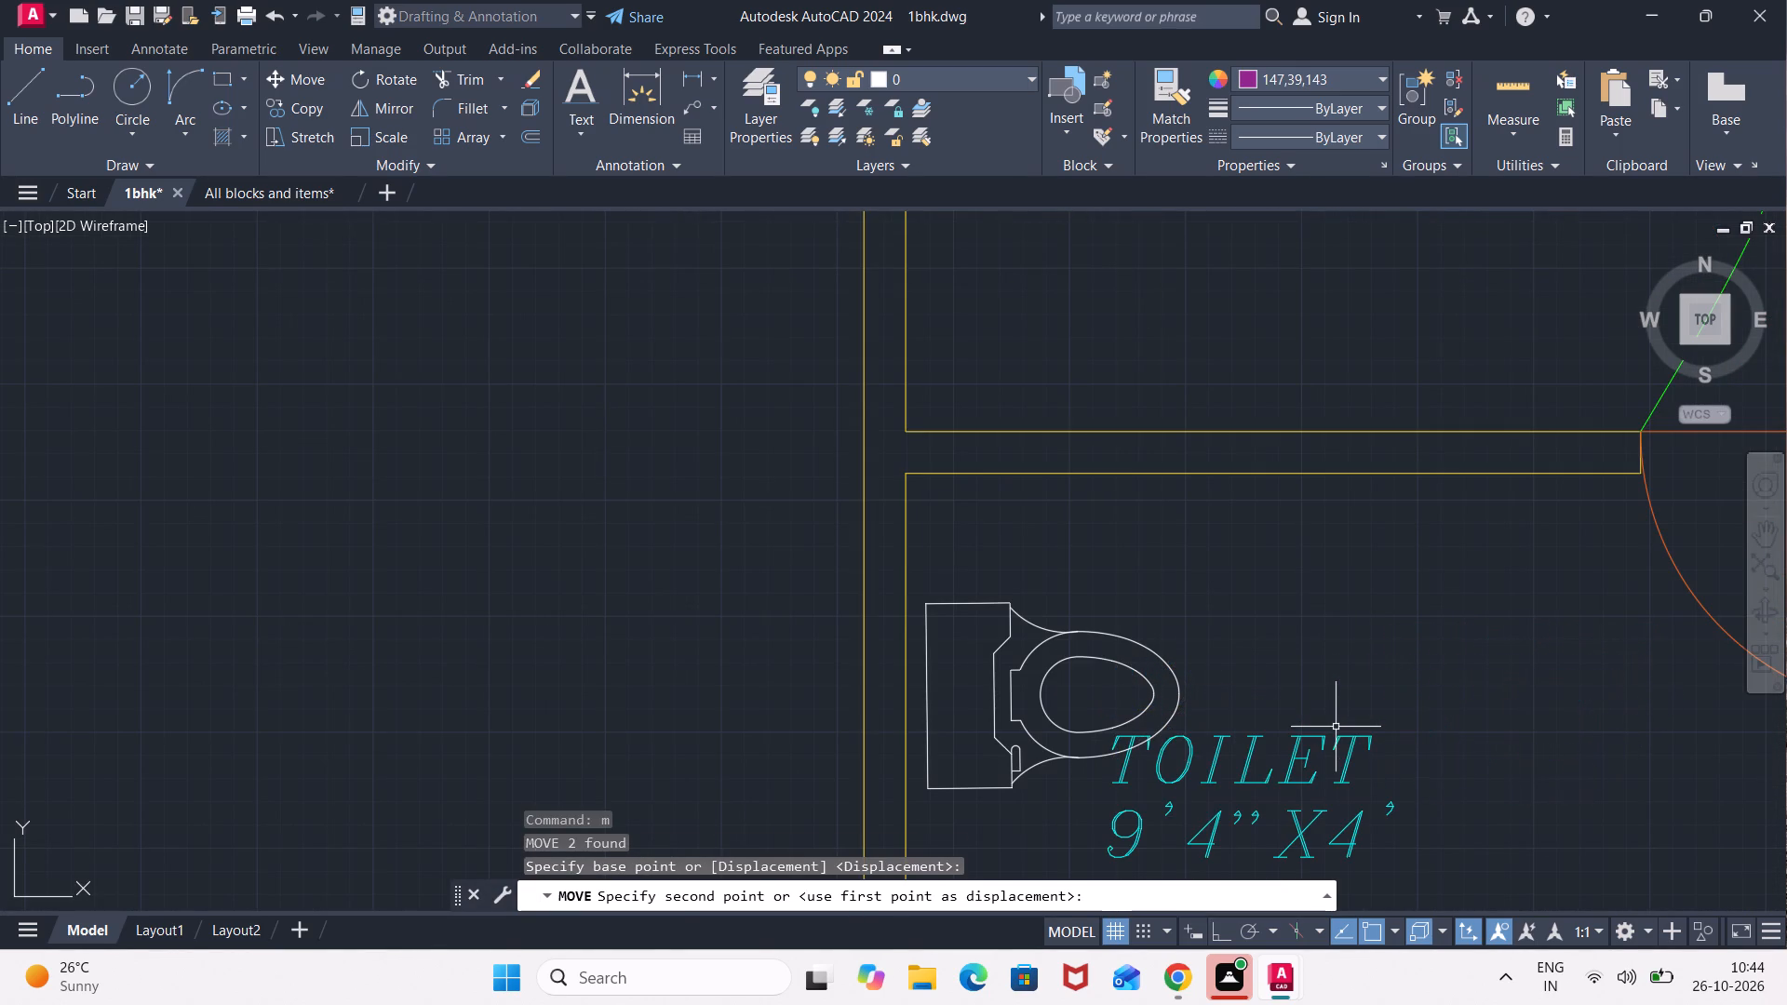
Move both lines of the TOILET 9'4"X4' label east within the room, clear of the toilet fixture and below the door swing.
click(1303, 750)
click(1203, 845)
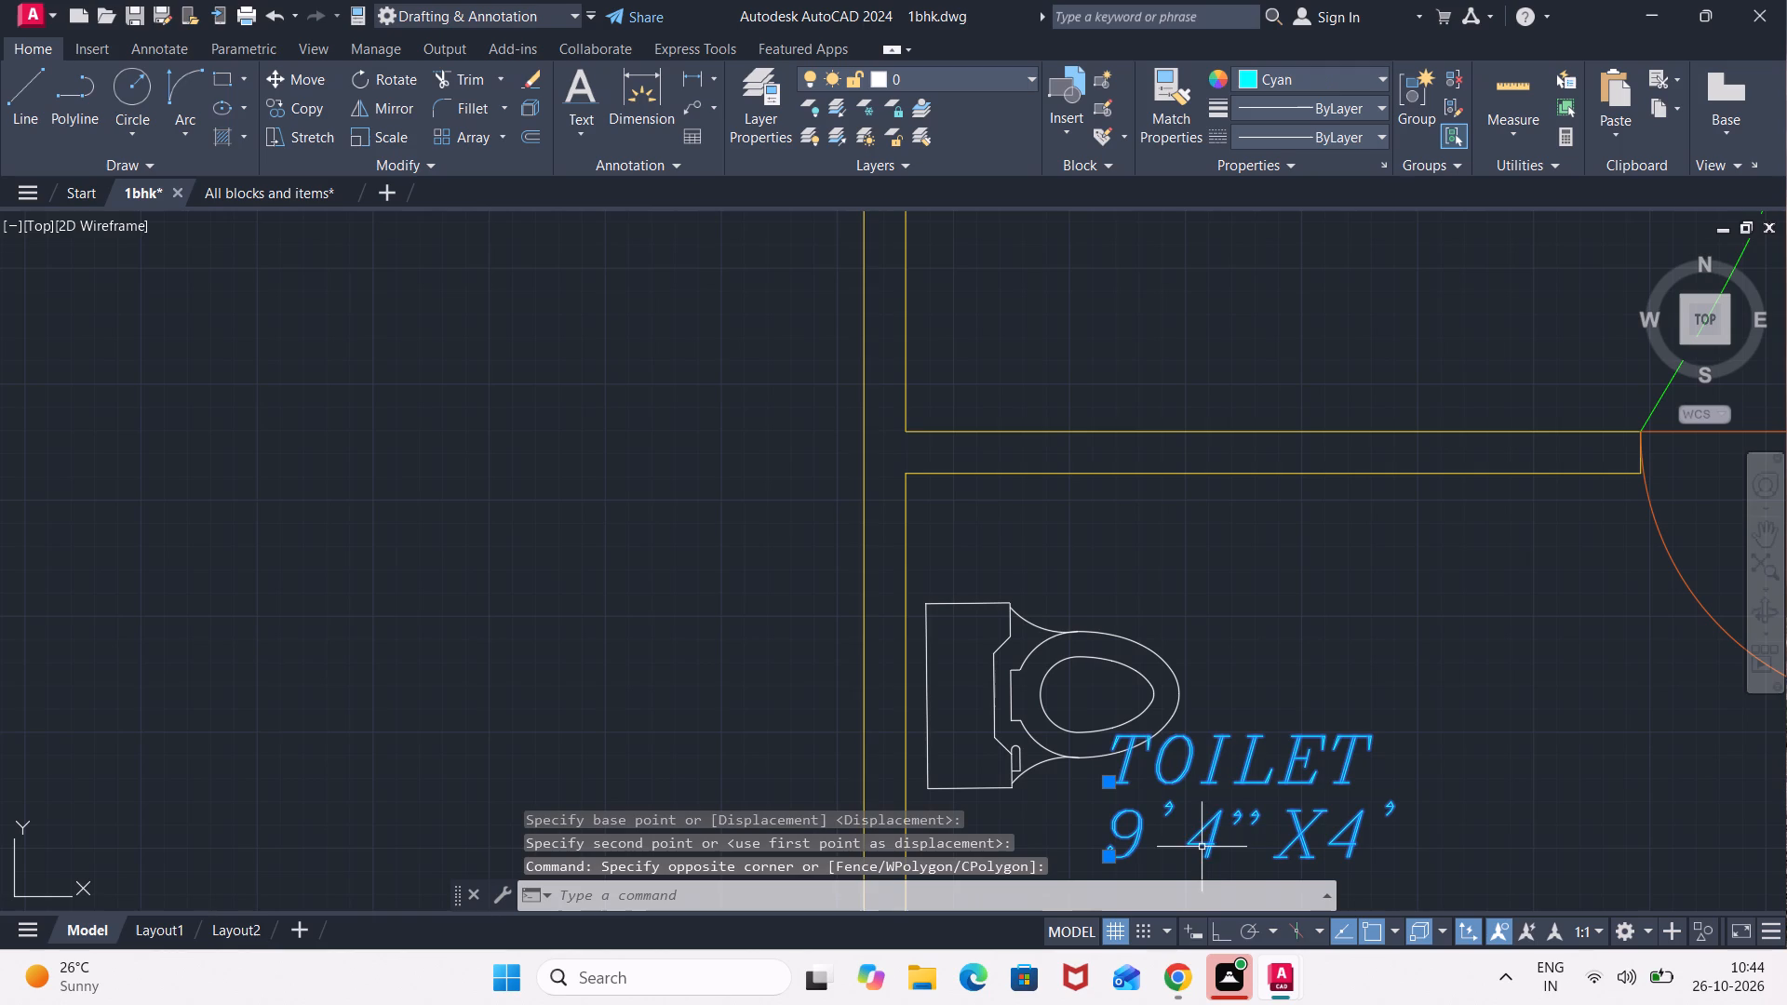
key(m)
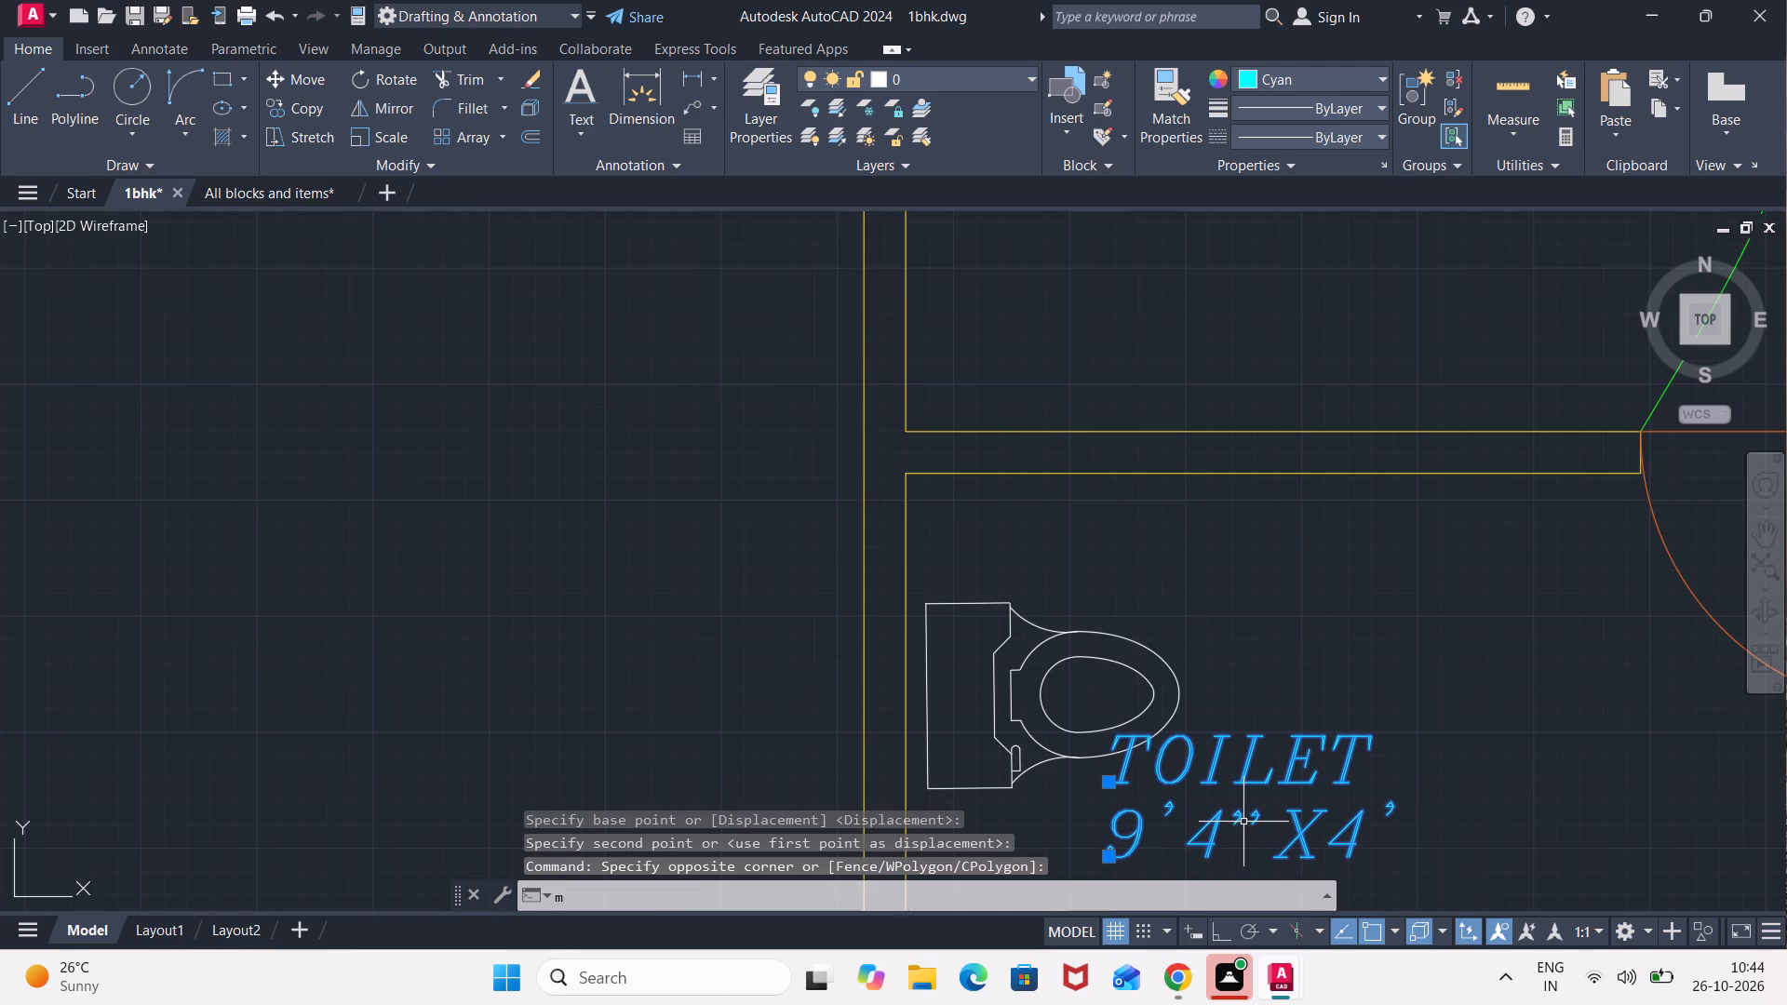
key(Return)
scroll(1372, 738, up, 3)
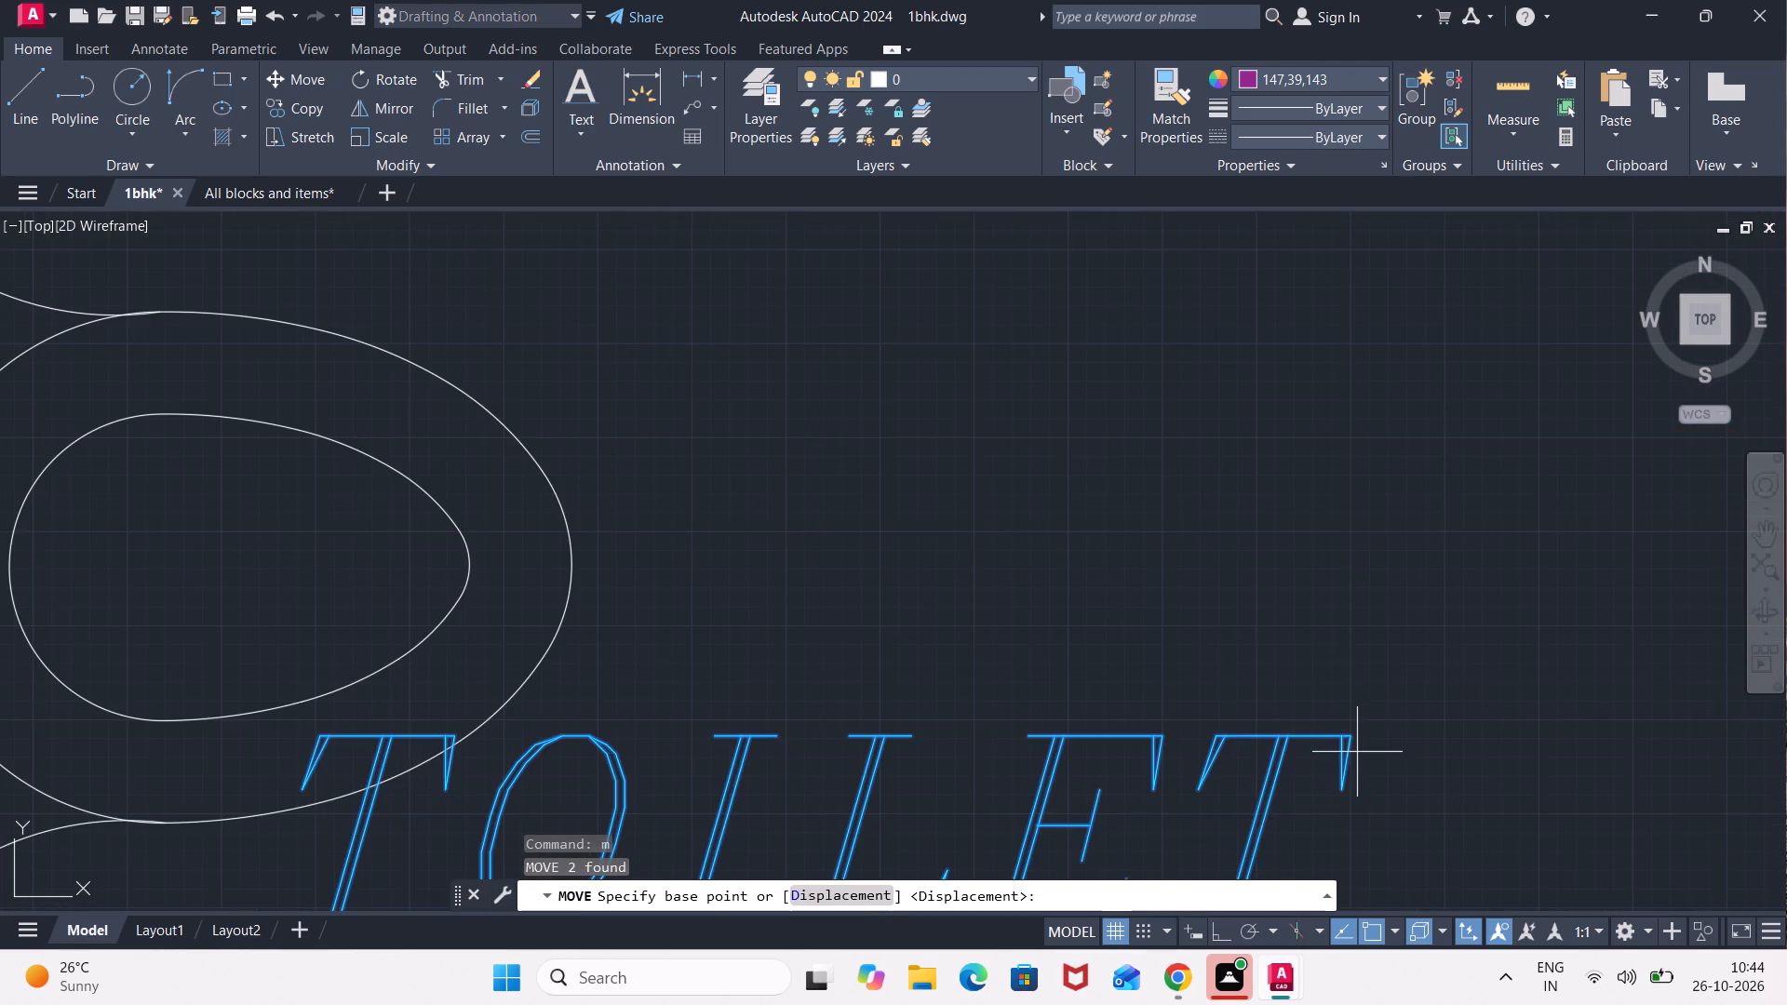
click(1344, 763)
scroll(1378, 740, down, 3)
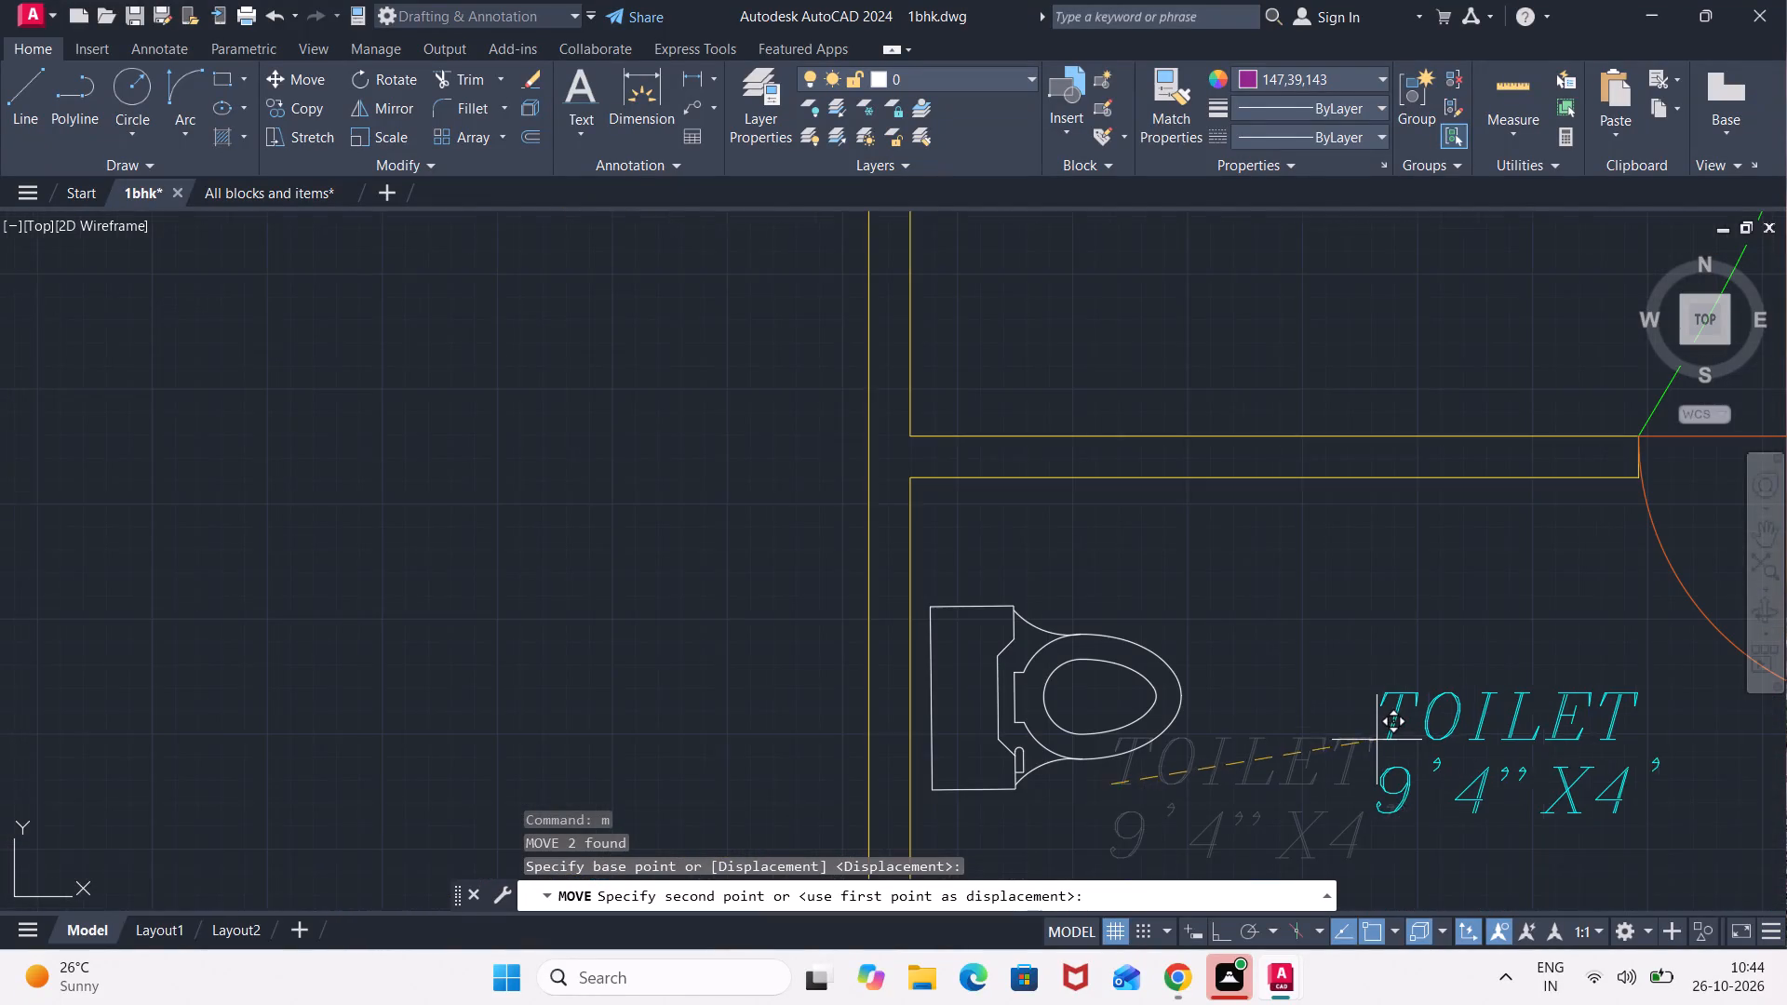
middle_drag(1417, 779, 1137, 714)
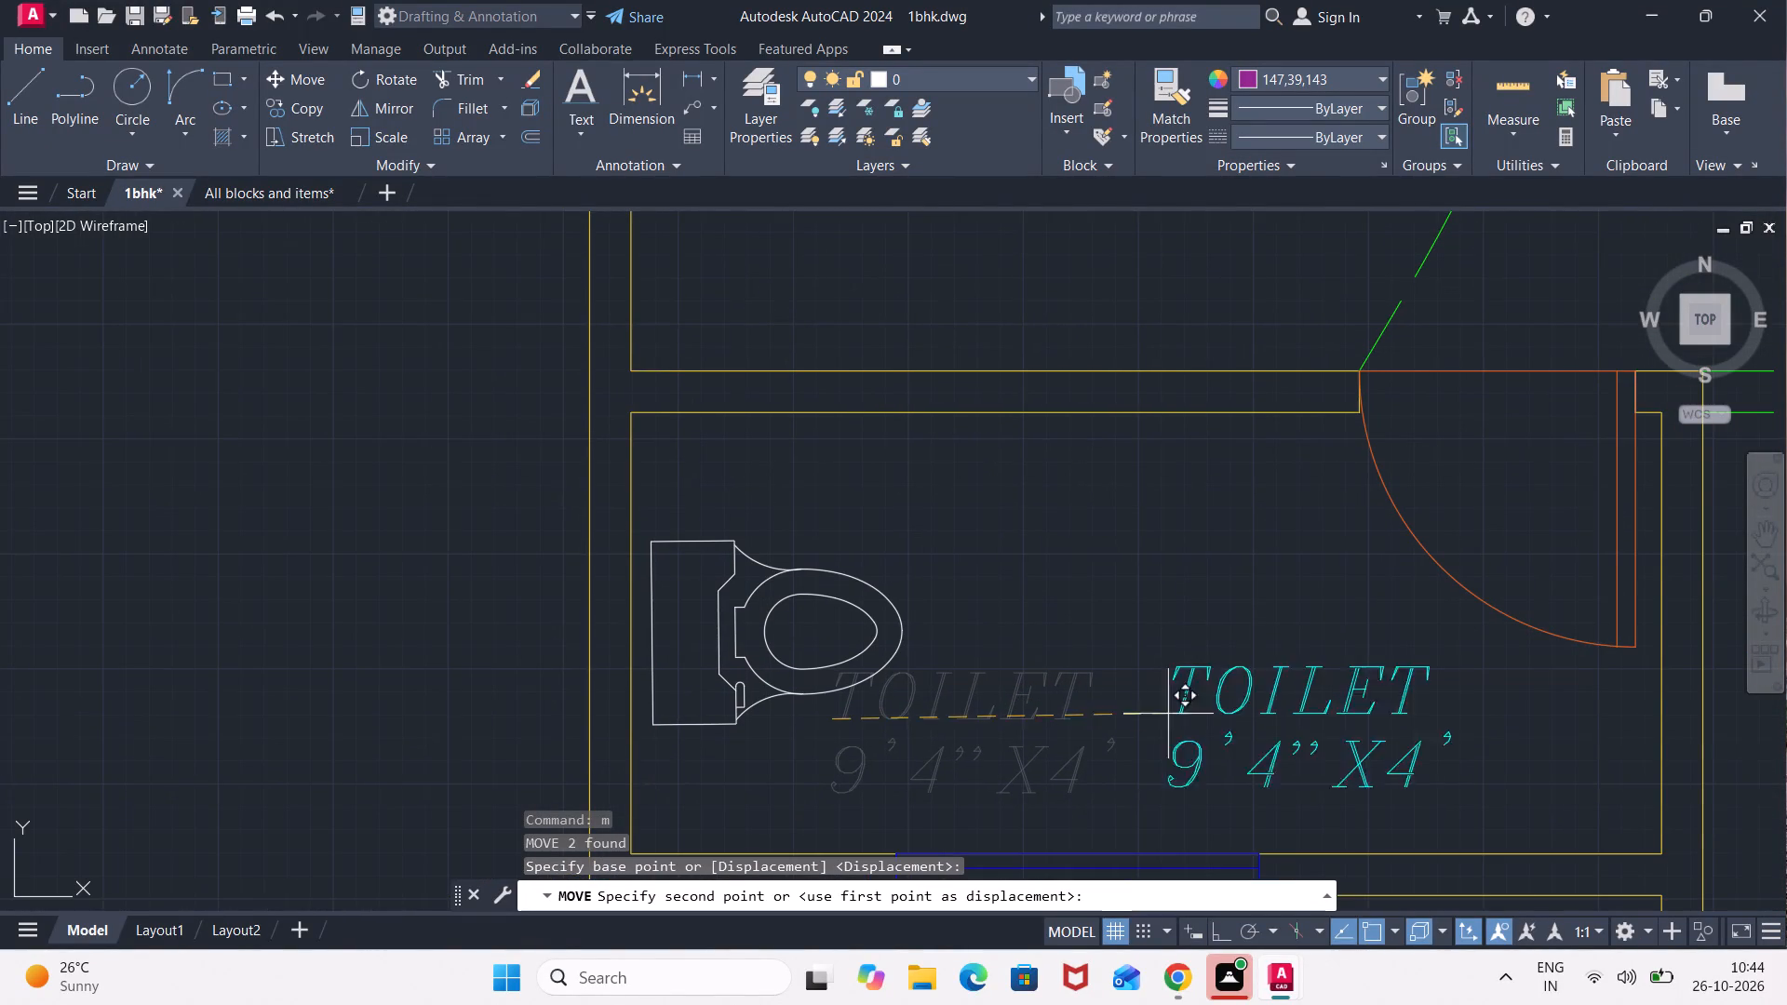
click(1203, 728)
Switch to the All blocks and items drawing and copy the side-view table with two chairs from the dining furniture group.
scroll(1313, 723, down, 2)
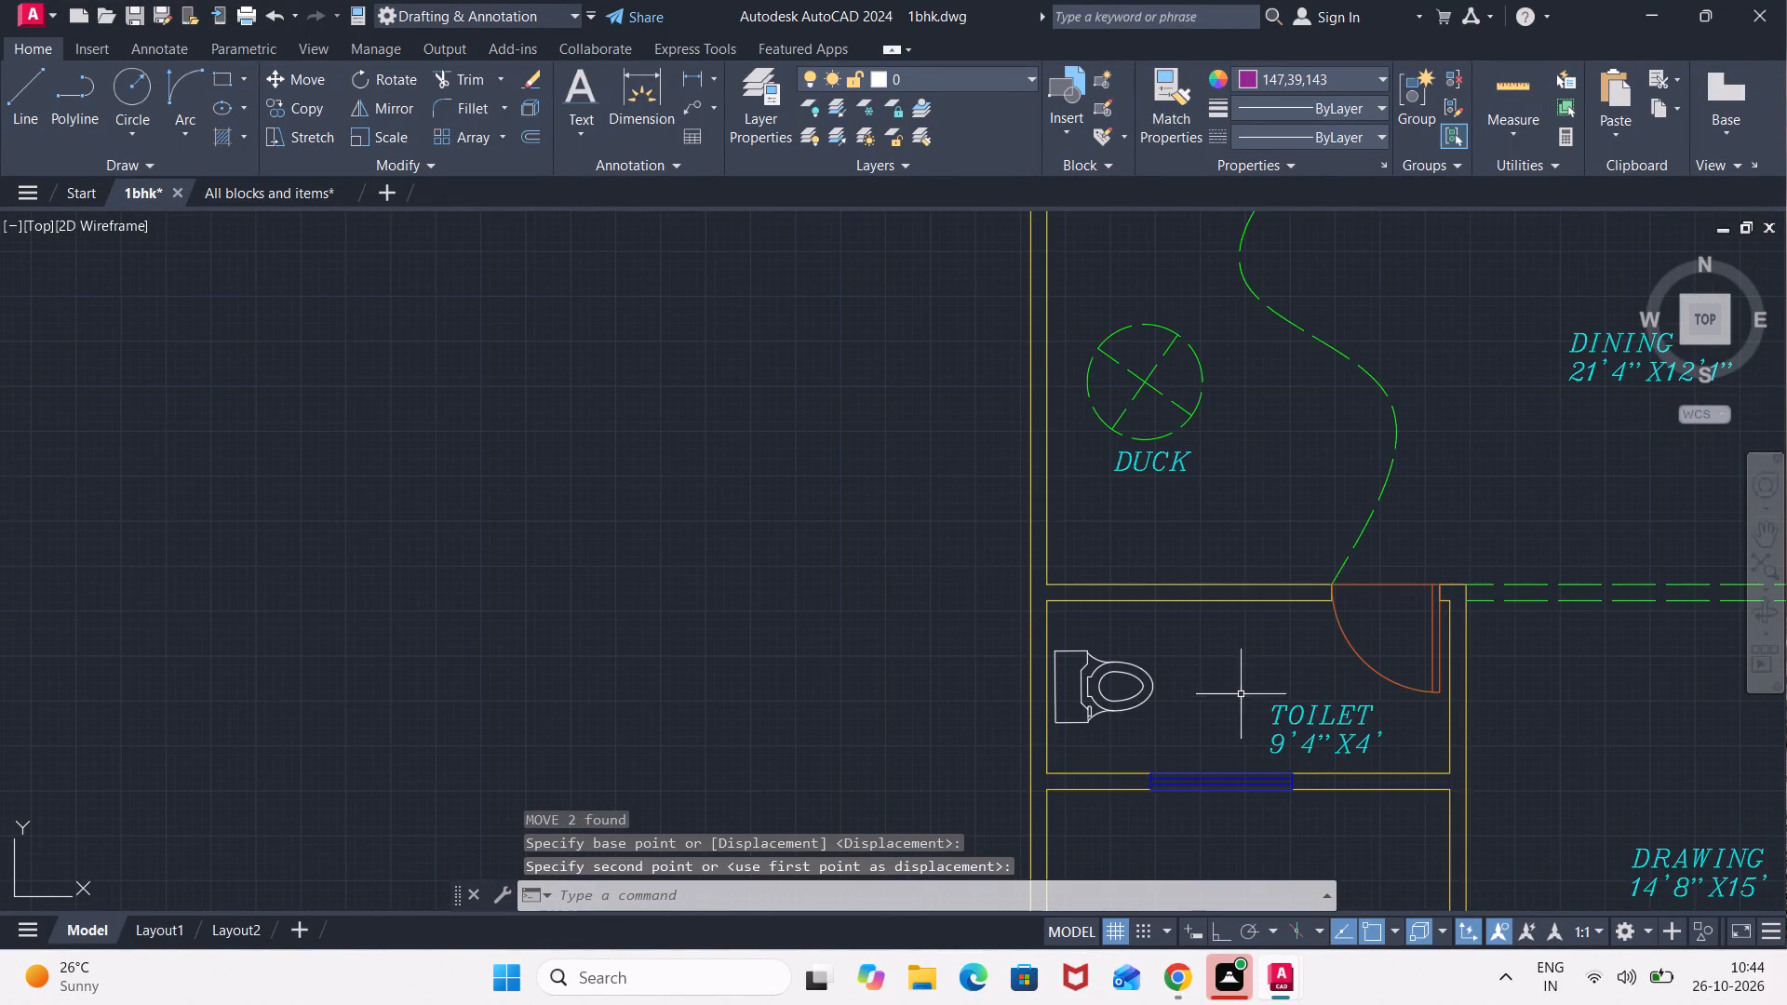
middle_drag(1241, 693, 1177, 818)
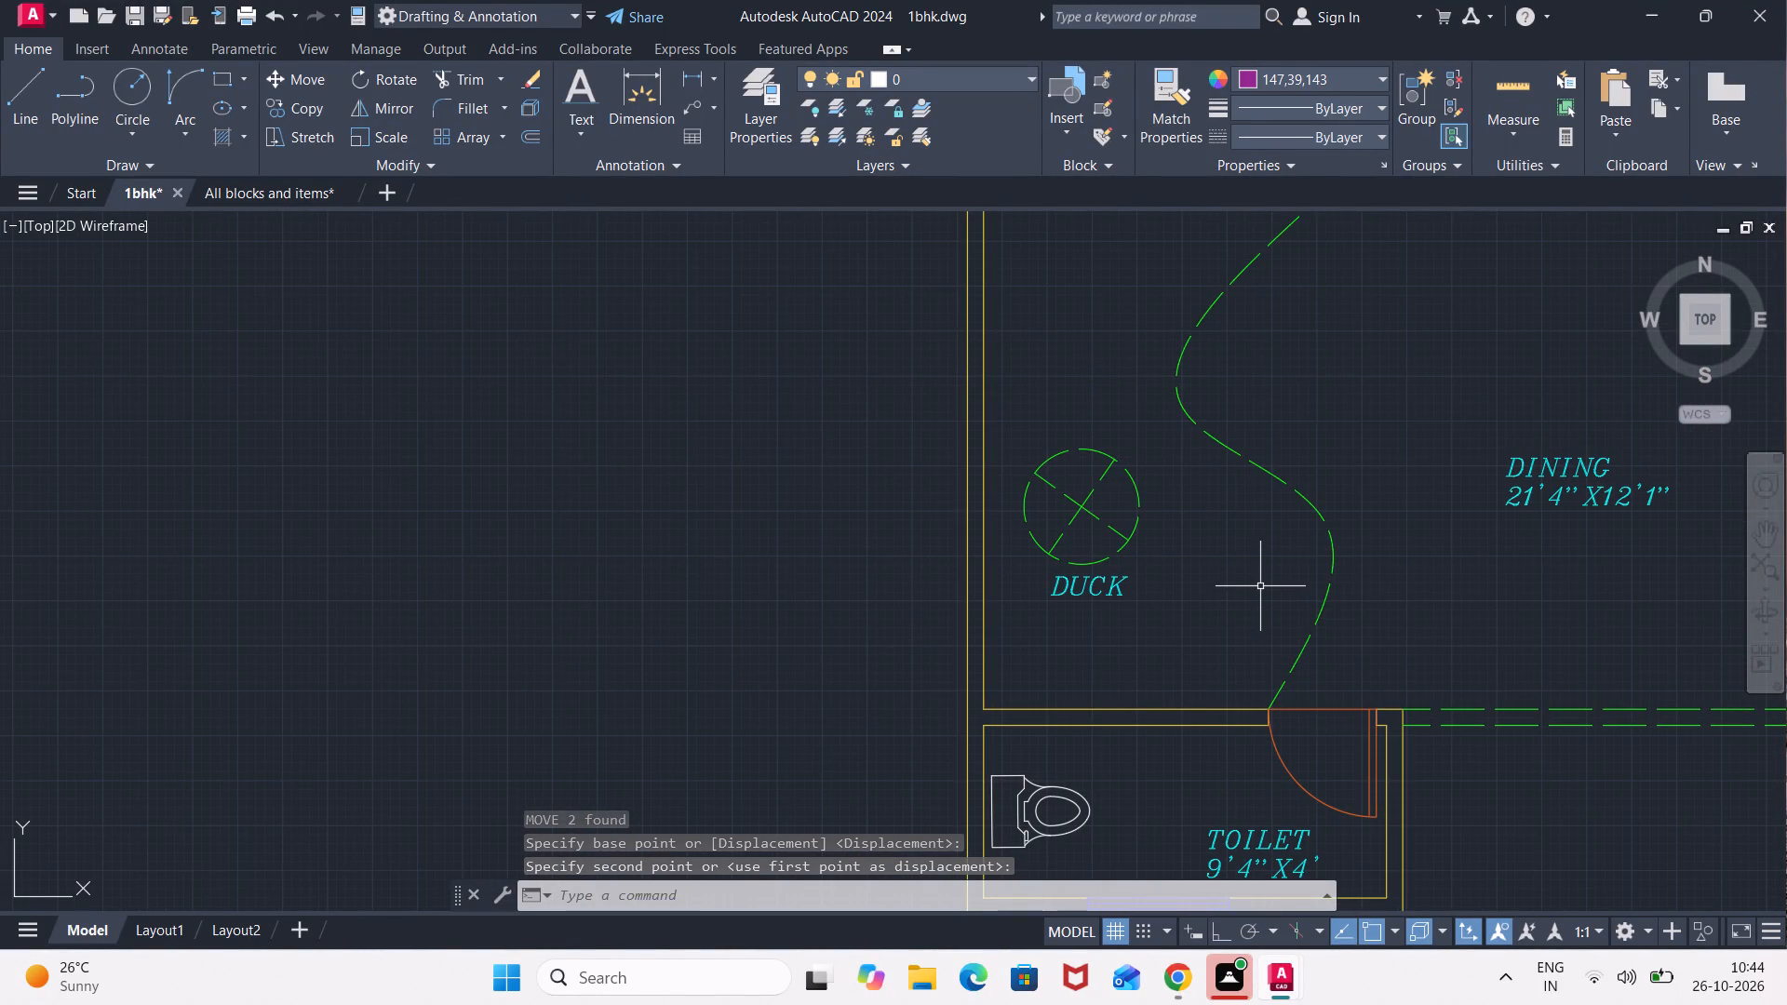
click(263, 181)
click(279, 195)
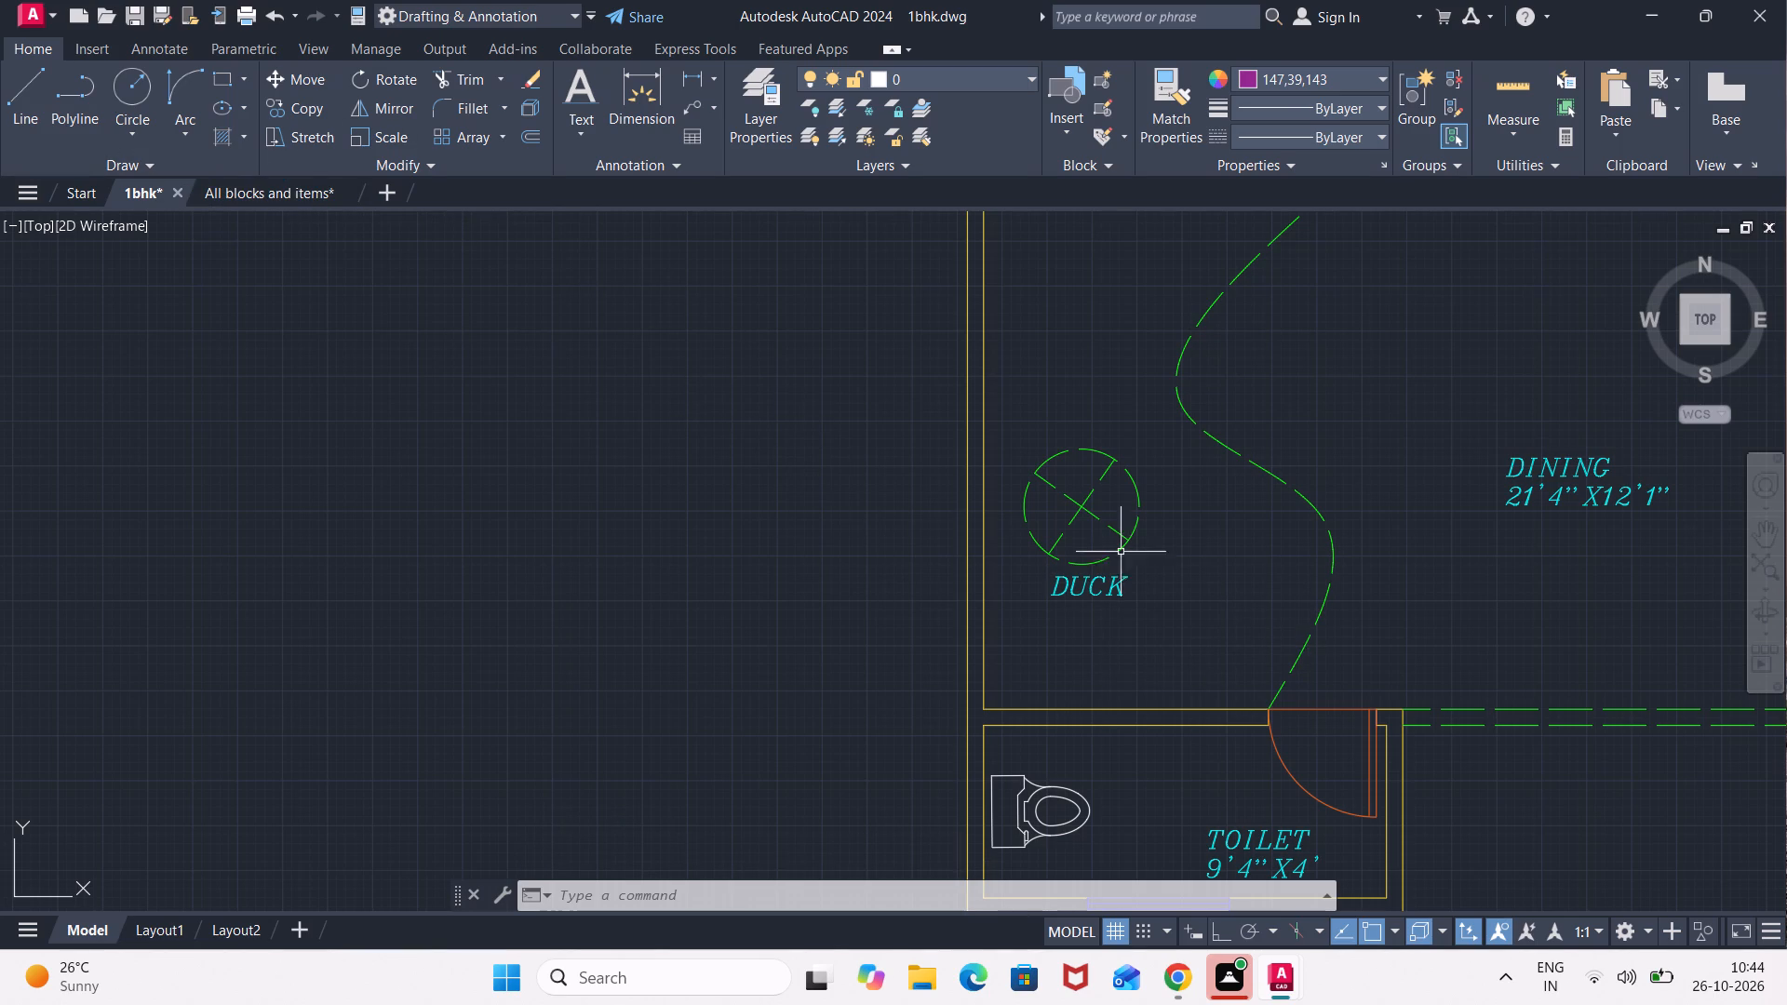
click(264, 198)
scroll(1039, 575, down, 2)
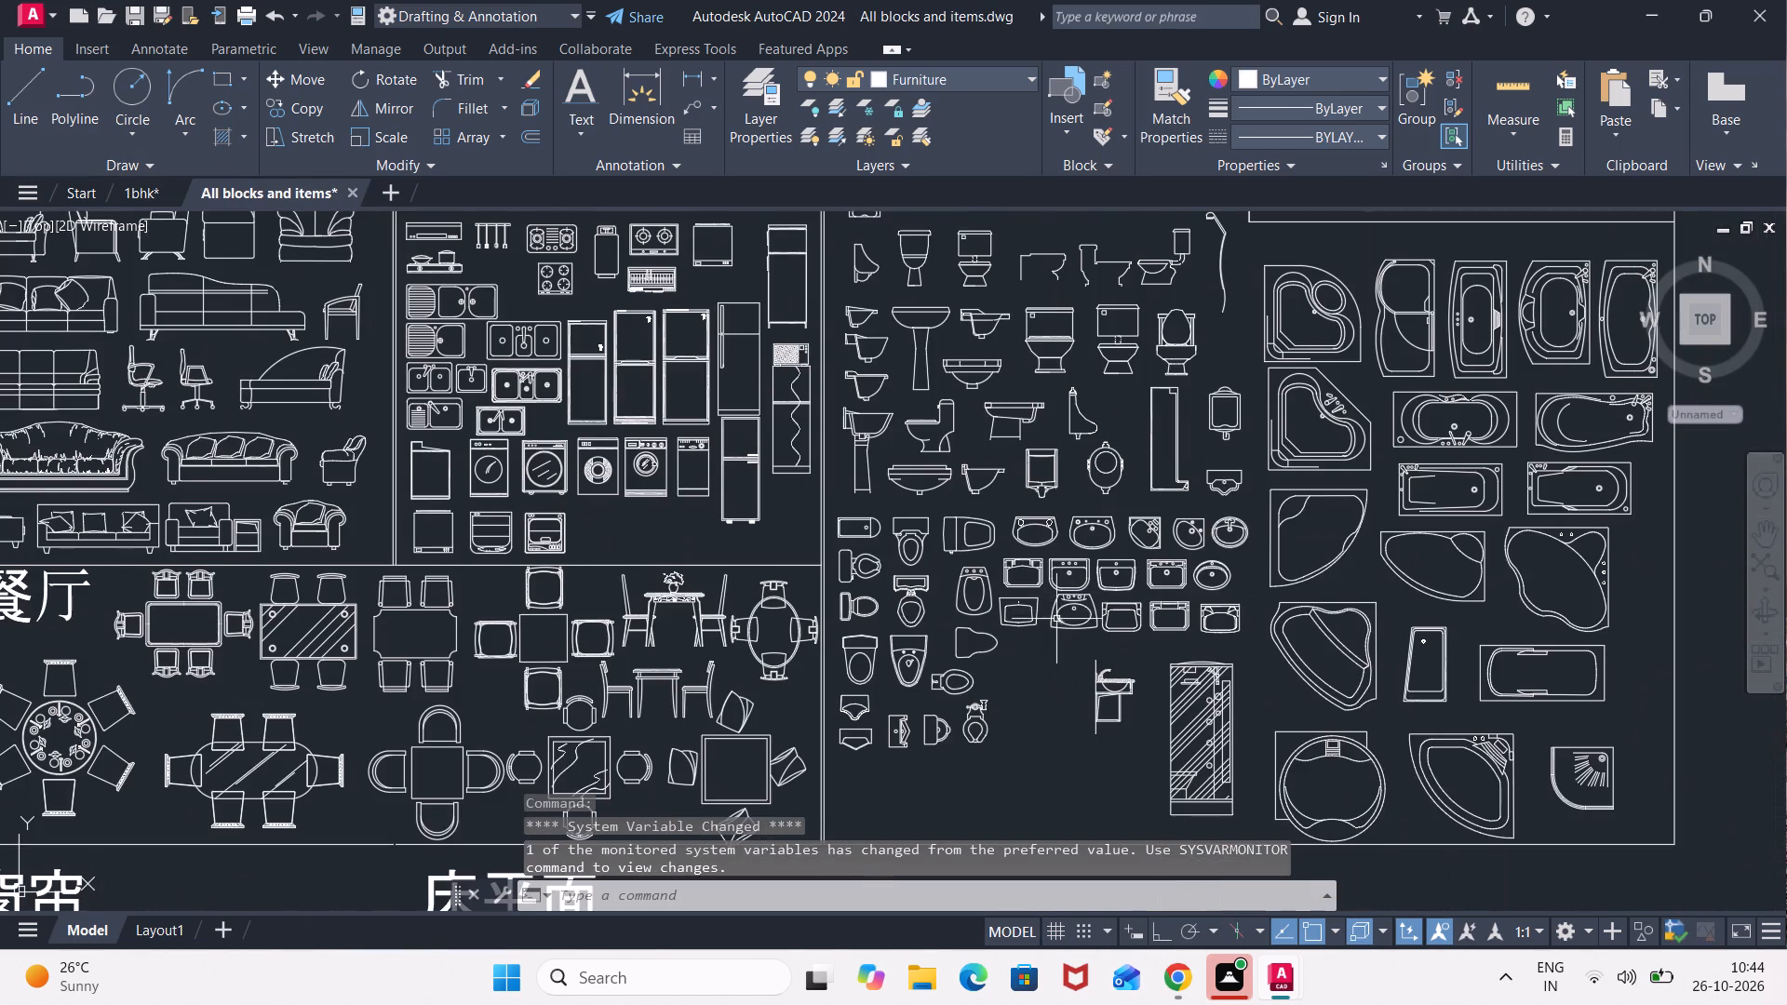
middle_drag(1056, 619, 1082, 382)
scroll(740, 442, up, 1)
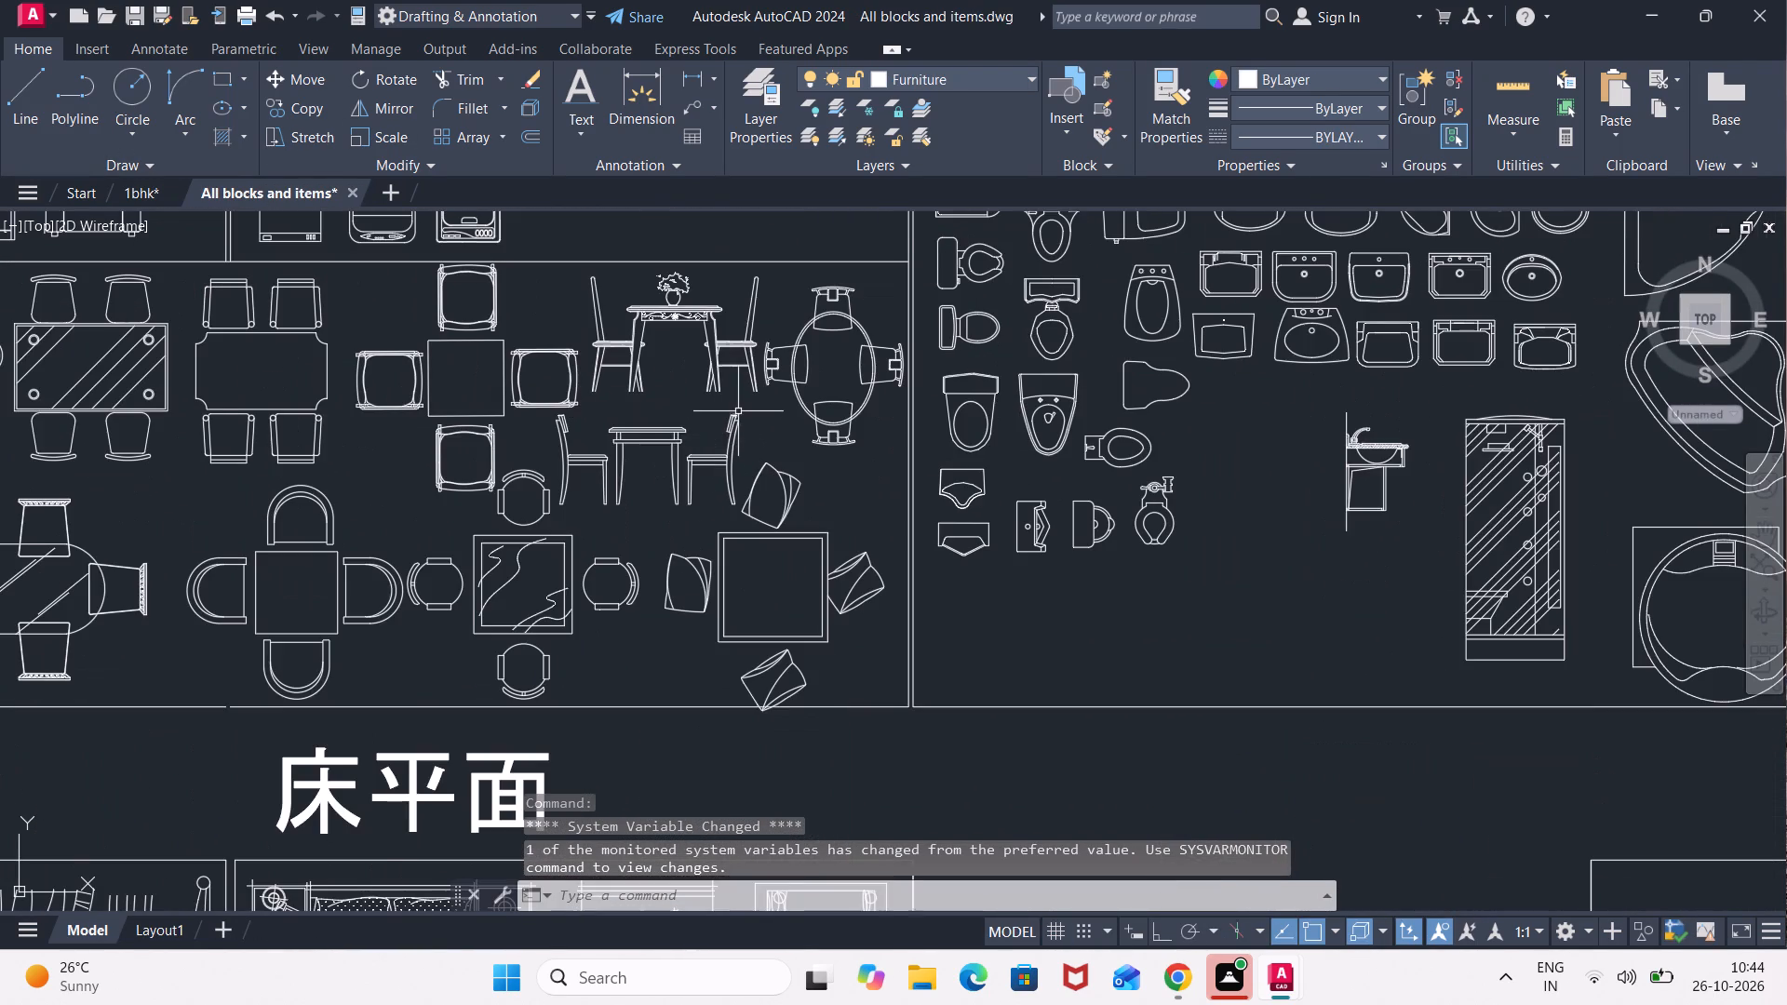
scroll(739, 410, up, 1)
click(746, 408)
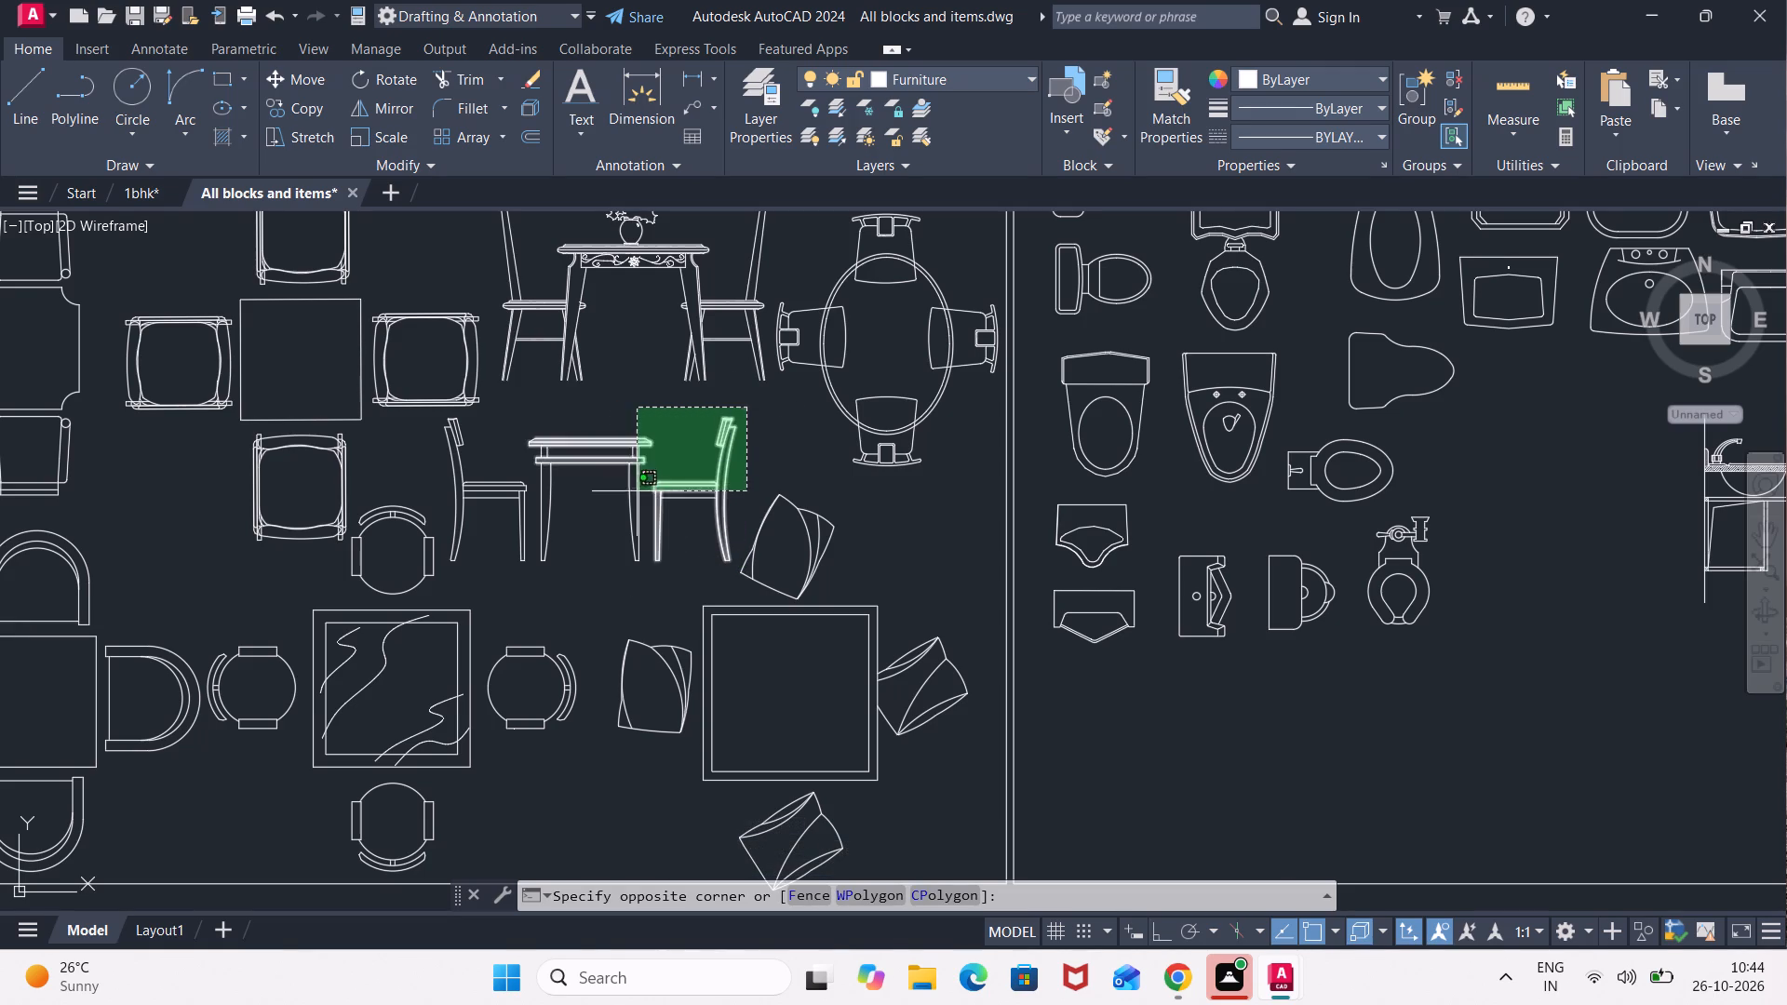
click(452, 523)
scroll(526, 521, up, 2)
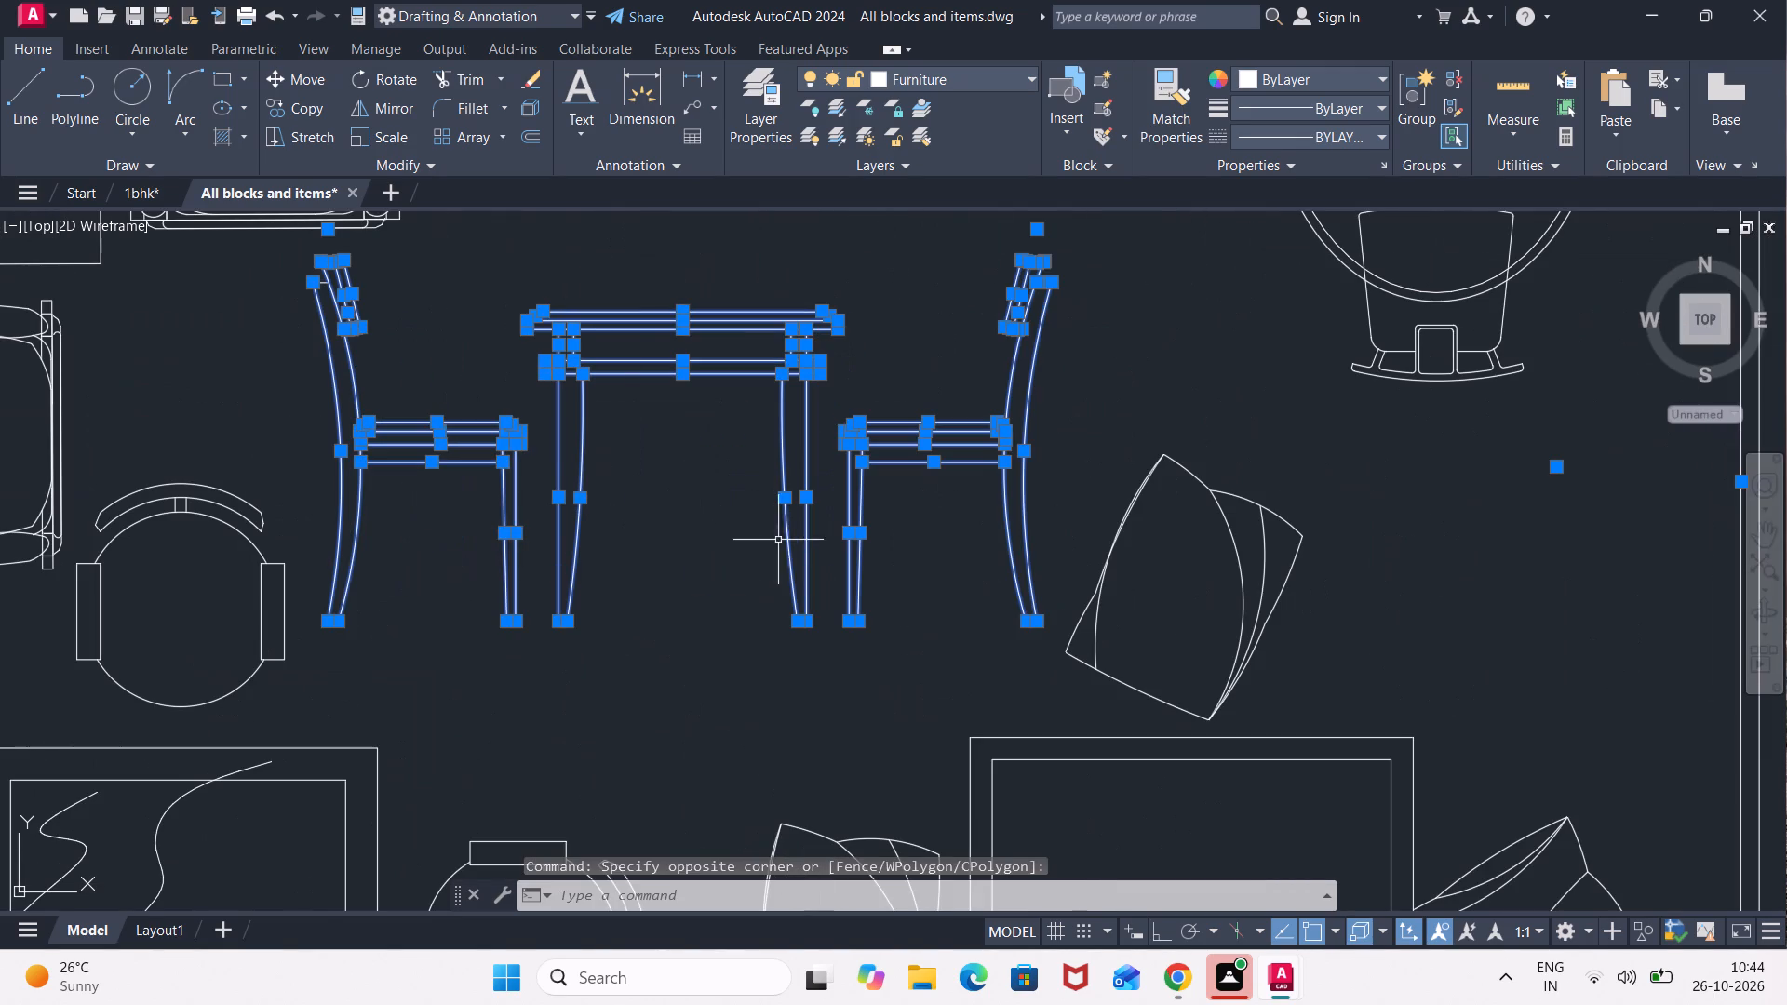
key(ctrl+c)
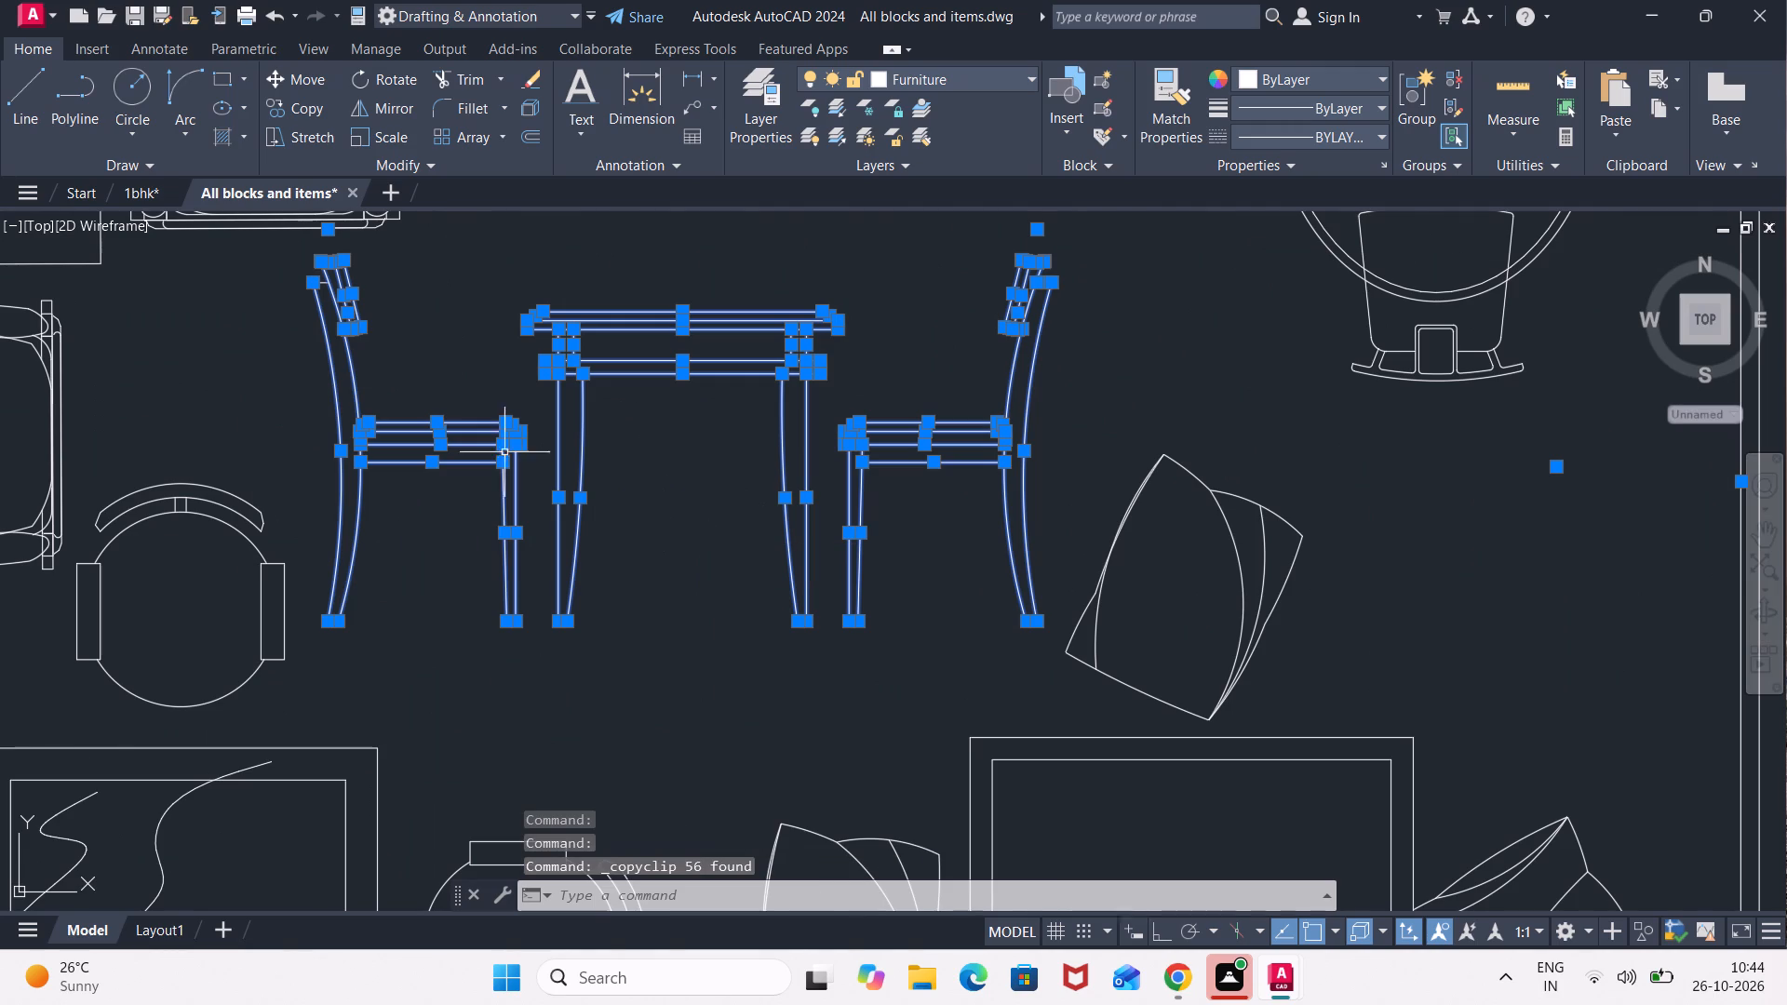
Paste the table with two chairs into the LAWN area of the 1bhk drawing, southeast of the LAWN label.
click(142, 195)
scroll(1156, 718, down, 1)
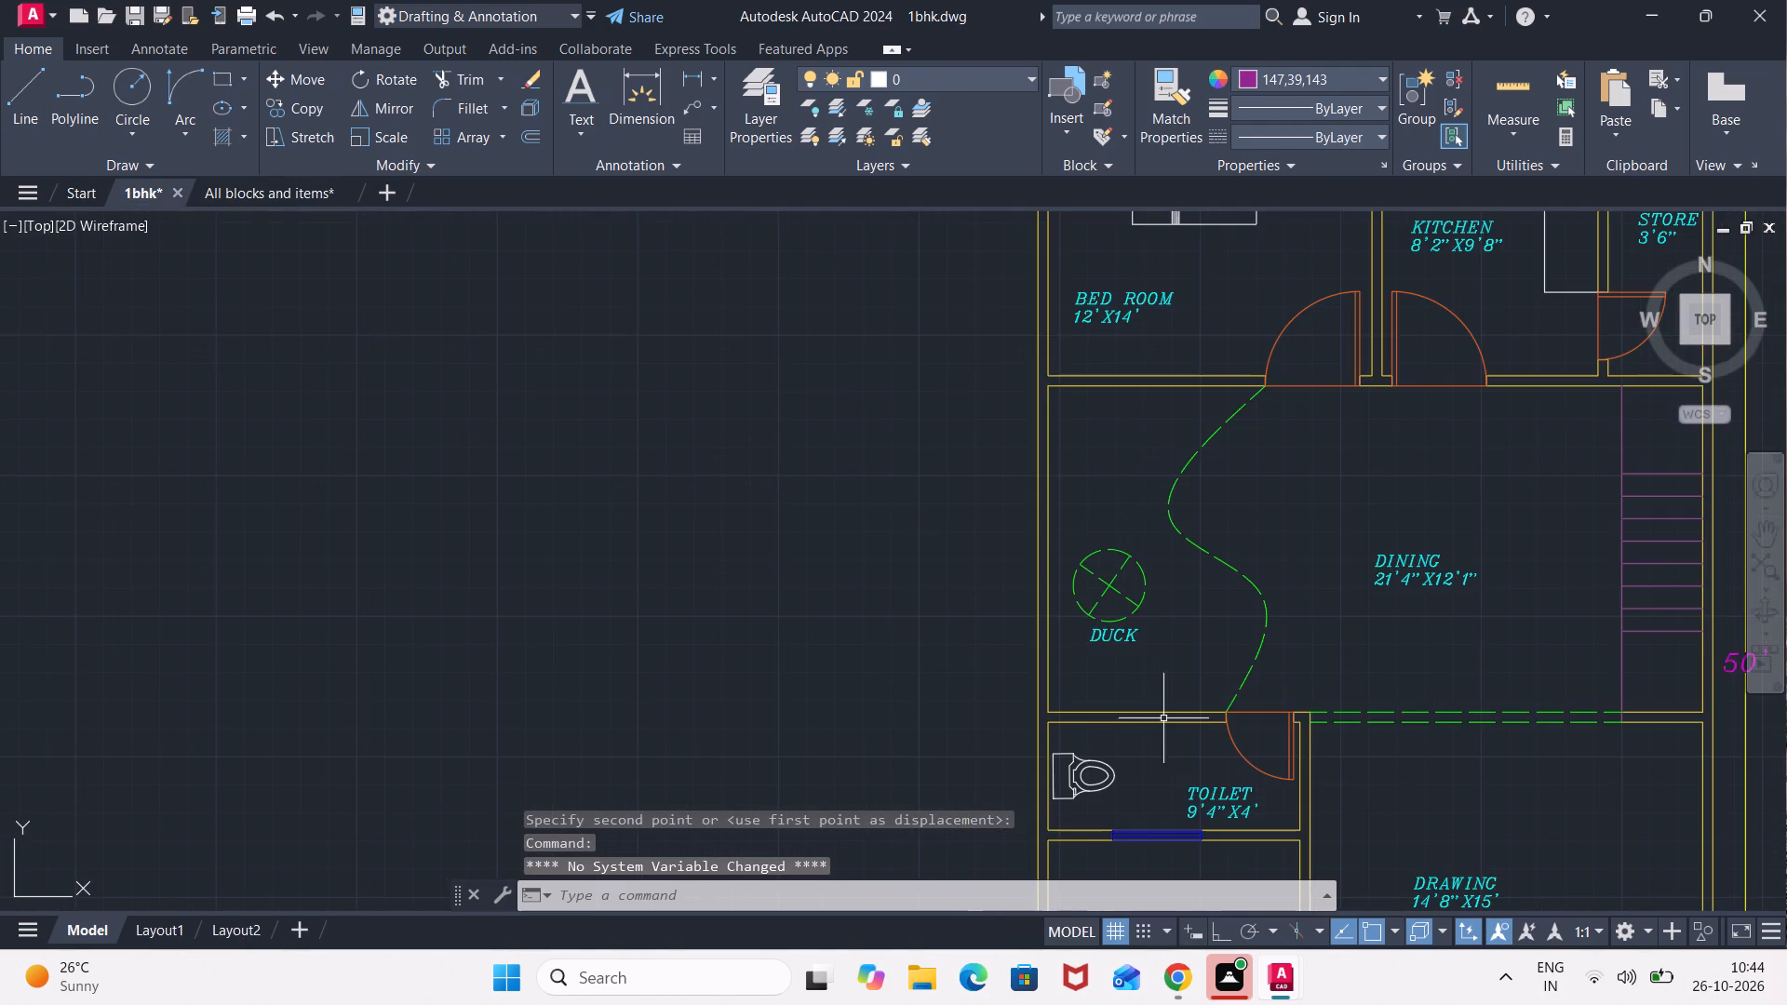
middle_drag(1164, 718, 705, 216)
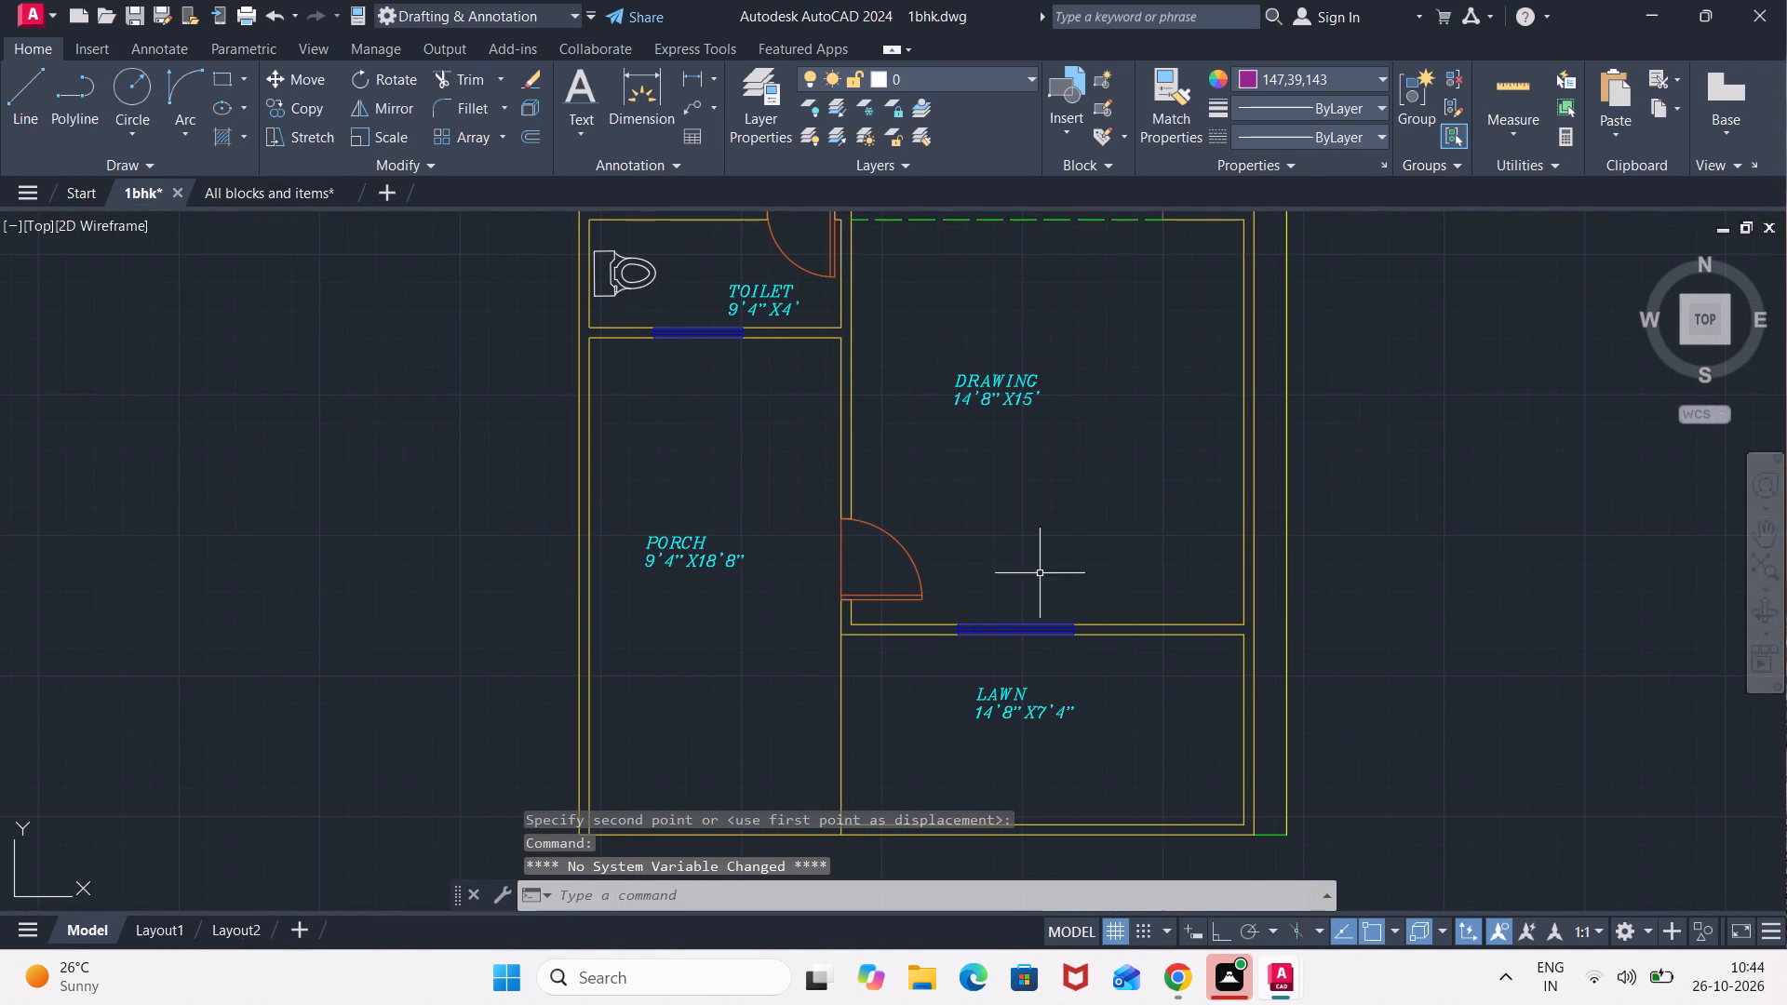
key(ctrl+v)
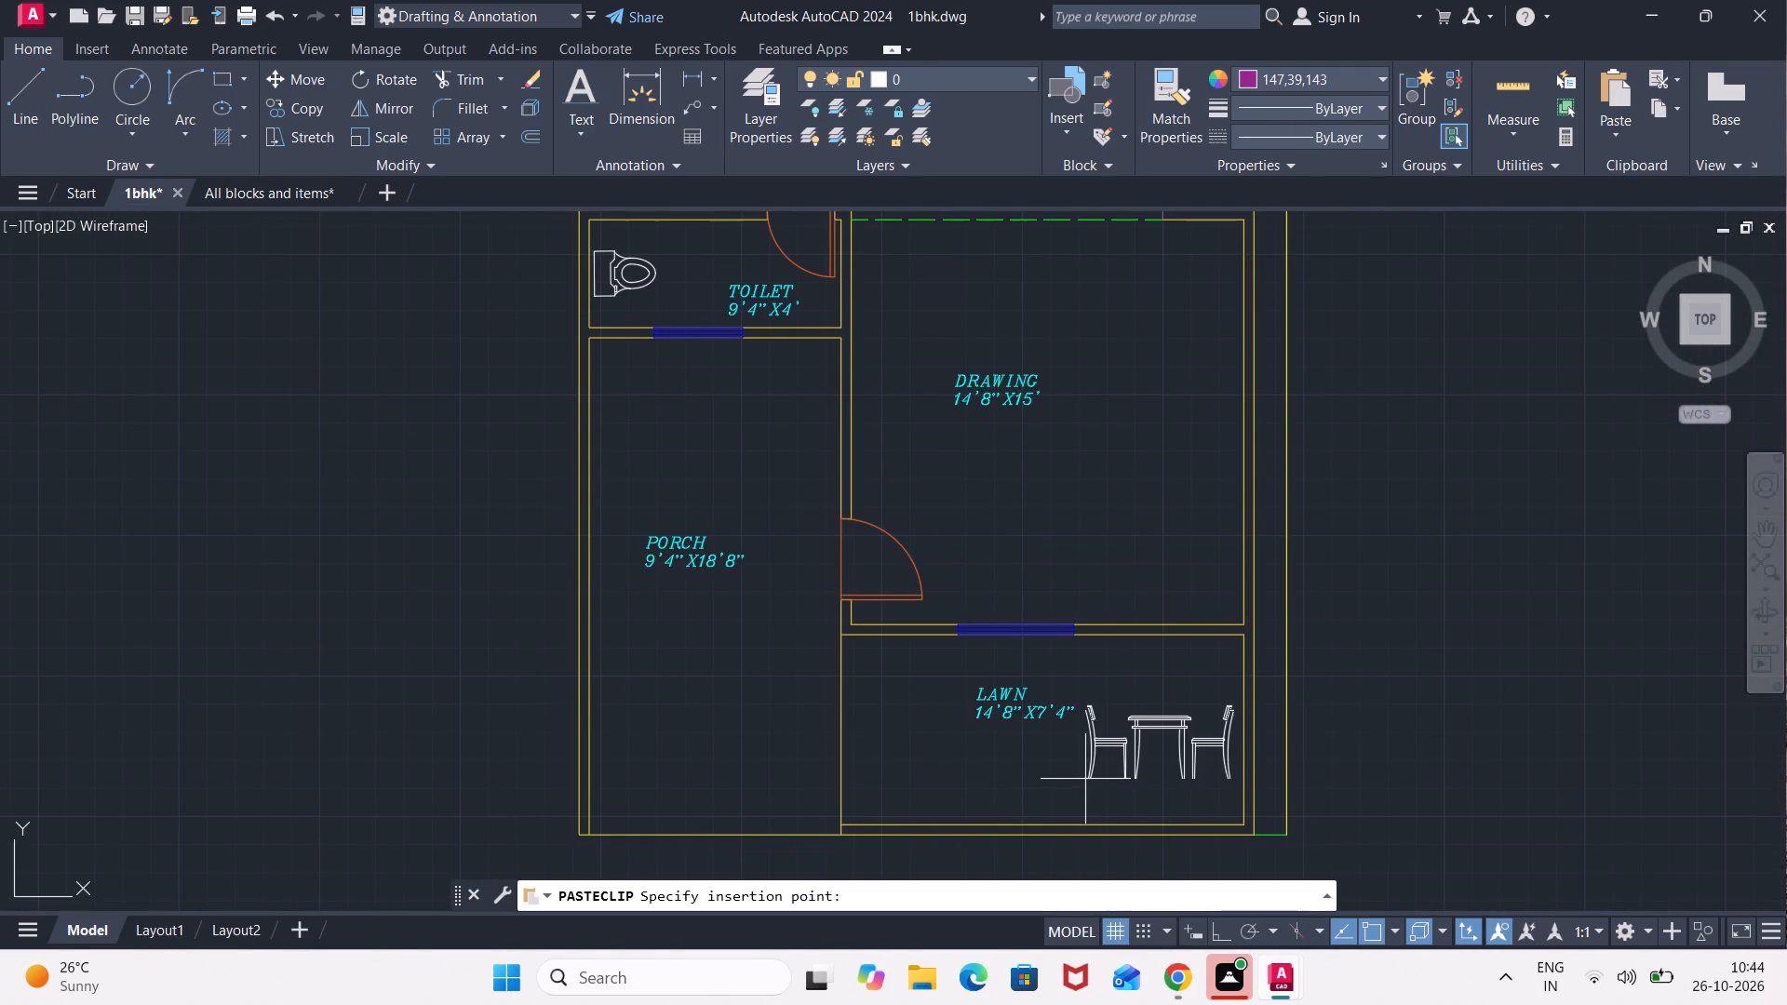
middle_drag(1065, 791, 898, 701)
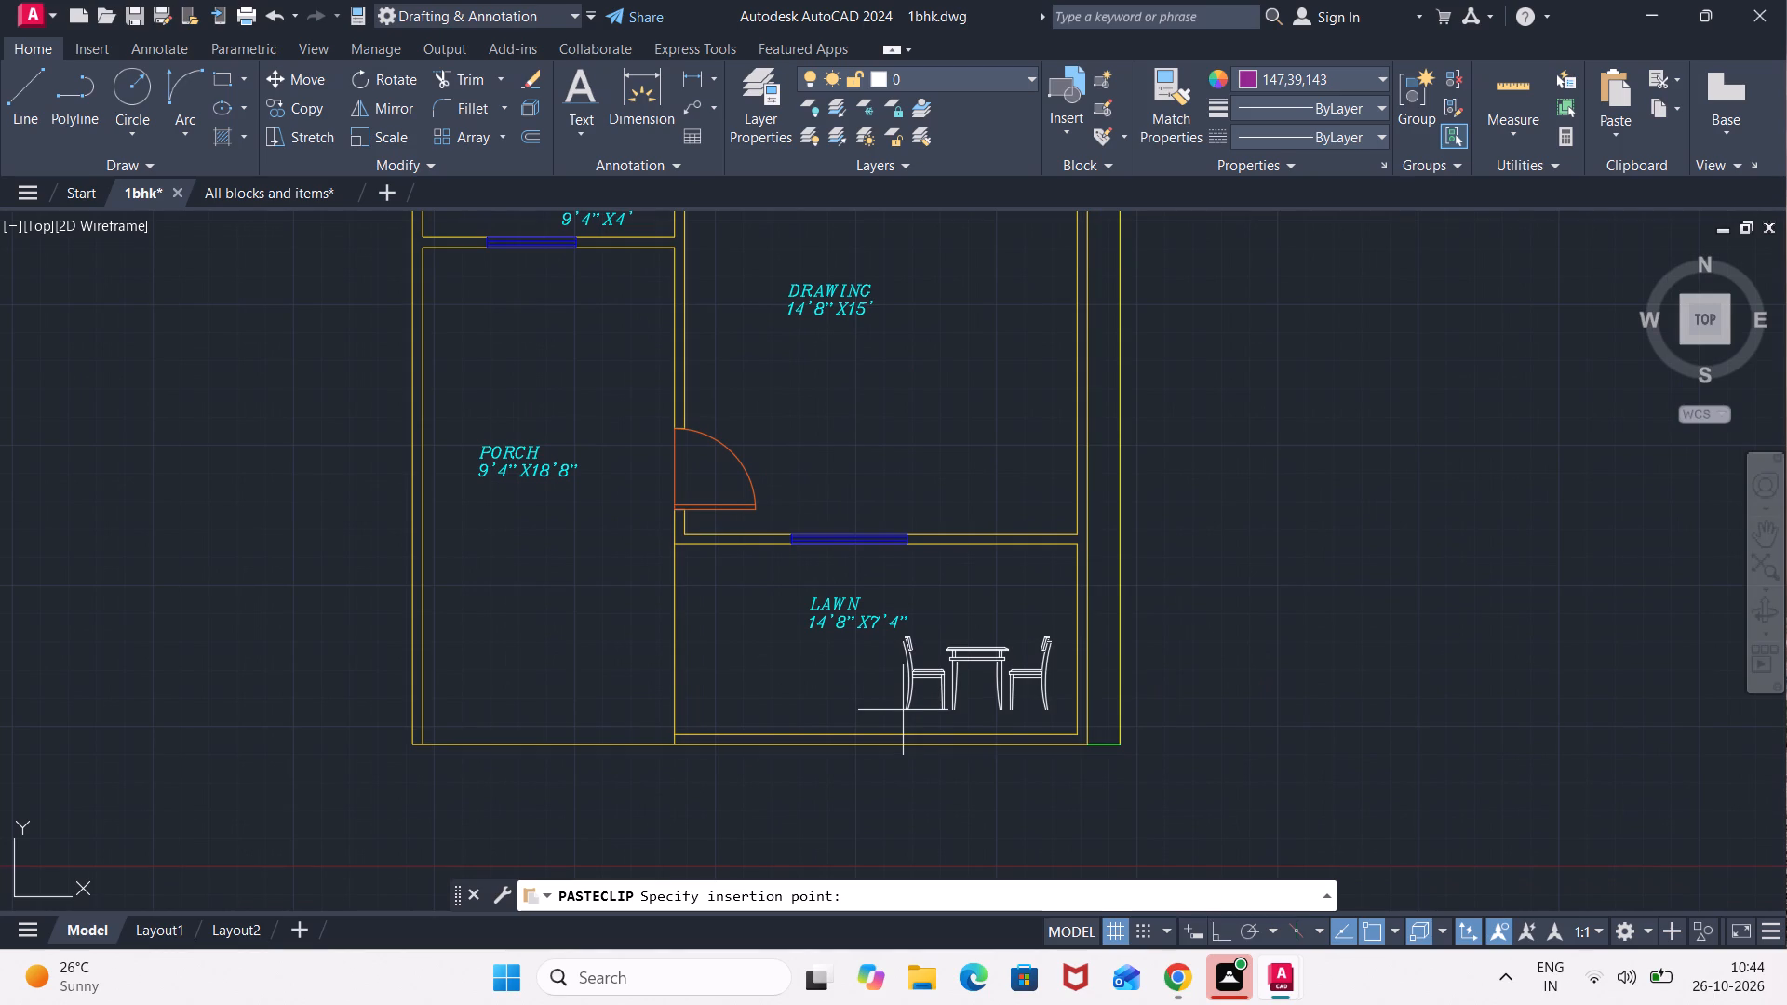
click(907, 716)
Copy the front-view three-seat sofa with three cushions from the bottom sofa row in the All blocks and items drawing.
middle_drag(891, 469, 834, 609)
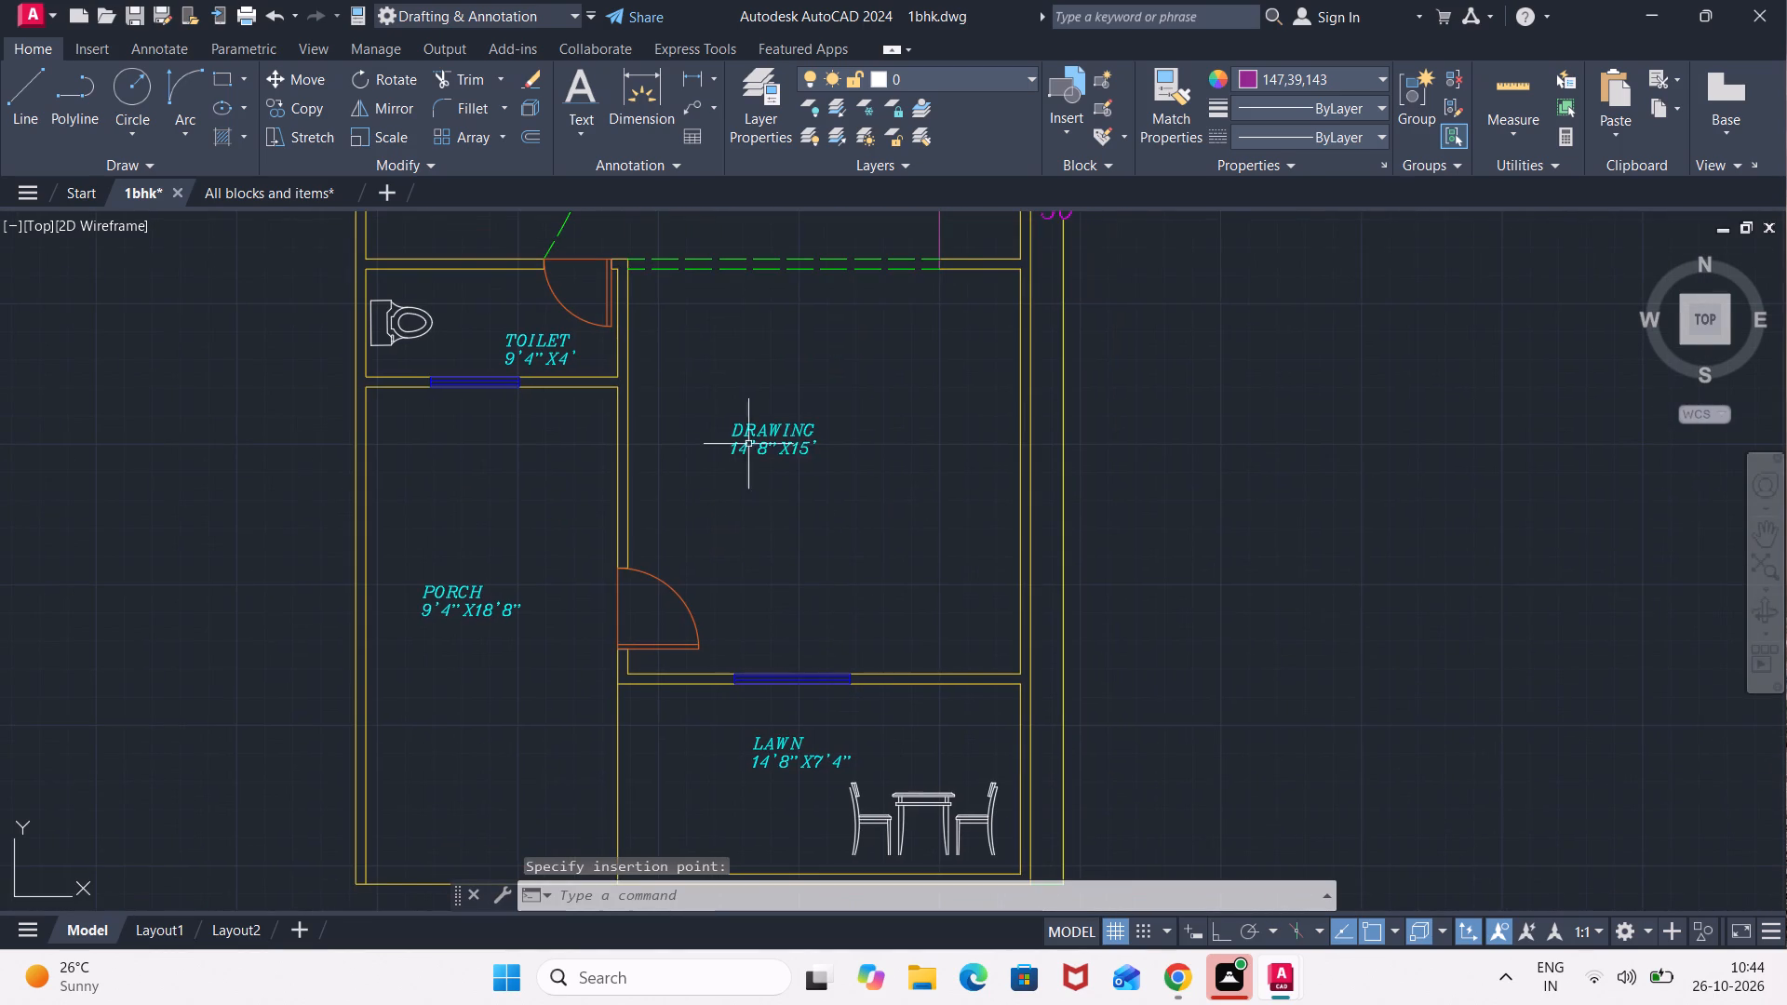
click(301, 188)
scroll(960, 508, down, 2)
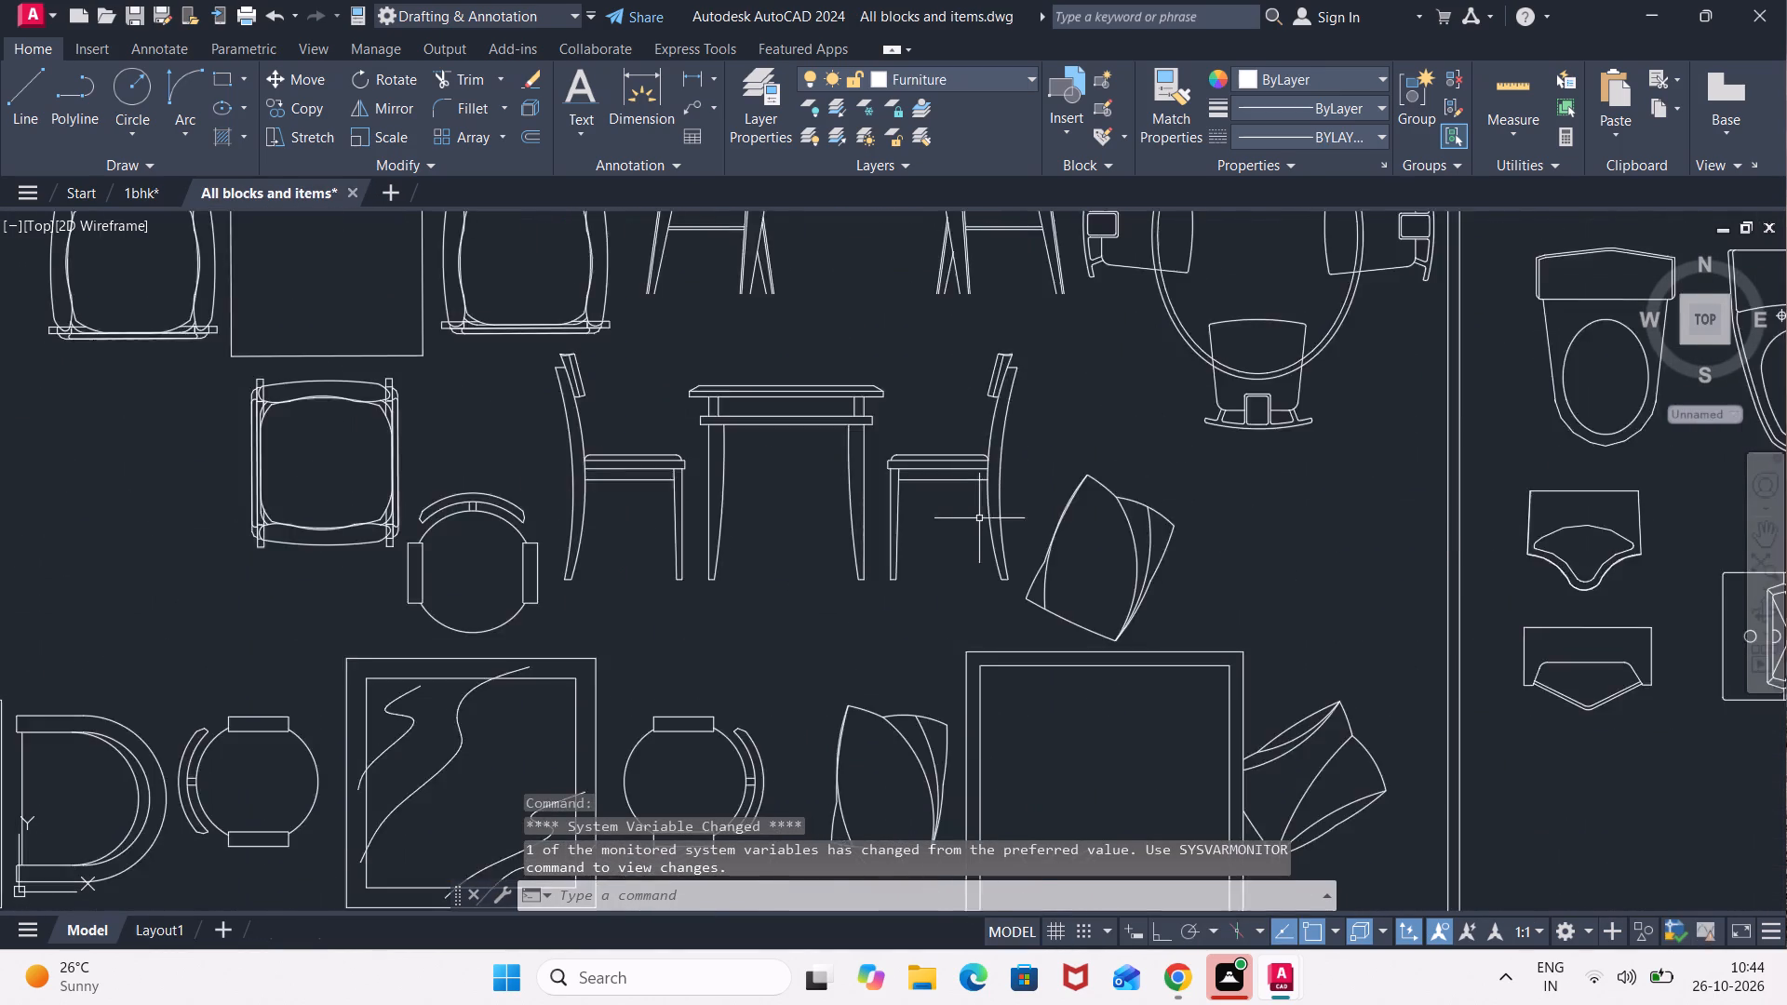
scroll(609, 428, down, 2)
middle_drag(489, 419, 977, 578)
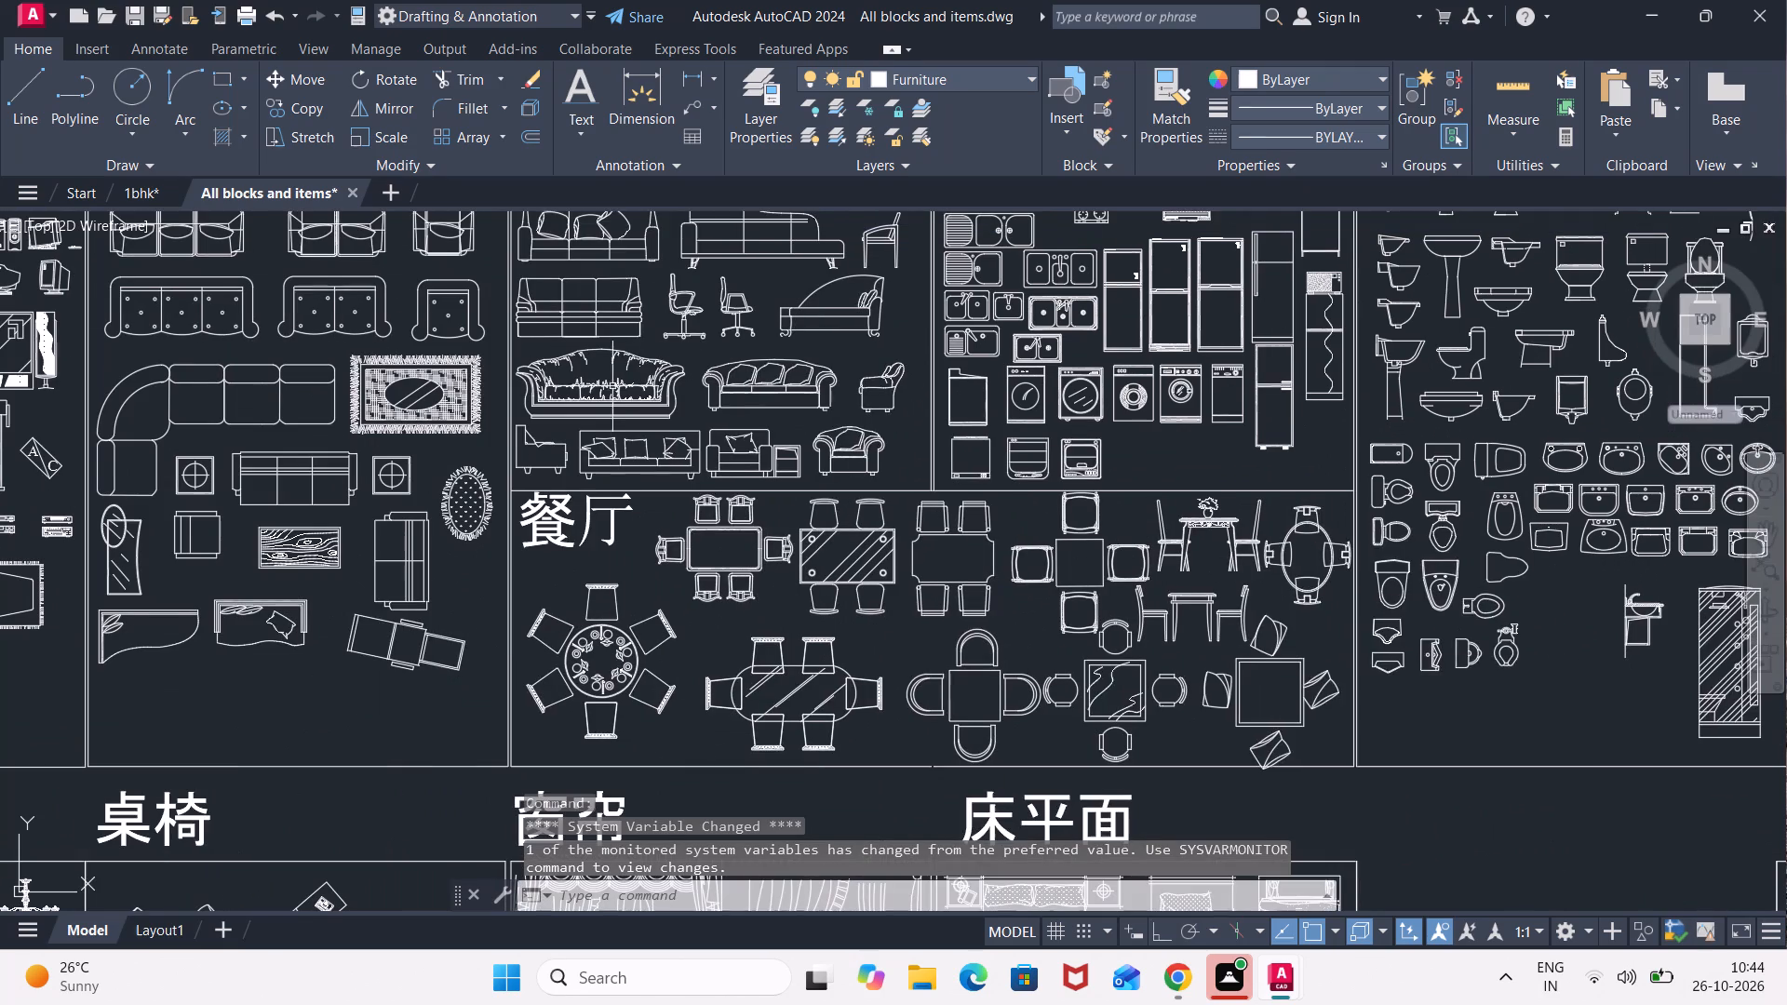
middle_drag(607, 409, 639, 354)
scroll(701, 384, up, 2)
click(785, 347)
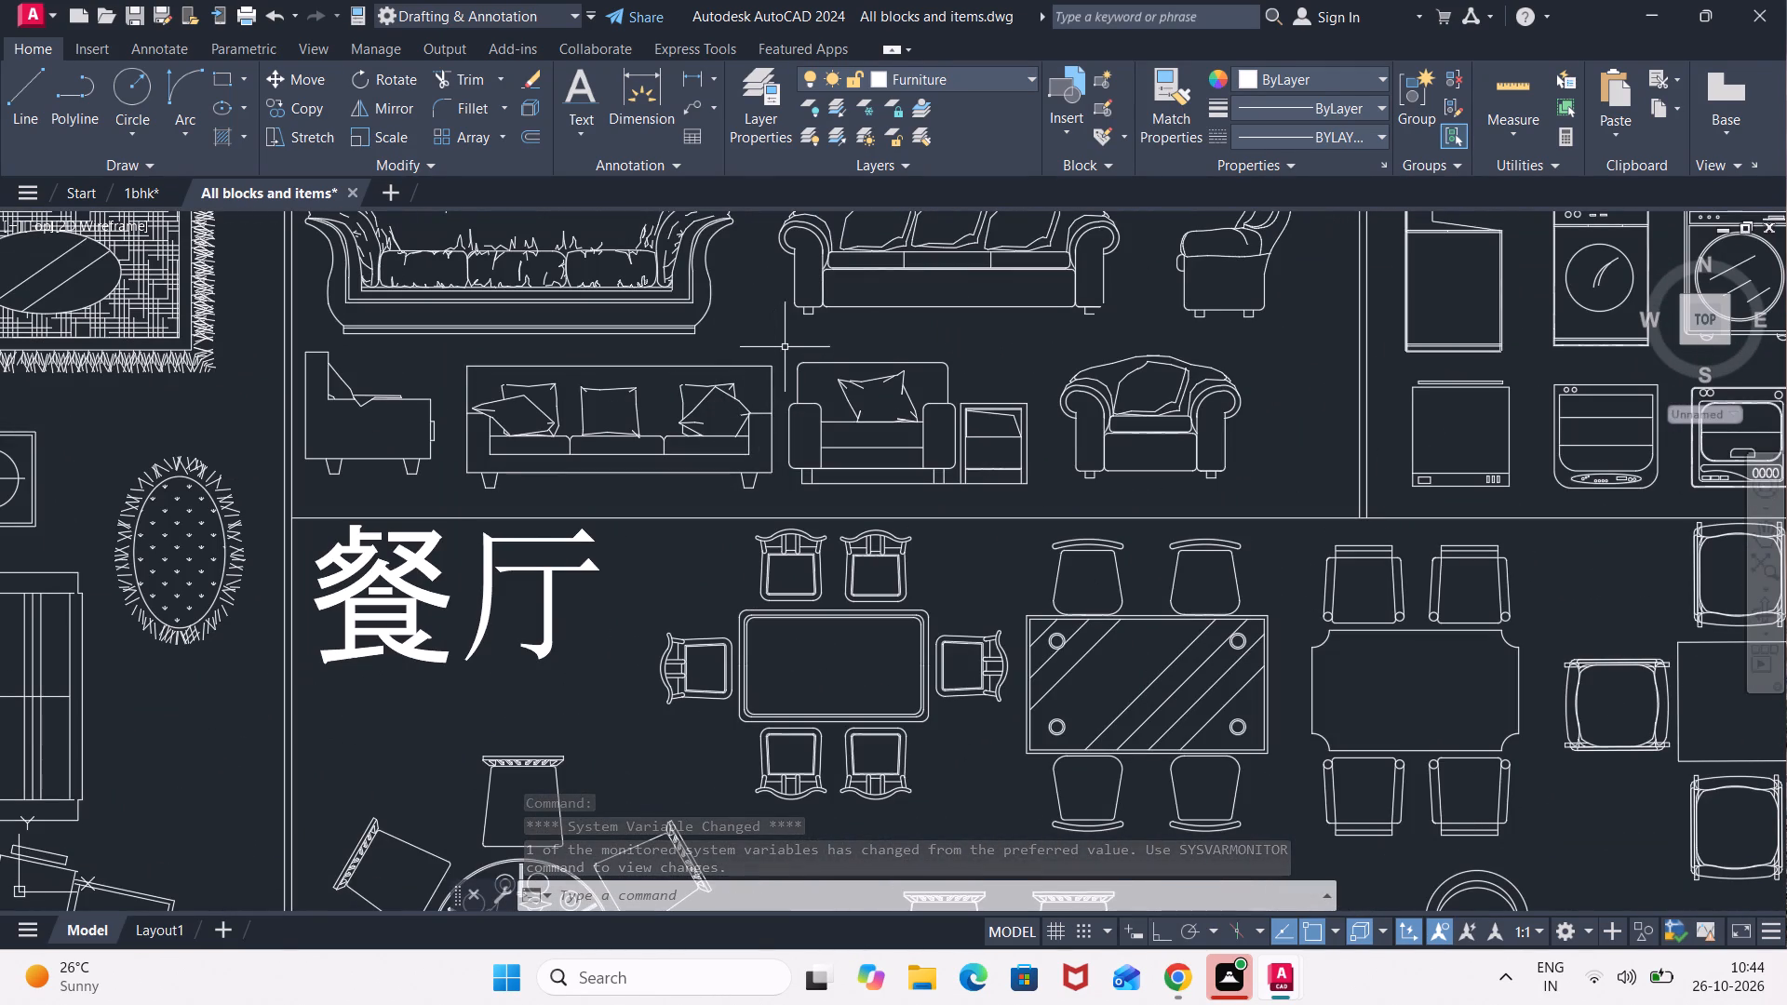
click(454, 493)
key(ctrl+c)
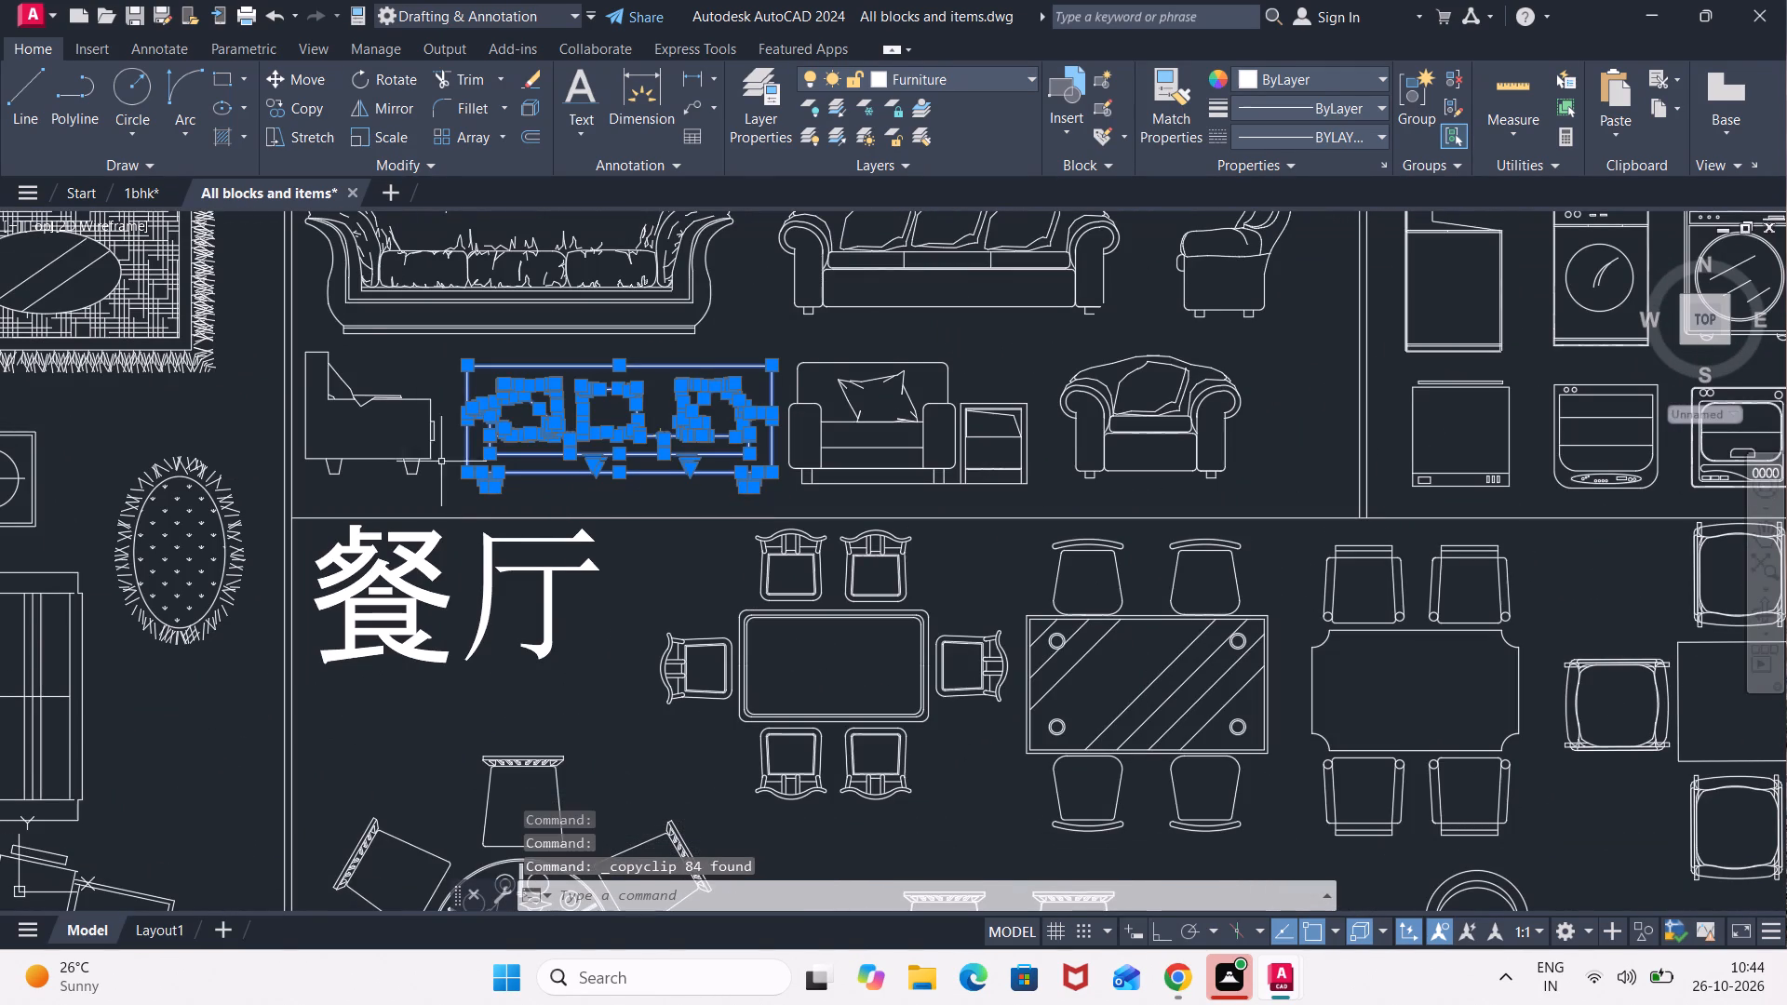
Paste the three-seat sofa into the DRAWING room of the 1bhk drawing, just below the room label.
click(141, 189)
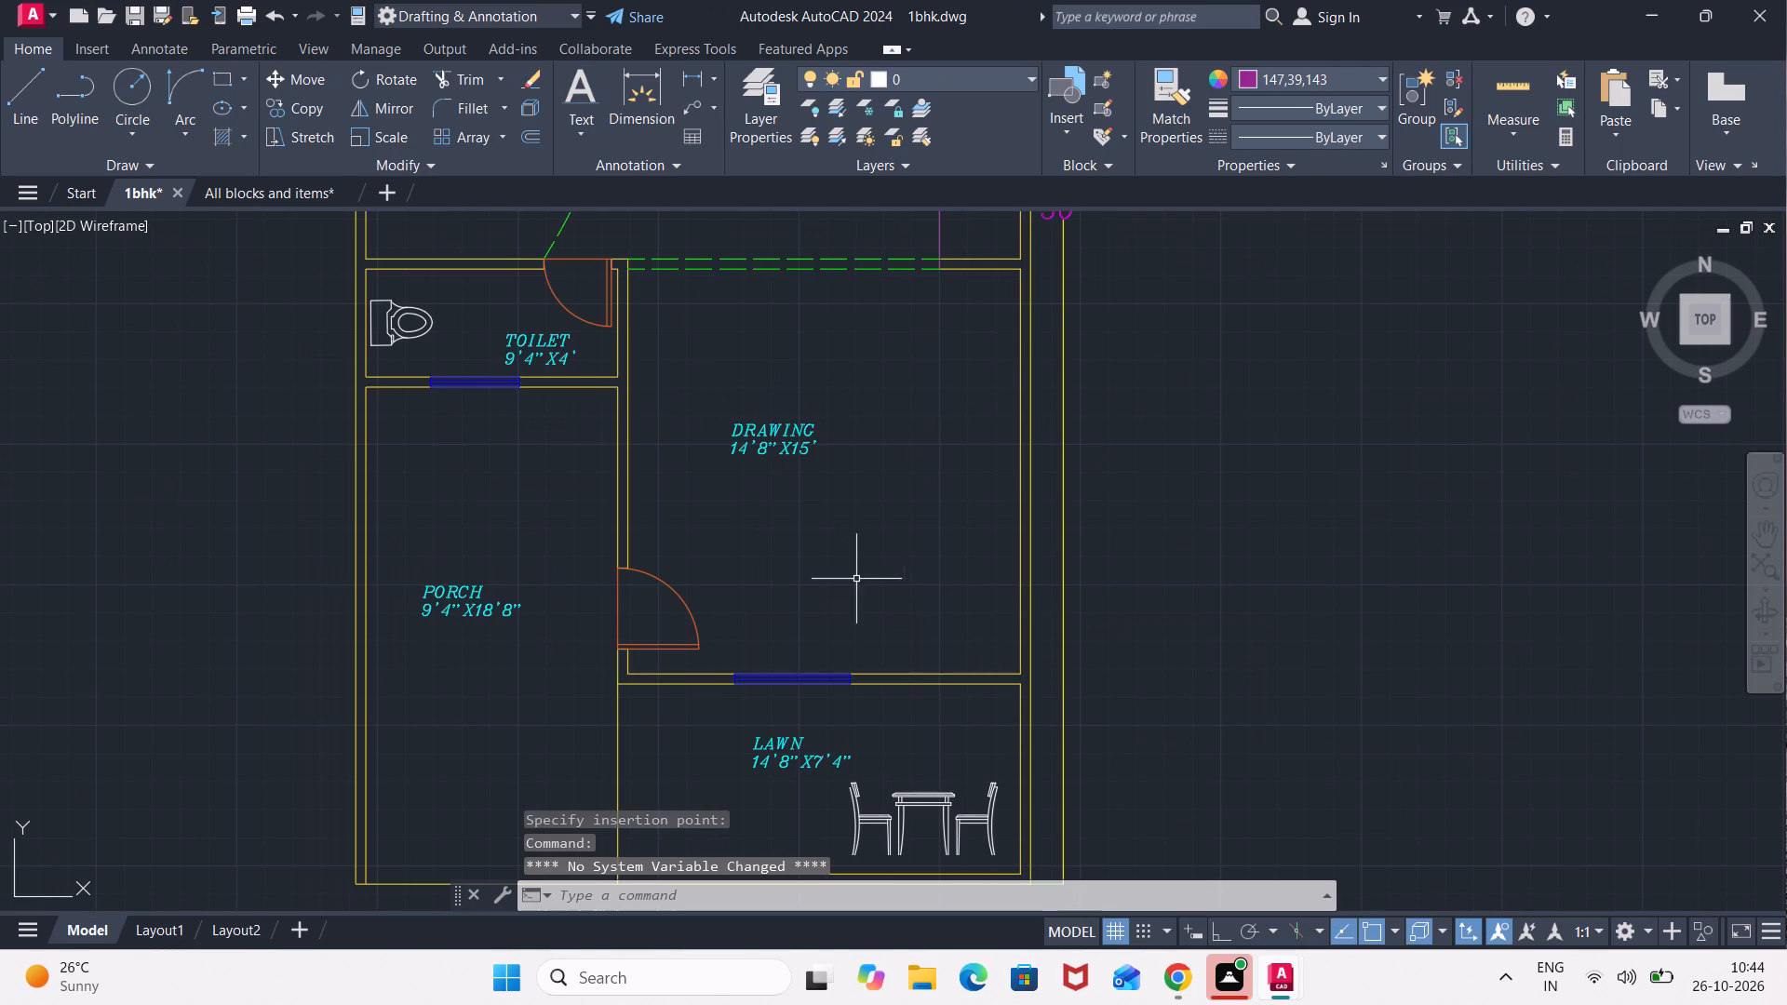
key(ctrl+v)
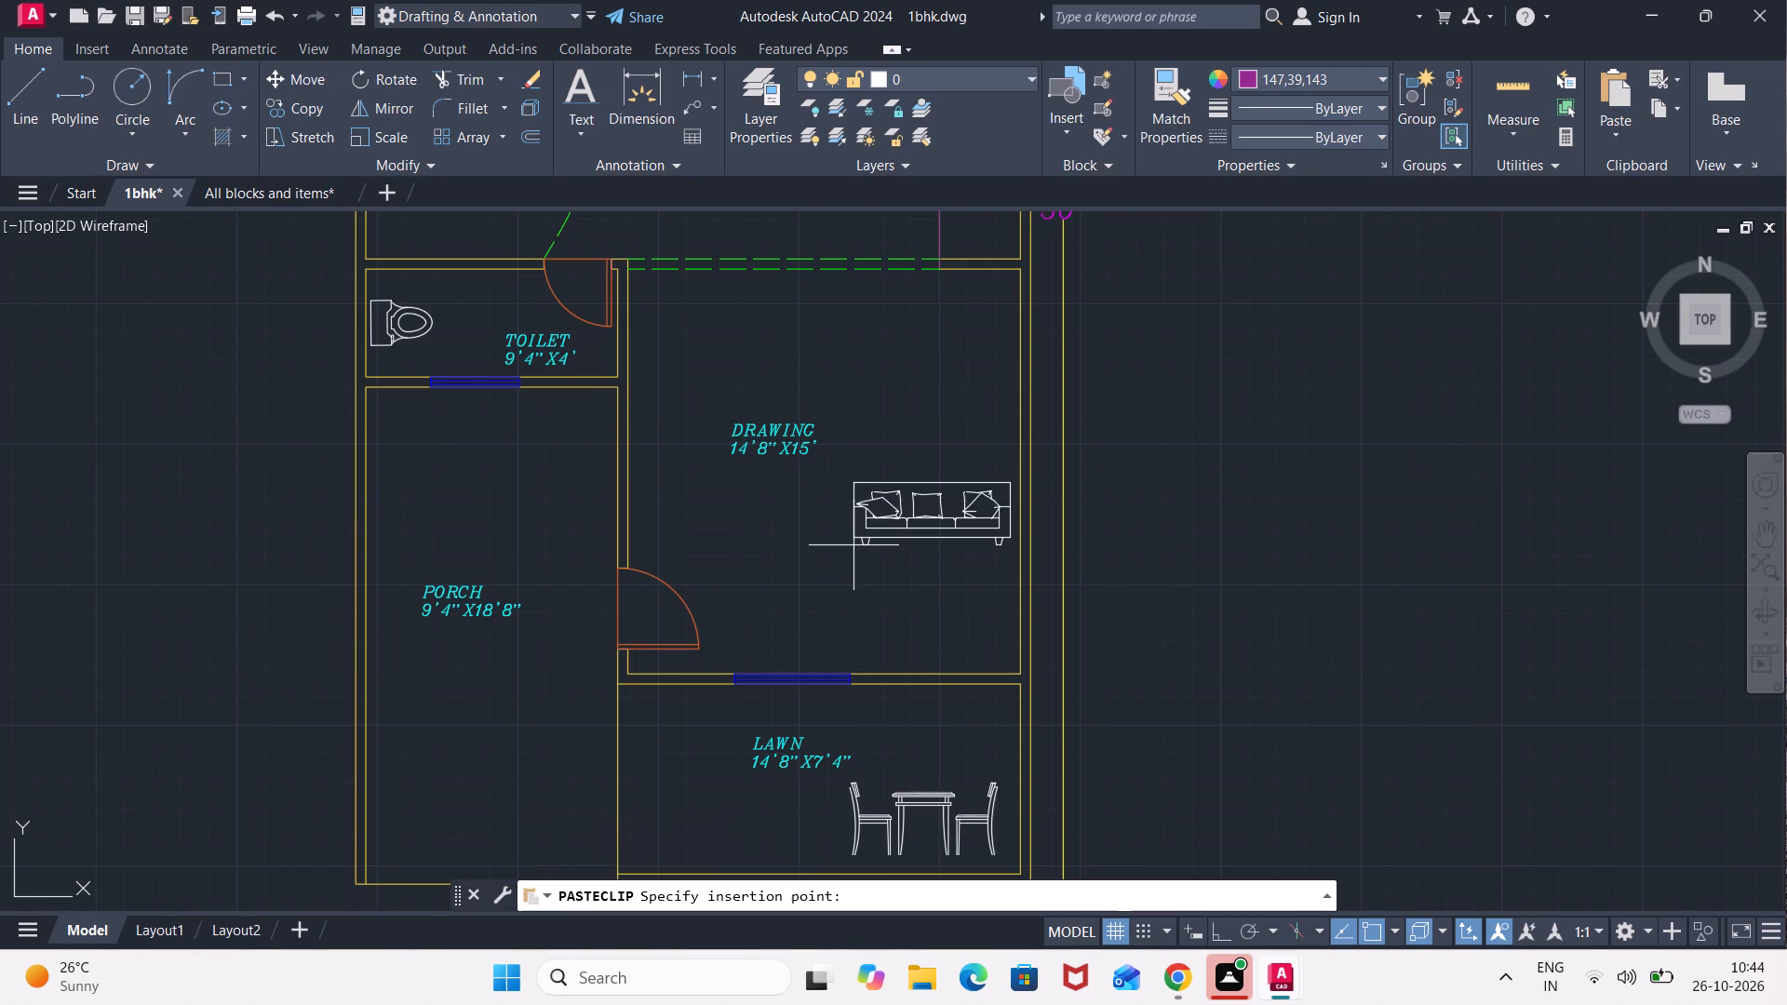
click(768, 535)
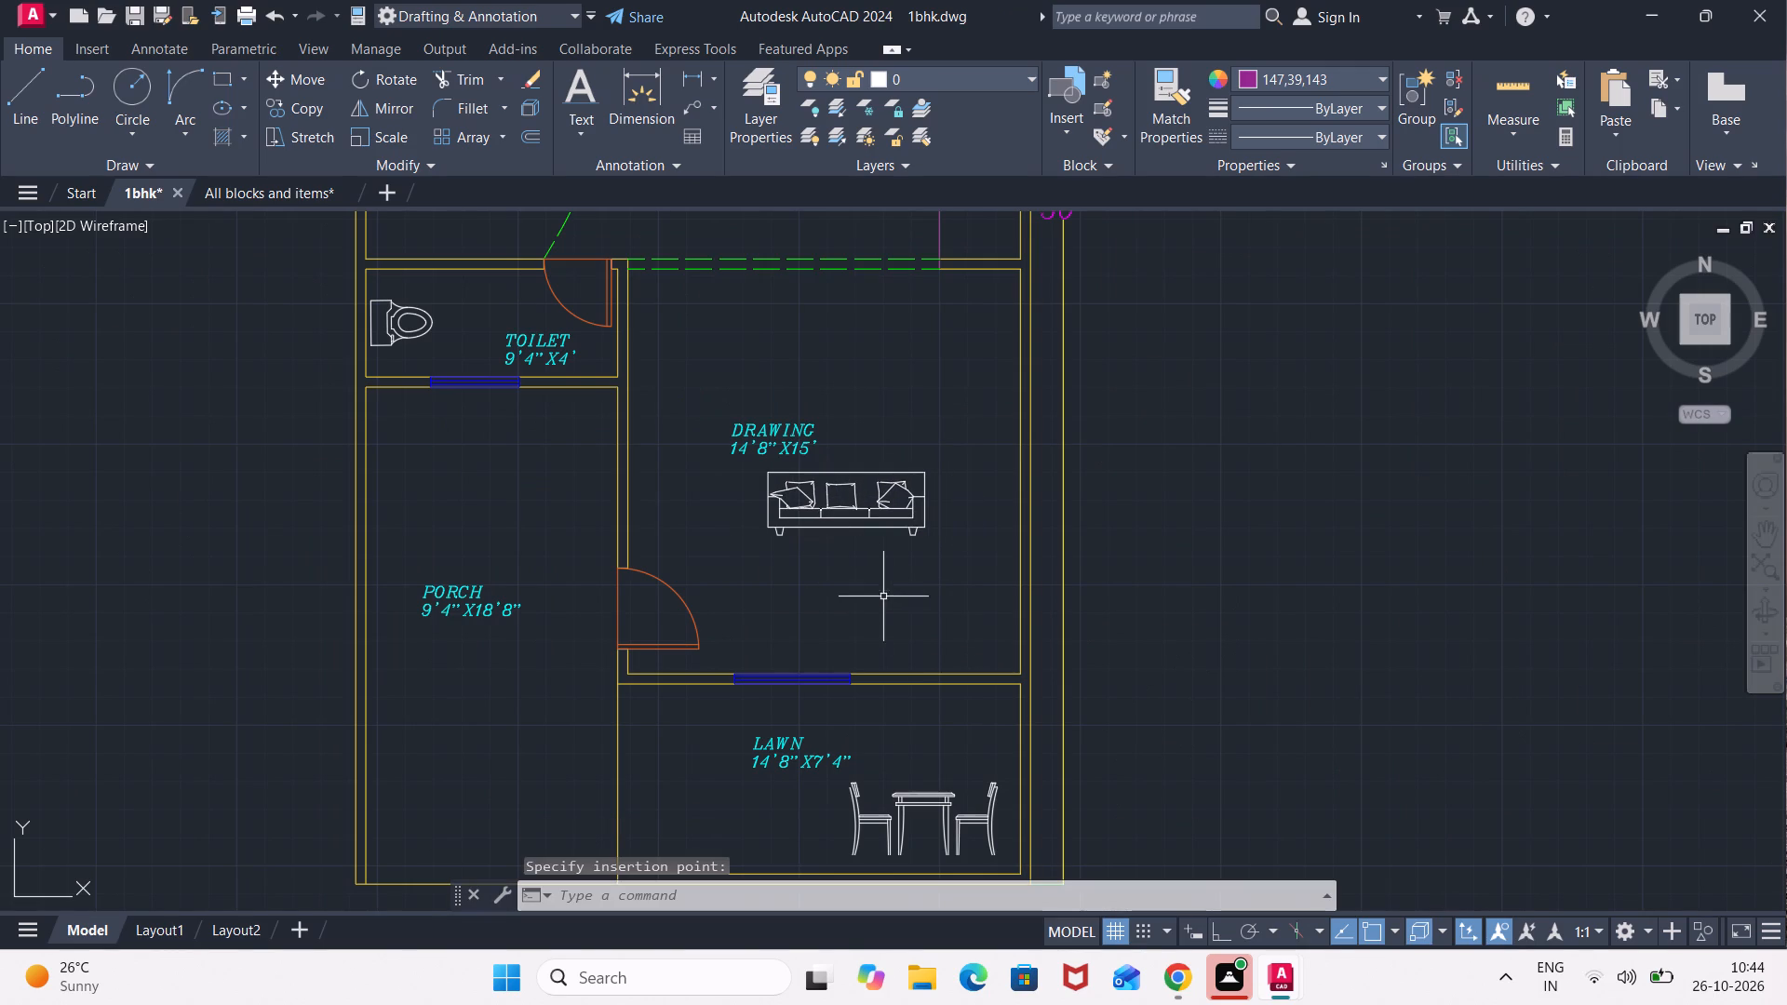
Paste a second three-seat sofa rotated 270 degrees, southeast of the first sofa and near the DRAWING room's east wall.
key(ctrl+v)
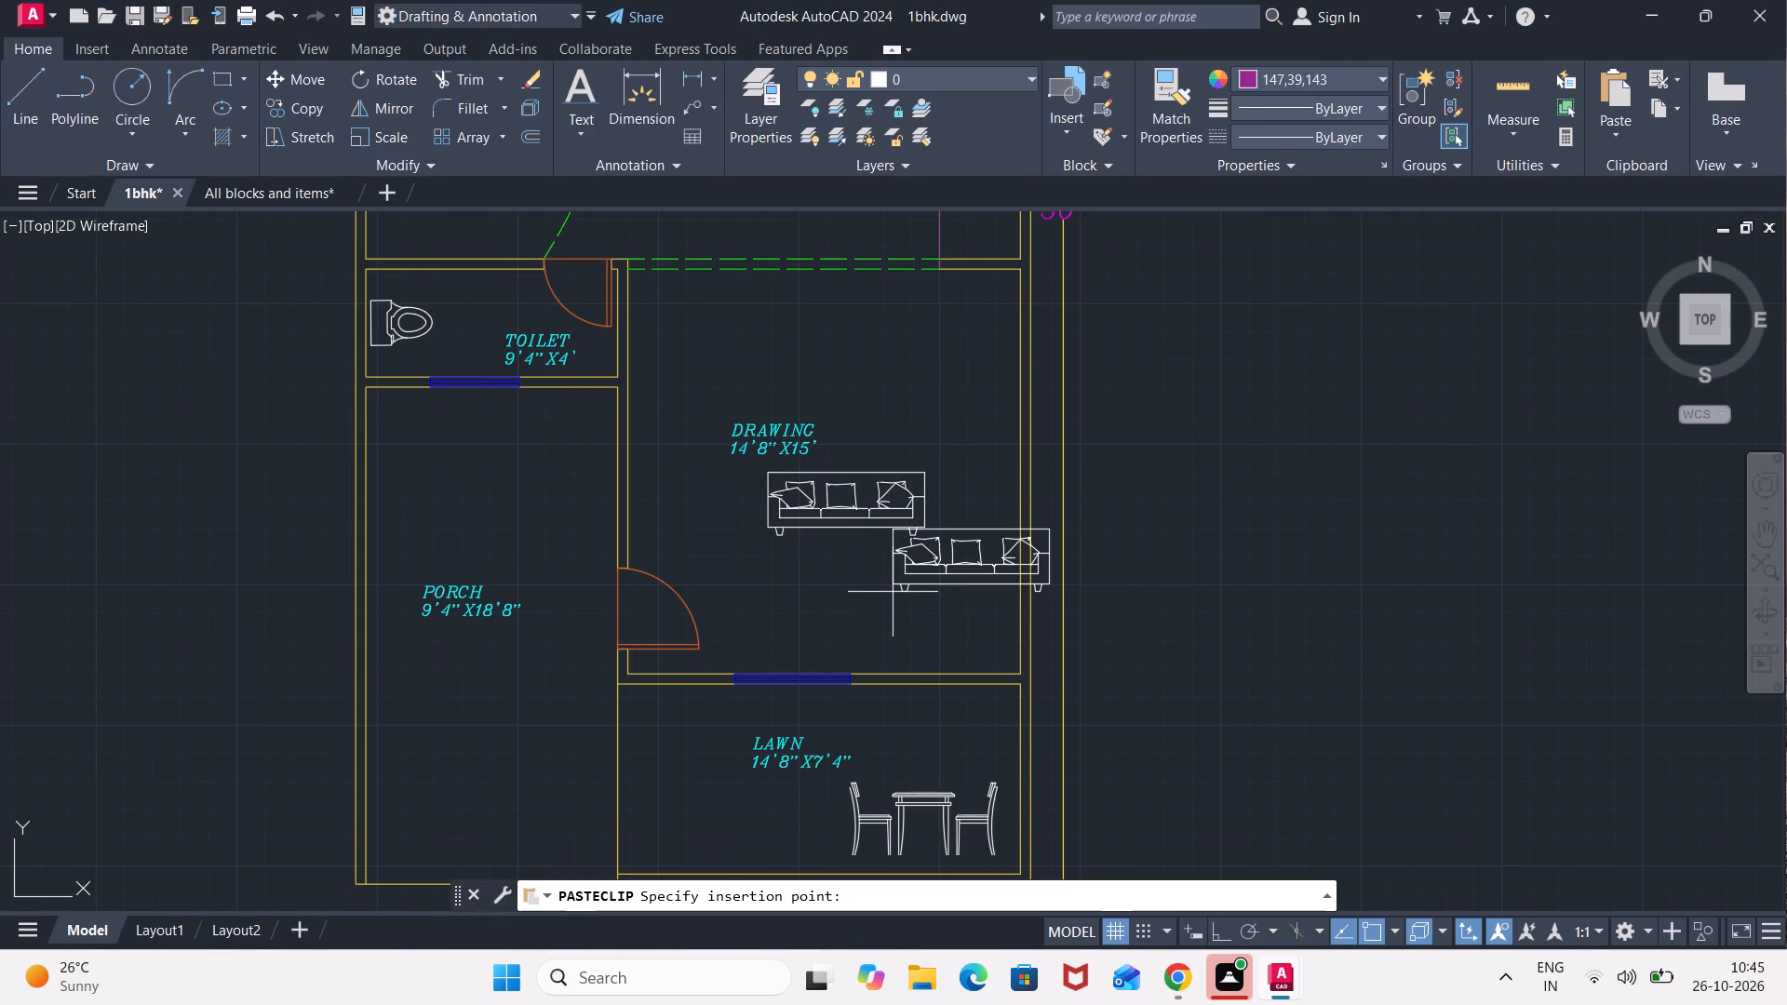
text(ro)
key(Return)
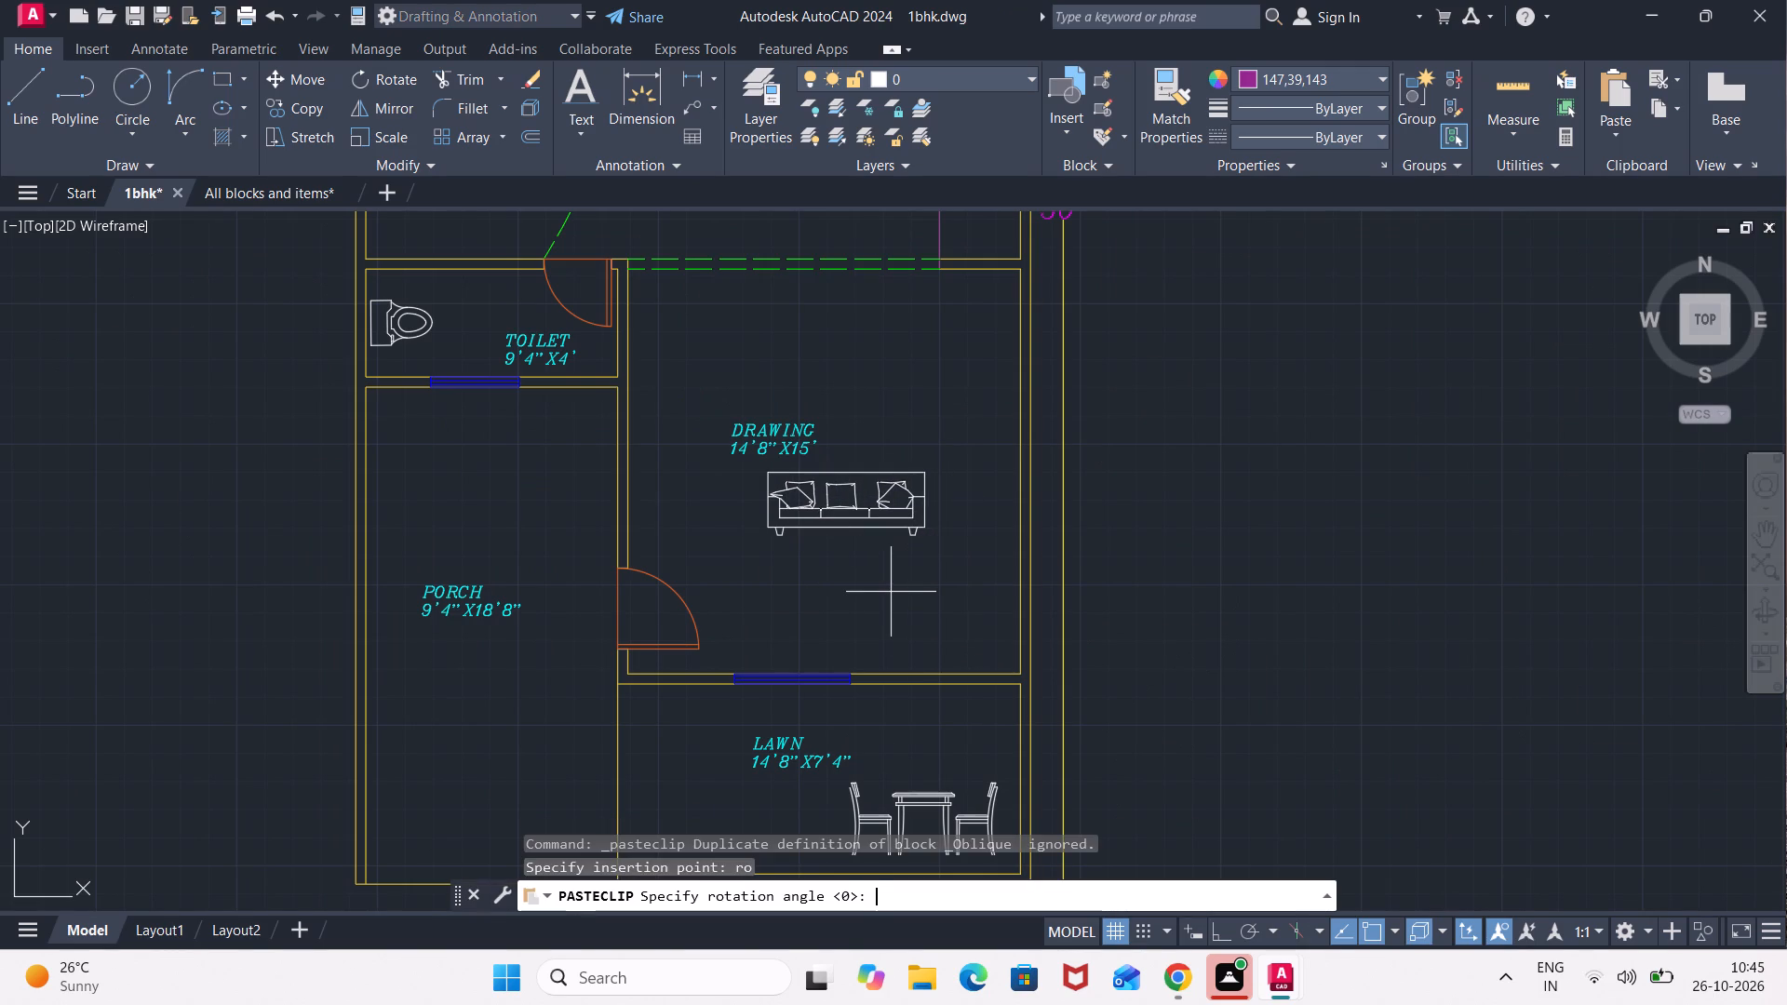
text(270)
key(Return)
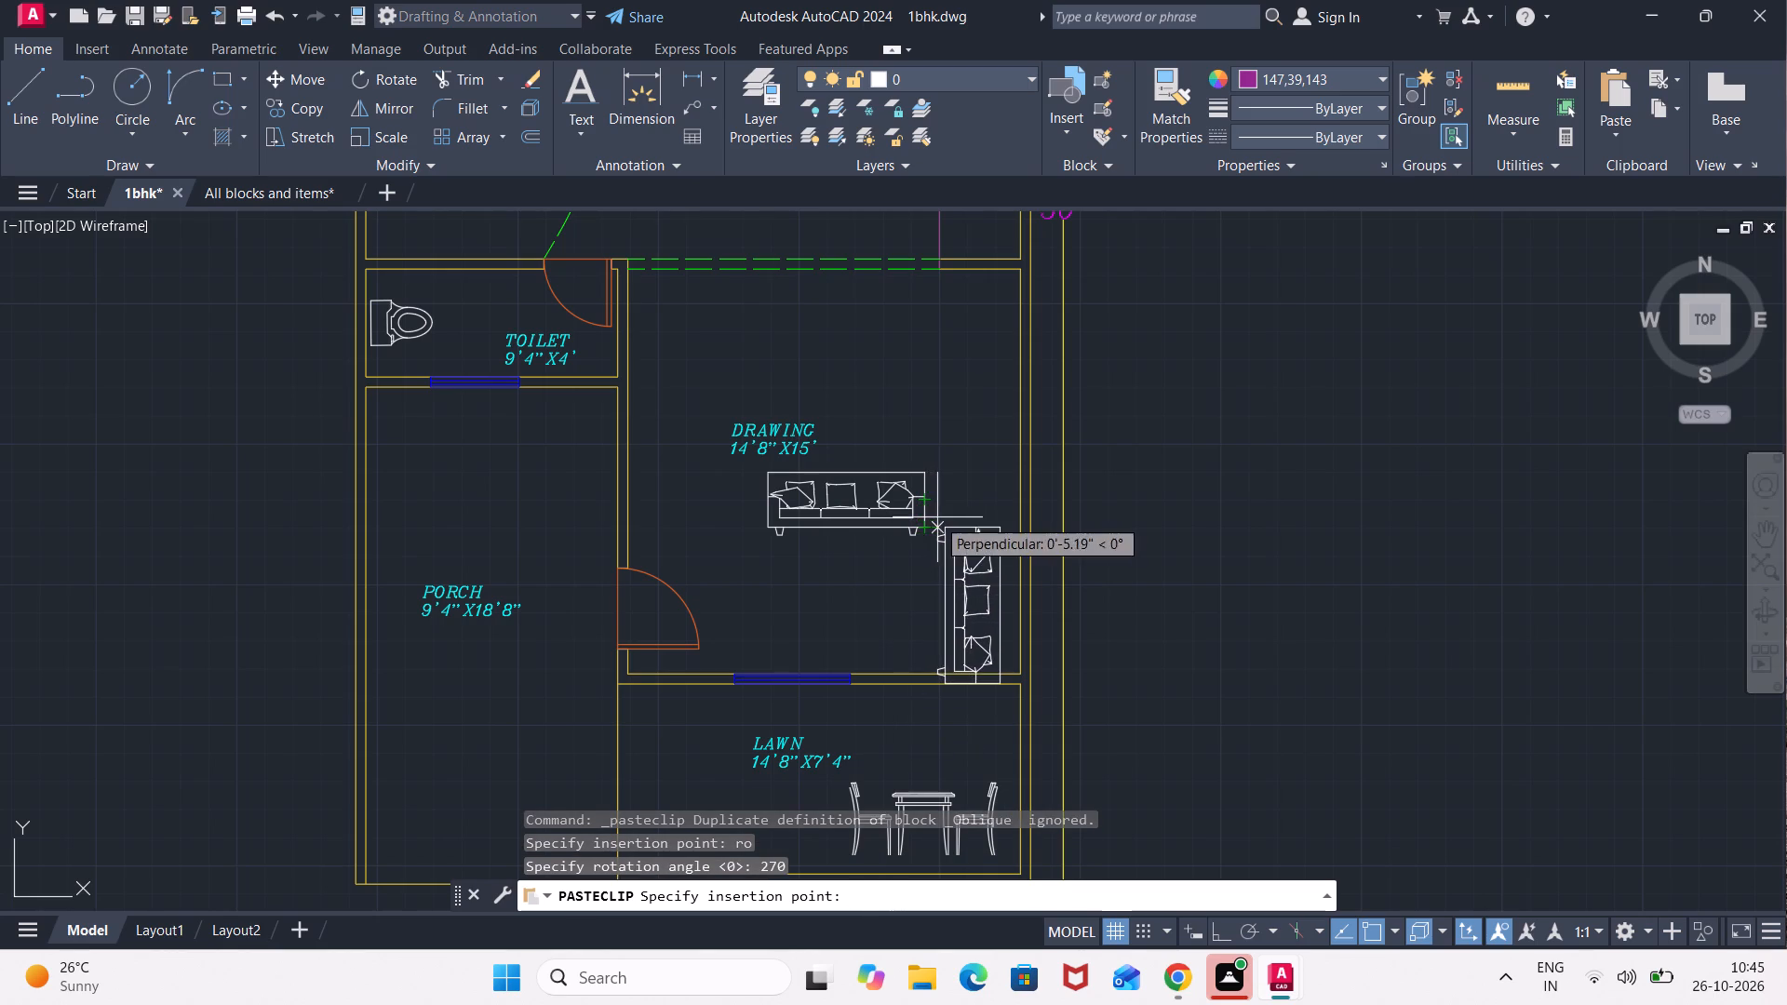
scroll(938, 508, up, 2)
click(941, 493)
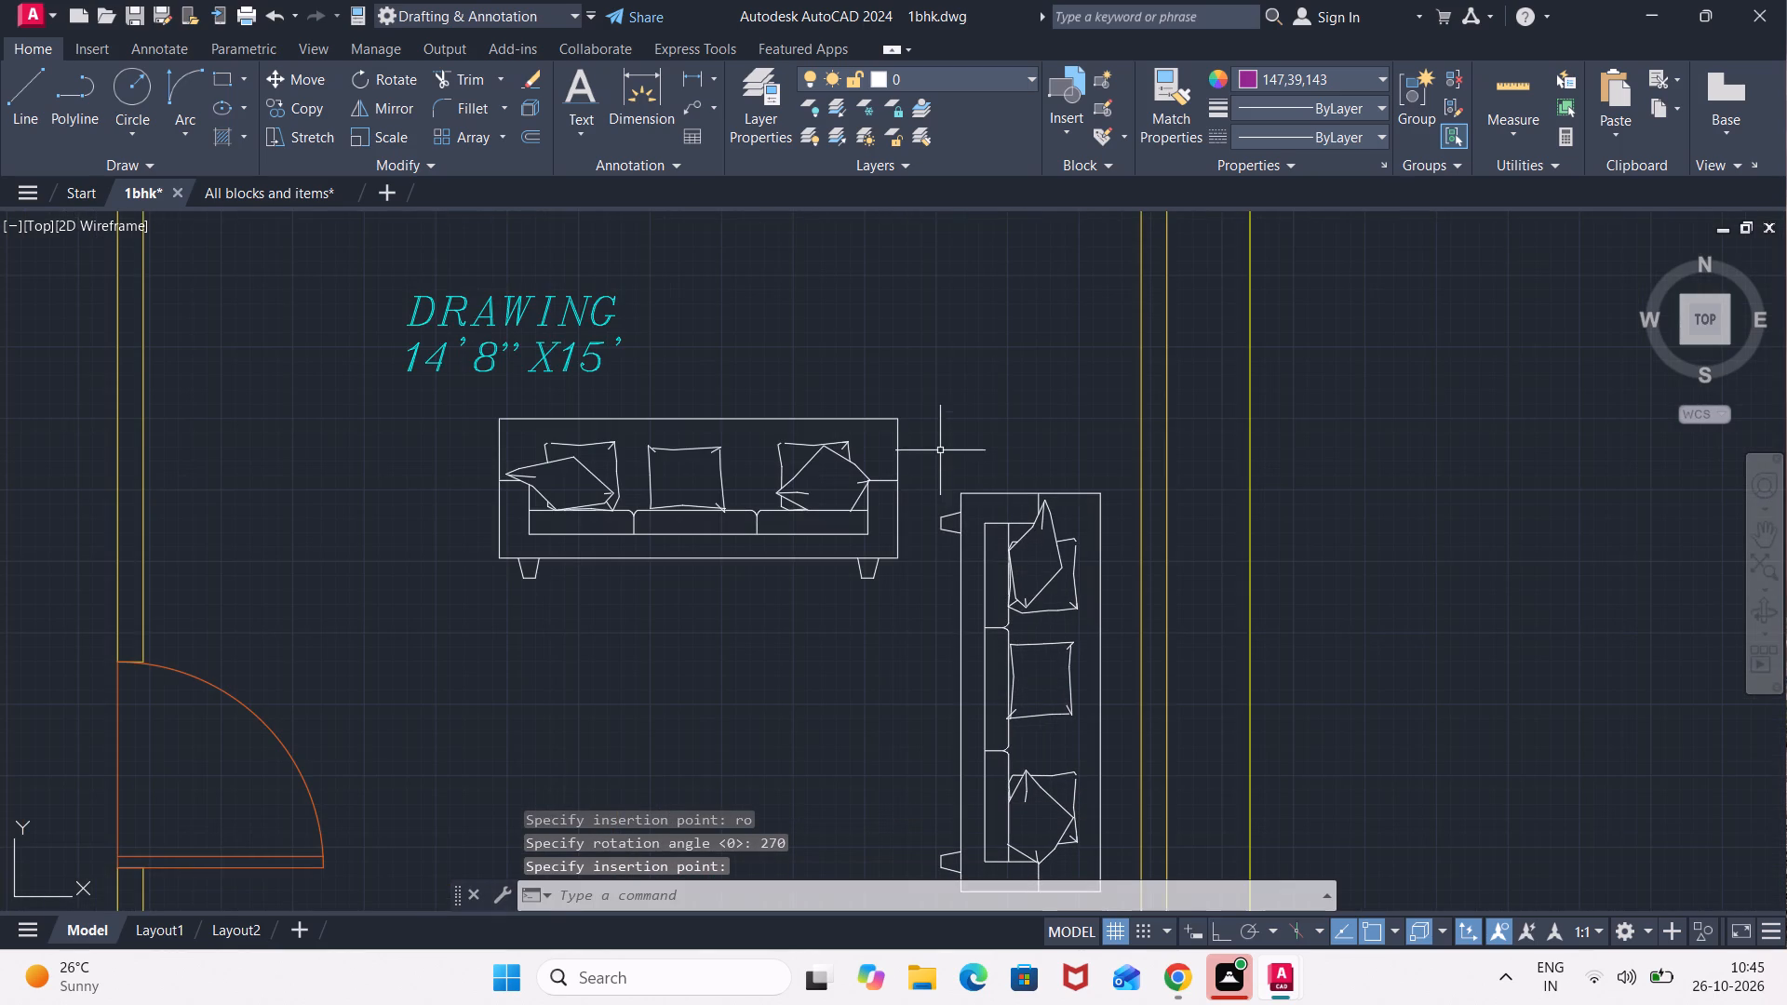
Move the horizontal sofa by its upper-right corner a little north and slightly east in the DRAWING room.
click(934, 411)
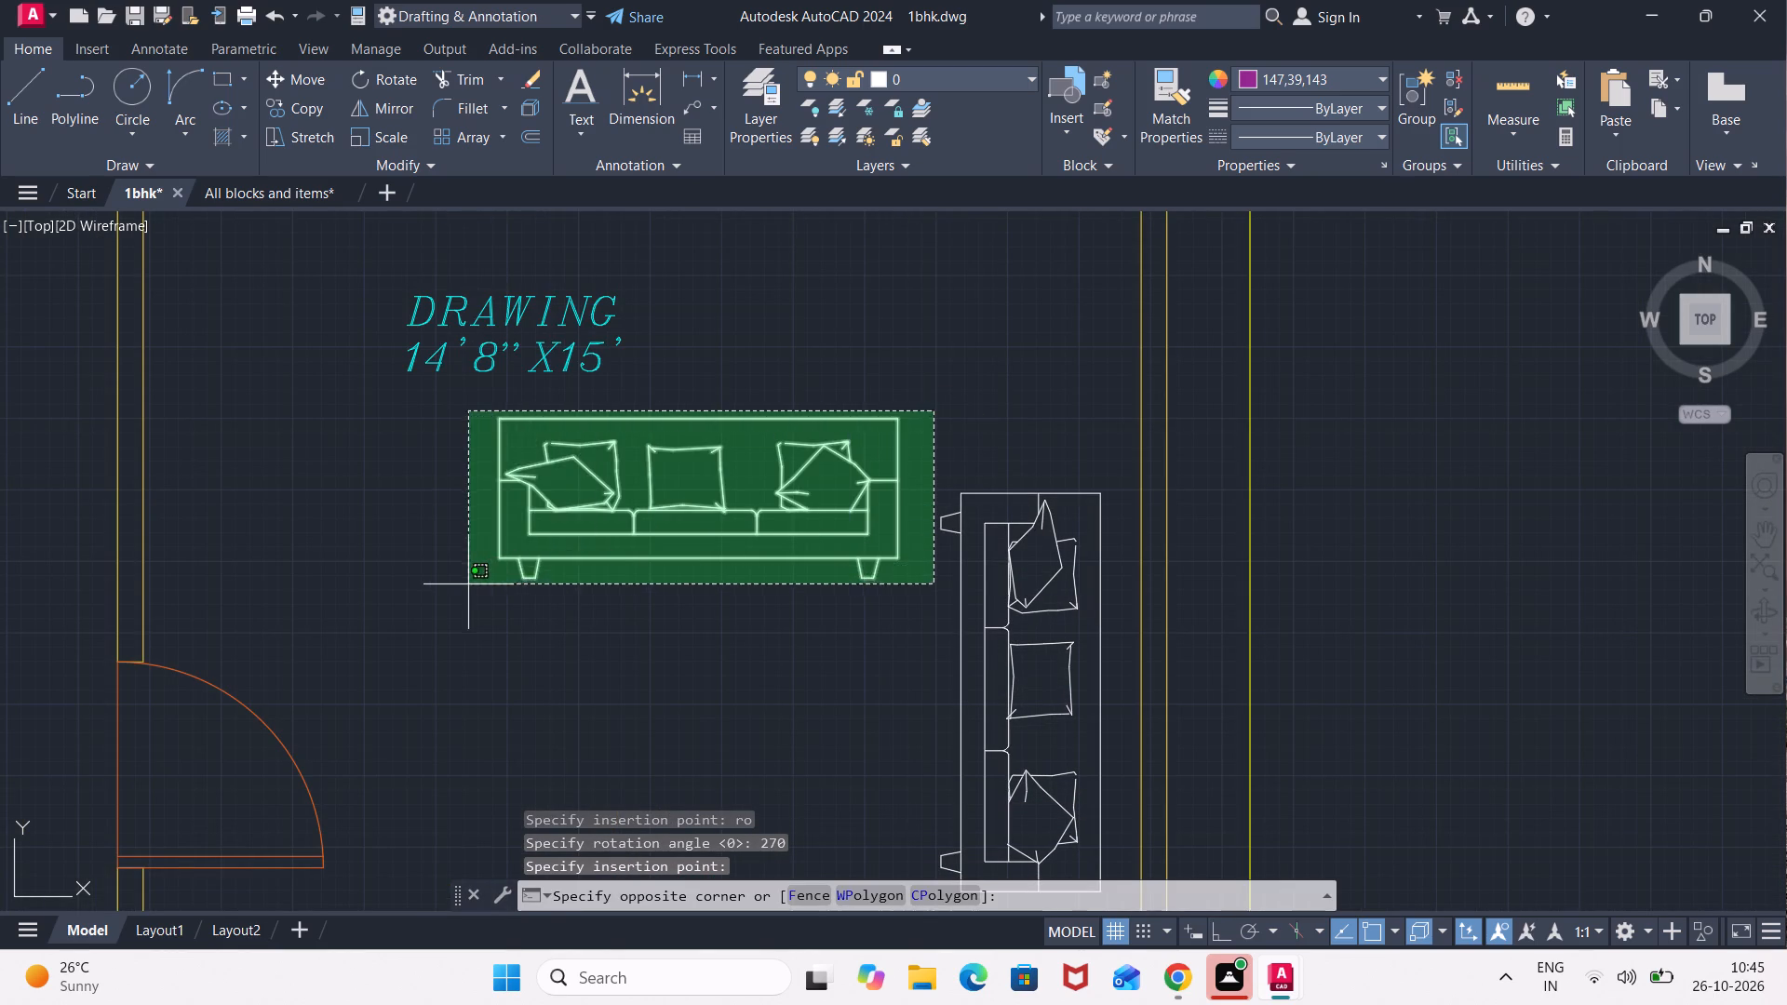
click(455, 590)
key(m)
key(Return)
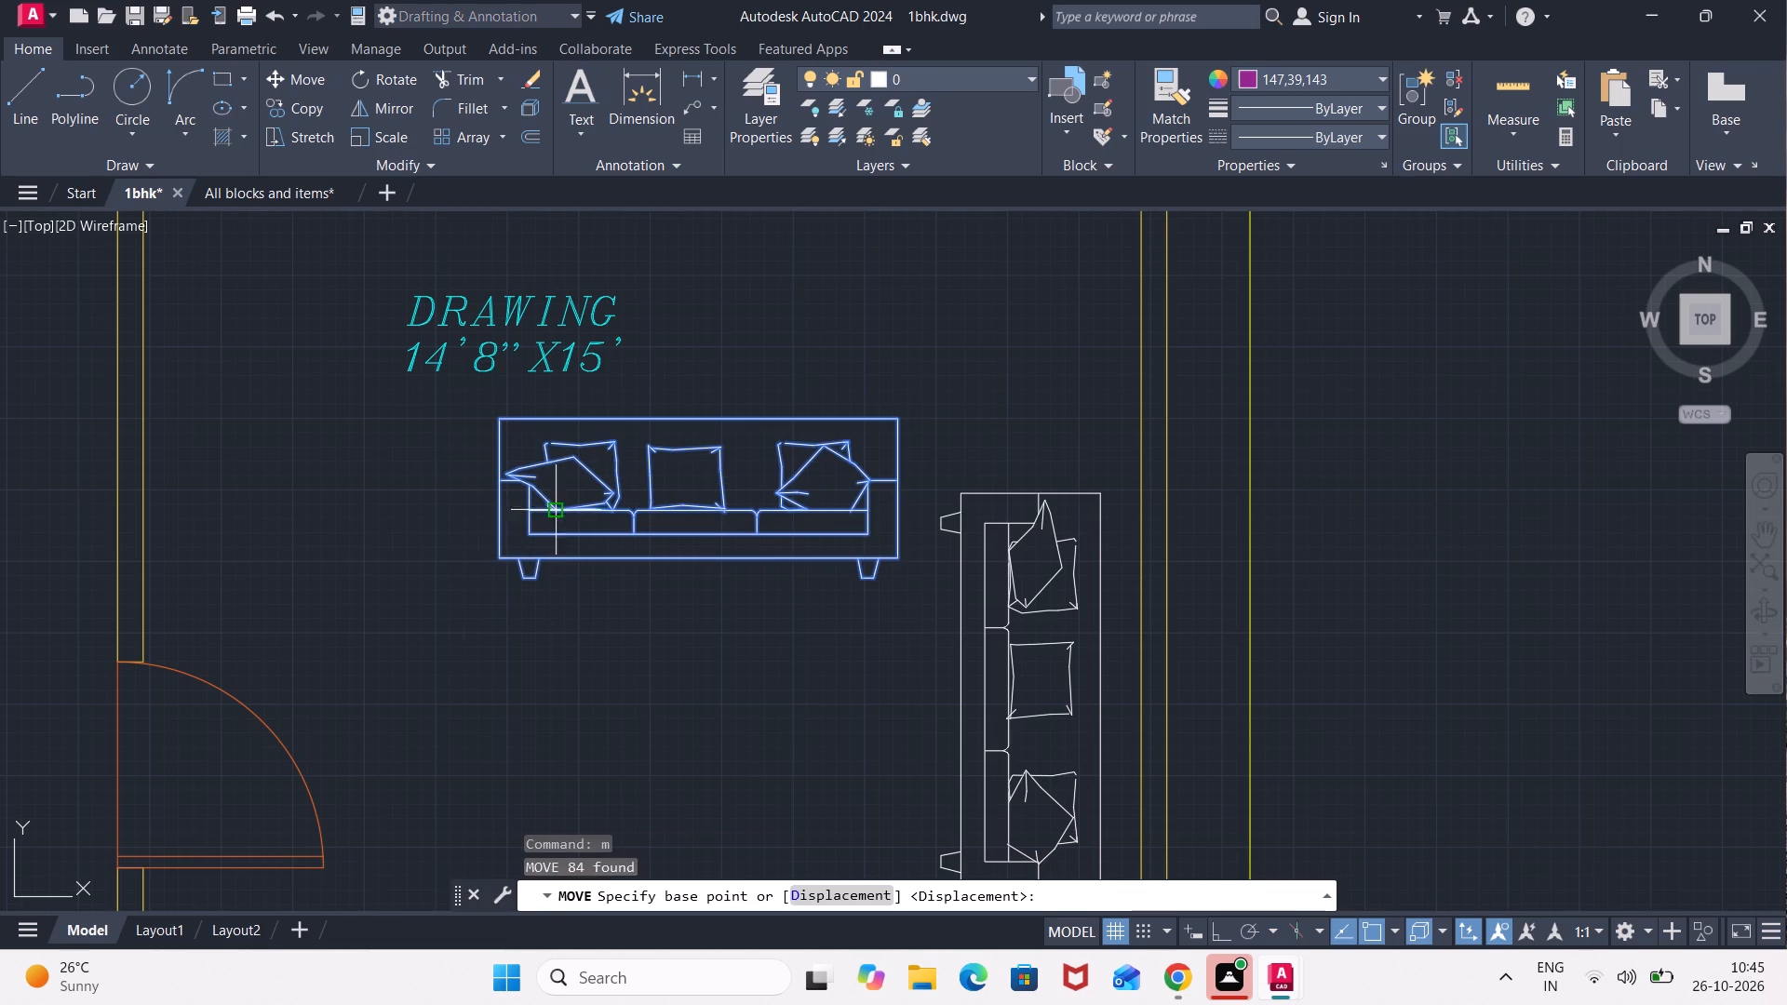
click(894, 422)
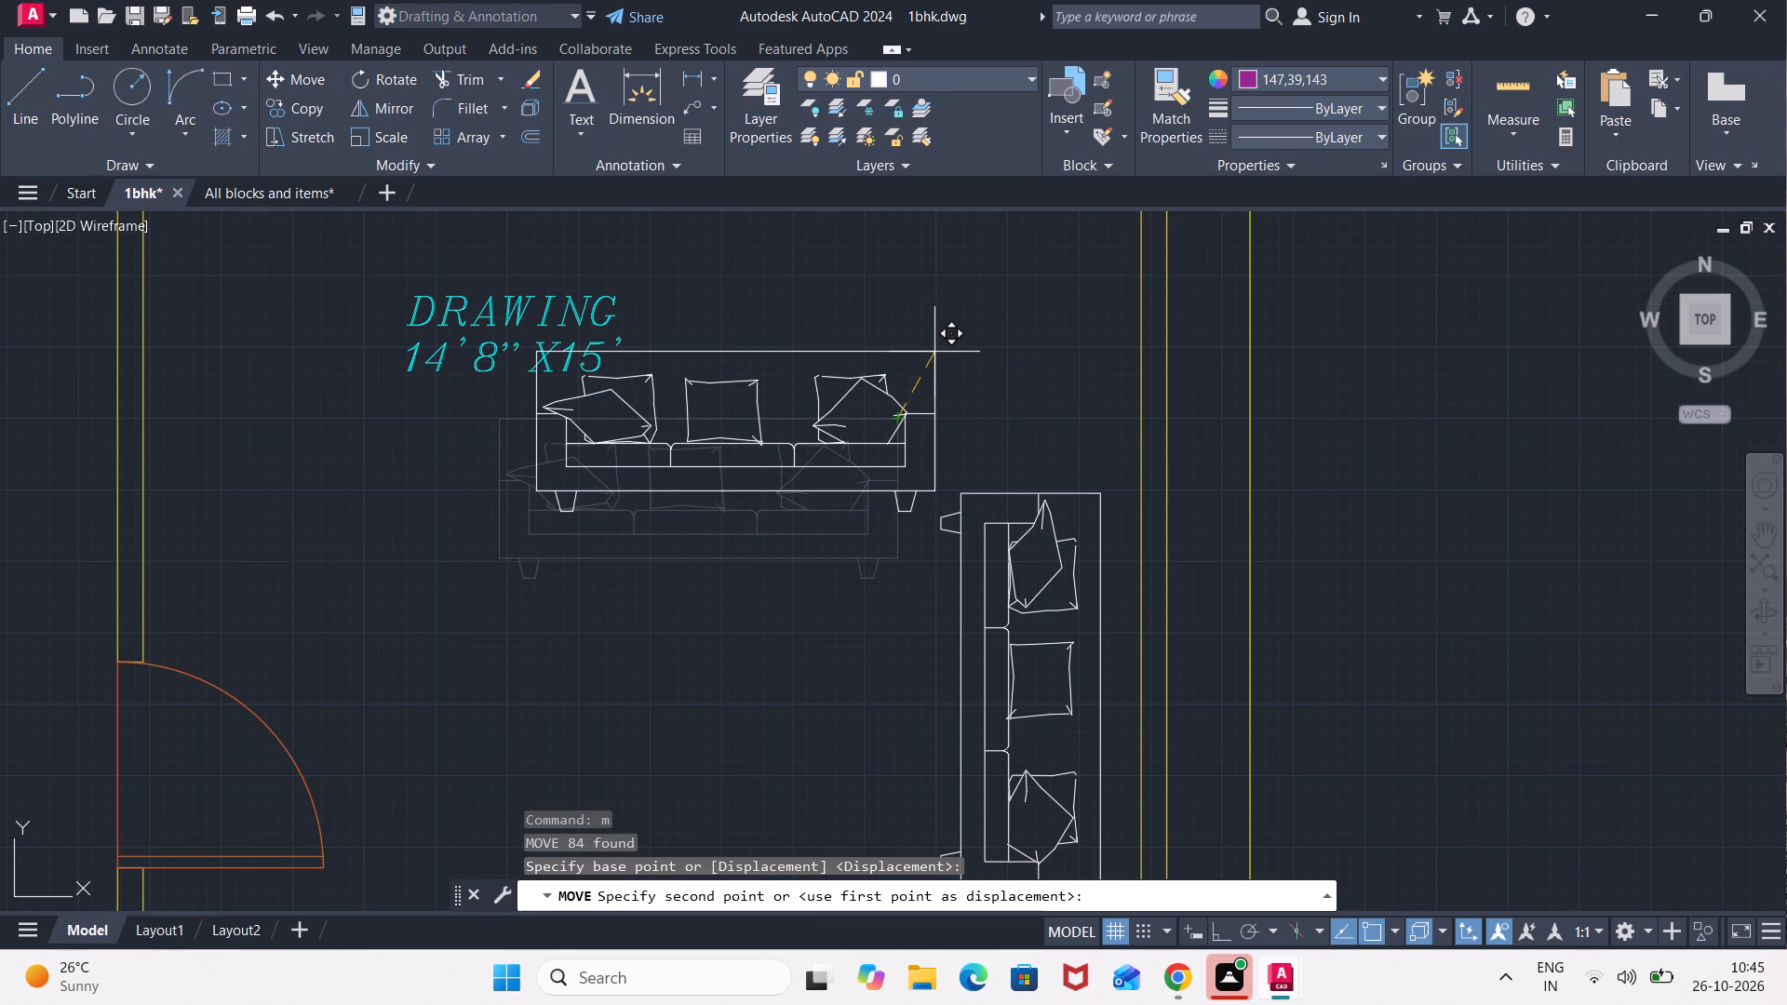
click(934, 352)
Move the two-line DRAWING room label northeast so it sits clear above the horizontal sofa.
click(545, 288)
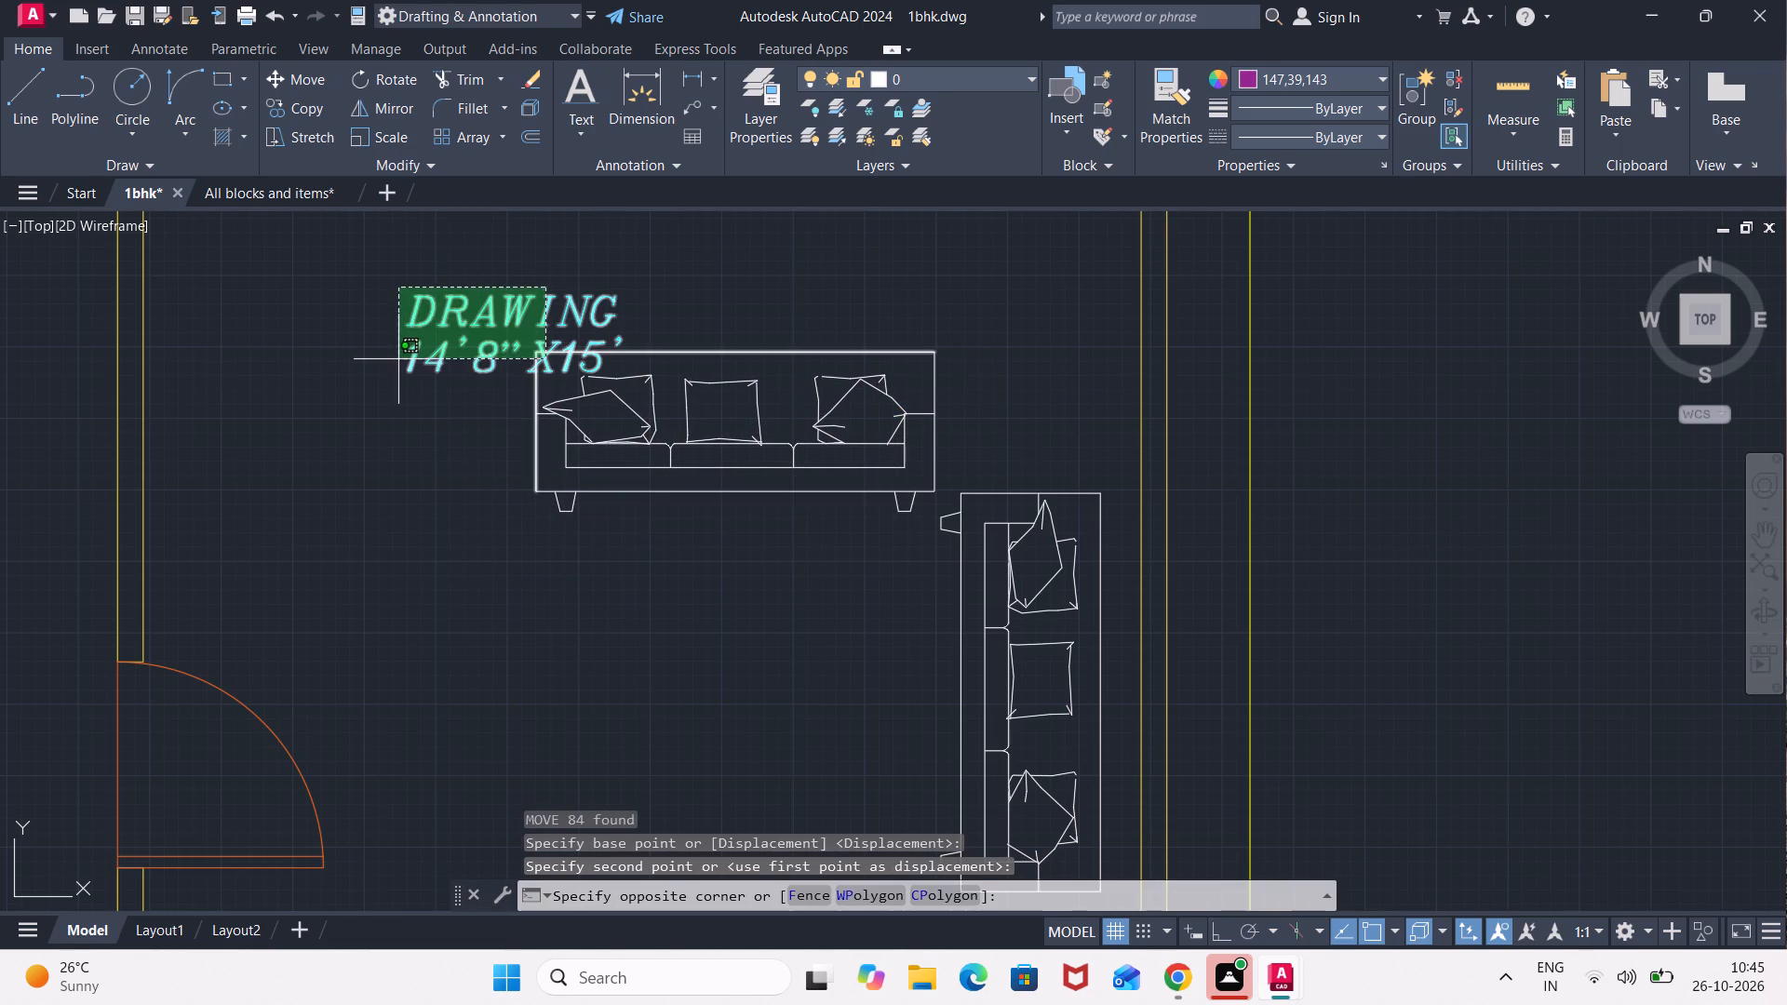
click(421, 333)
click(448, 357)
click(351, 394)
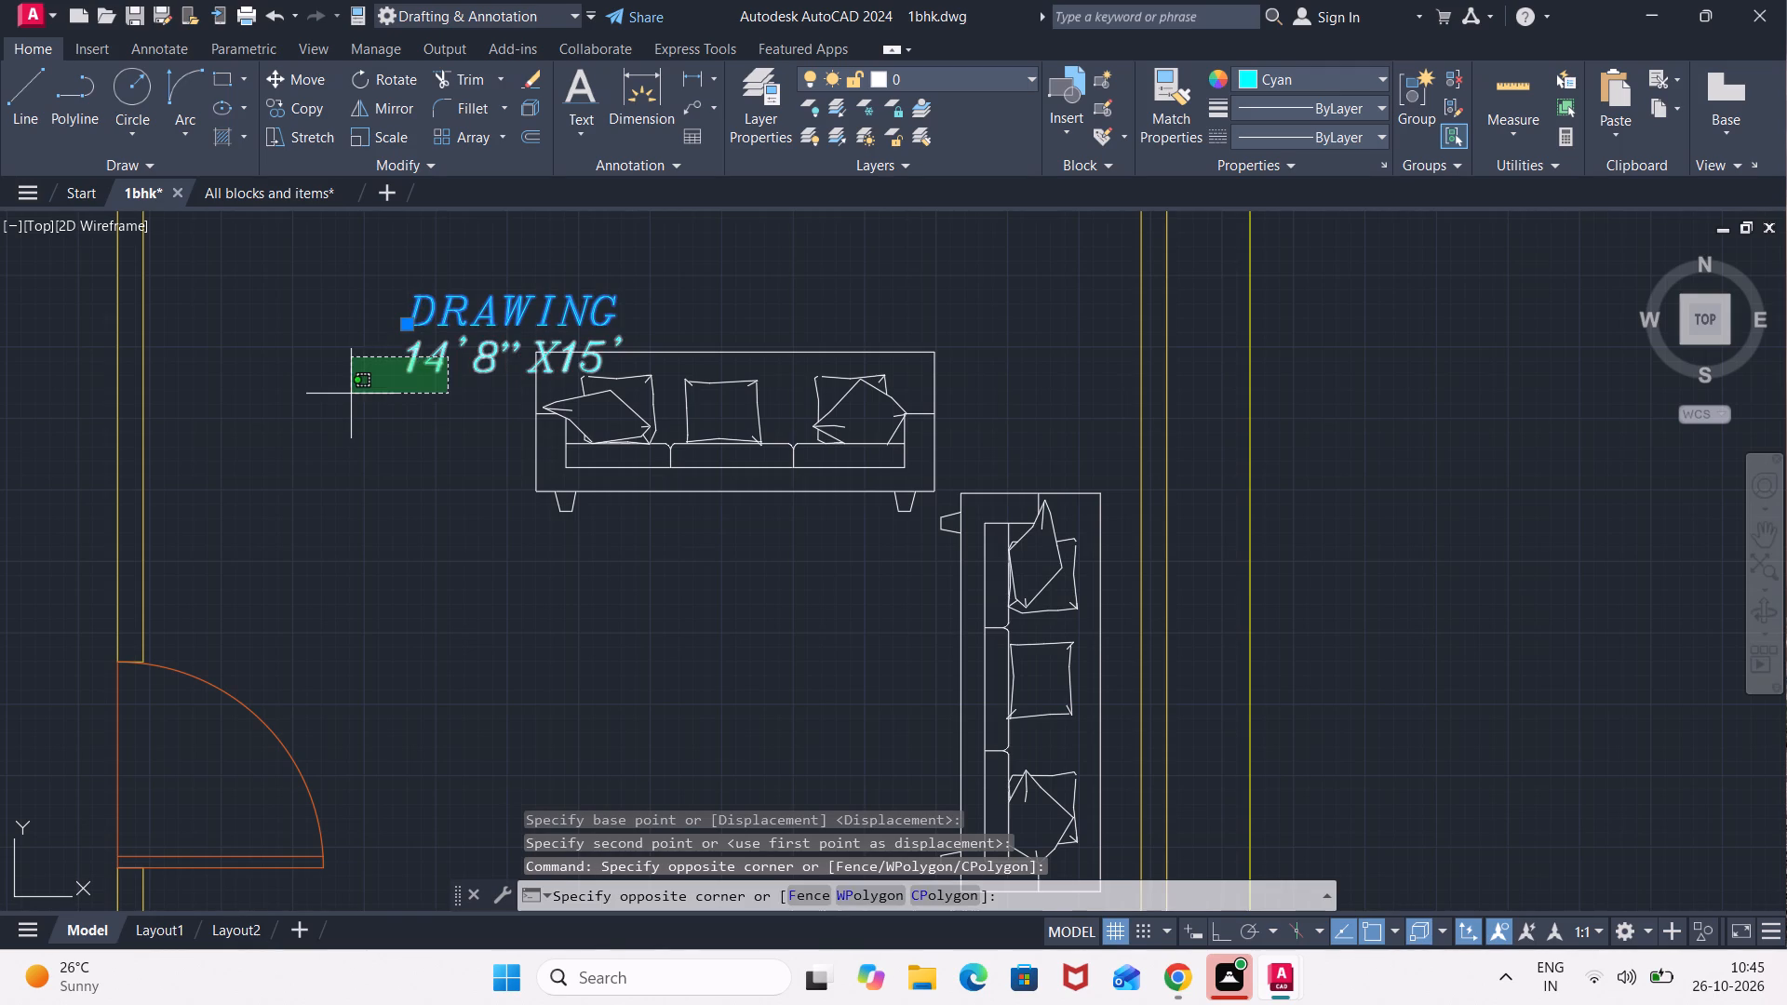
key(m)
key(Return)
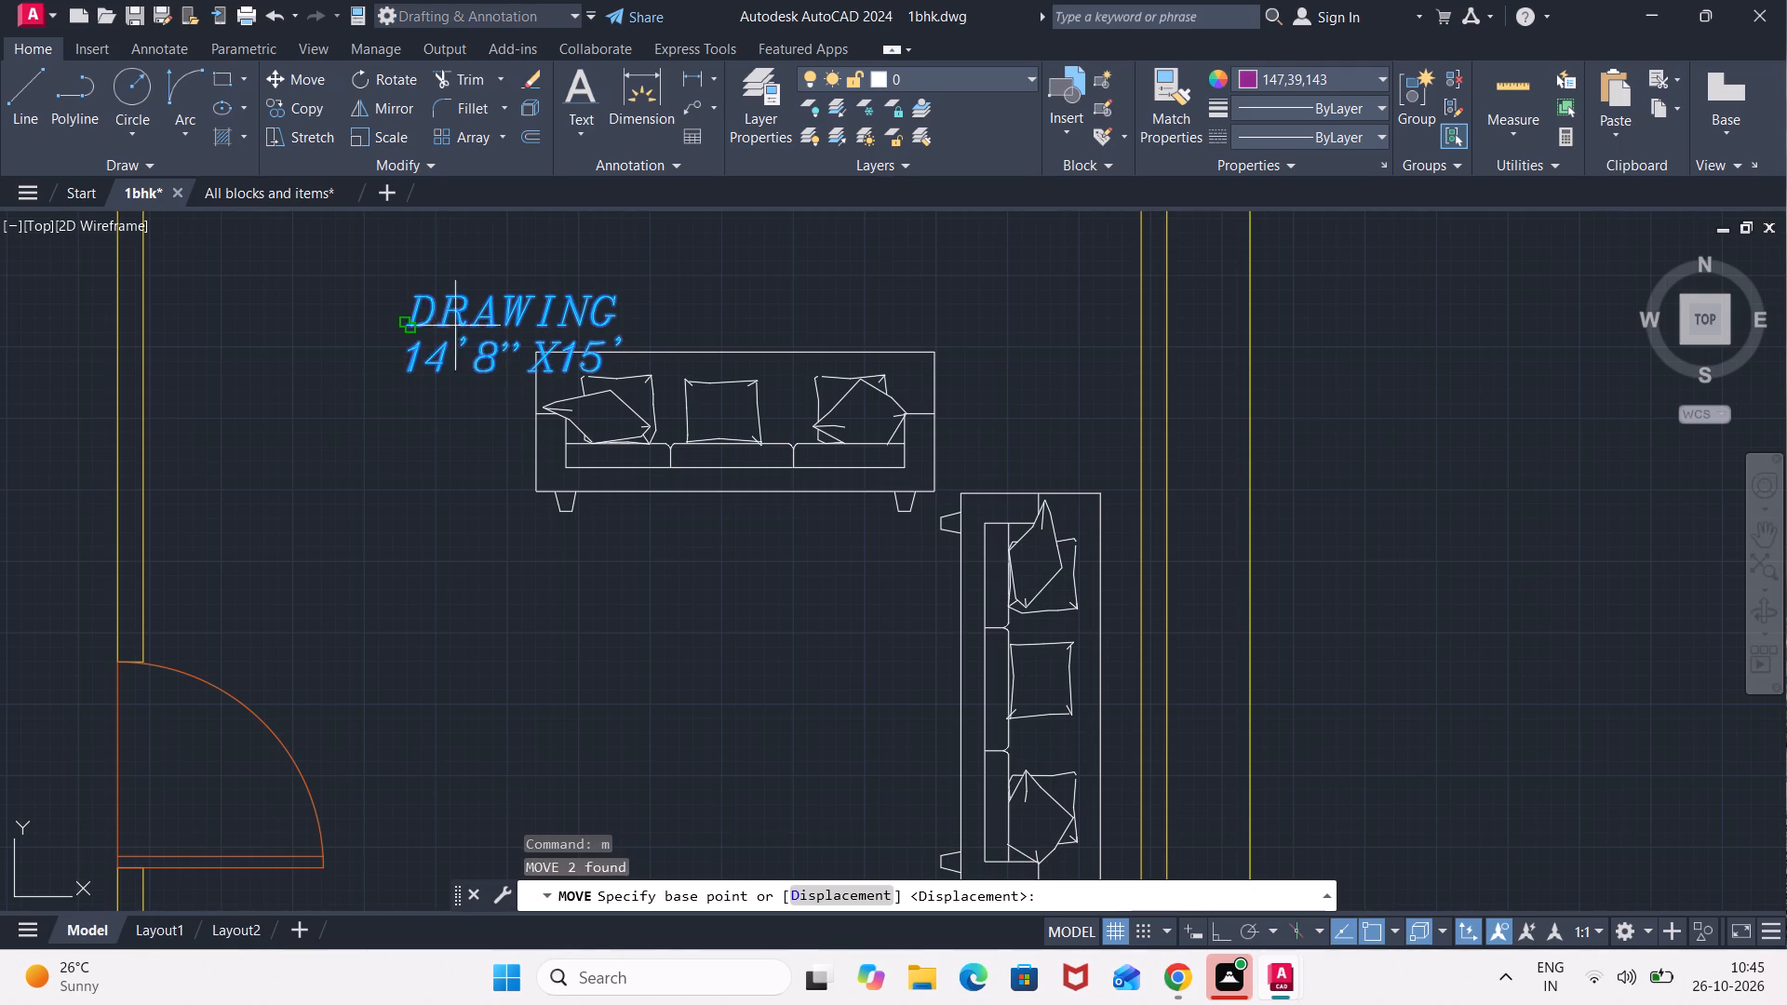
click(477, 309)
middle_drag(515, 252, 468, 361)
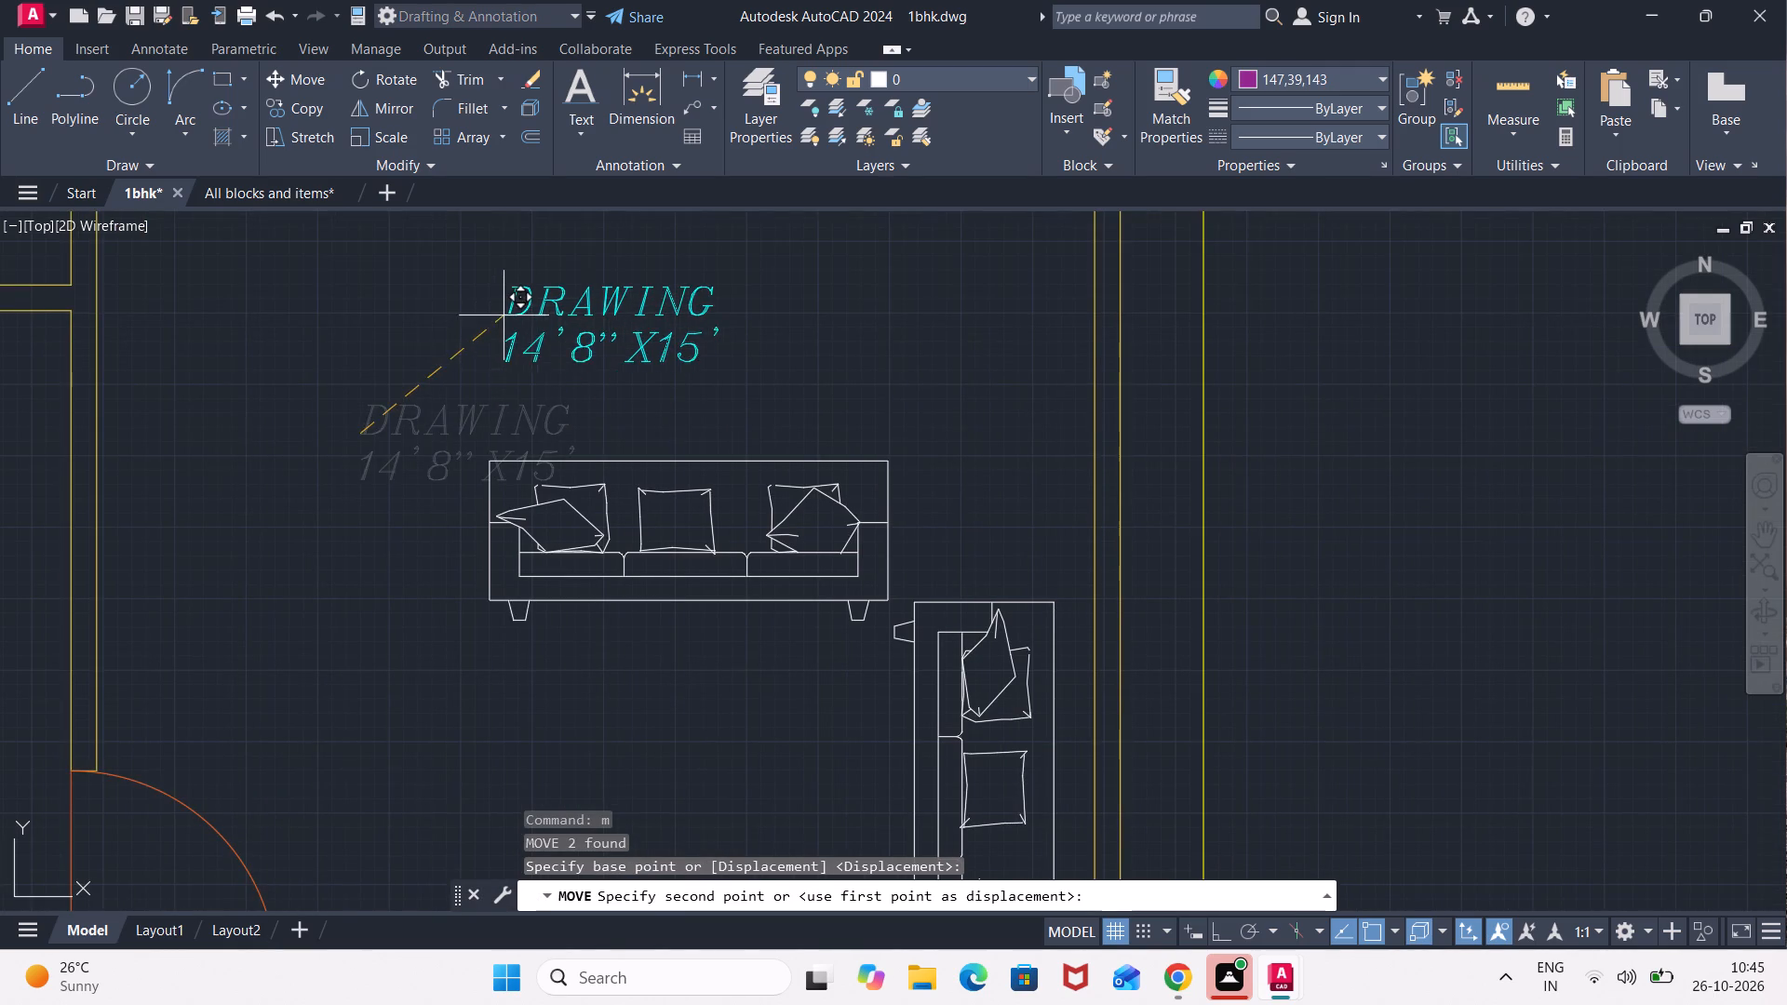
click(511, 311)
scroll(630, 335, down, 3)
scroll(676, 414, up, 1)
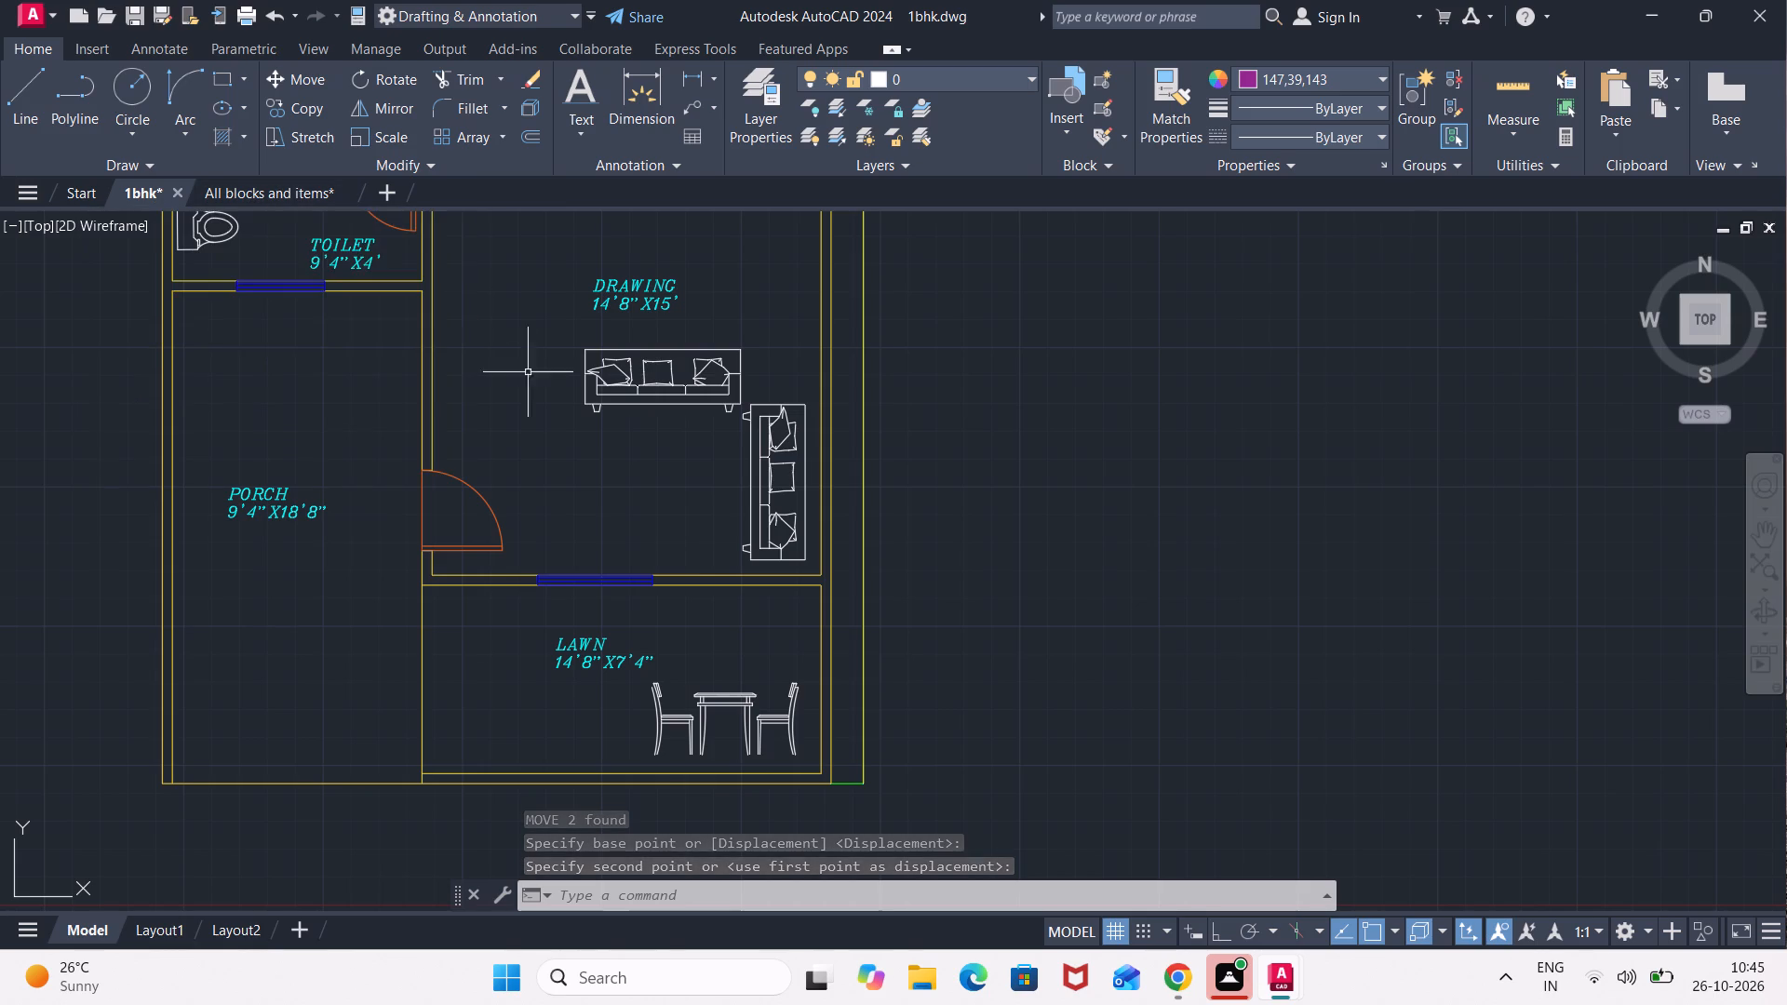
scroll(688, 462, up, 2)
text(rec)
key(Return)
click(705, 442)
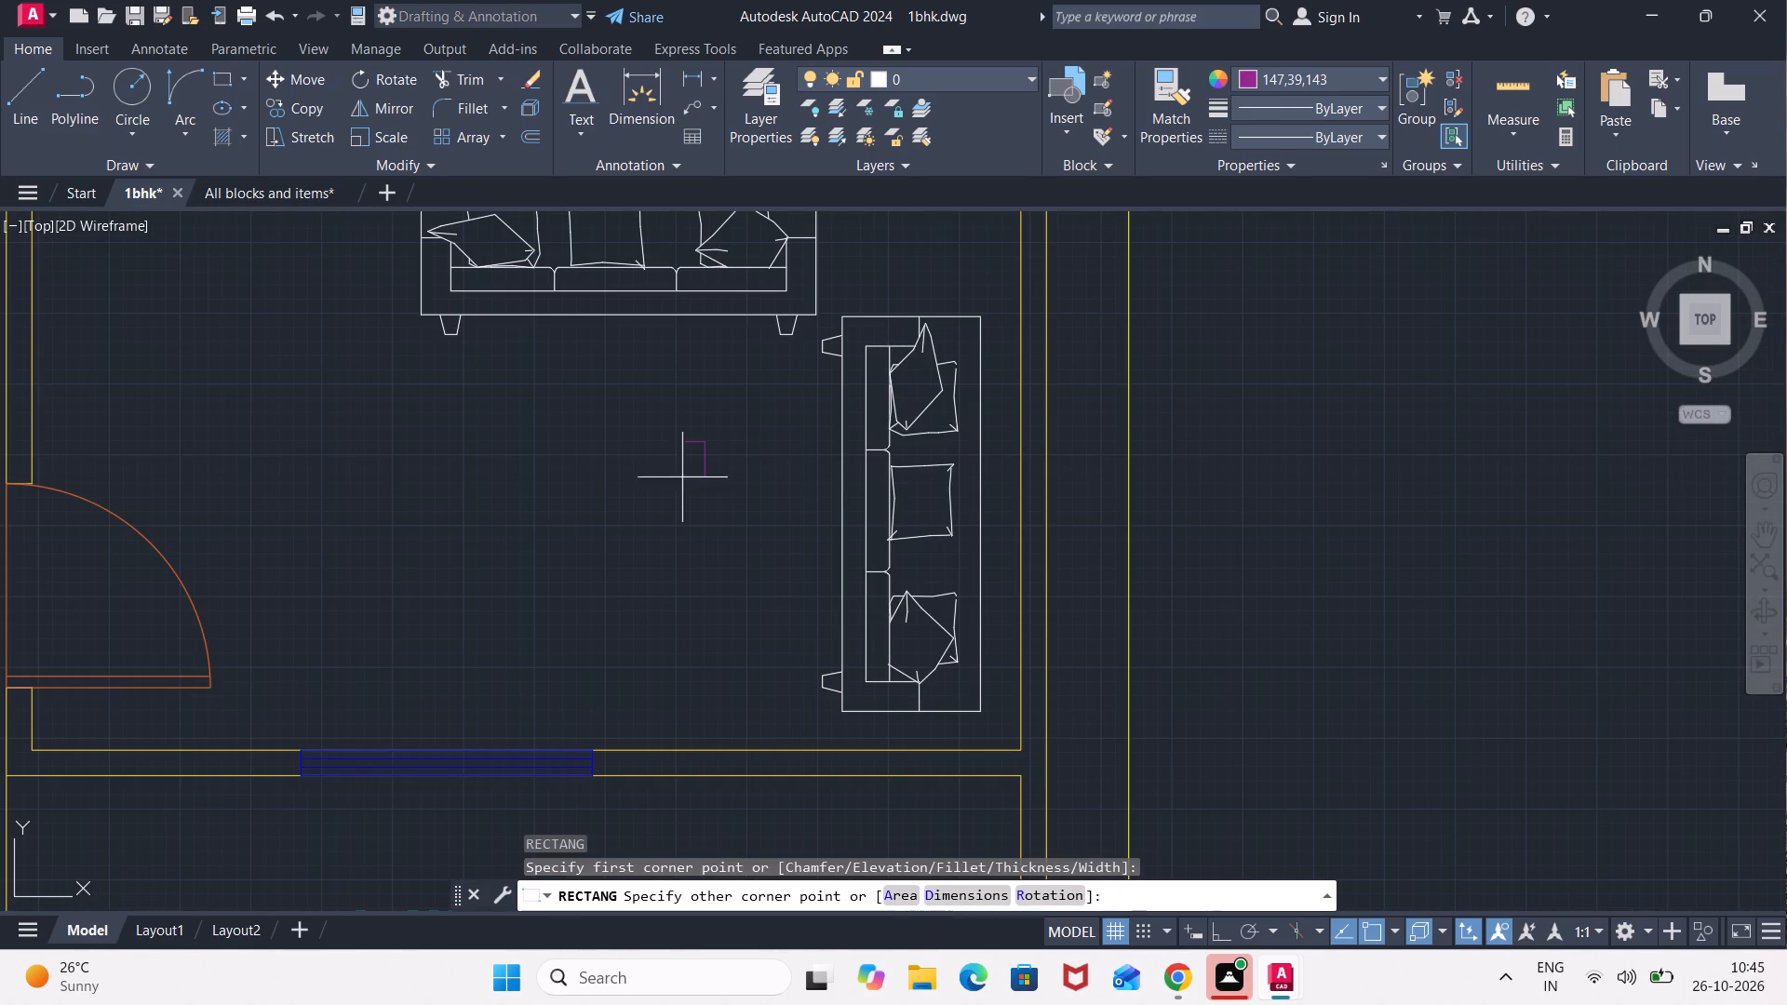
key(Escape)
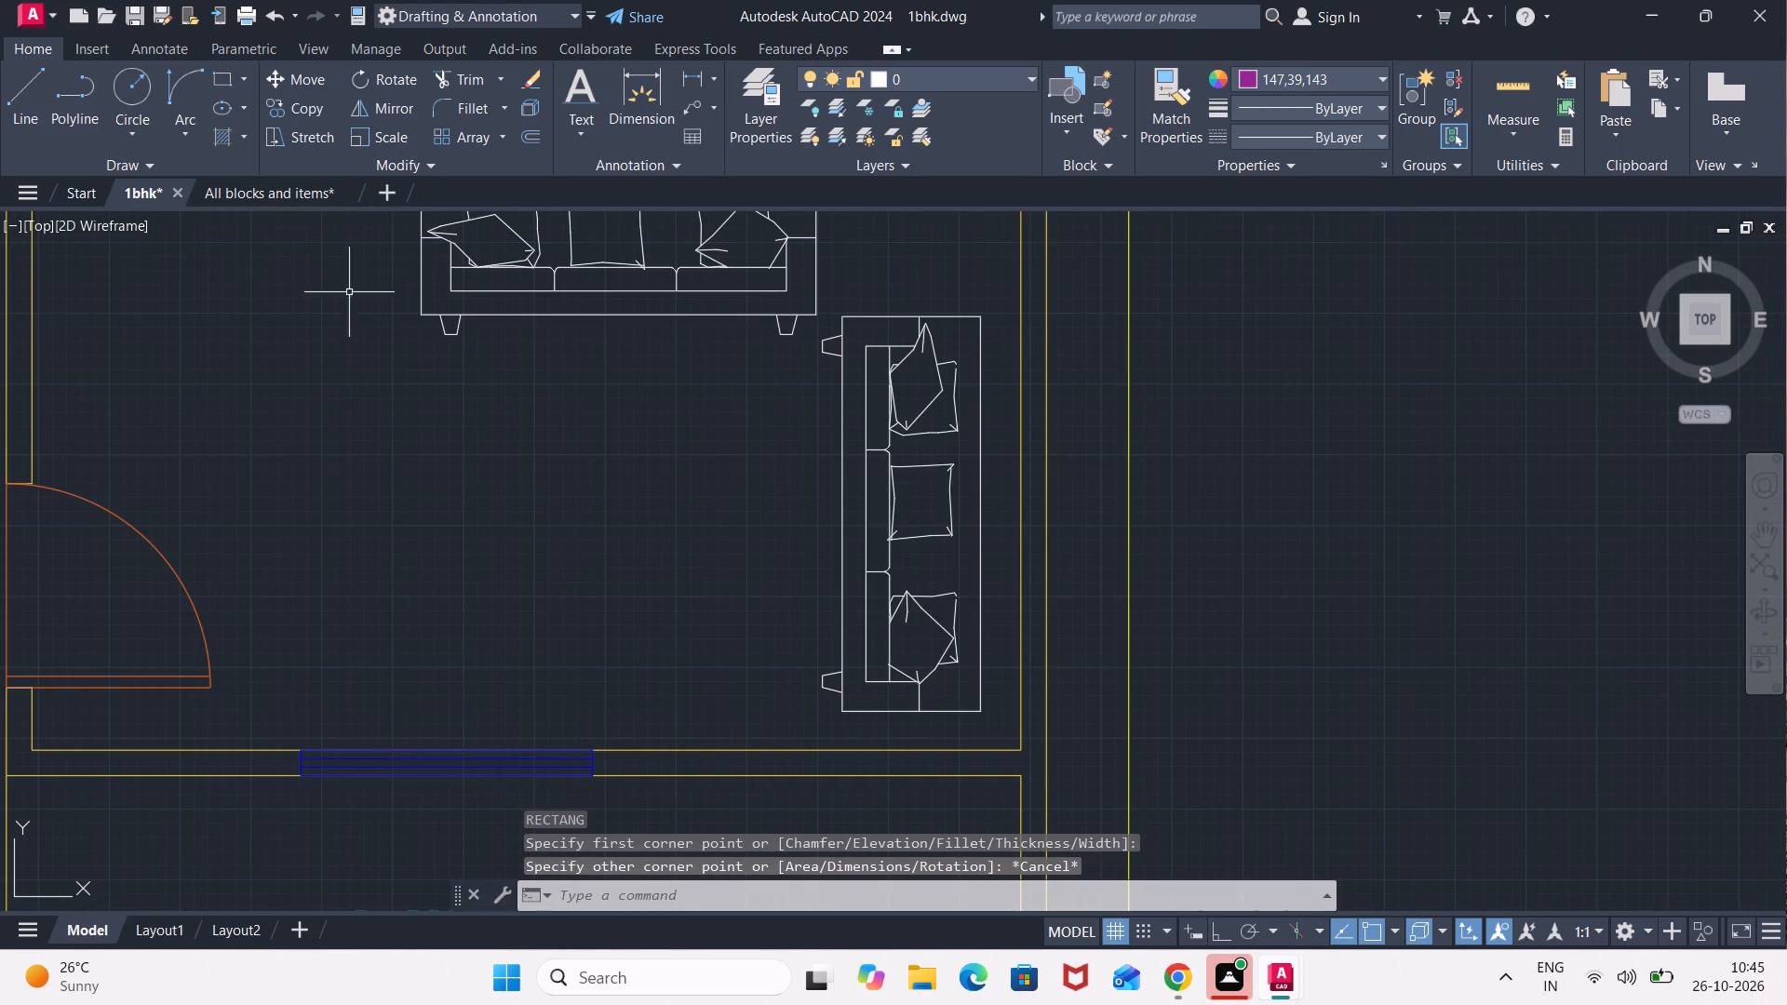
Copy the rectangular wood-grain coffee table from the sofa plan section of the All blocks and items drawing.
click(280, 197)
scroll(944, 537, down, 1)
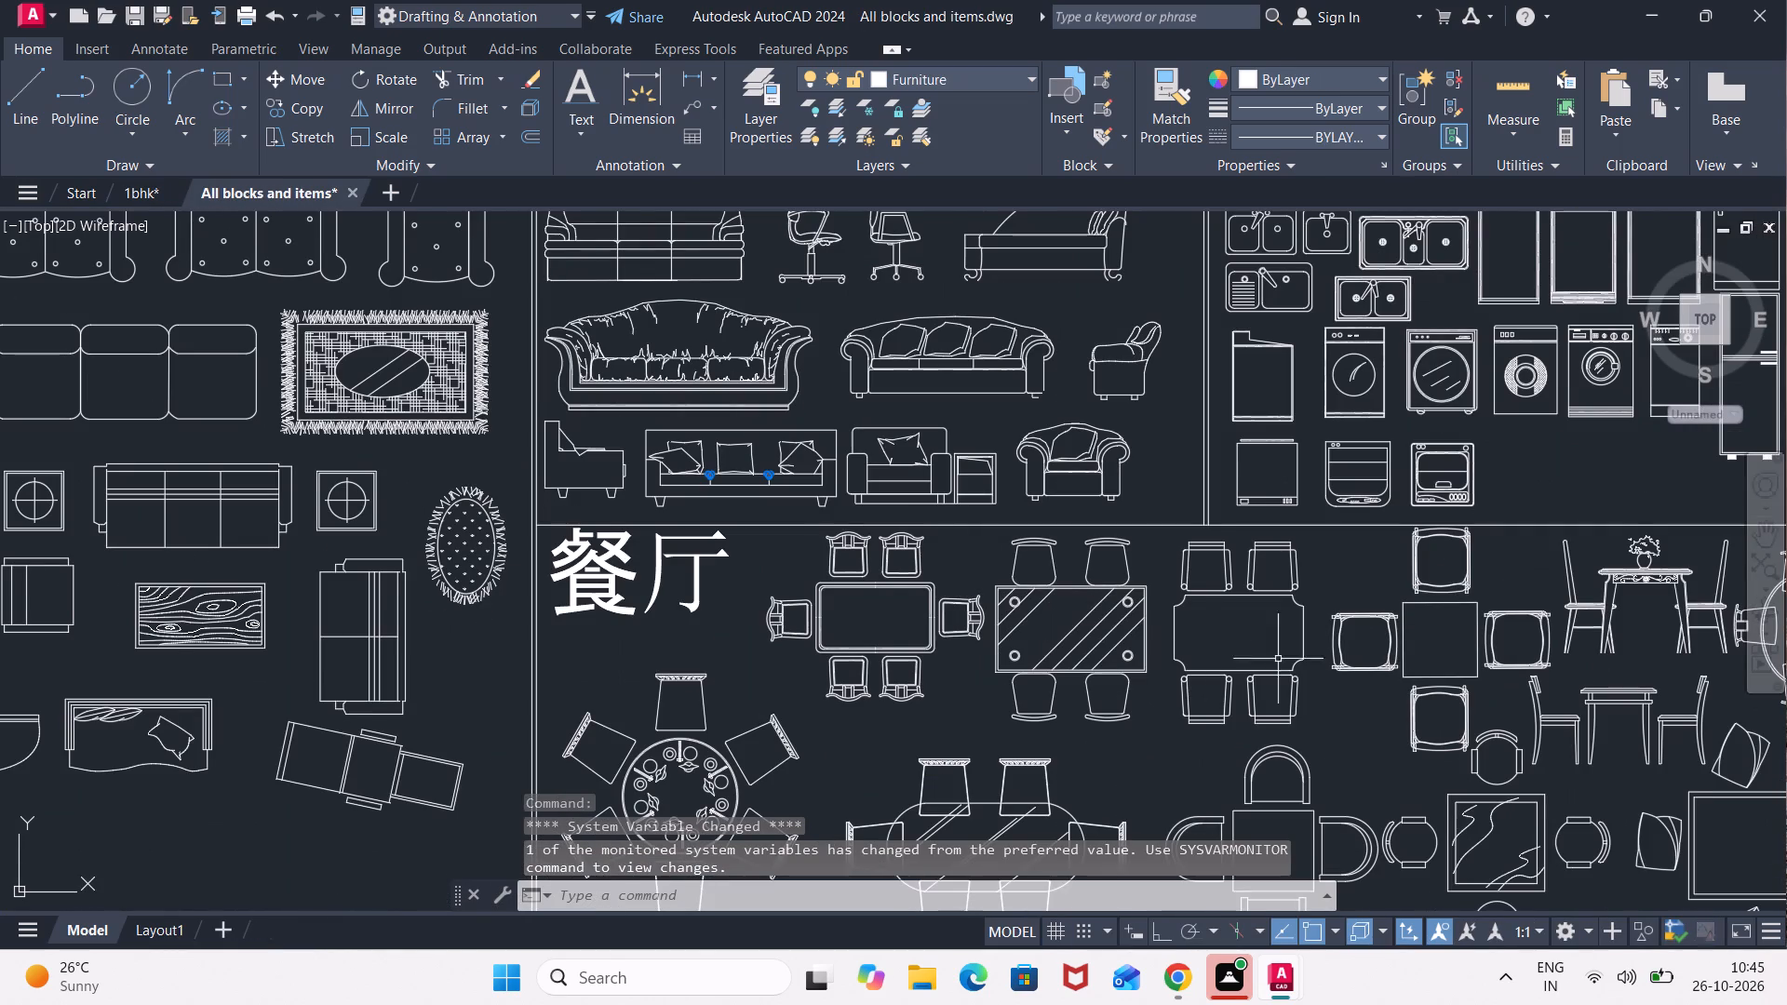
middle_drag(1481, 663, 817, 530)
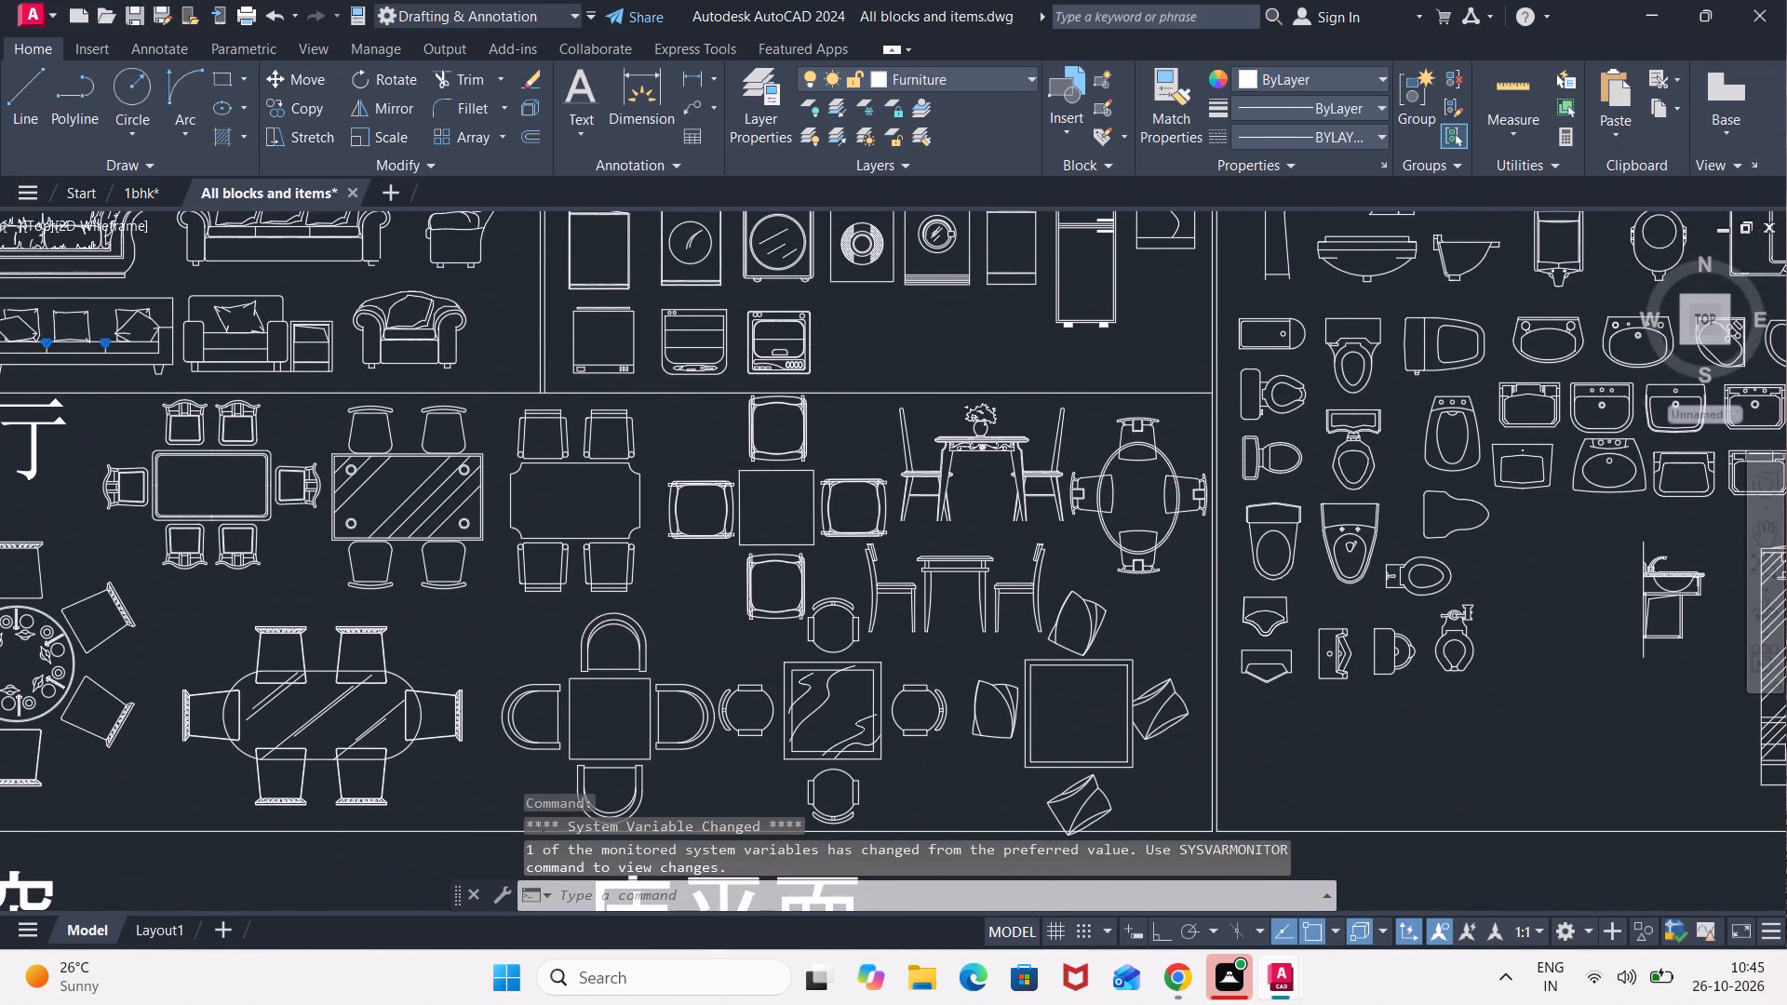
middle_drag(477, 594, 1510, 683)
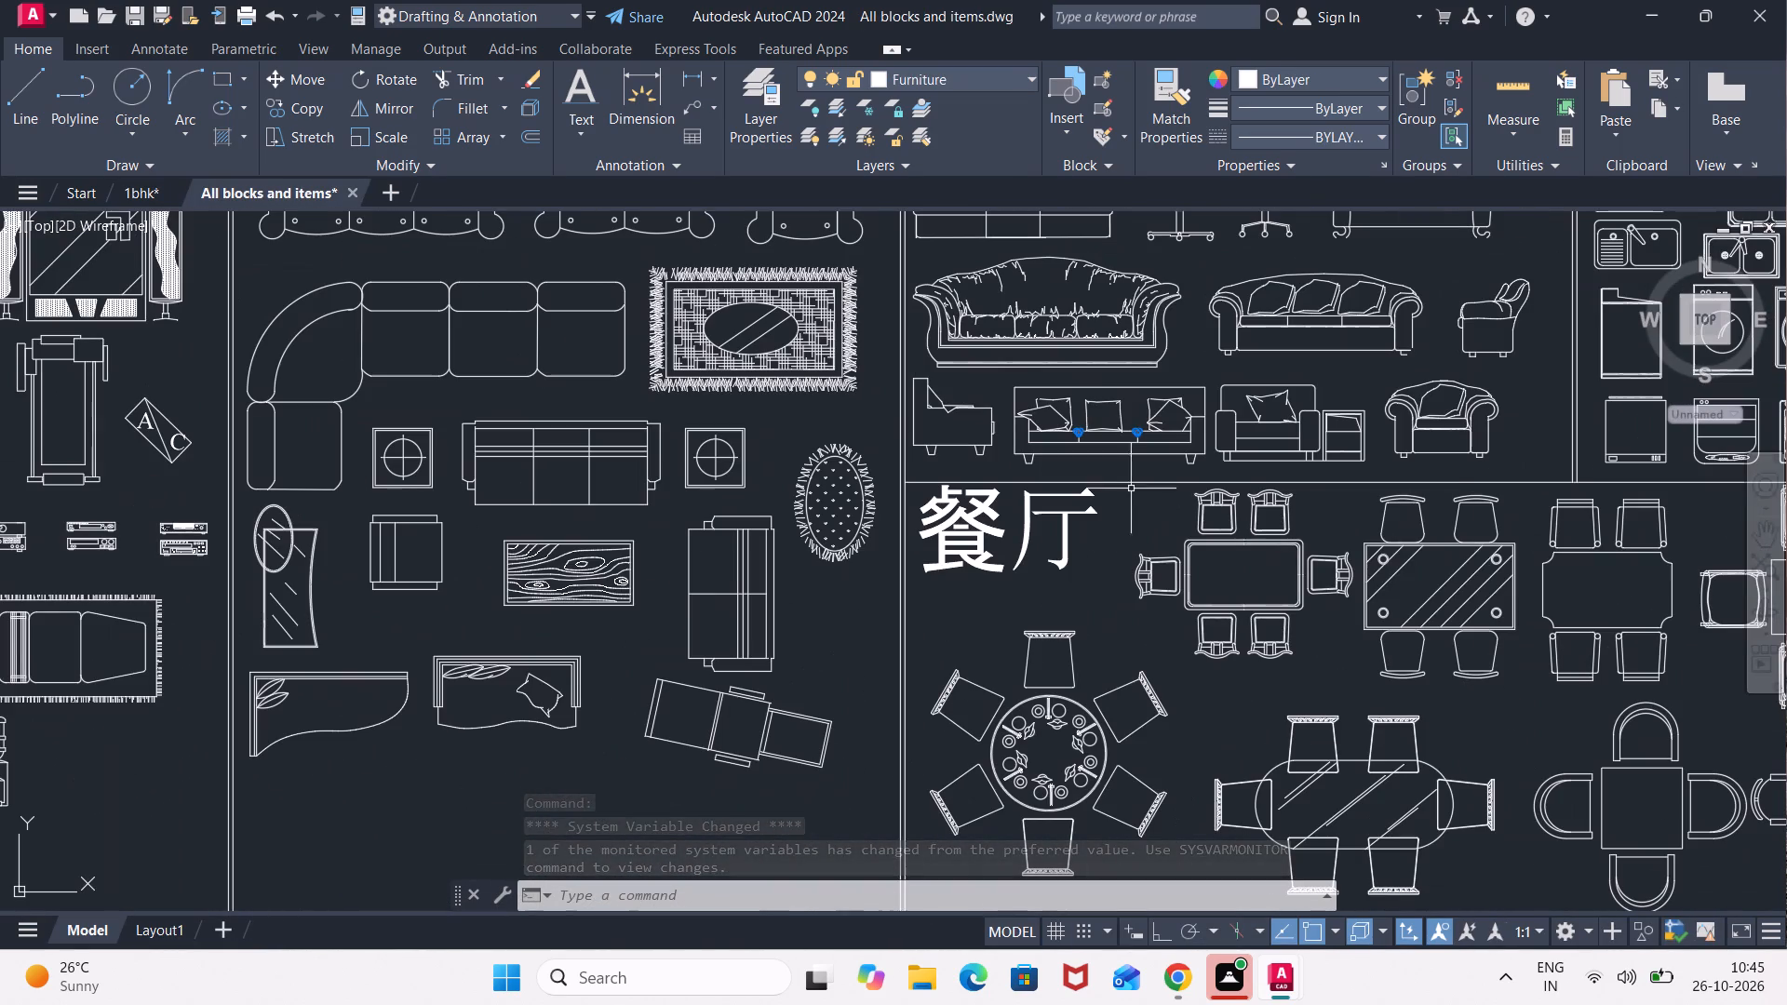
click(652, 530)
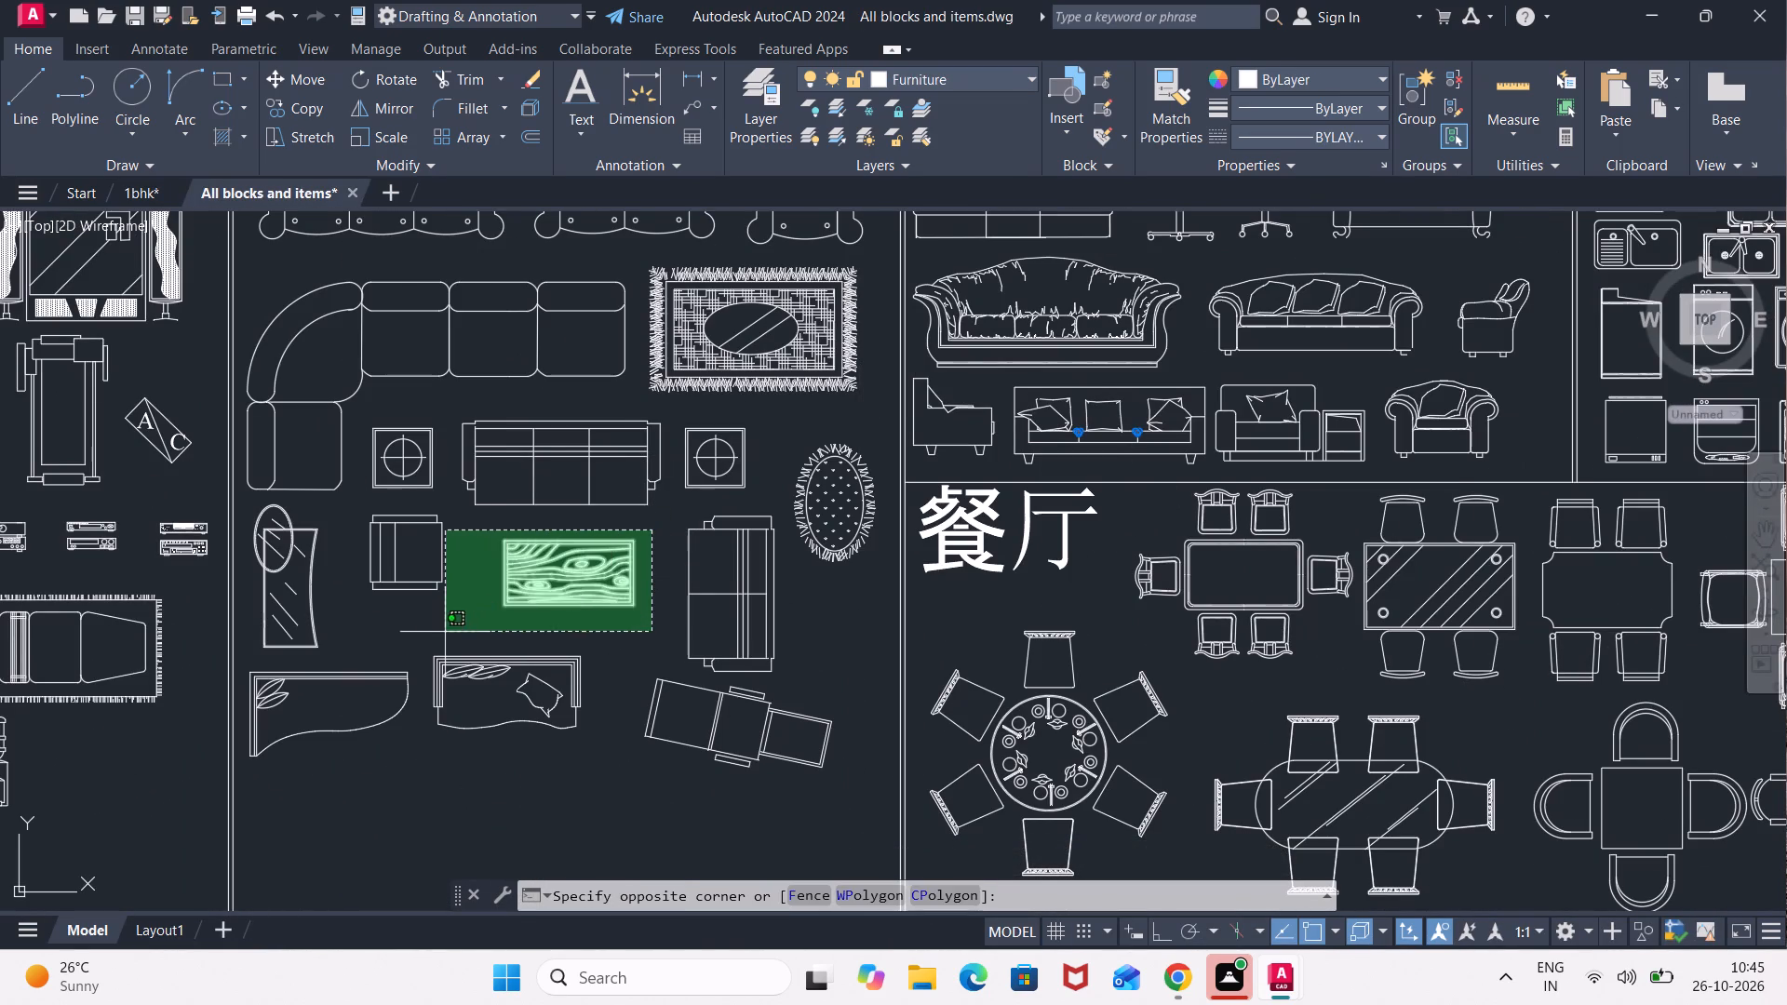
click(445, 632)
key(ctrl+c)
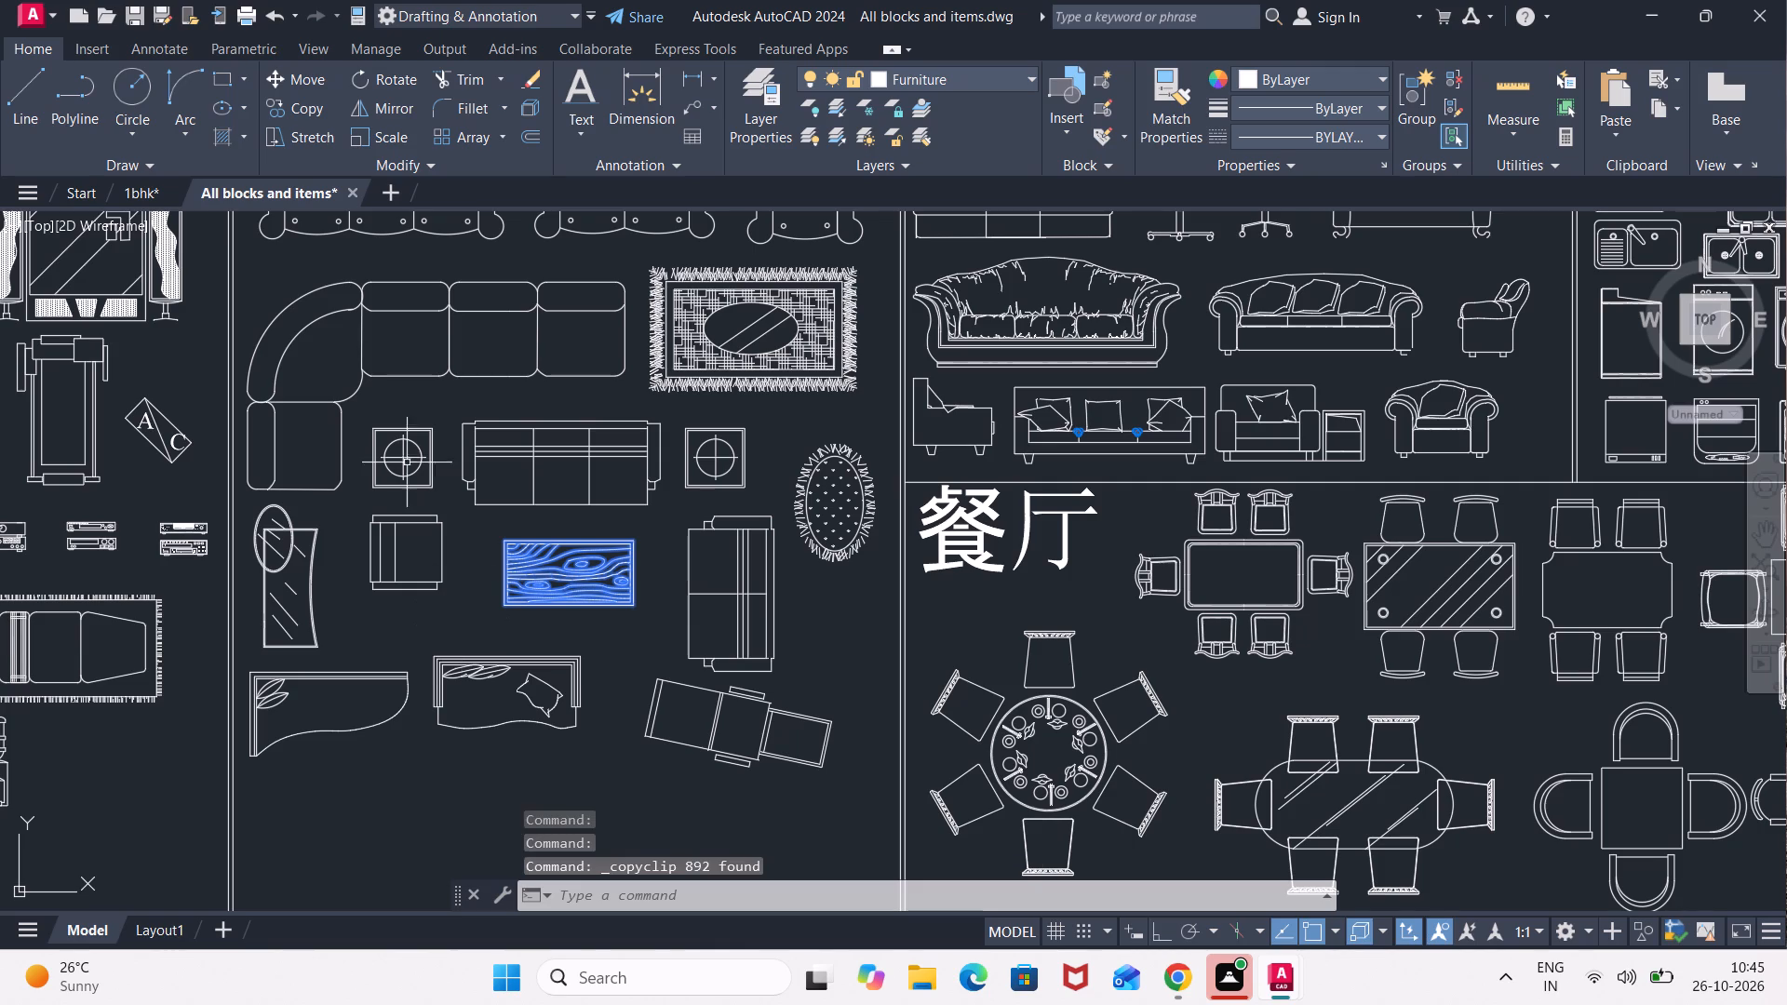
Paste the coffee table rotated 270 degrees into the 1bhk DRAWING room, south of the horizontal sofa and west of the vertical one.
click(139, 194)
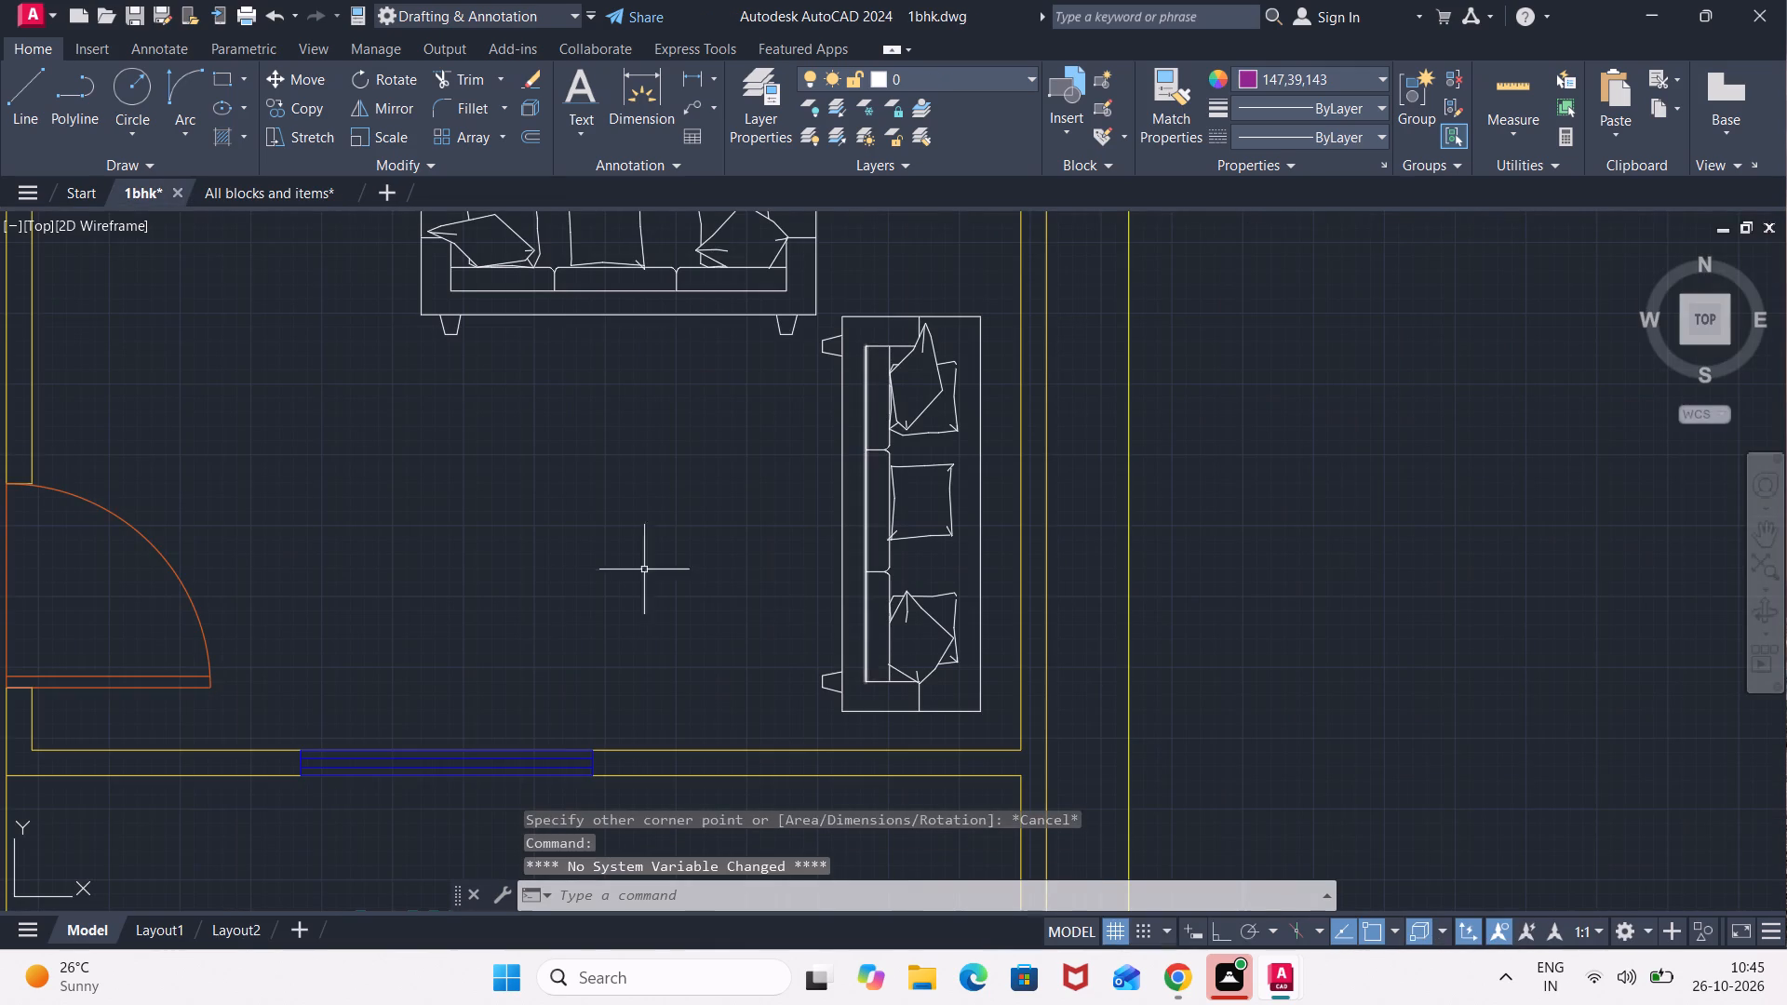
click(606, 569)
key(ctrl+v)
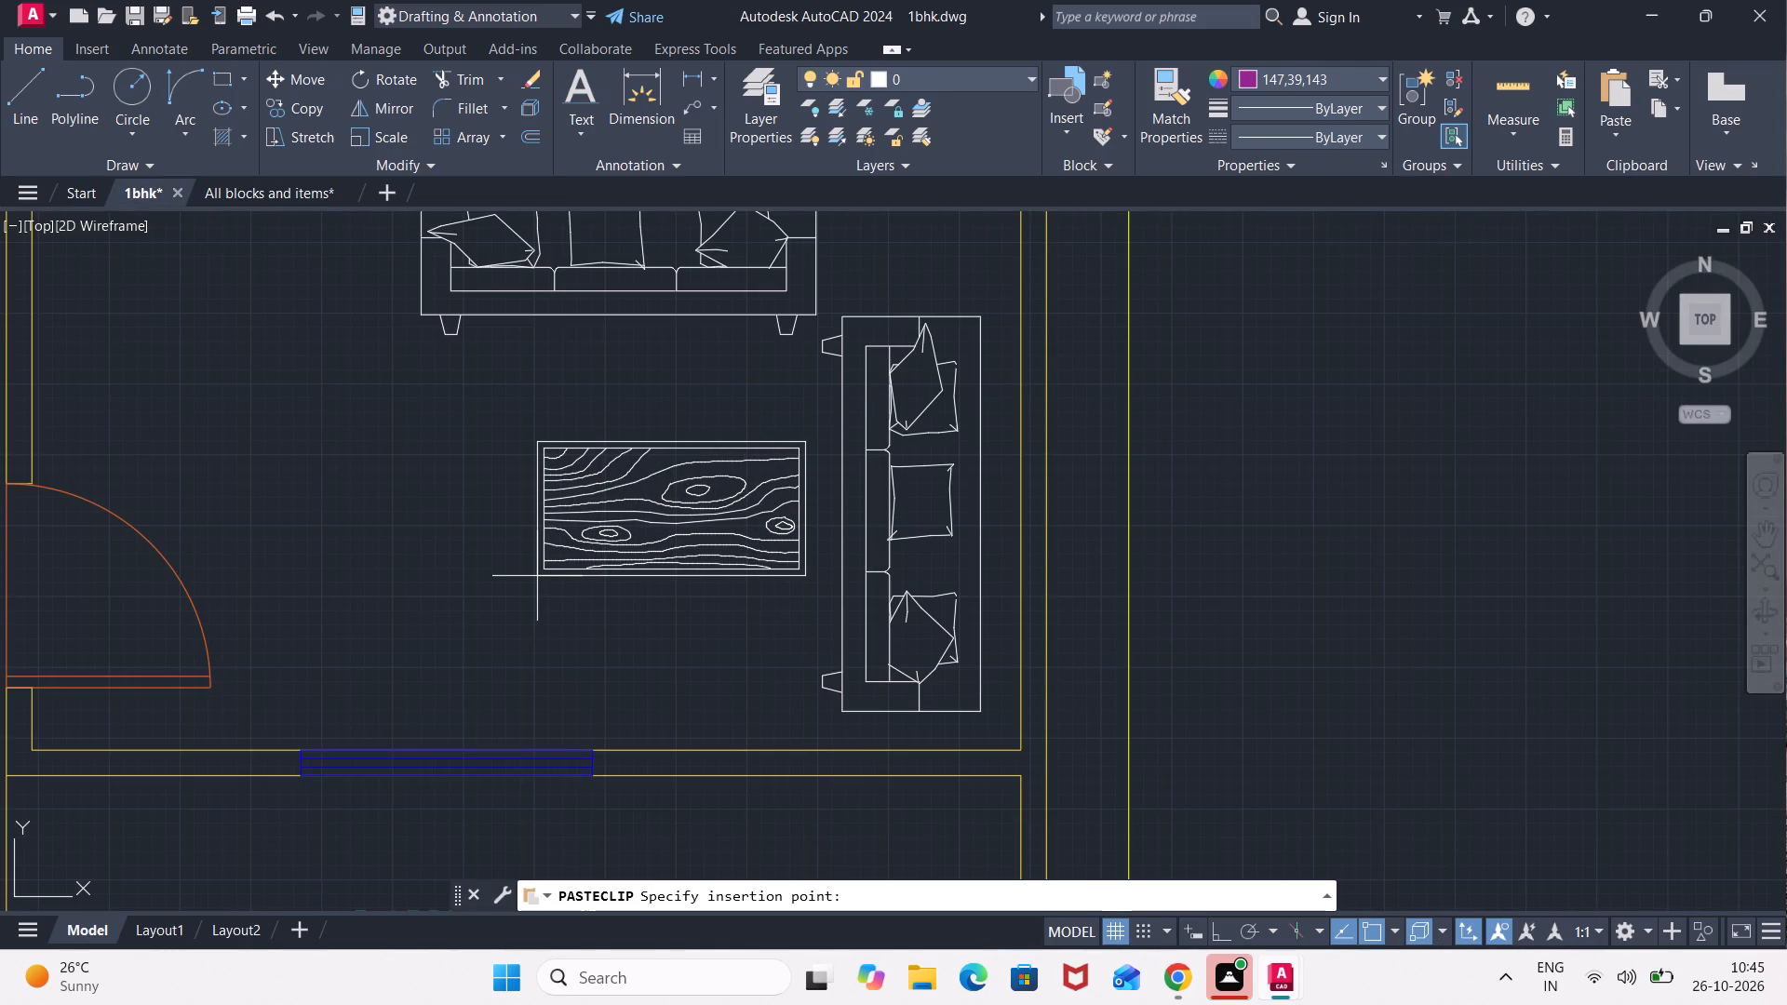
text(ro)
key(Return)
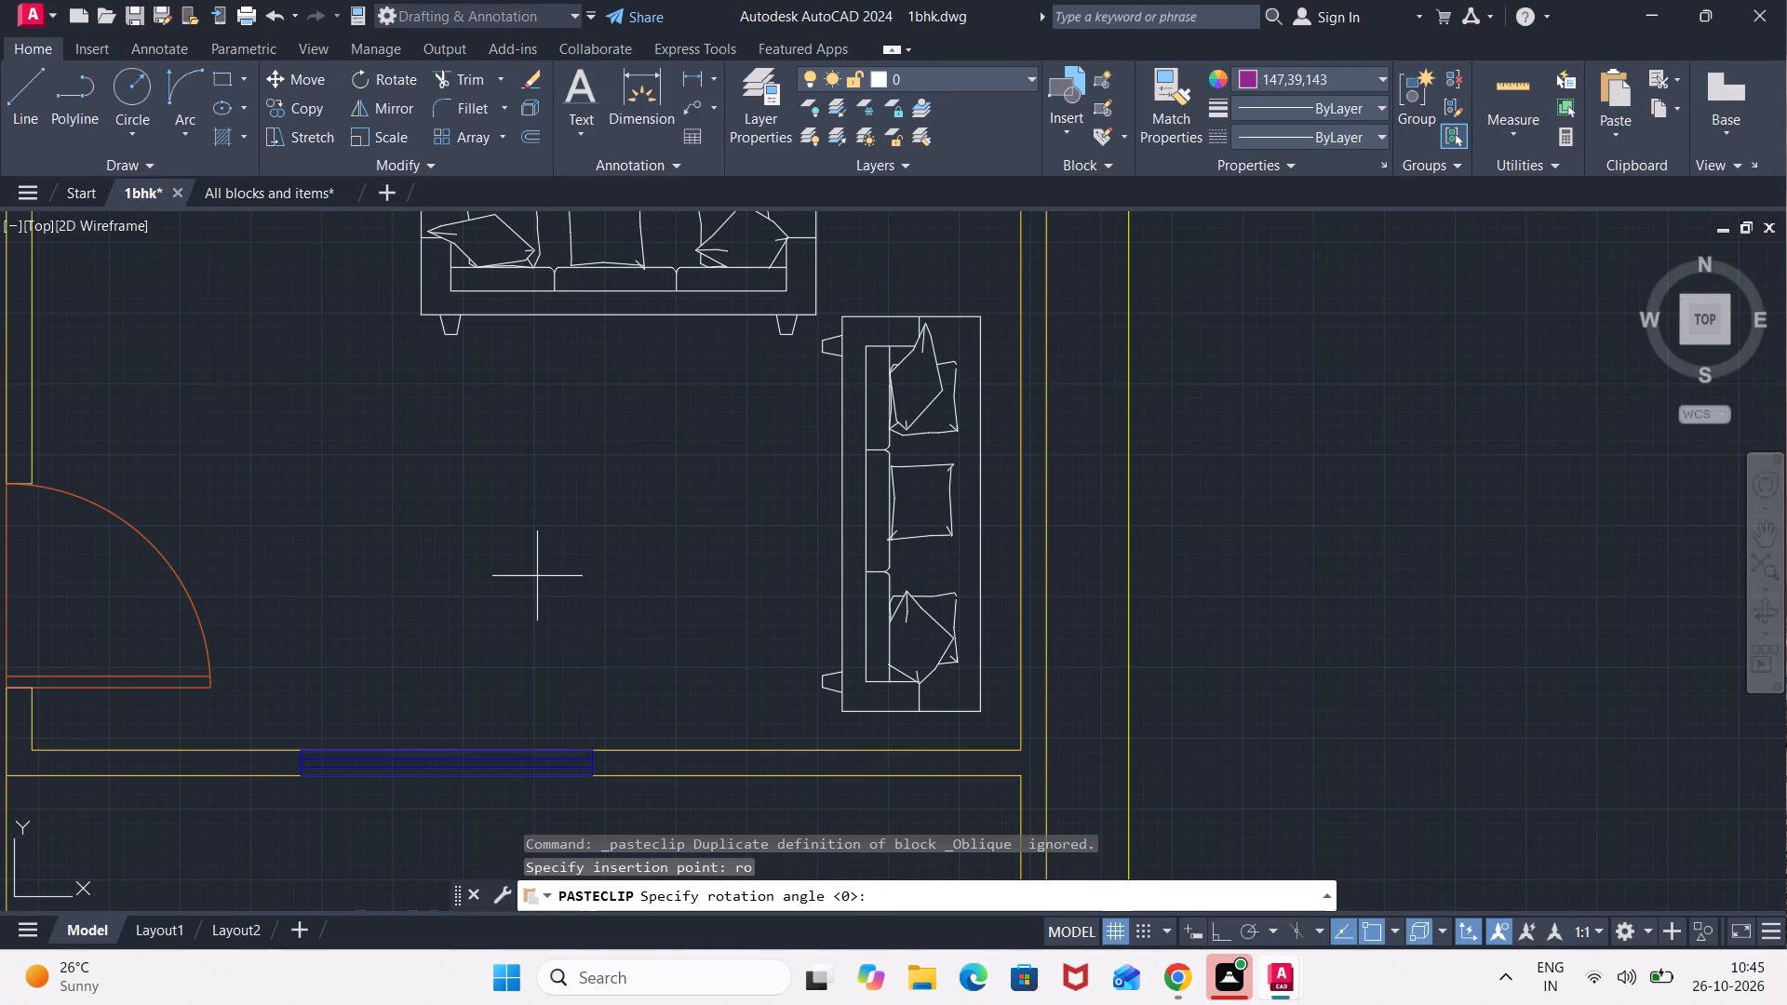
text(270)
key(Return)
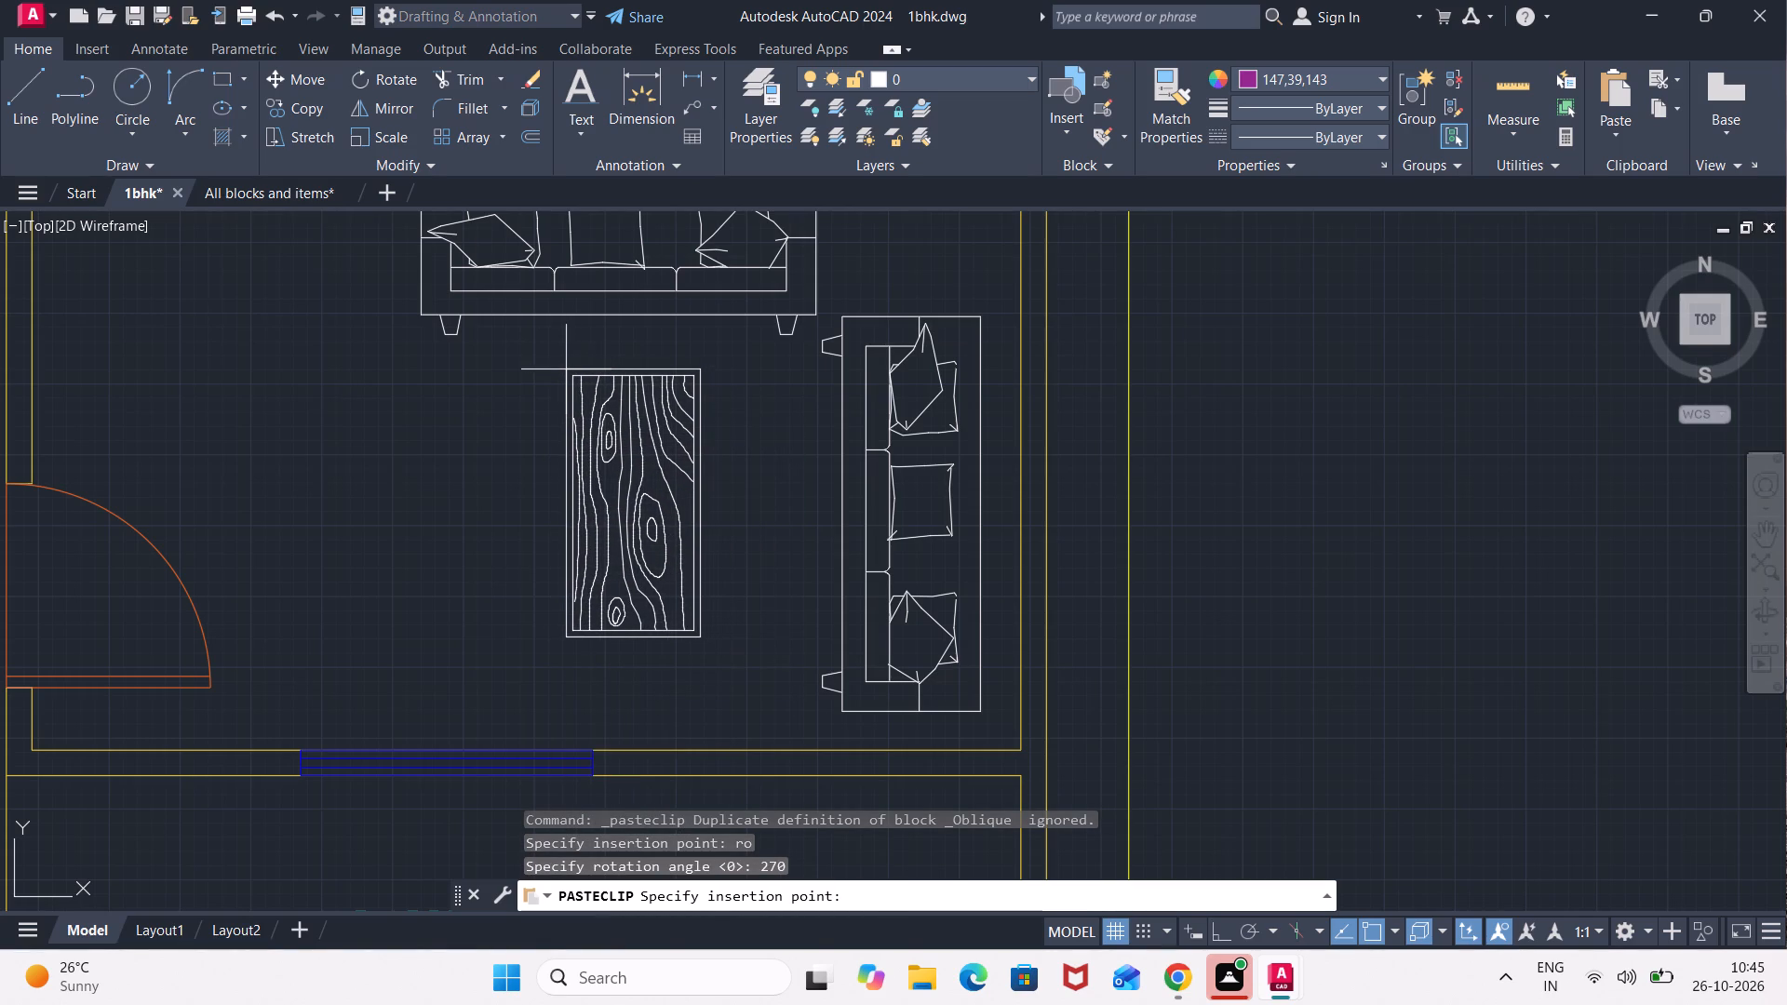
click(563, 379)
Copy the round dining table with six chairs from the dining section of the All blocks and items drawing.
scroll(564, 400, down, 2)
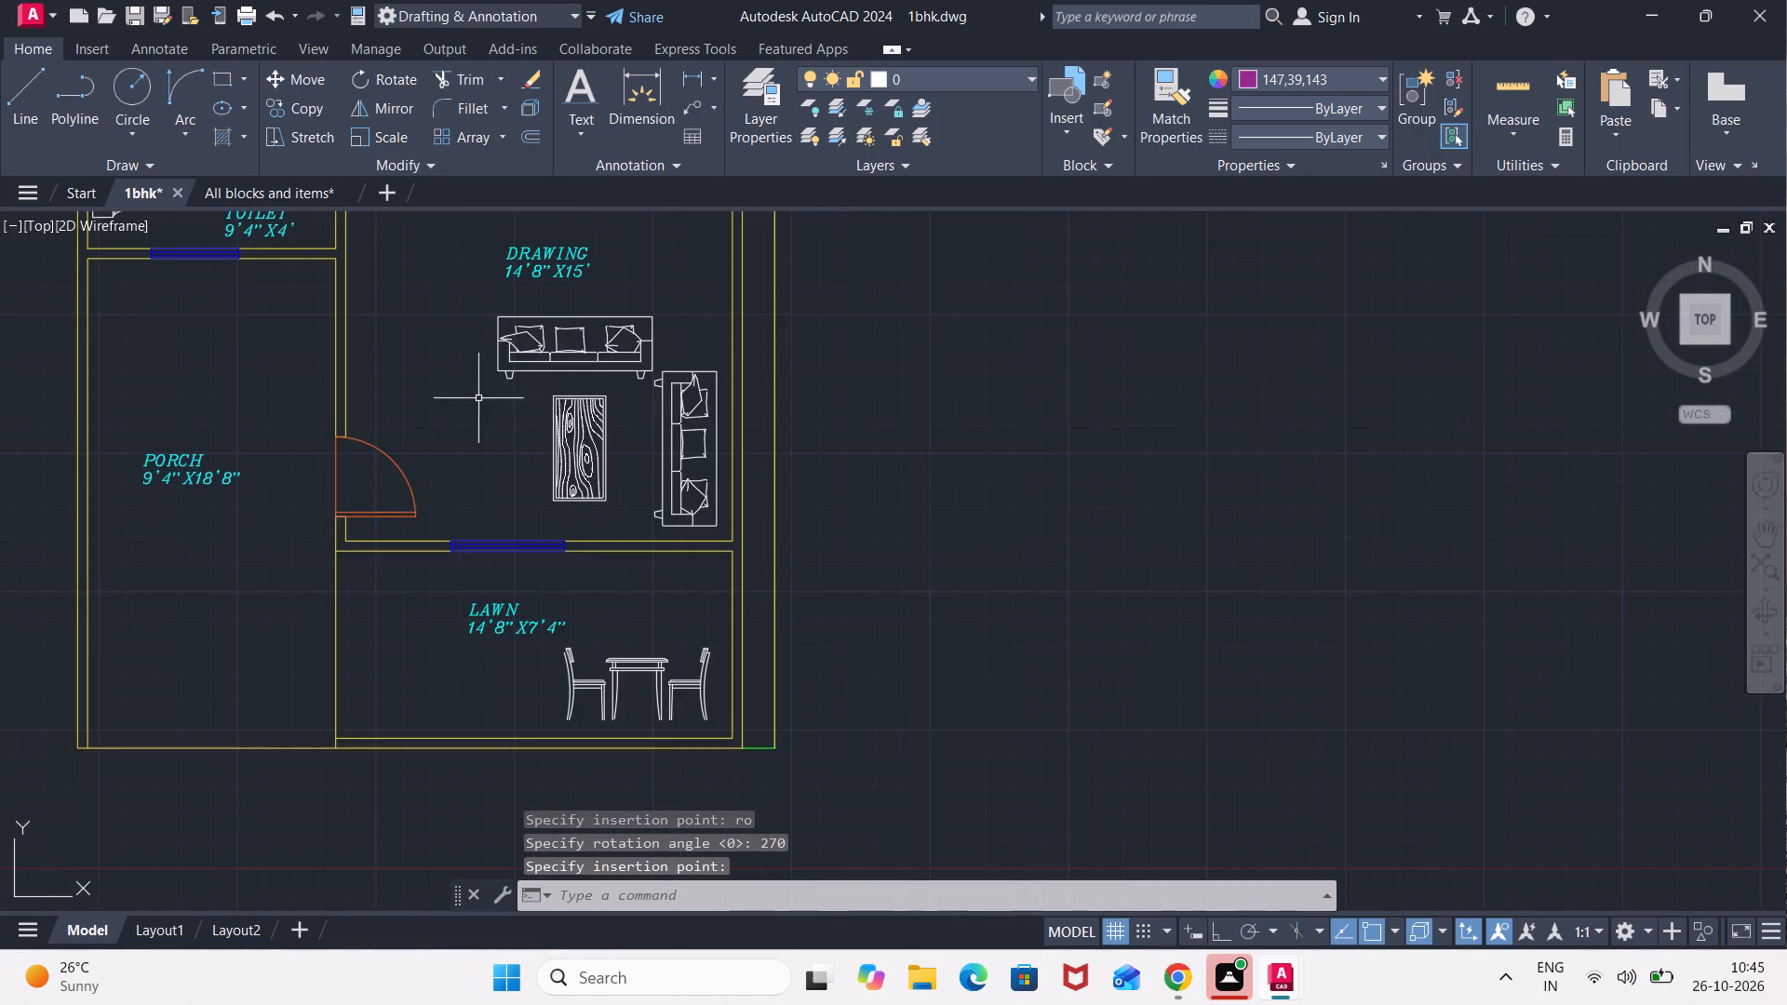
middle_drag(472, 396, 544, 583)
middle_drag(715, 428, 727, 522)
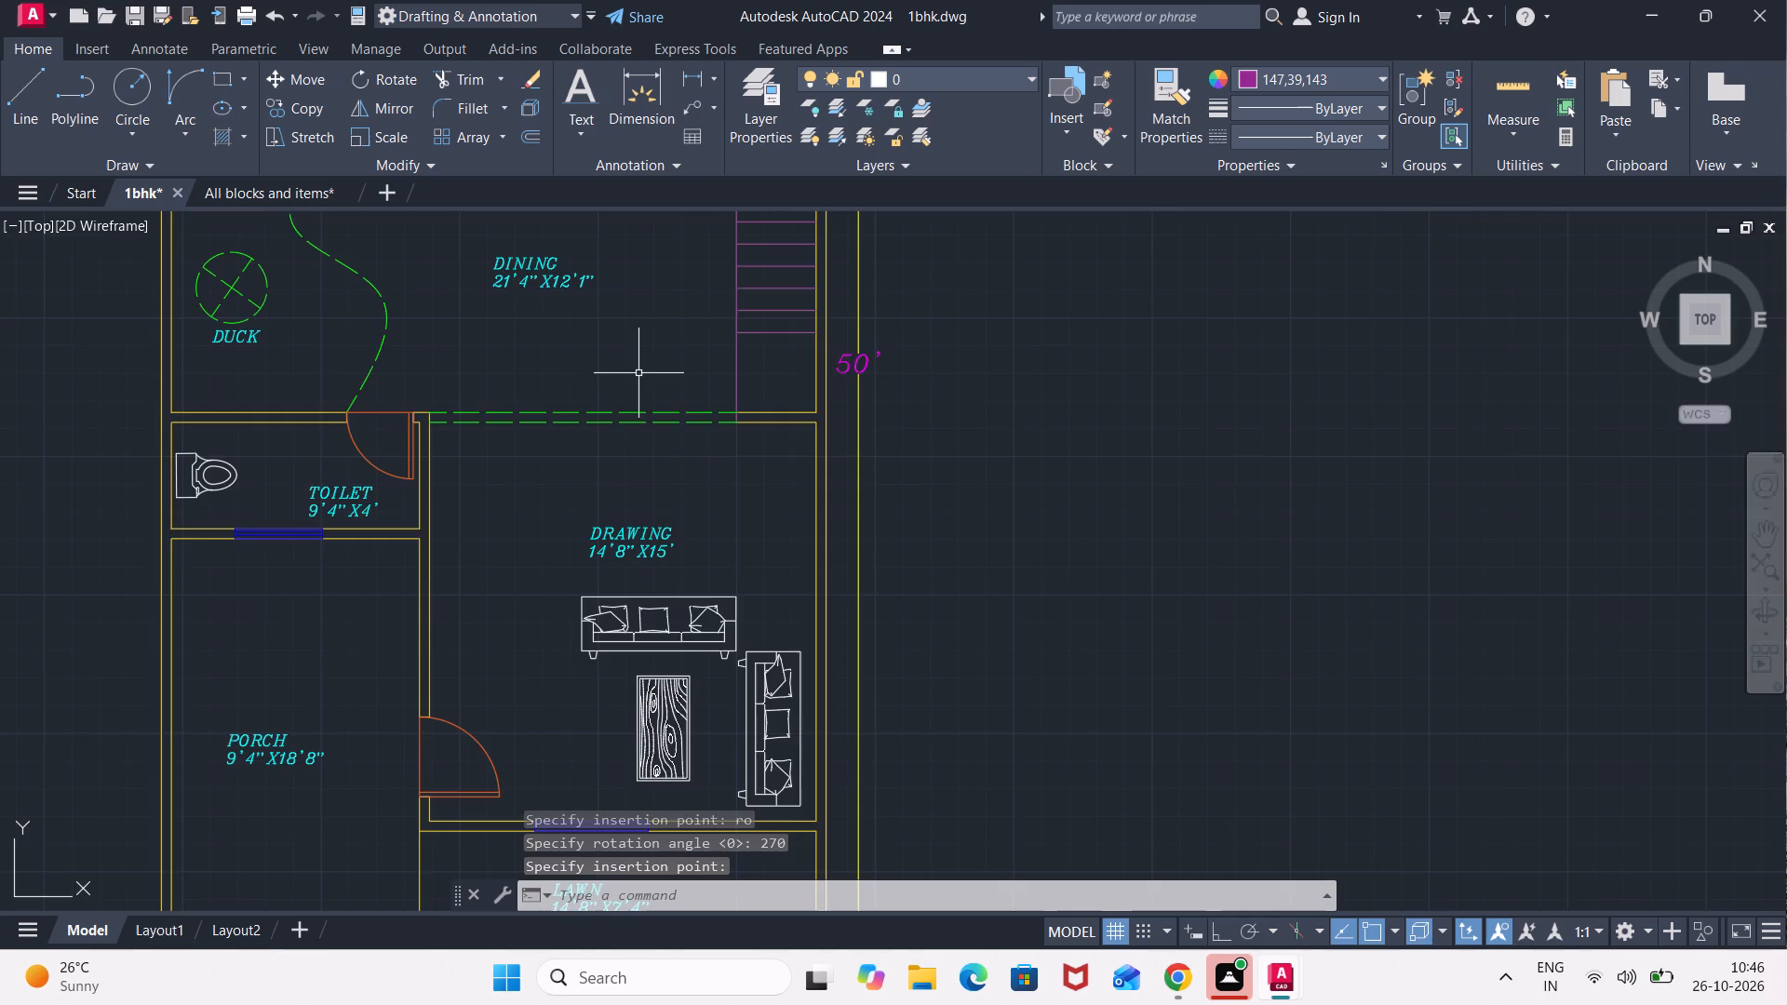
middle_drag(638, 373, 715, 598)
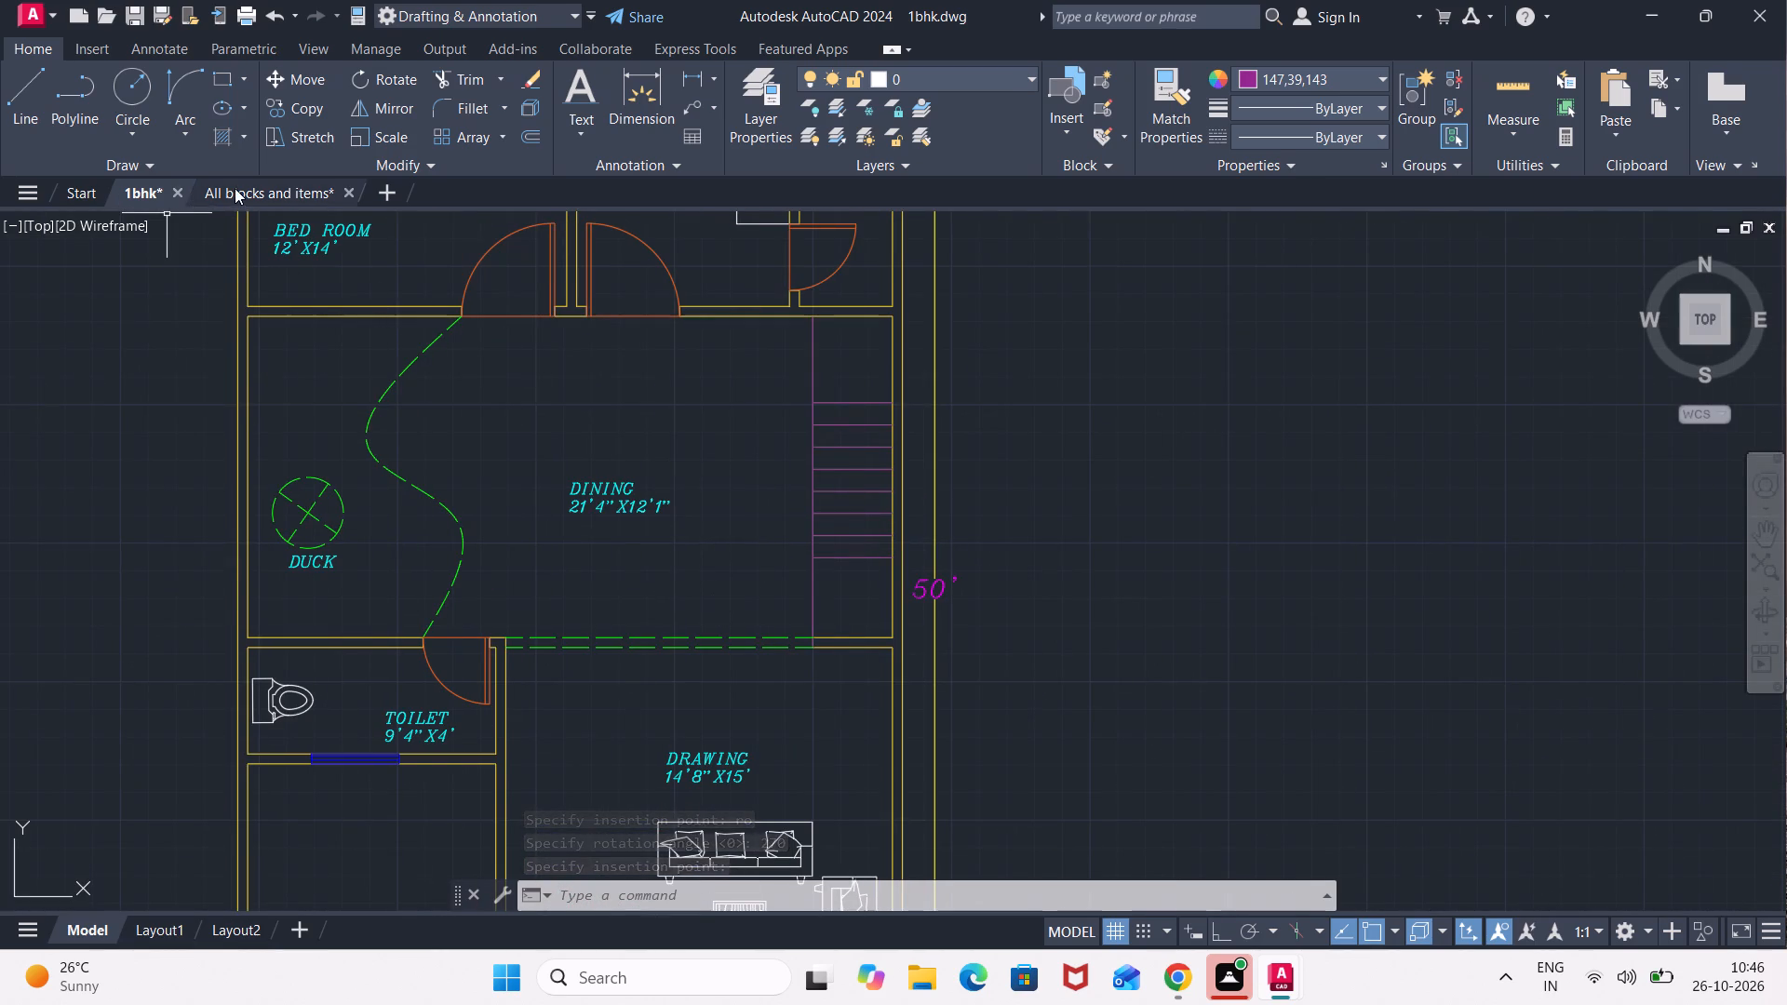
click(235, 188)
scroll(1128, 635, down, 2)
middle_drag(1207, 665, 985, 537)
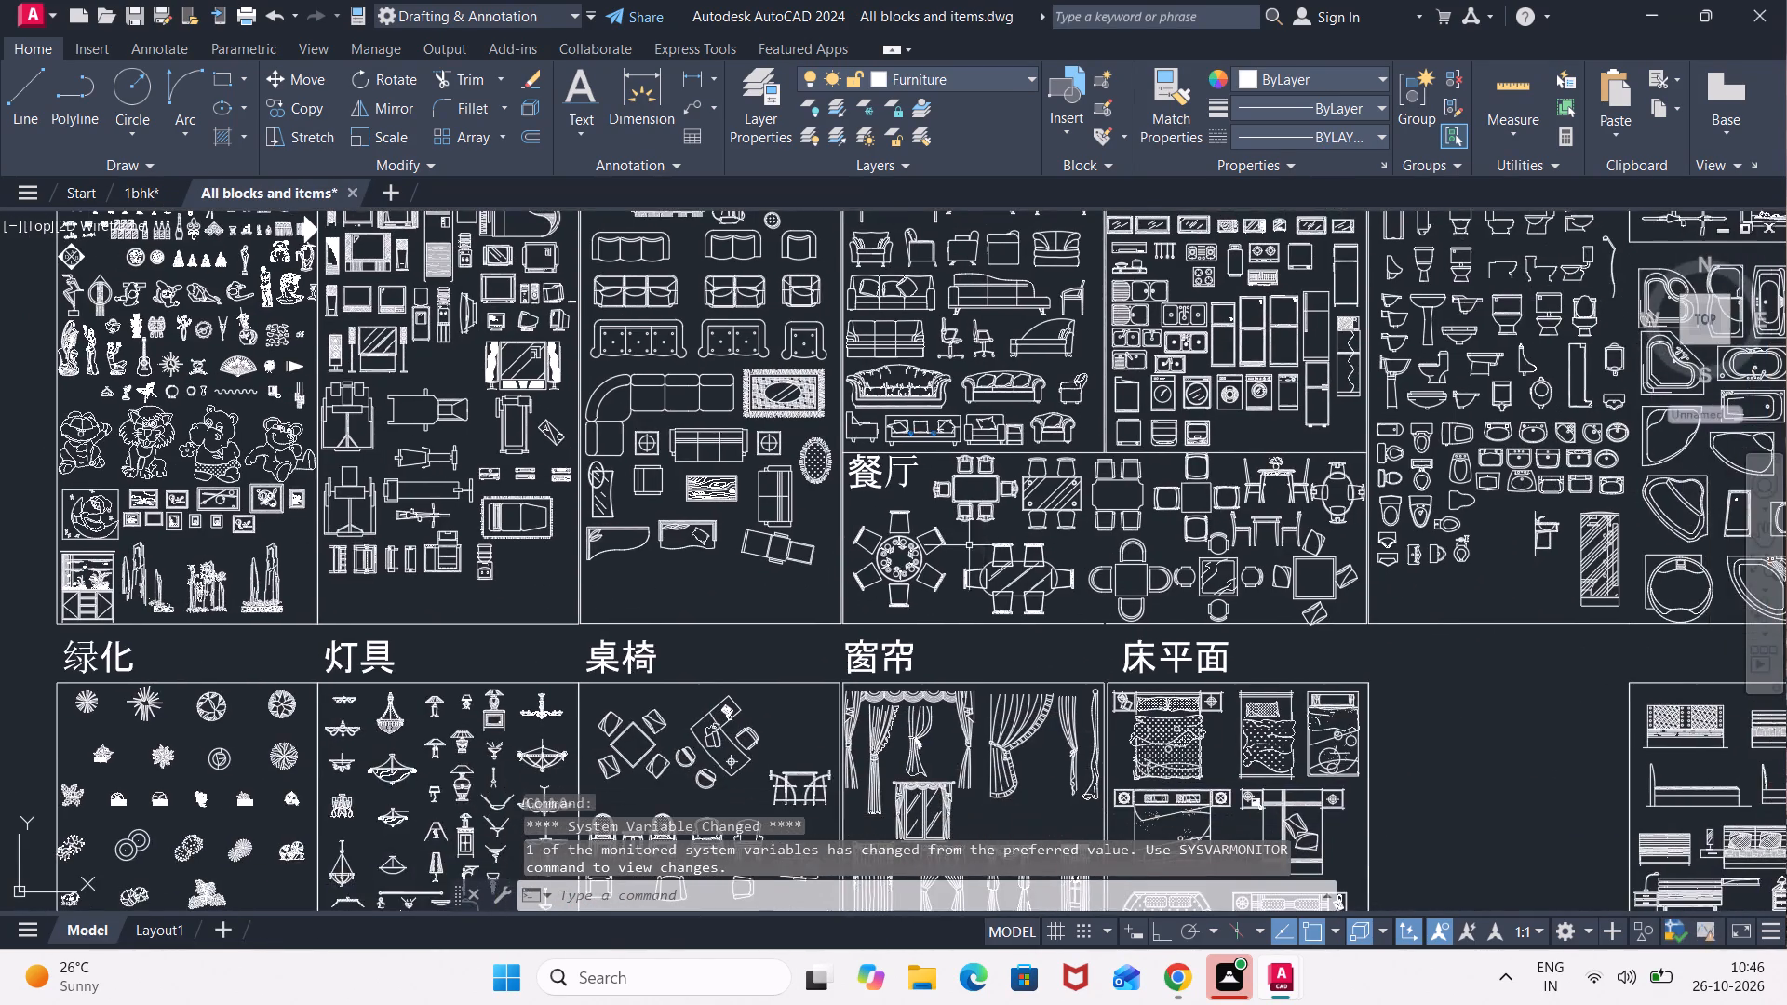
scroll(948, 536, up, 2)
click(942, 494)
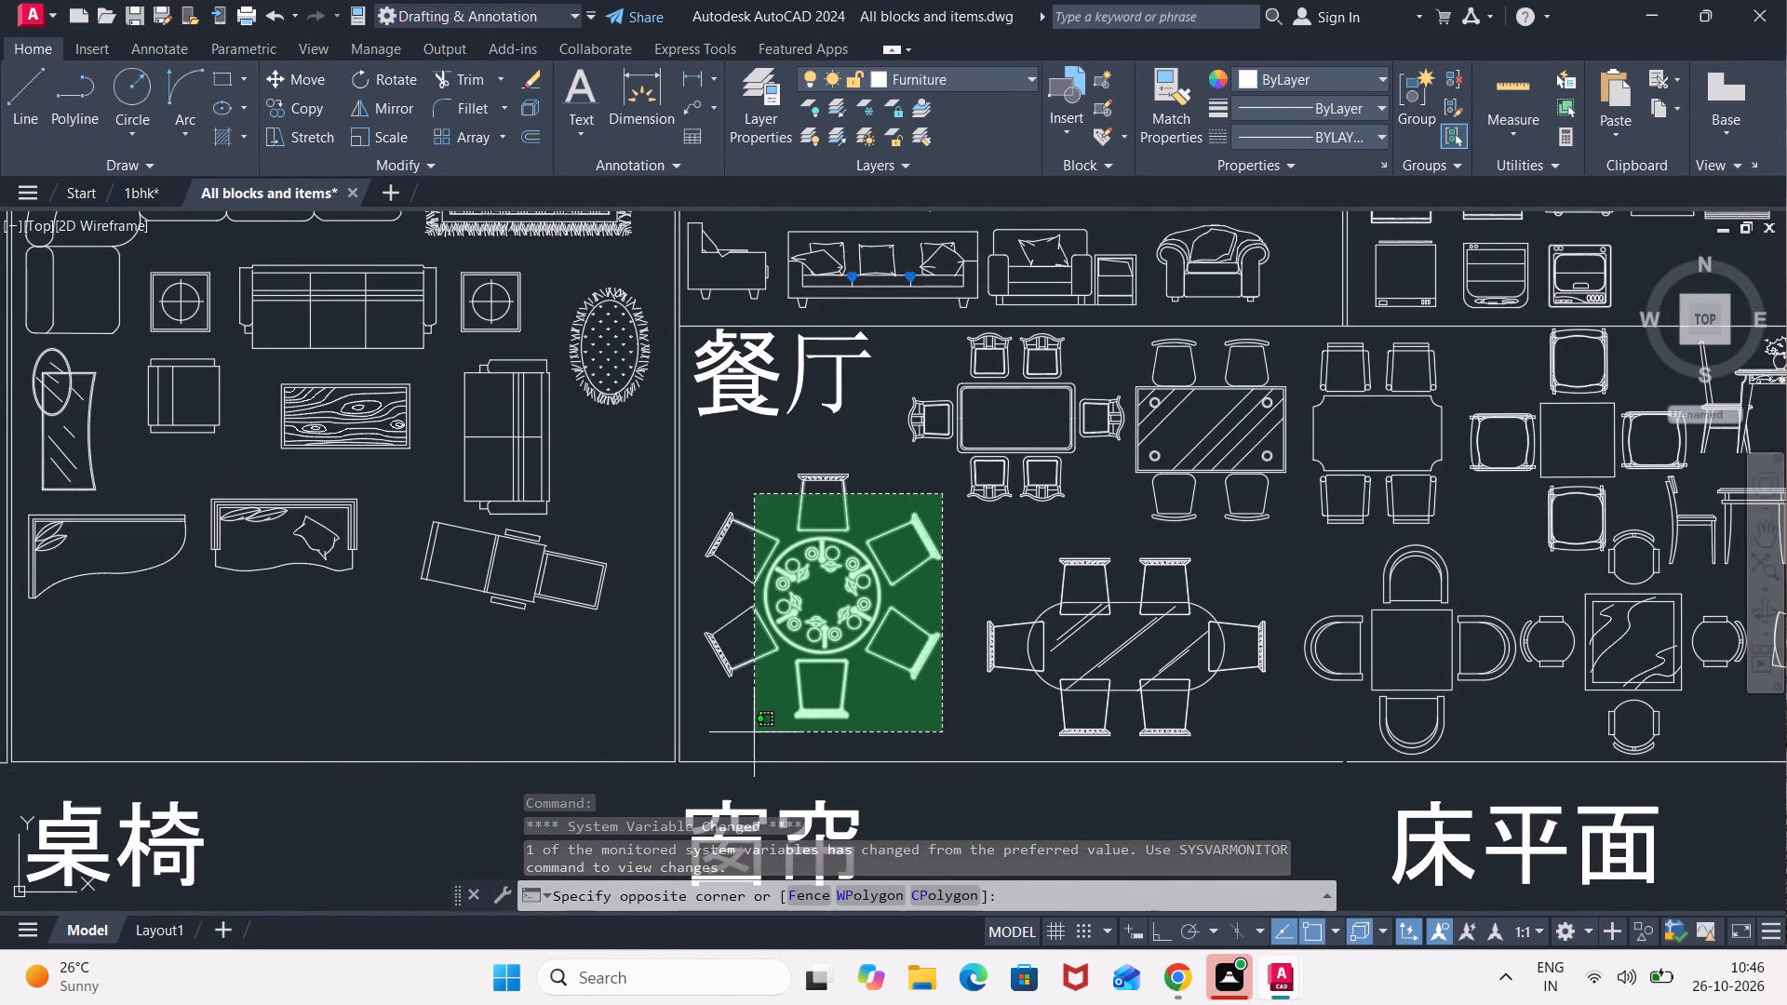
click(715, 734)
click(864, 466)
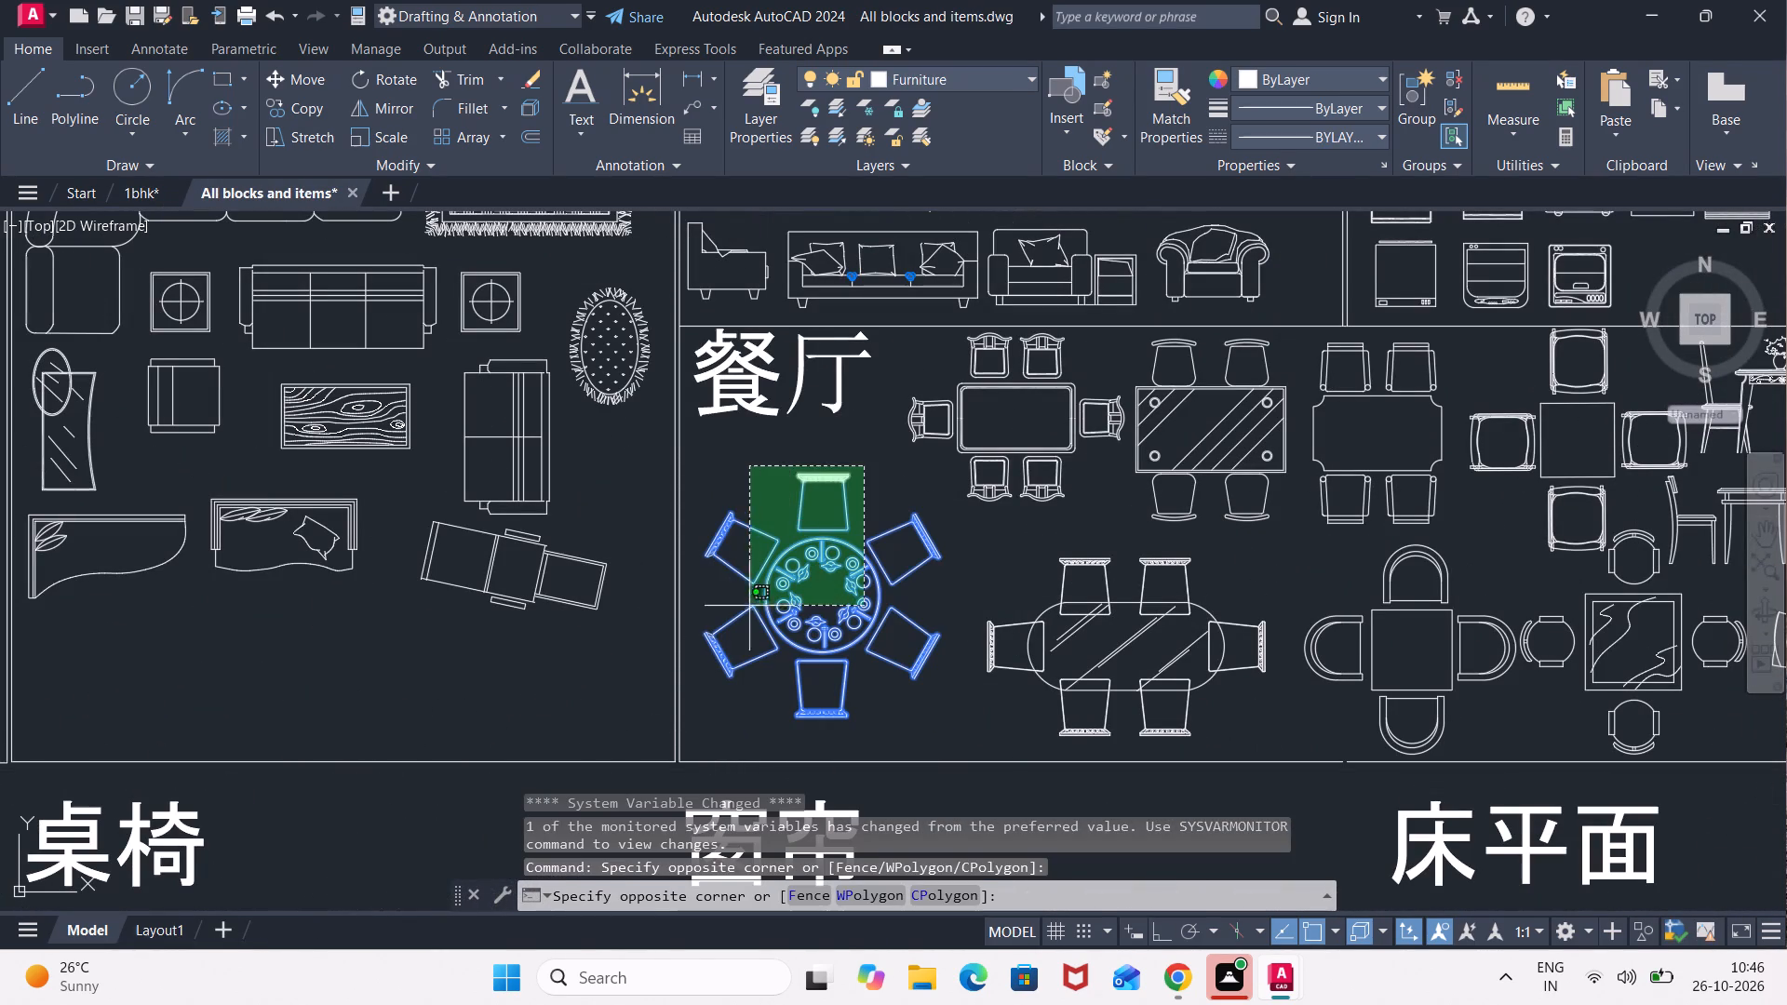
click(702, 683)
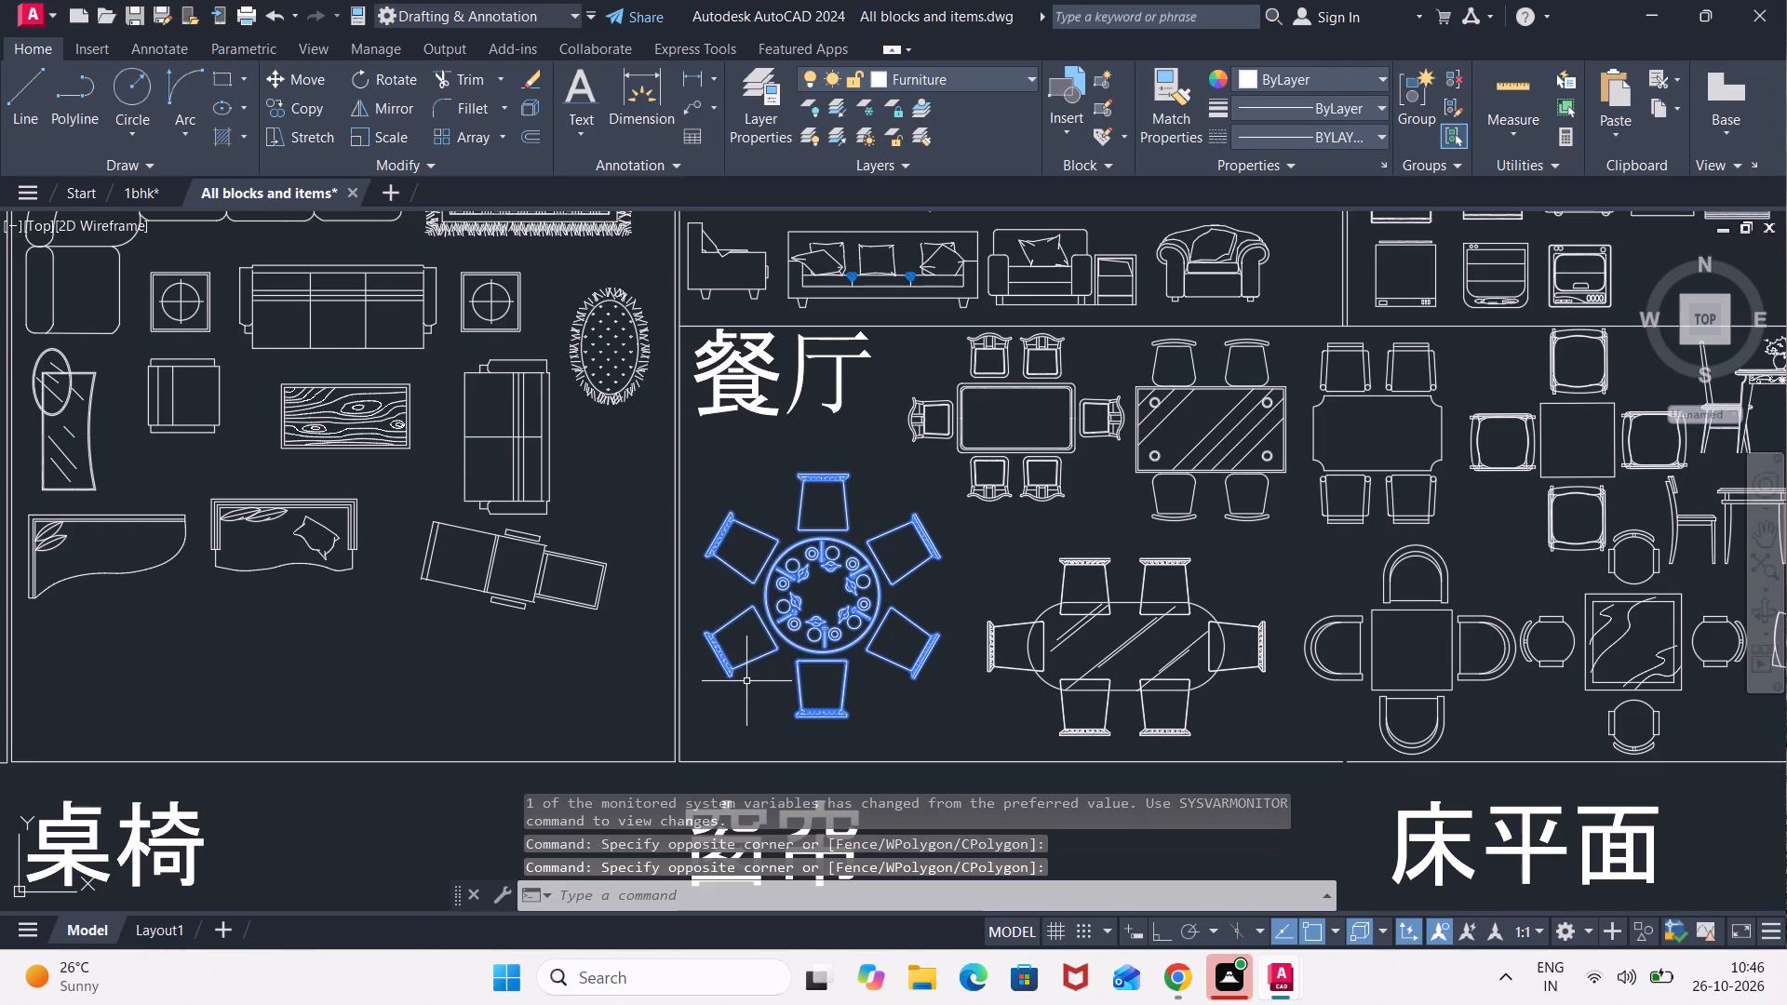
key(ctrl+c)
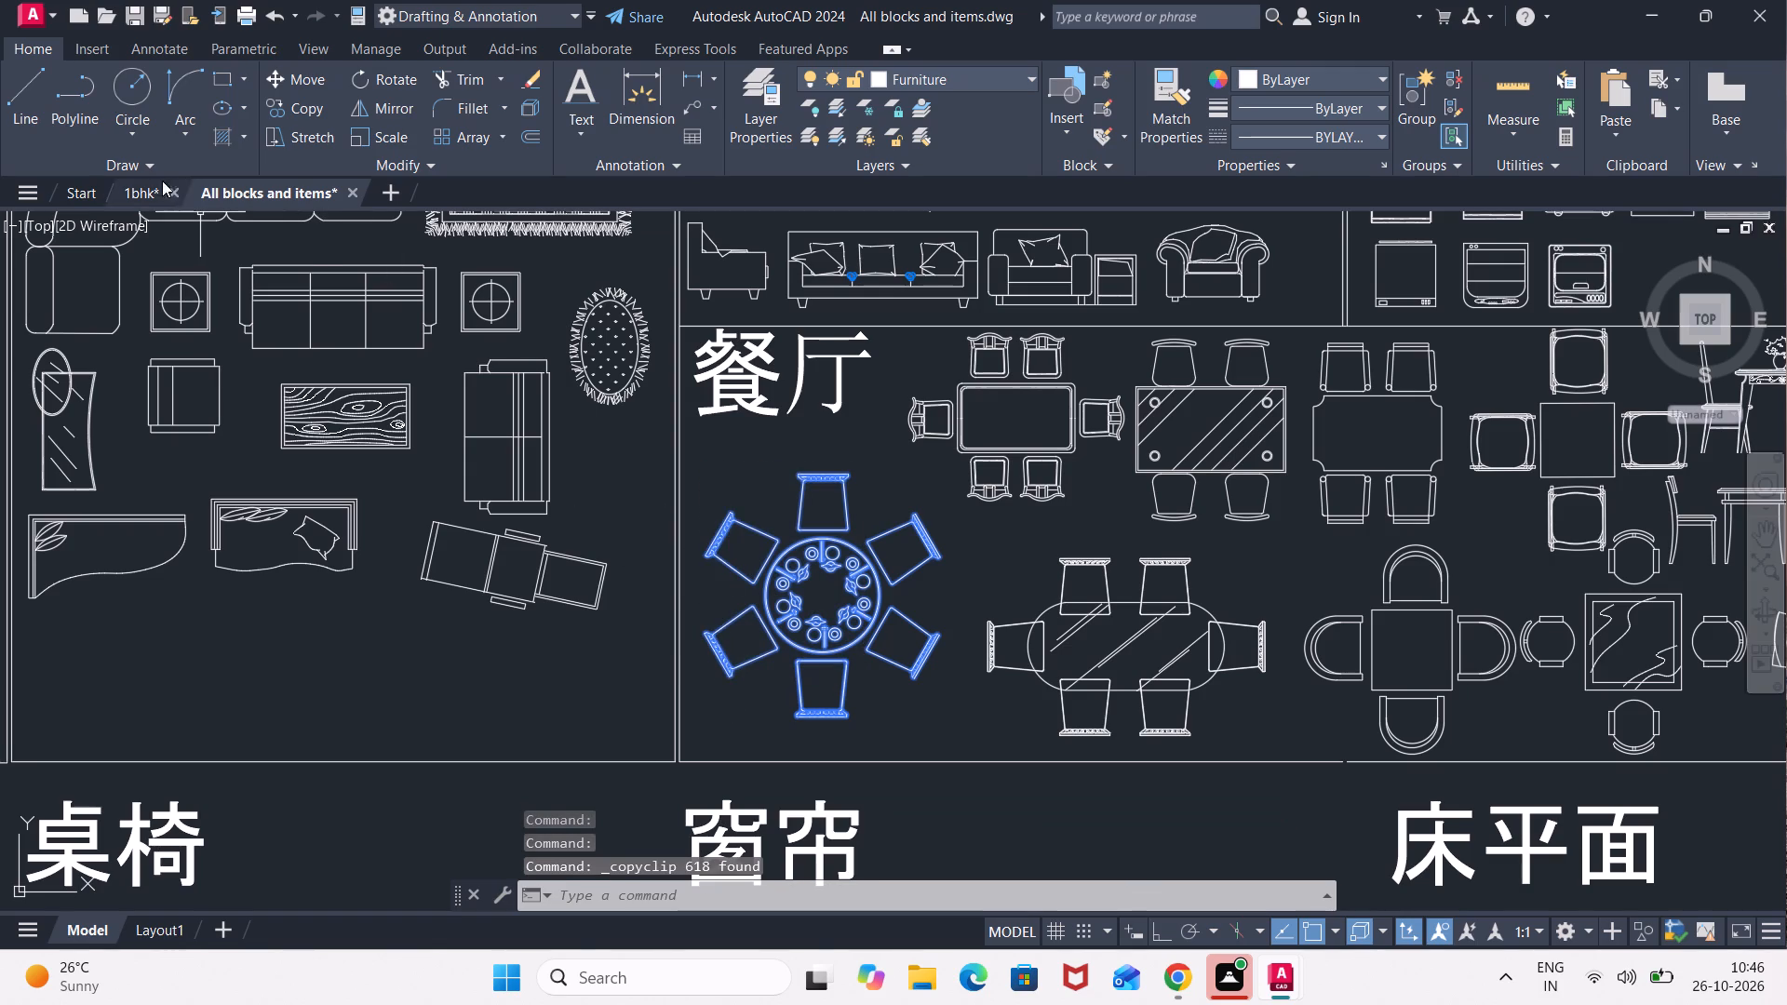
Paste the round six-chair dining table into the DINING room of the 1bhk drawing, just west of the stairs.
click(141, 195)
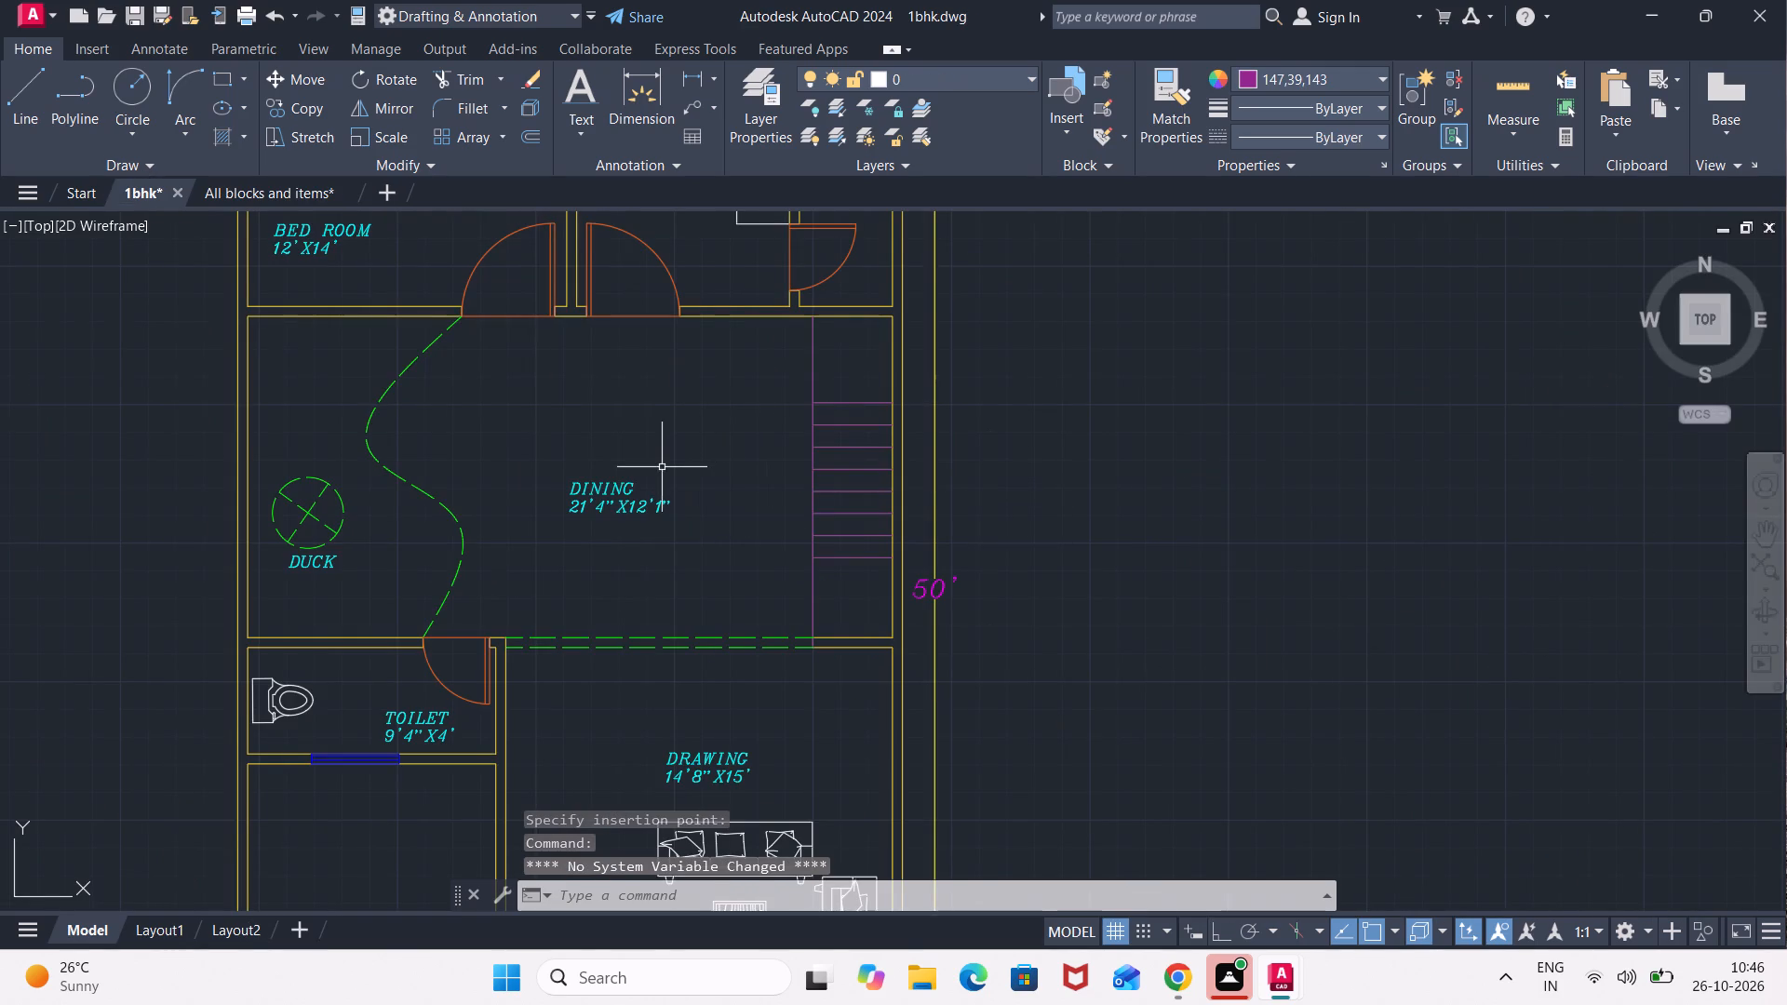
click(662, 467)
key(ctrl+v)
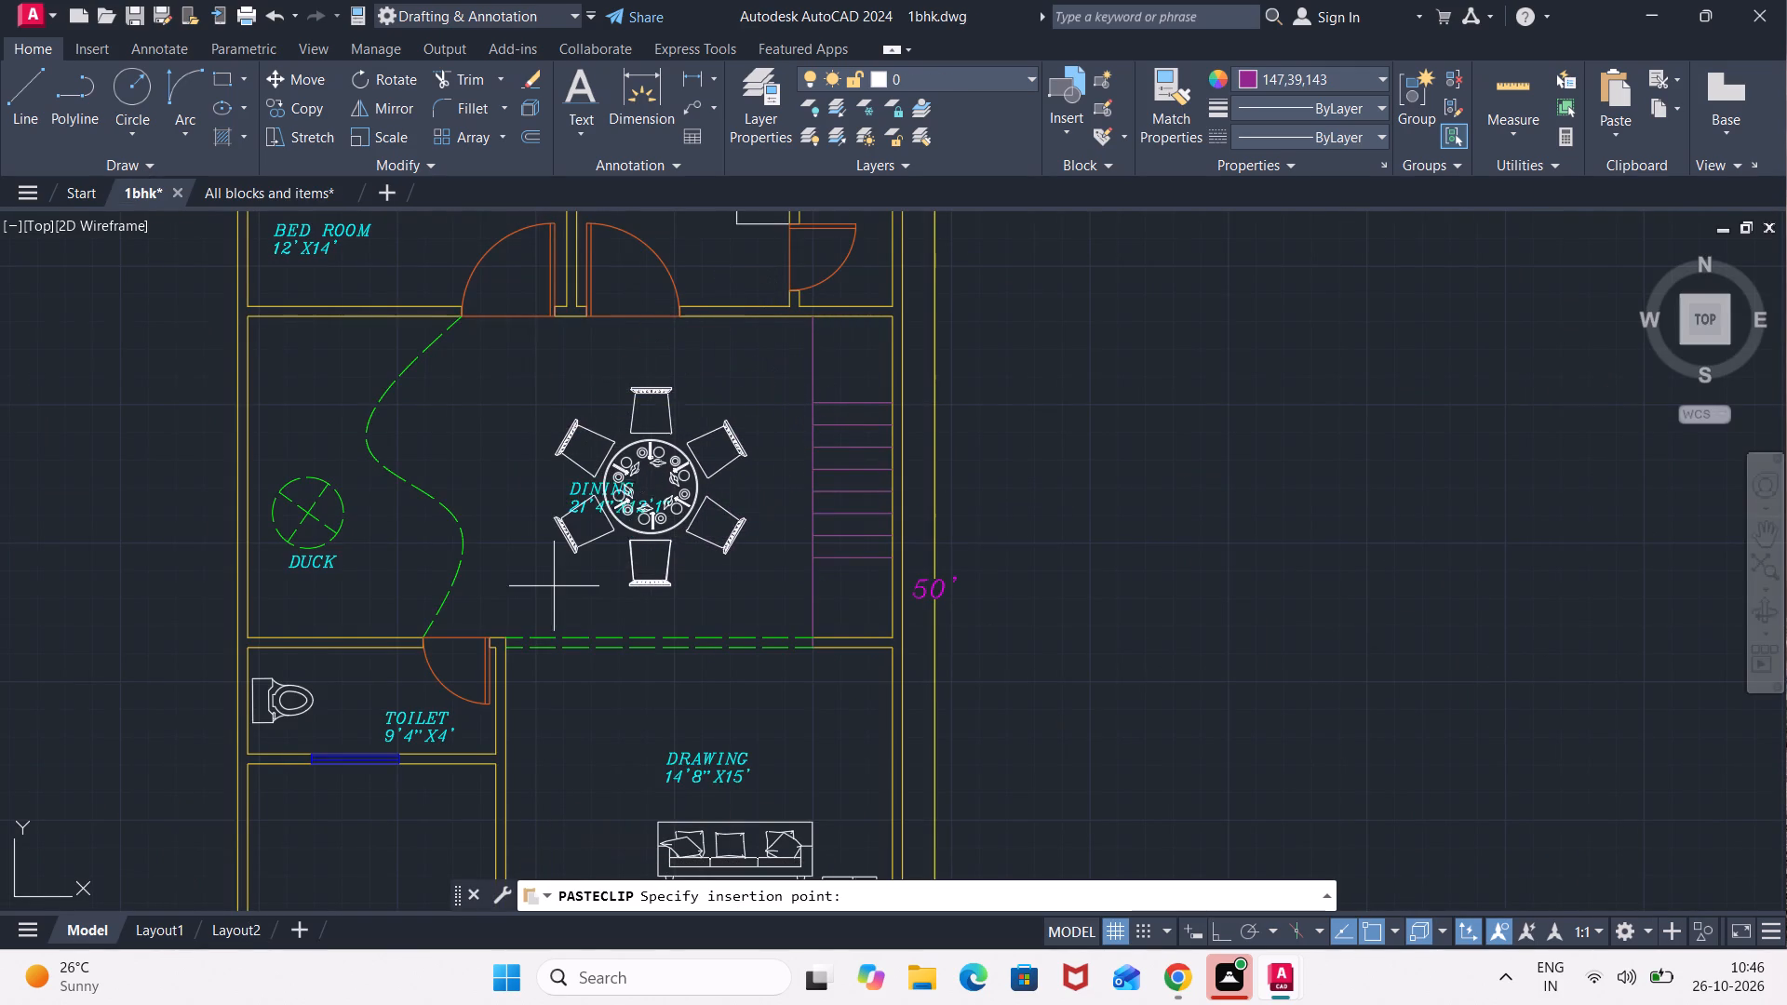
click(584, 583)
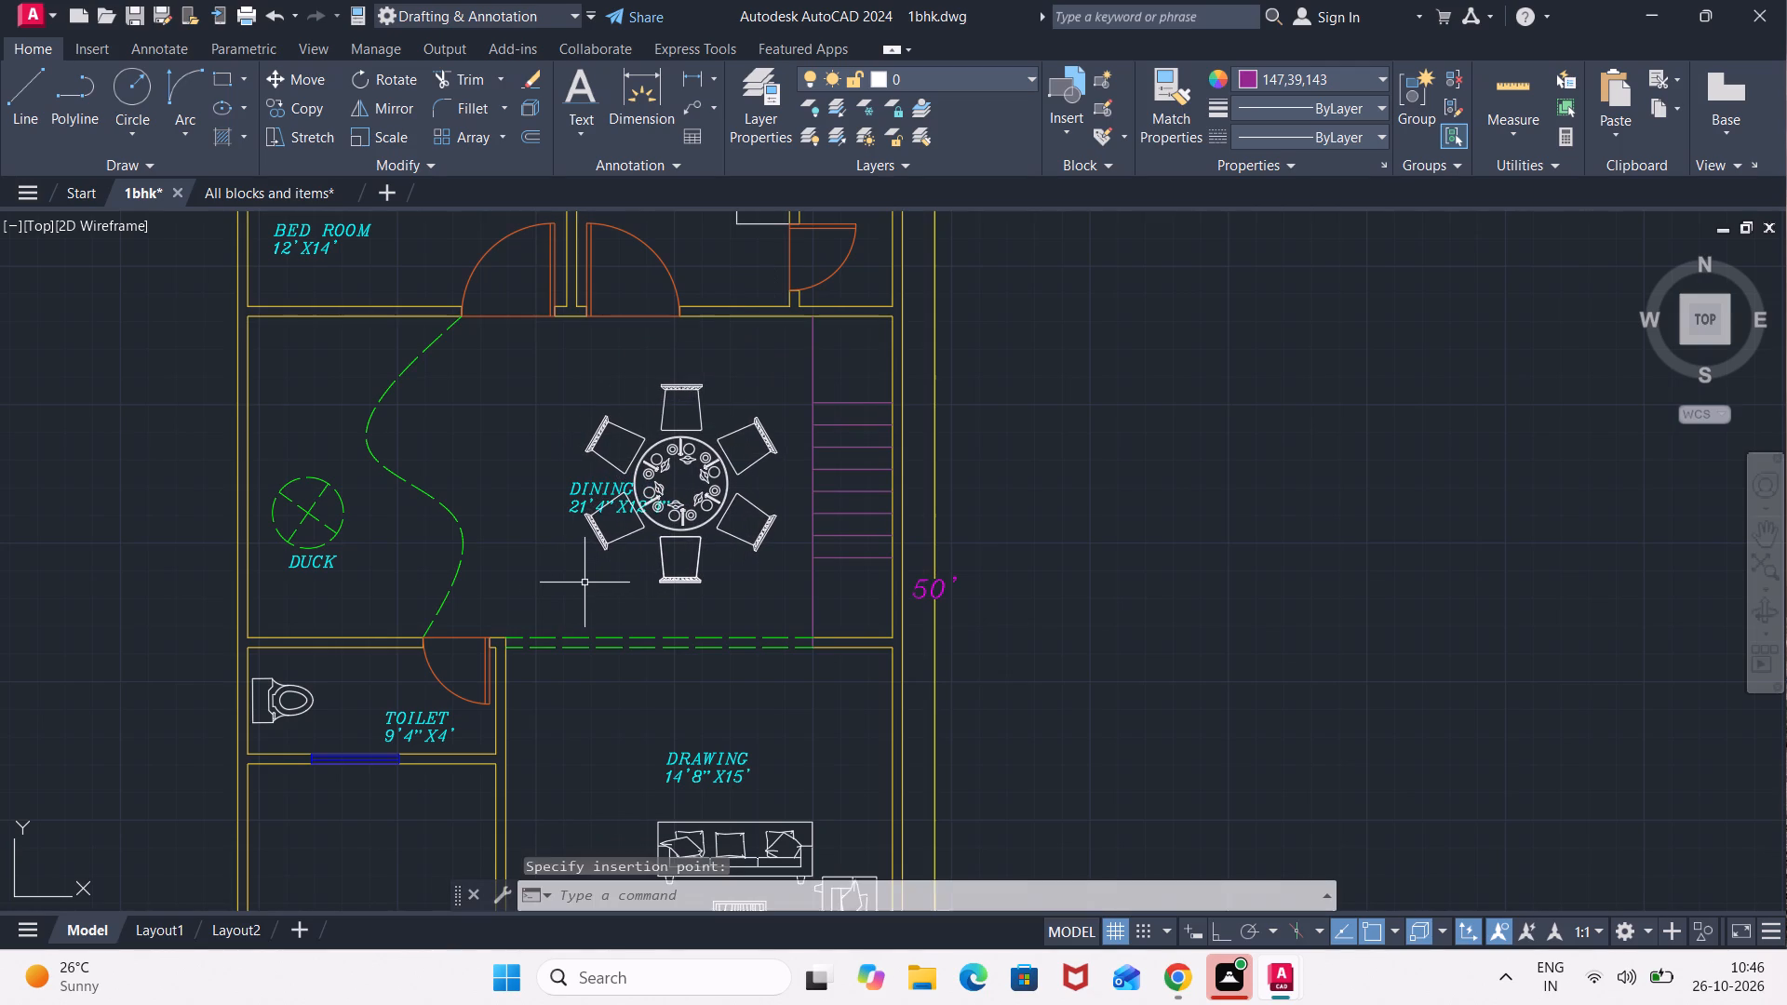
Move the two-line DINING room label west and slightly north, clear of the round dining table and chairs.
click(582, 491)
click(578, 499)
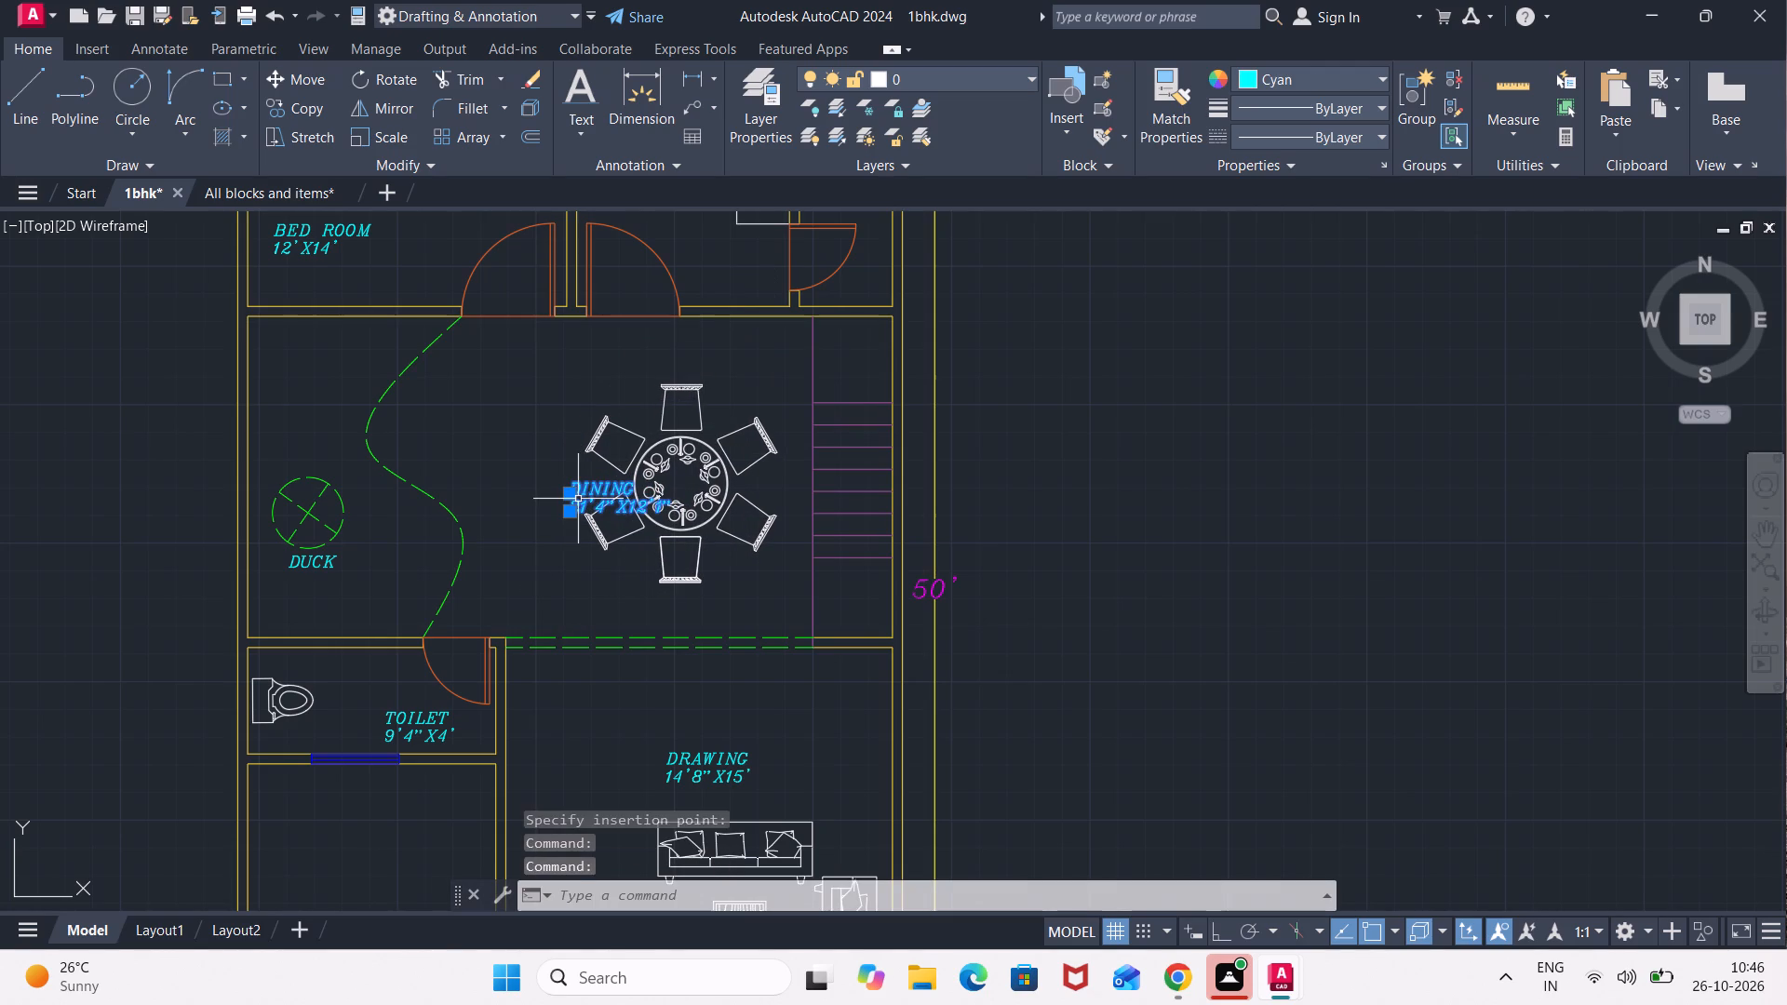
key(m)
key(Return)
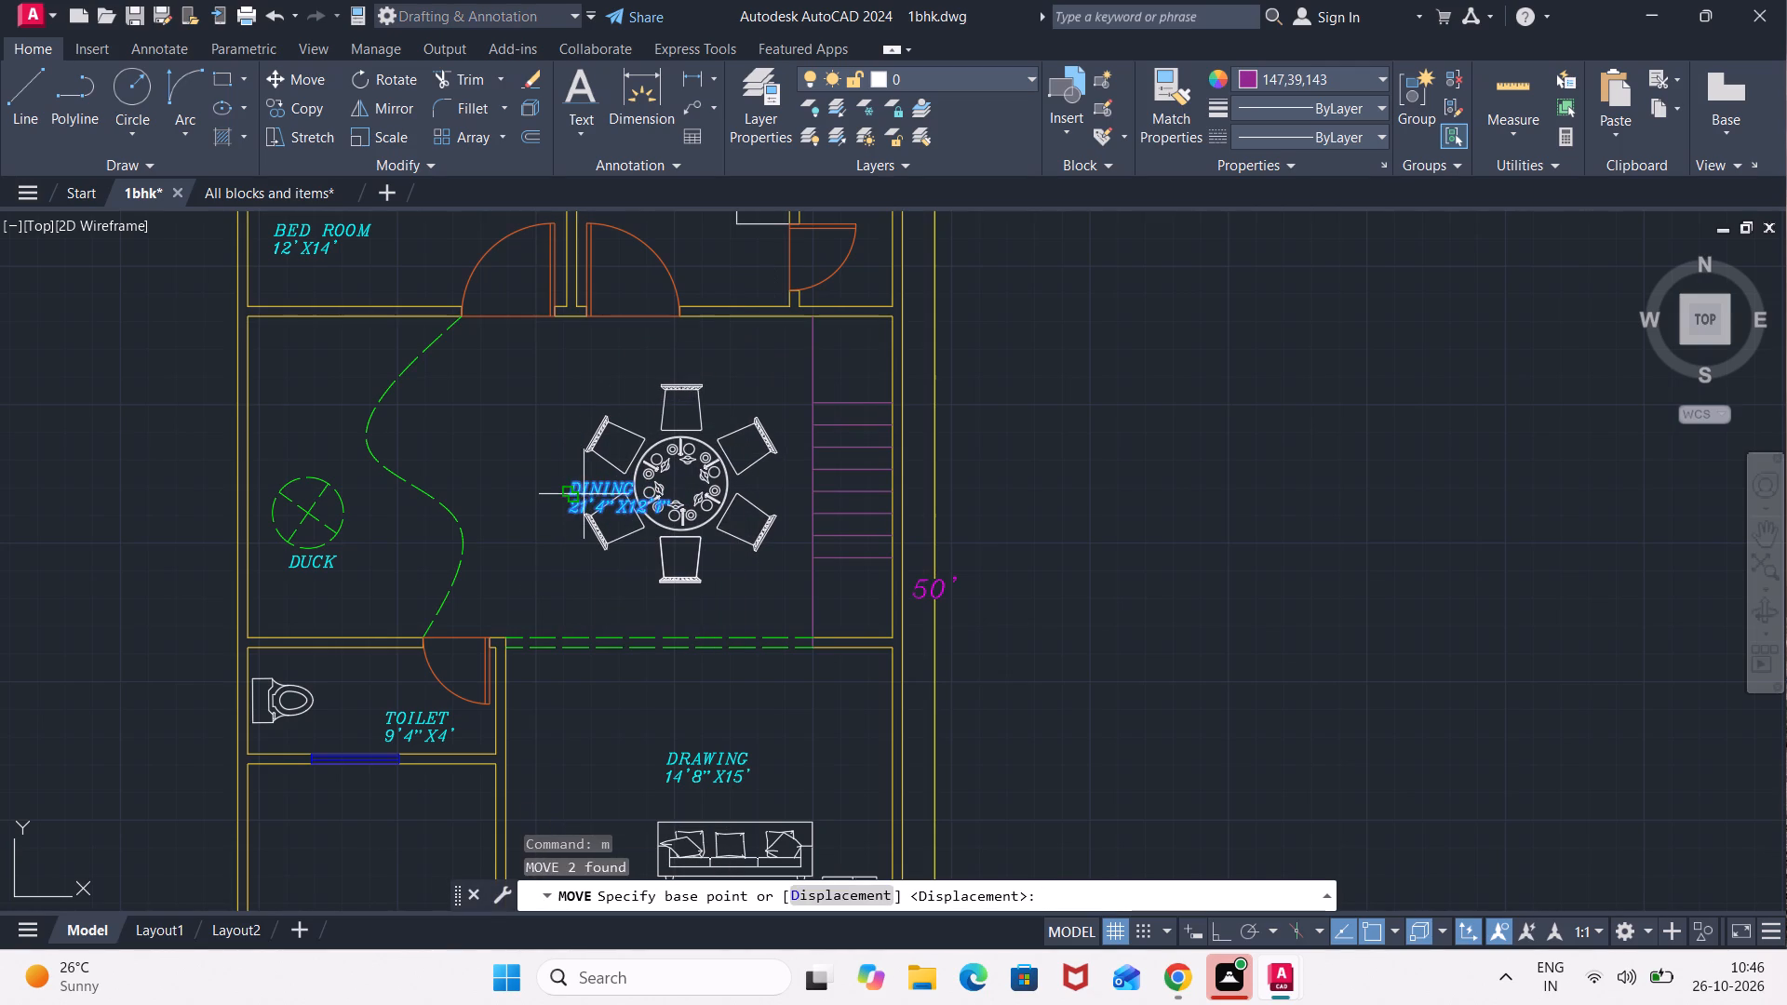
click(584, 491)
click(490, 475)
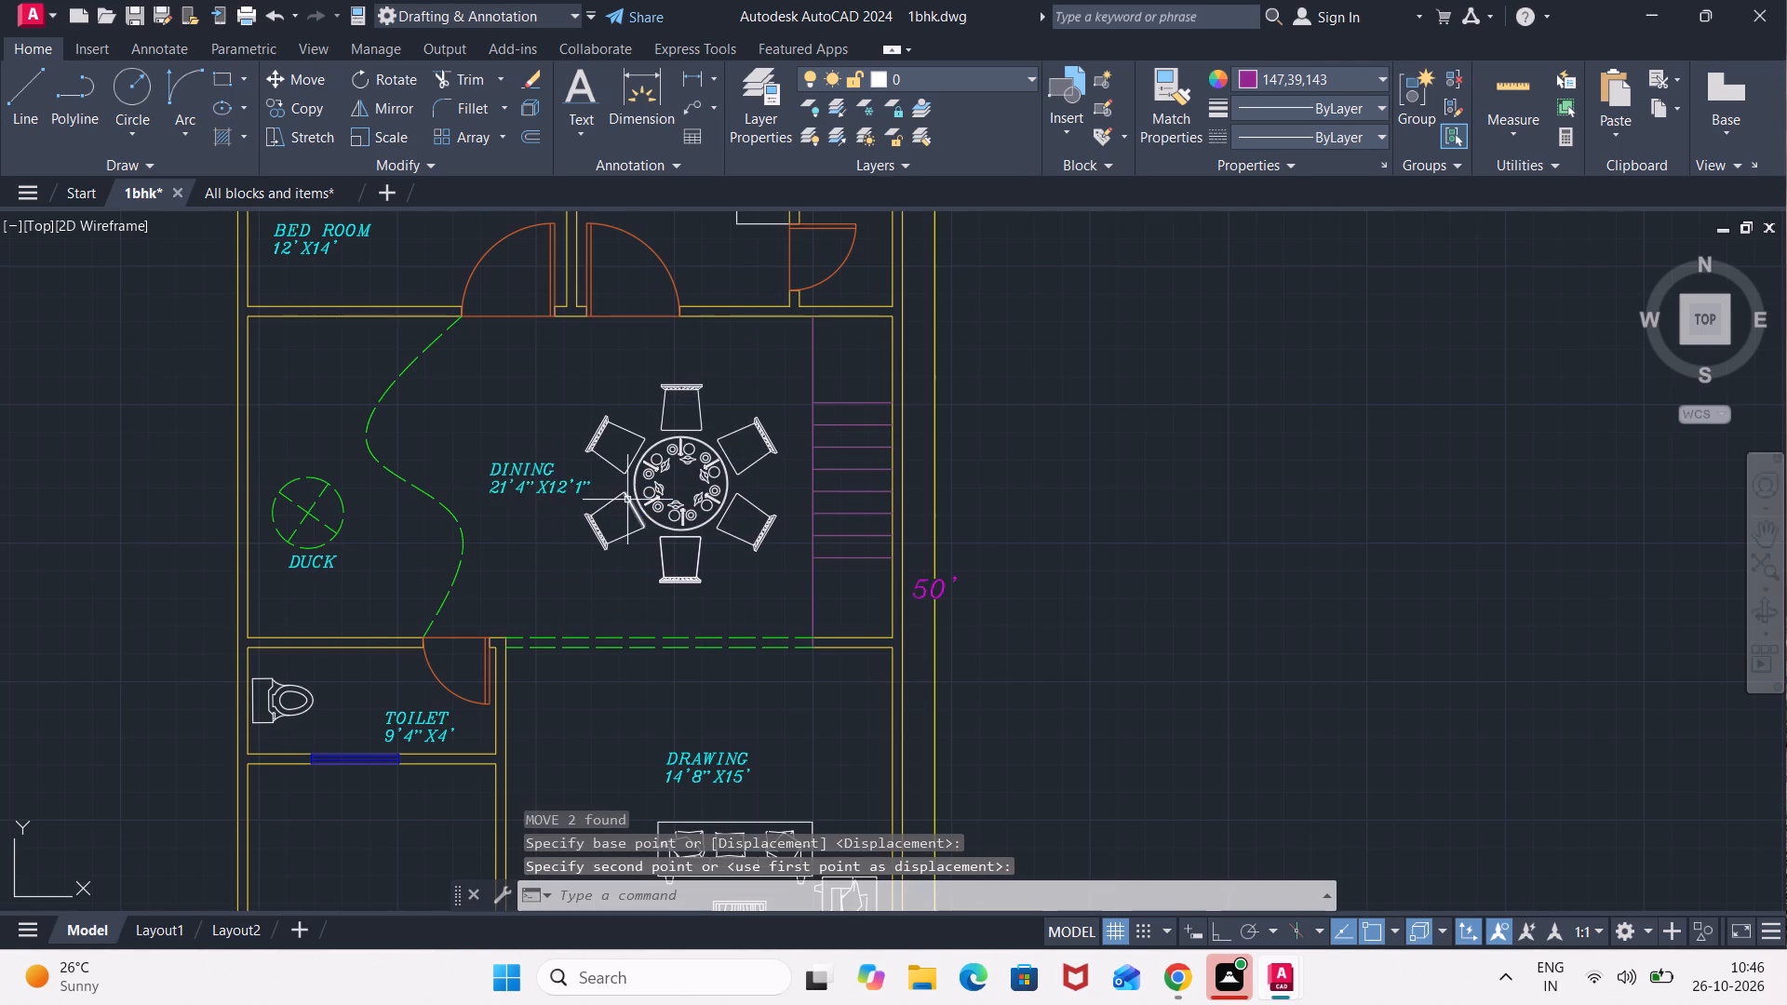
key(Escape)
Set the current colour to red 205,32,39 and draw a short slanted sample line in empty space east of the plan.
scroll(743, 538, down, 1)
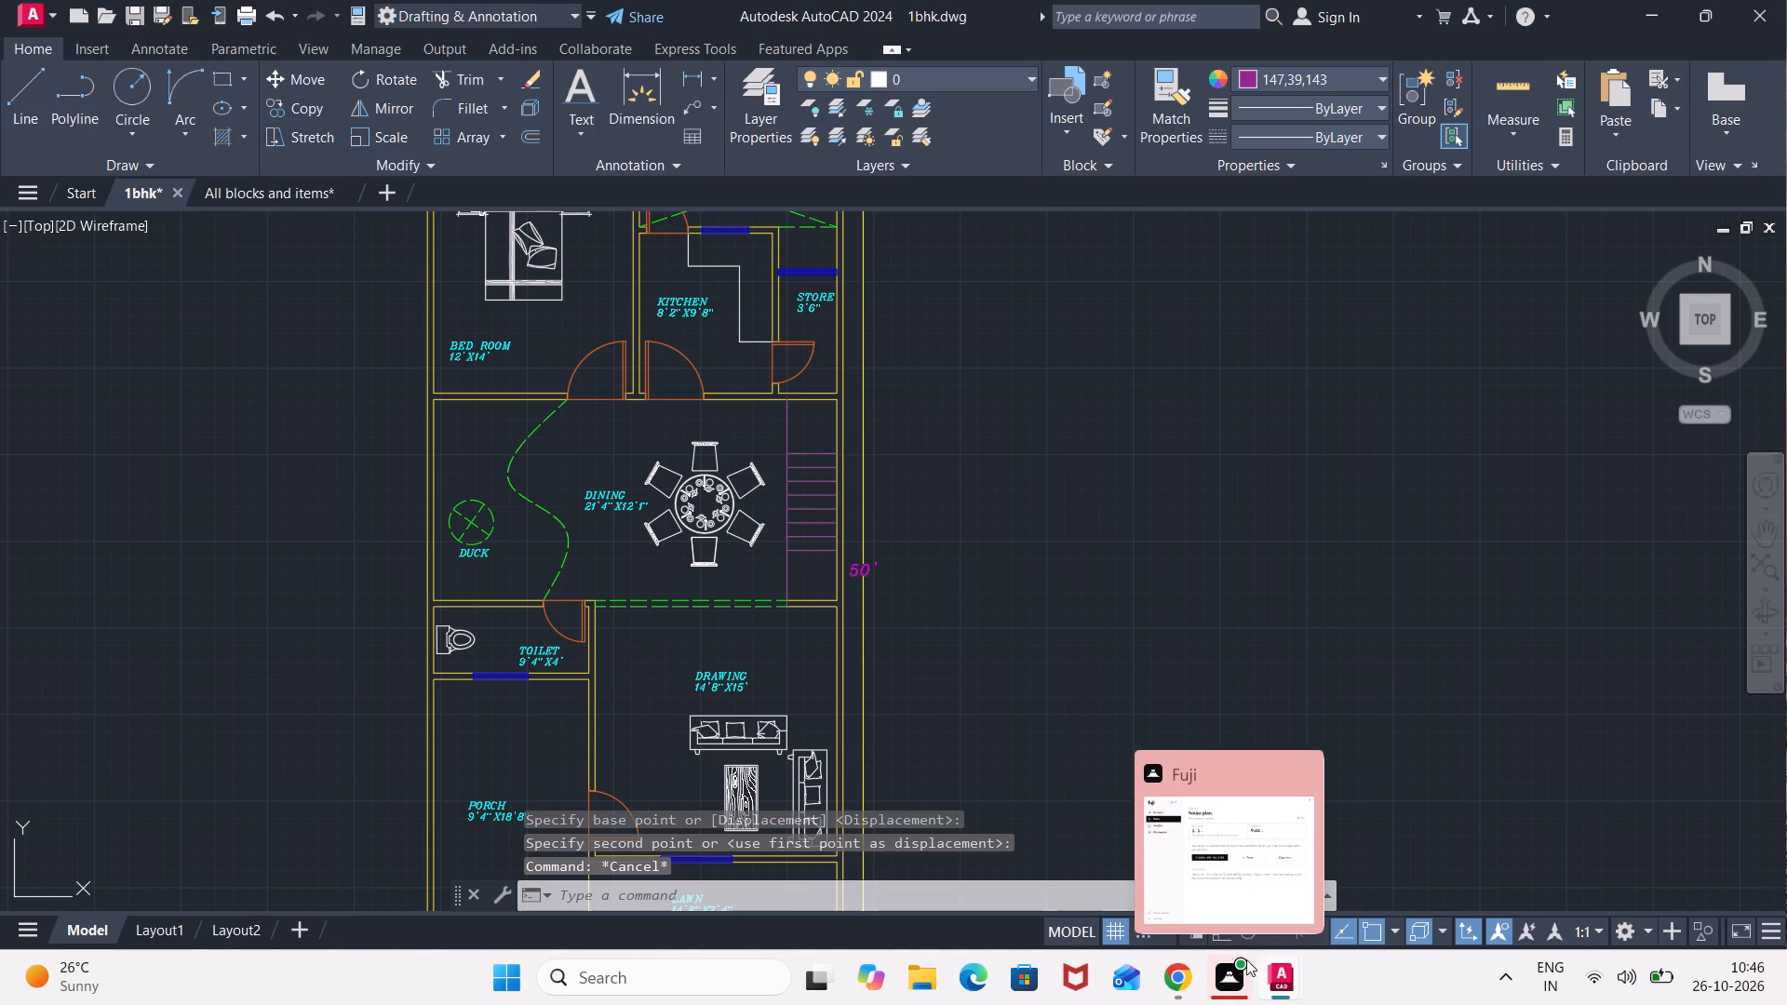
scroll(722, 545, up, 2)
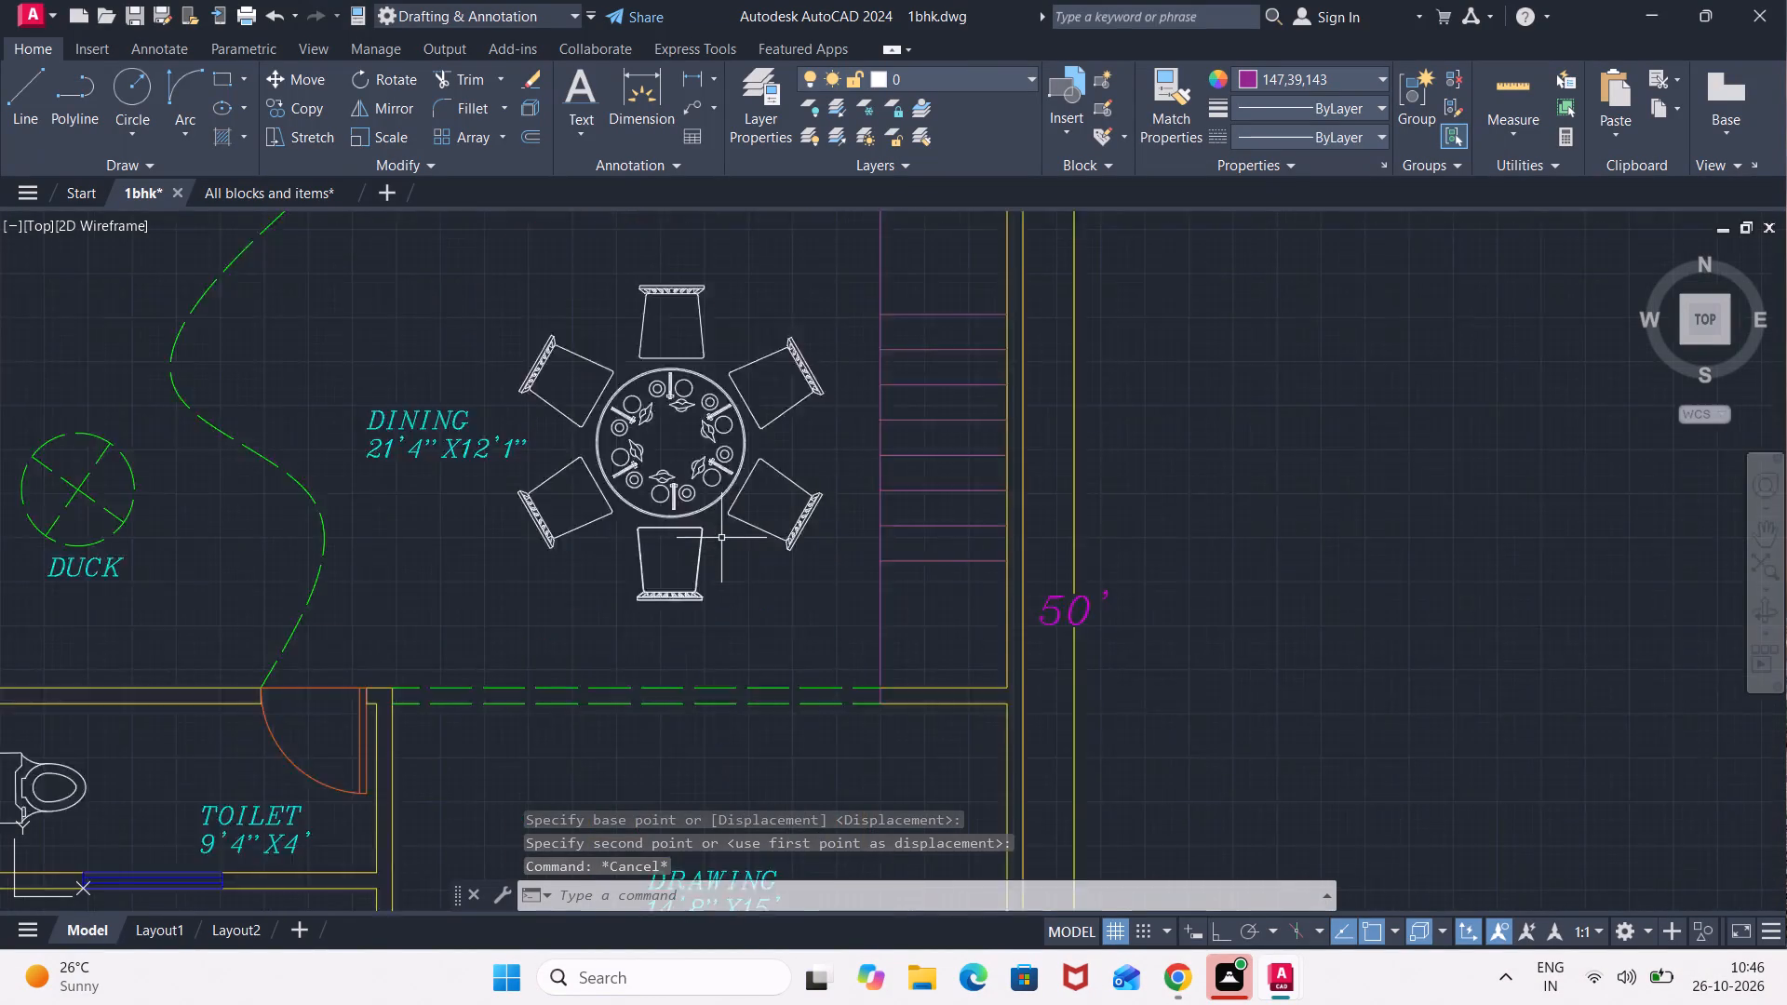
scroll(721, 538, up, 1)
scroll(693, 529, down, 3)
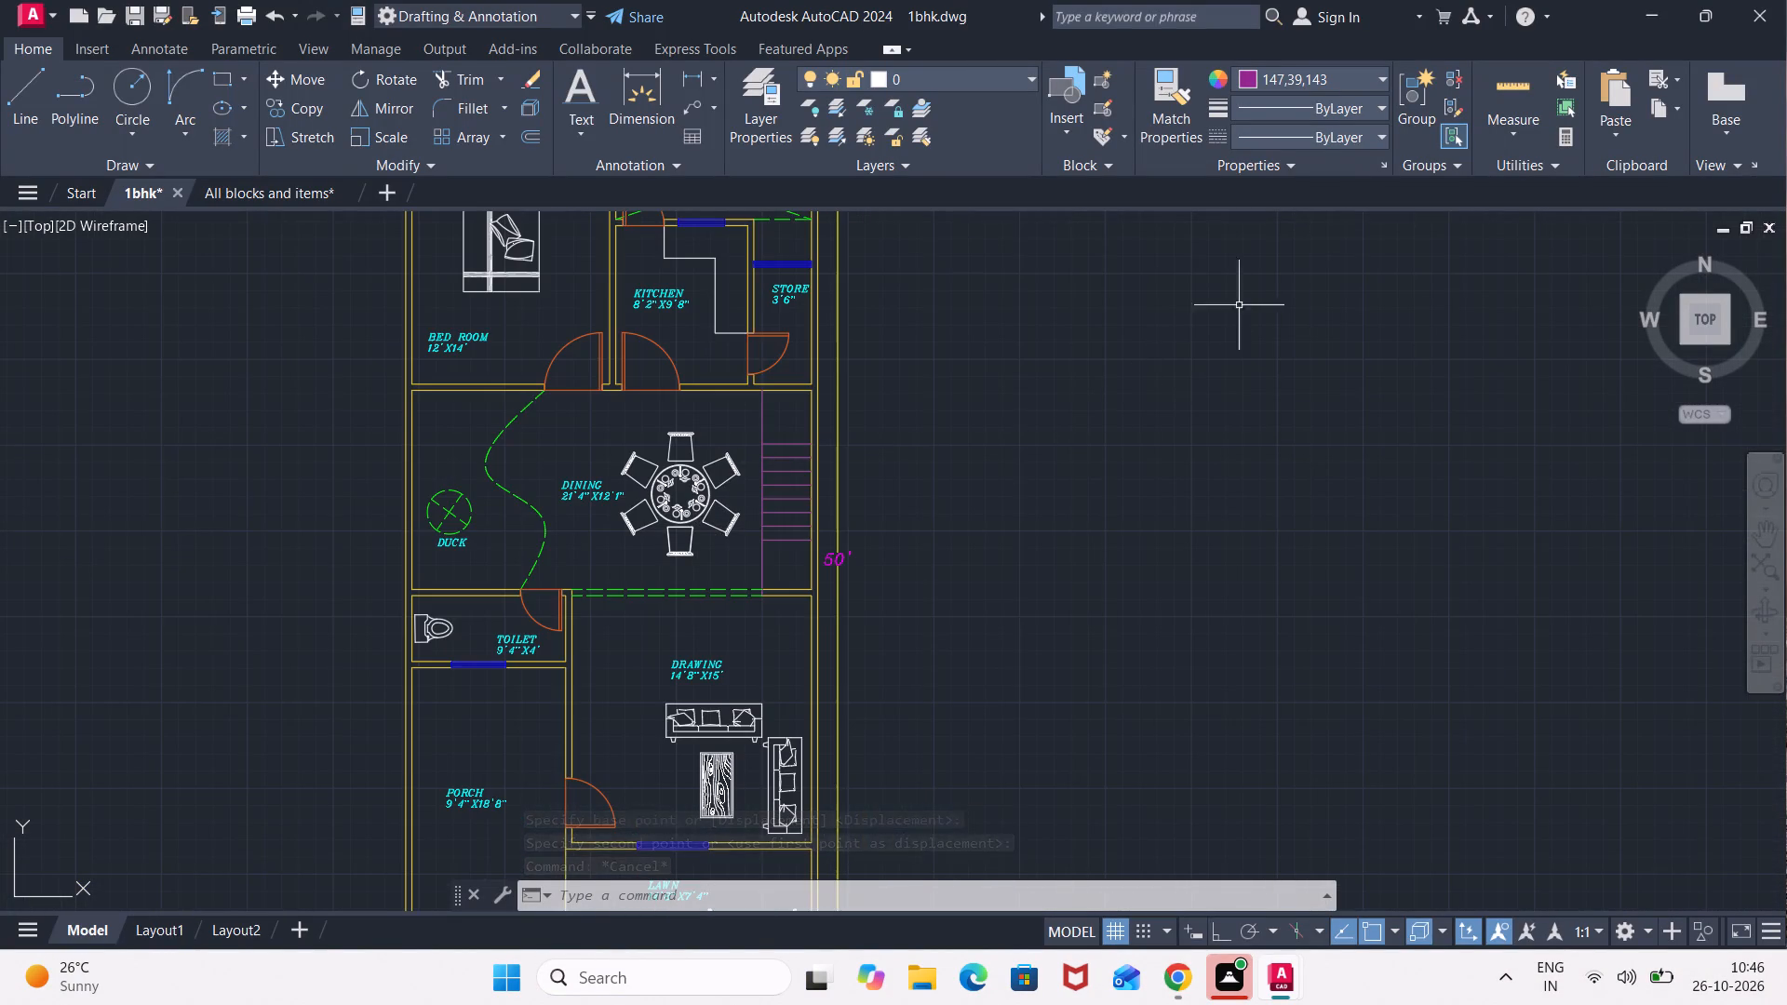
click(1252, 81)
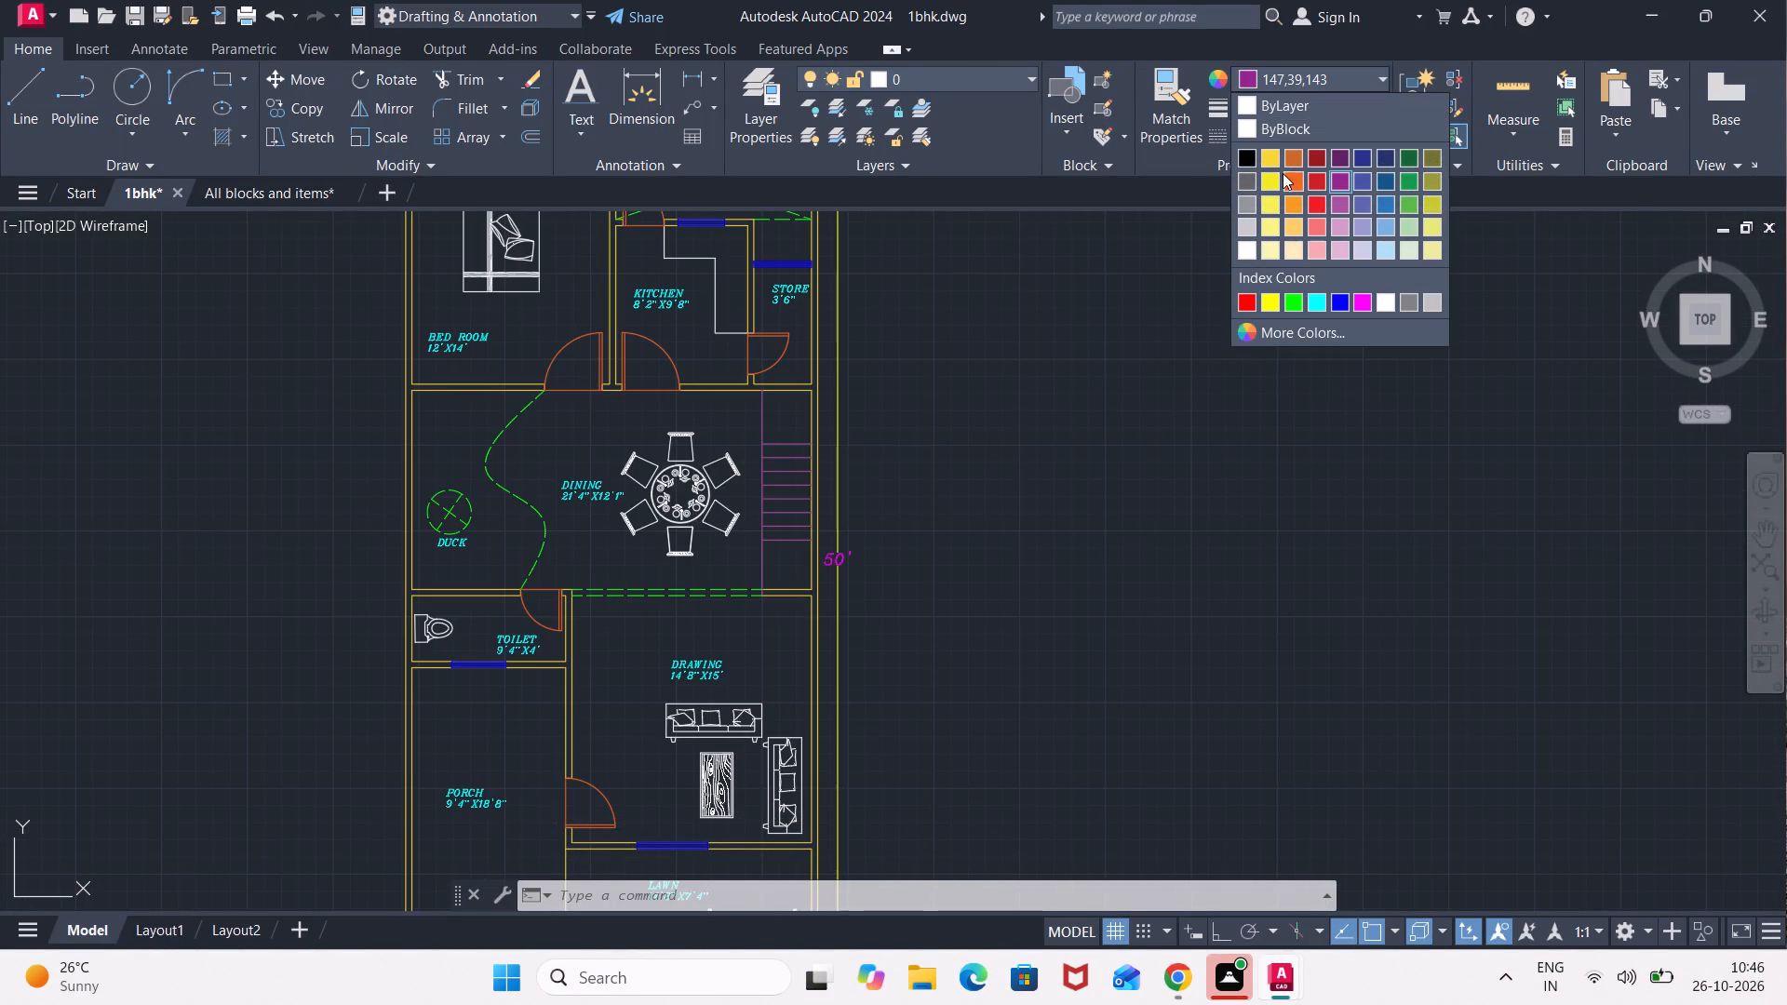
click(1312, 191)
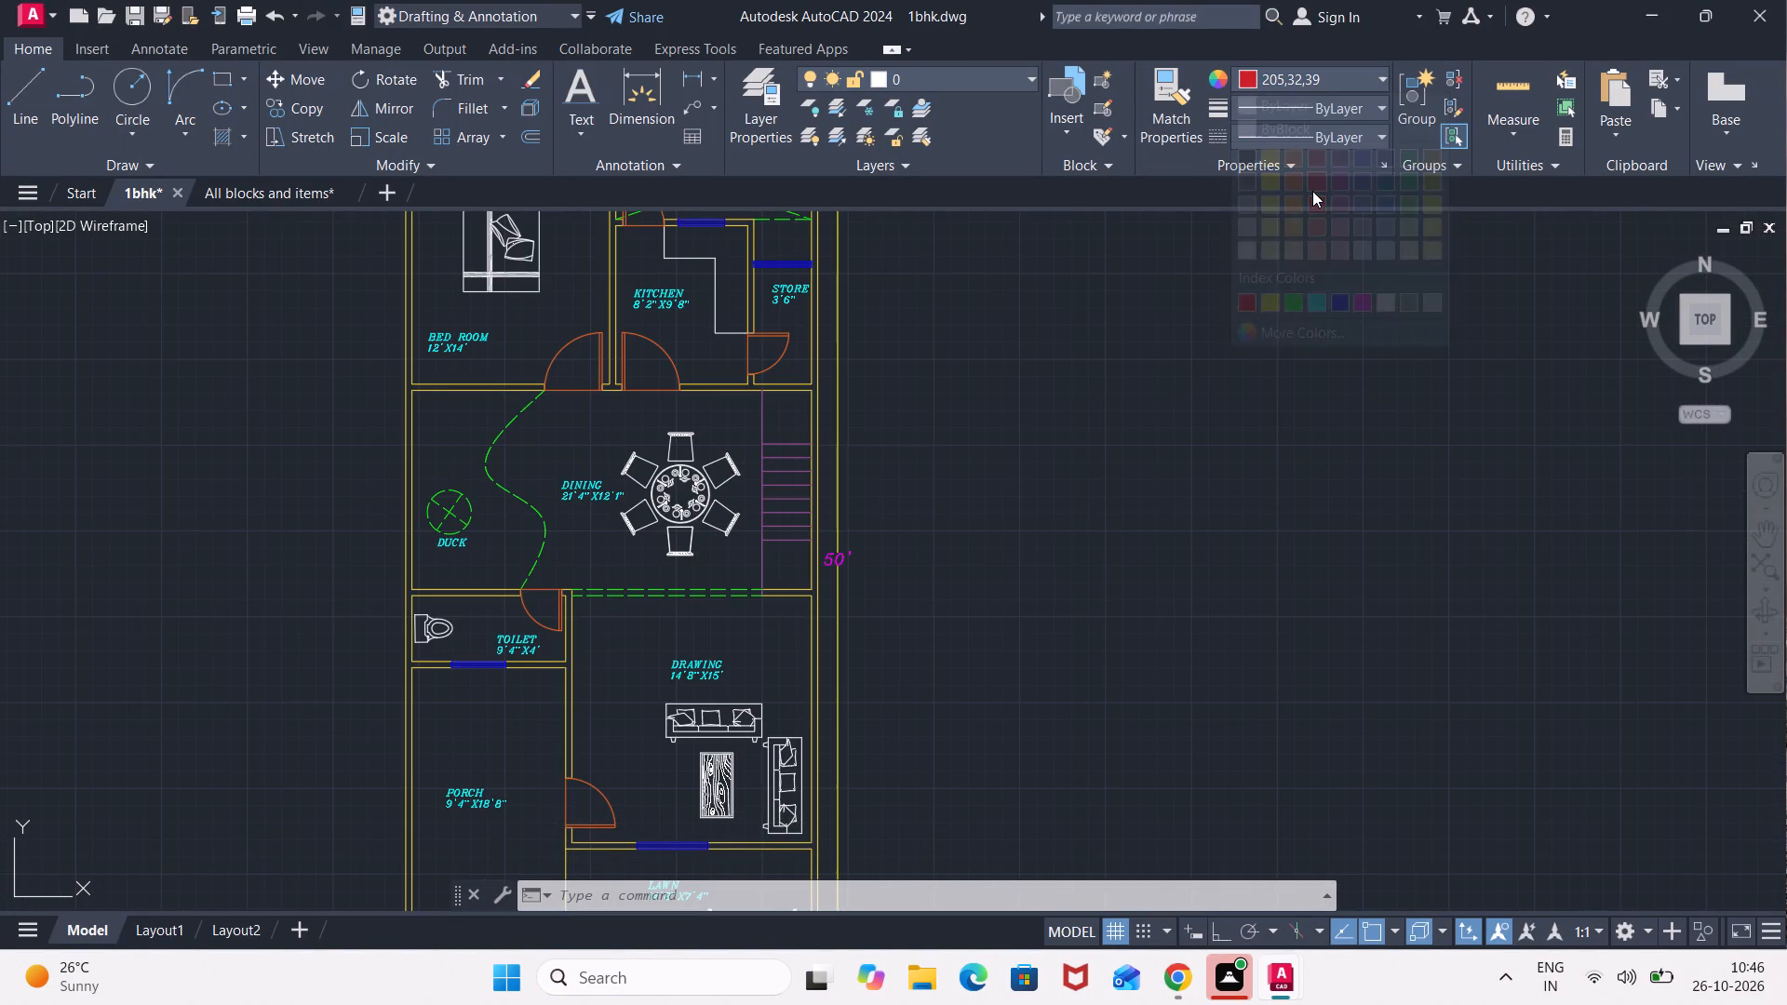
key(l)
key(Return)
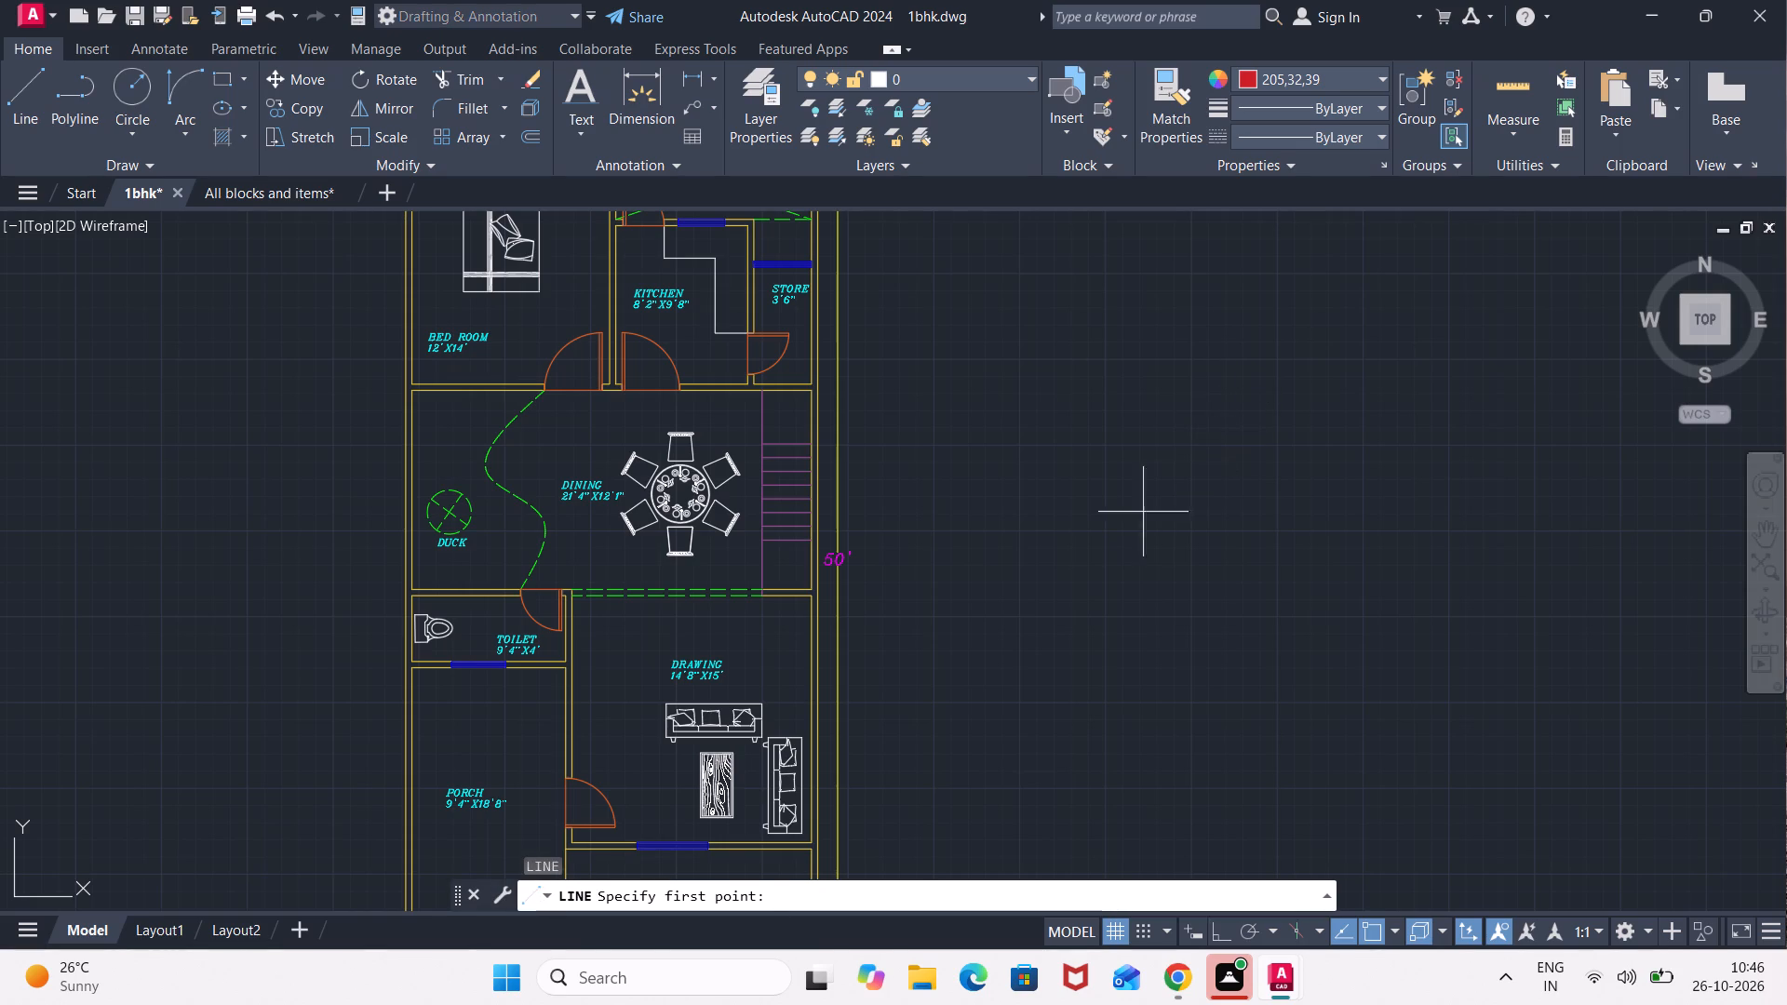
click(1124, 529)
click(1176, 409)
key(Escape)
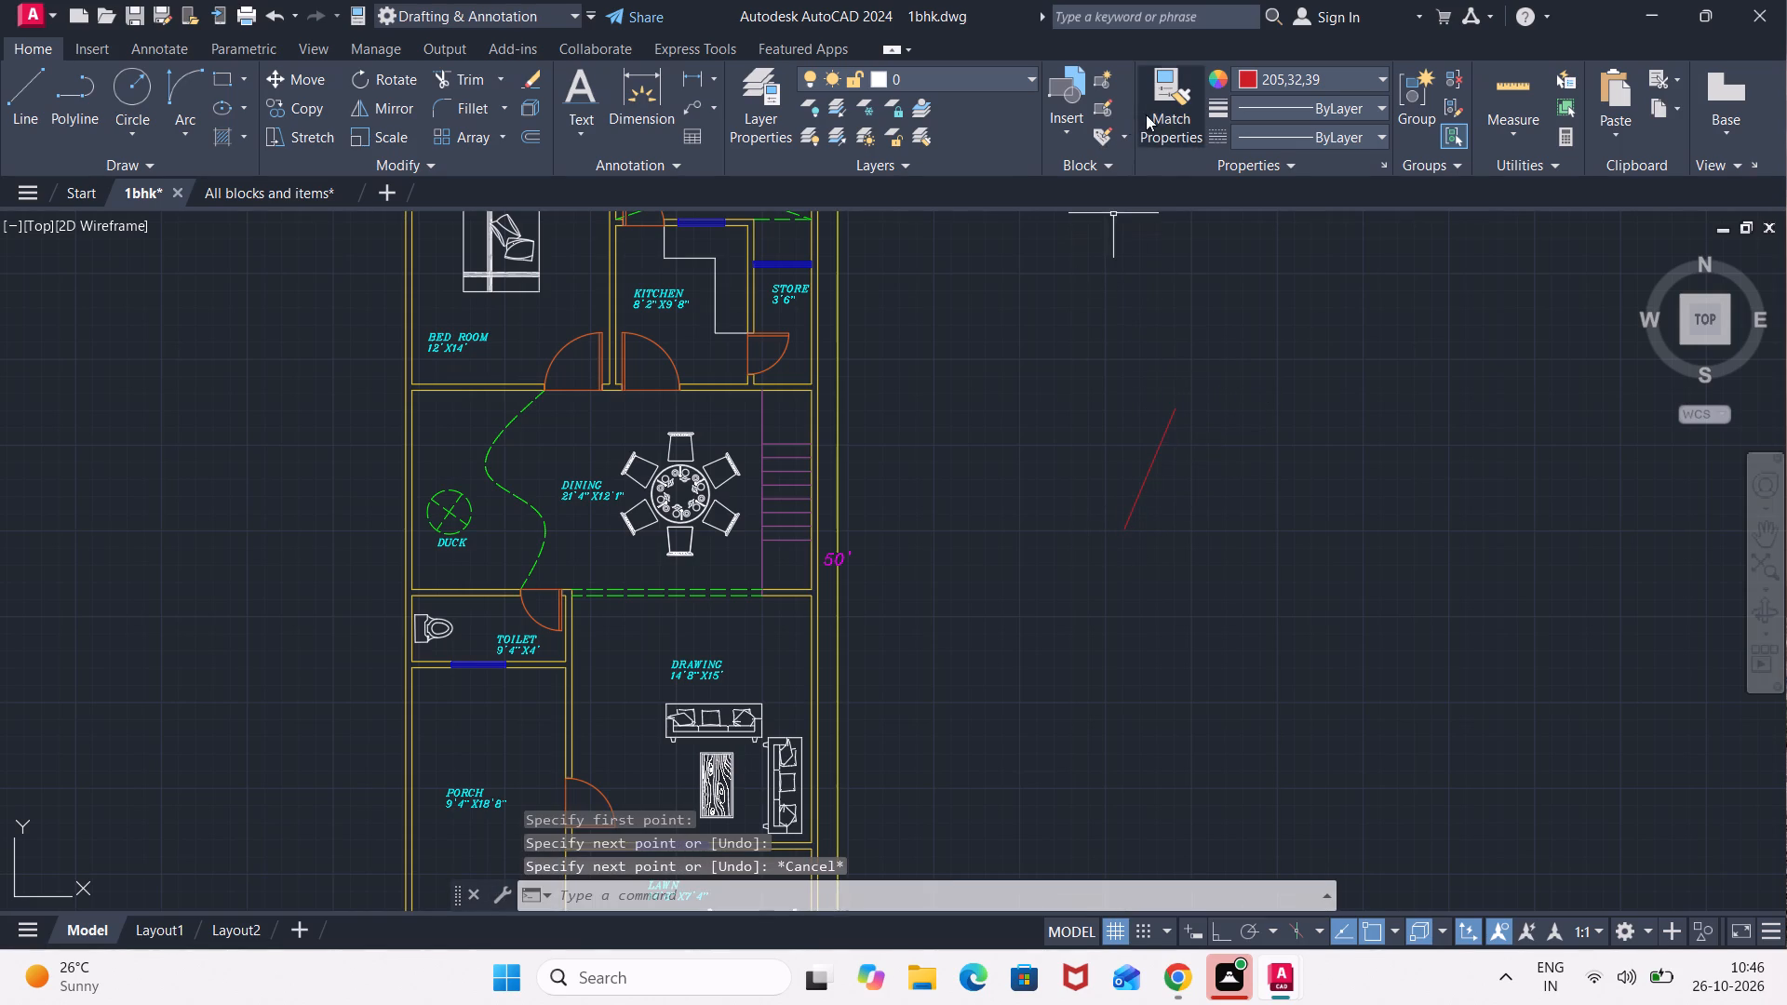
Match the properties of the red sample line onto the round table and six chairs in the DINING room.
click(1162, 109)
click(1162, 435)
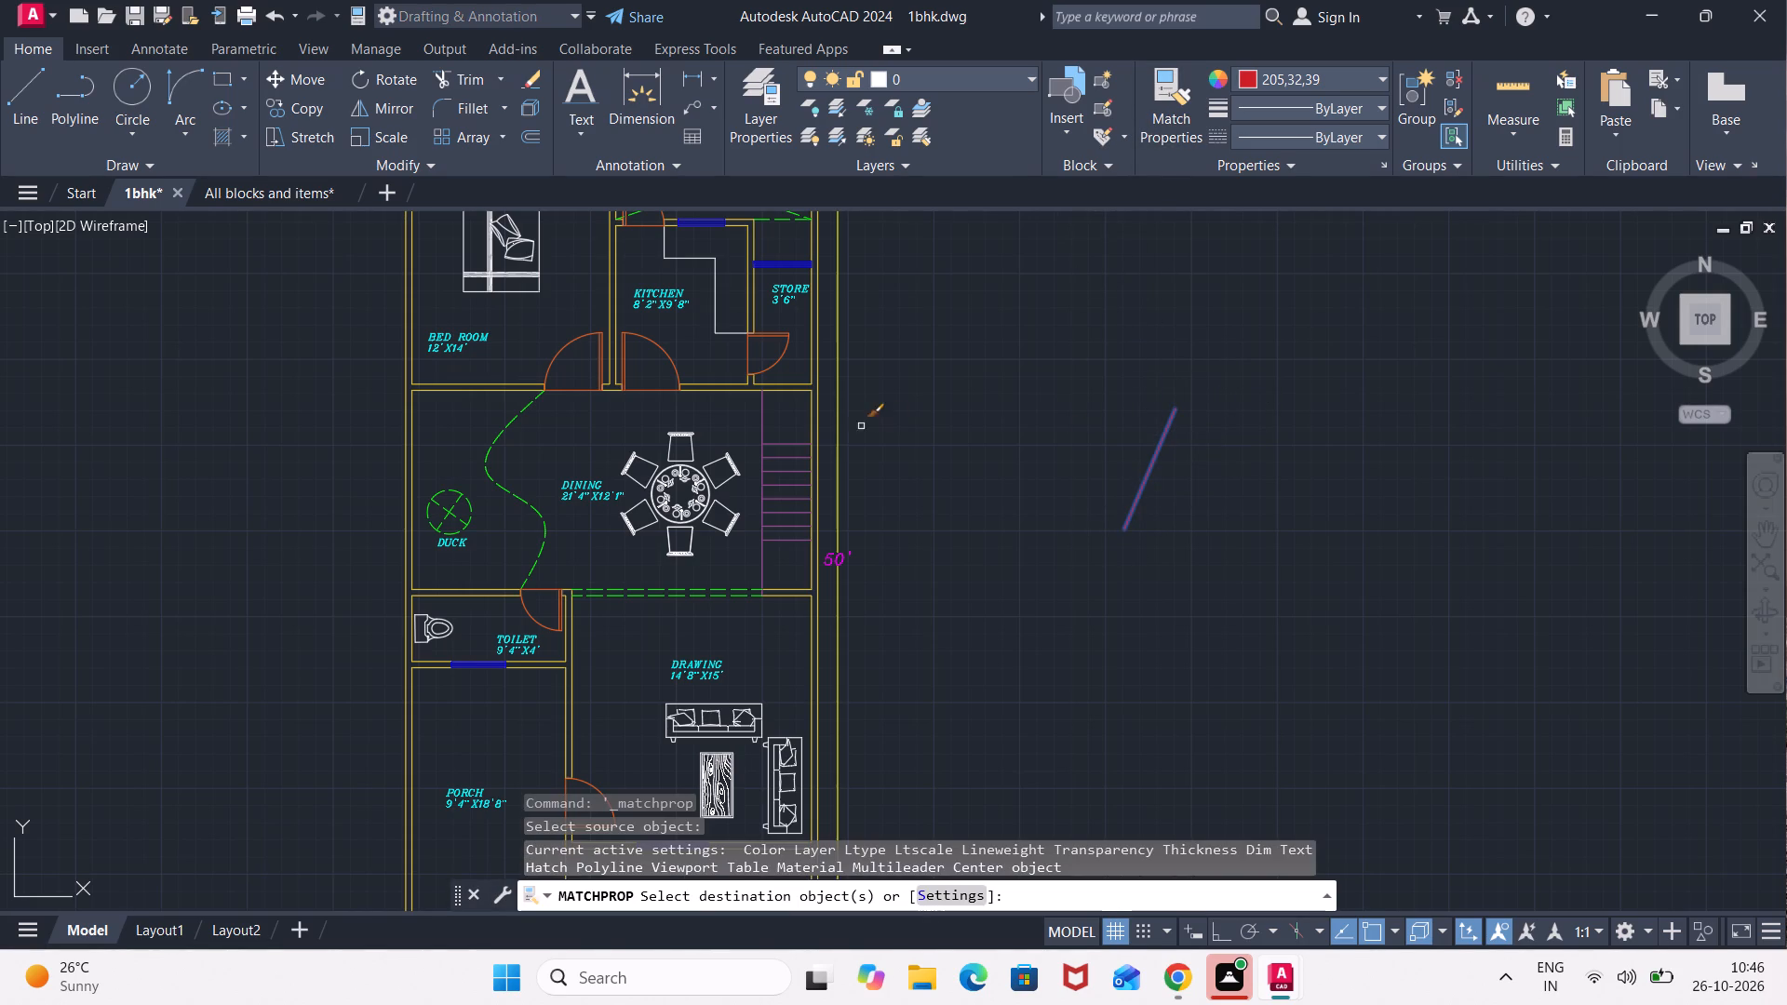
scroll(749, 417, up, 1)
drag(738, 409, 736, 419)
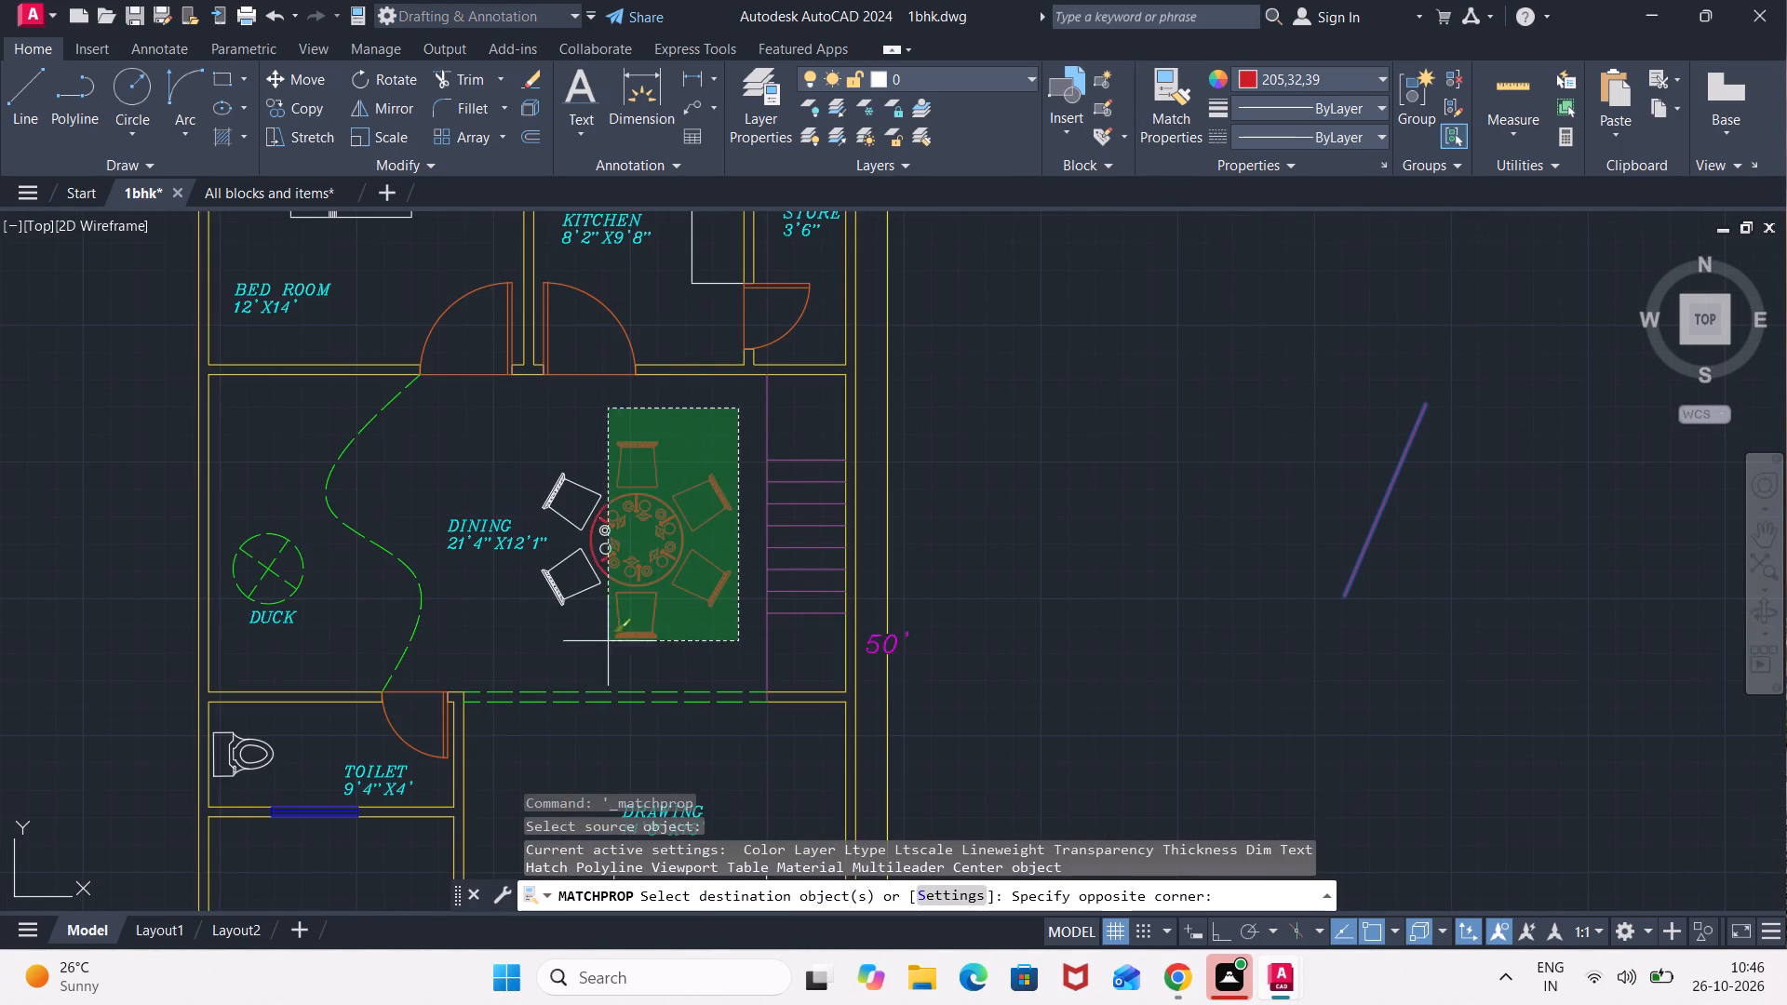
click(553, 641)
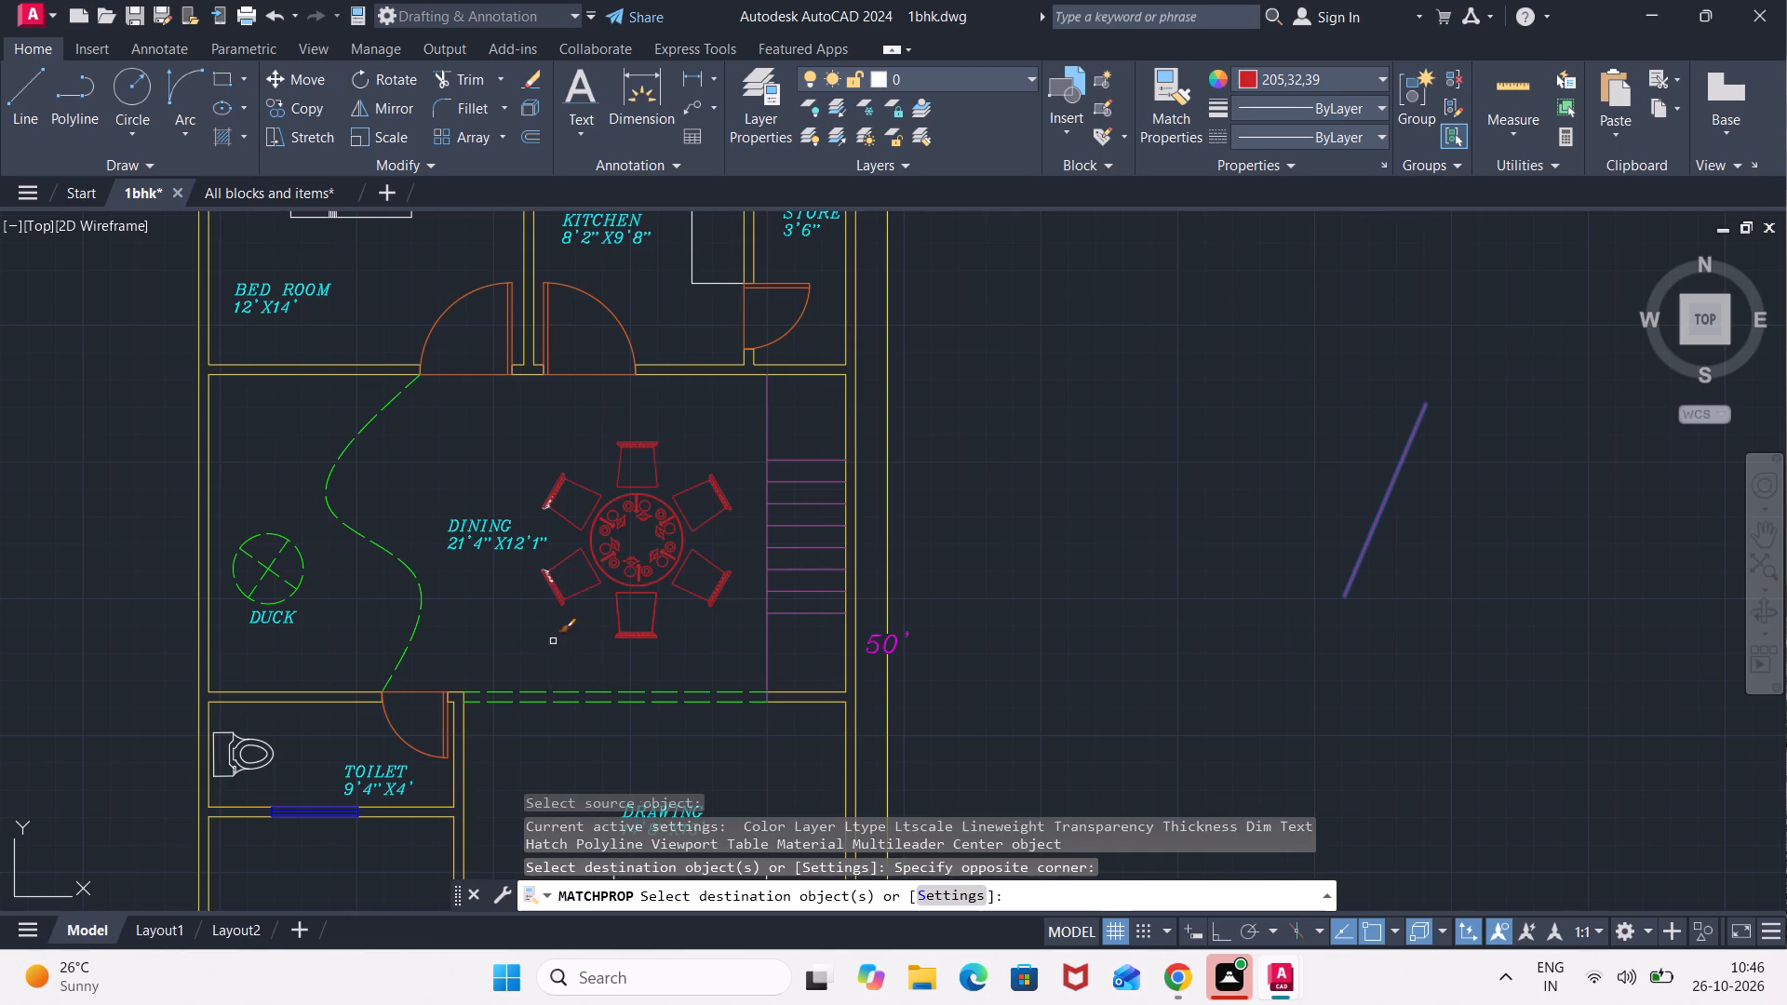
scroll(561, 559, up, 2)
click(555, 560)
click(488, 630)
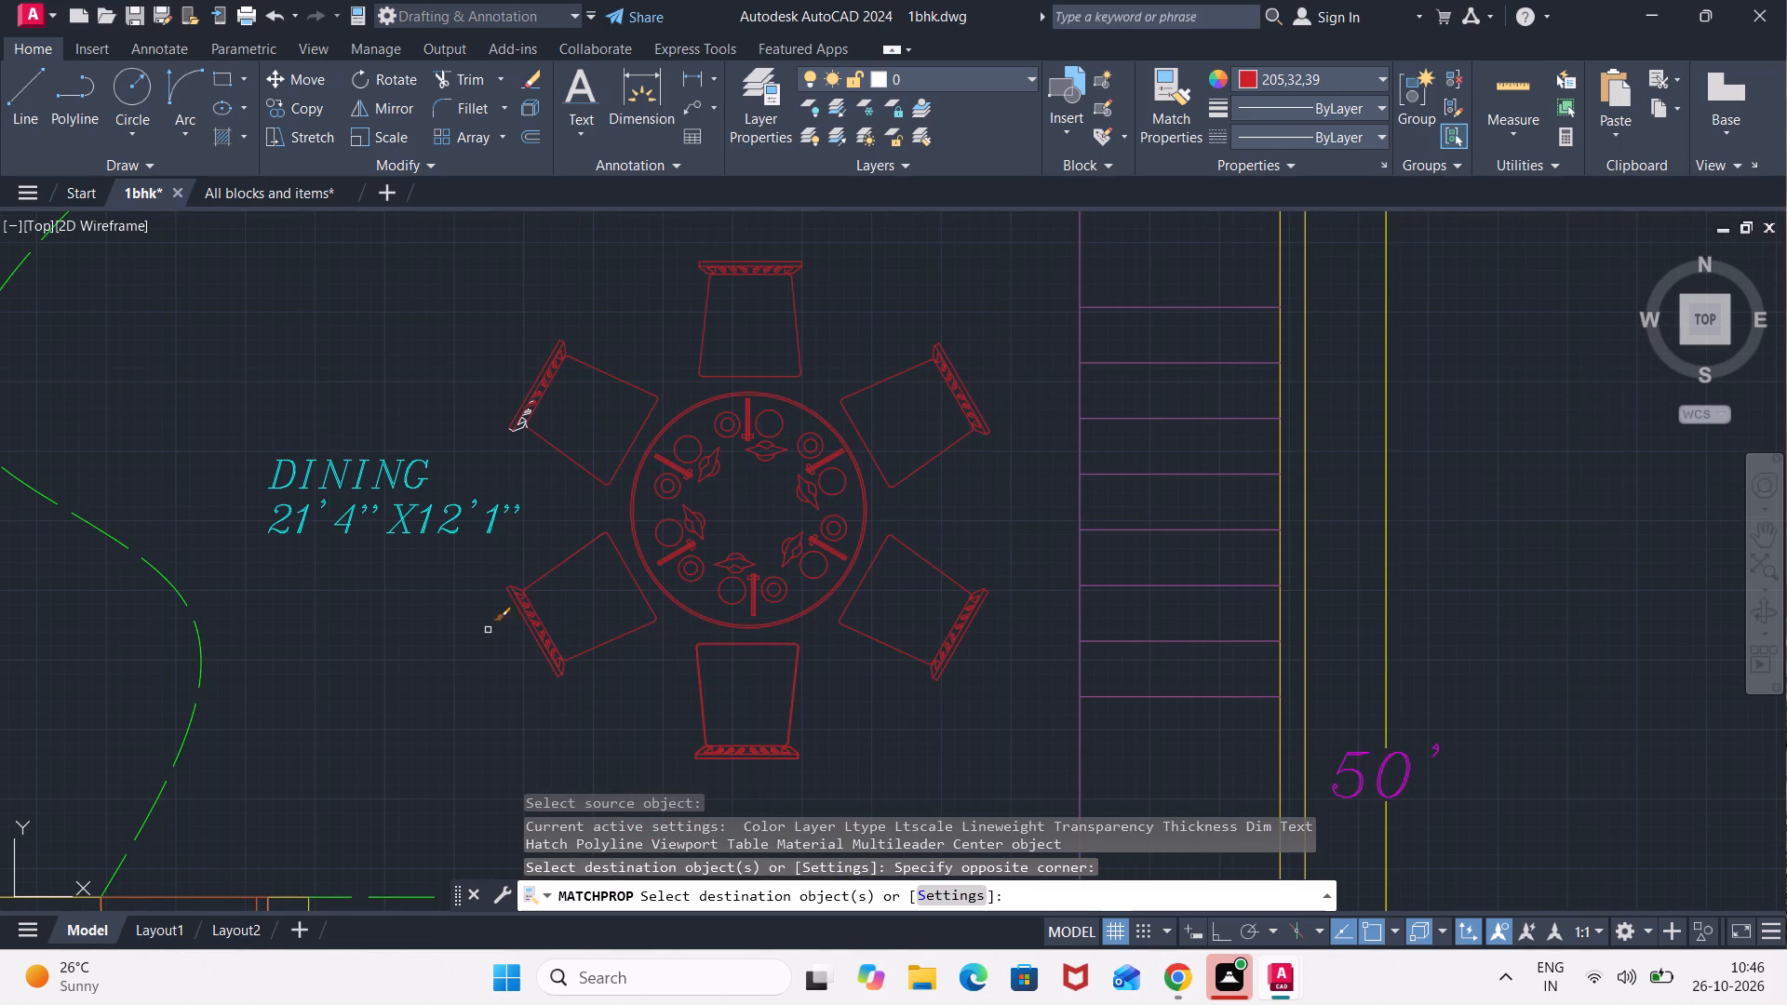
click(566, 379)
click(496, 442)
Match the red line's properties onto both sofas and the coffee table in the DRAWING room.
scroll(641, 472, down, 3)
scroll(578, 545, down, 1)
middle_drag(615, 593, 524, 361)
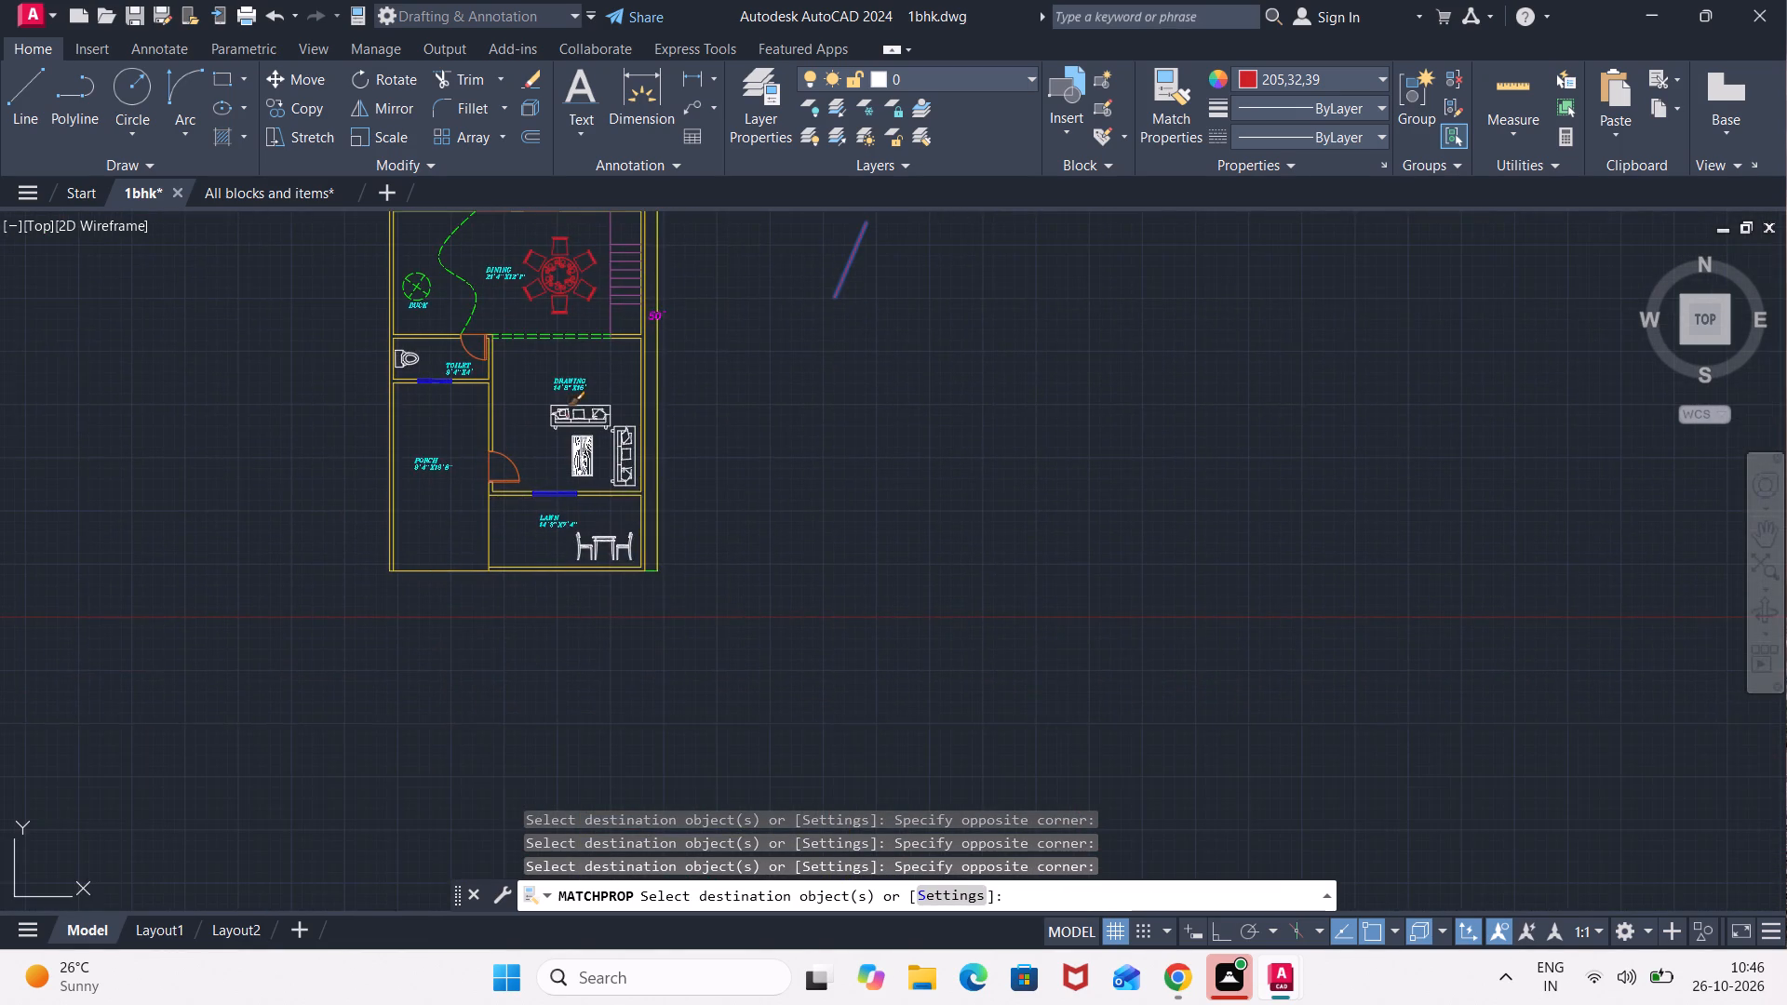
scroll(593, 400, up, 2)
click(646, 390)
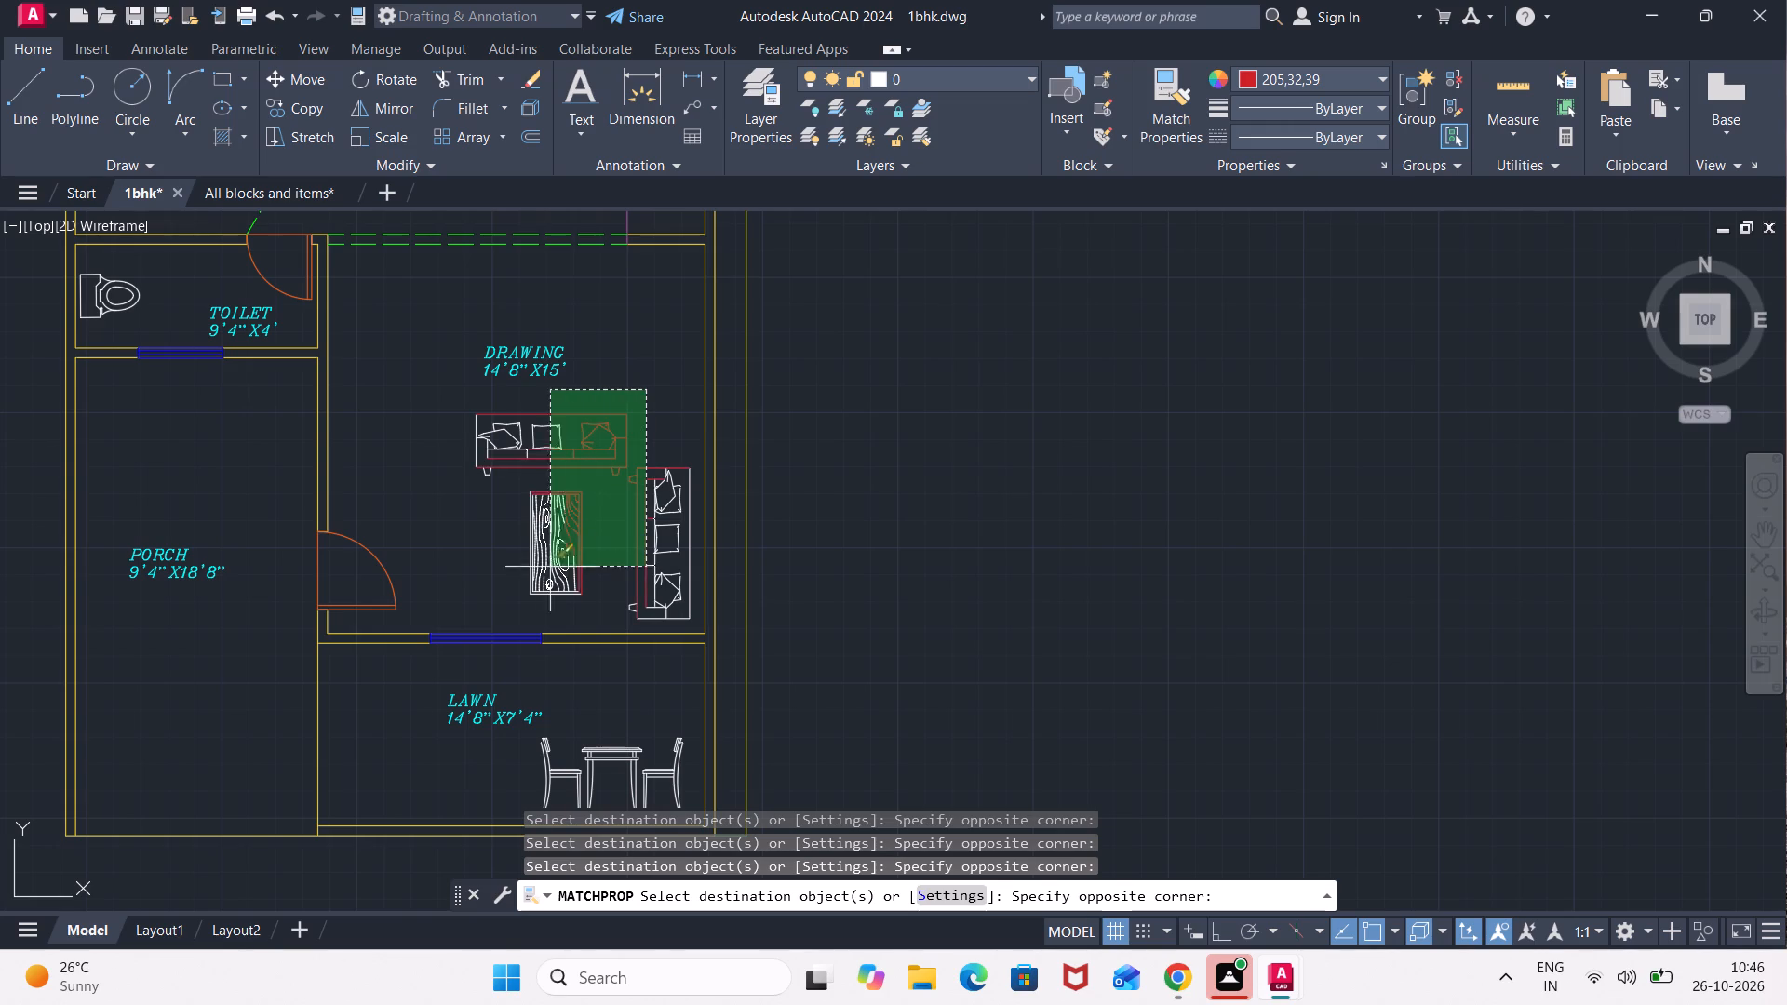
click(456, 597)
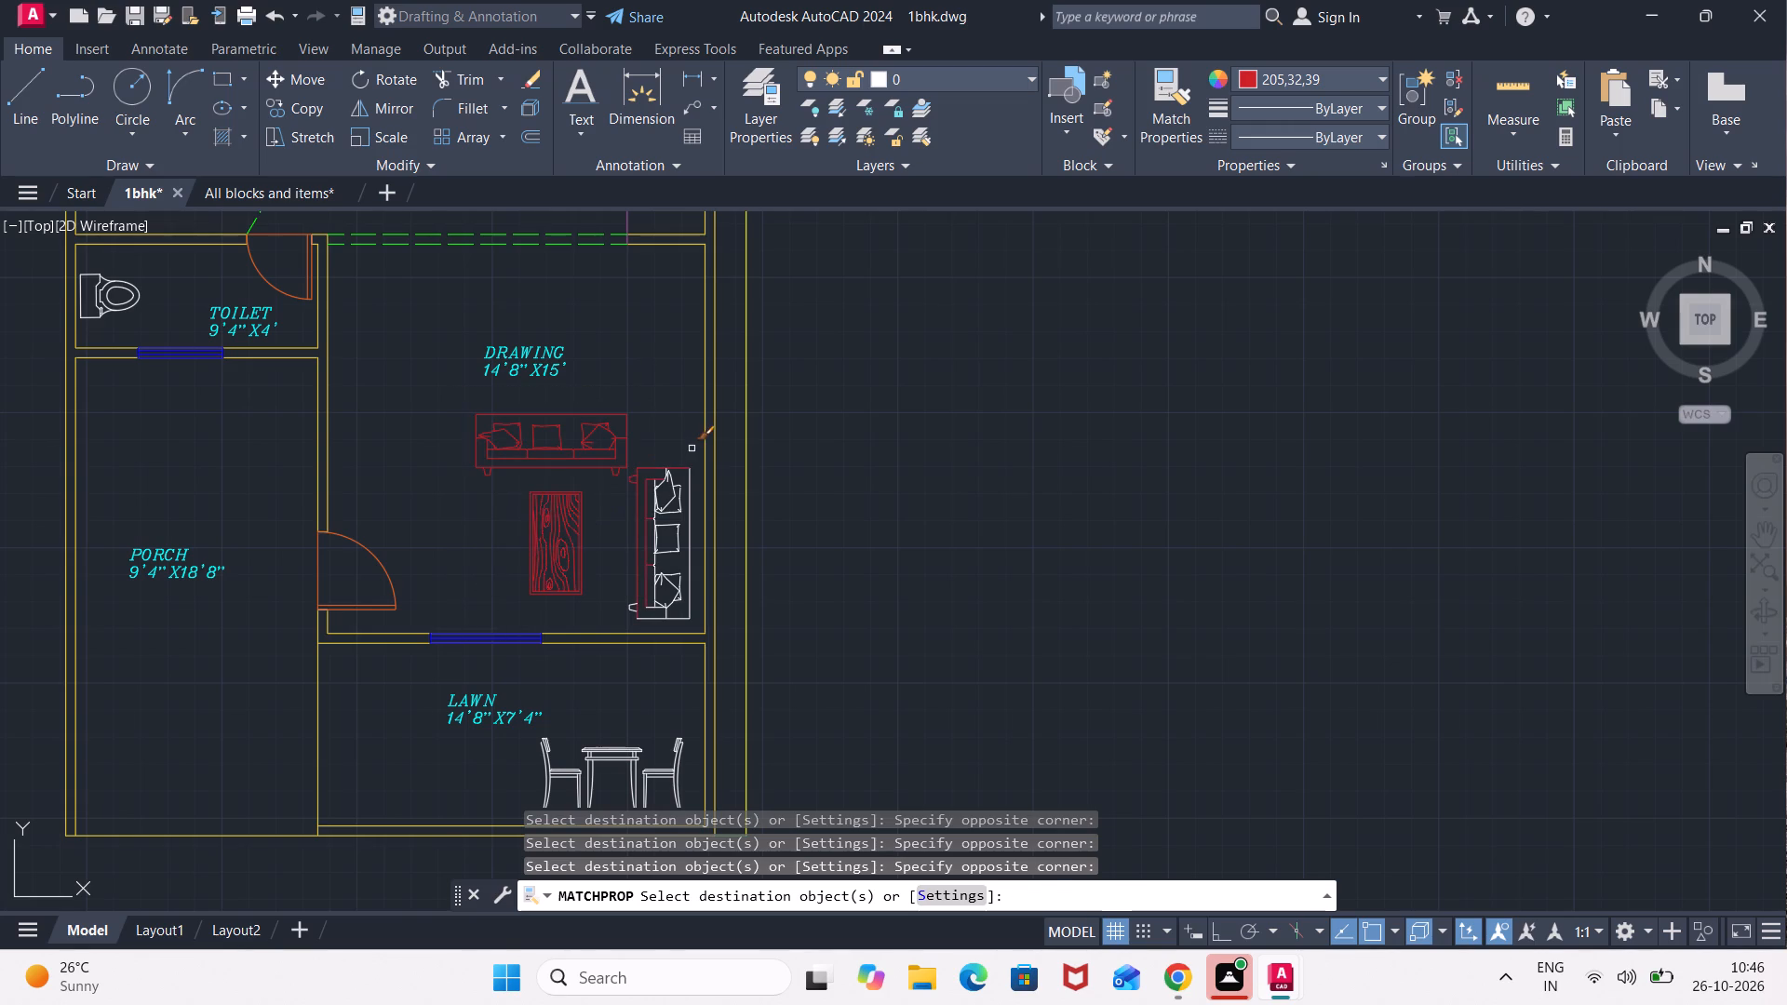
click(692, 449)
click(621, 623)
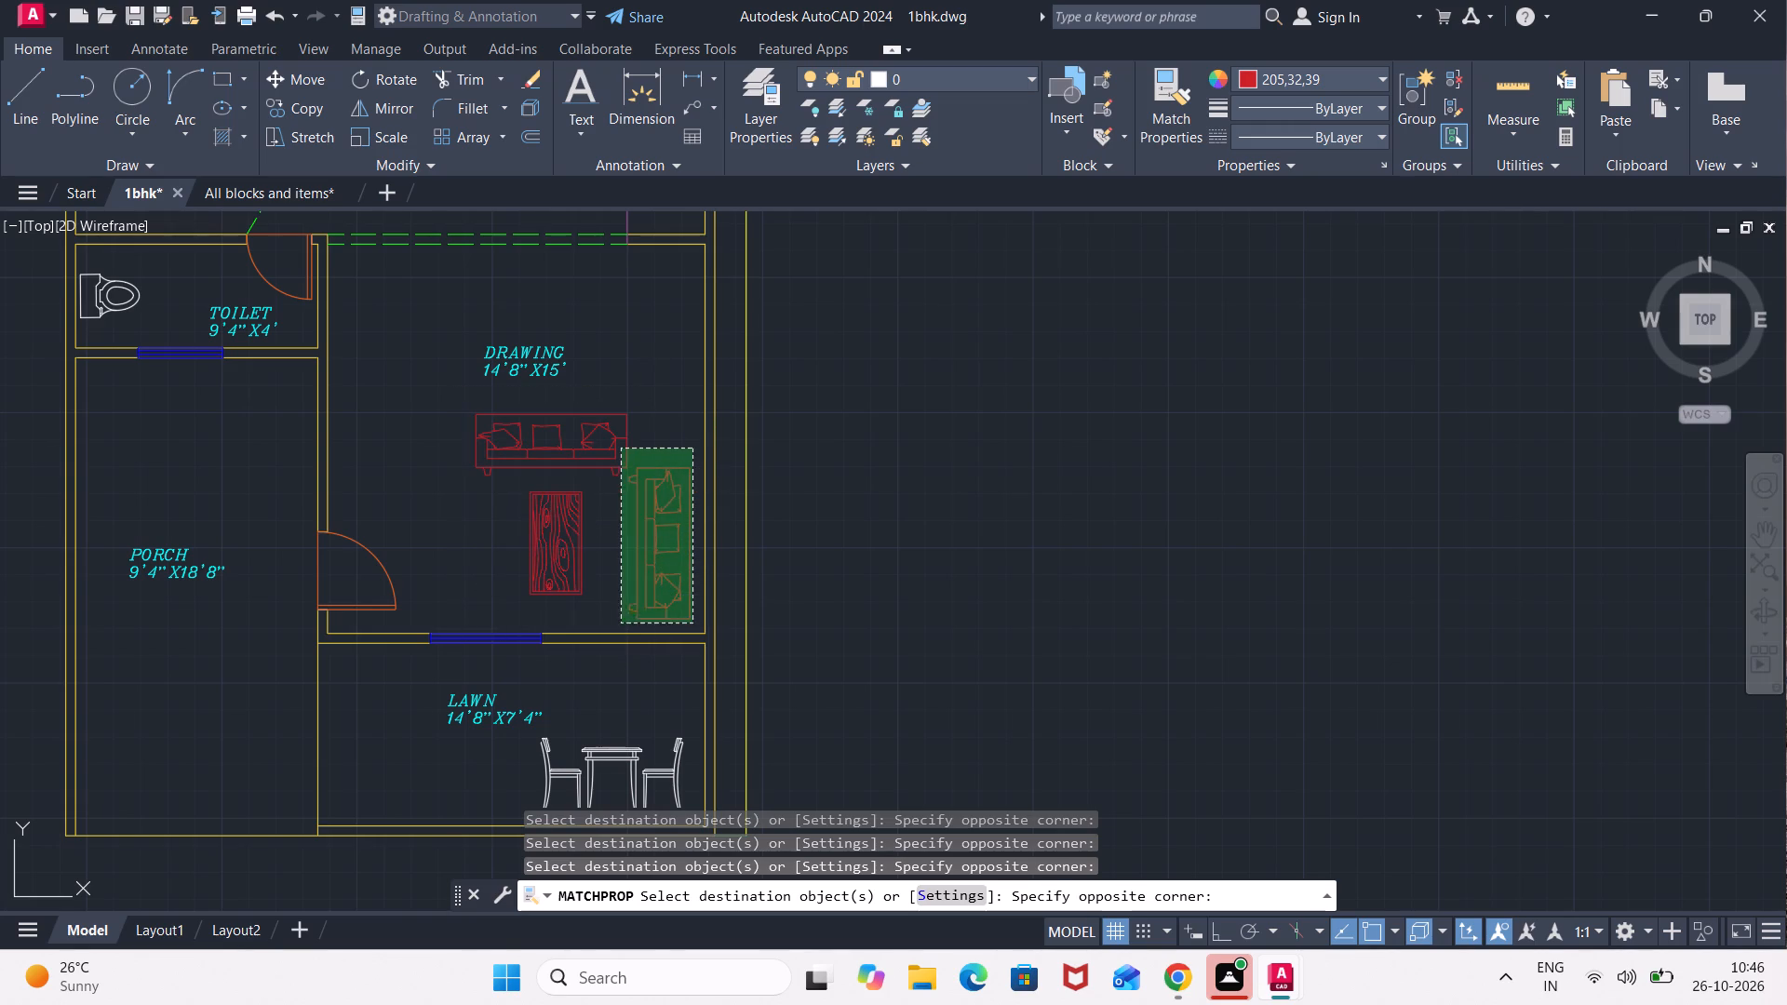
Match the red line's properties onto the table and two chairs in the LAWN area.
scroll(654, 328, down, 2)
scroll(662, 500, up, 3)
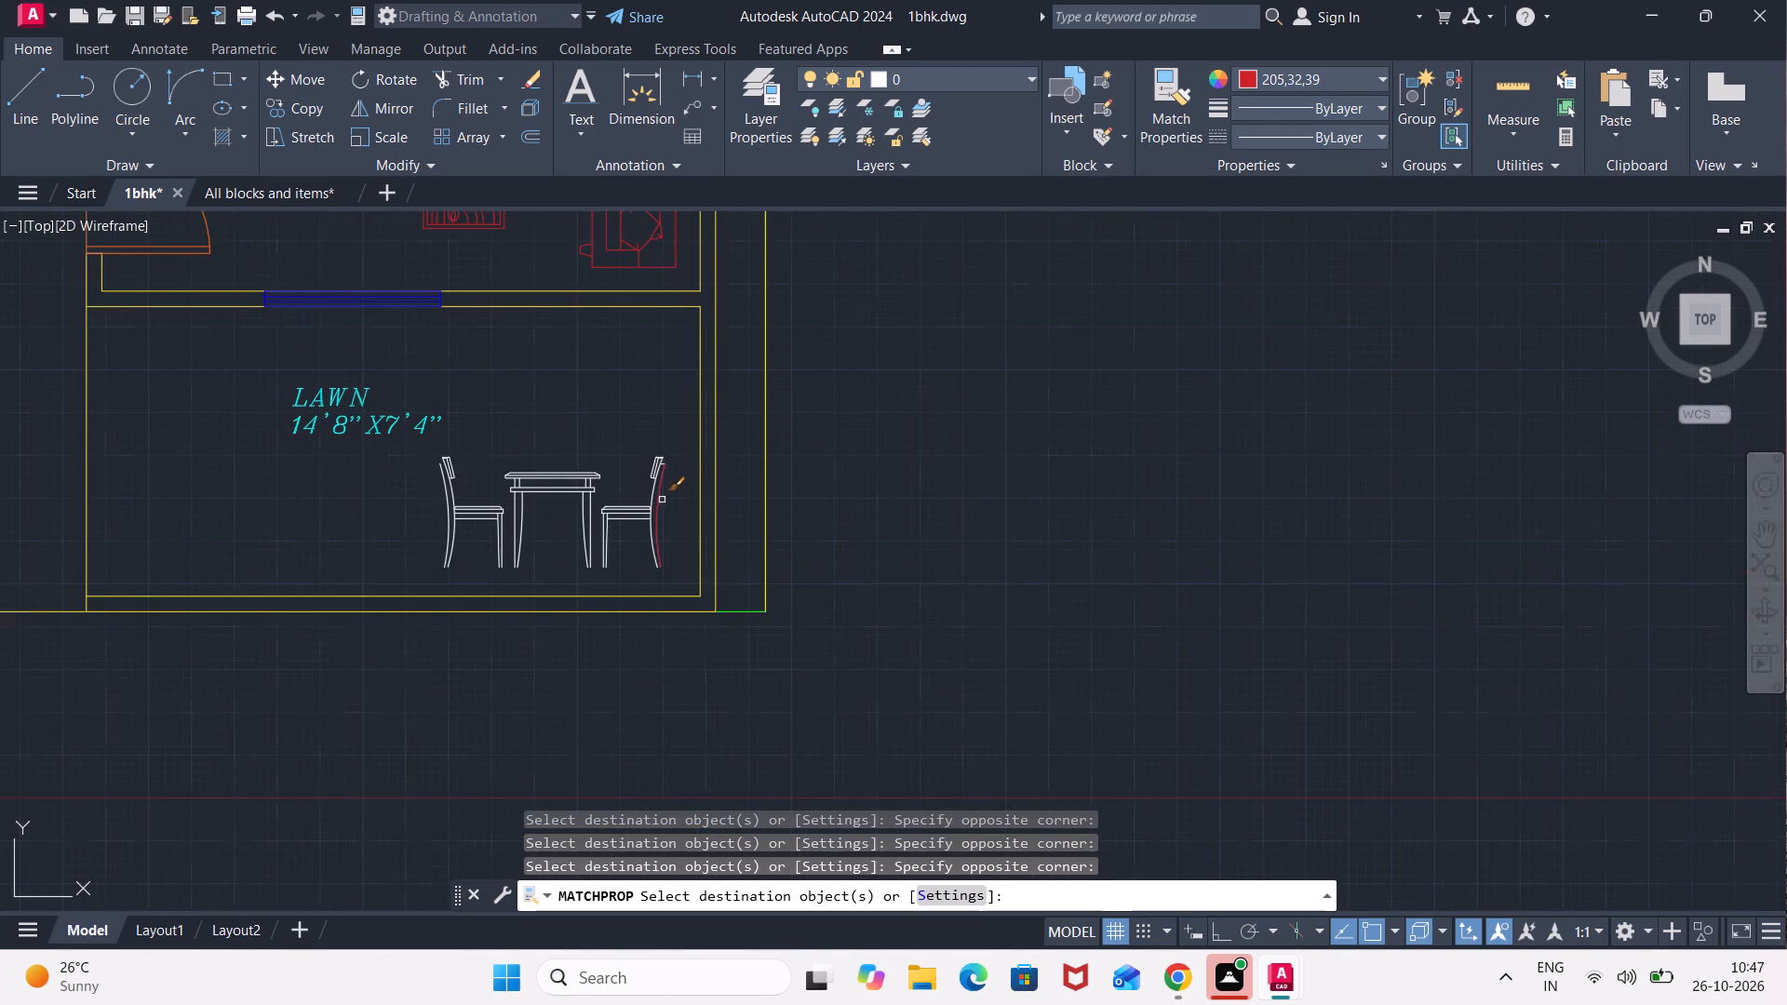
drag(667, 429, 670, 449)
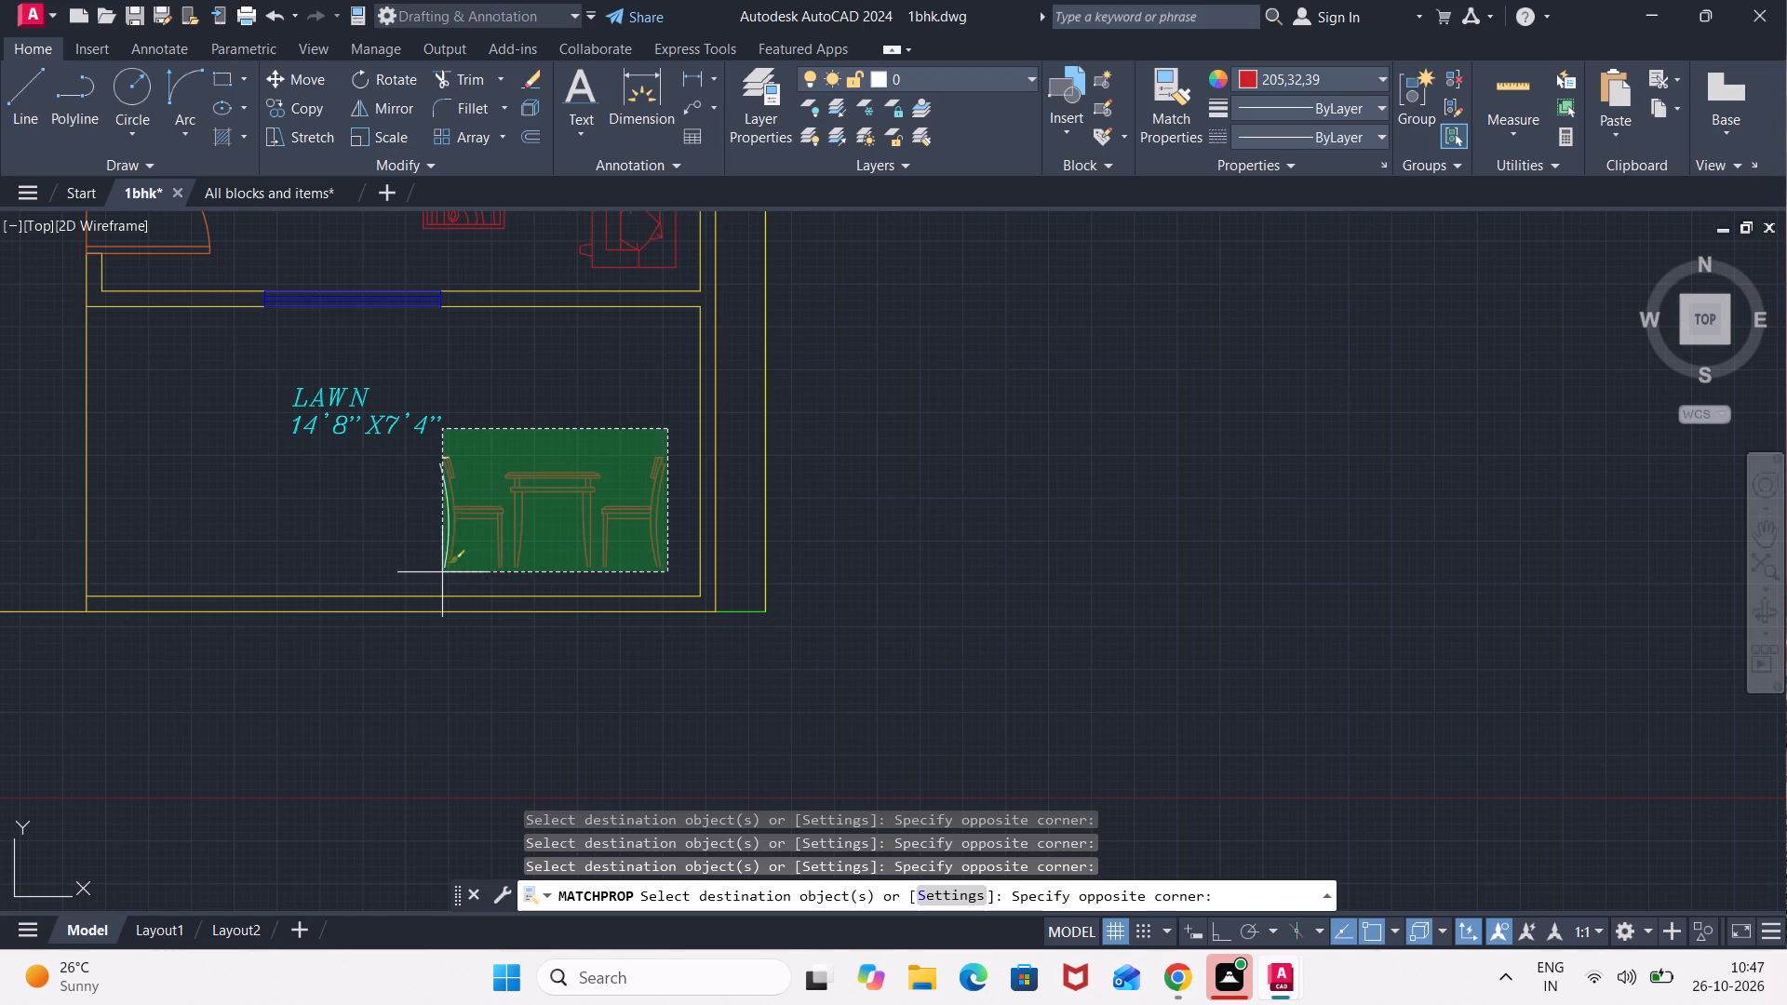
click(437, 577)
Match the red line's properties onto the bed and its side tables in the BED ROOM.
middle_drag(565, 393, 611, 585)
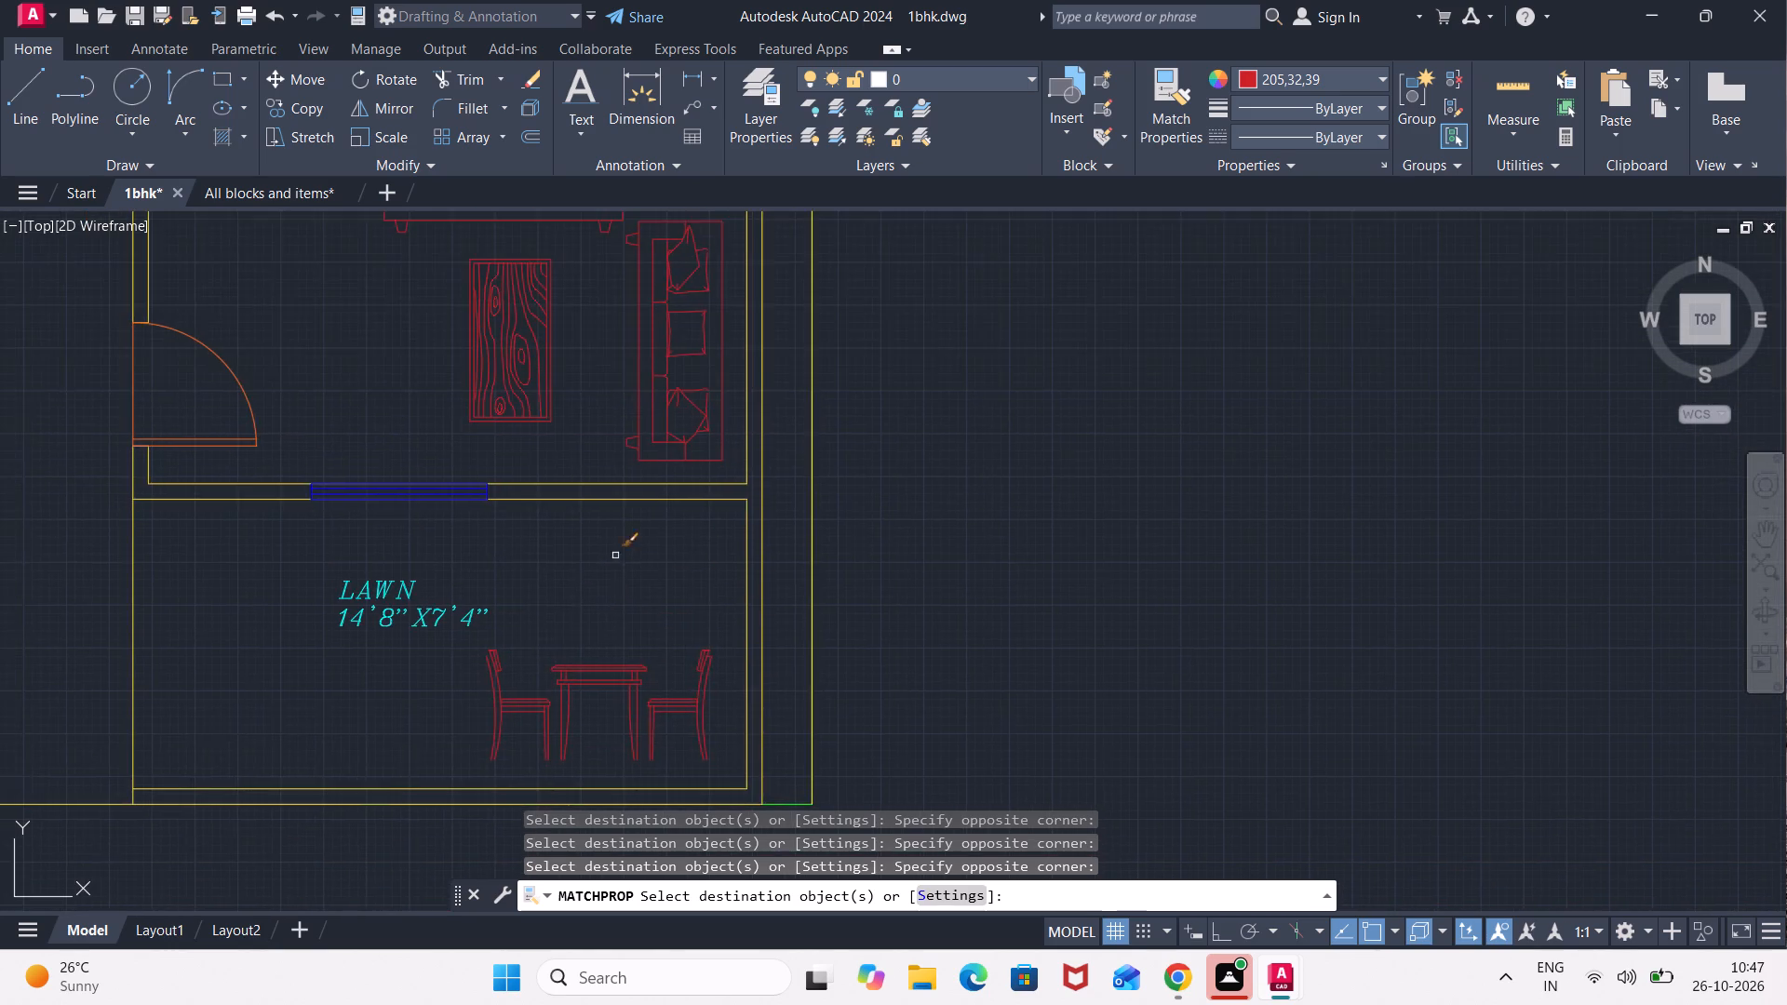
scroll(589, 384, down, 1)
middle_drag(586, 333, 631, 562)
middle_drag(458, 341, 587, 550)
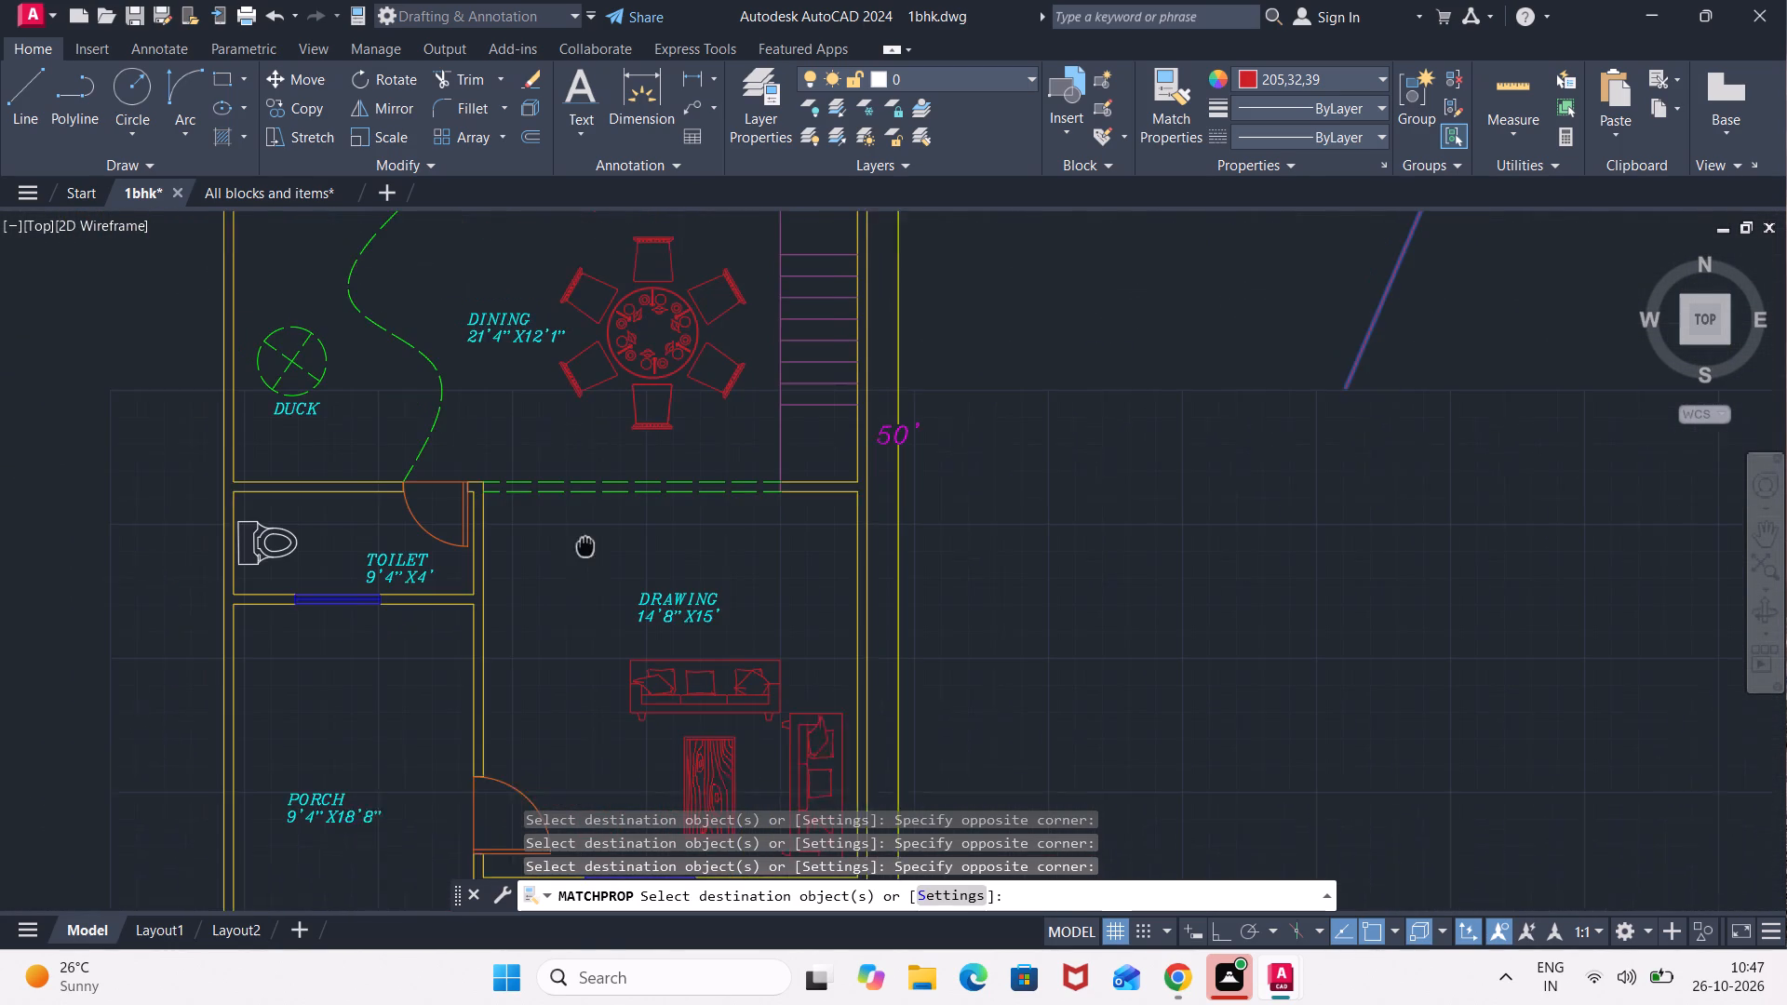
middle_drag(587, 550, 589, 553)
middle_drag(525, 360, 562, 569)
middle_drag(553, 401, 565, 563)
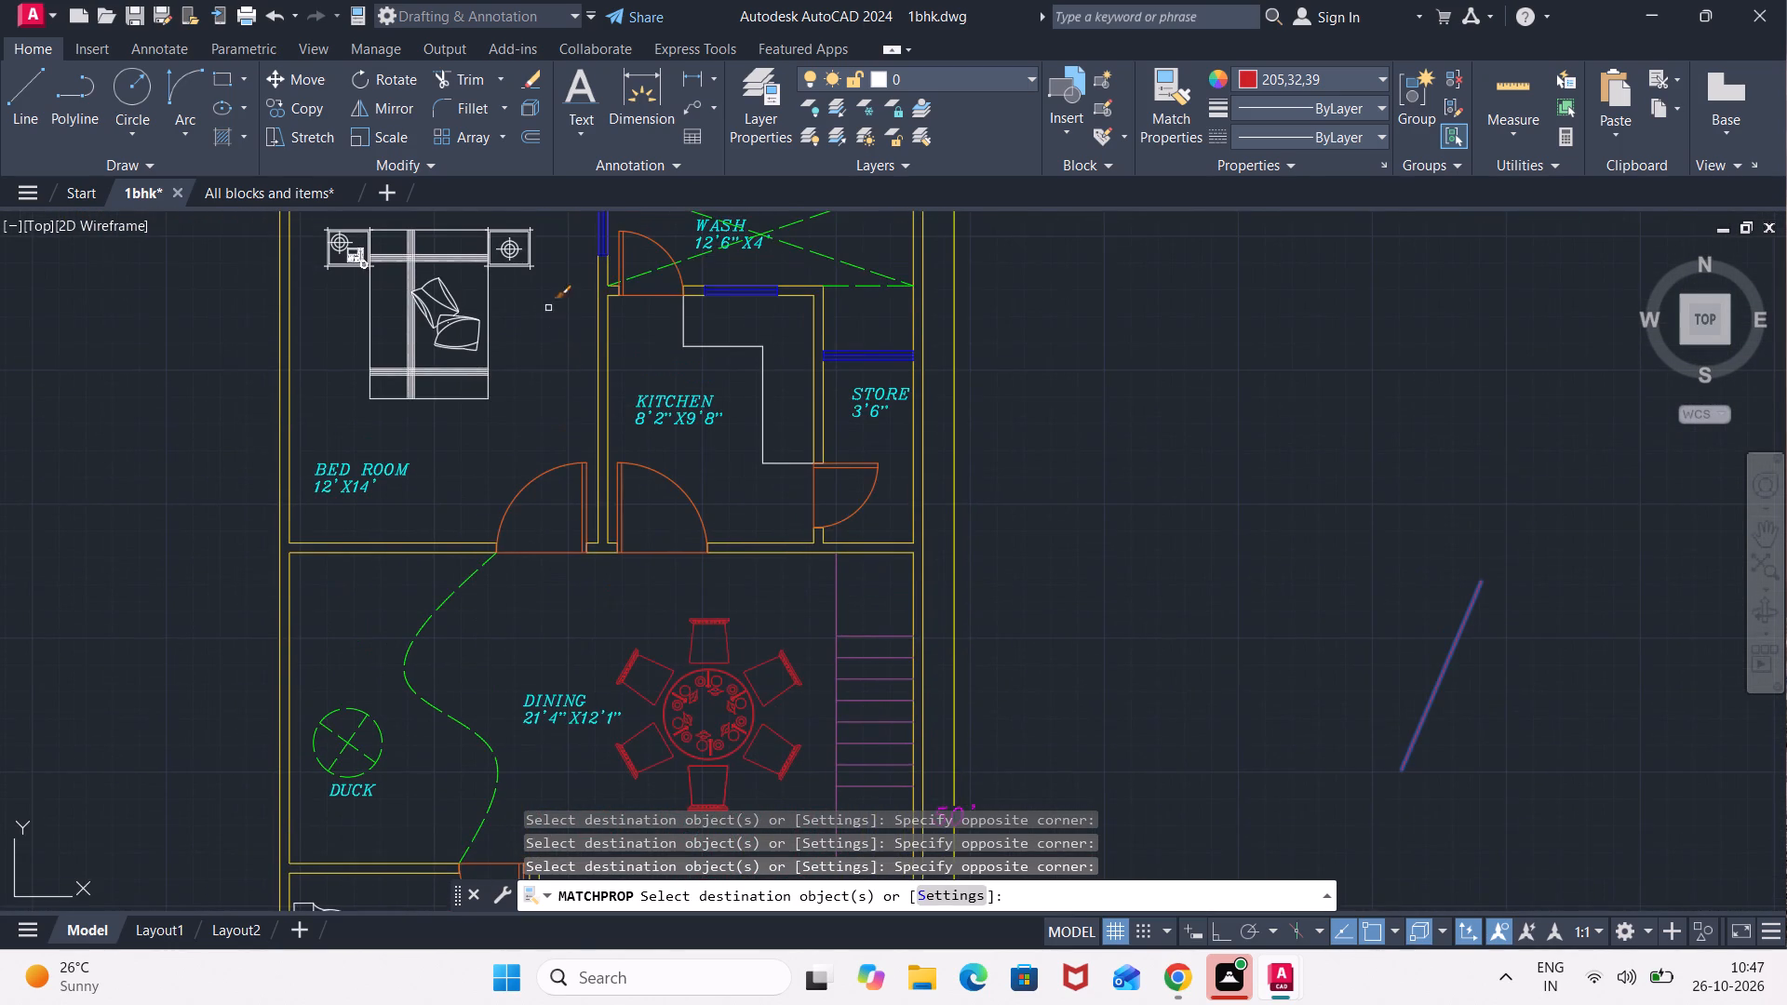
middle_drag(548, 305, 555, 430)
click(556, 334)
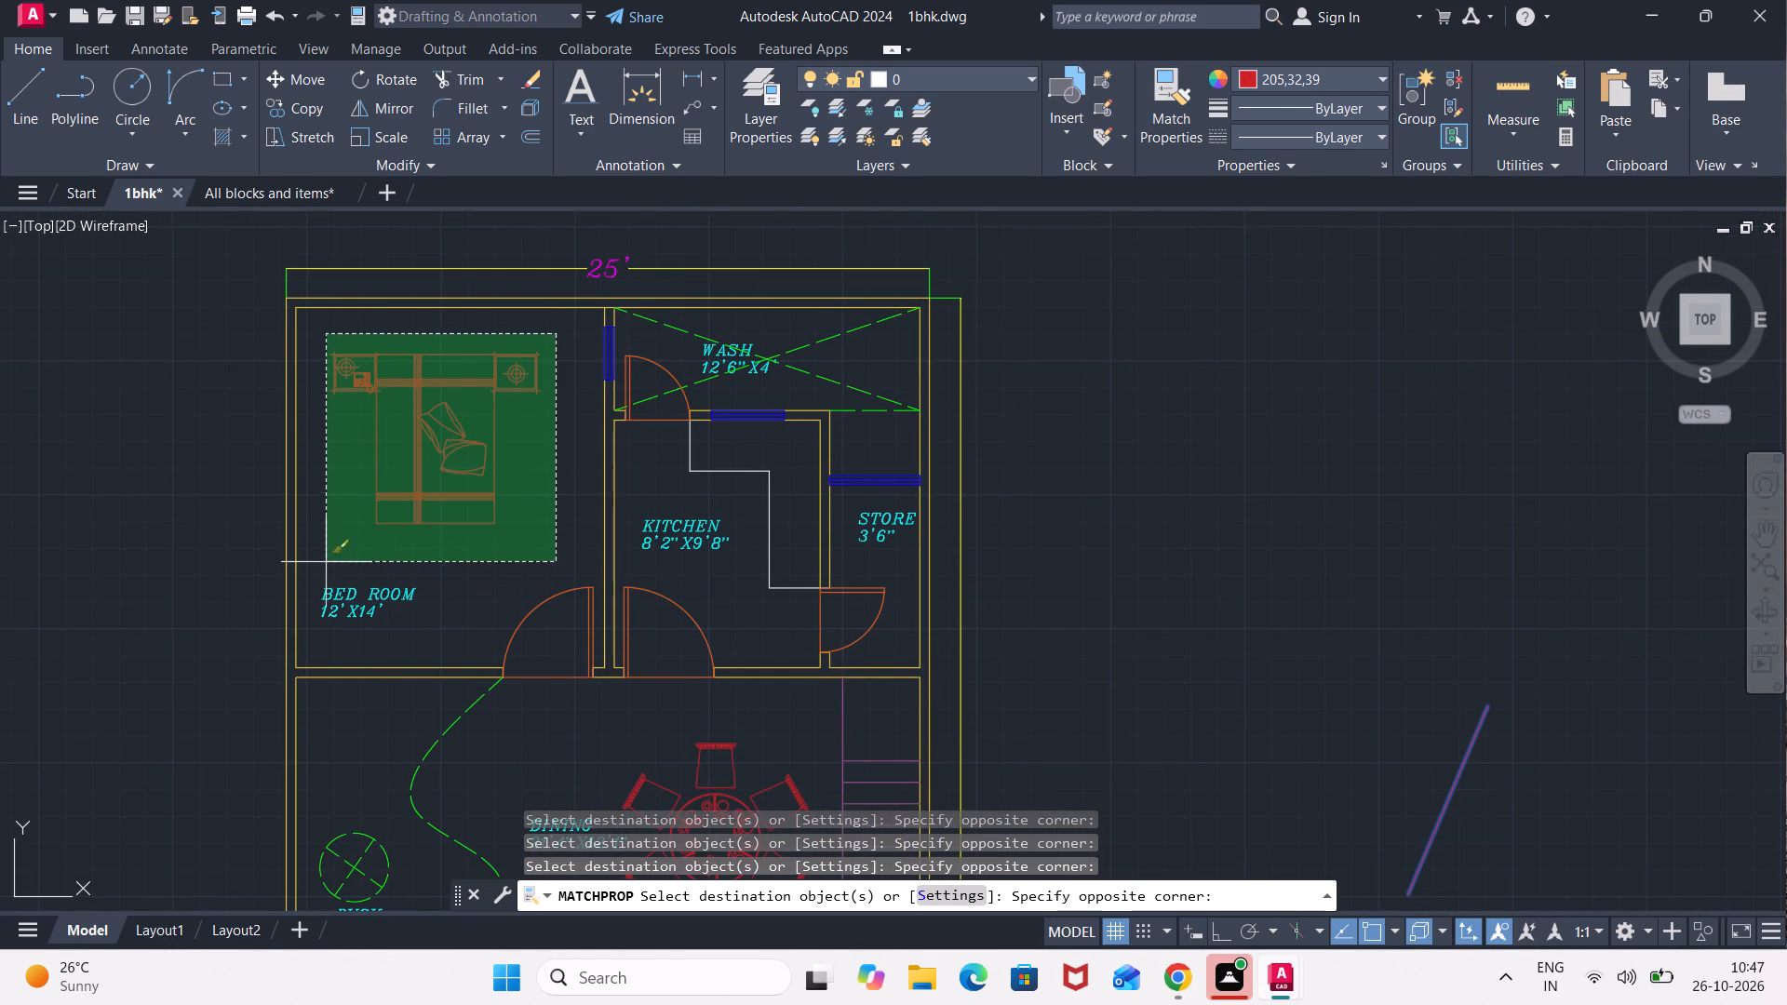
click(324, 557)
Set the current colour to index colour 210 and draw a short slanted sample line east of the STORE room.
click(1249, 83)
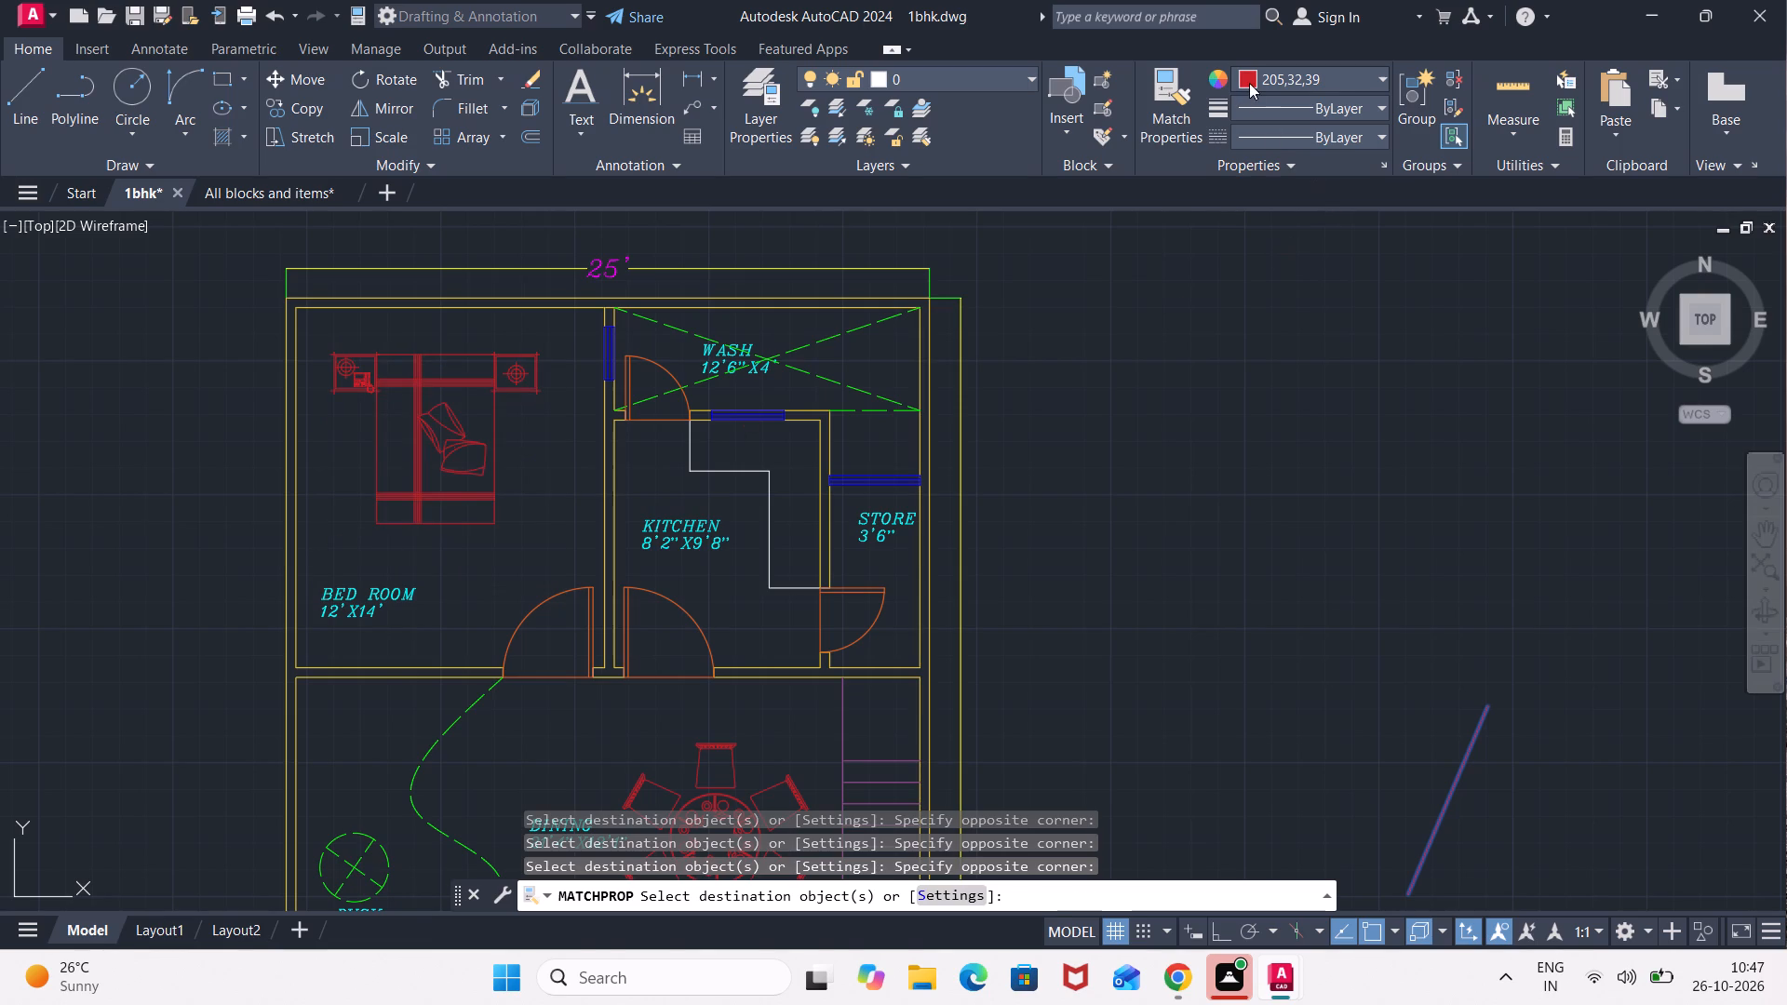
click(1248, 332)
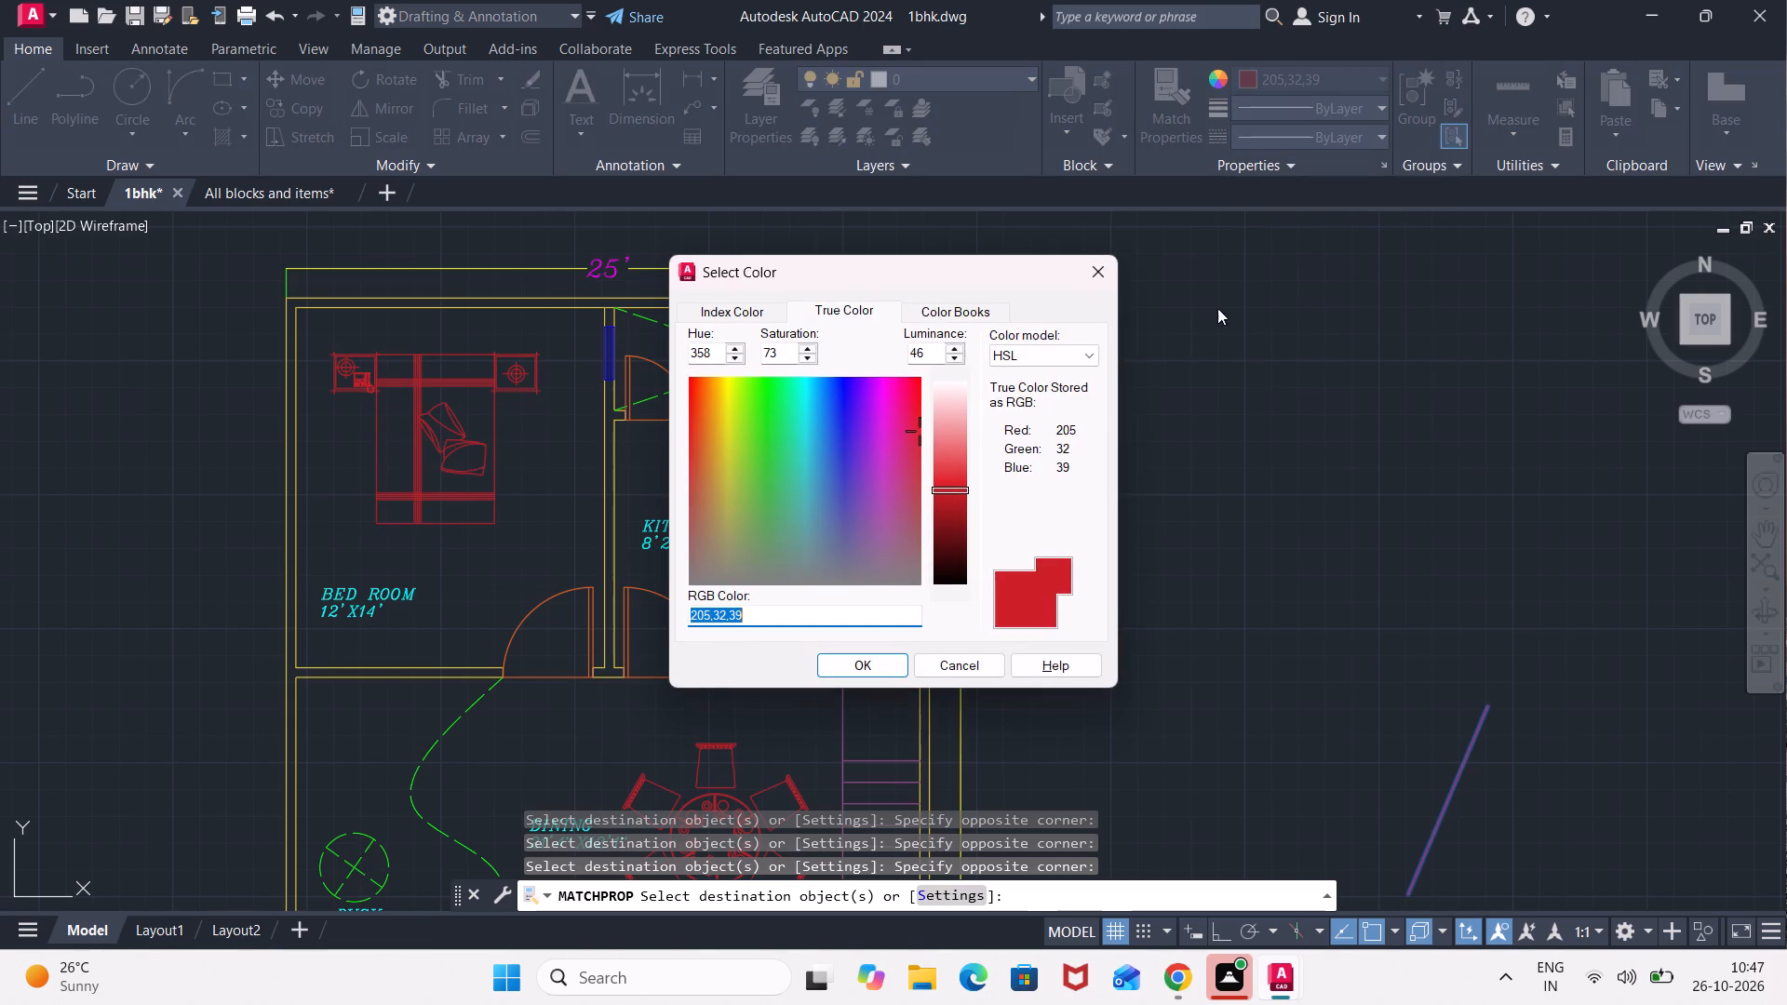
click(730, 305)
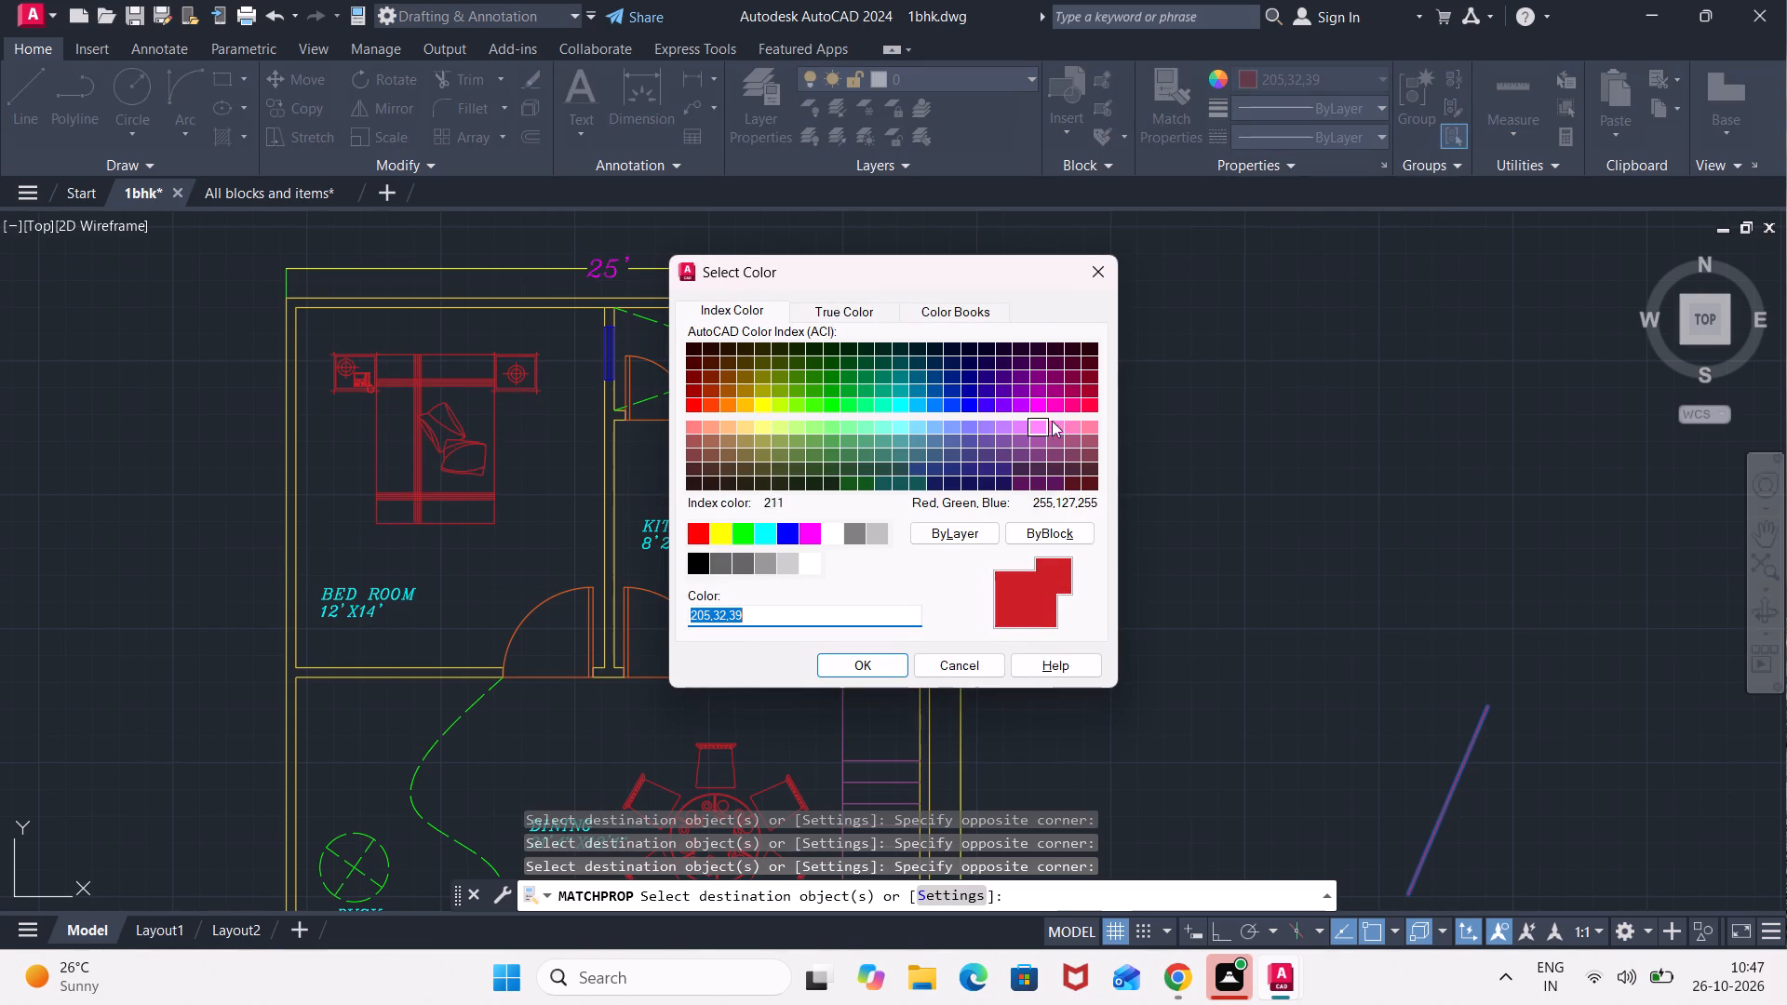
click(1043, 405)
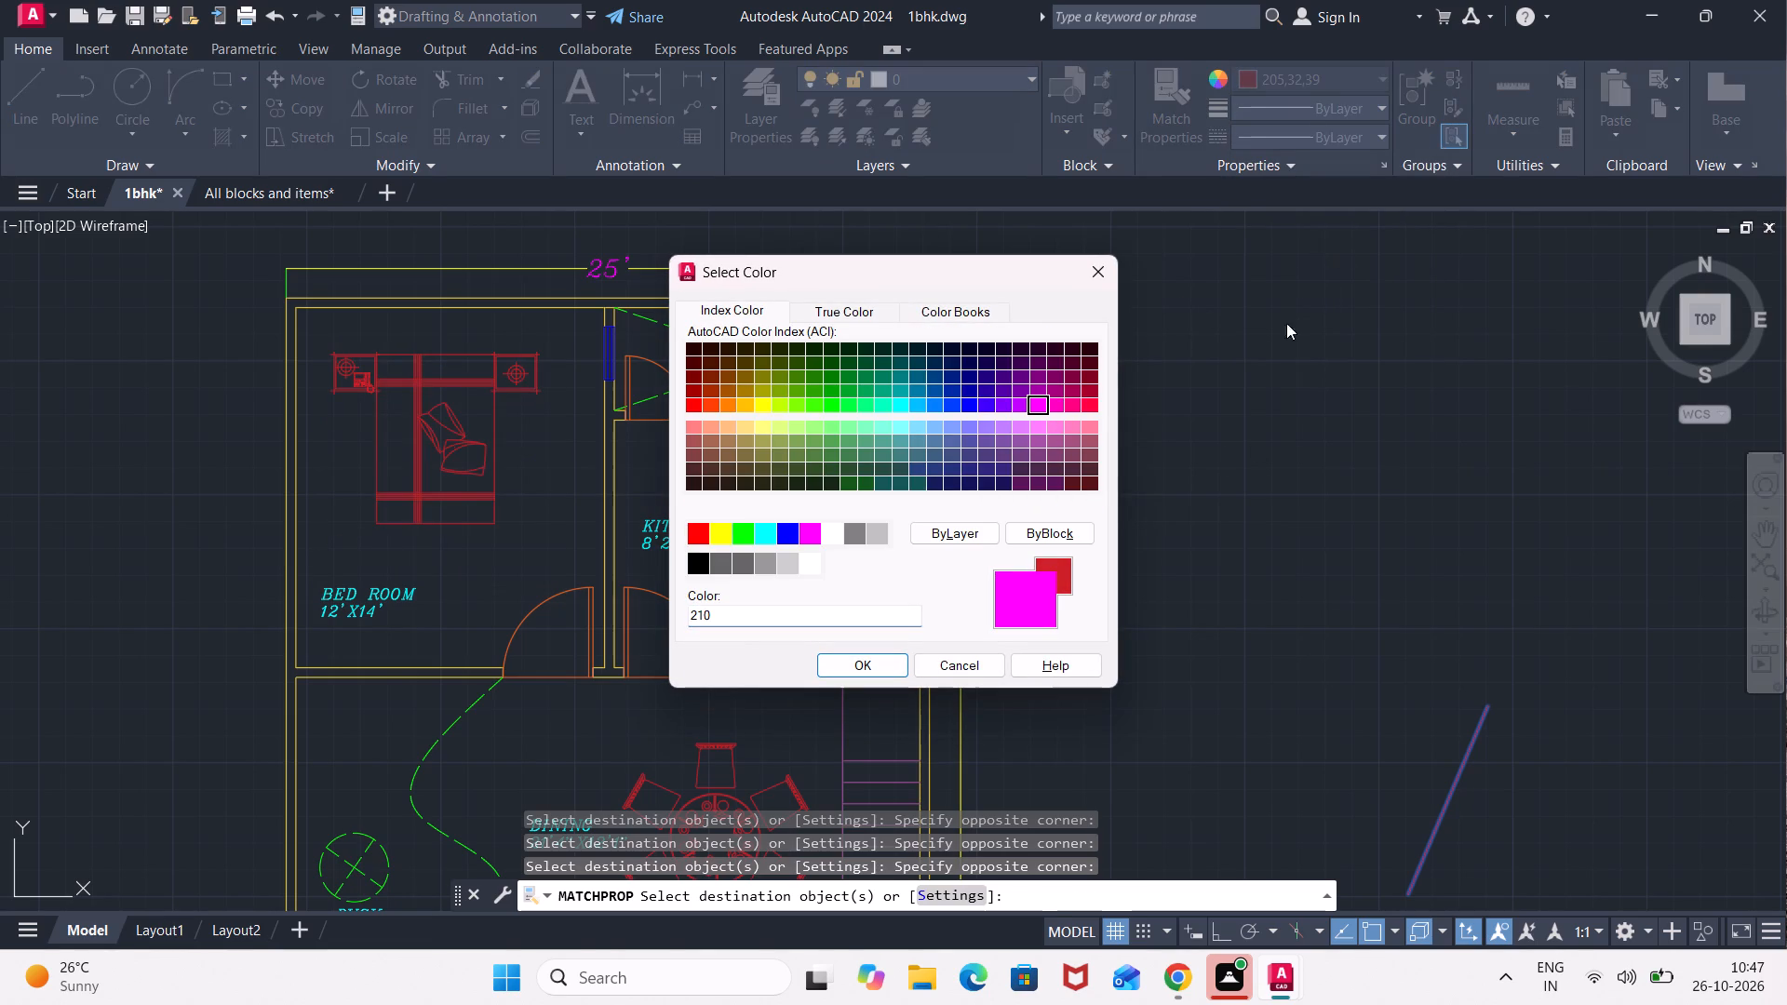
click(865, 661)
key(l)
key(Return)
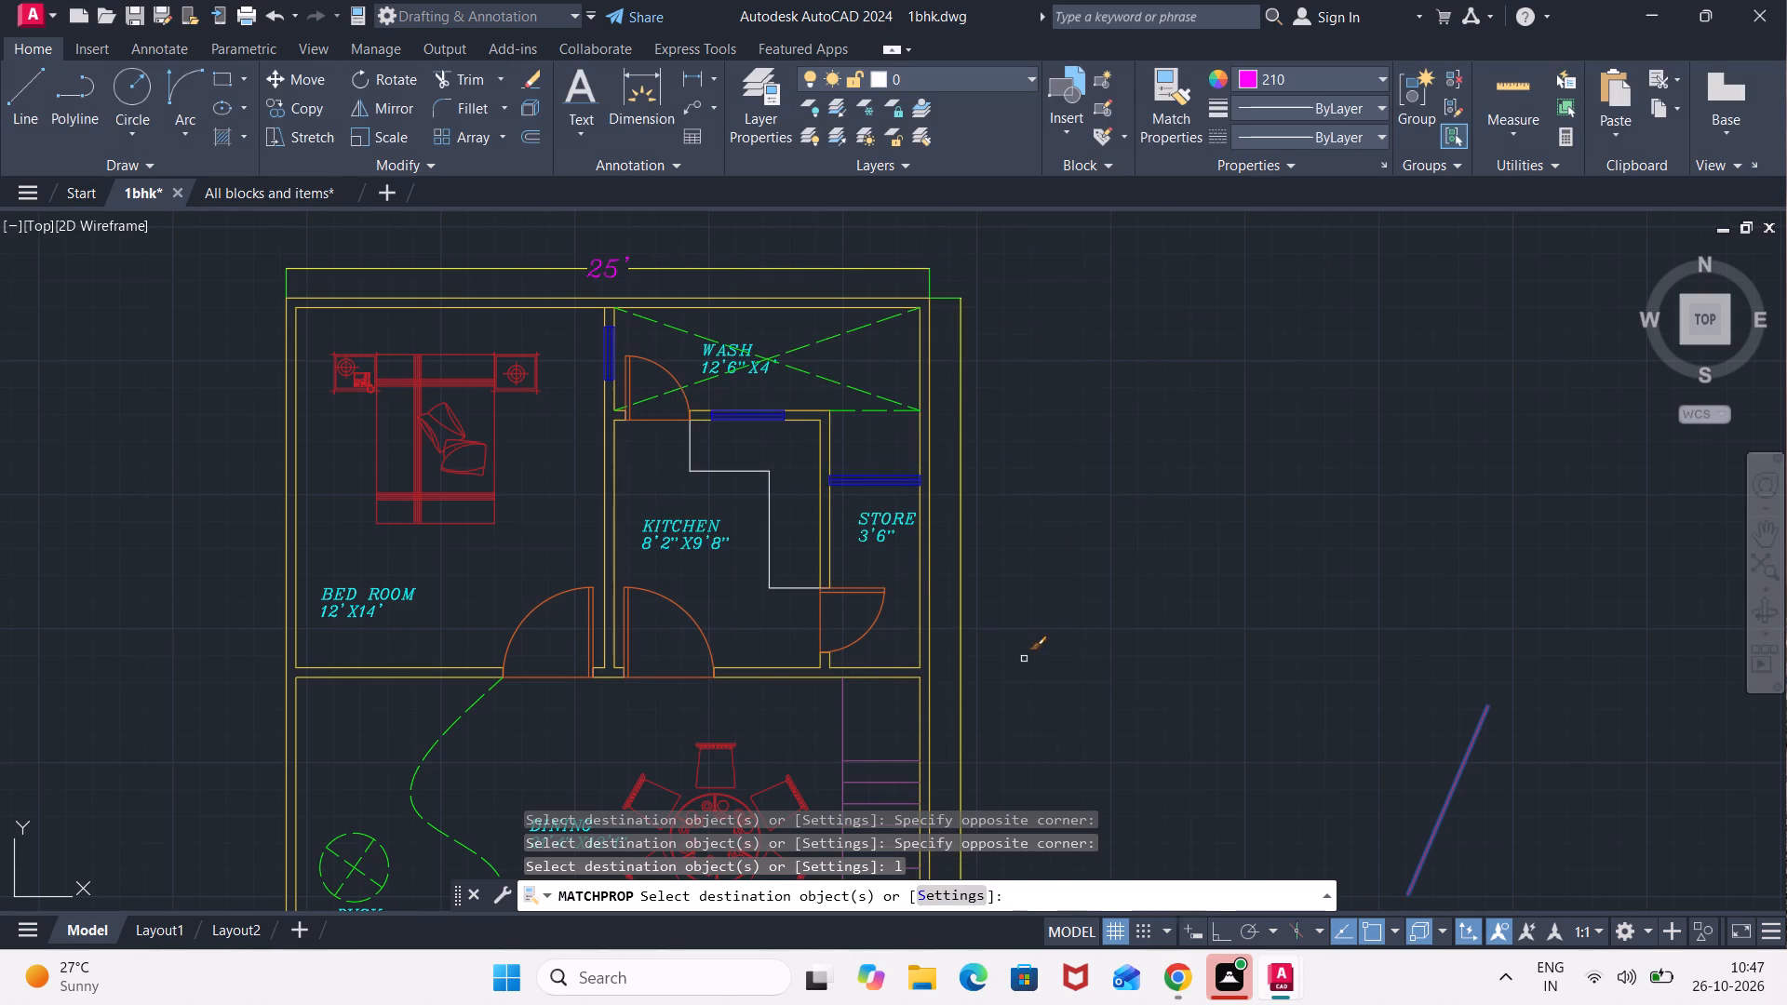
click(1141, 615)
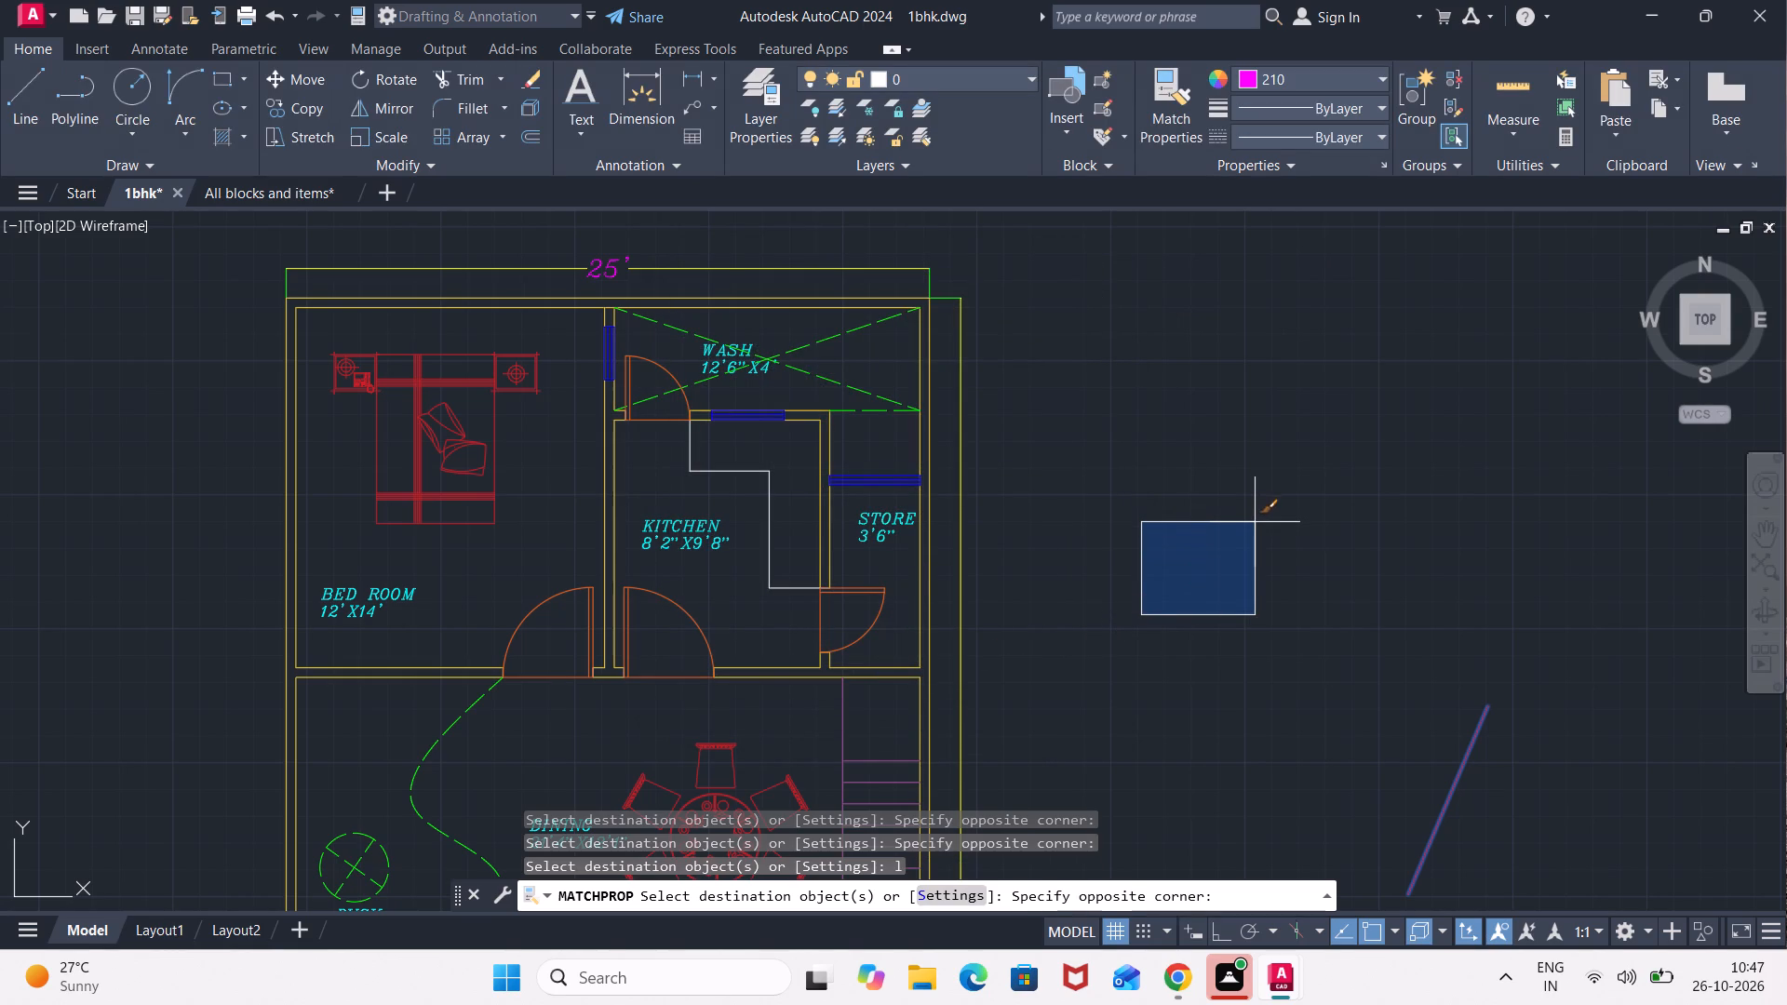
key(Escape)
key(l)
key(Return)
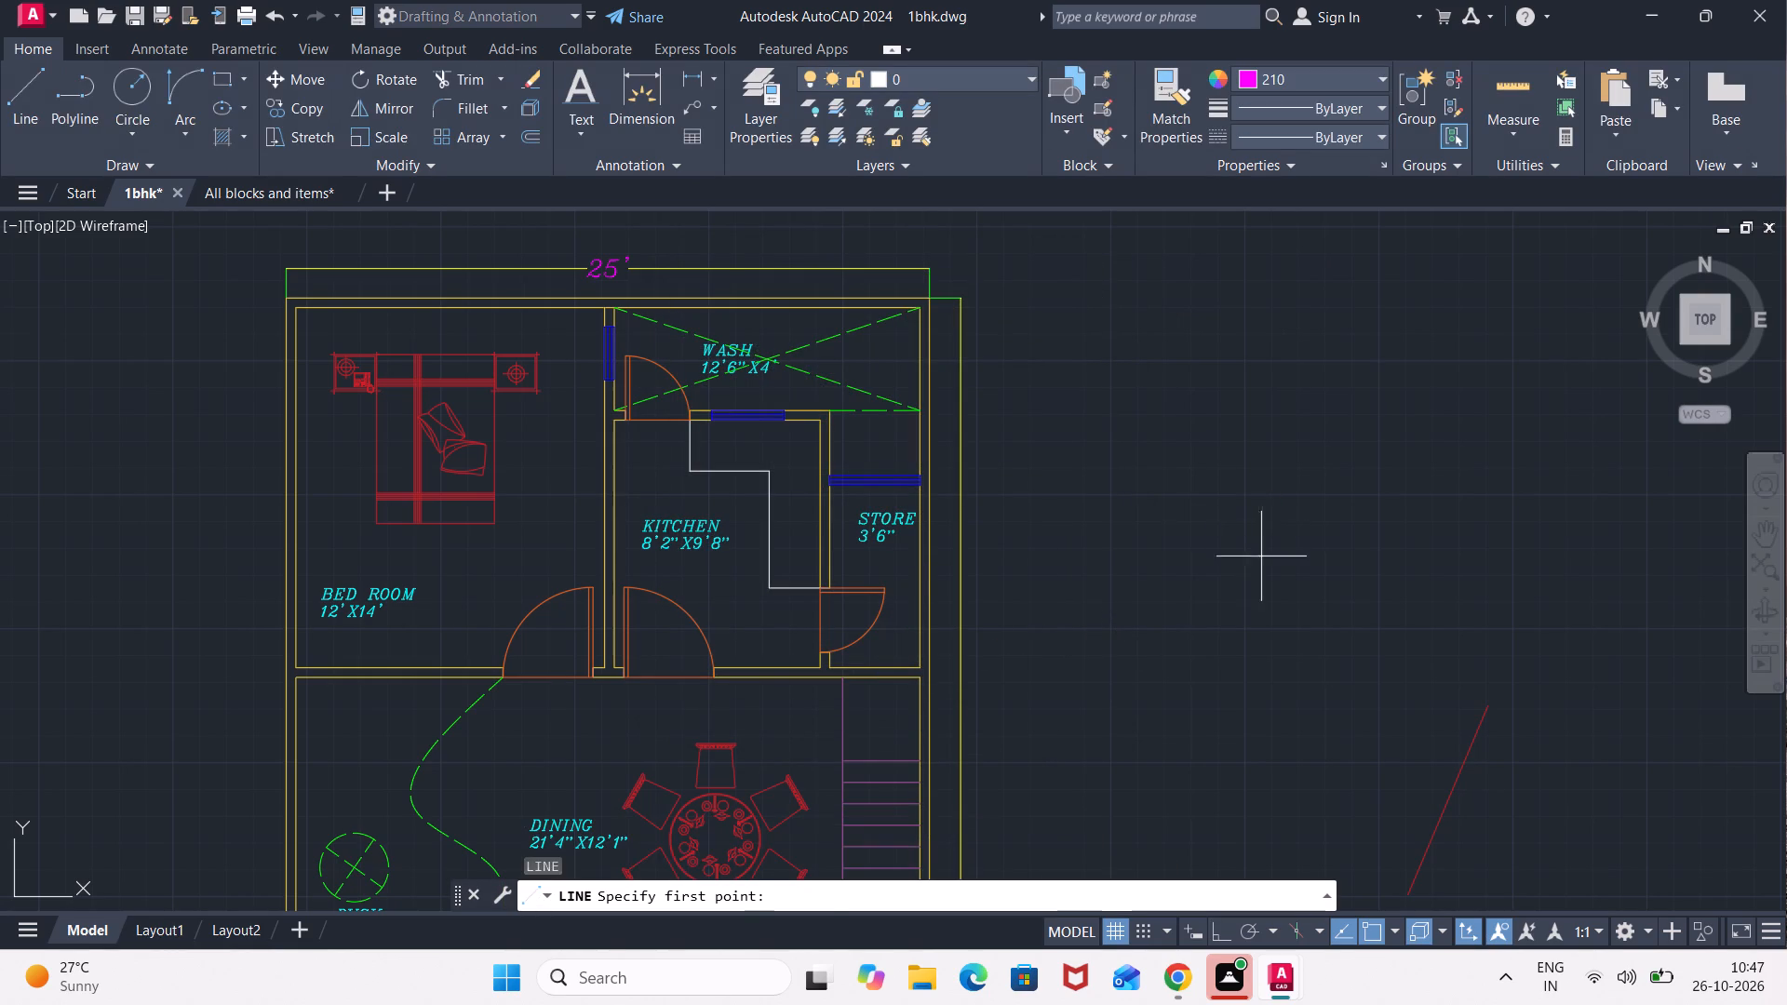
click(1261, 596)
click(1306, 468)
key(Escape)
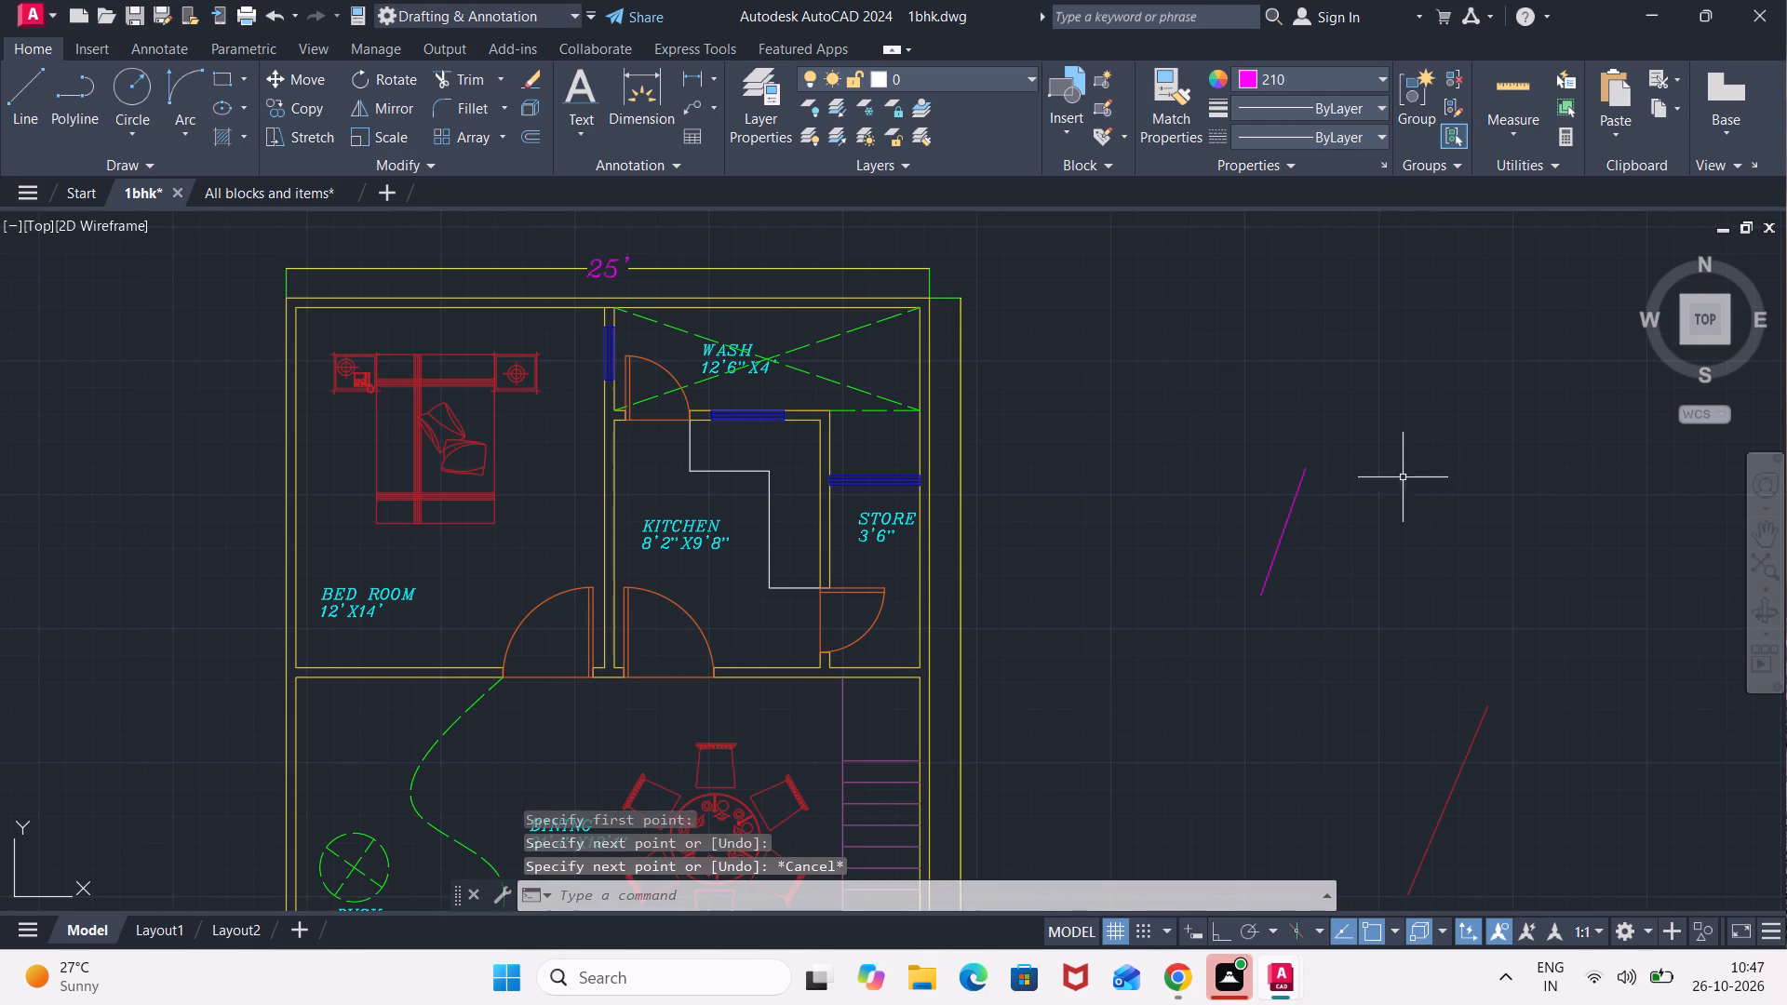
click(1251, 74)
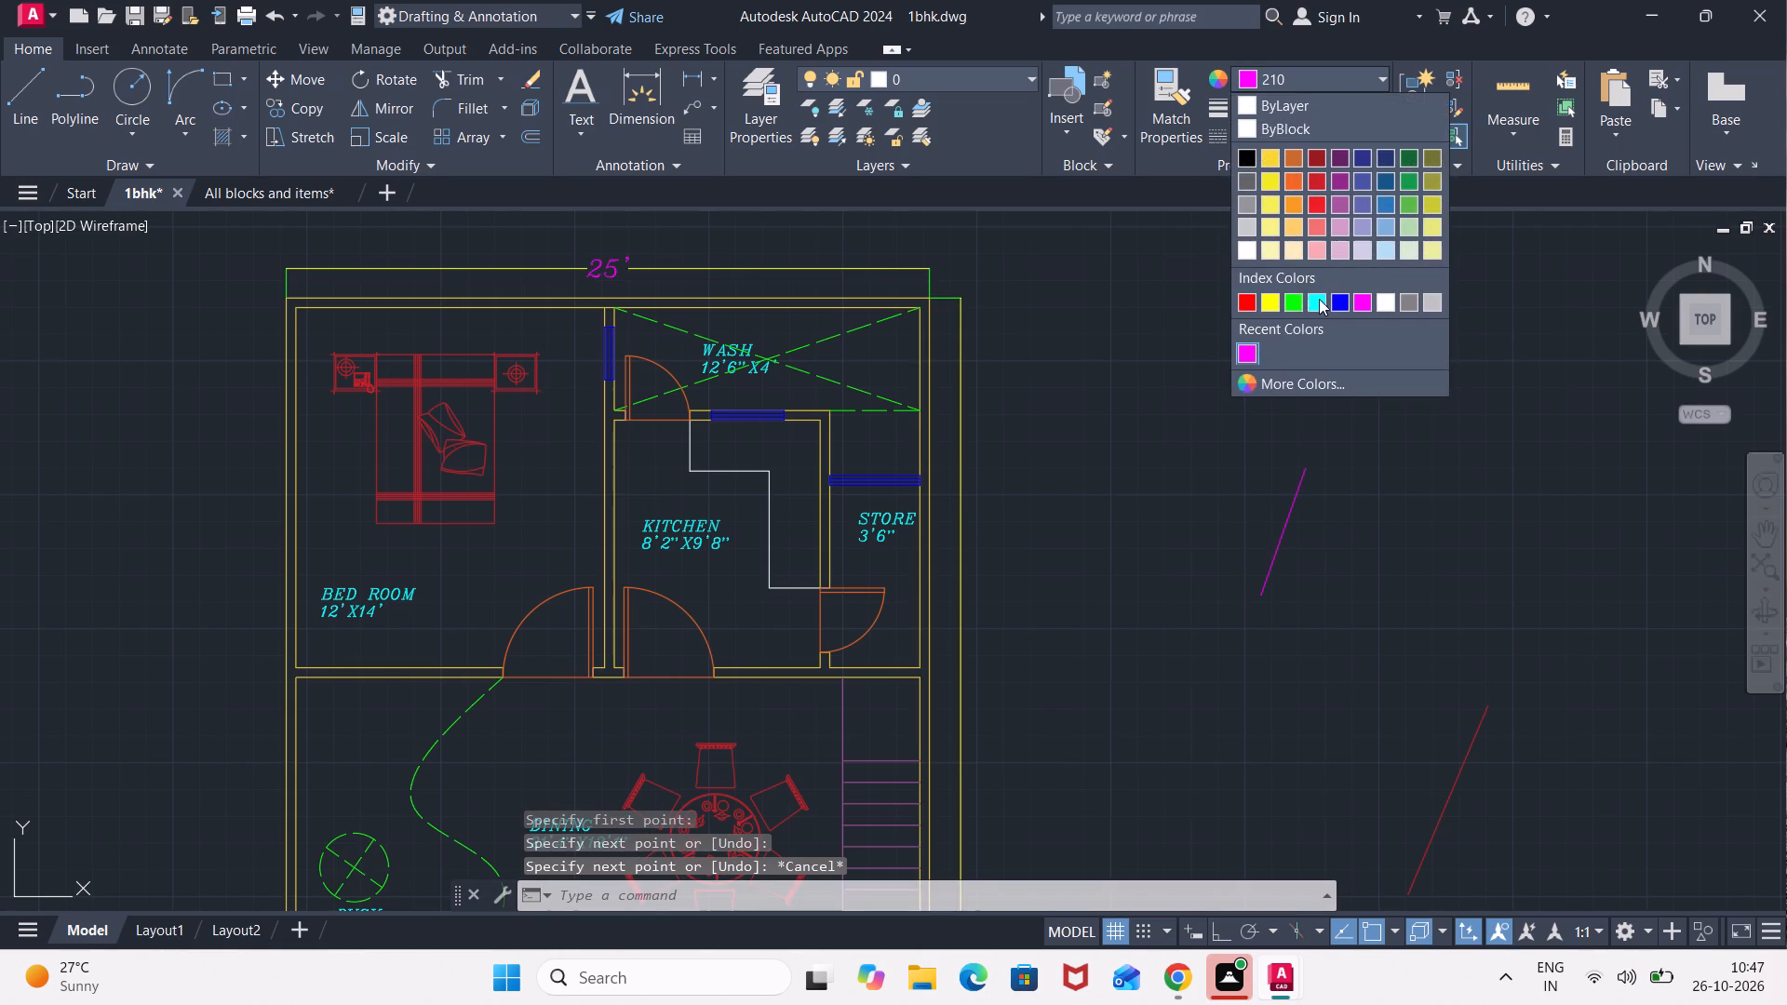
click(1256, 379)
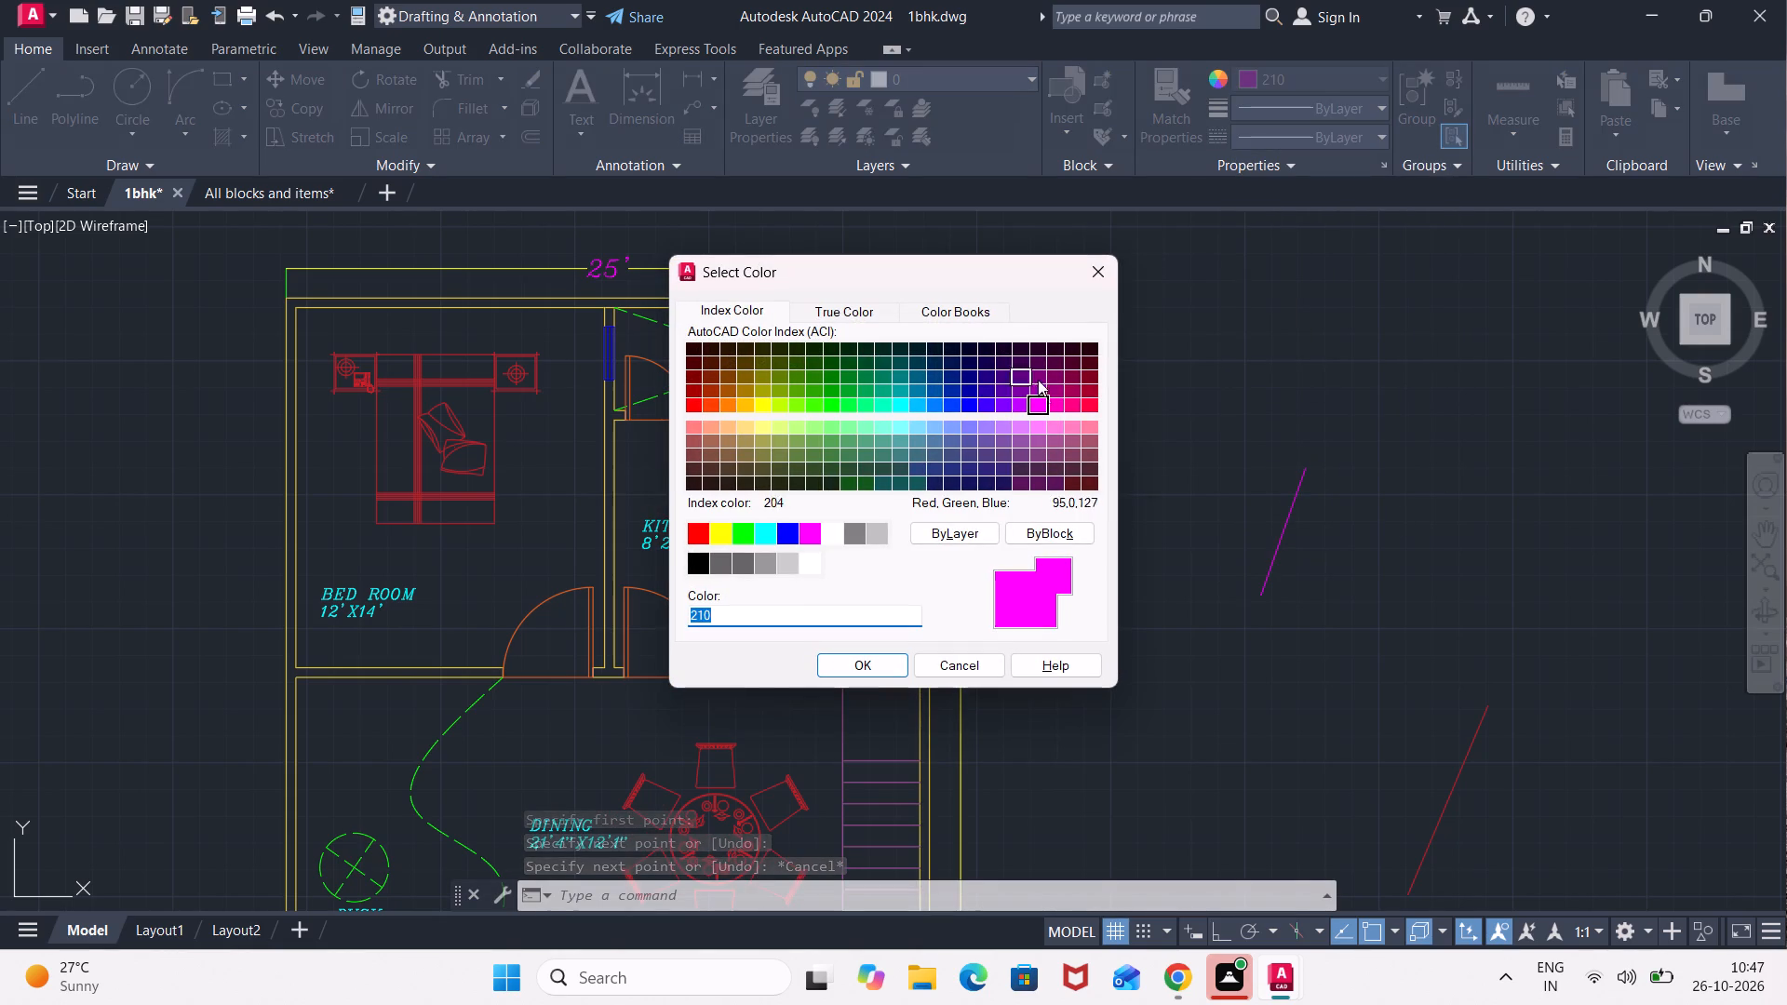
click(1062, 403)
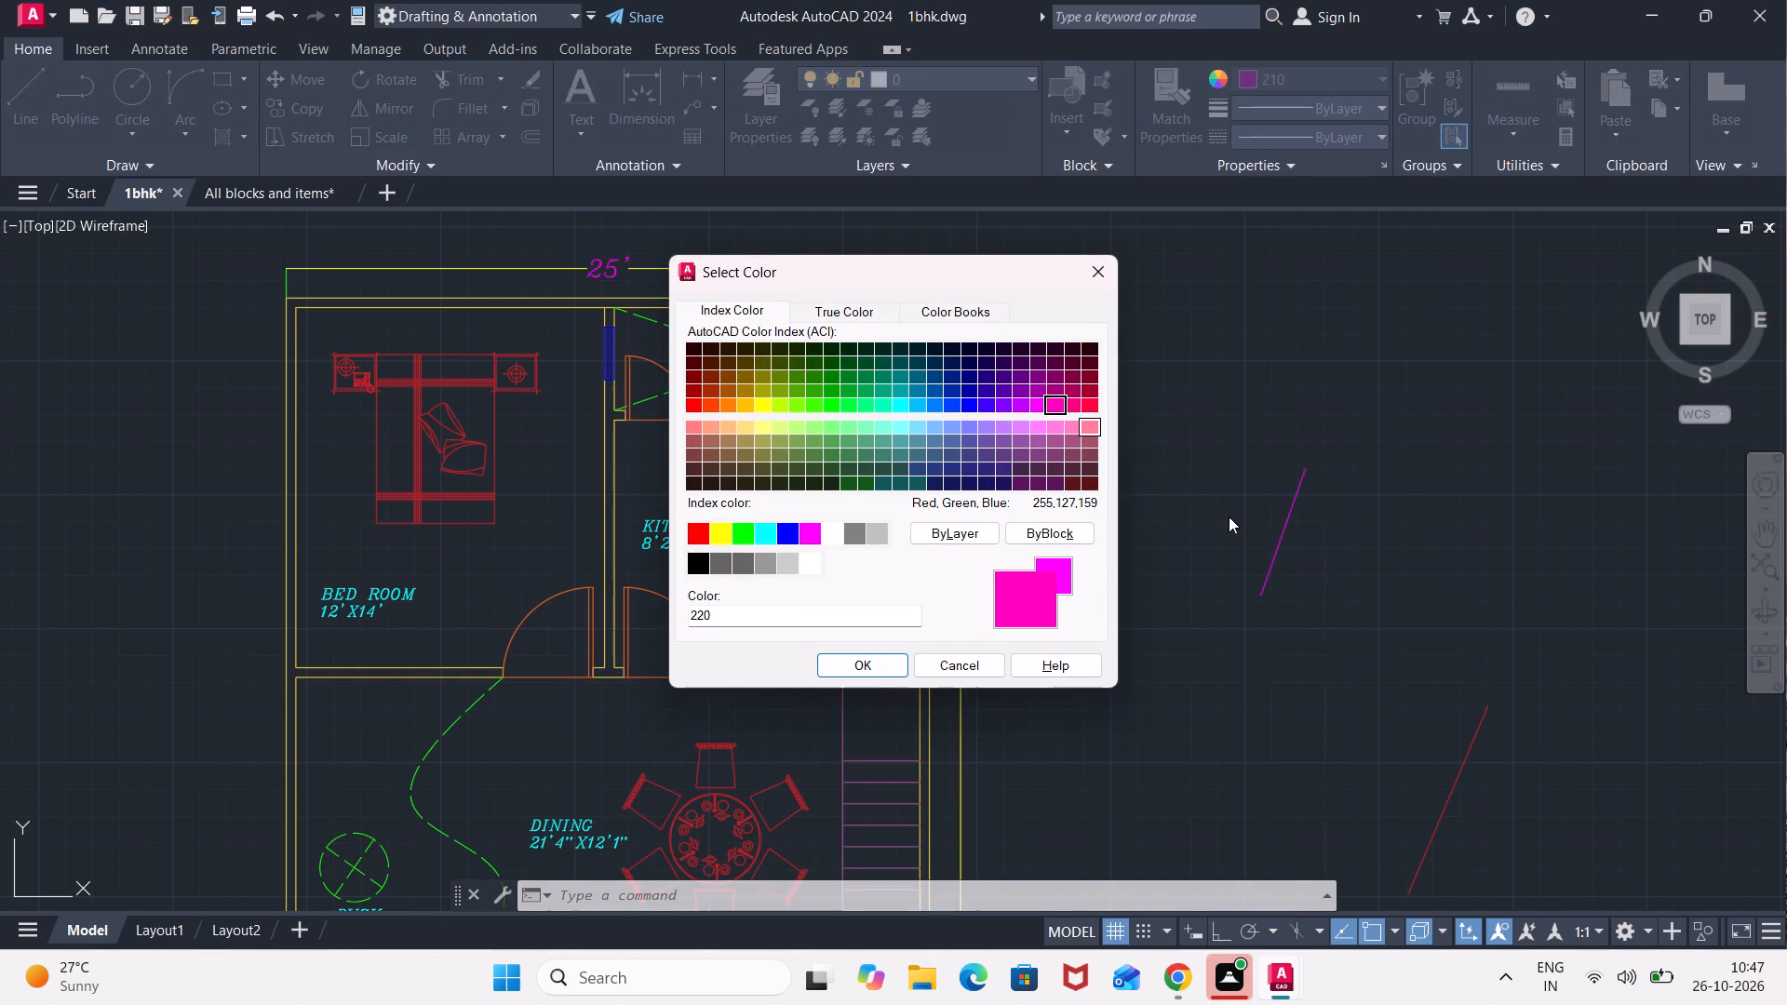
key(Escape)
Draw a second short slanted line in colour 210 just east of the first magenta sample line.
key(l)
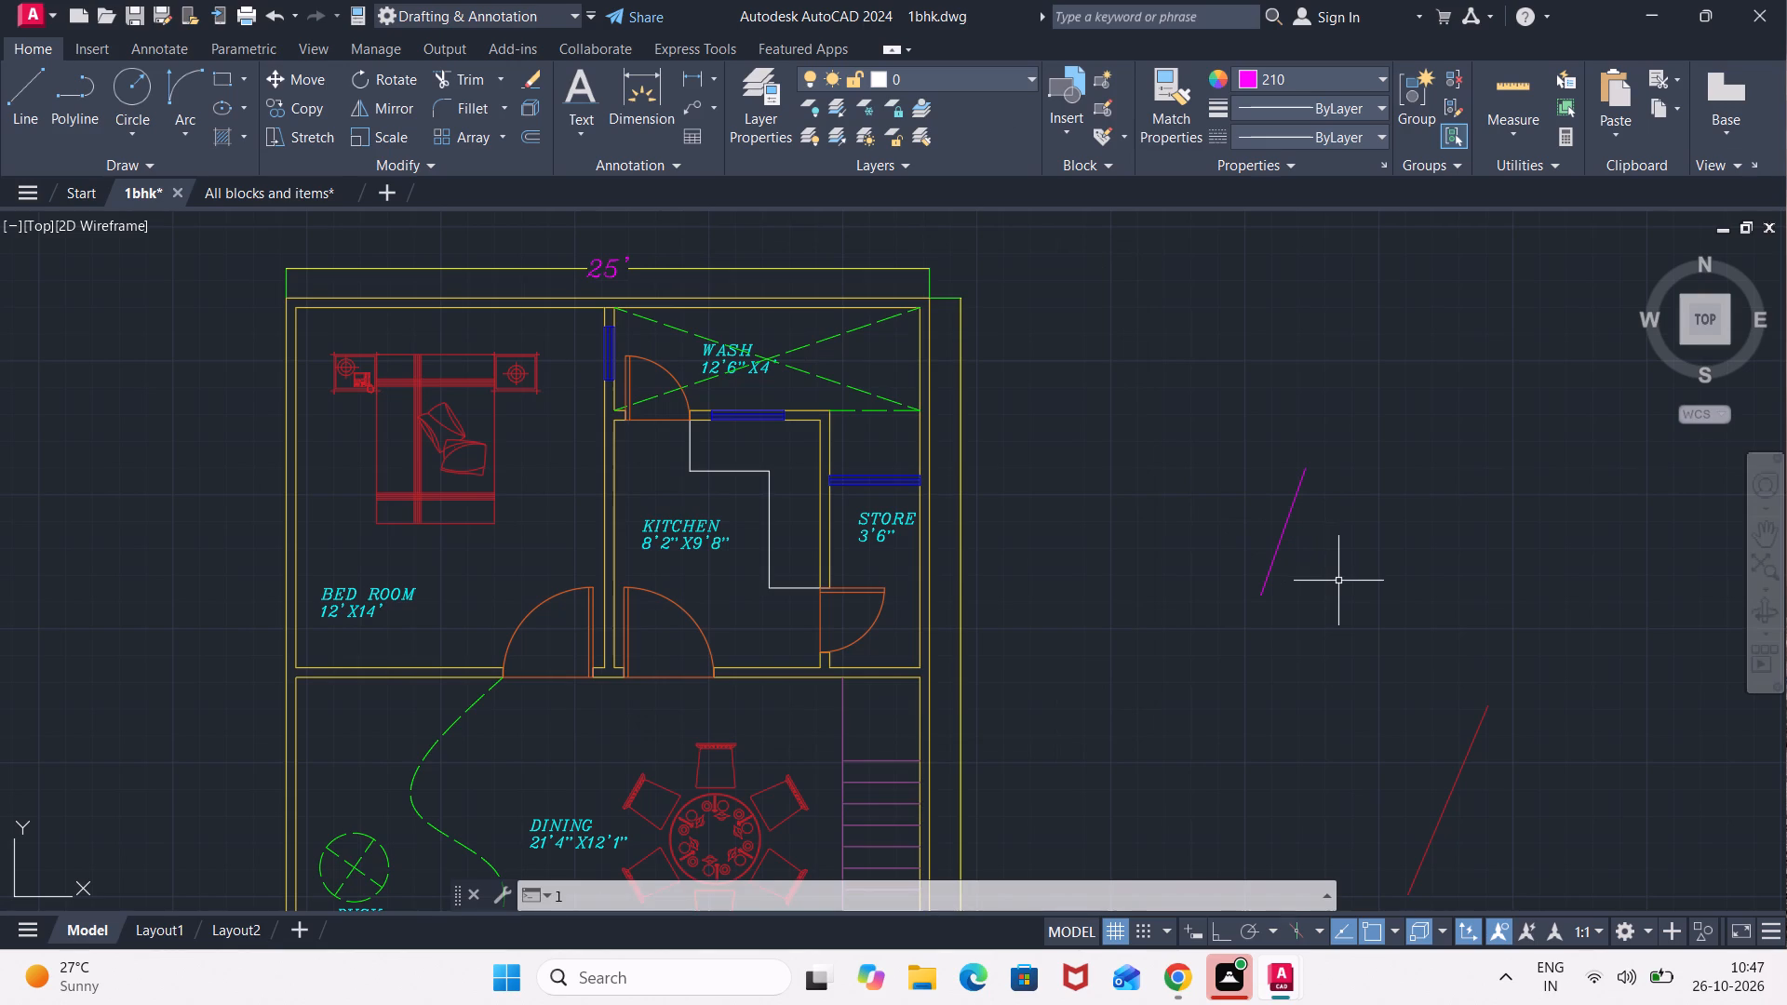
key(Return)
click(1336, 602)
click(1425, 487)
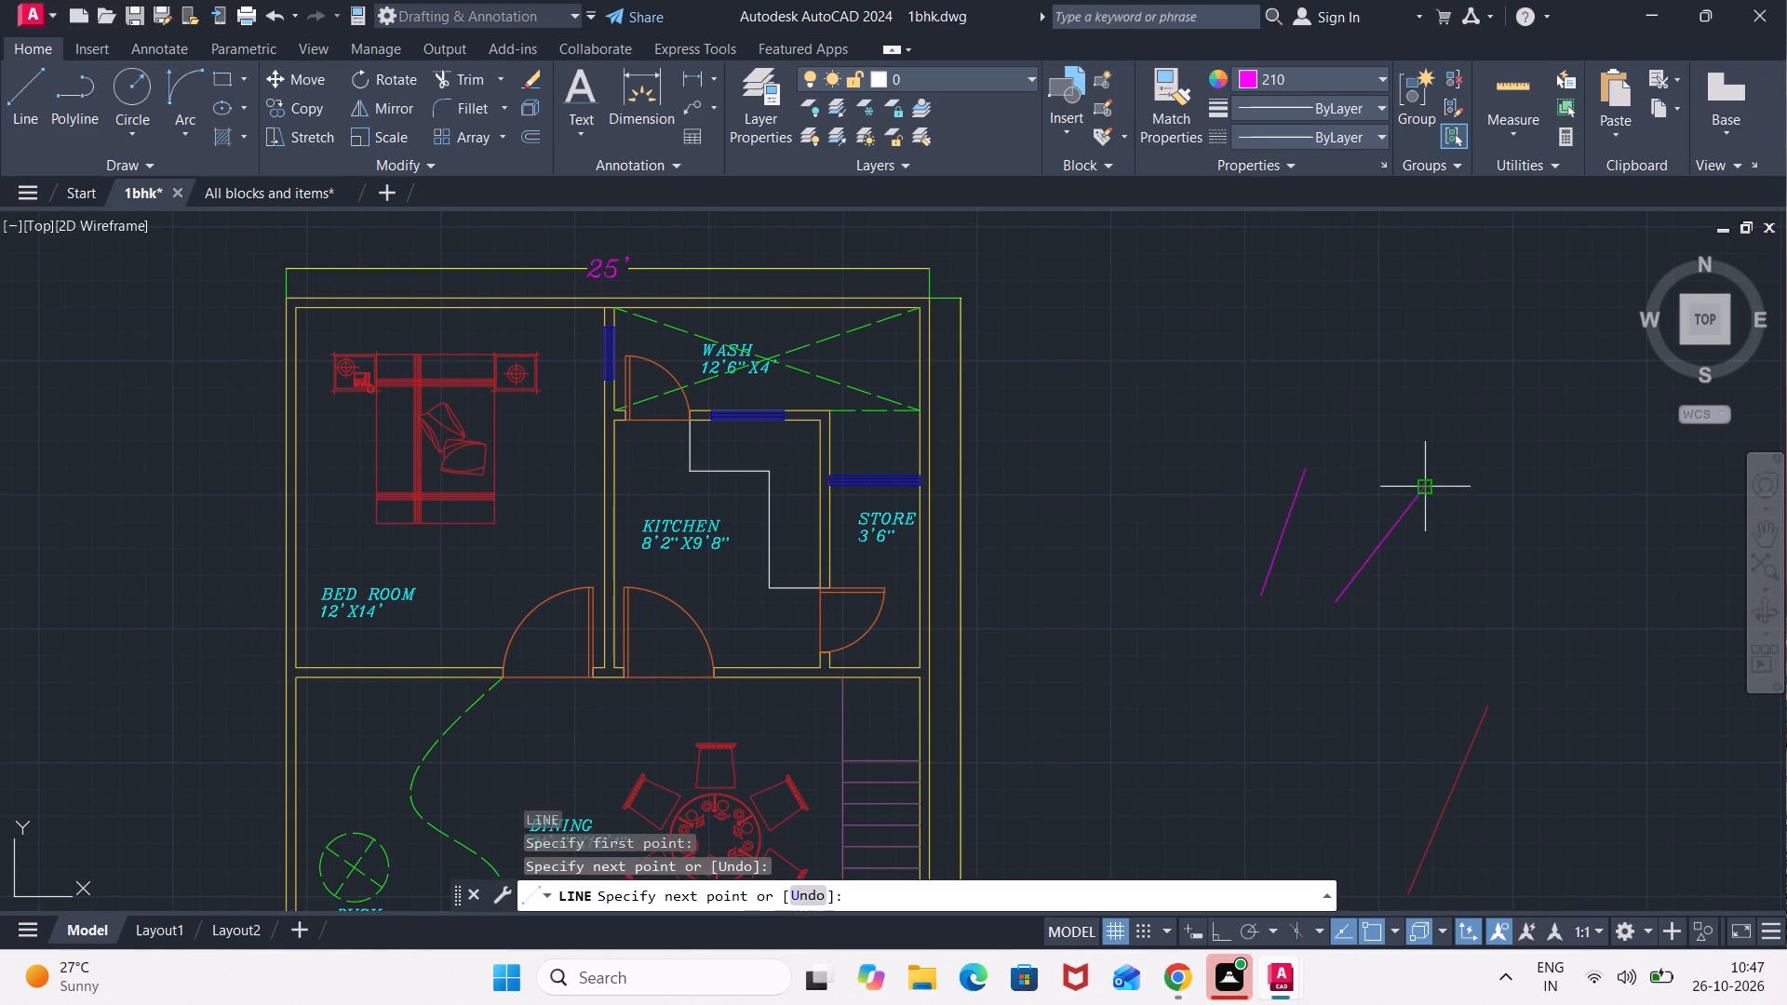
key(Escape)
Match the second magenta sample line's properties onto the bed and its side tables in the BED ROOM.
click(1193, 110)
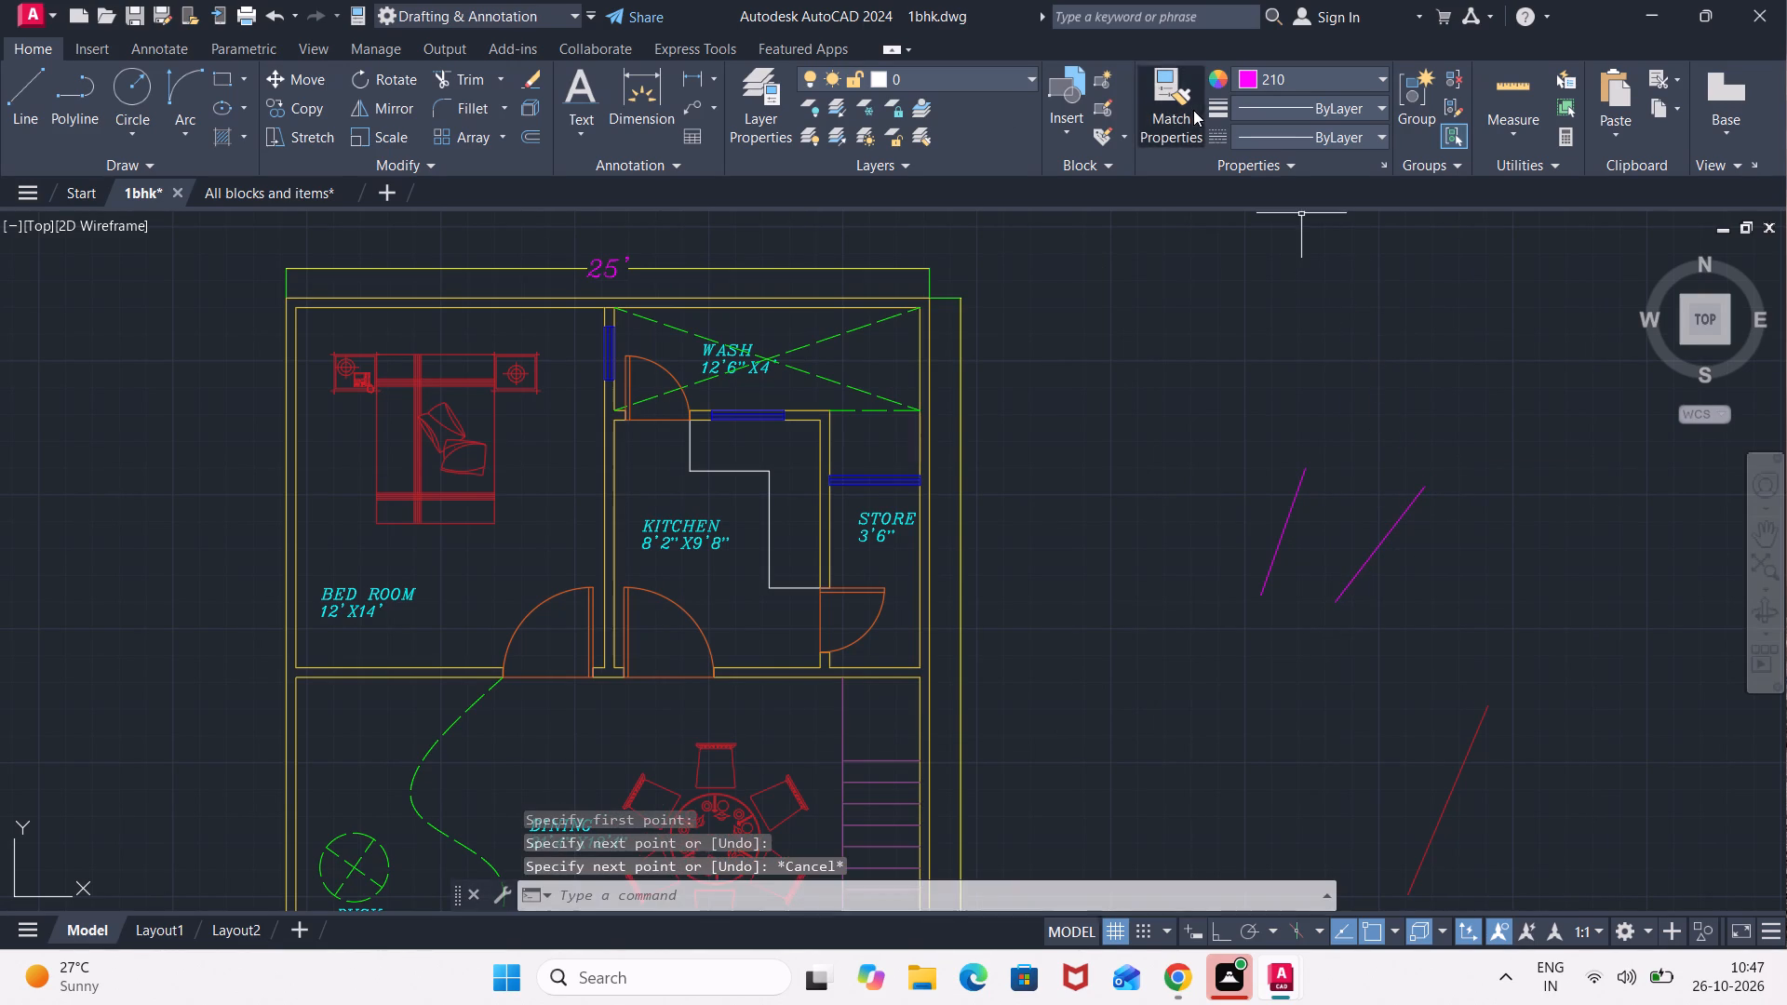
click(1431, 550)
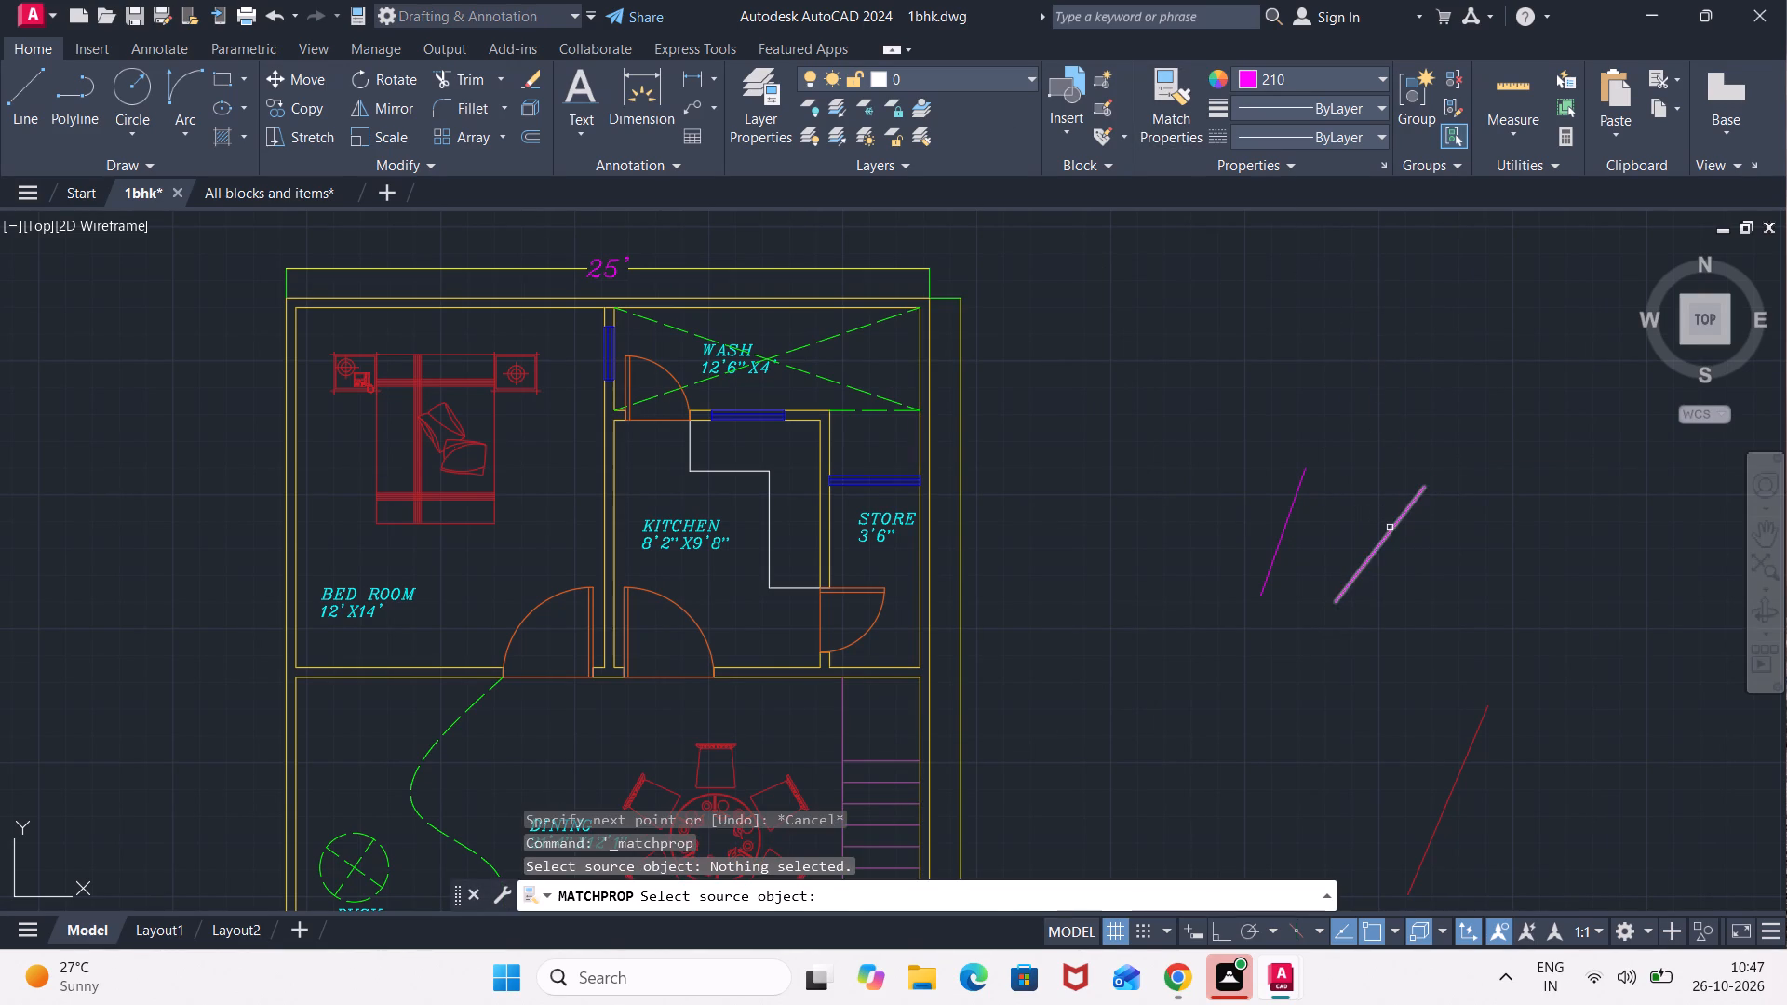
click(1390, 528)
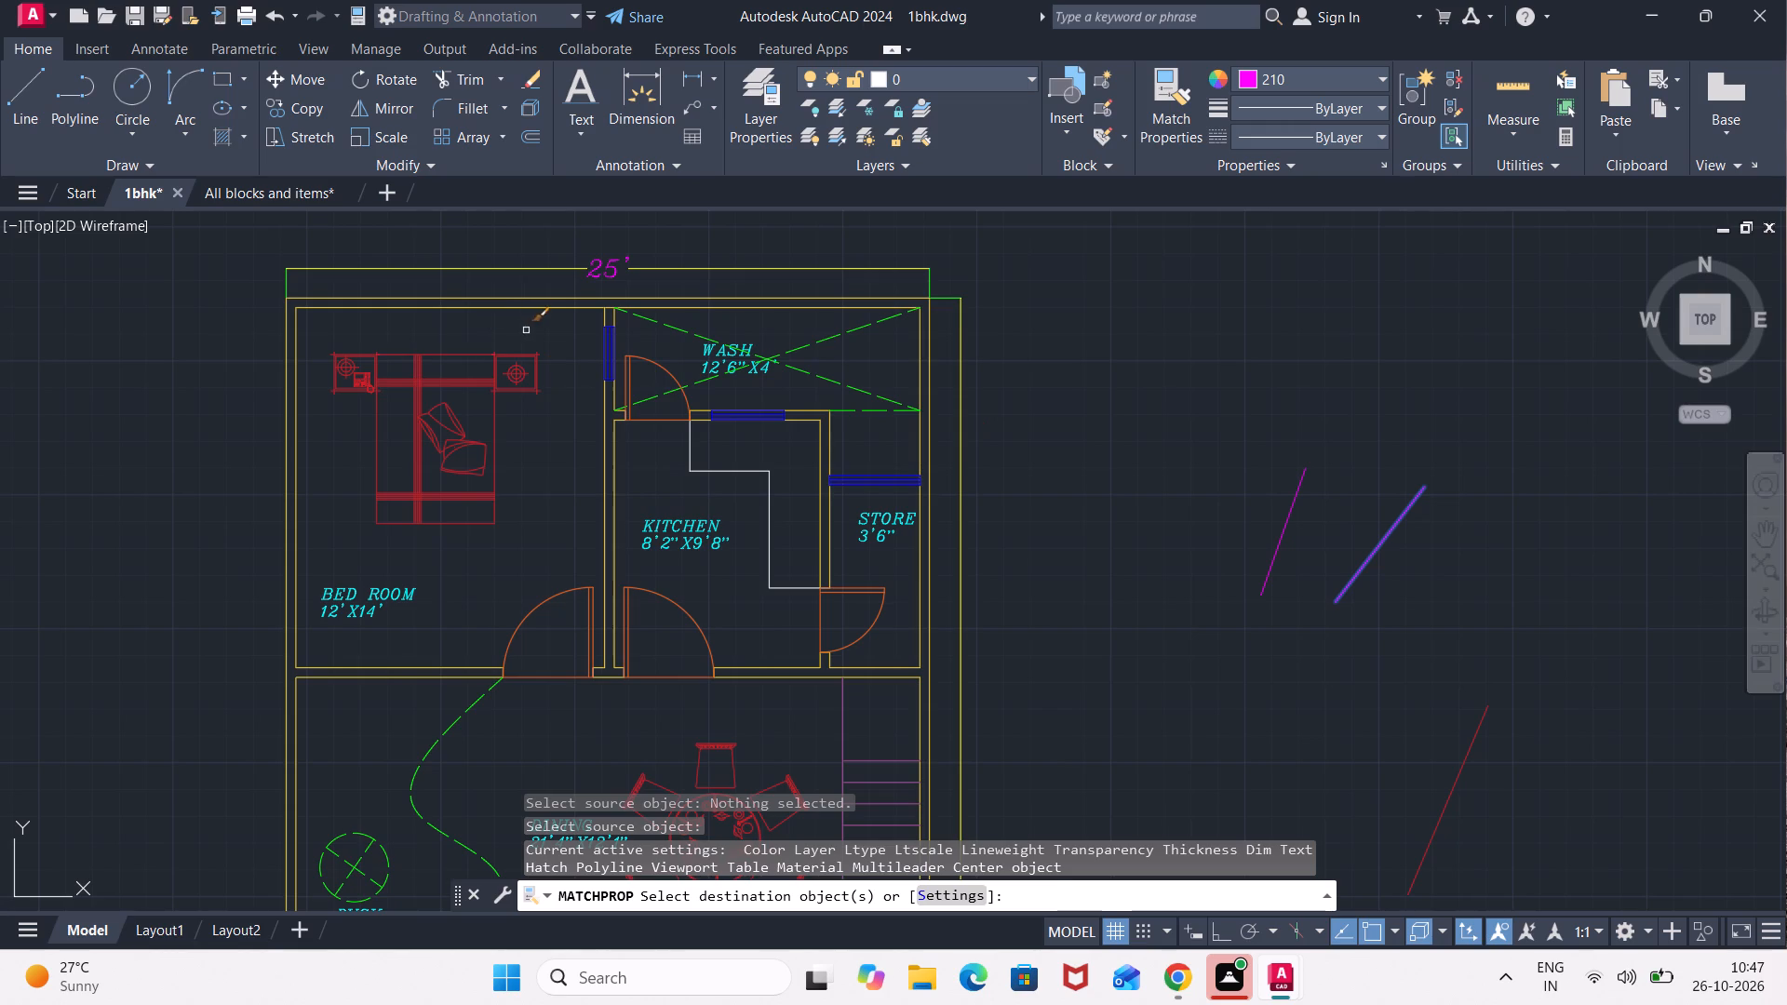
click(548, 336)
click(326, 537)
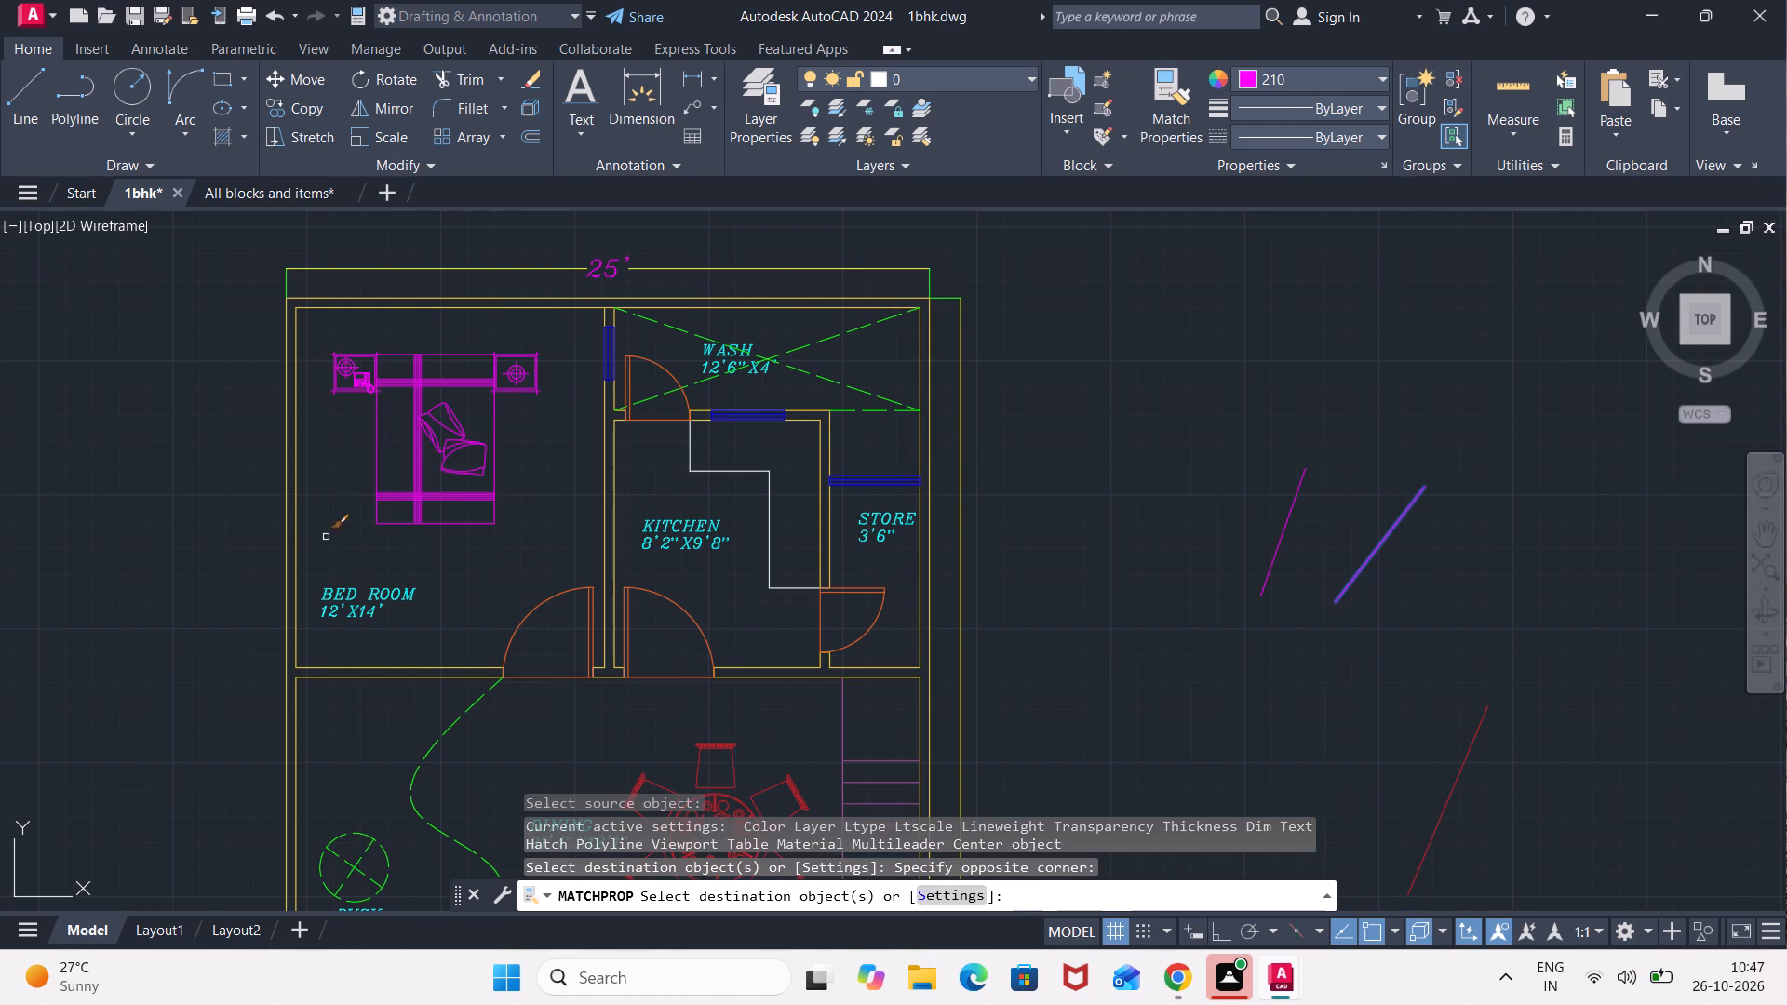
Match the magenta line's properties onto the round table and six chairs in the DINING area.
middle_drag(549, 591, 500, 310)
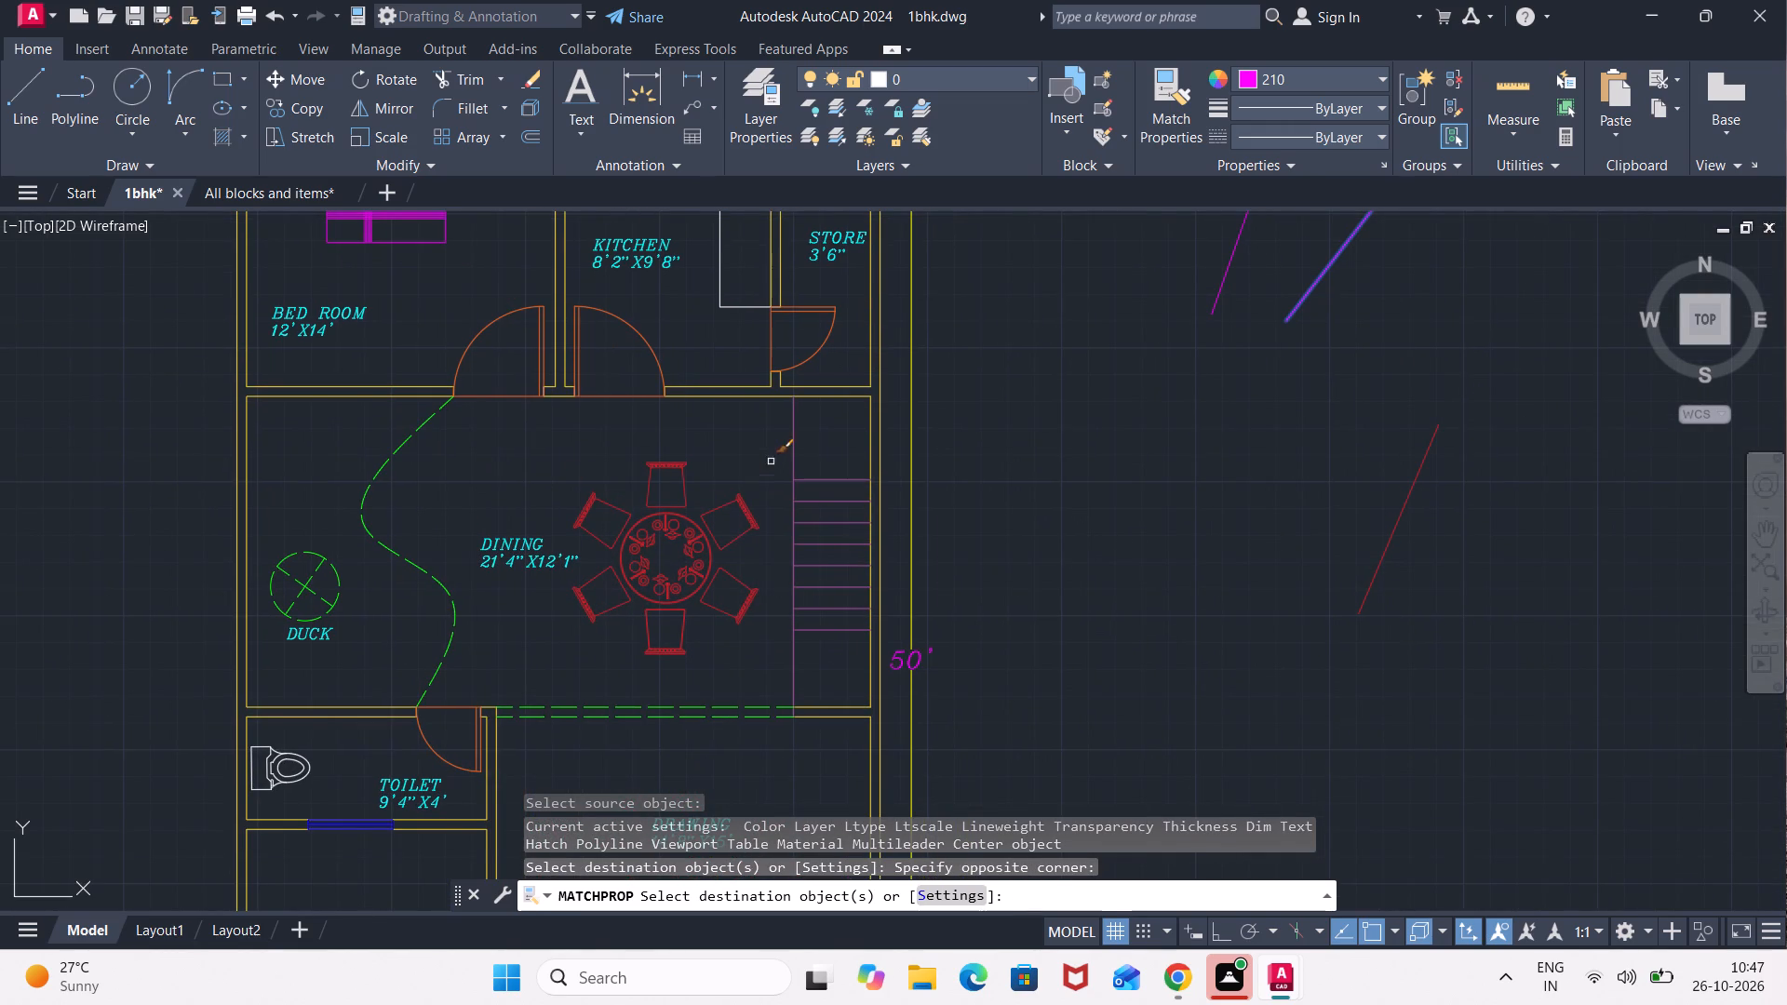
drag(771, 445, 771, 454)
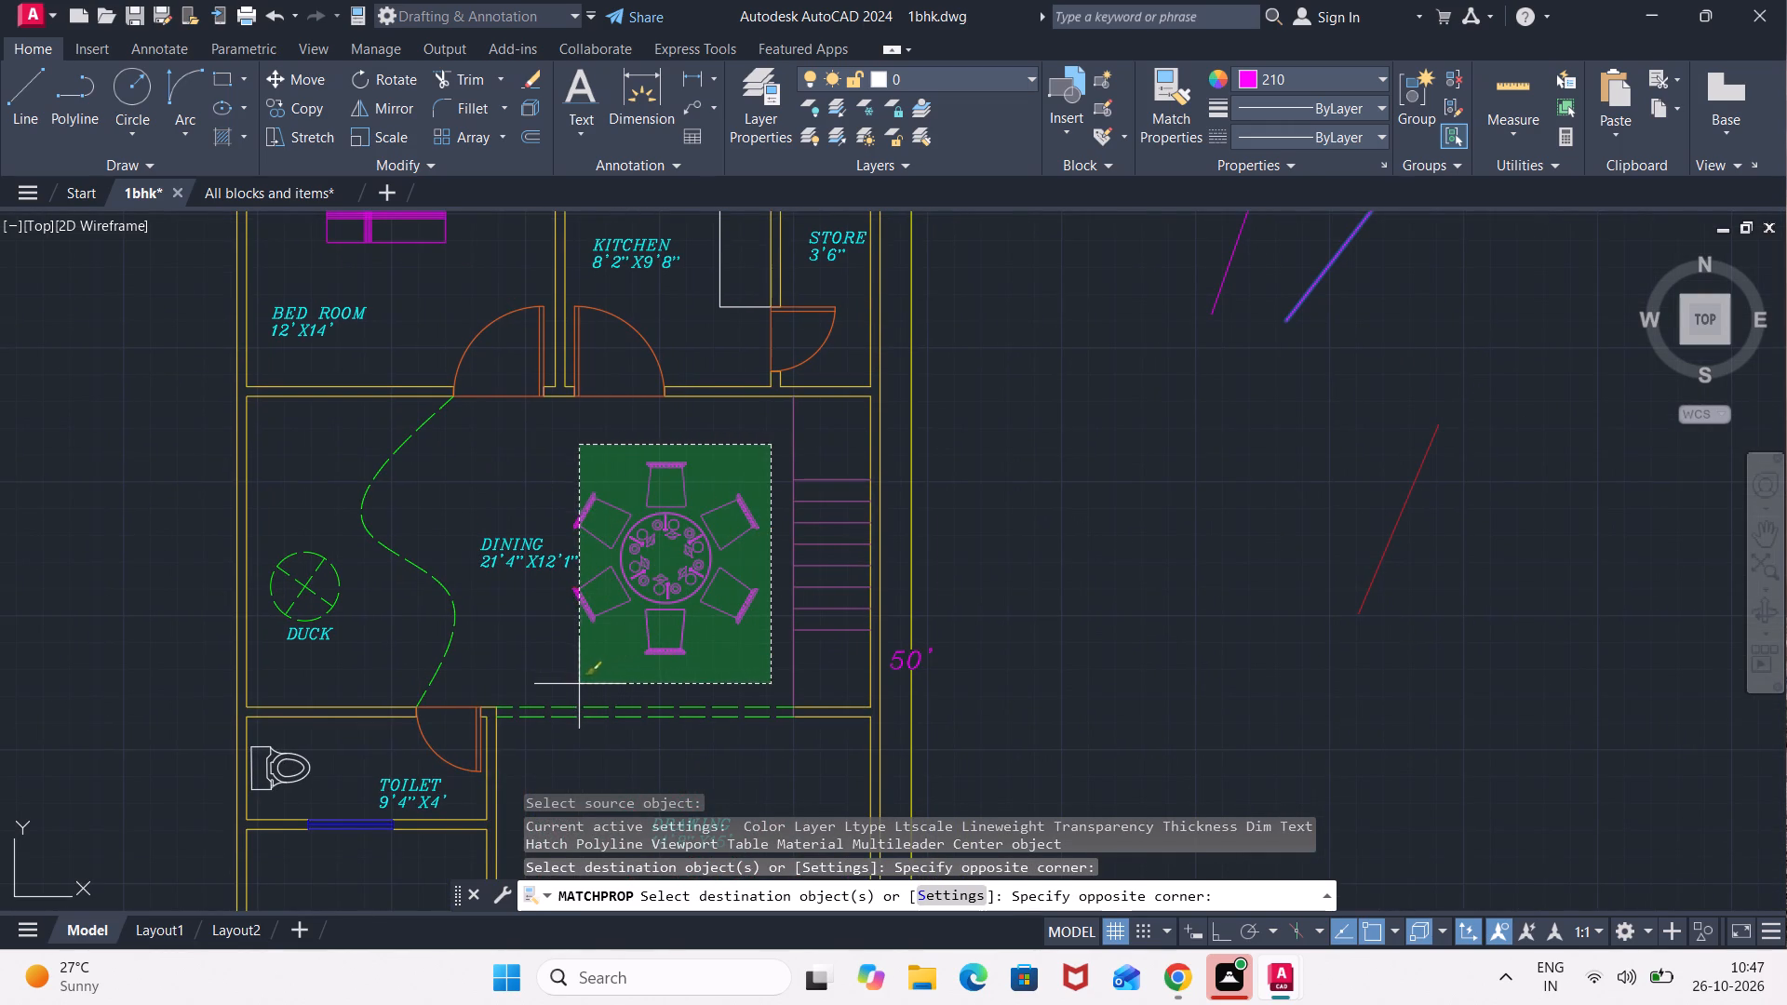
click(579, 684)
scroll(584, 566, up, 1)
click(582, 582)
click(550, 641)
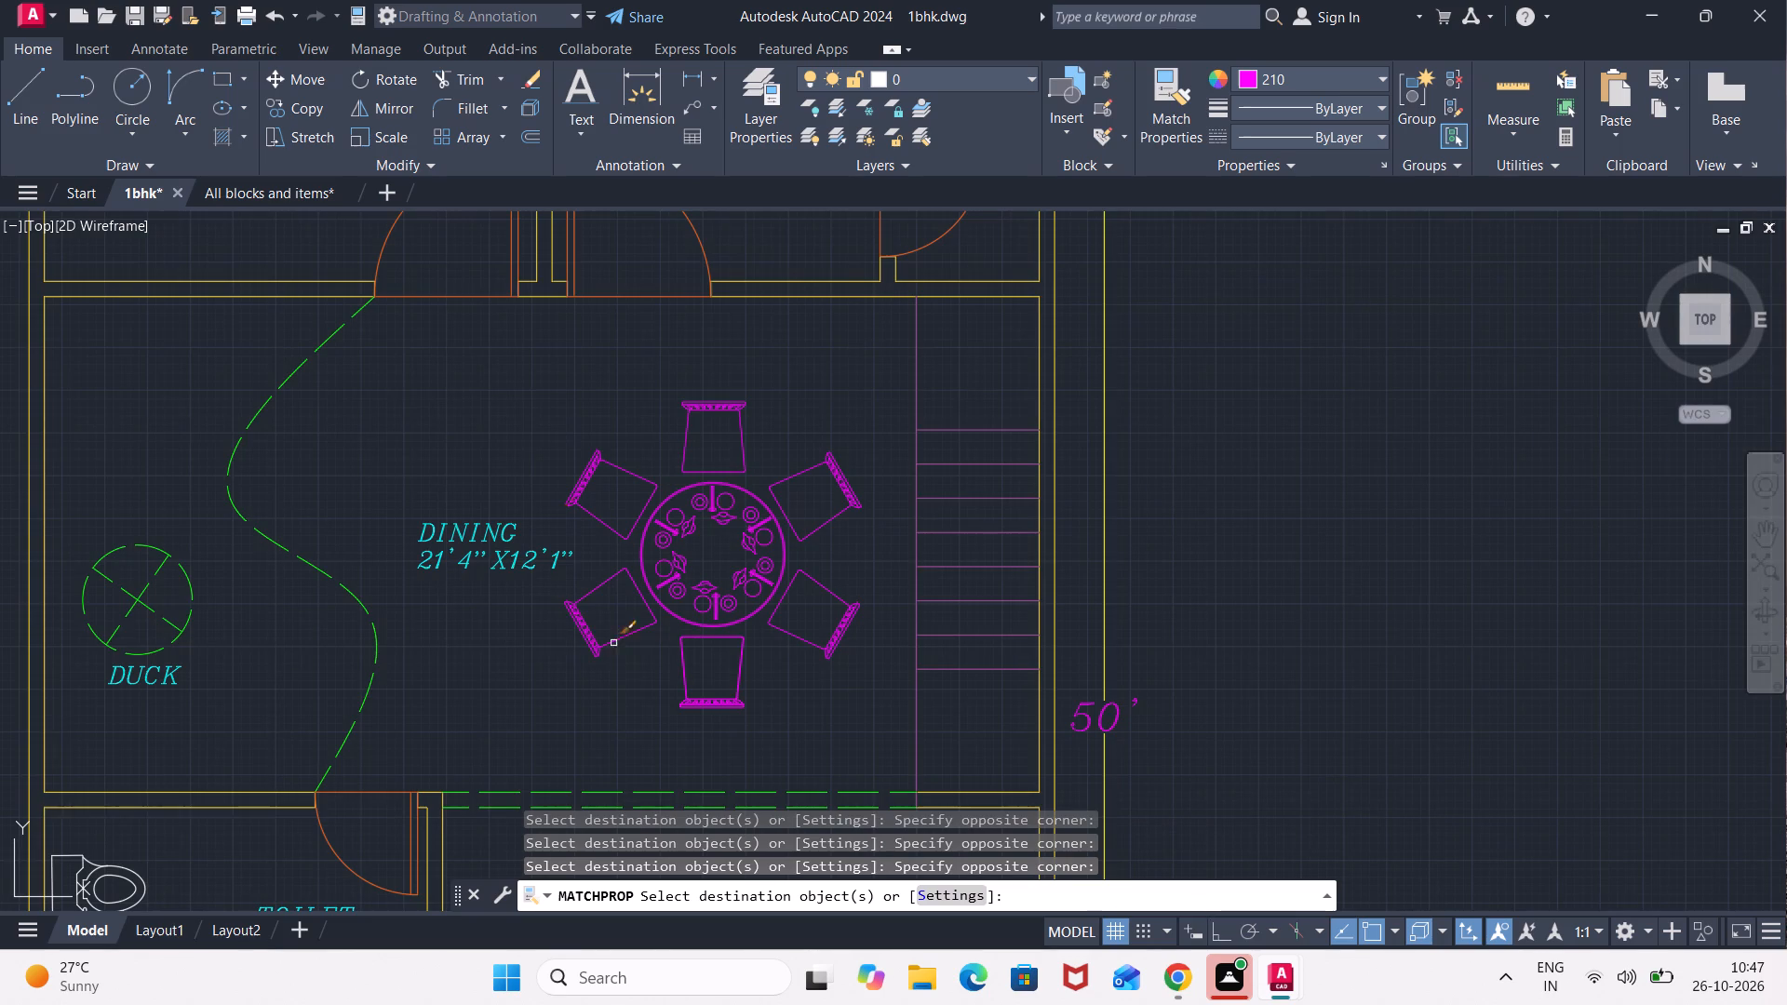
Match the magenta line's properties onto the two sofas and the wooden coffee table in the DRAWING room.
scroll(745, 674, down, 1)
middle_drag(748, 676, 805, 365)
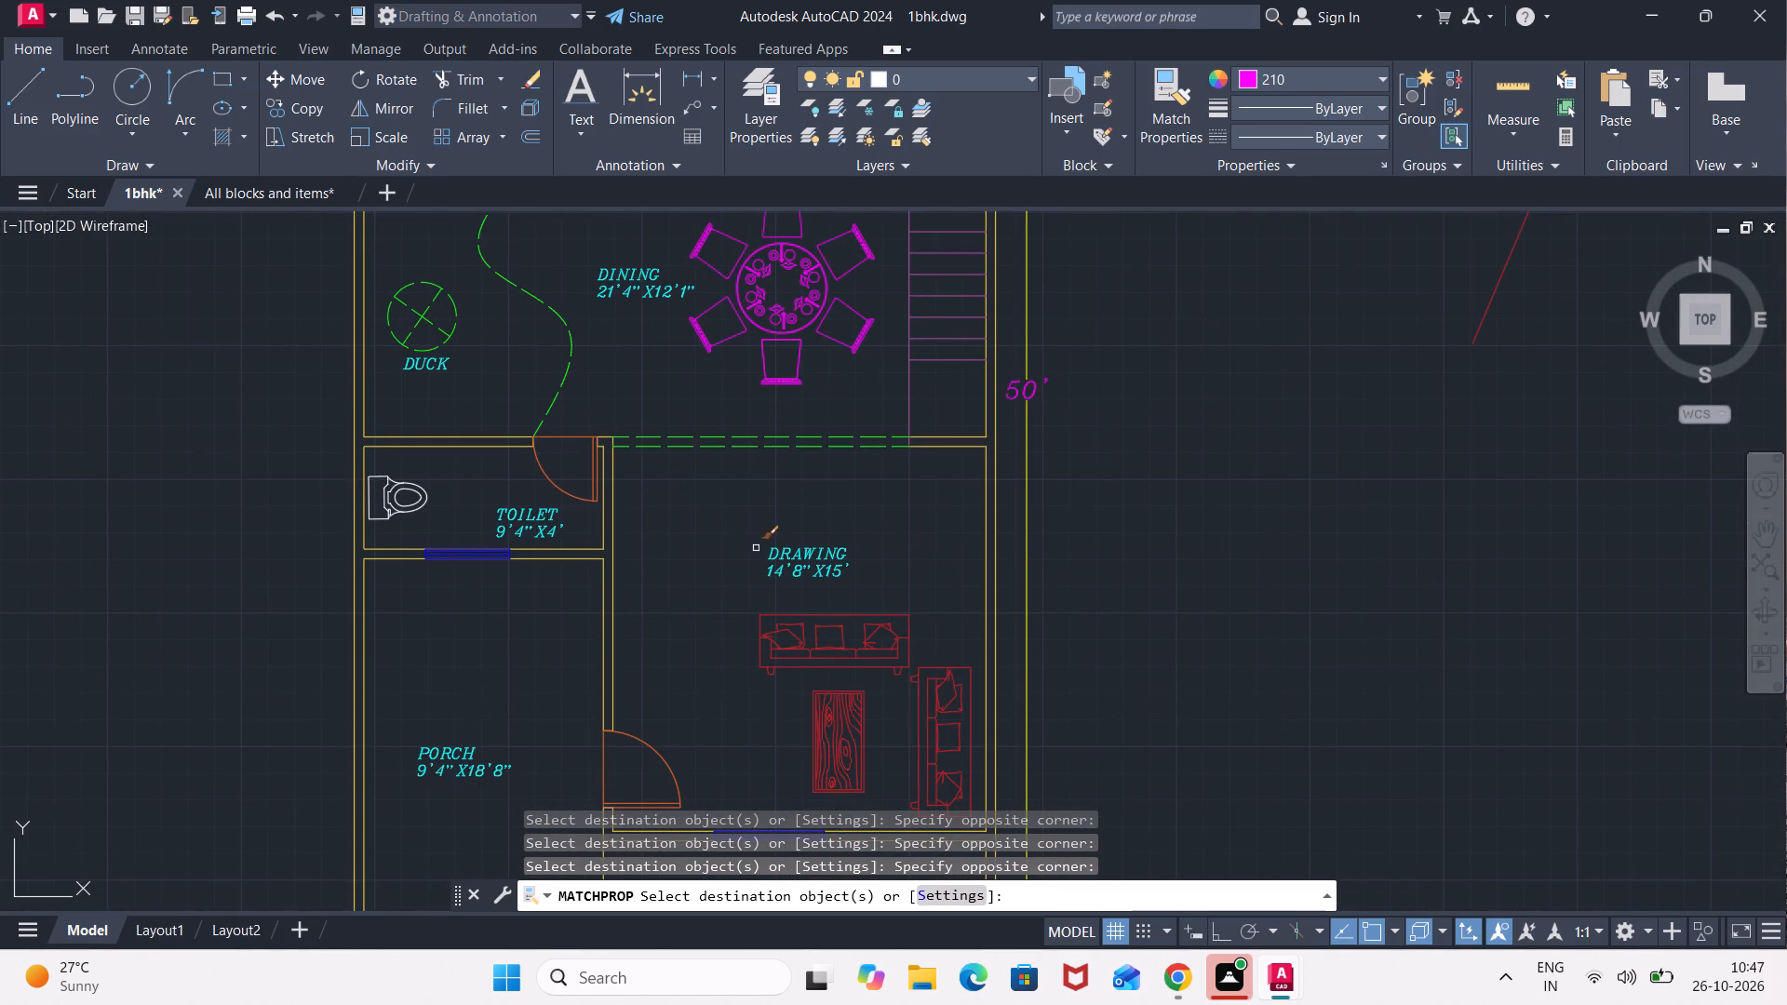
middle_drag(923, 588, 816, 342)
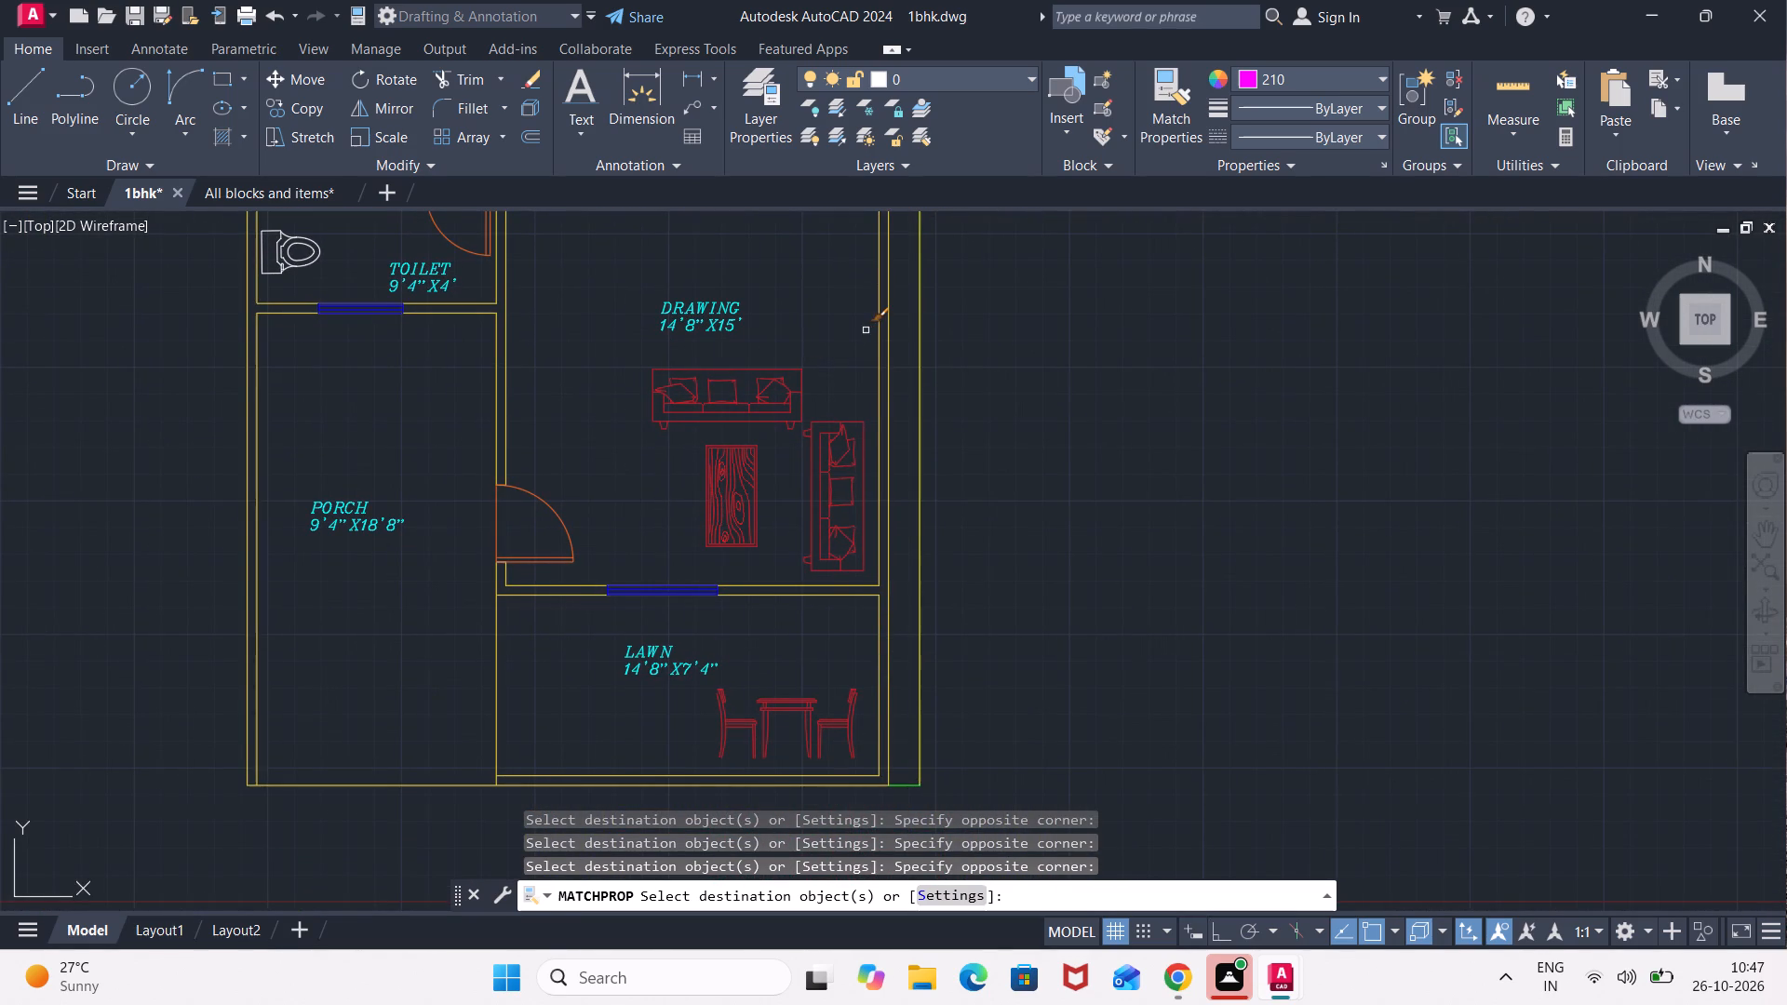
click(866, 330)
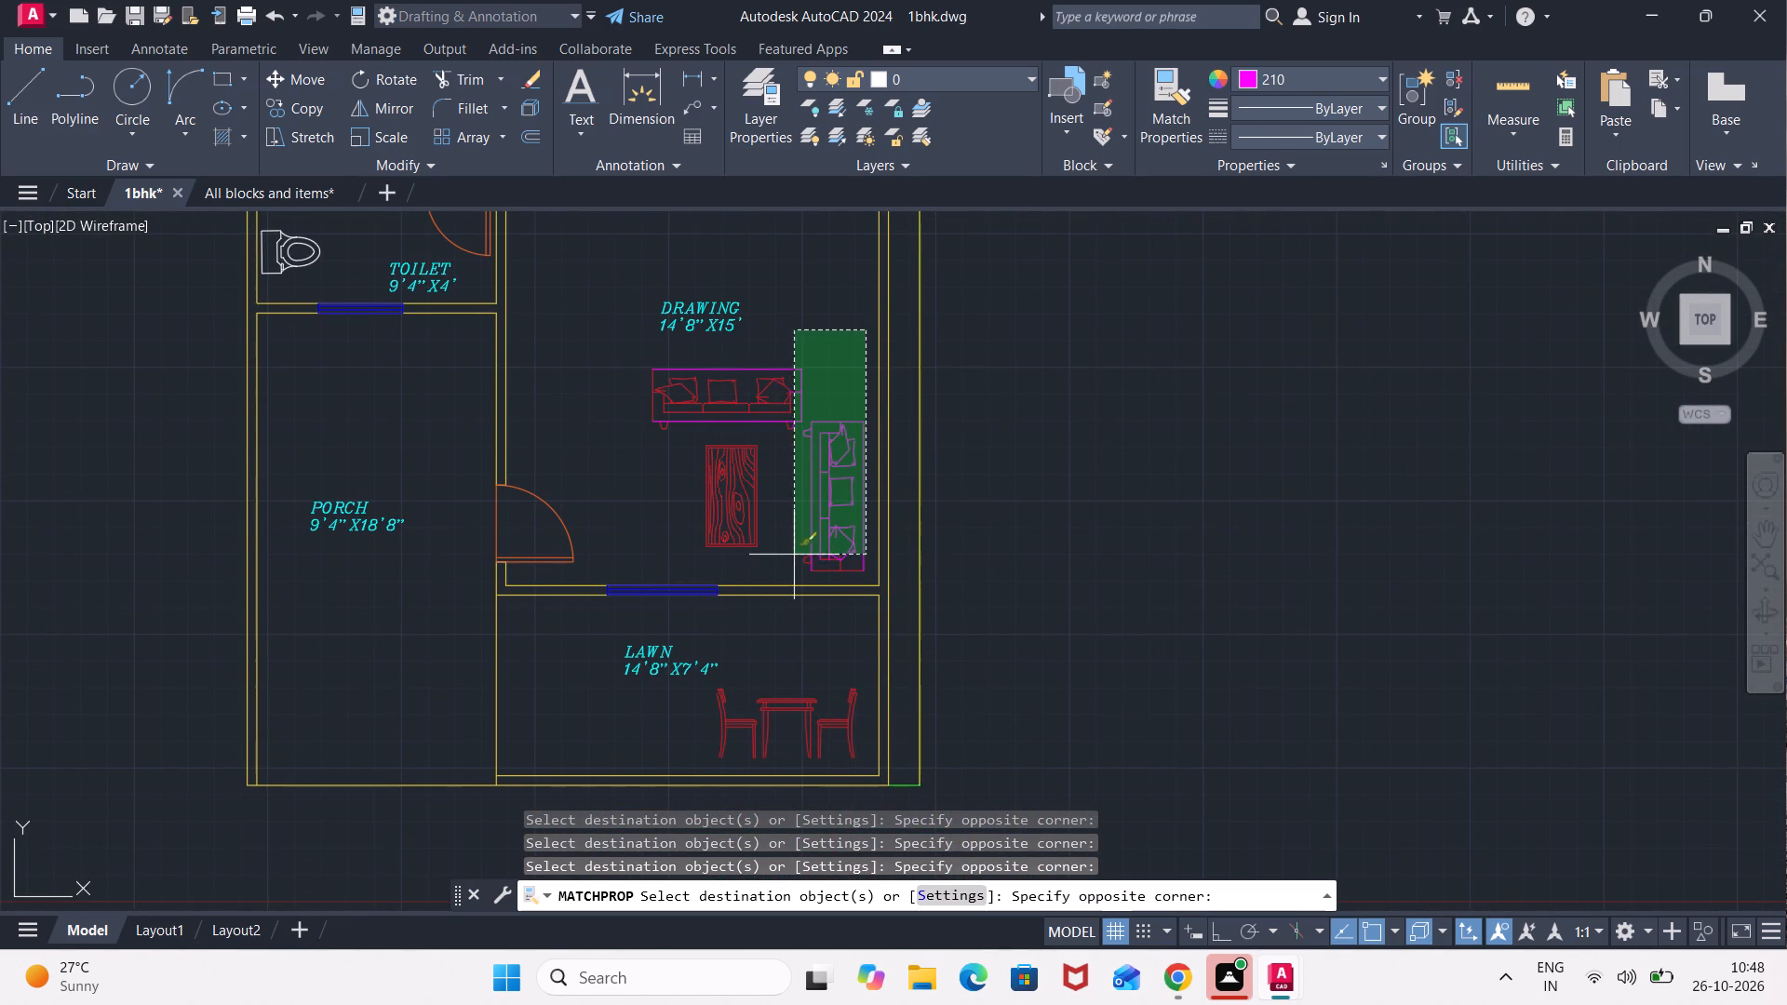
click(777, 577)
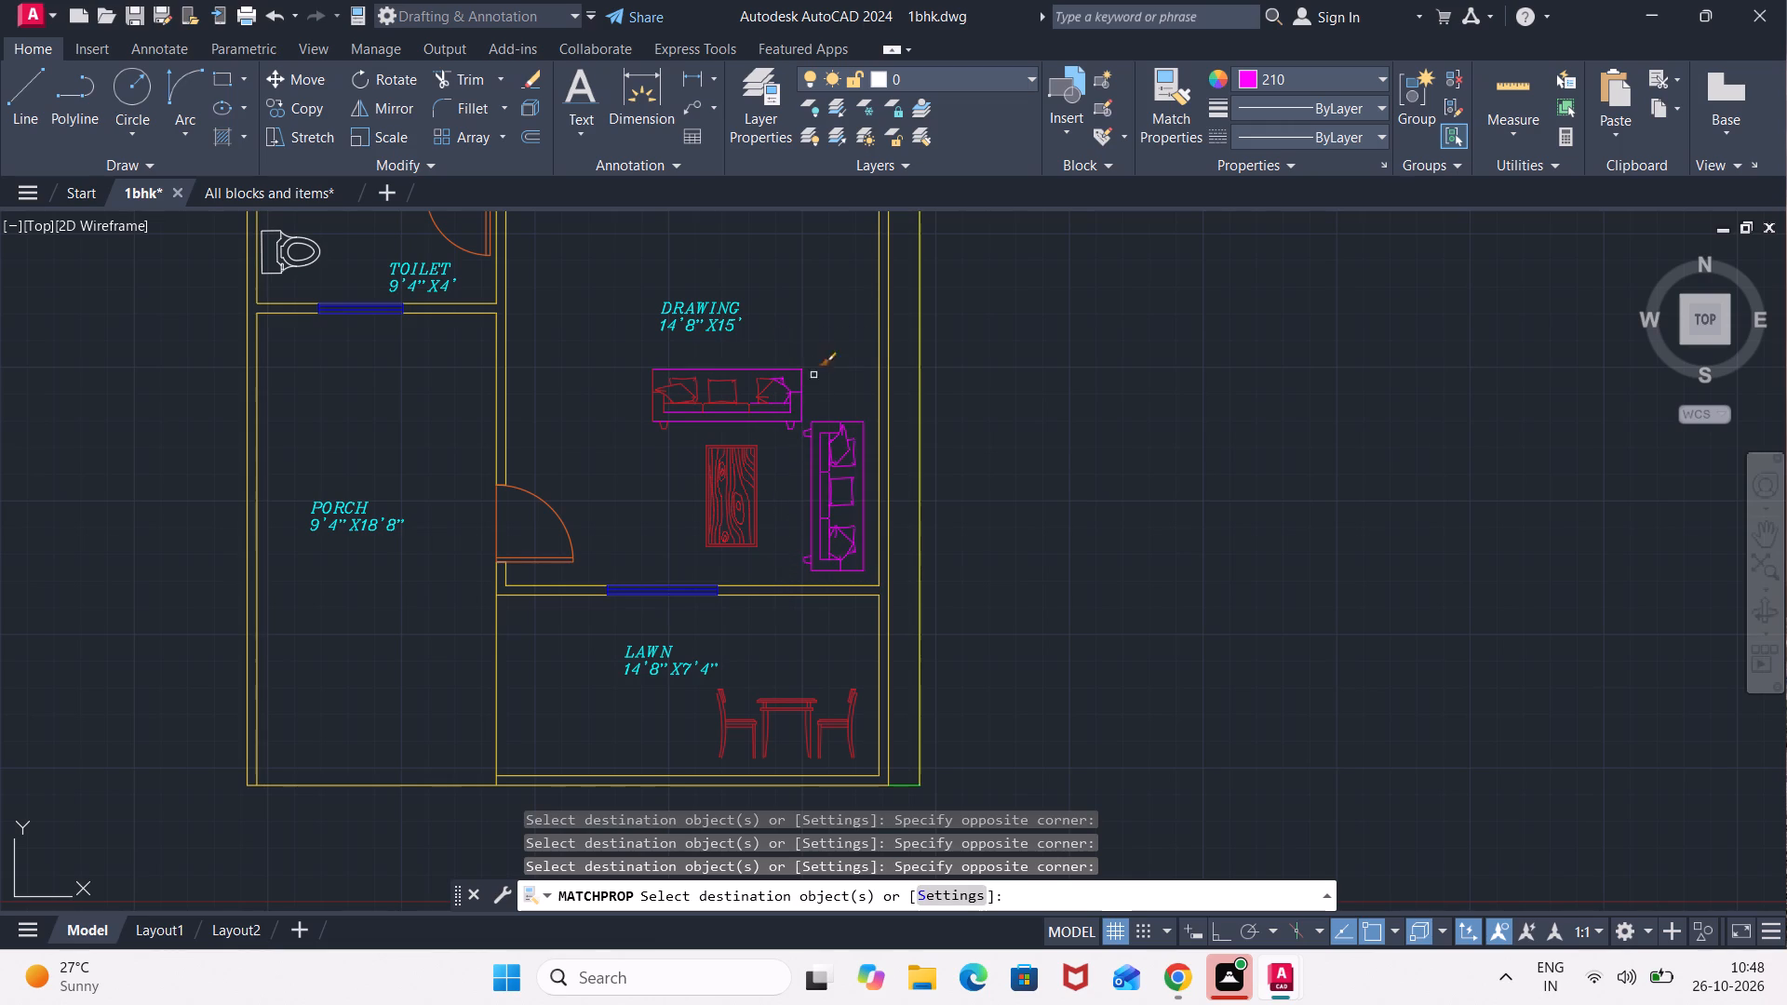
click(817, 357)
click(639, 563)
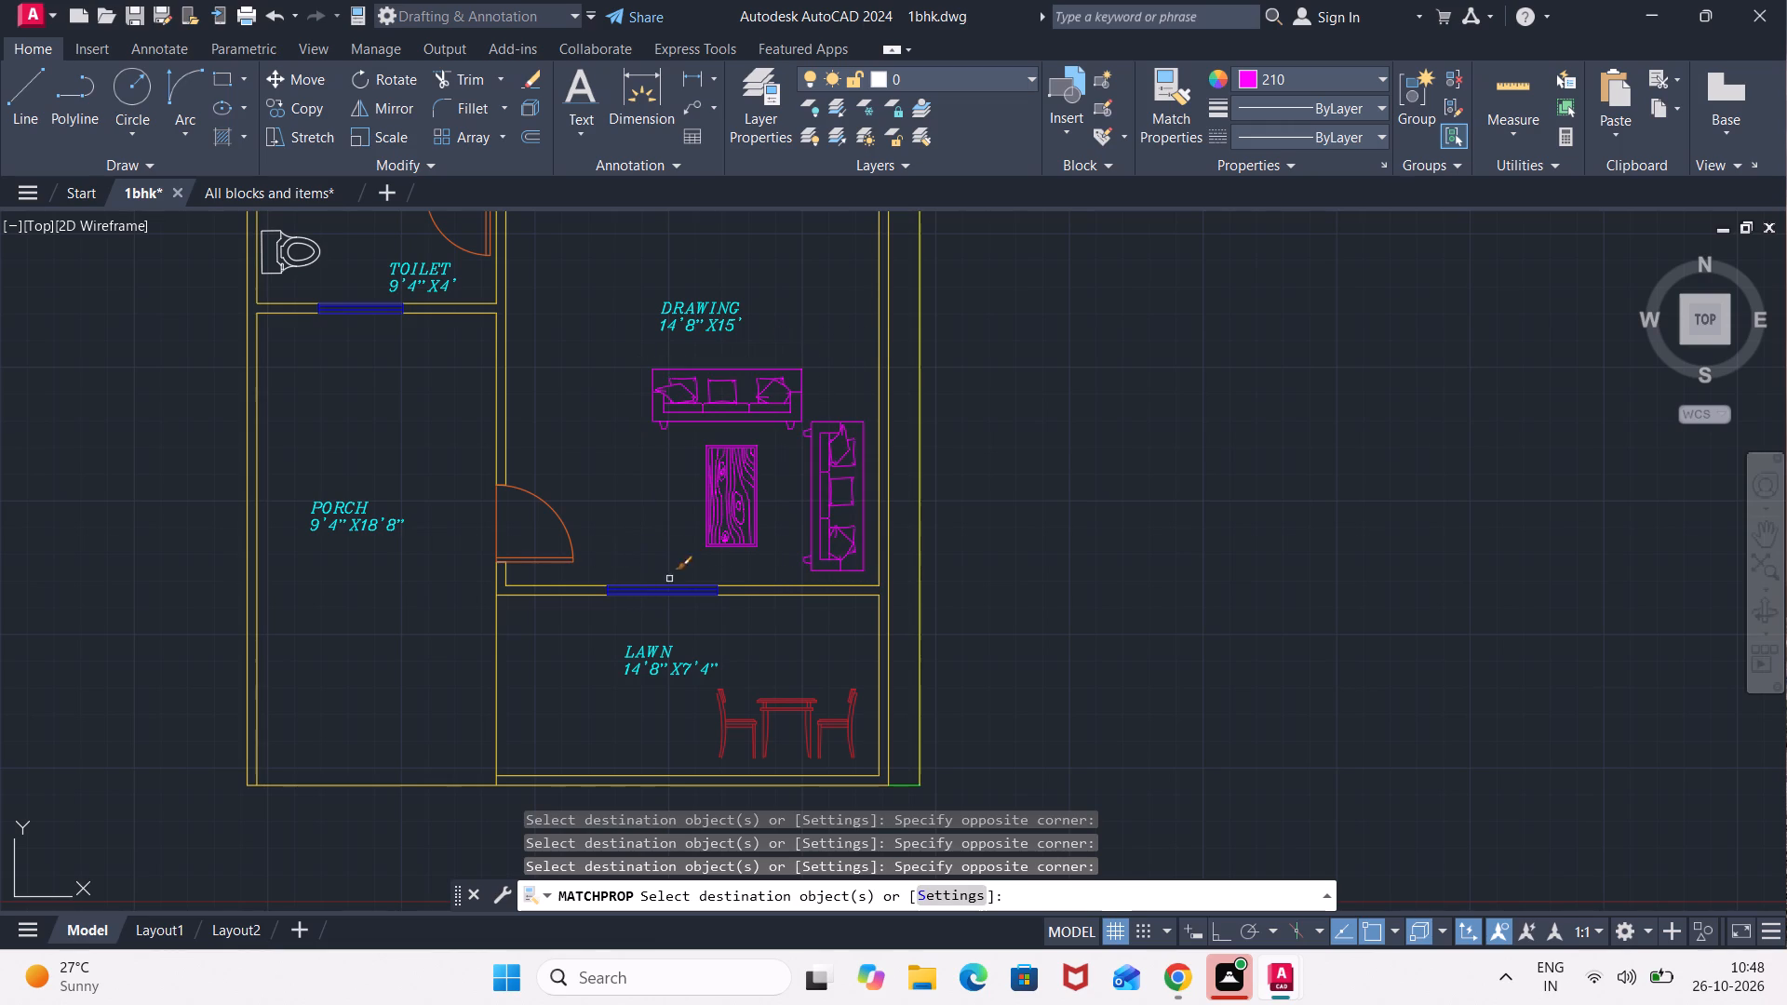
Match the magenta line's properties onto the table and two chairs in the LAWN area.
middle_drag(750, 636, 542, 339)
scroll(673, 364, up, 2)
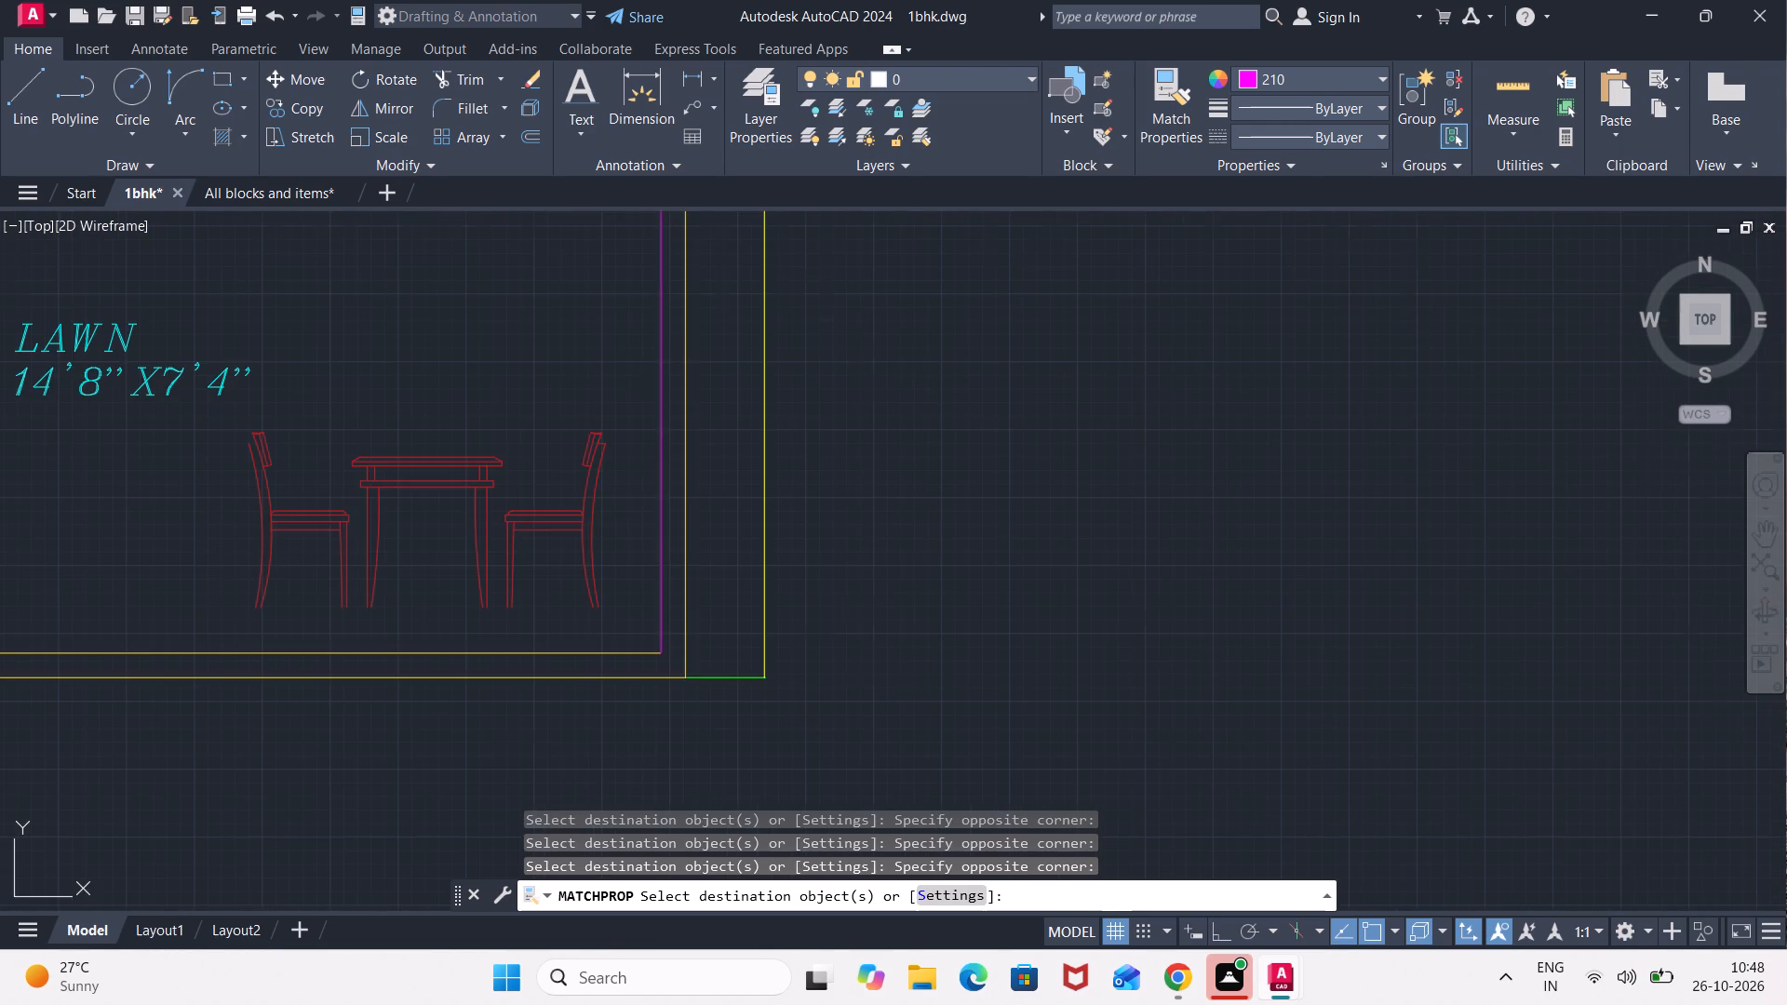
click(631, 400)
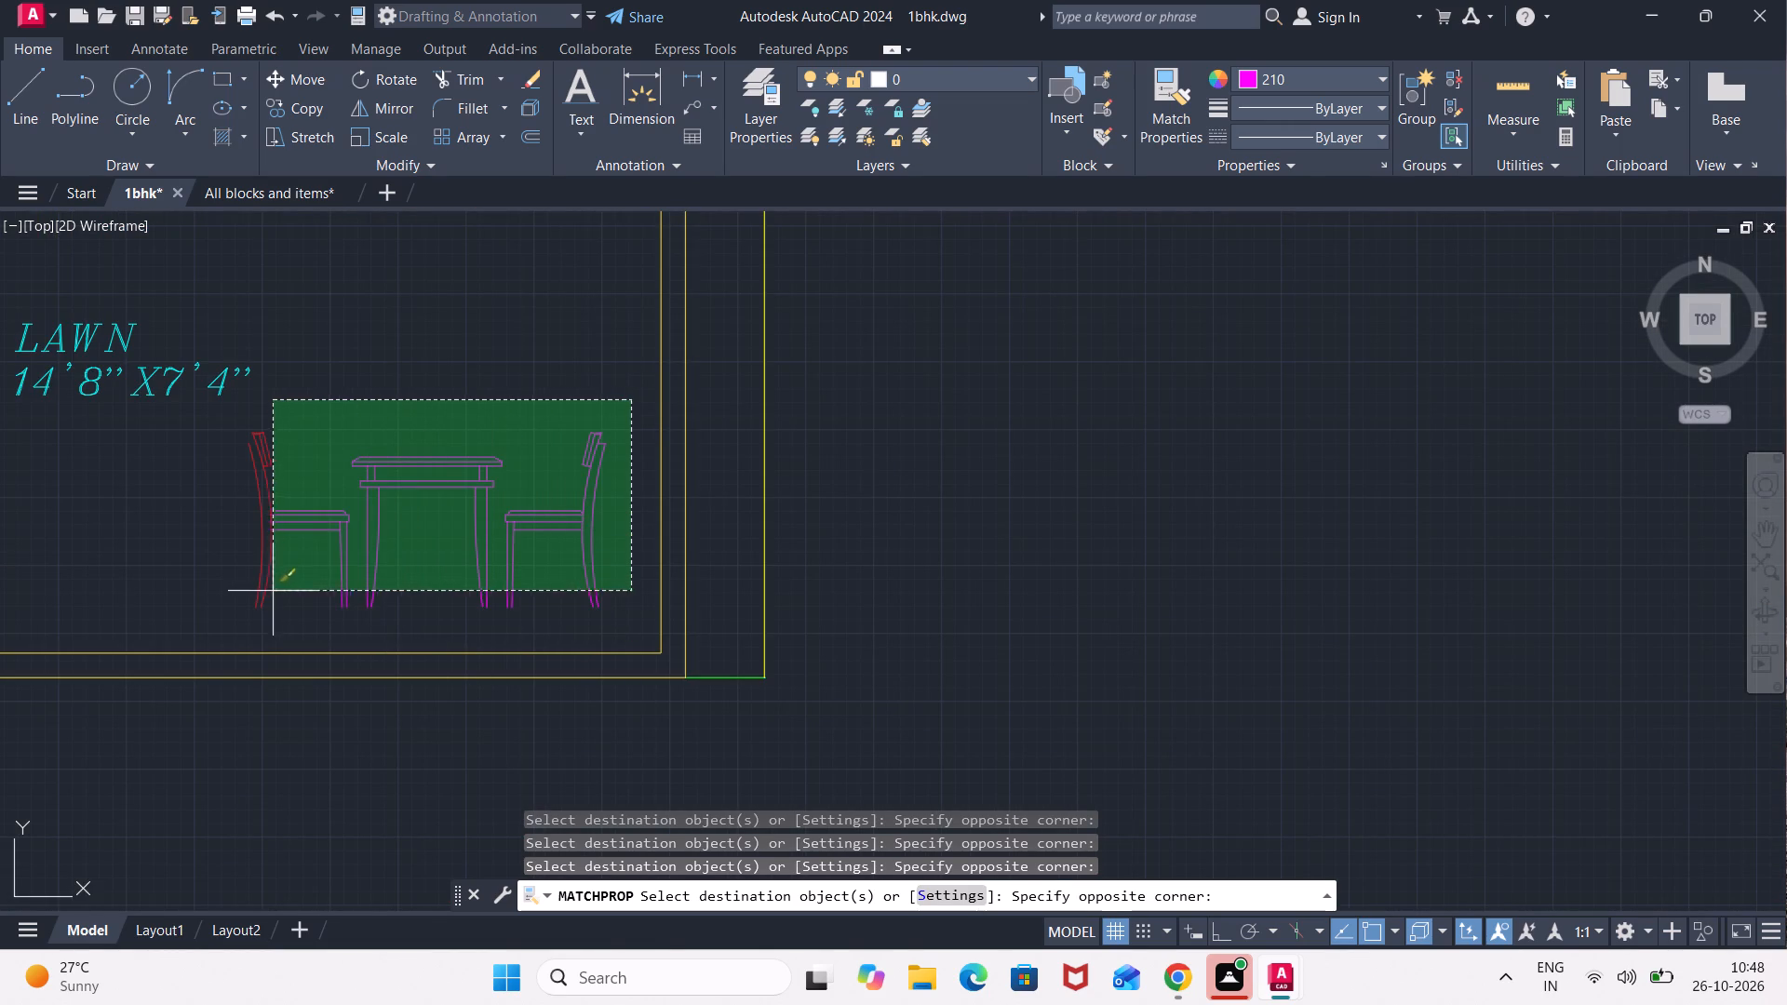
click(235, 626)
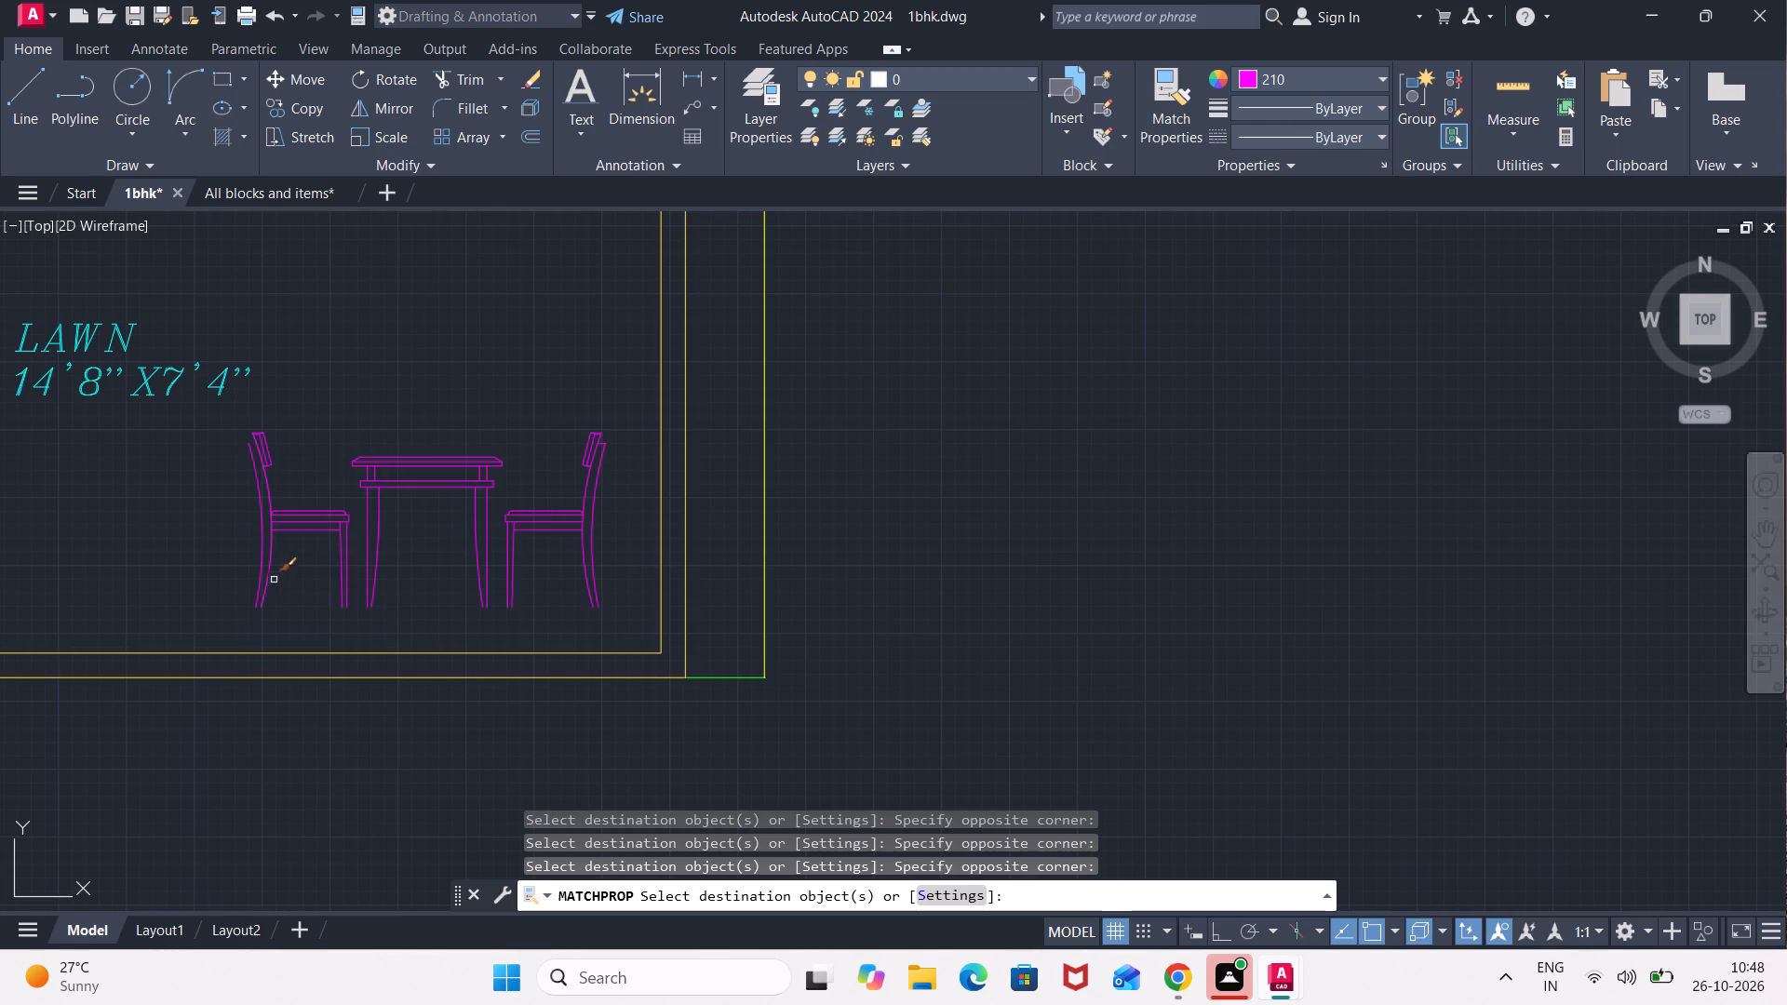
key(Escape)
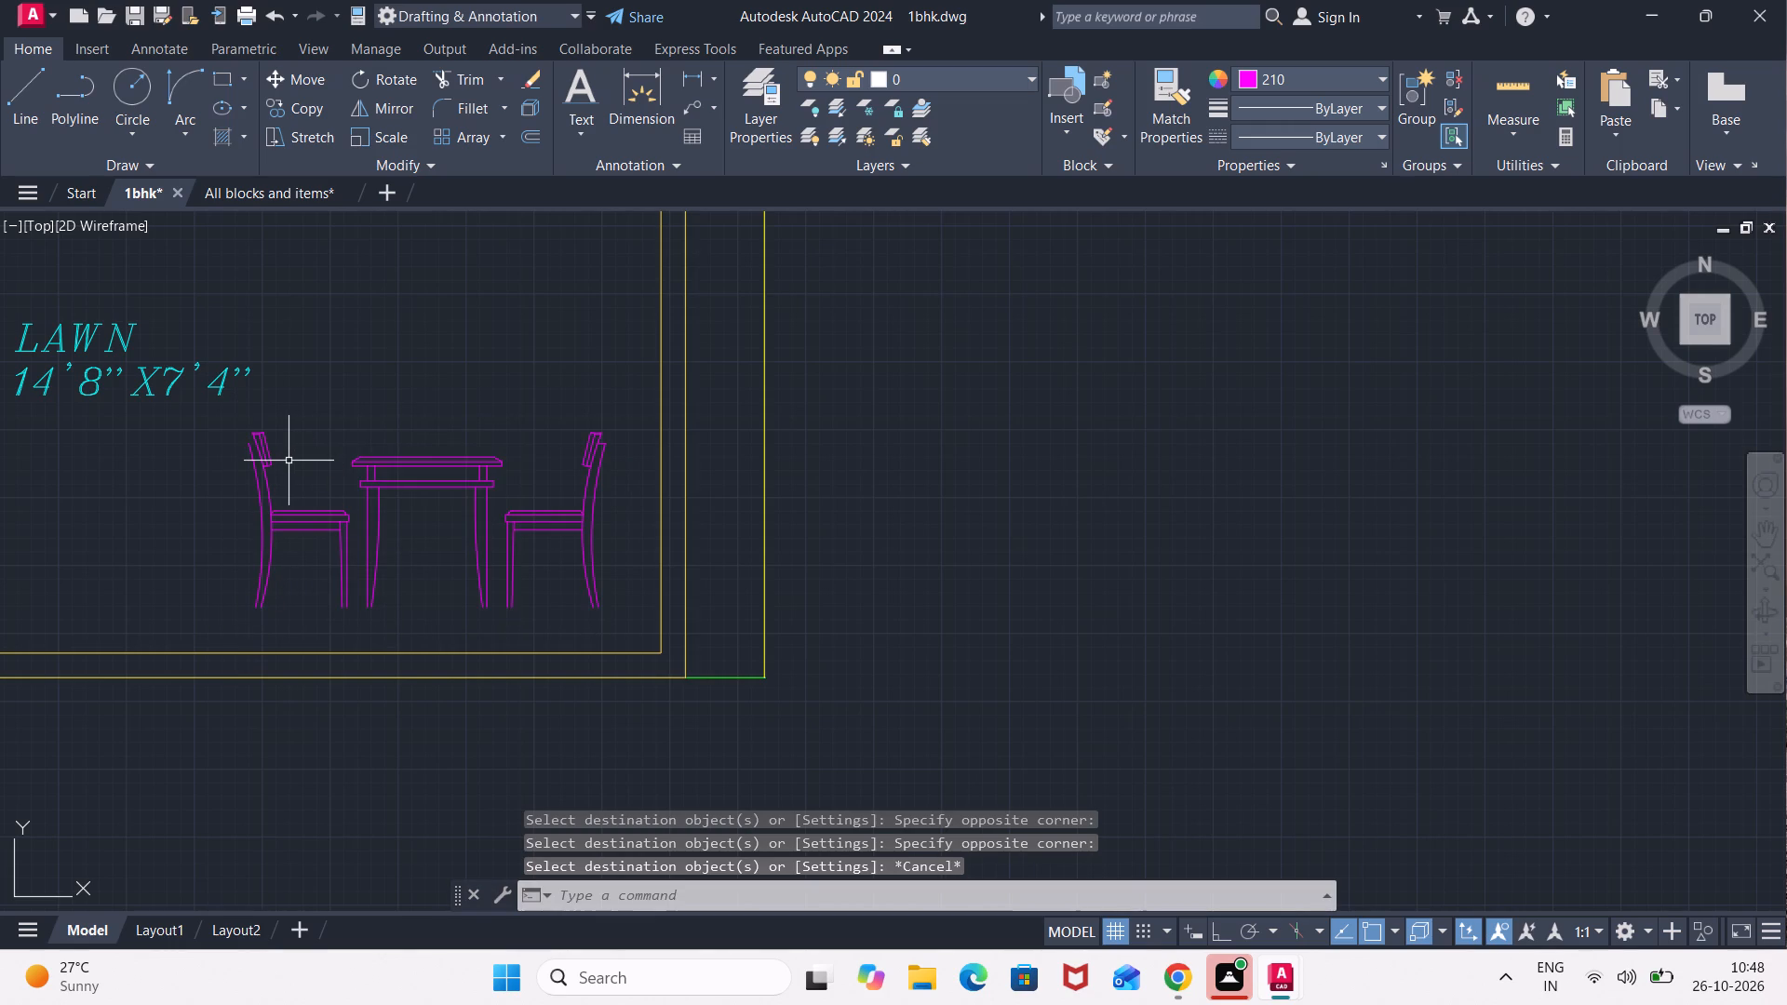
Draw a short line from the upper end of the west LAWN chair's rear leg across to its backrest.
key(l)
key(Return)
scroll(279, 461, up, 2)
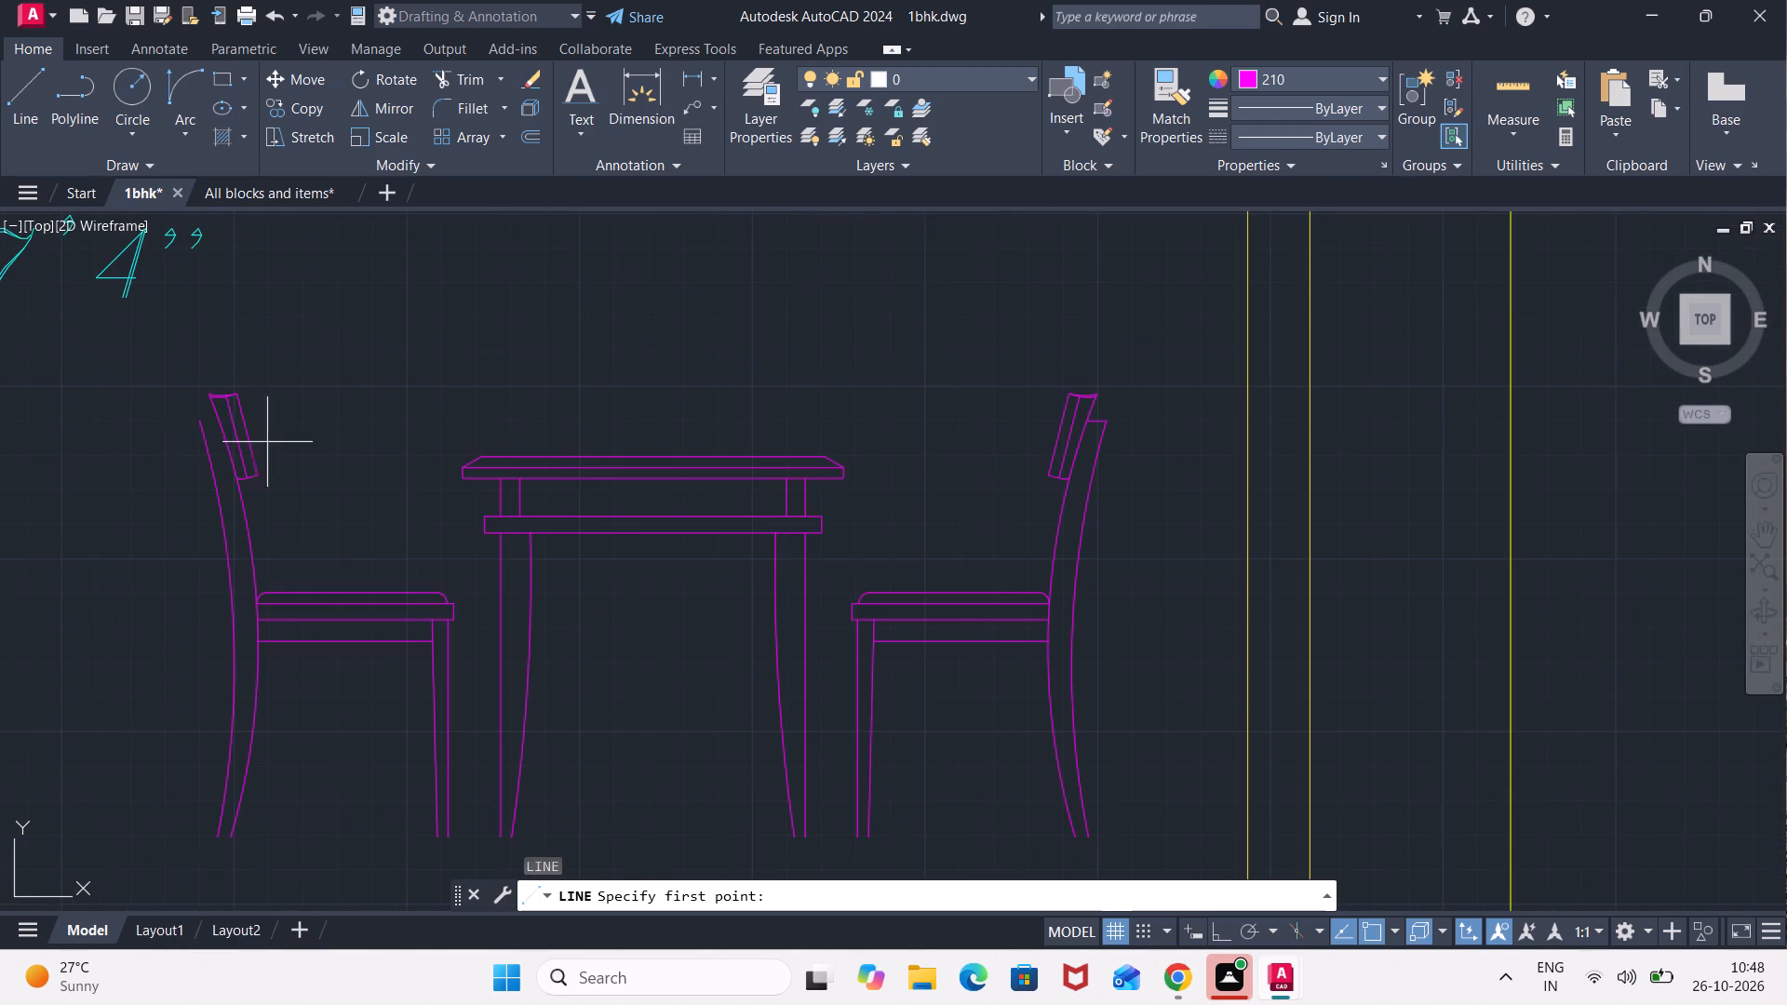
click(199, 422)
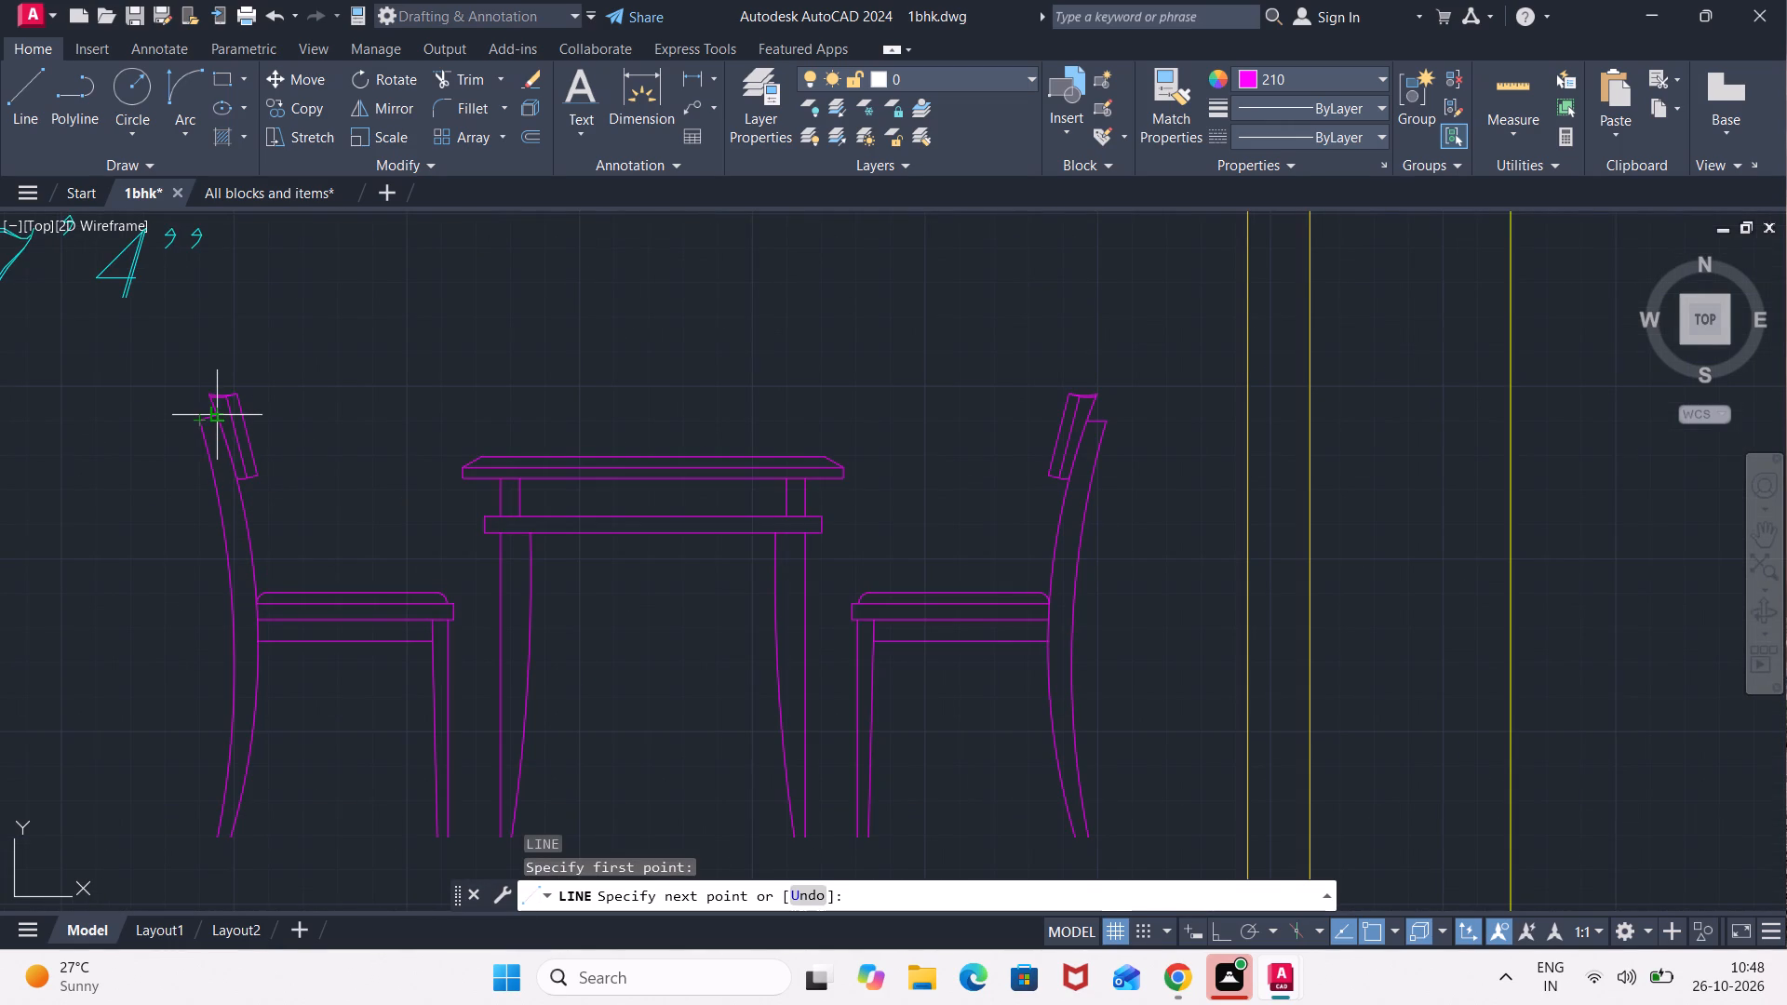
click(217, 419)
key(Escape)
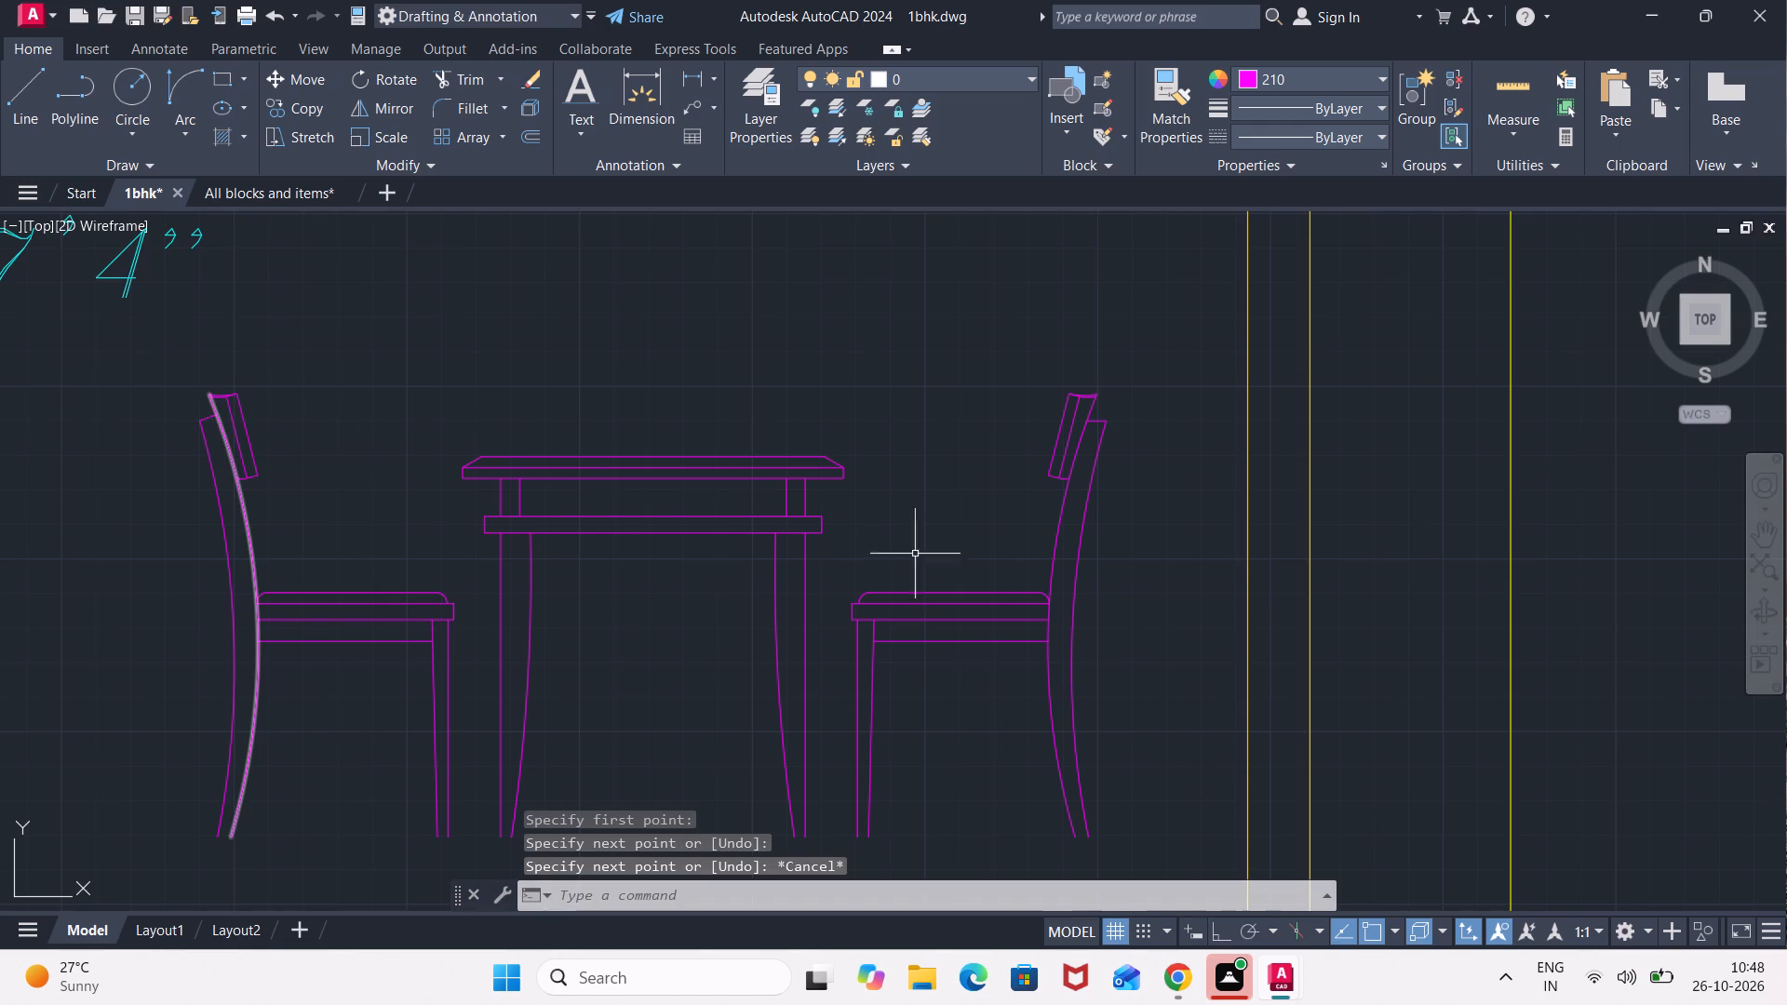
Erase the two magenta sample lines and the red sample line east of the floor plan.
scroll(1184, 598, down, 3)
middle_drag(1459, 632, 1108, 529)
scroll(1312, 477, down, 2)
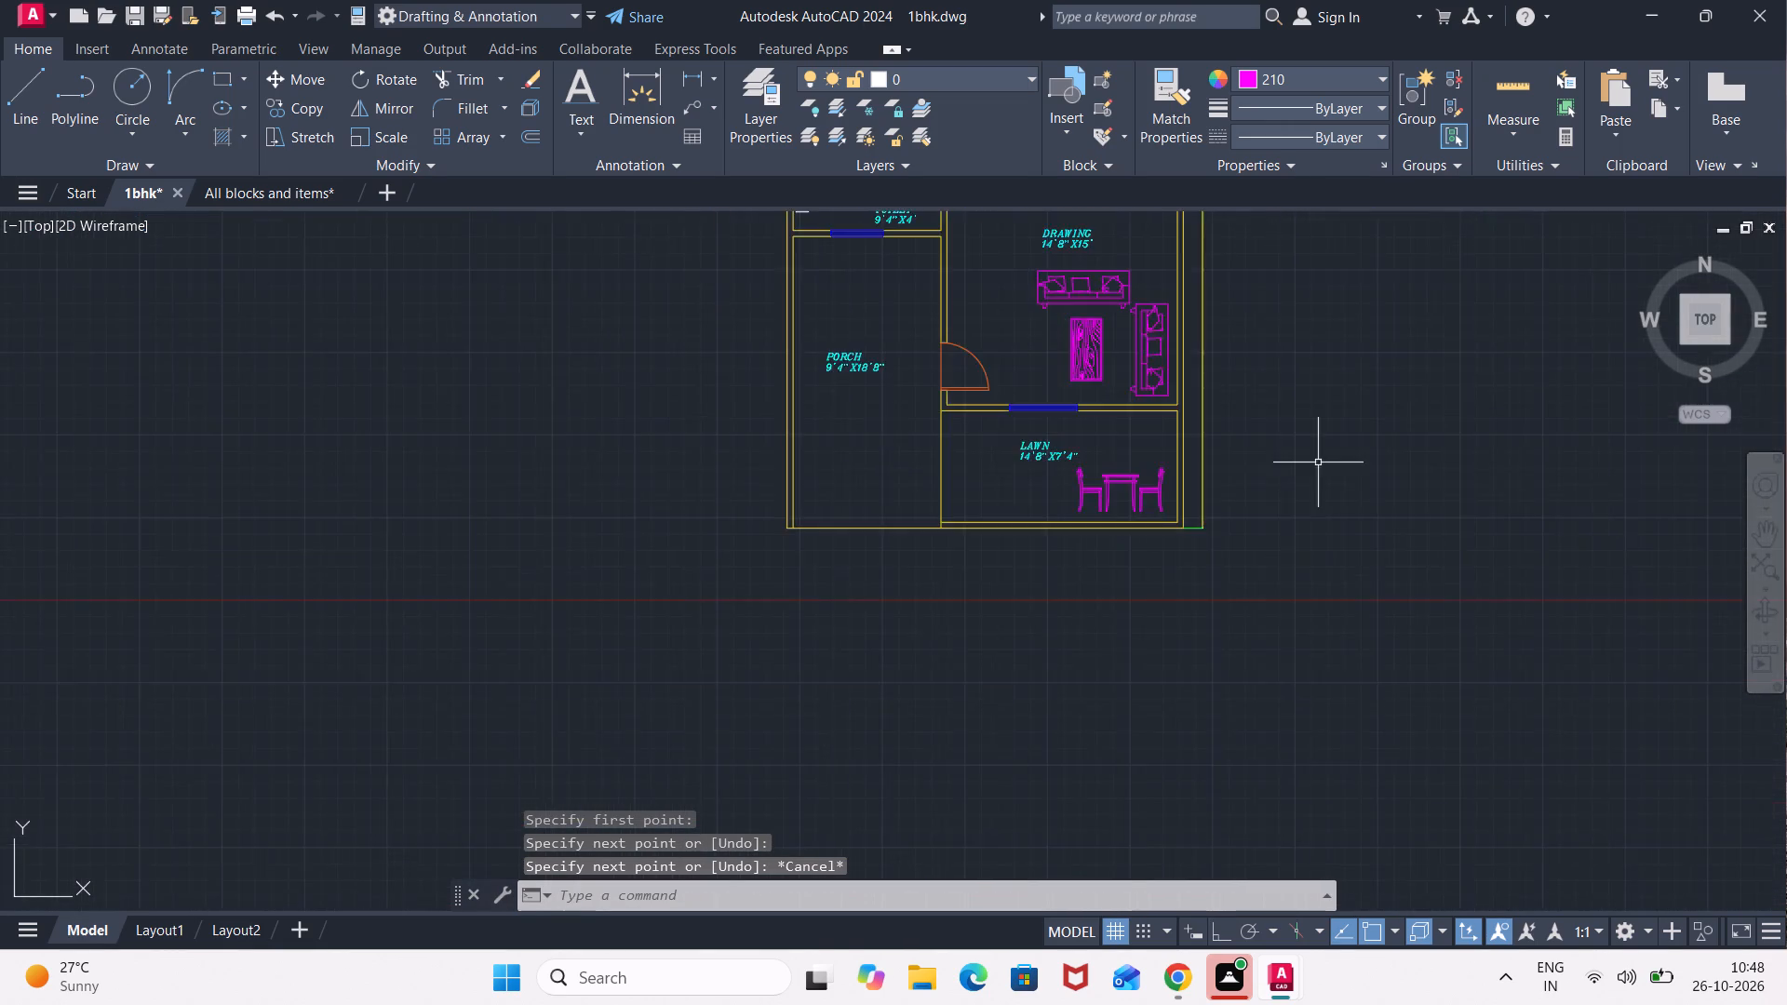
middle_drag(1318, 462, 1157, 670)
middle_drag(1316, 485, 1109, 717)
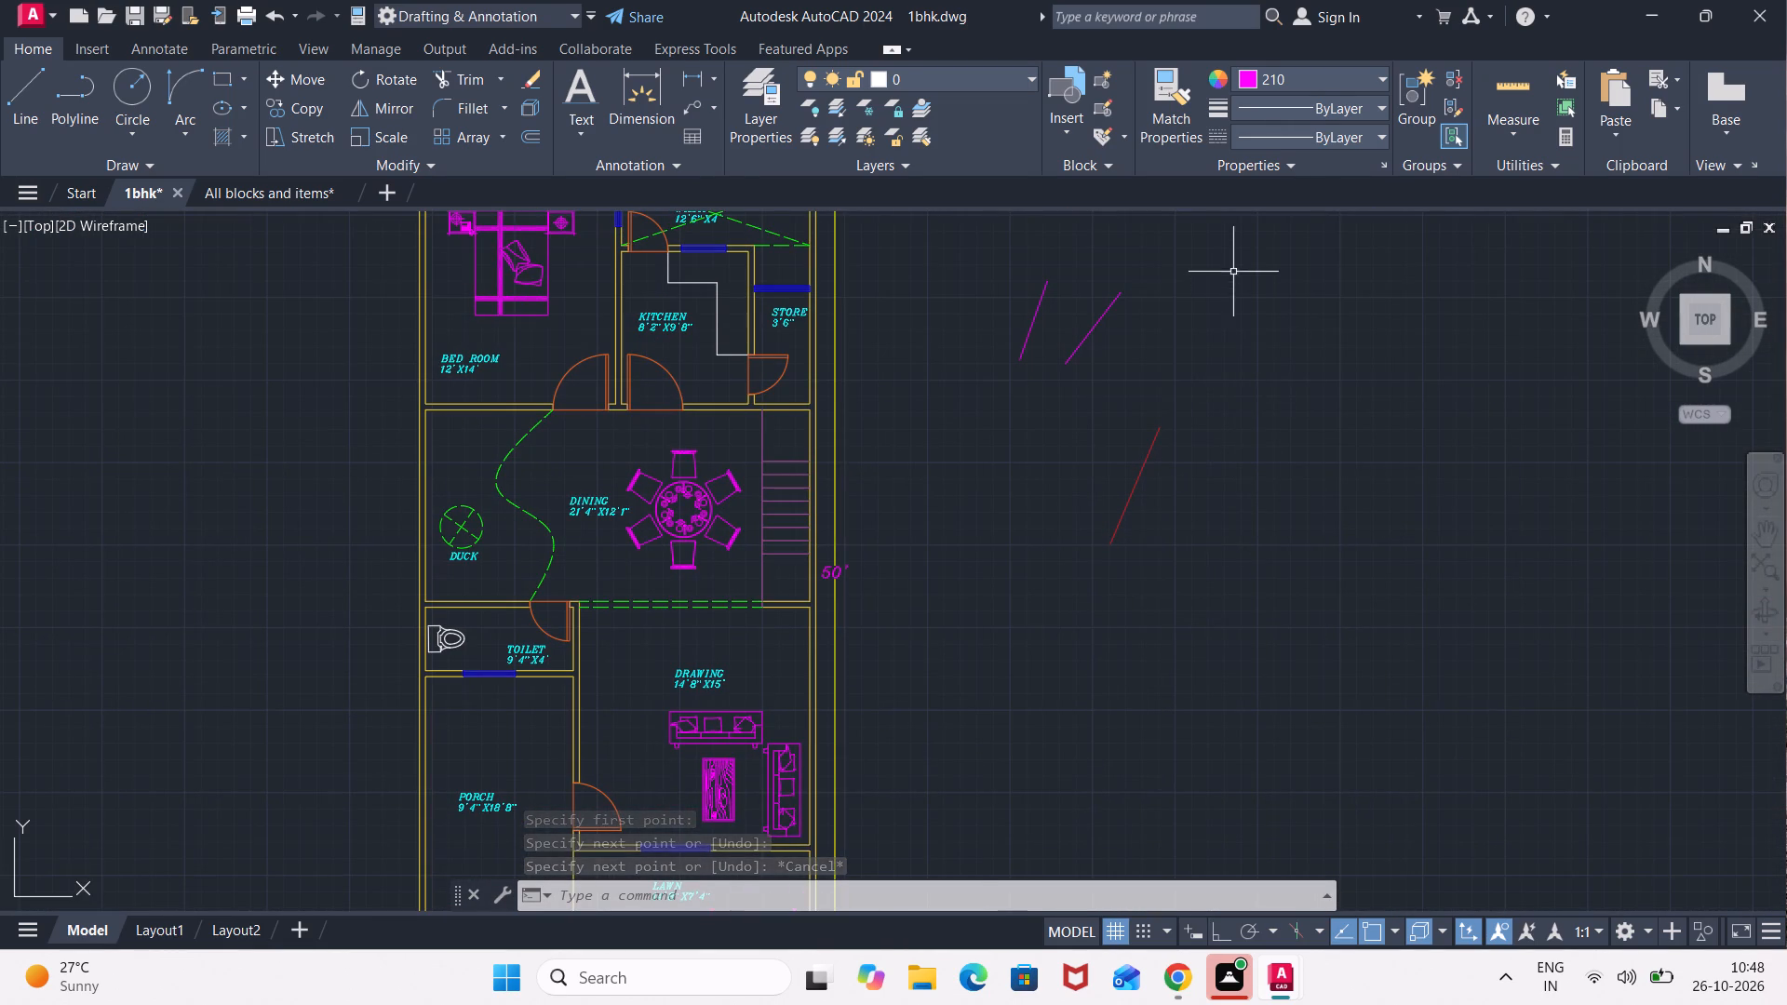
click(1233, 269)
click(964, 630)
key(Delete)
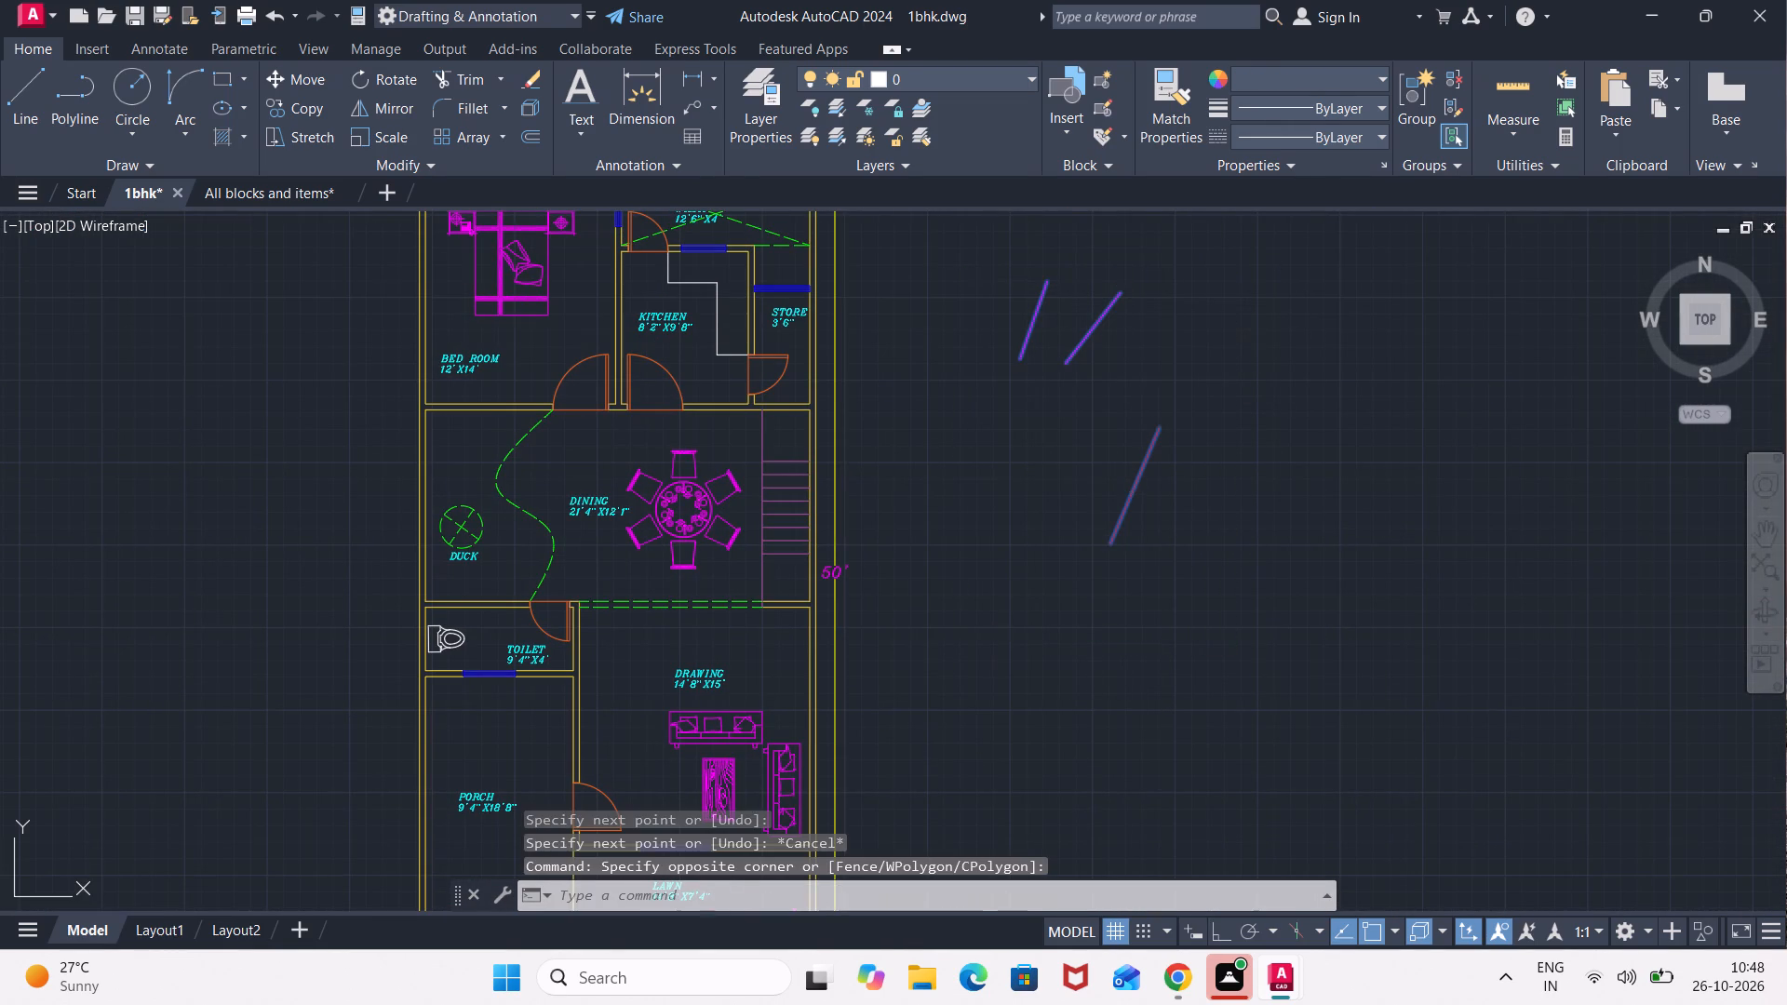
Switch to the All blocks and items drawing and copy the front-view car beside the stacked cans.
middle_drag(475, 556, 702, 414)
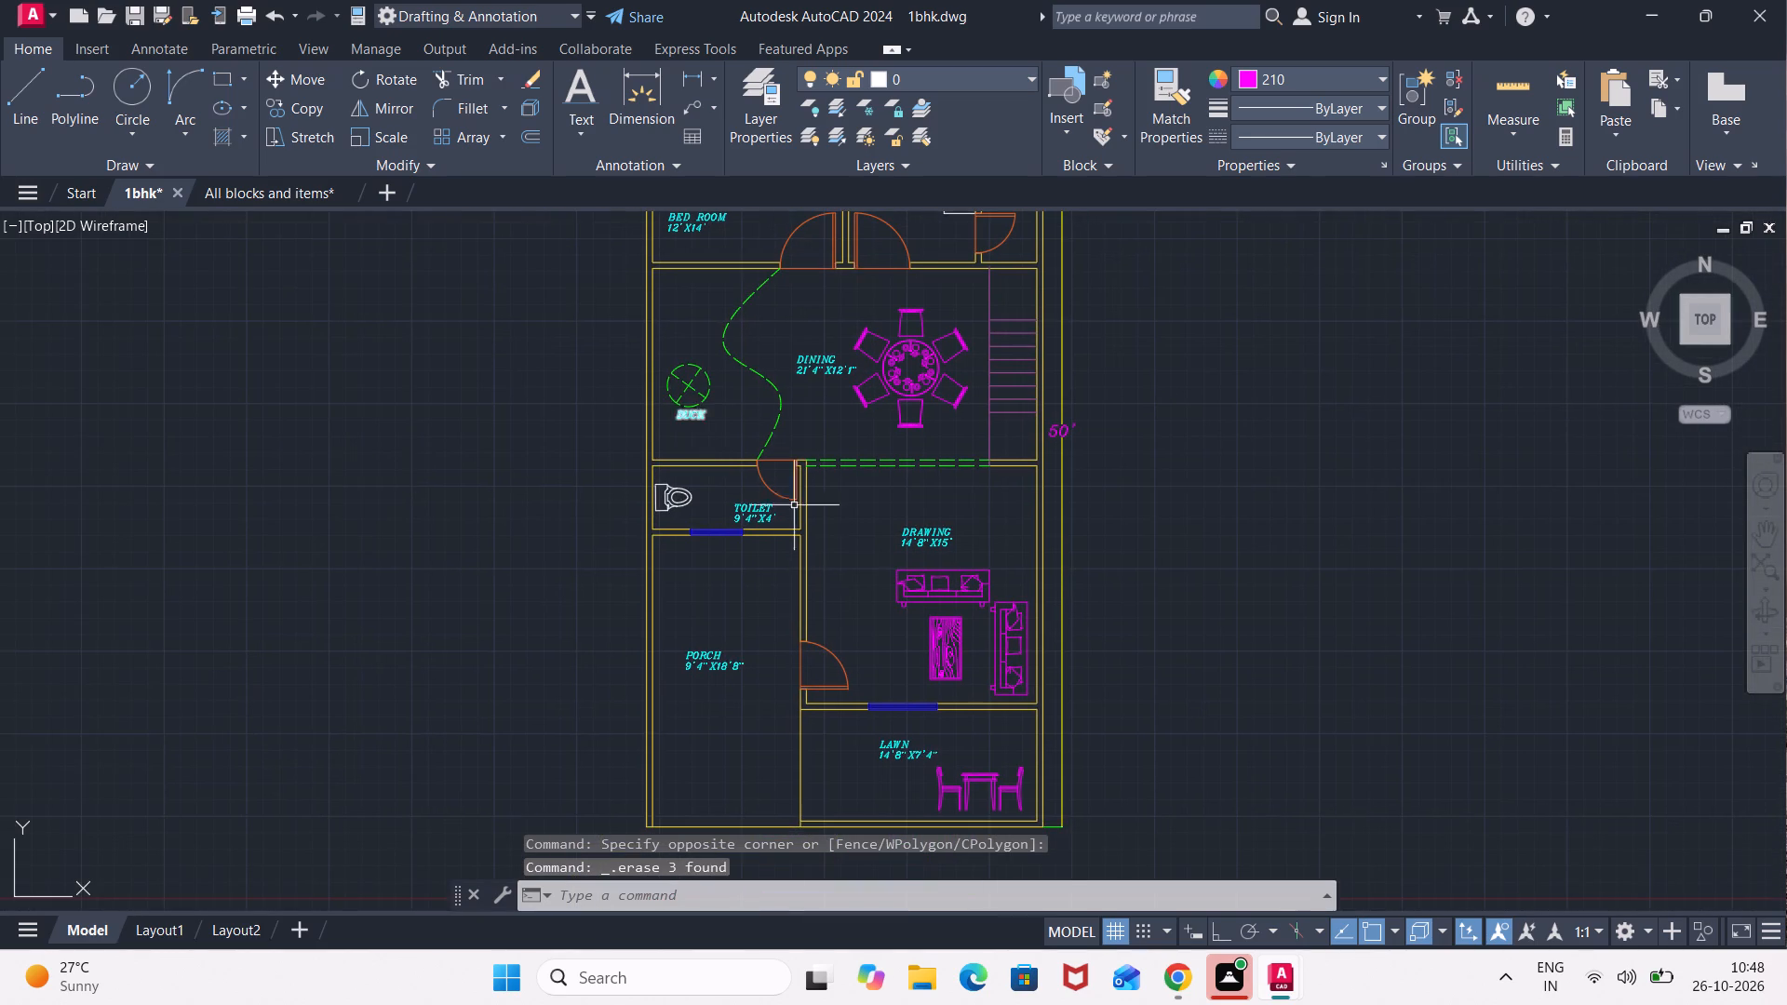
click(264, 189)
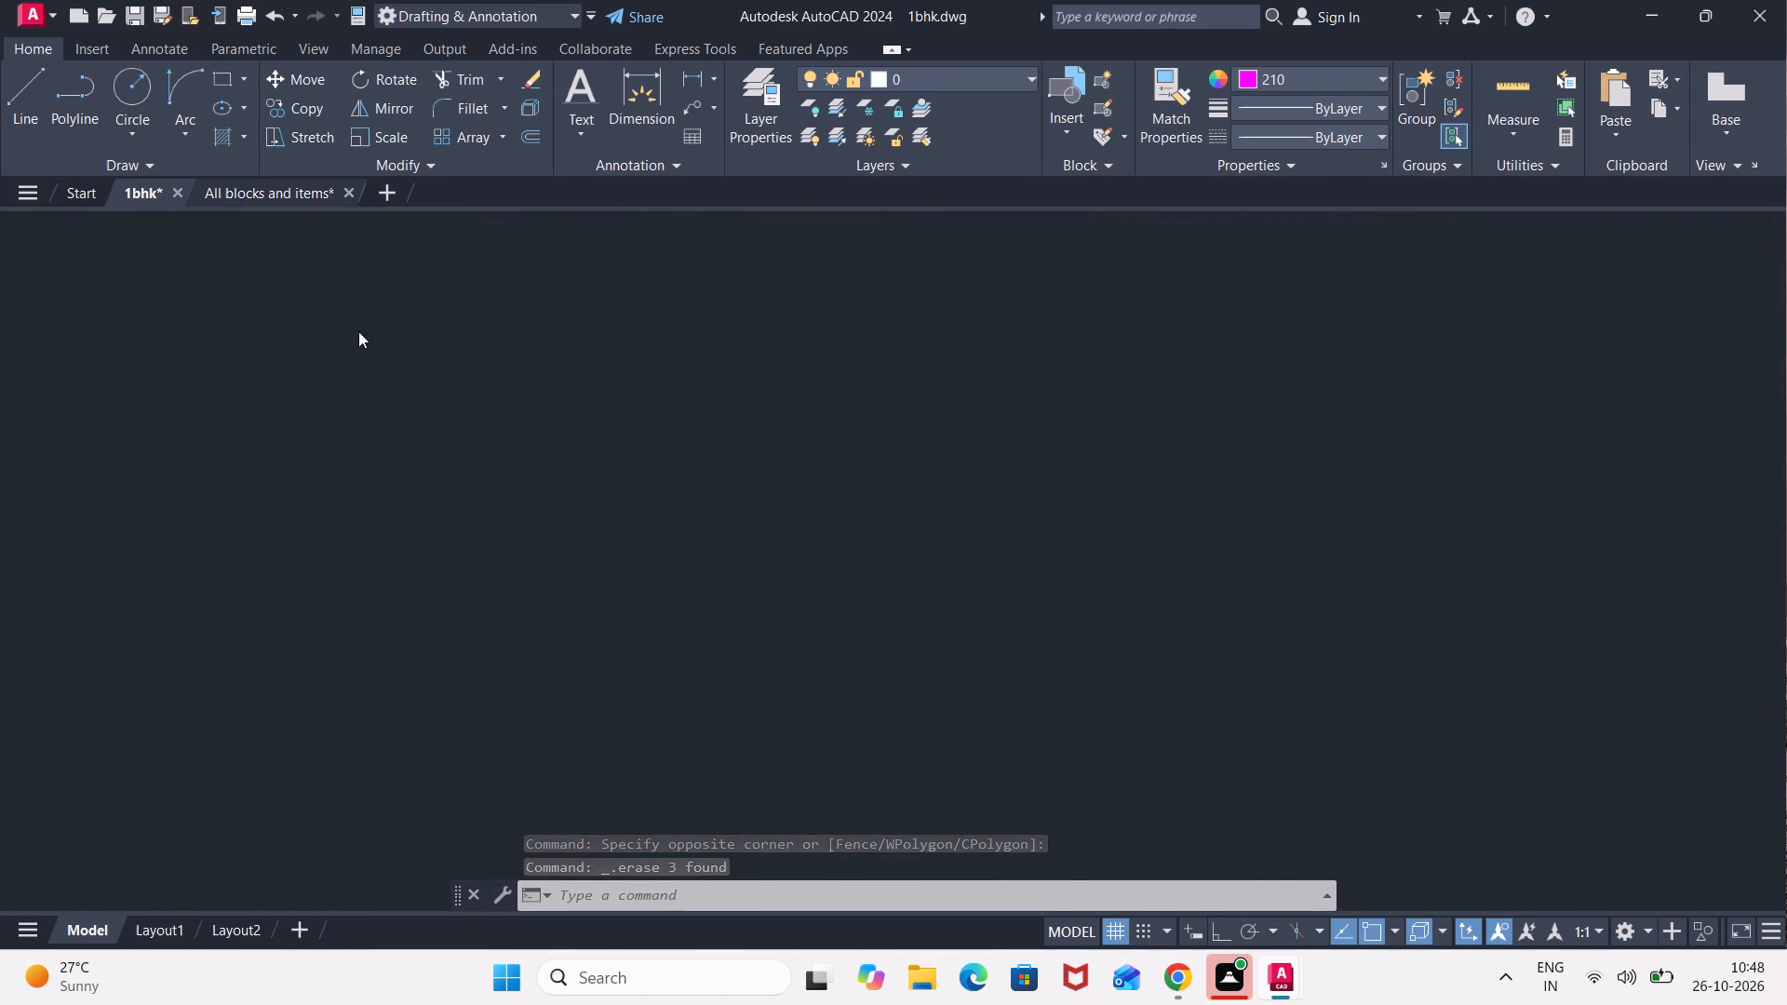
scroll(499, 471, down, 2)
middle_drag(405, 507, 1076, 562)
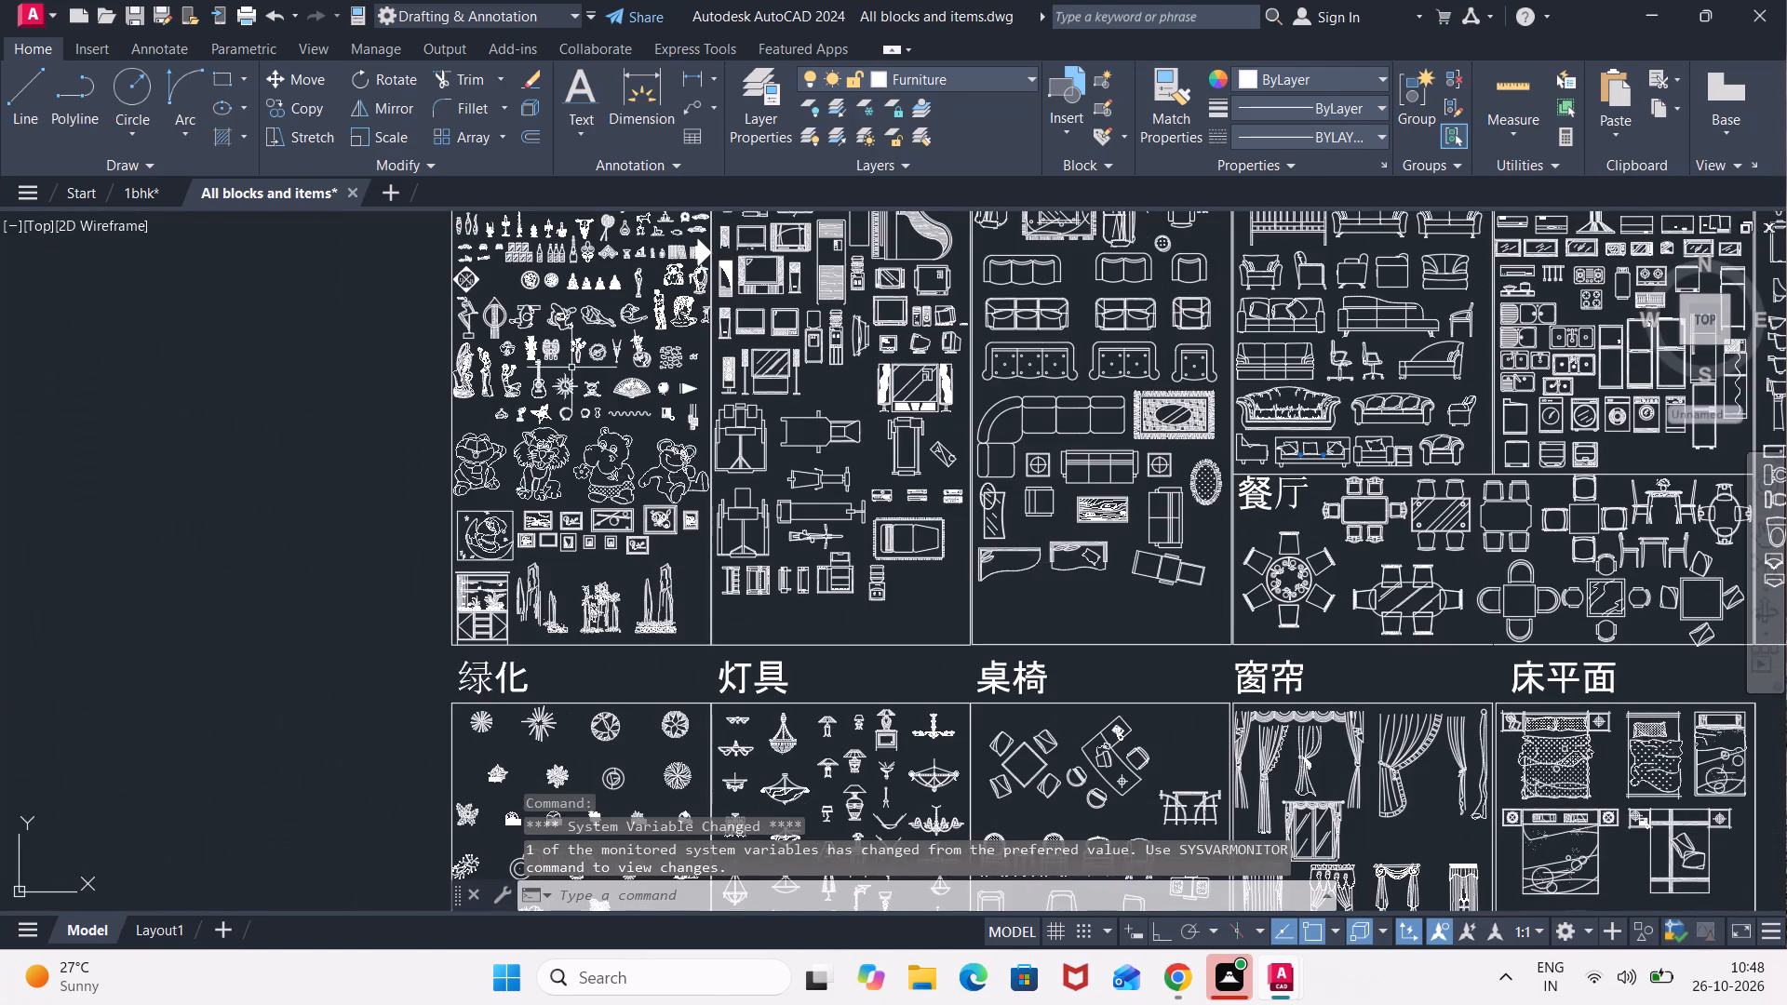
scroll(571, 368, up, 2)
middle_drag(538, 367, 535, 543)
middle_drag(537, 380, 592, 610)
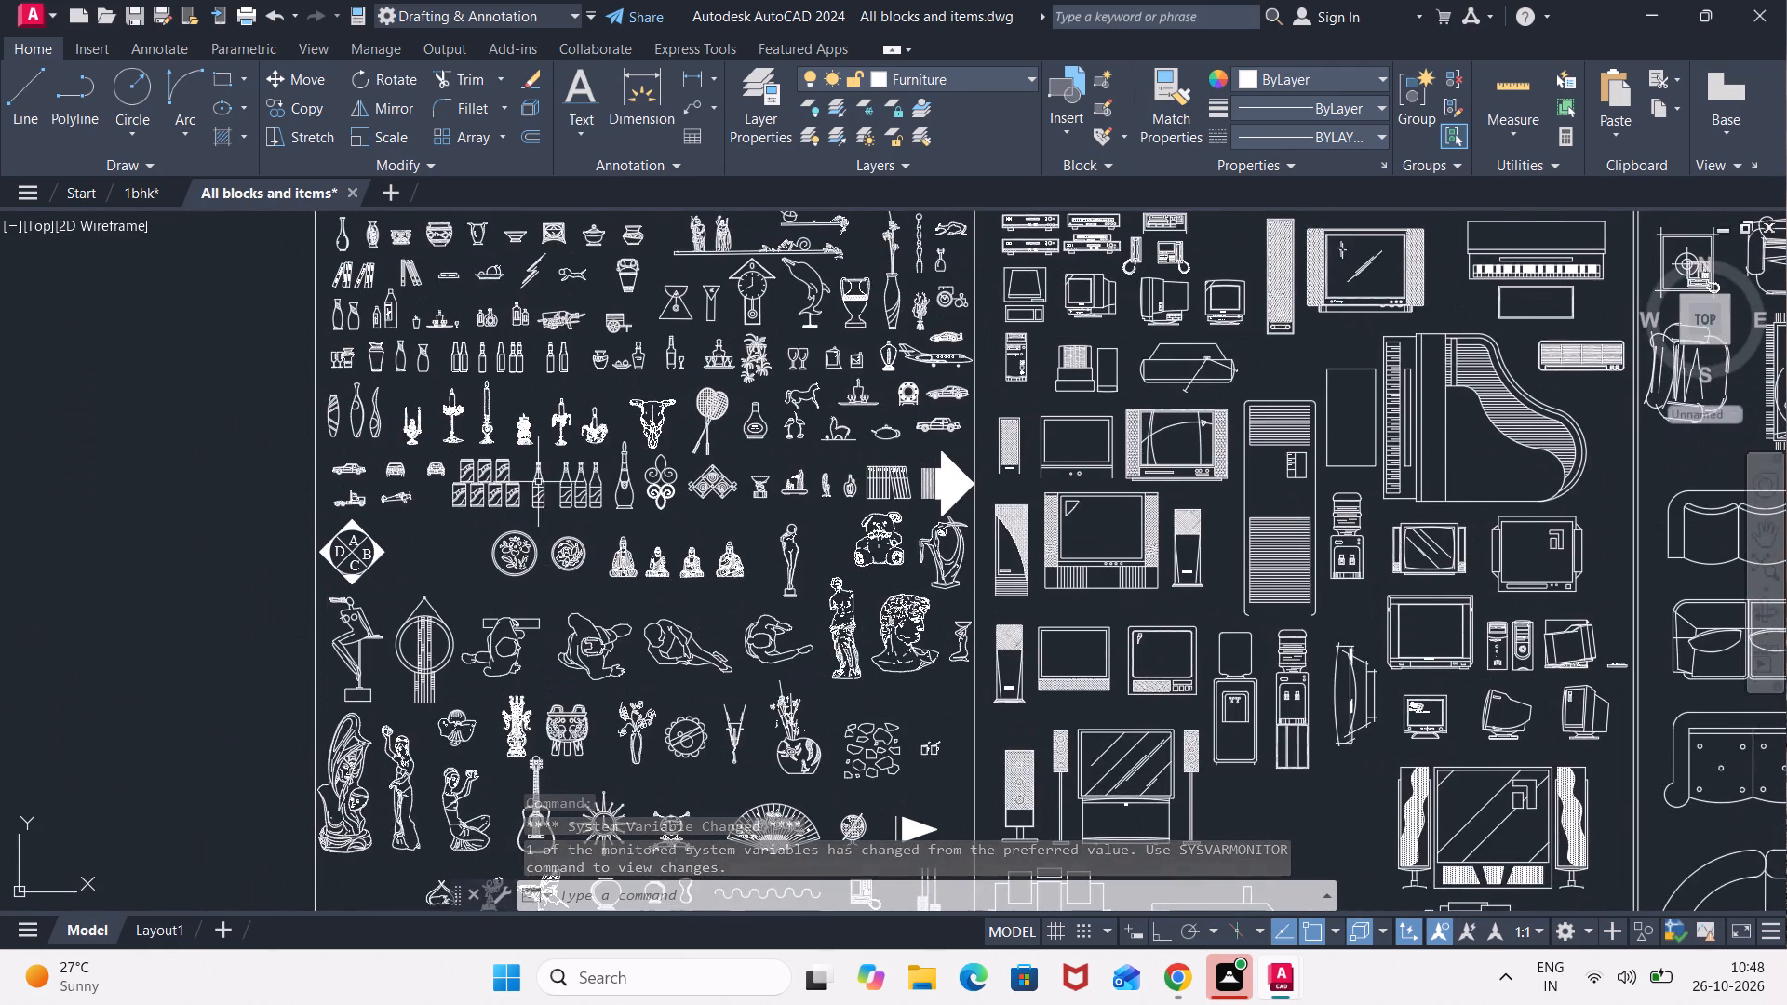
scroll(533, 476, up, 1)
scroll(356, 449, up, 2)
click(310, 450)
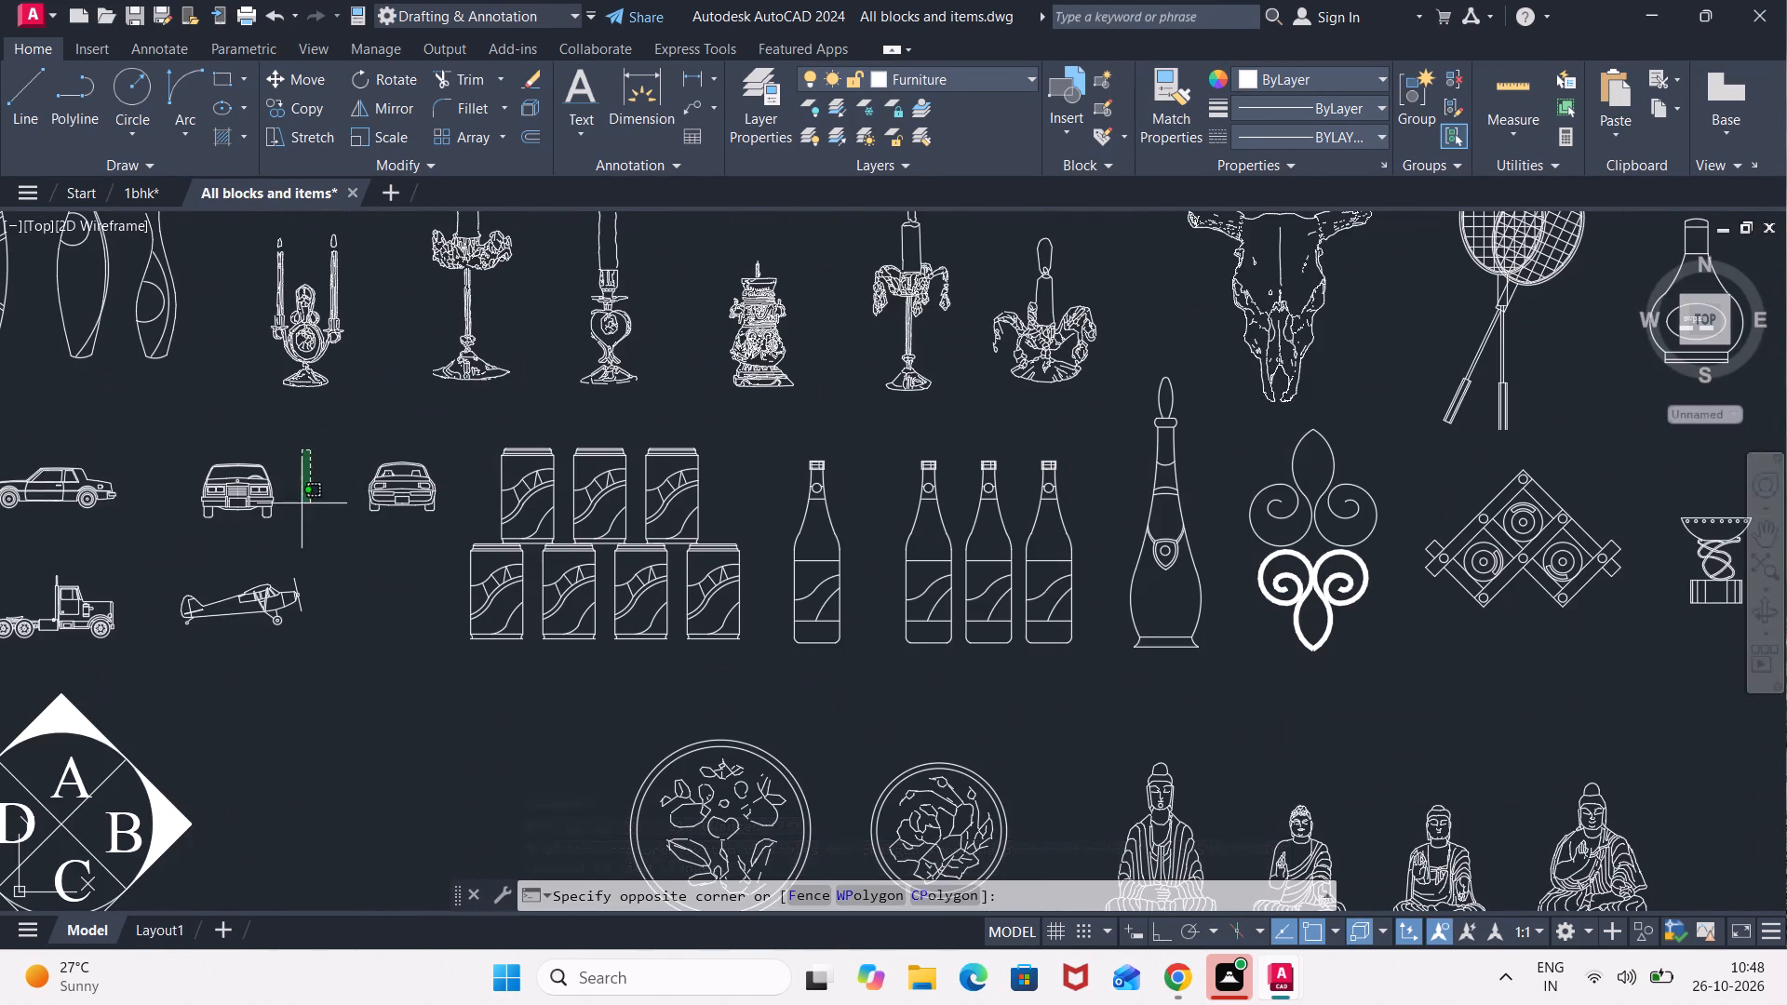
click(173, 544)
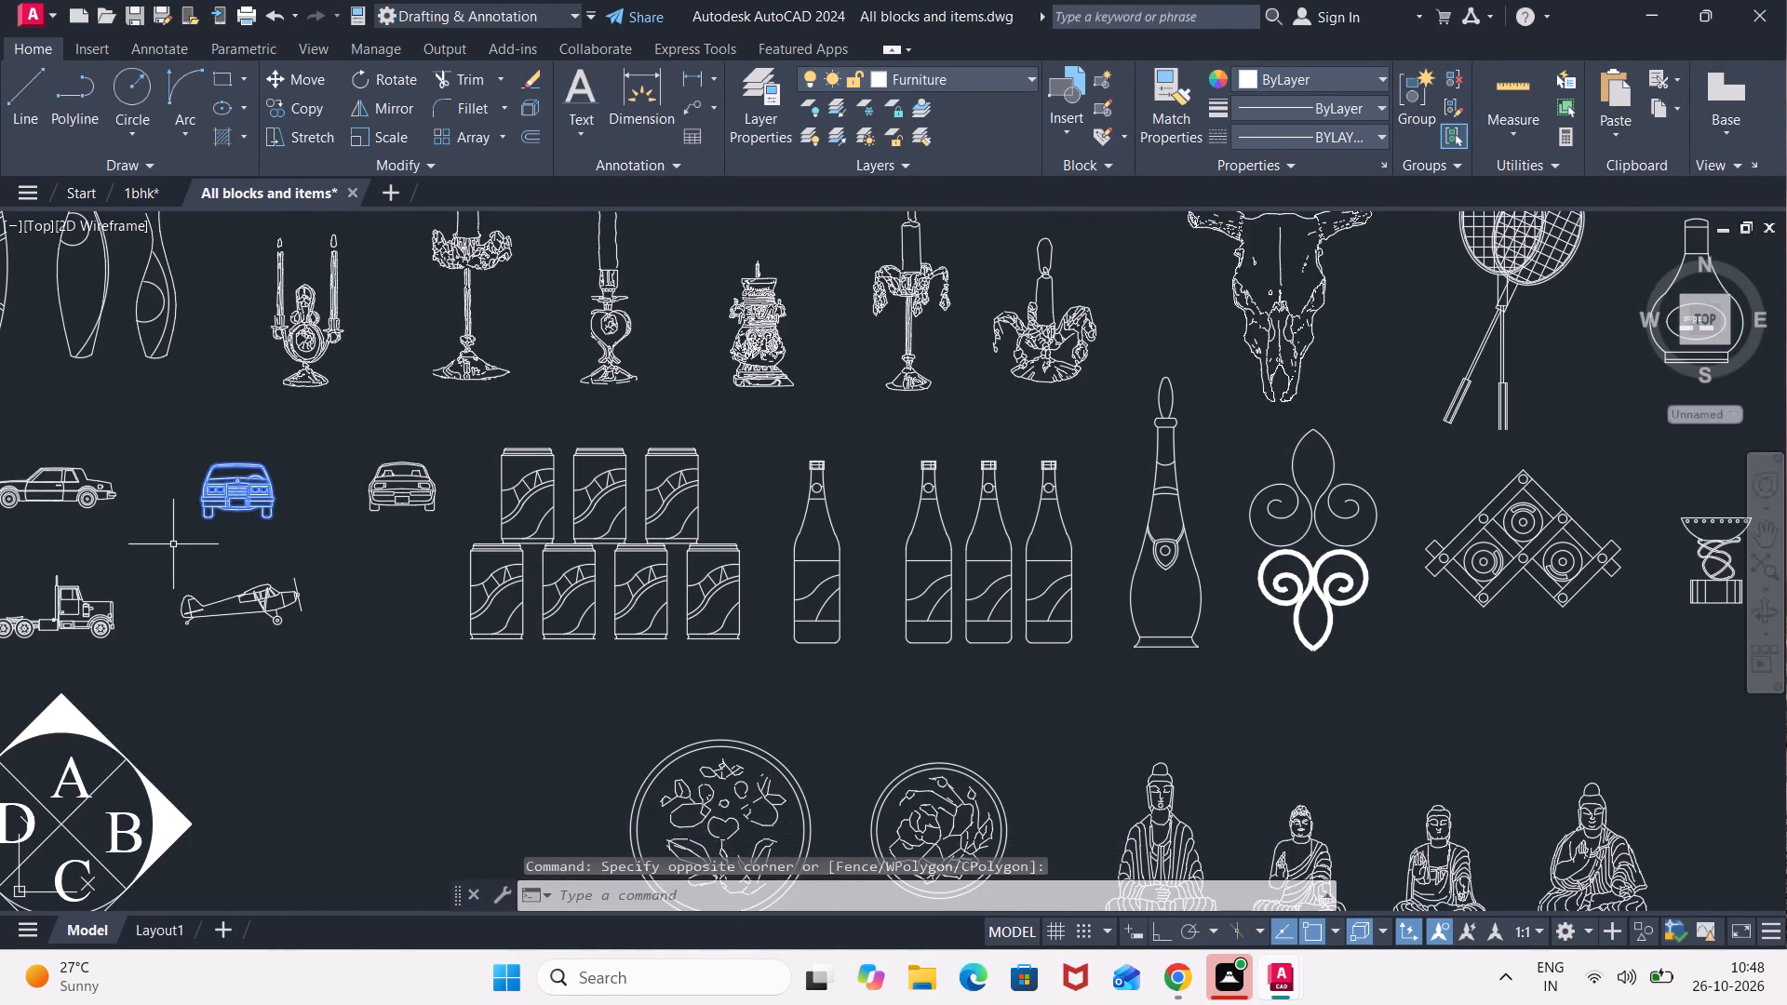
key(ctrl+c)
Paste the copied car into the 1bhk drawing, inside the PORCH just above its room label.
click(146, 193)
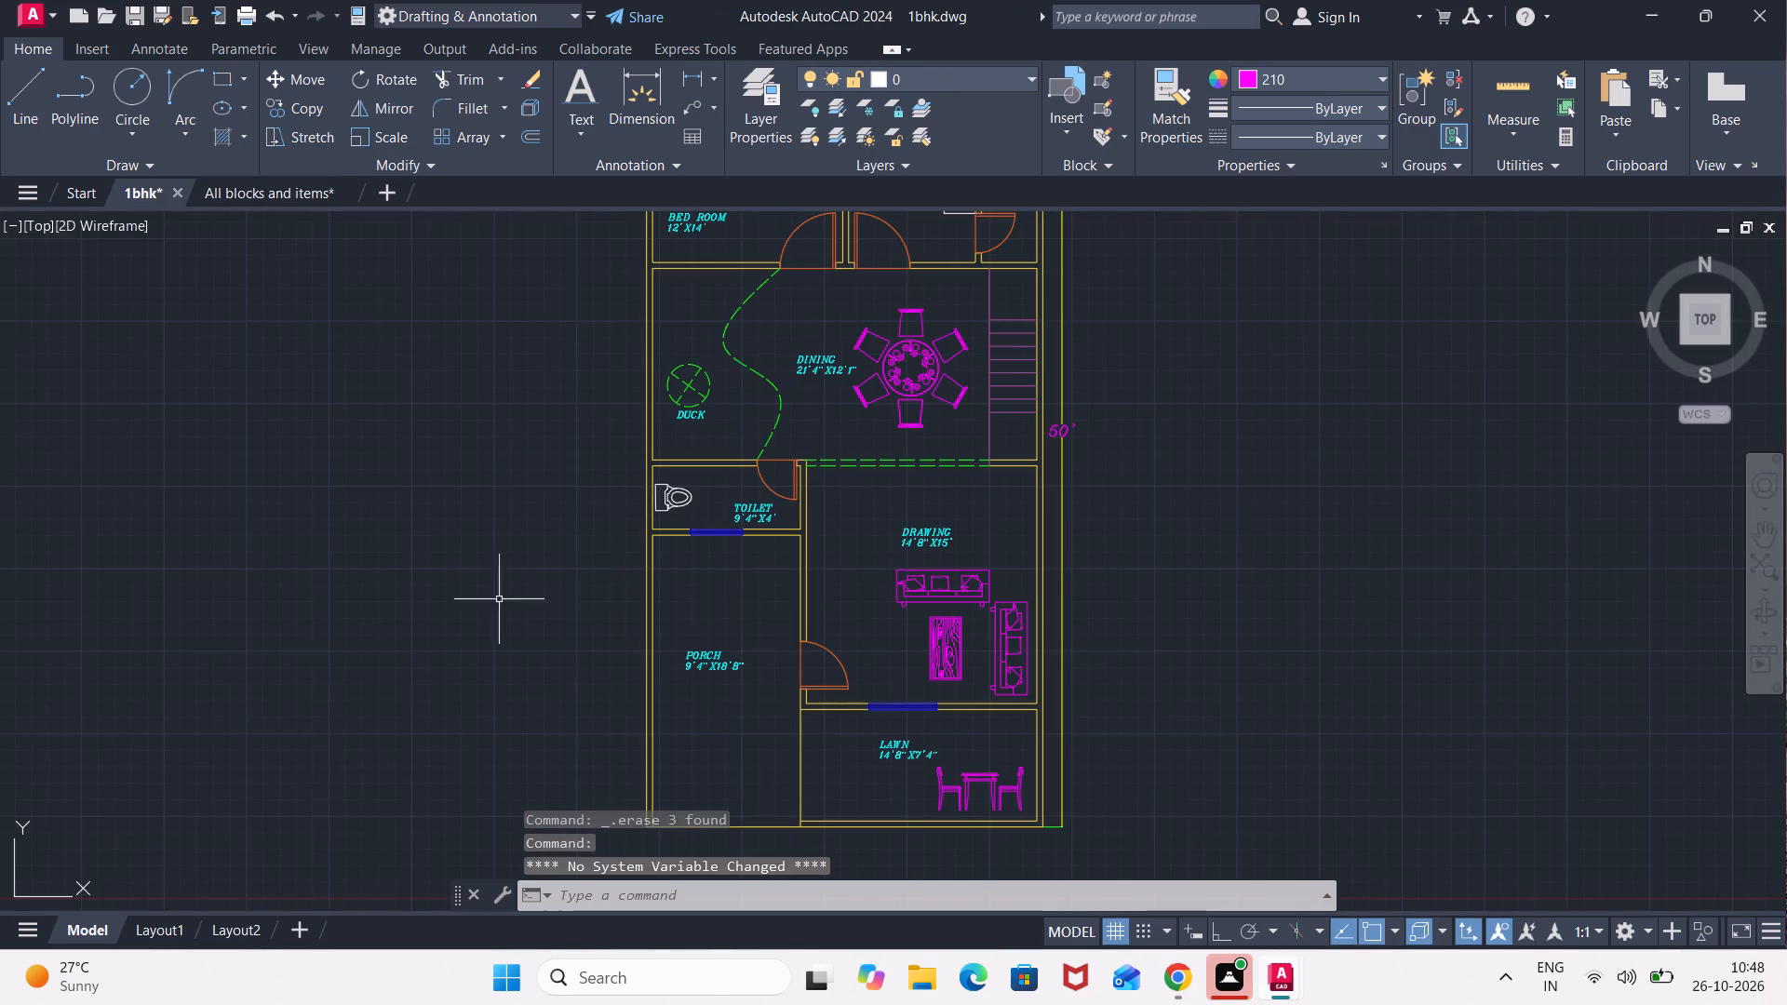
scroll(771, 650, up, 2)
middle_drag(729, 687, 783, 404)
click(694, 591)
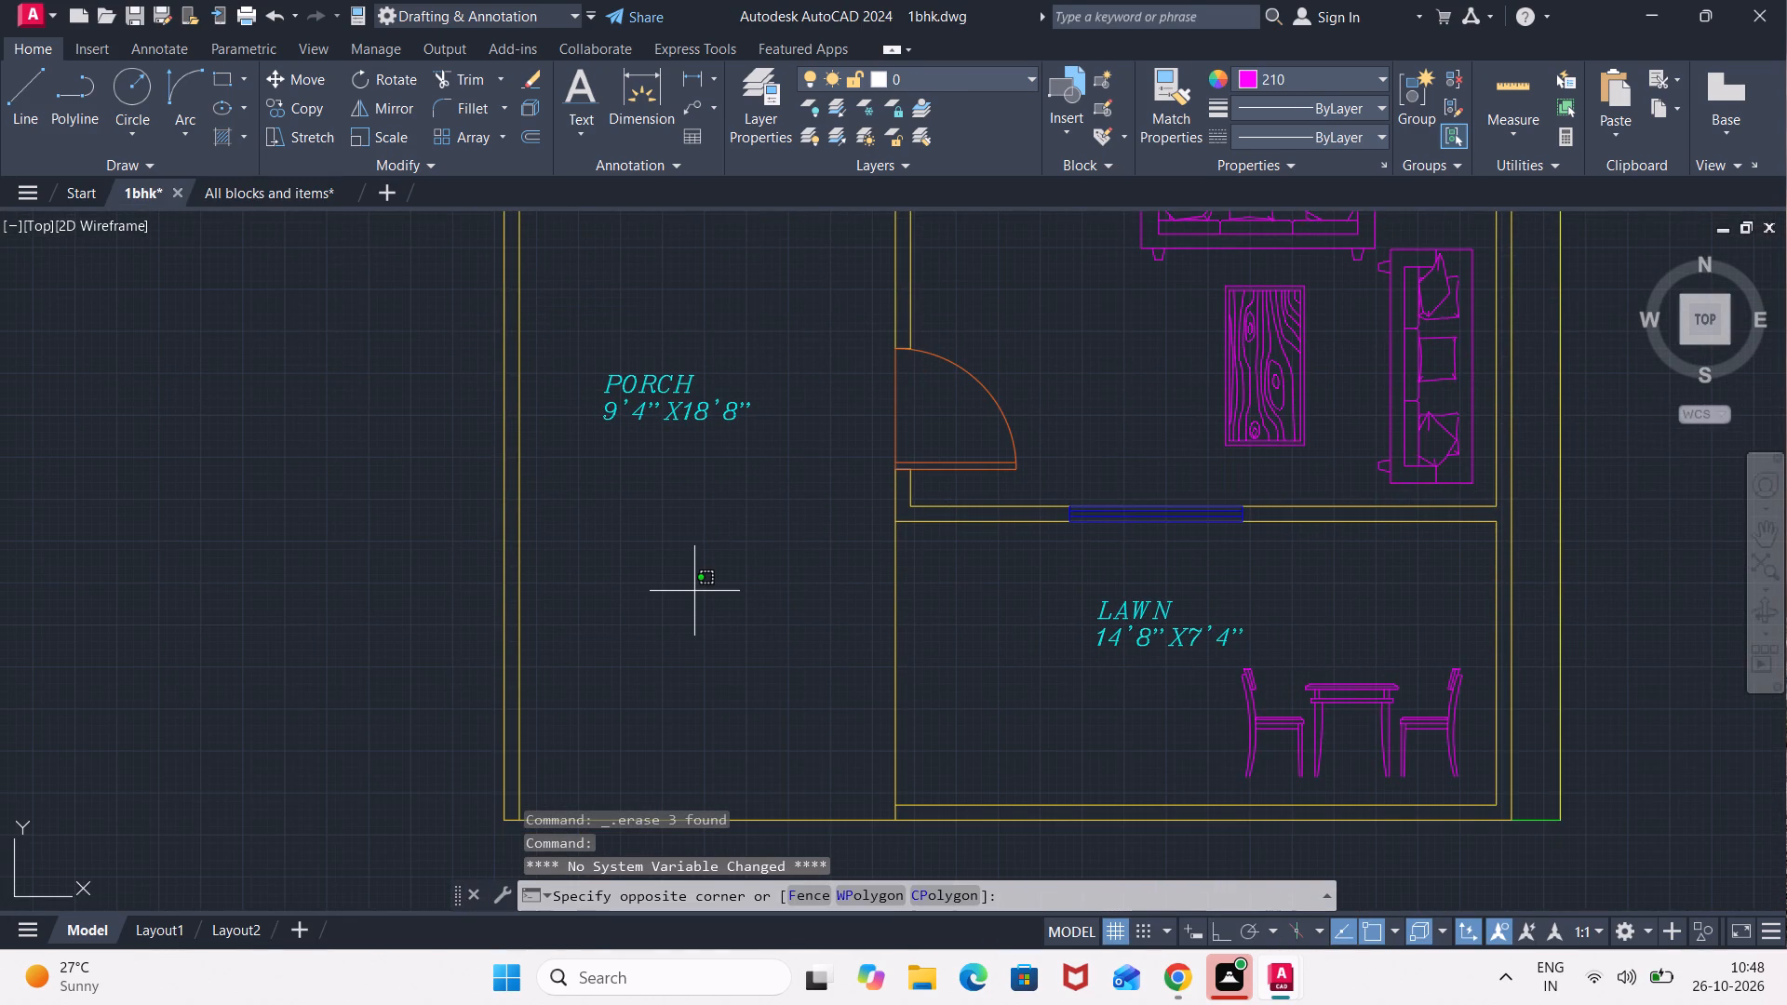
key(ctrl+v)
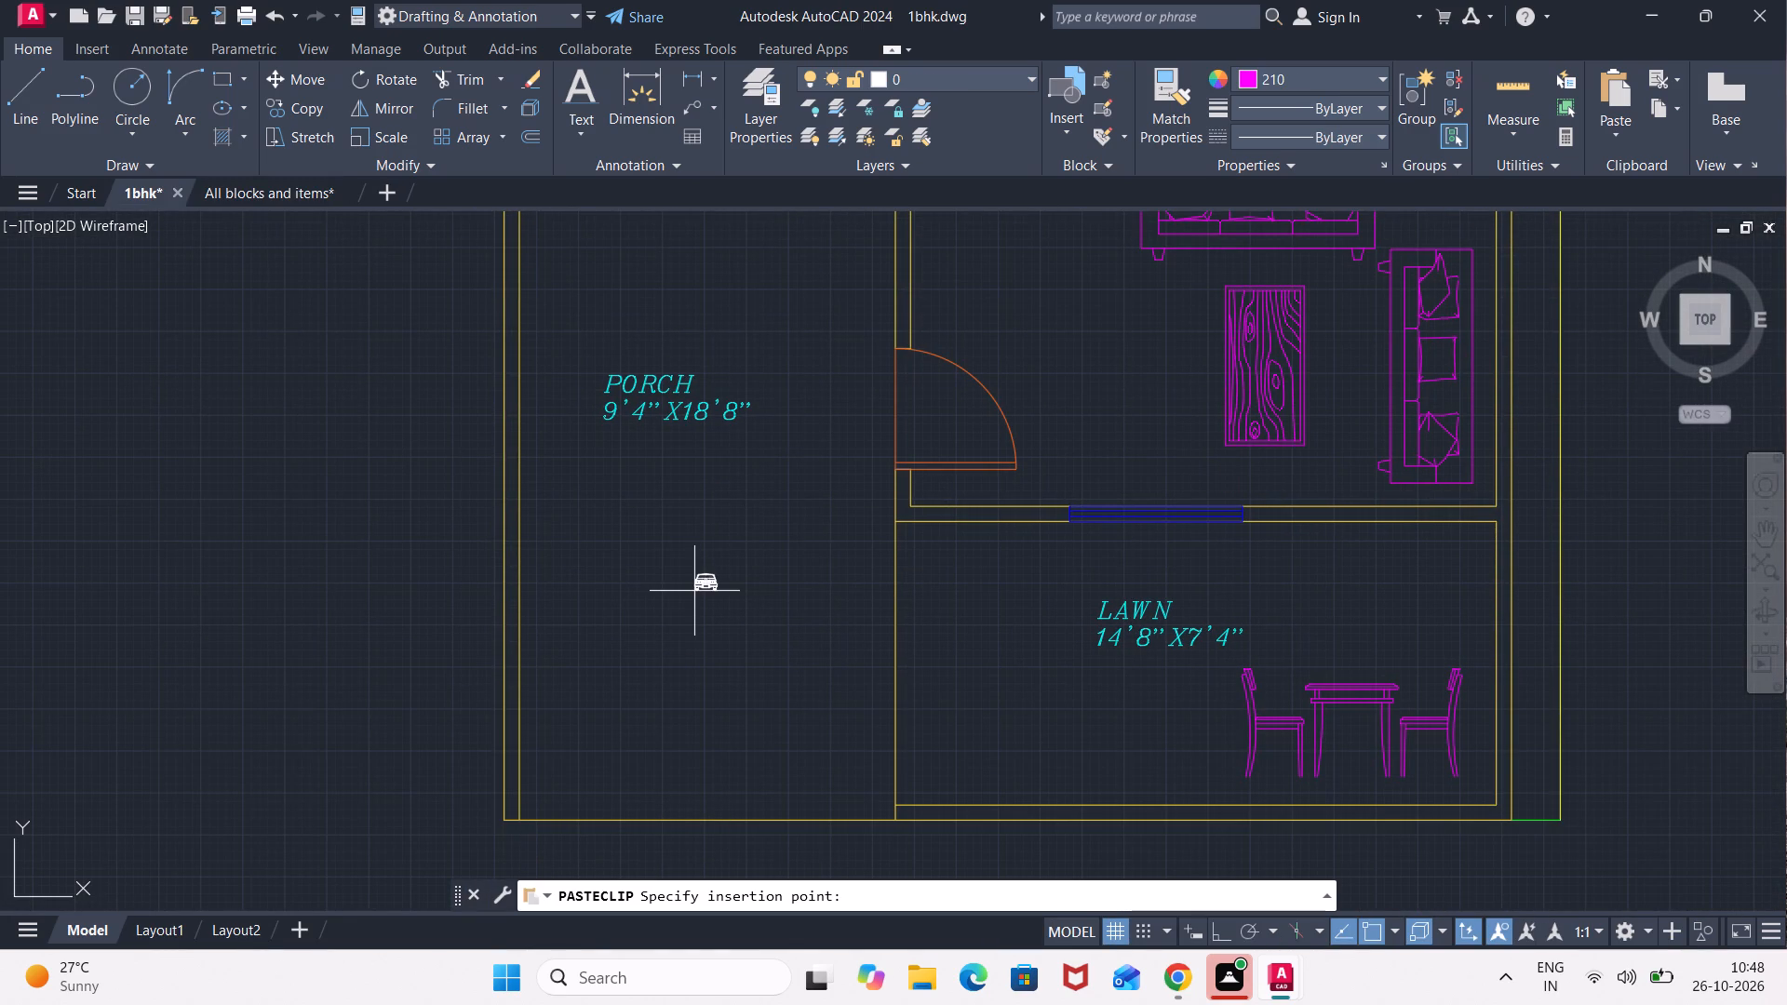
middle_drag(657, 532, 672, 661)
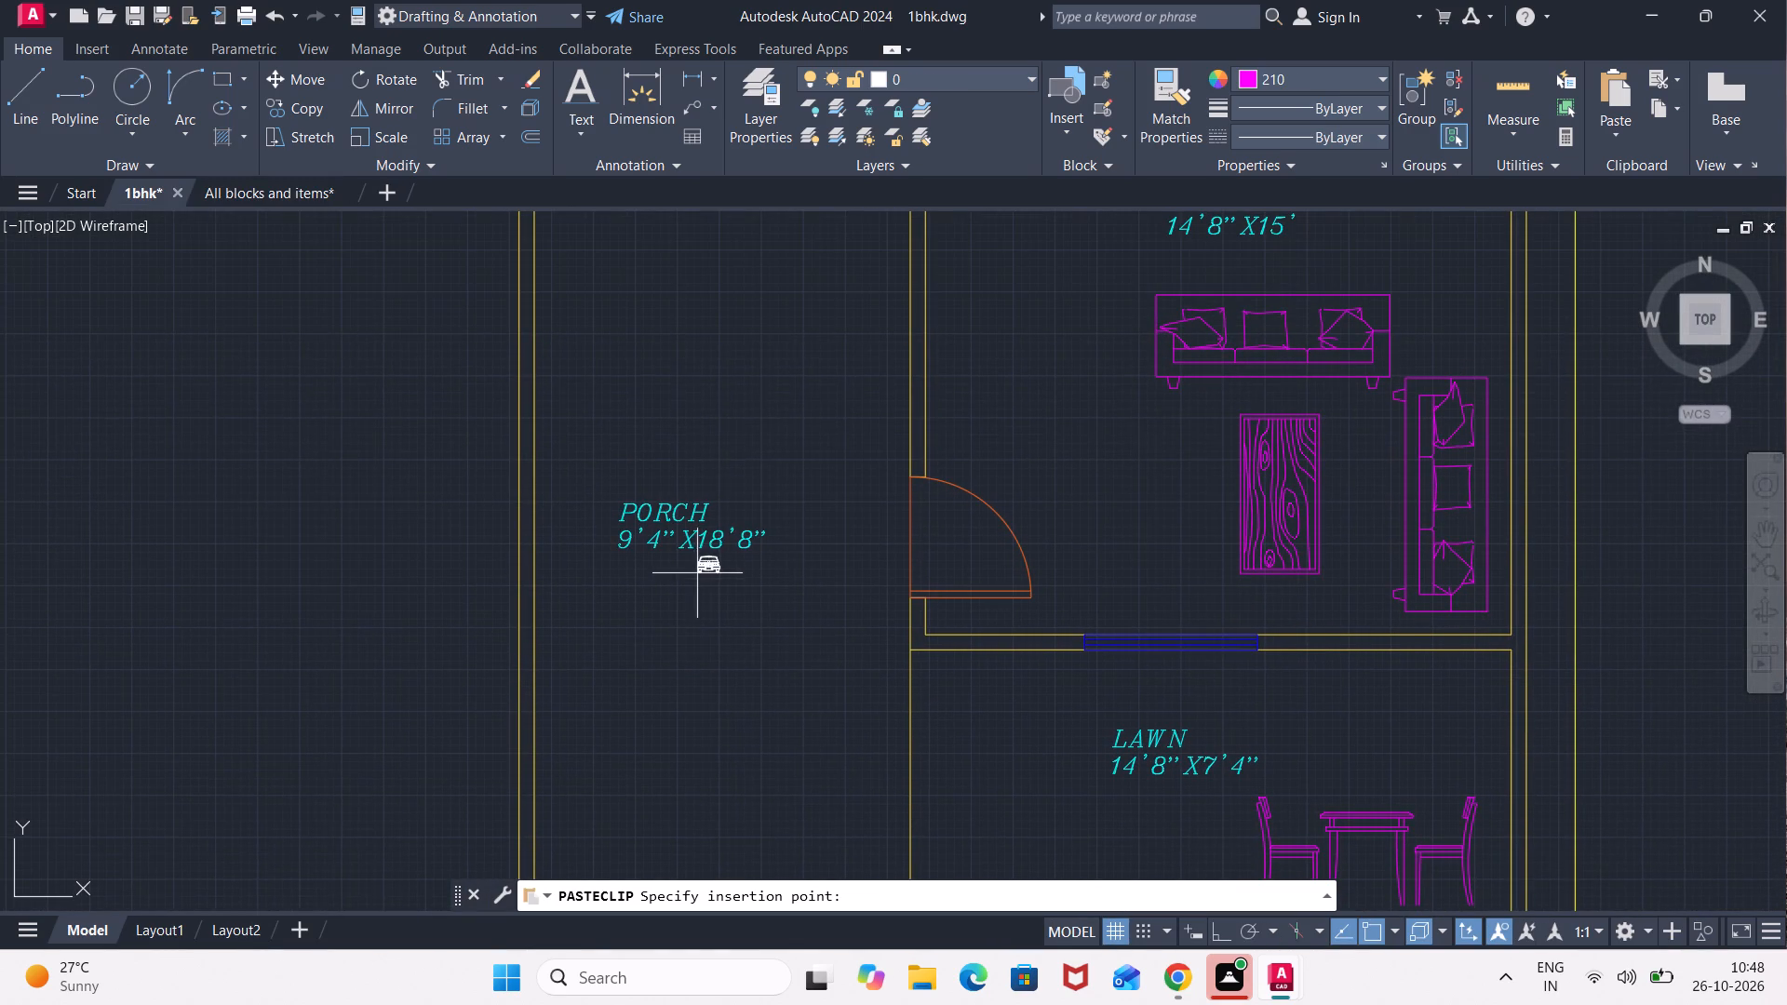
middle_drag(703, 379, 702, 488)
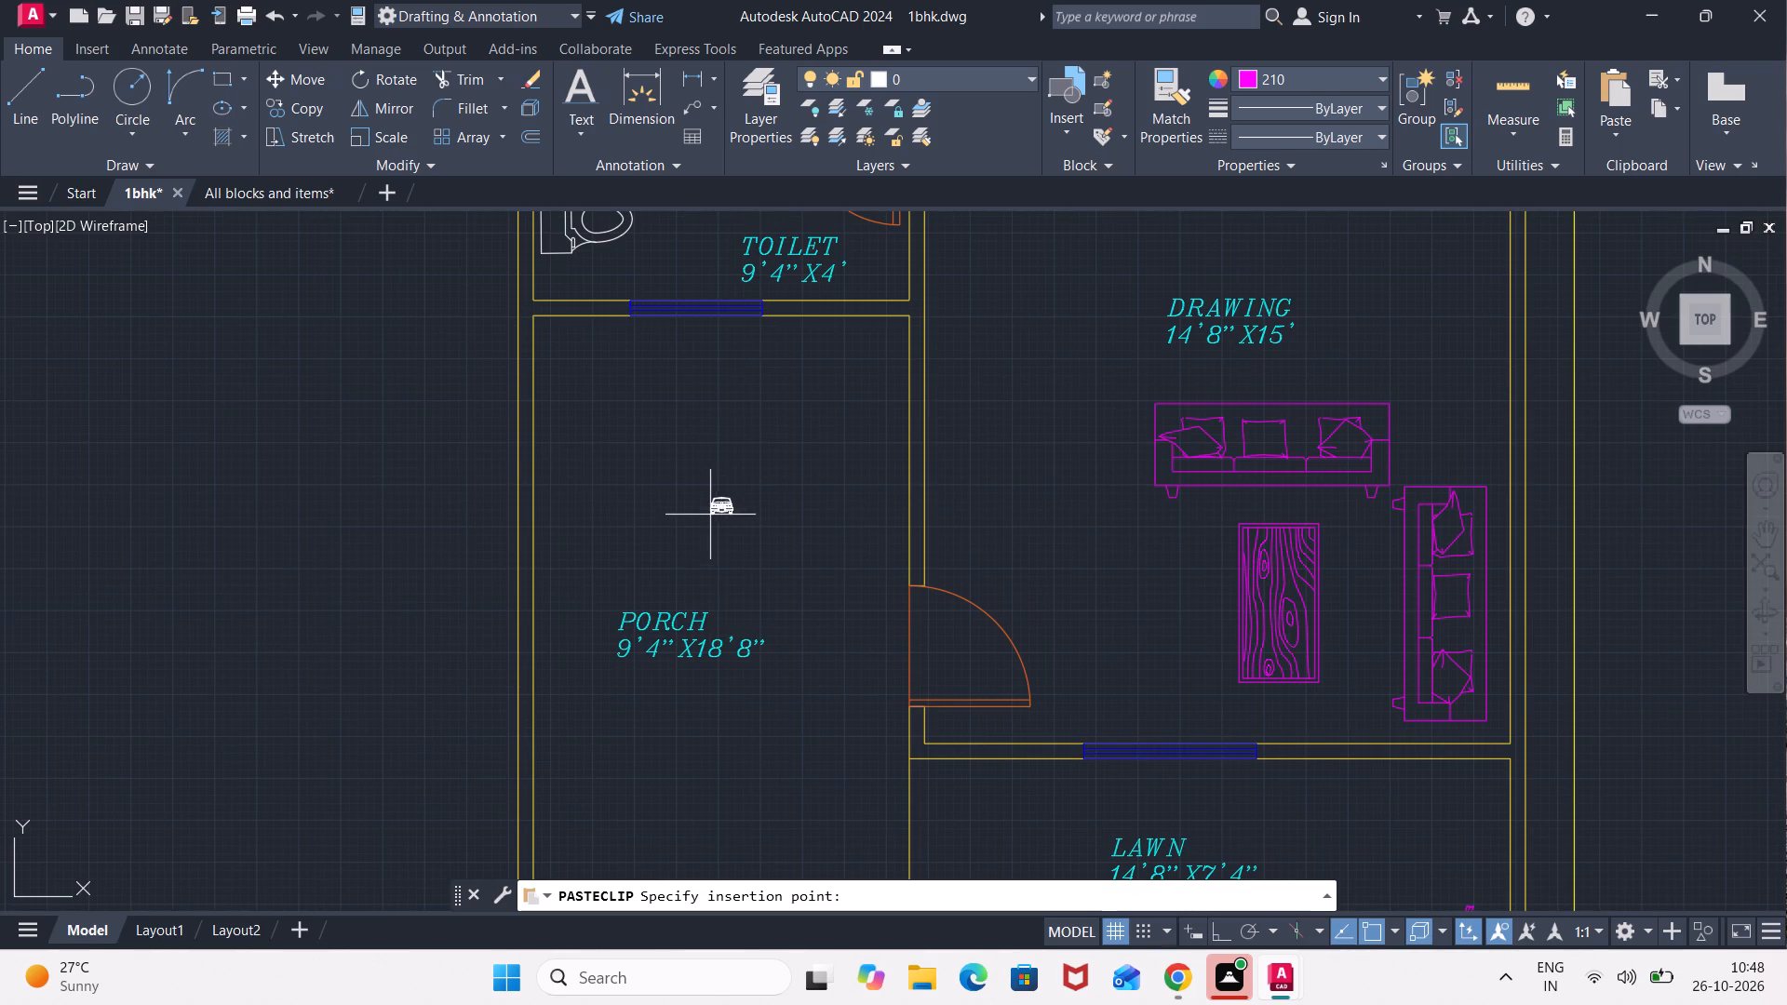
click(712, 517)
Scale up the pasted car freehand from a base point on it until it spans about half the PORCH width.
click(751, 491)
click(682, 564)
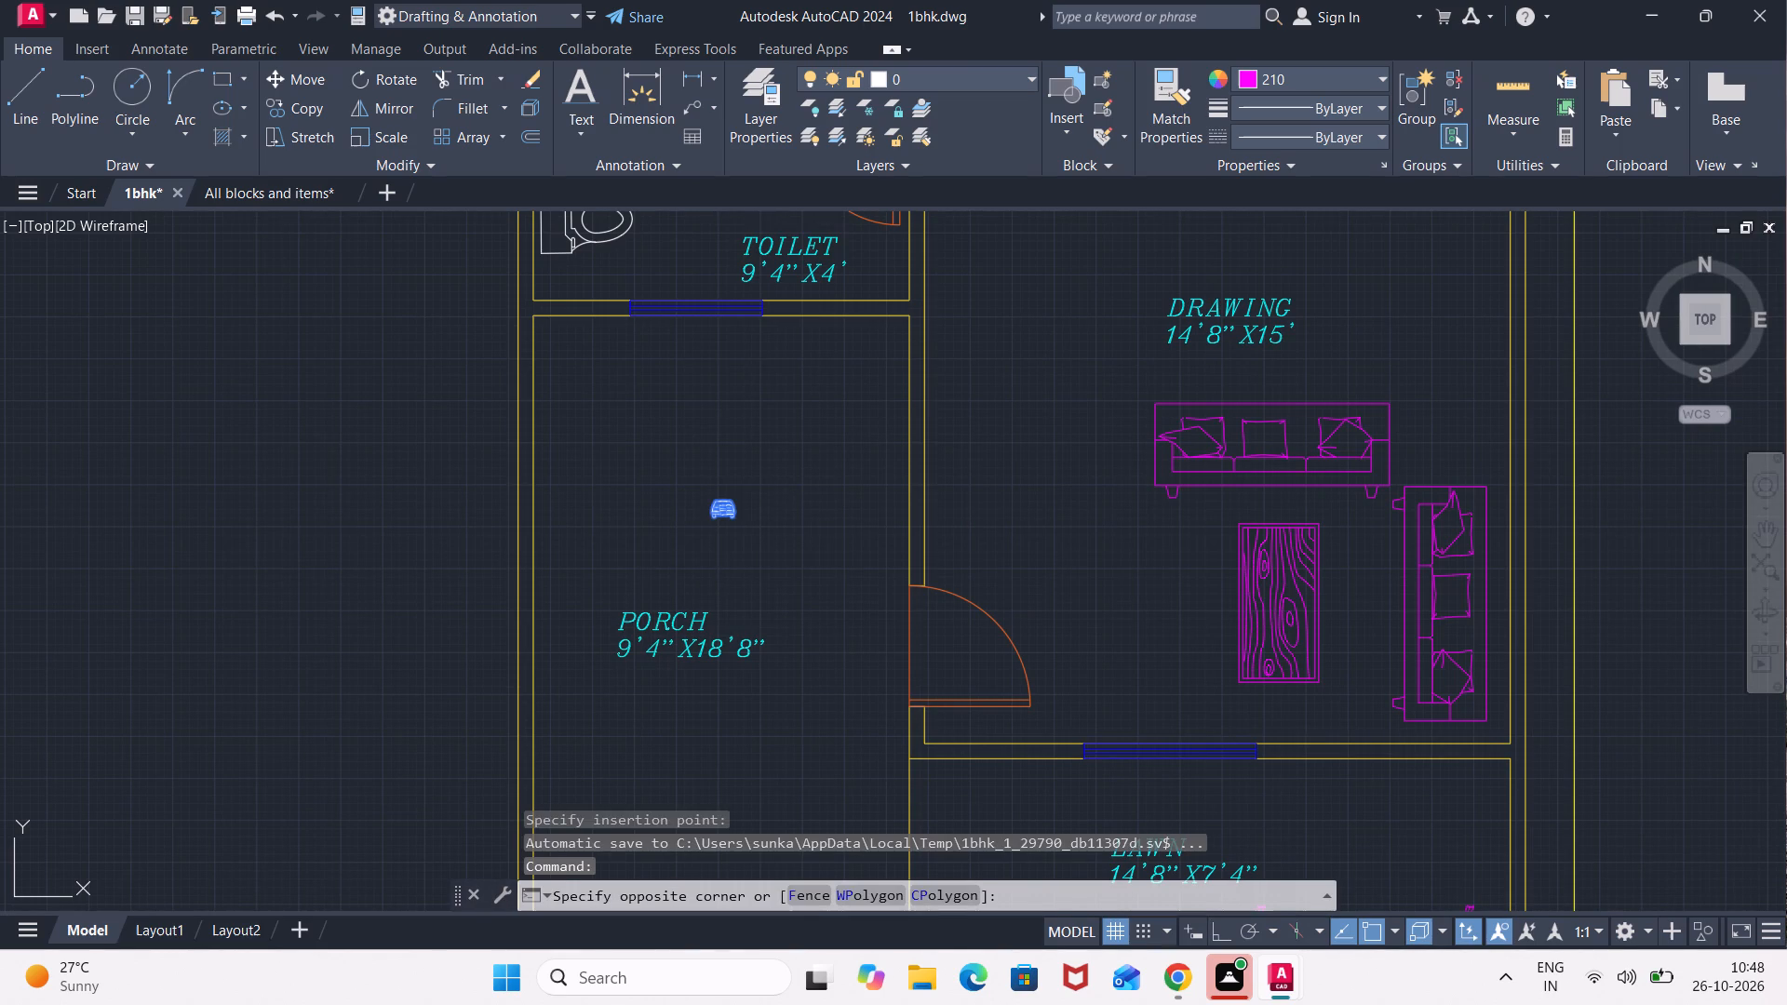
text(sc)
key(Return)
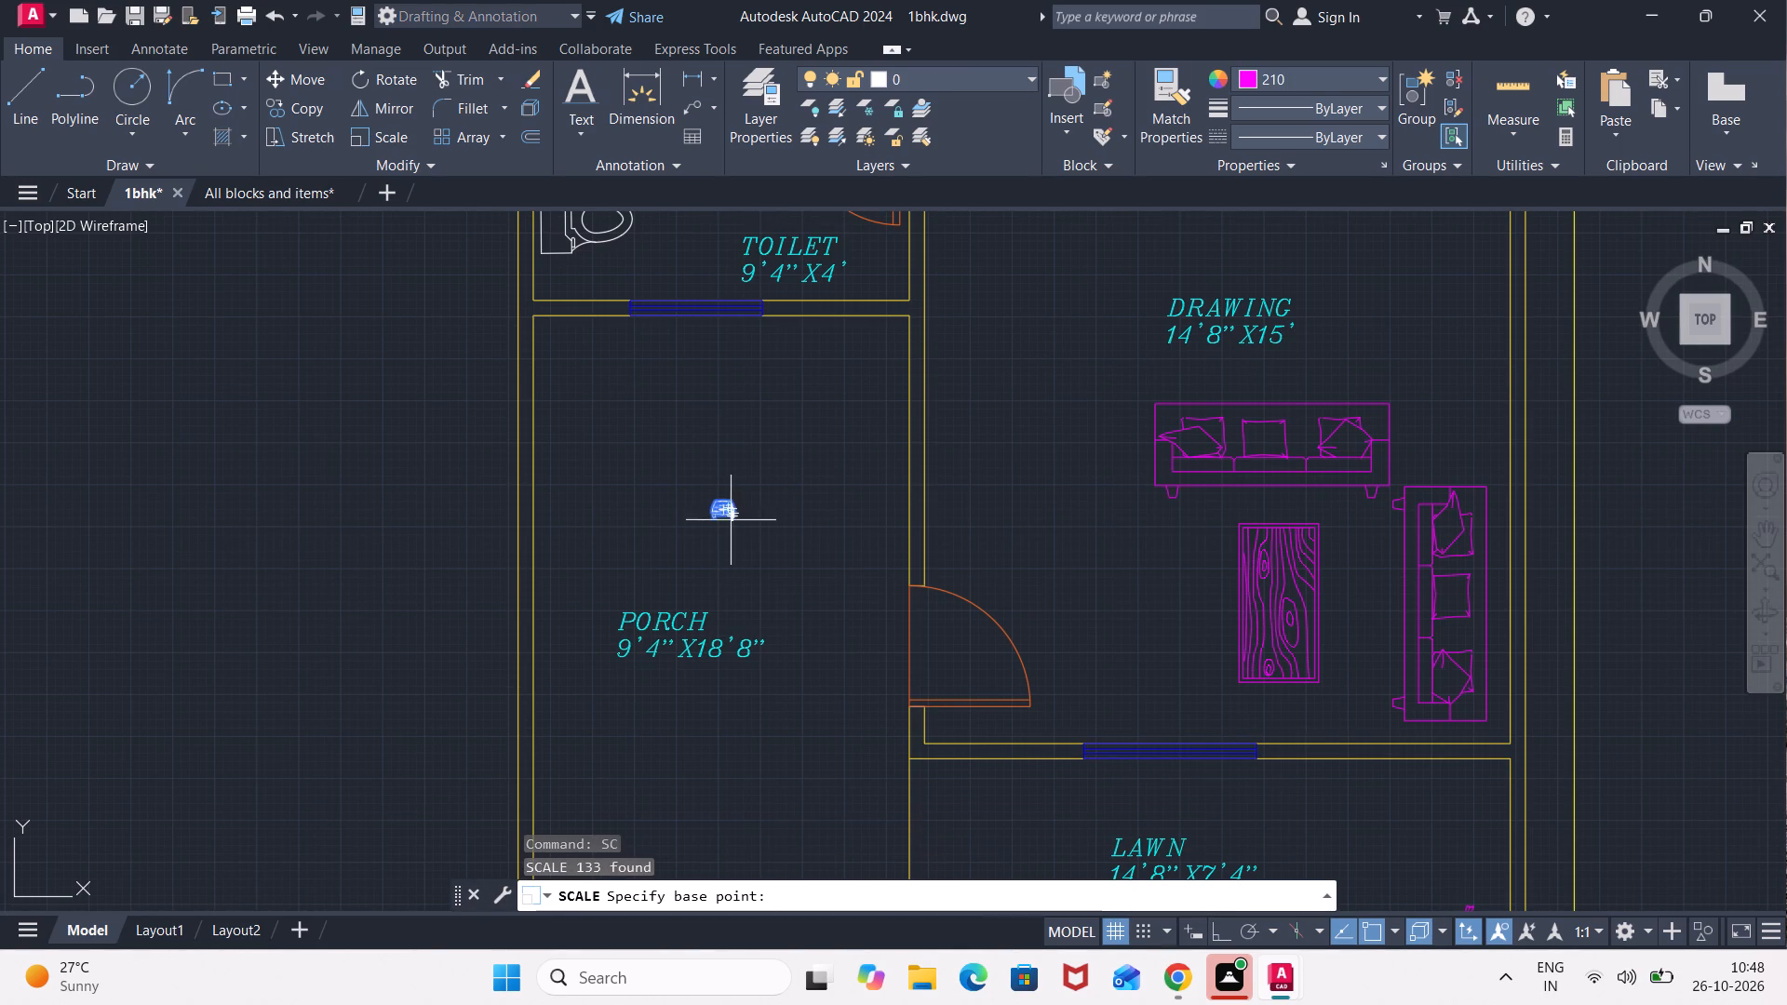
click(735, 505)
click(773, 413)
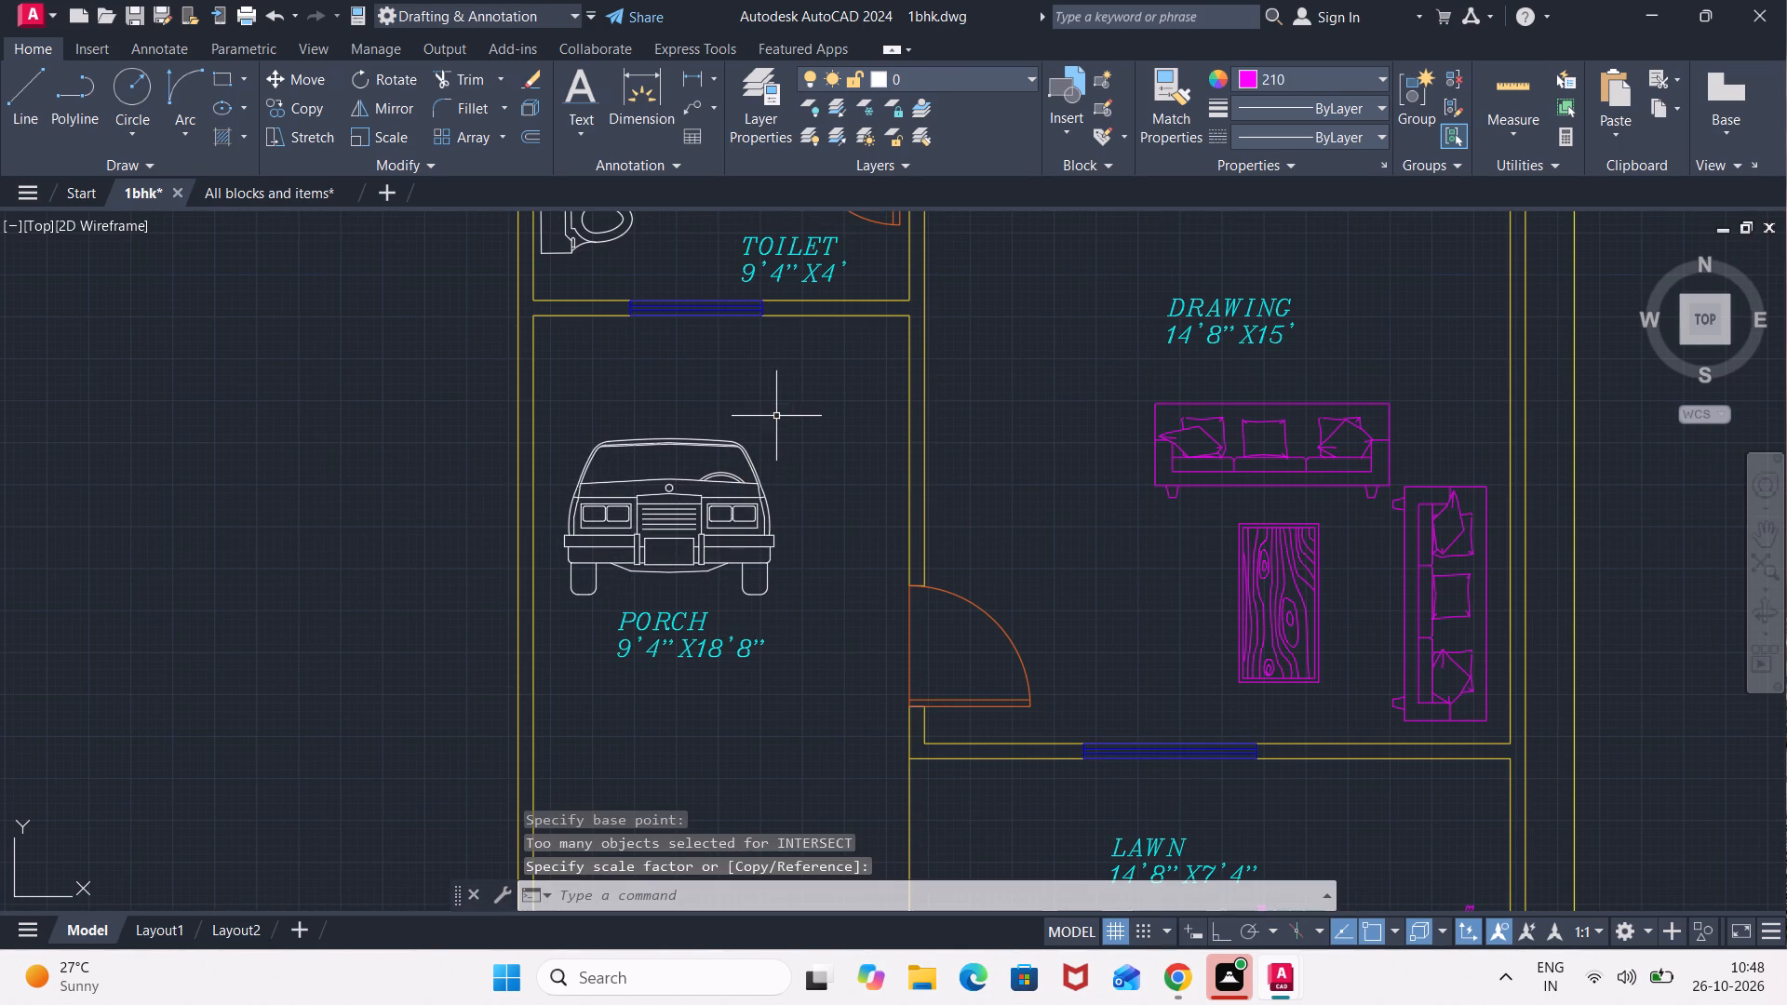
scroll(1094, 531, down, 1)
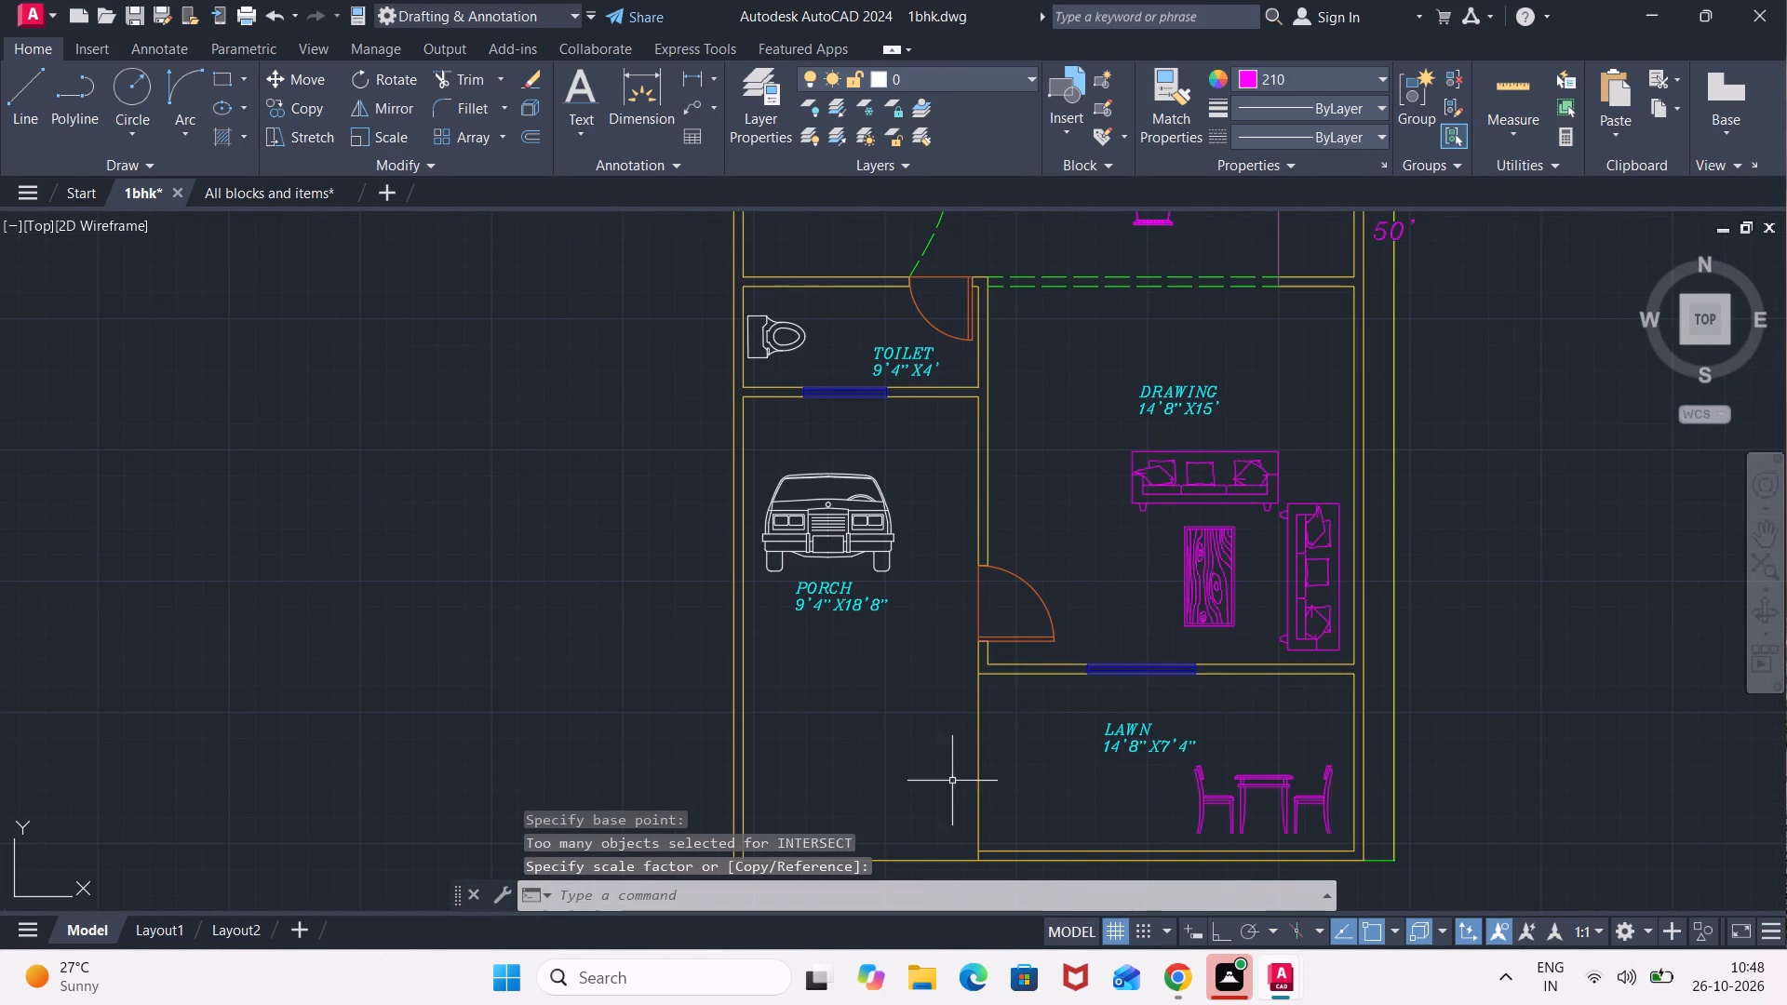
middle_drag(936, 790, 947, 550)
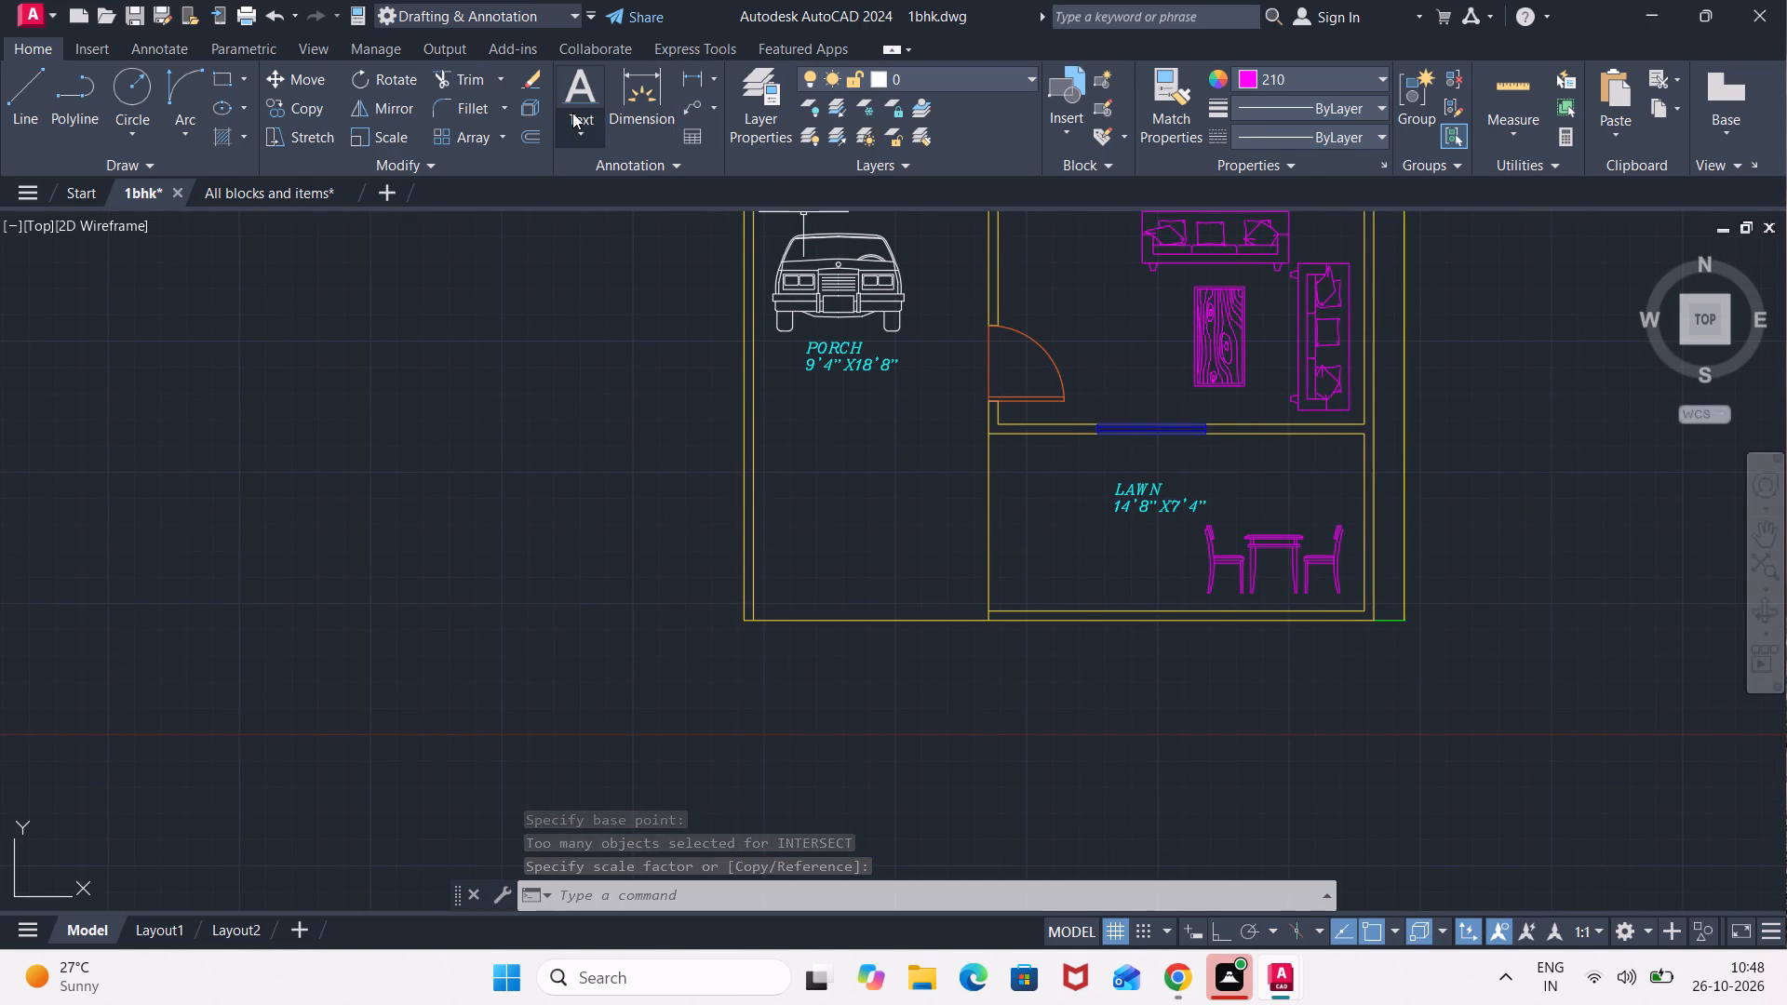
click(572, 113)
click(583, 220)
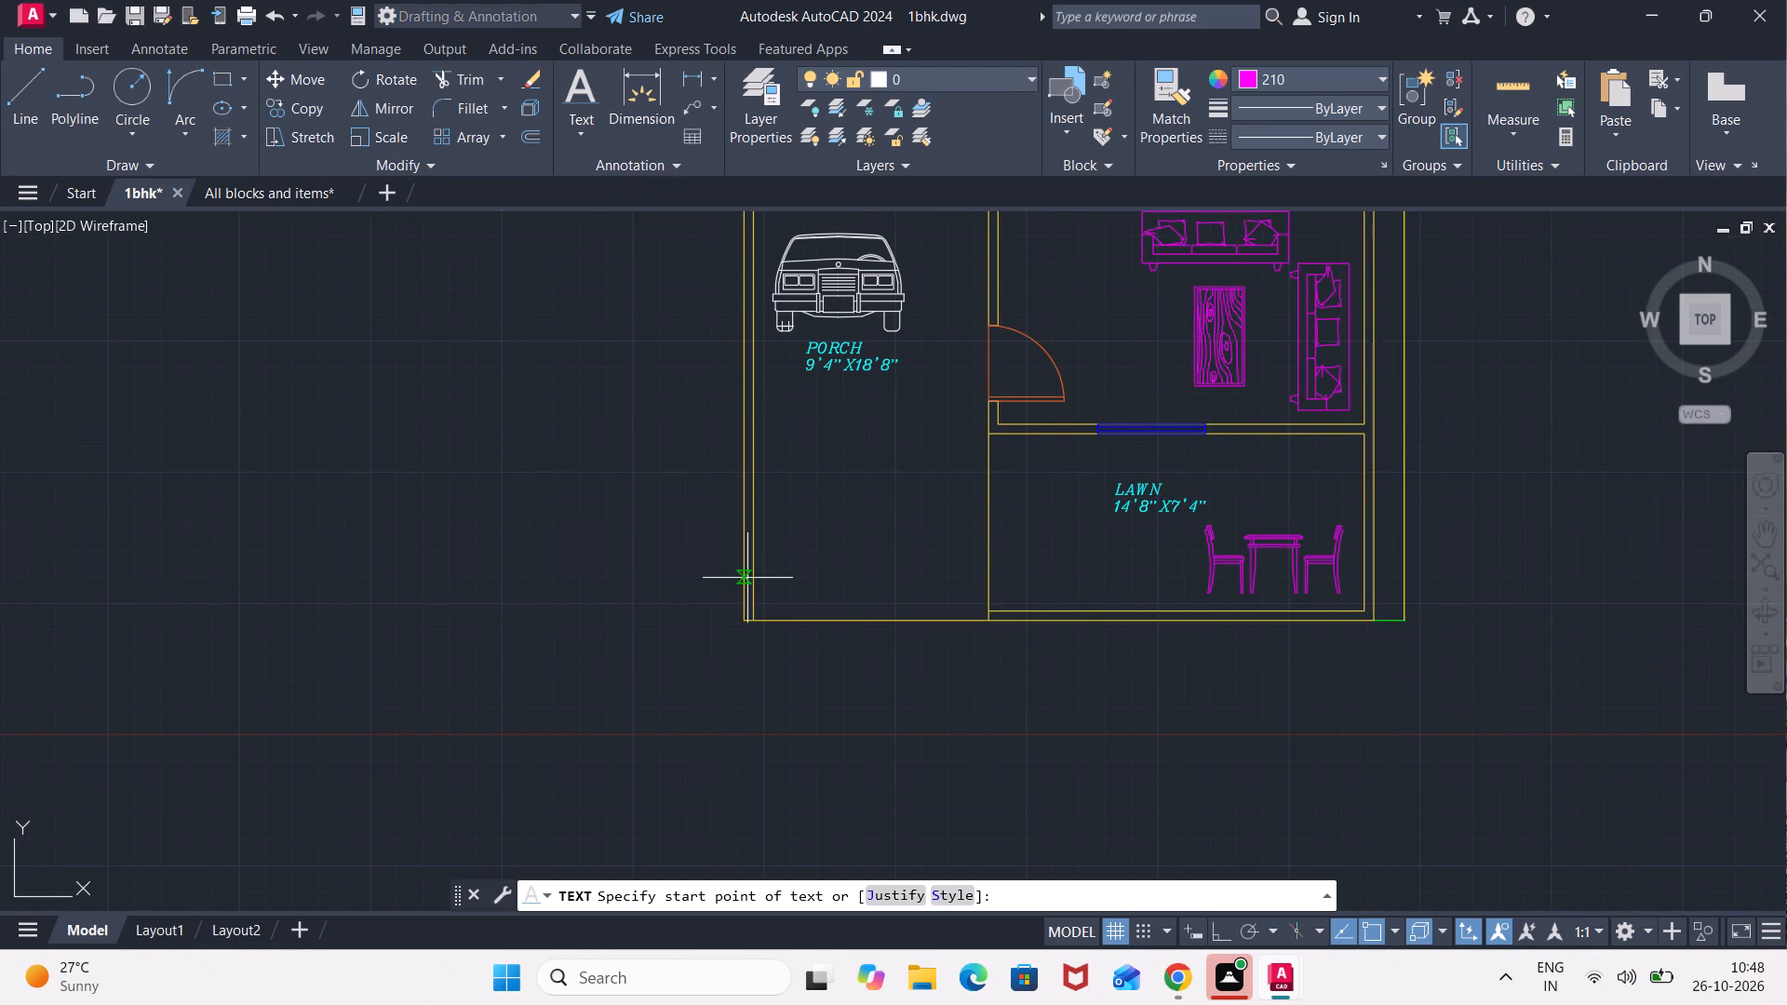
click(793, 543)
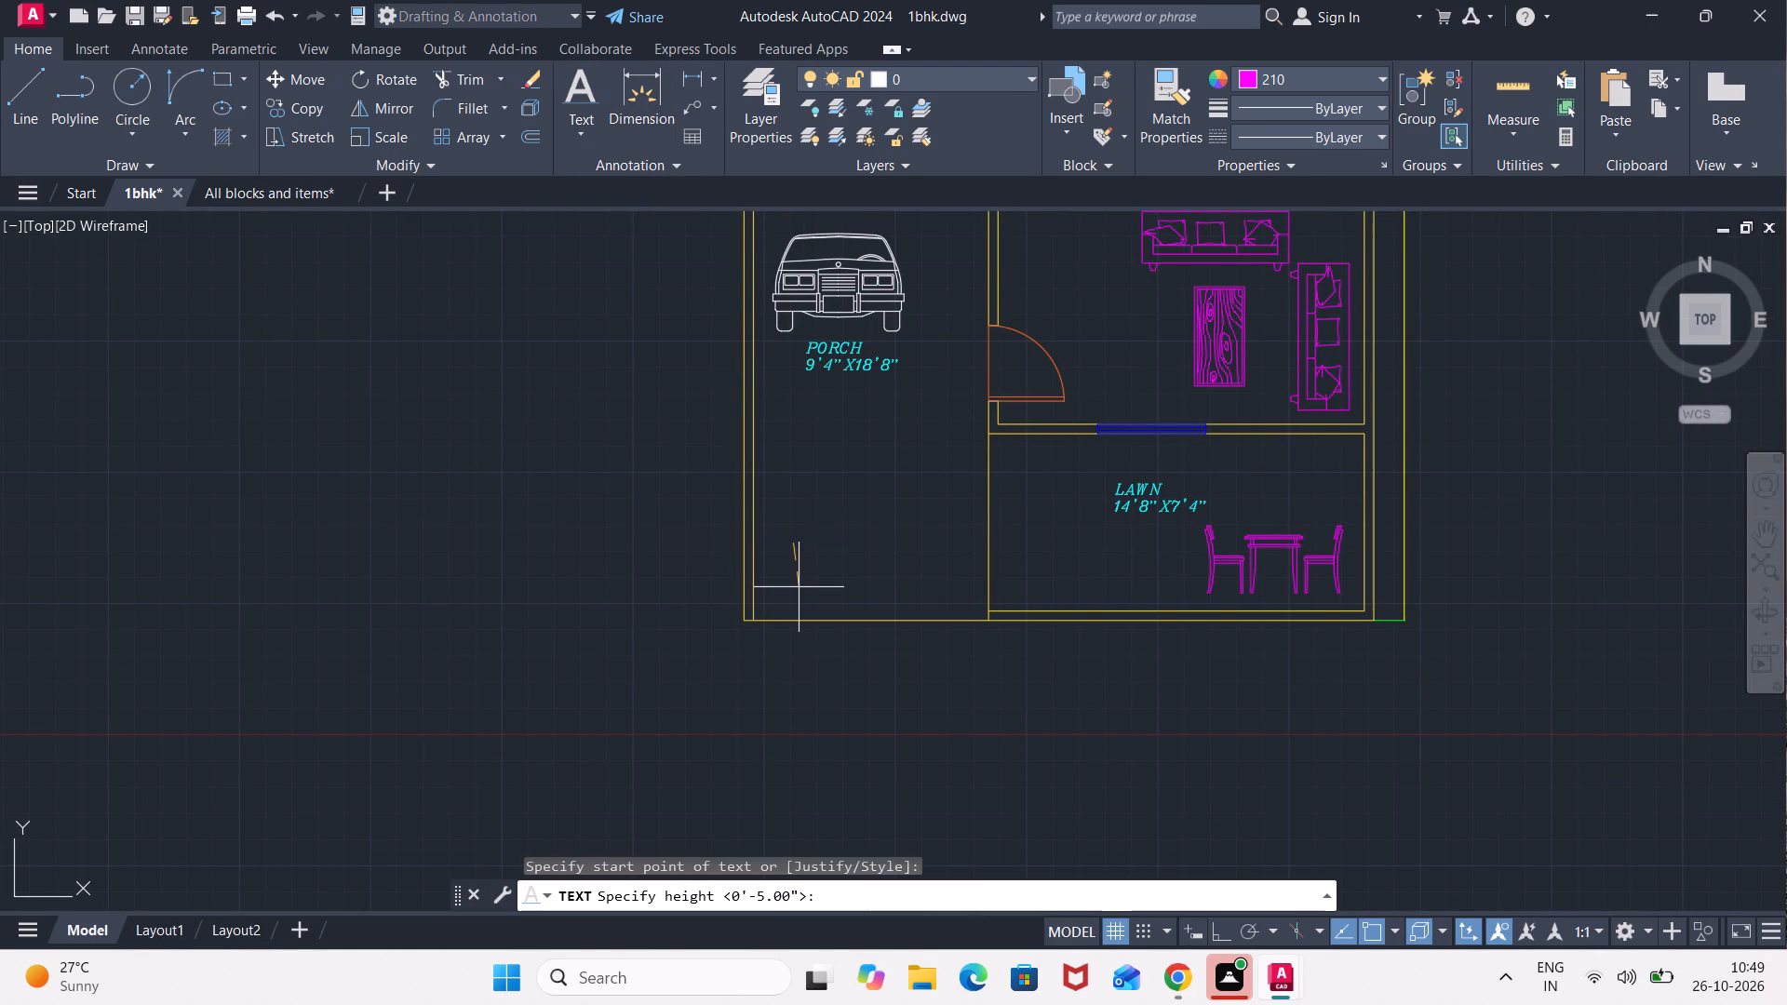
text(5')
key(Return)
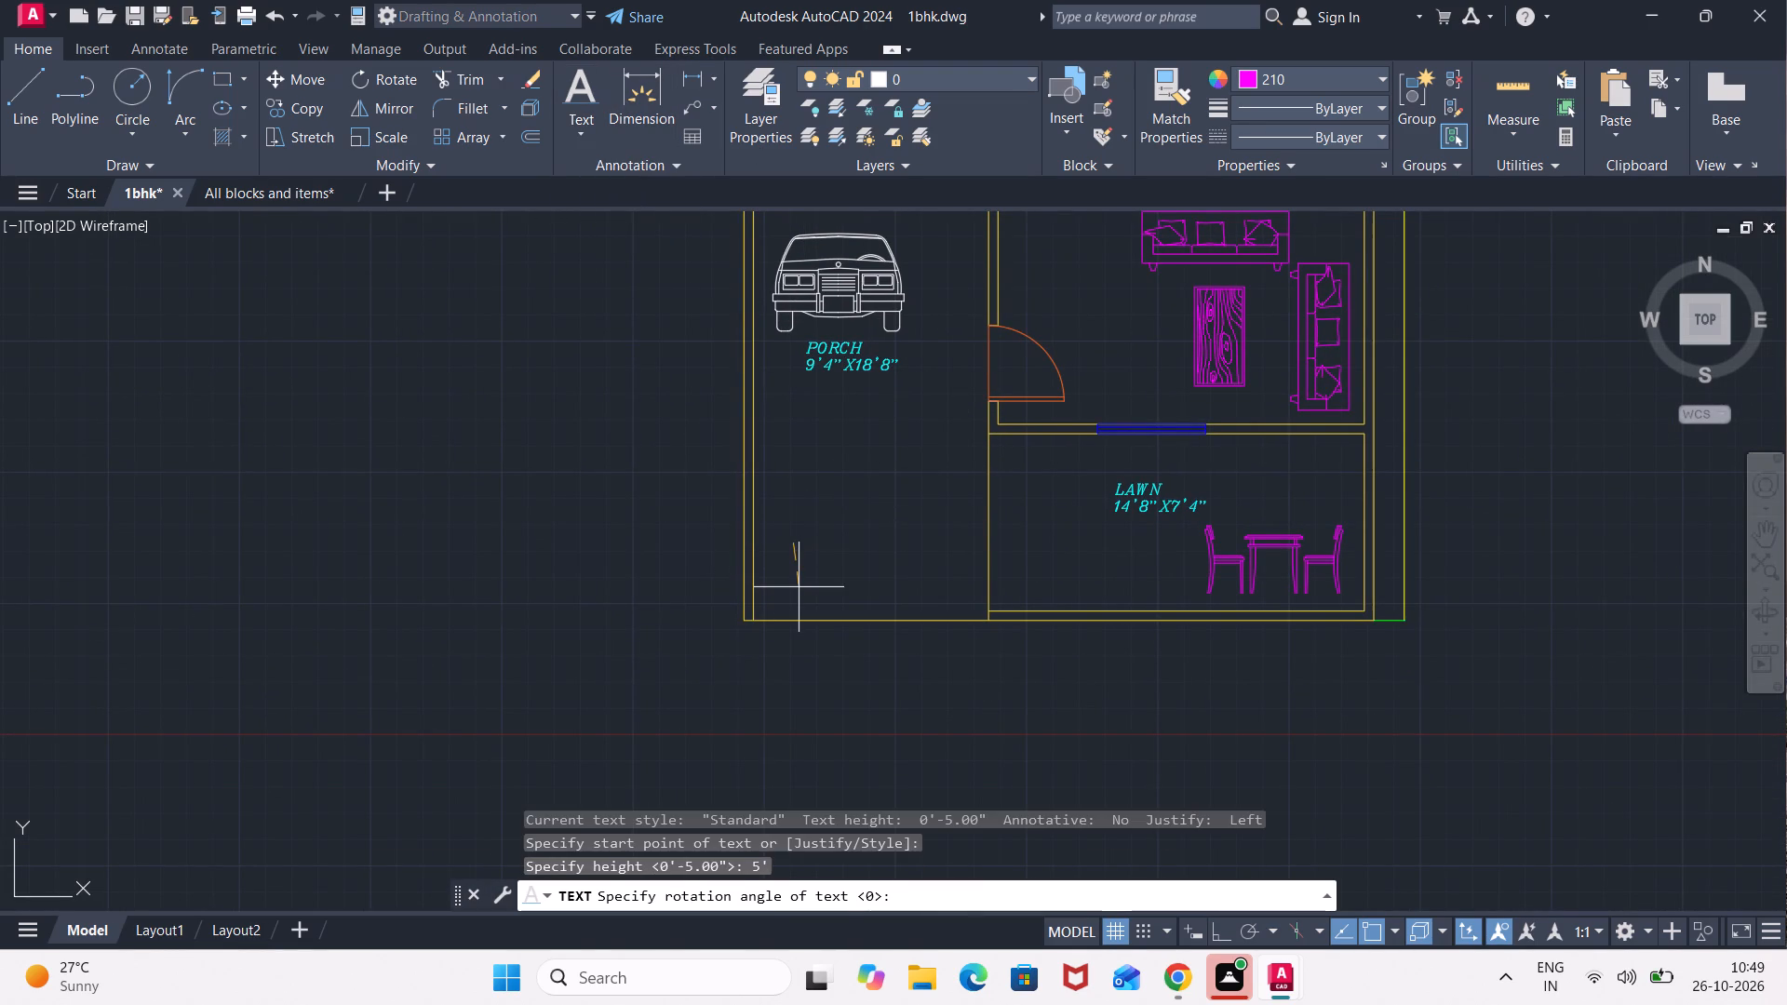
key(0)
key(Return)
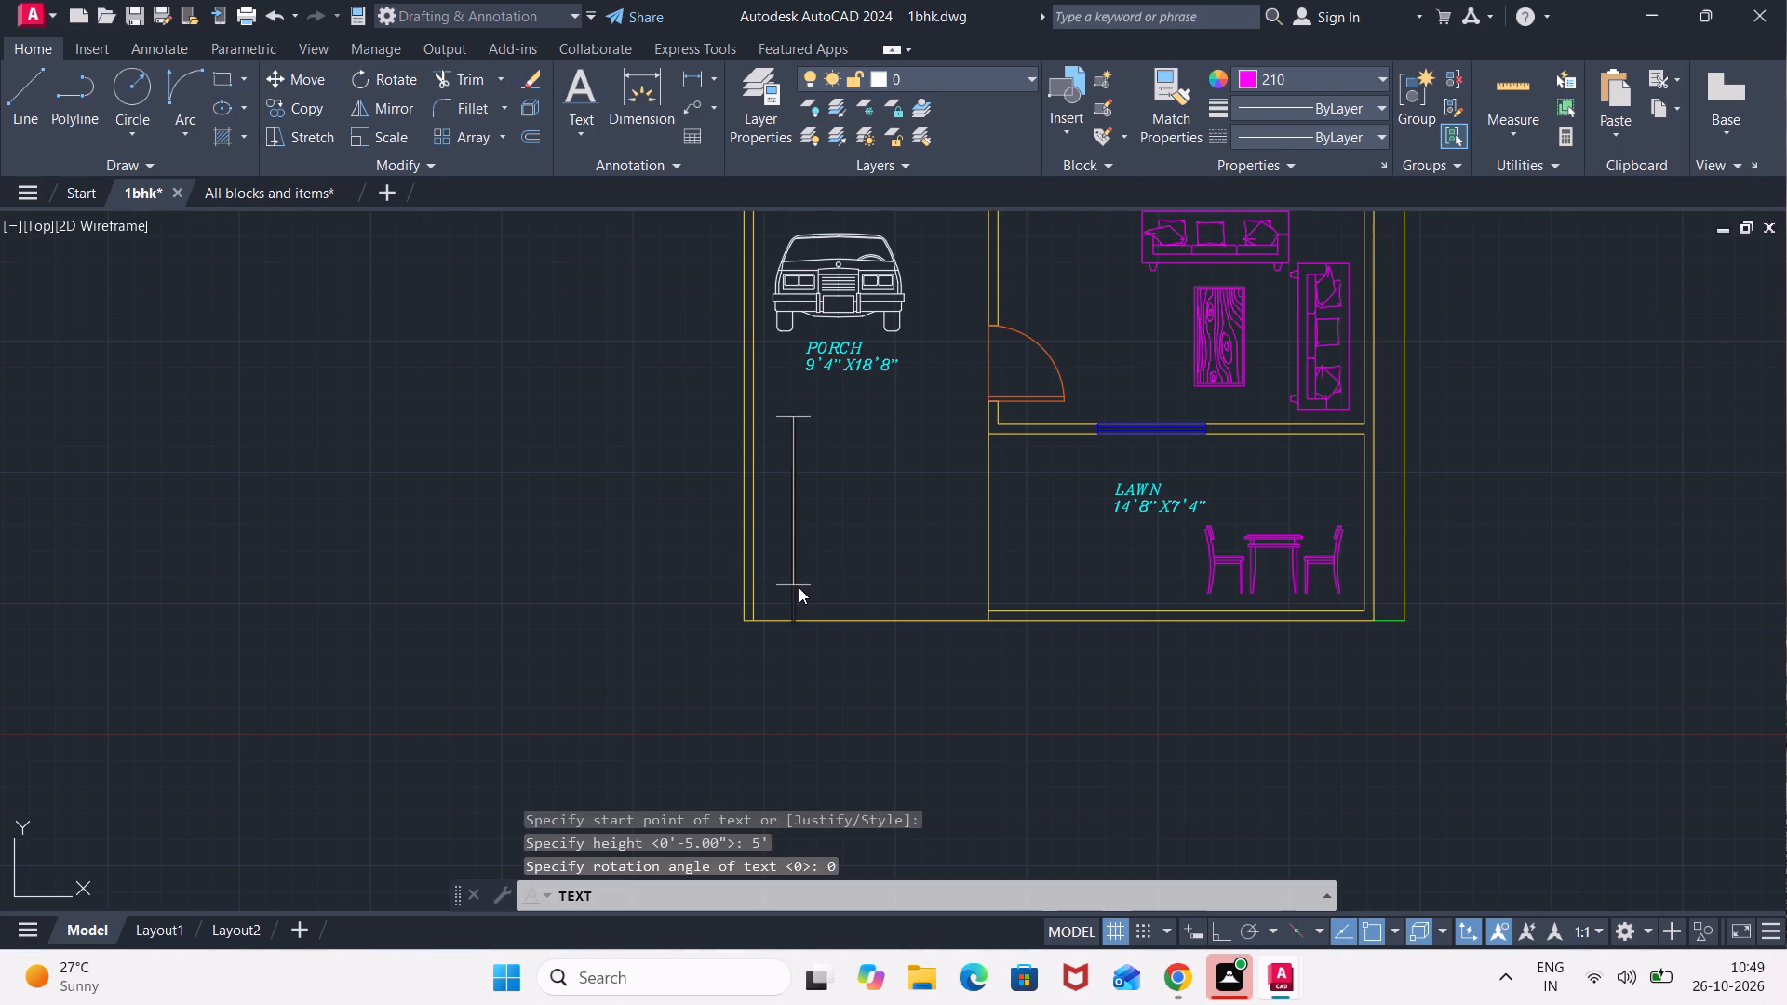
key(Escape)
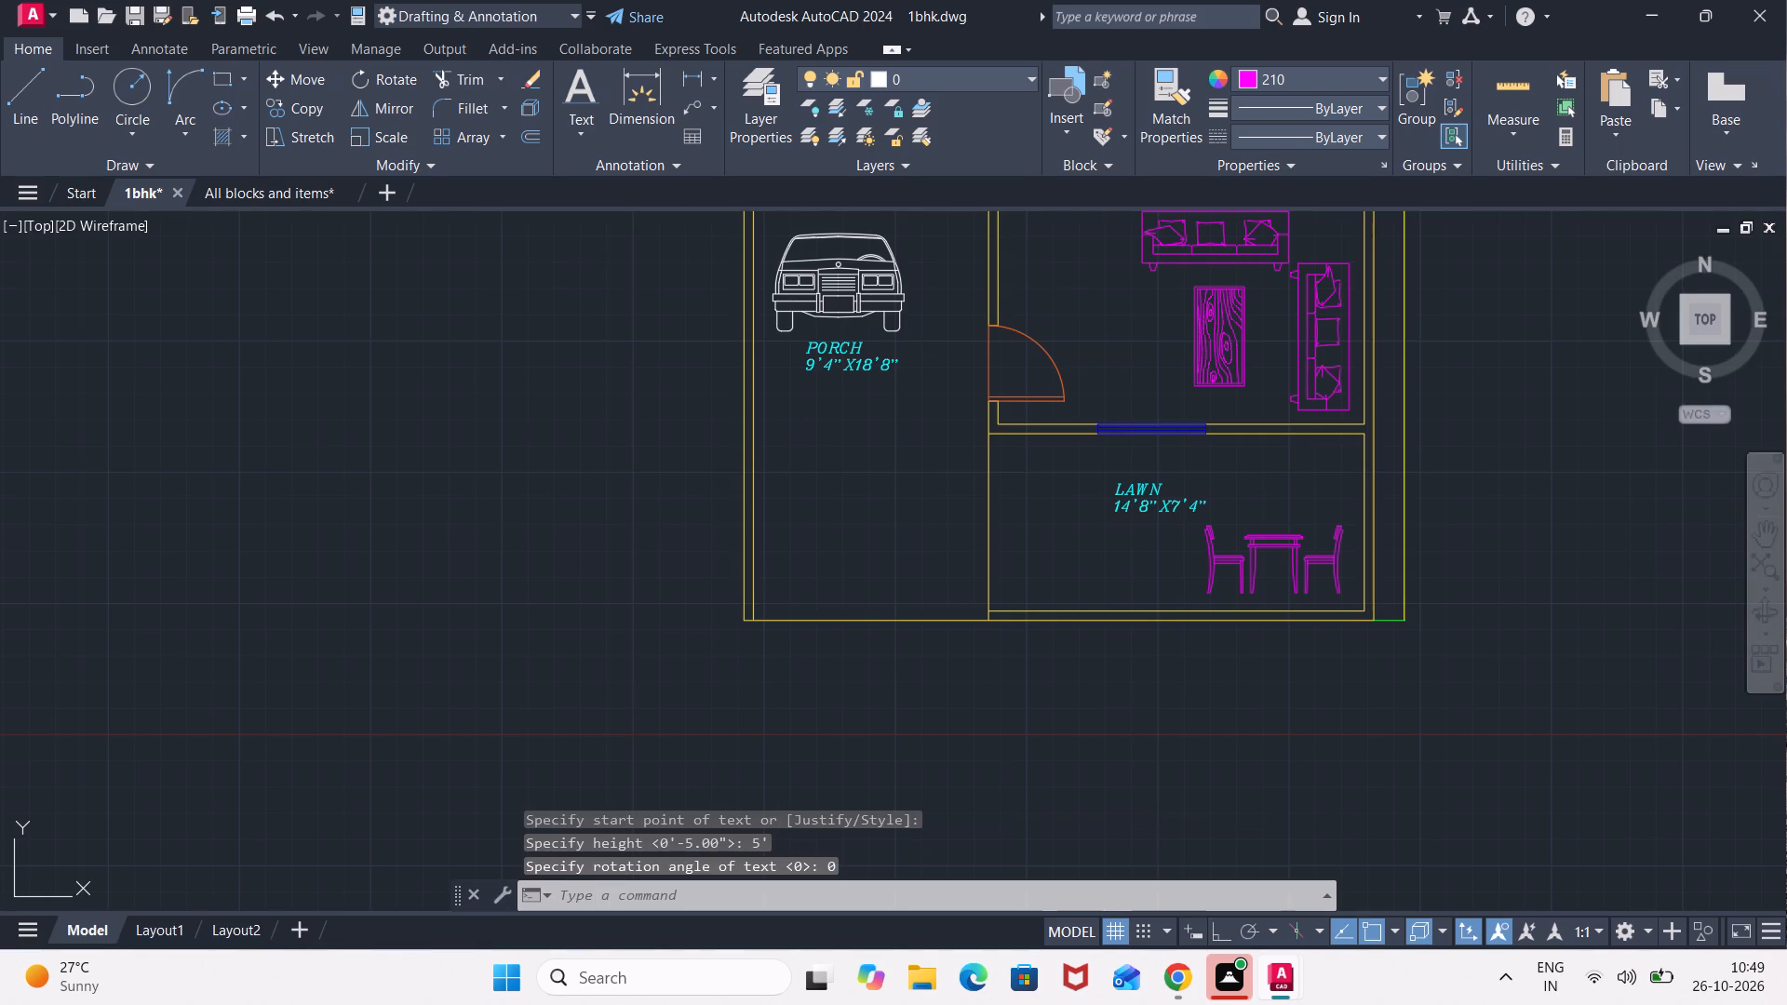
Add single-line text "main" and "gate" on two lines at the porch's lower west corner, height 5", rotation 0.
text(text)
key(Return)
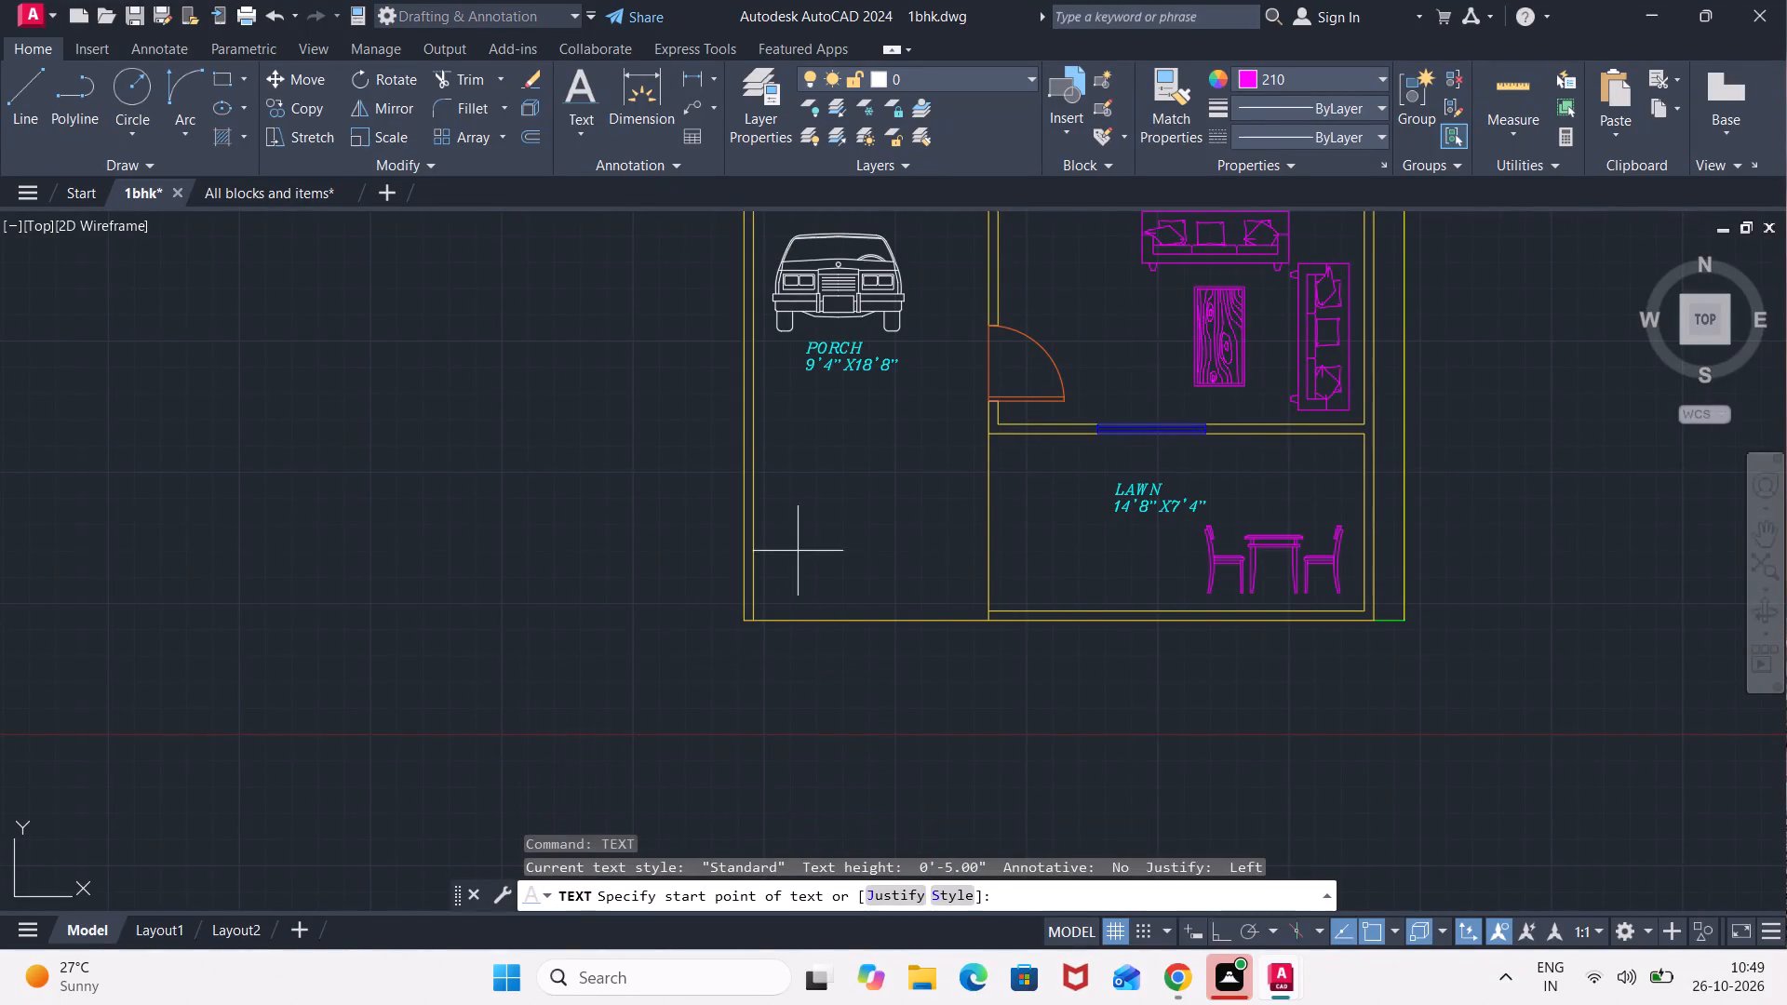
click(794, 545)
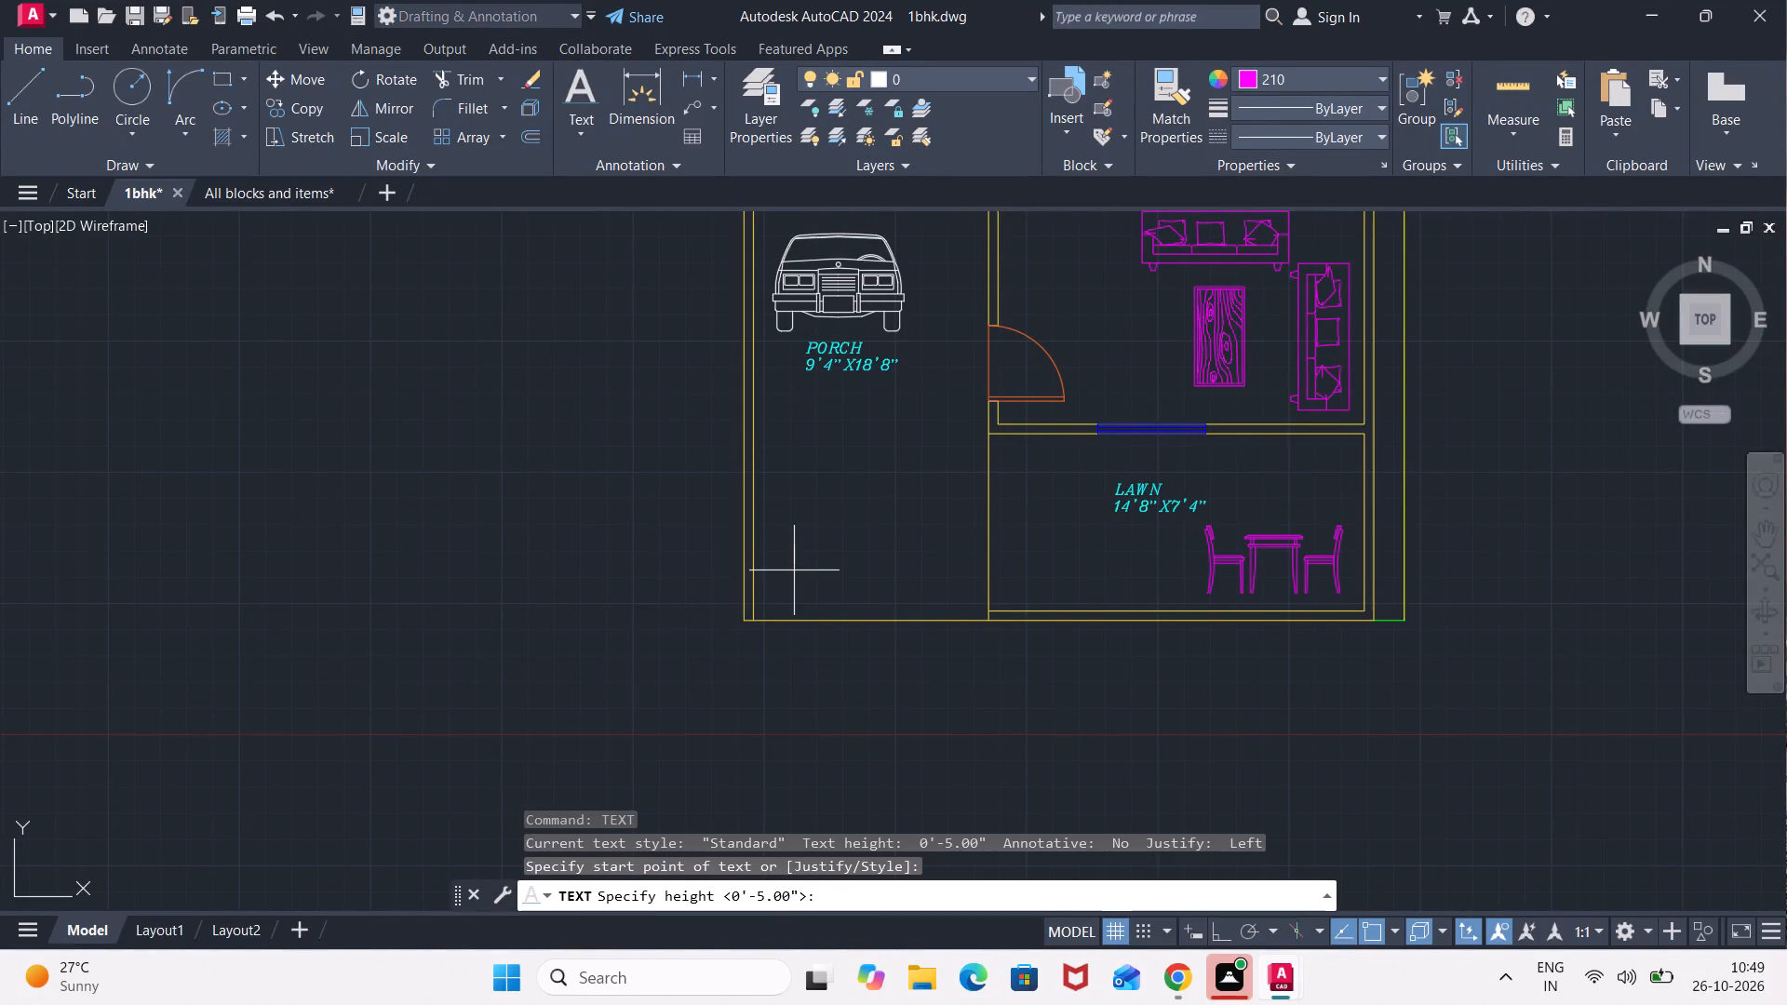
text(5")
key(Return)
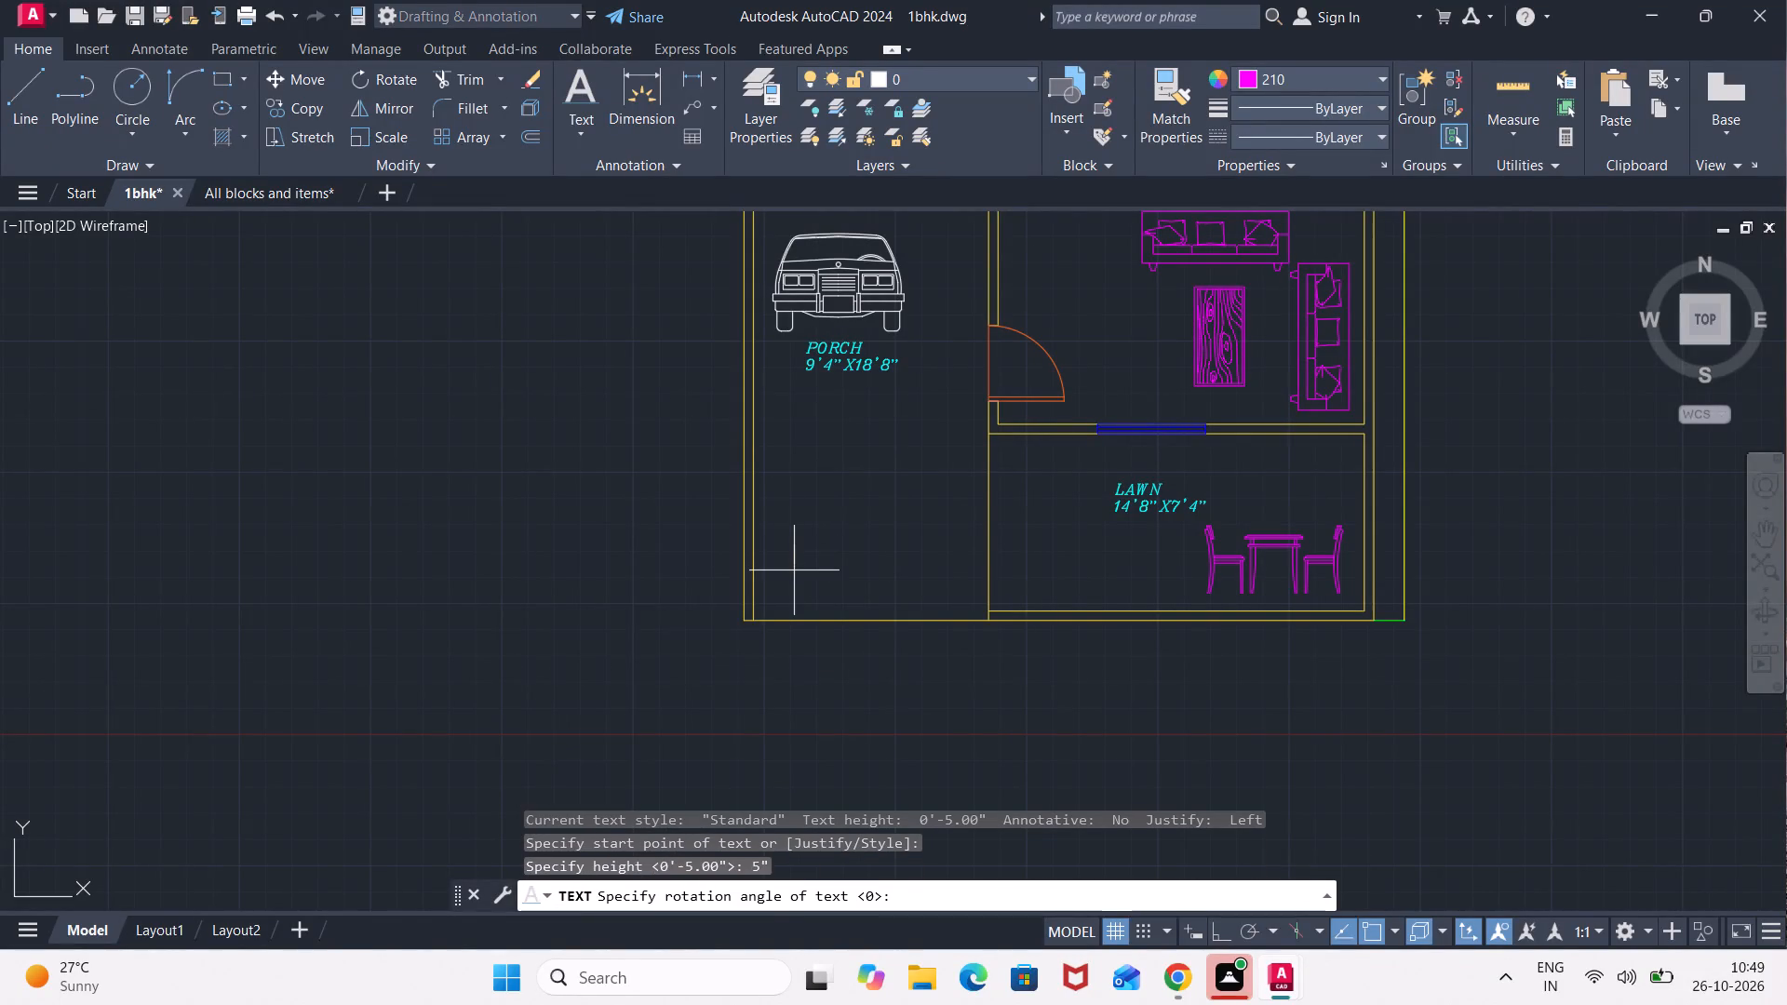
key(0)
key(Return)
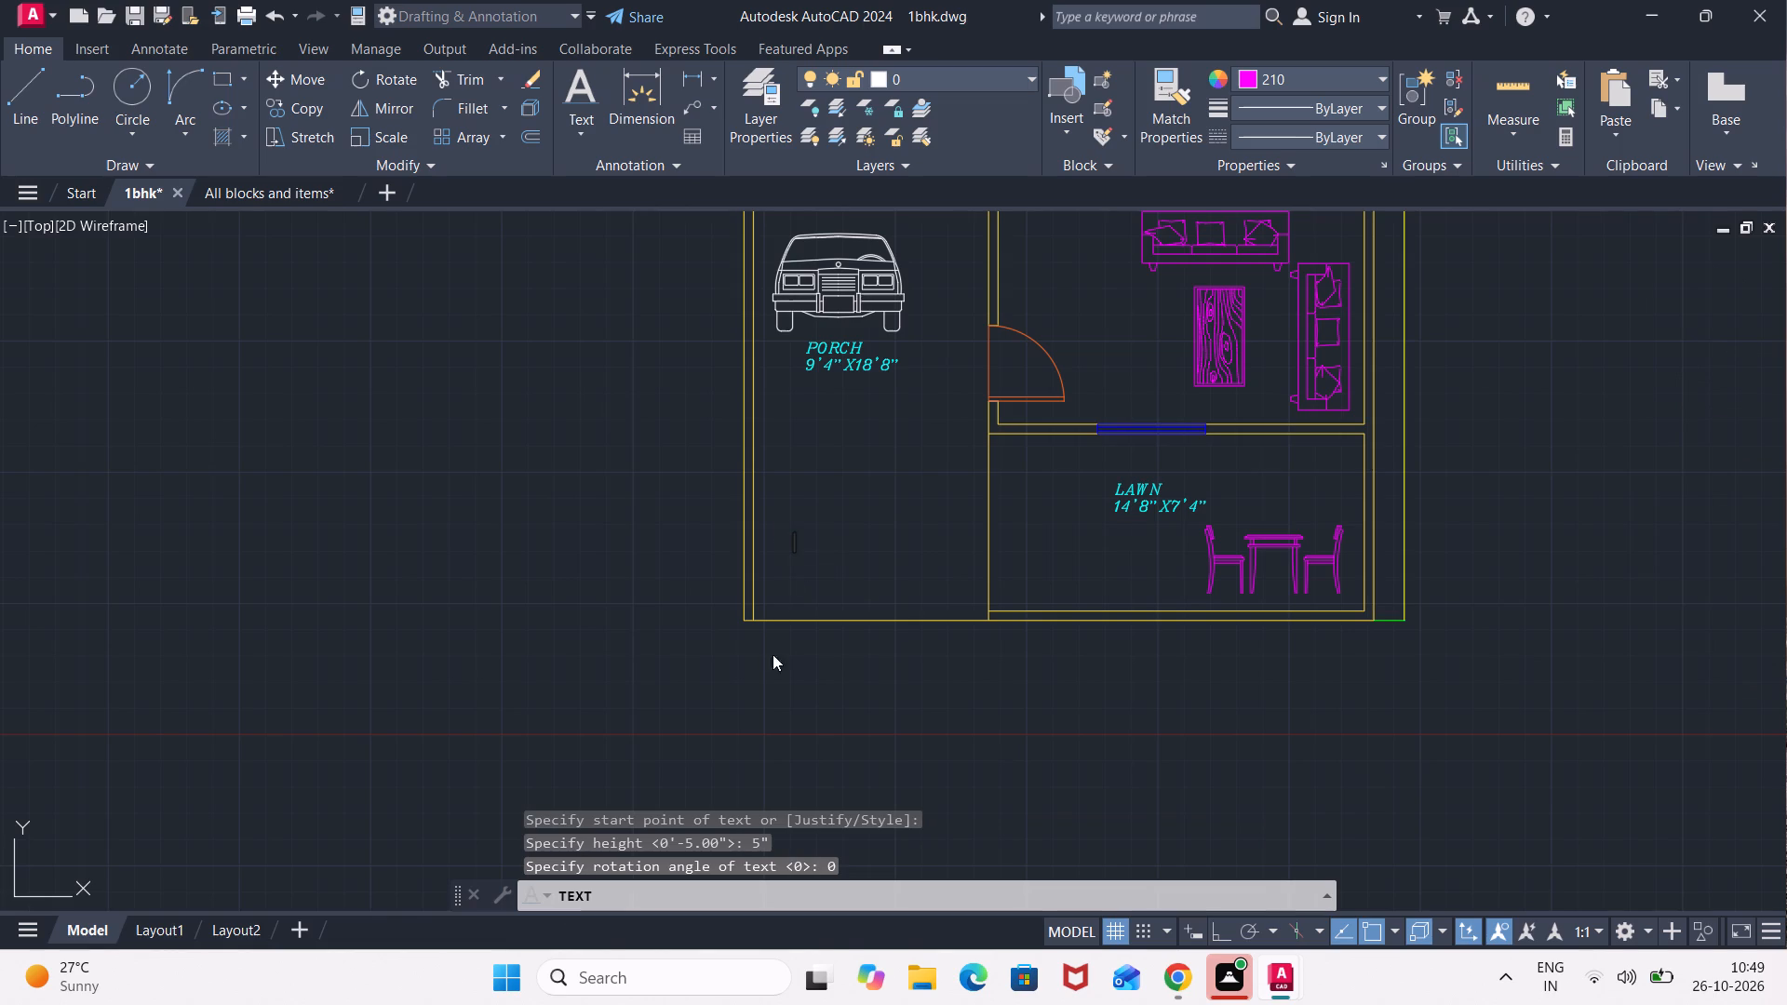
click(793, 583)
text(ma)
key(i)
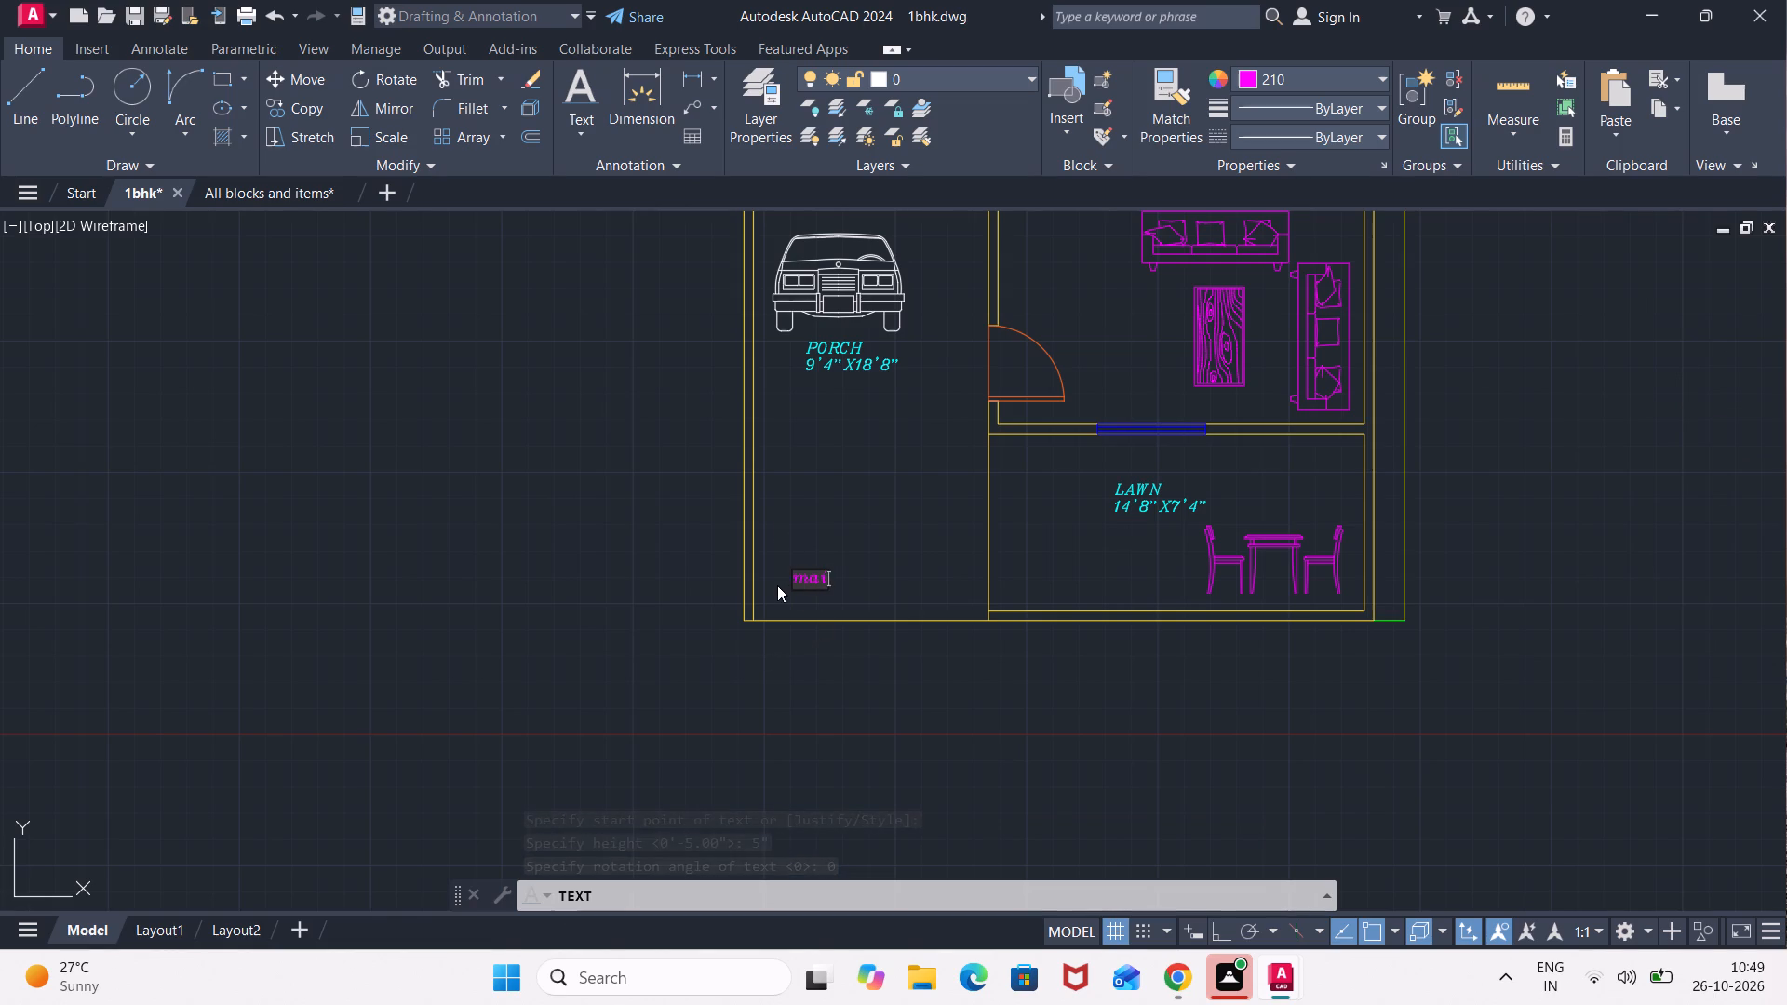
key(n)
key(Return)
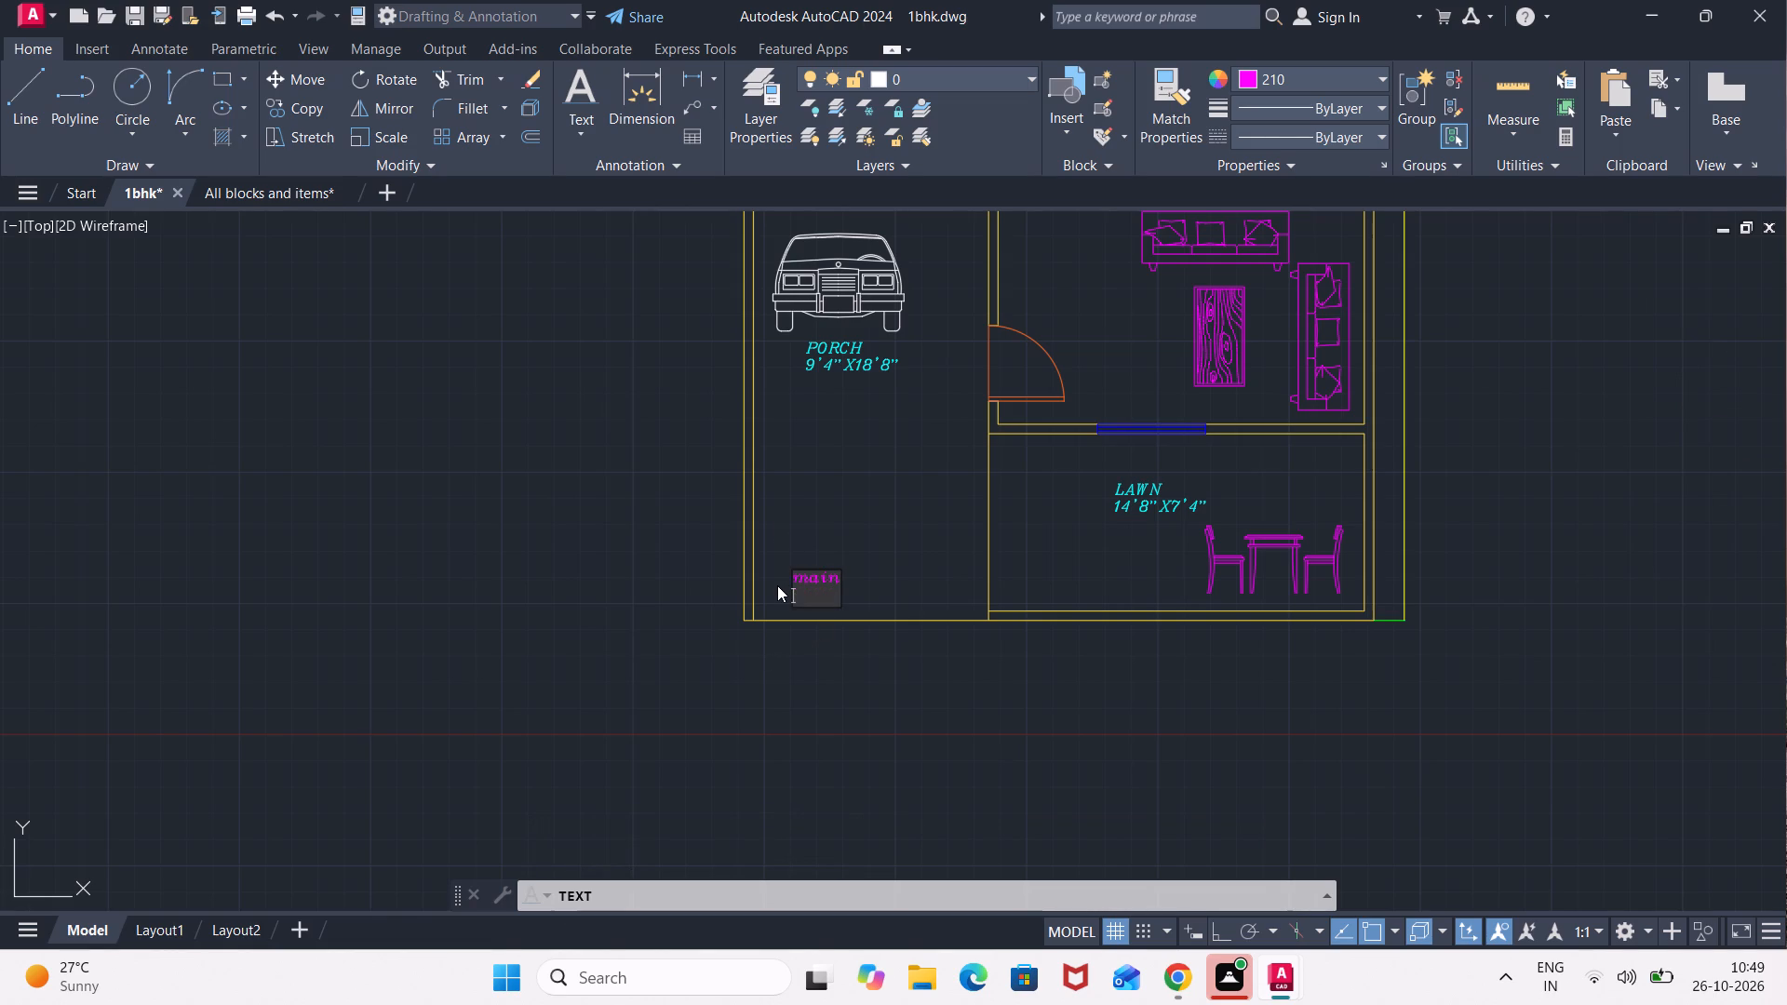
text(gate)
key(Return)
click(816, 522)
key(Escape)
Convert the two-line main gate text to UPPERCASE with TCASE.
click(858, 549)
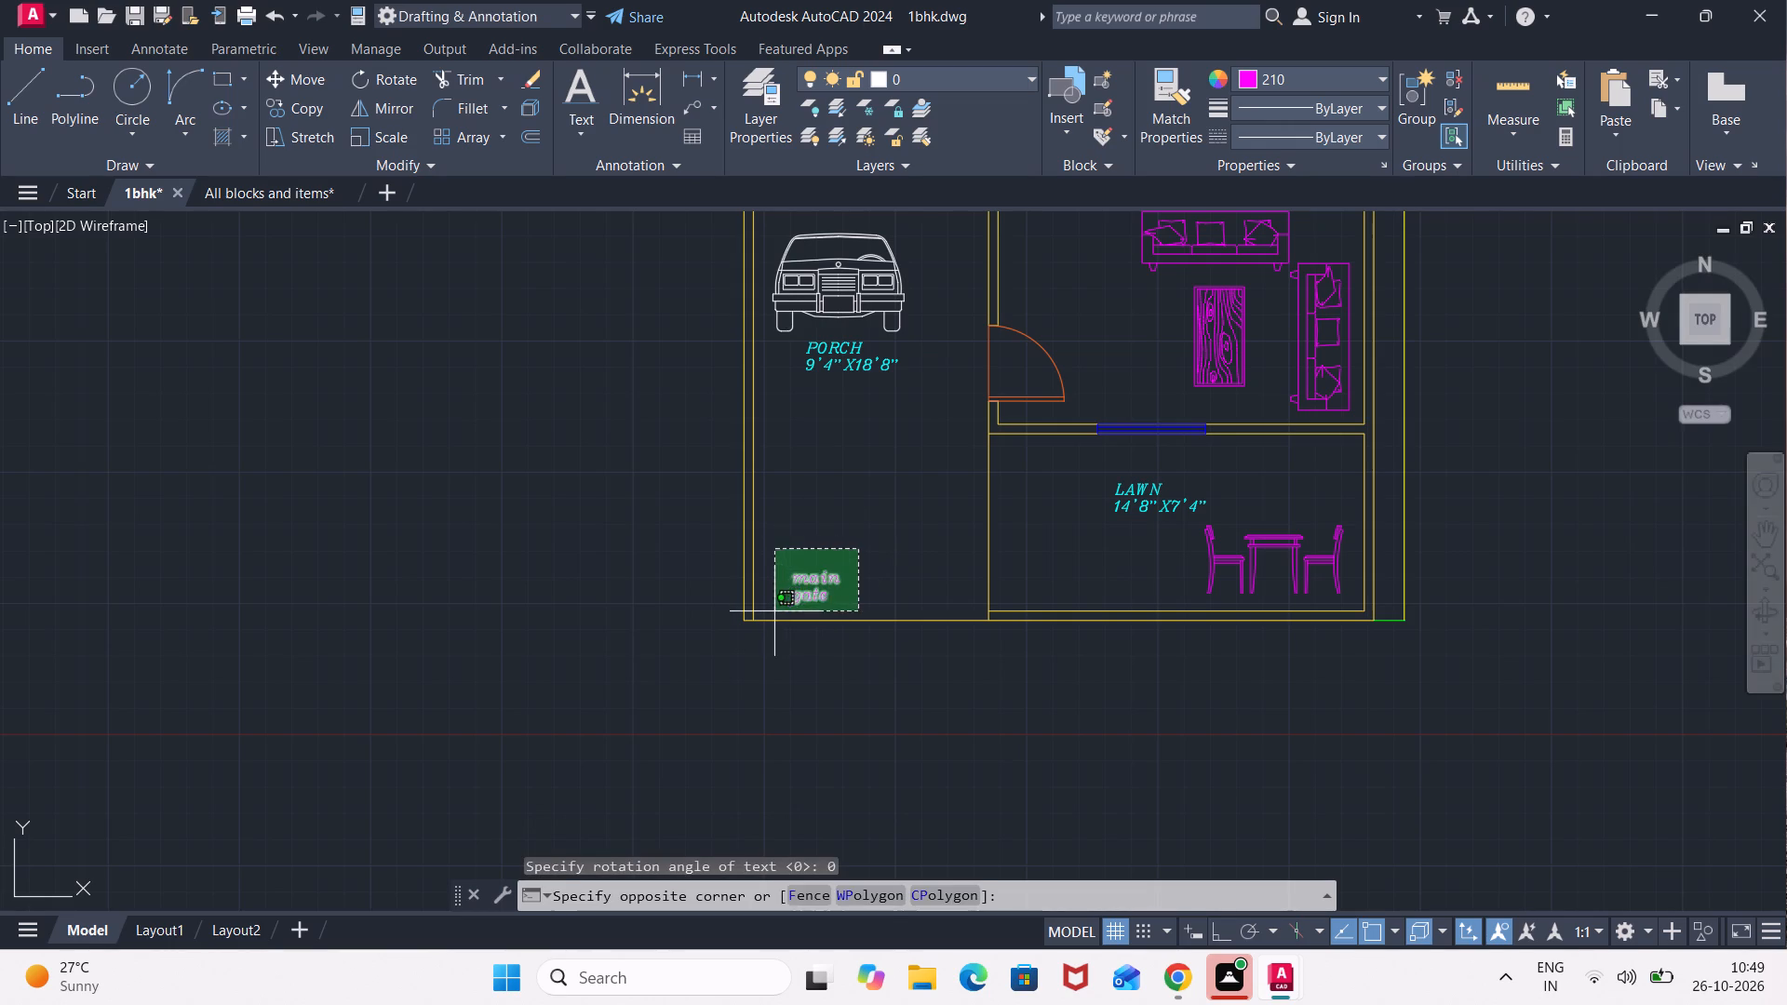
click(773, 612)
text(tcase)
key(Return)
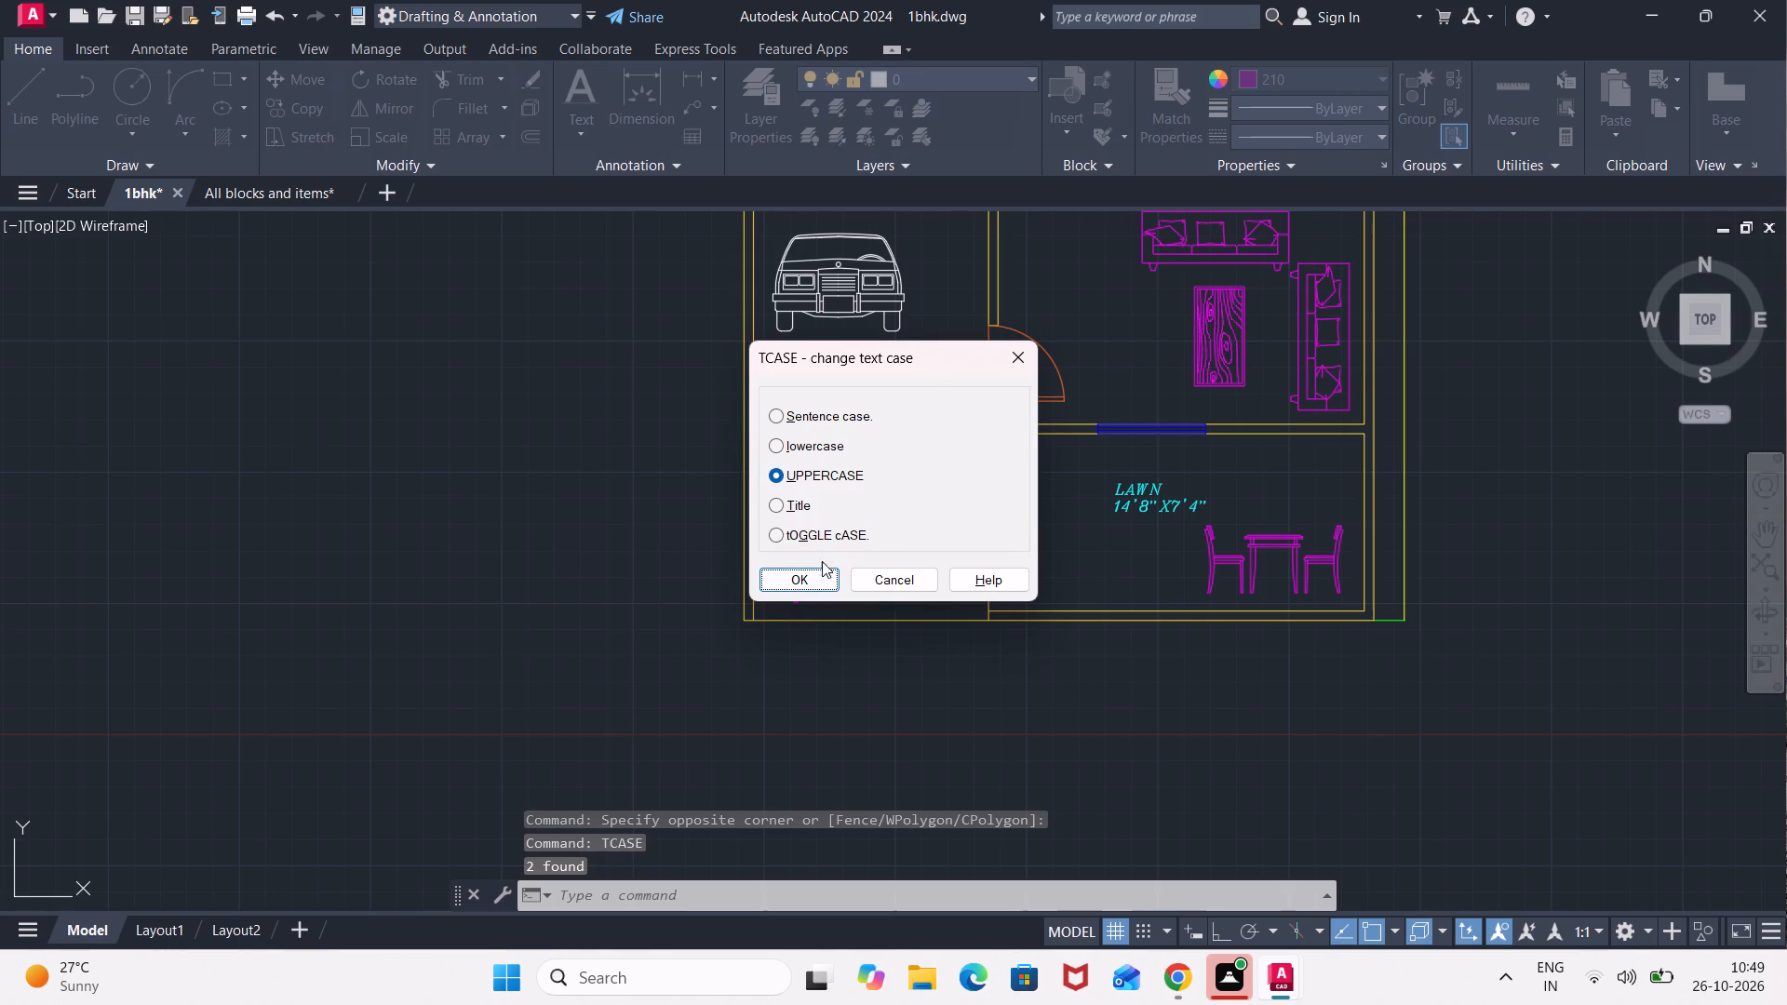
click(793, 583)
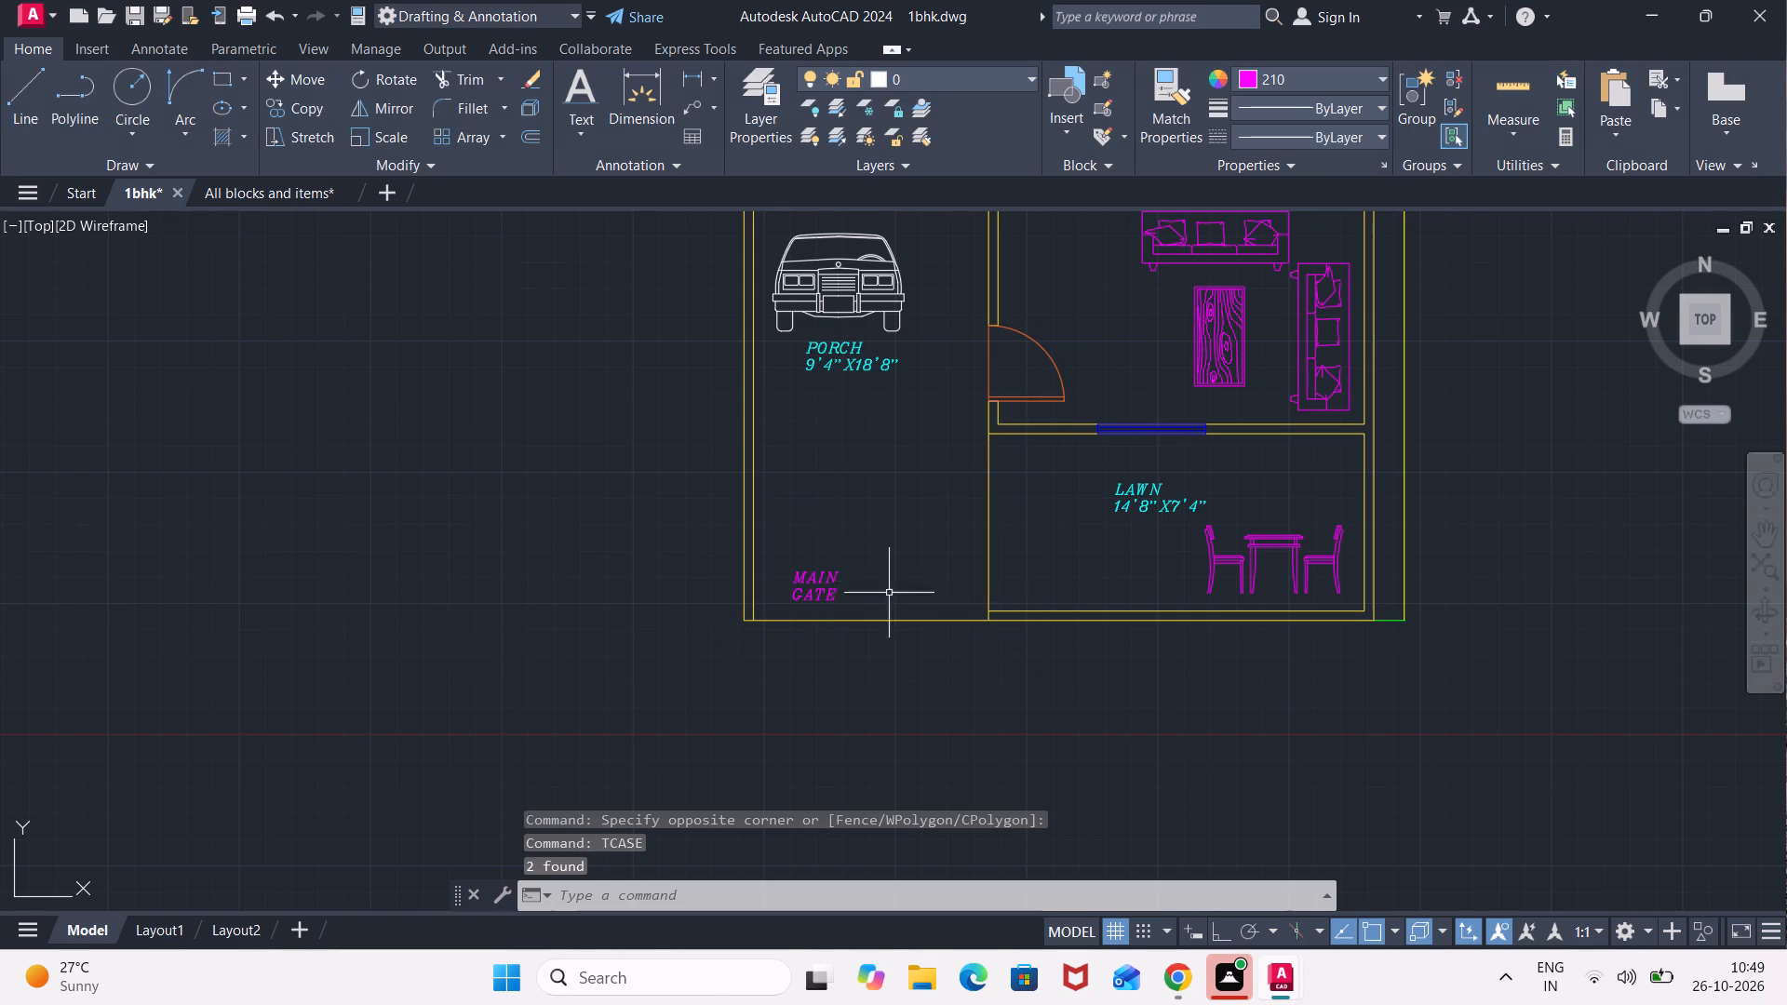
Run Overkill on the entire floor plan with the default settings to delete duplicate and overlapping objects.
scroll(860, 502, down, 3)
middle_drag(860, 502, 829, 562)
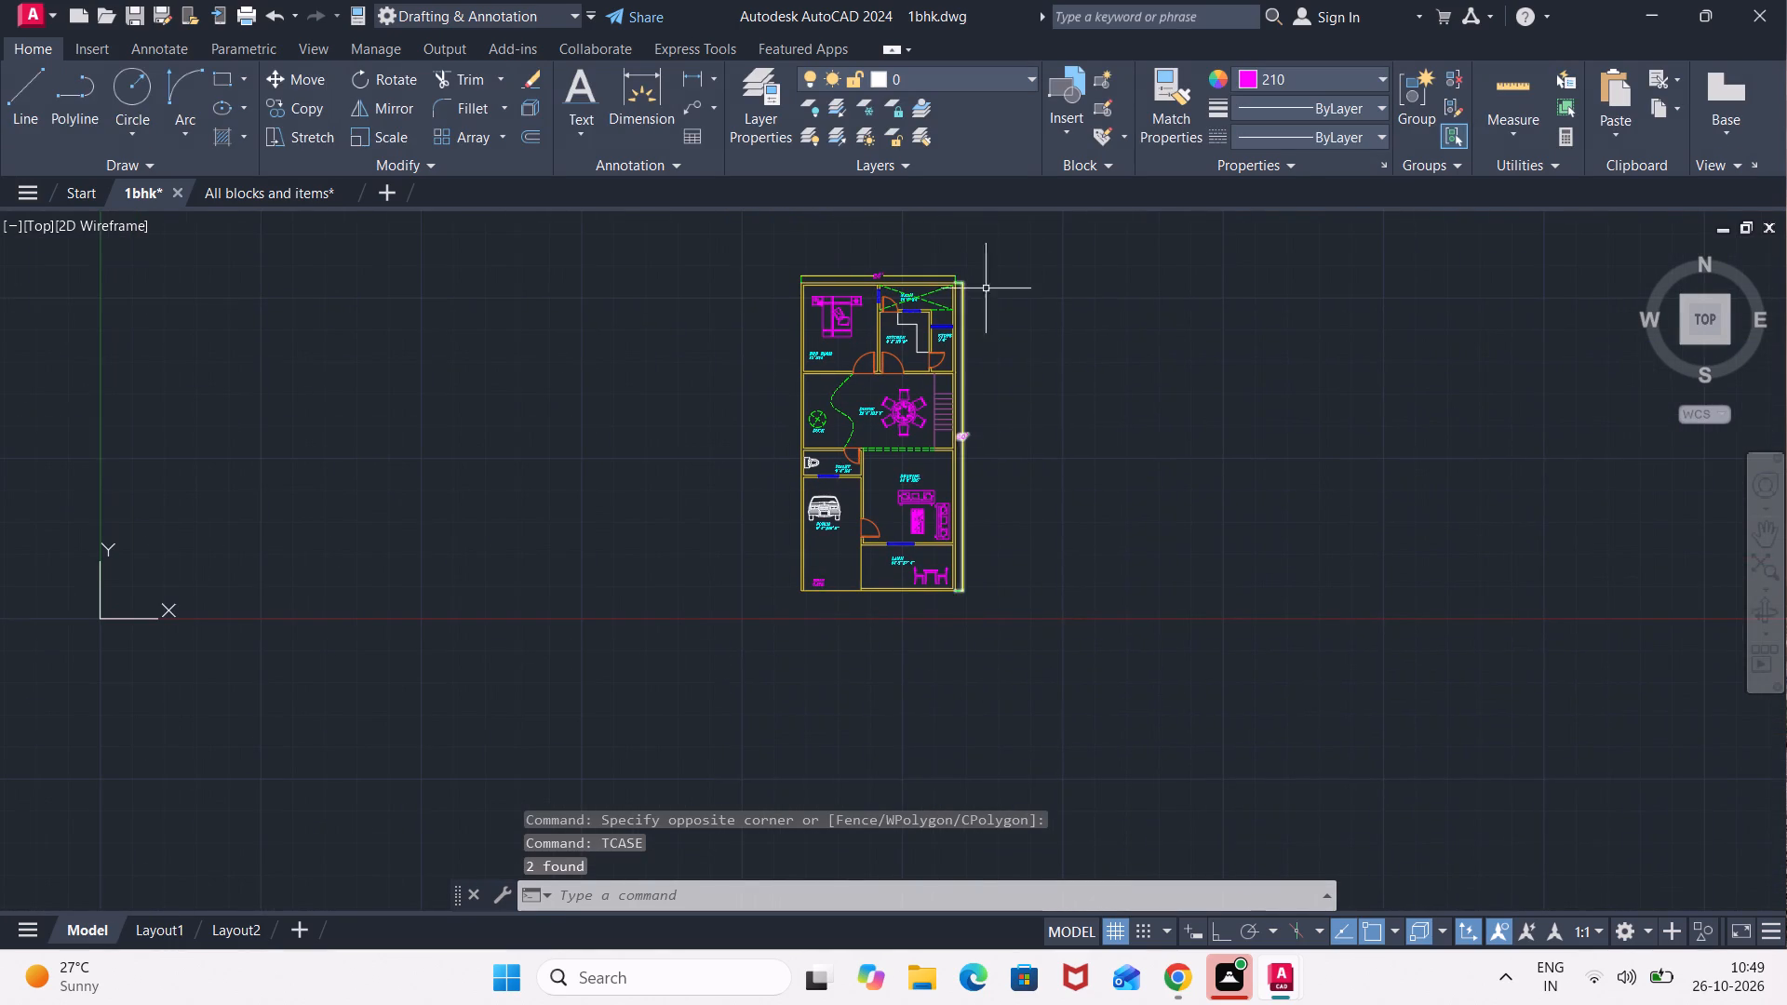
drag(1005, 251, 1007, 265)
click(748, 690)
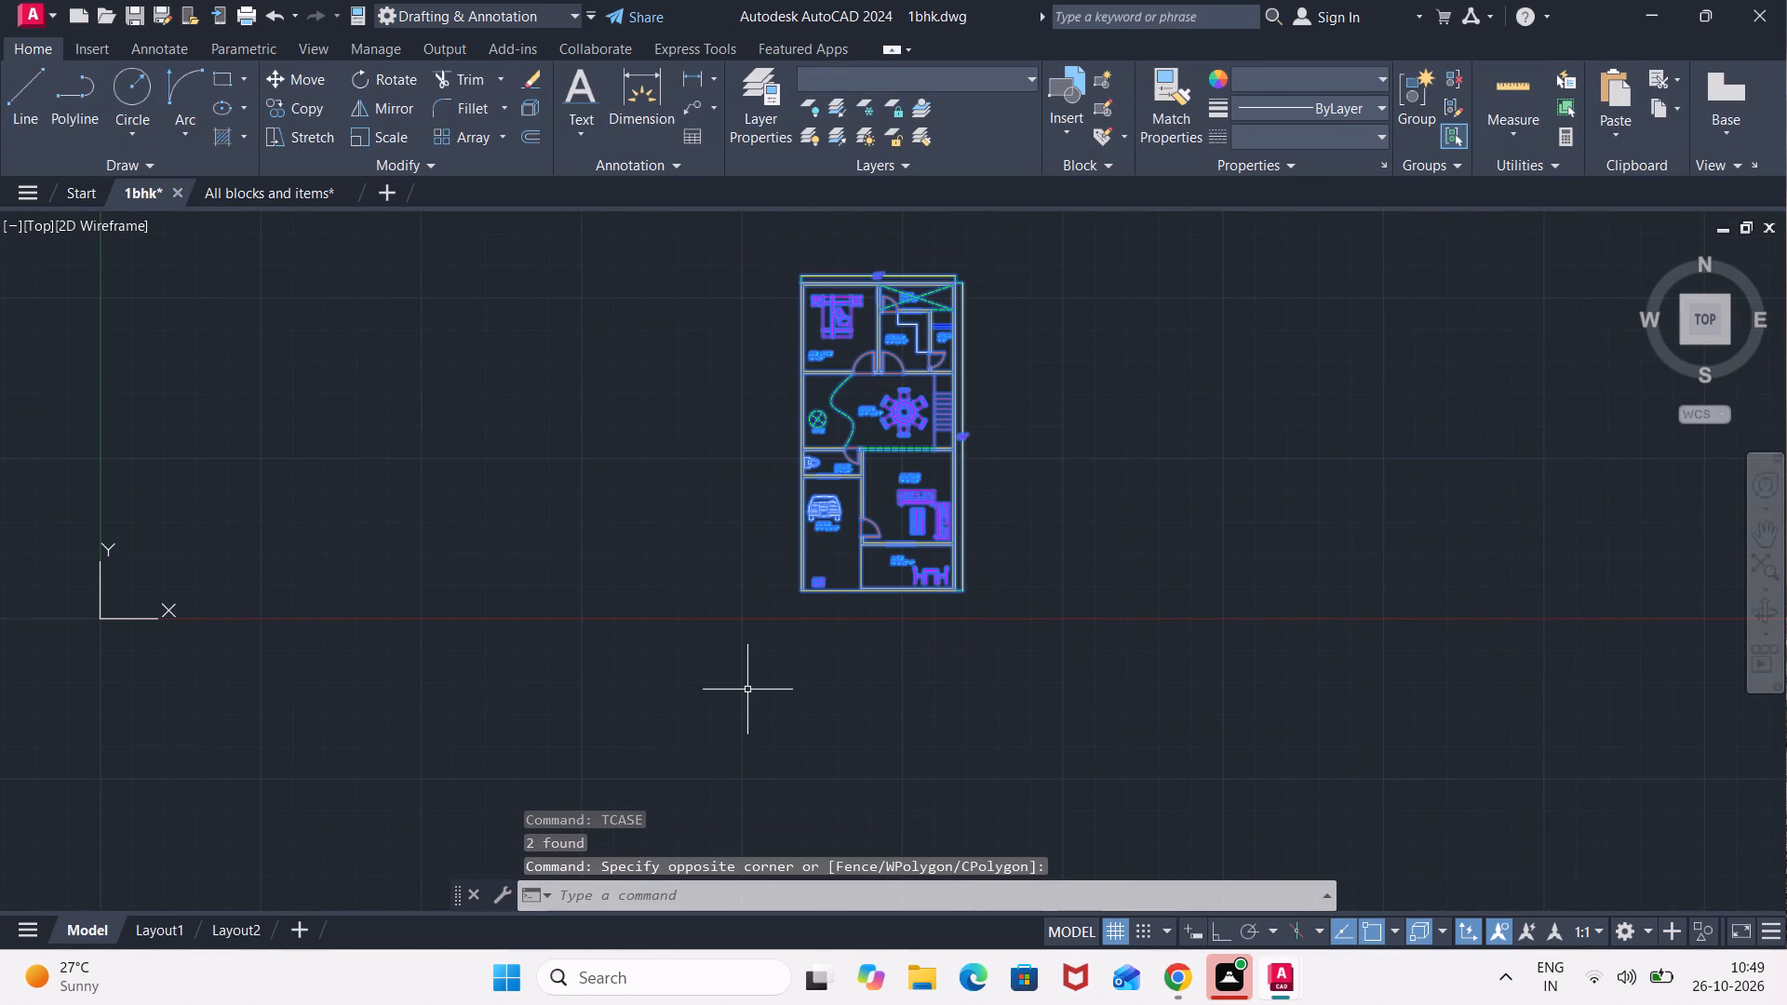
text(over)
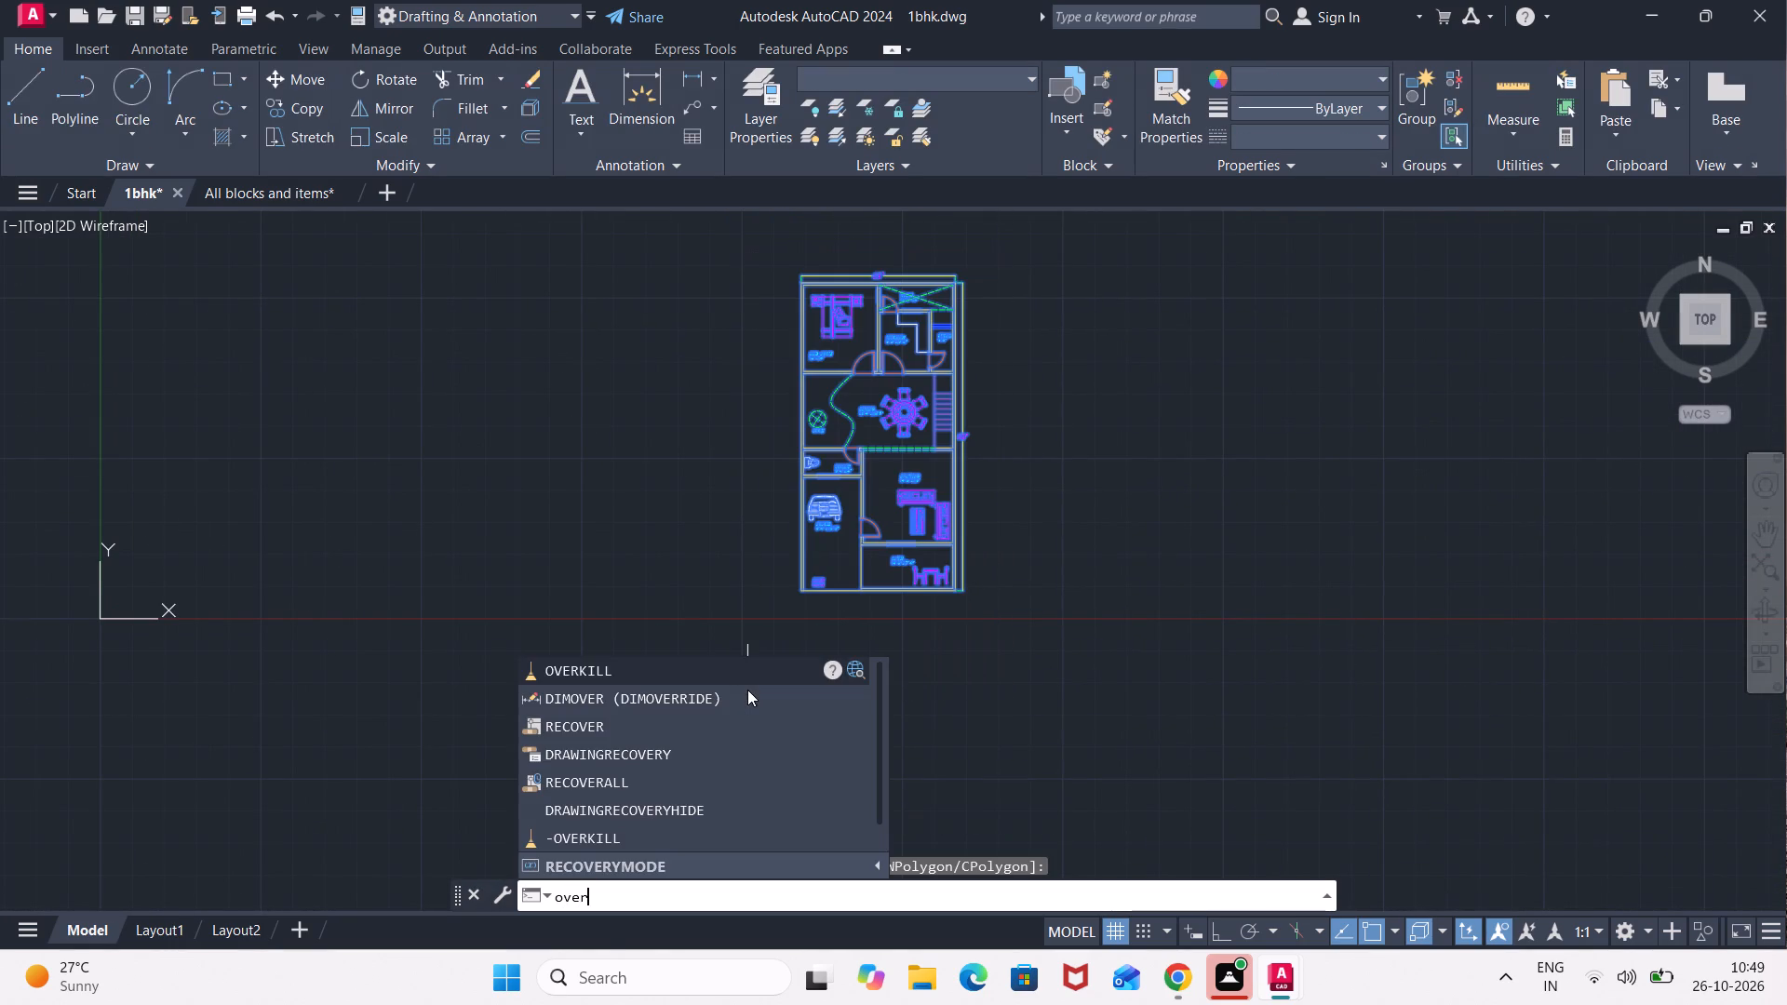
text(kill)
key(Return)
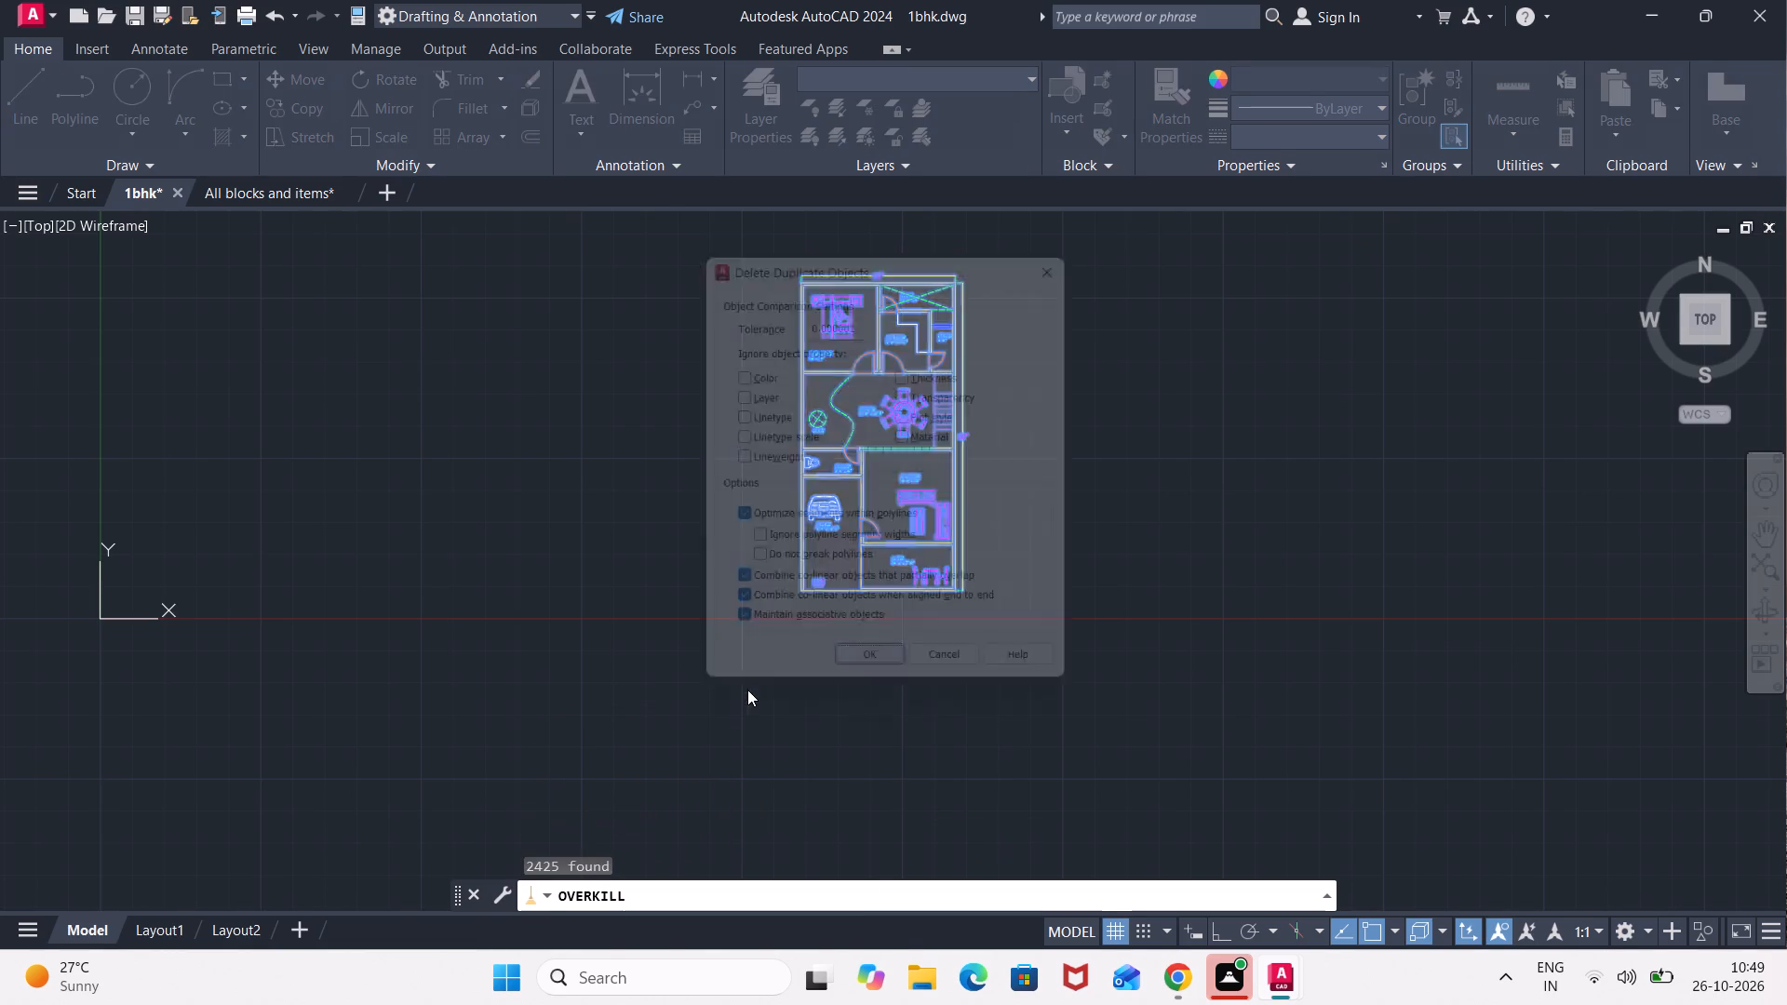
click(892, 680)
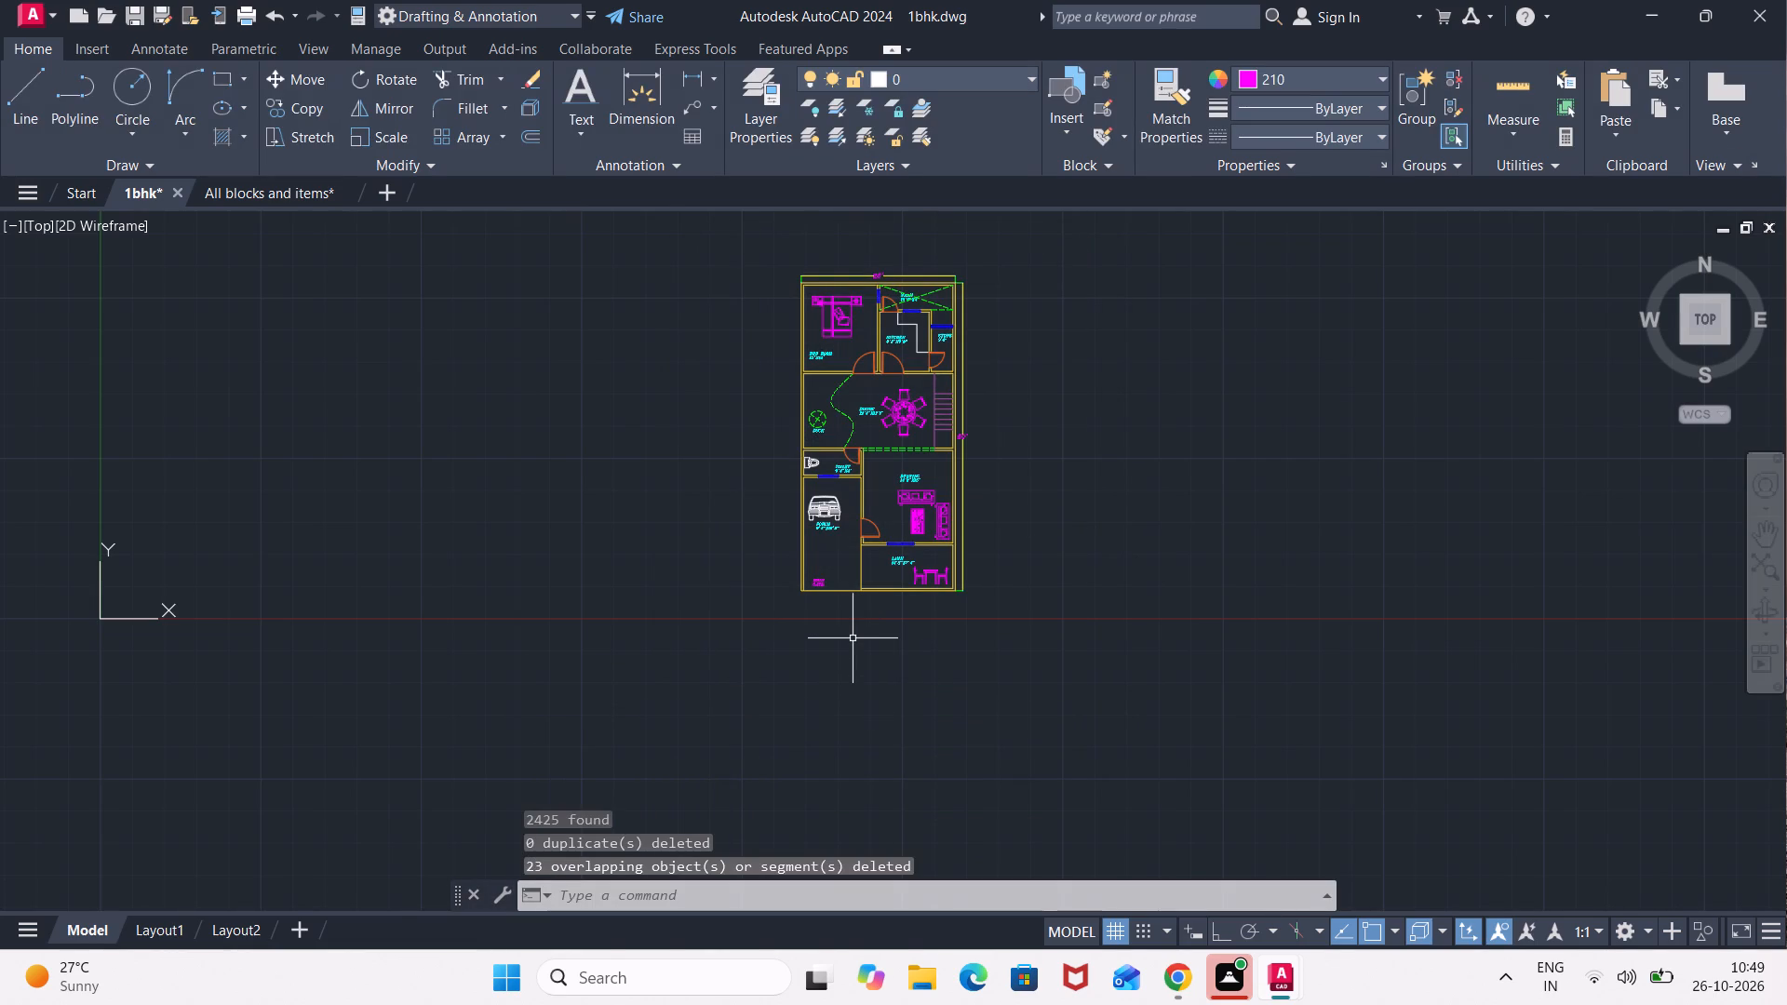
Save the 1bhk drawing with the whole floor plan in view.
scroll(853, 610, up, 1)
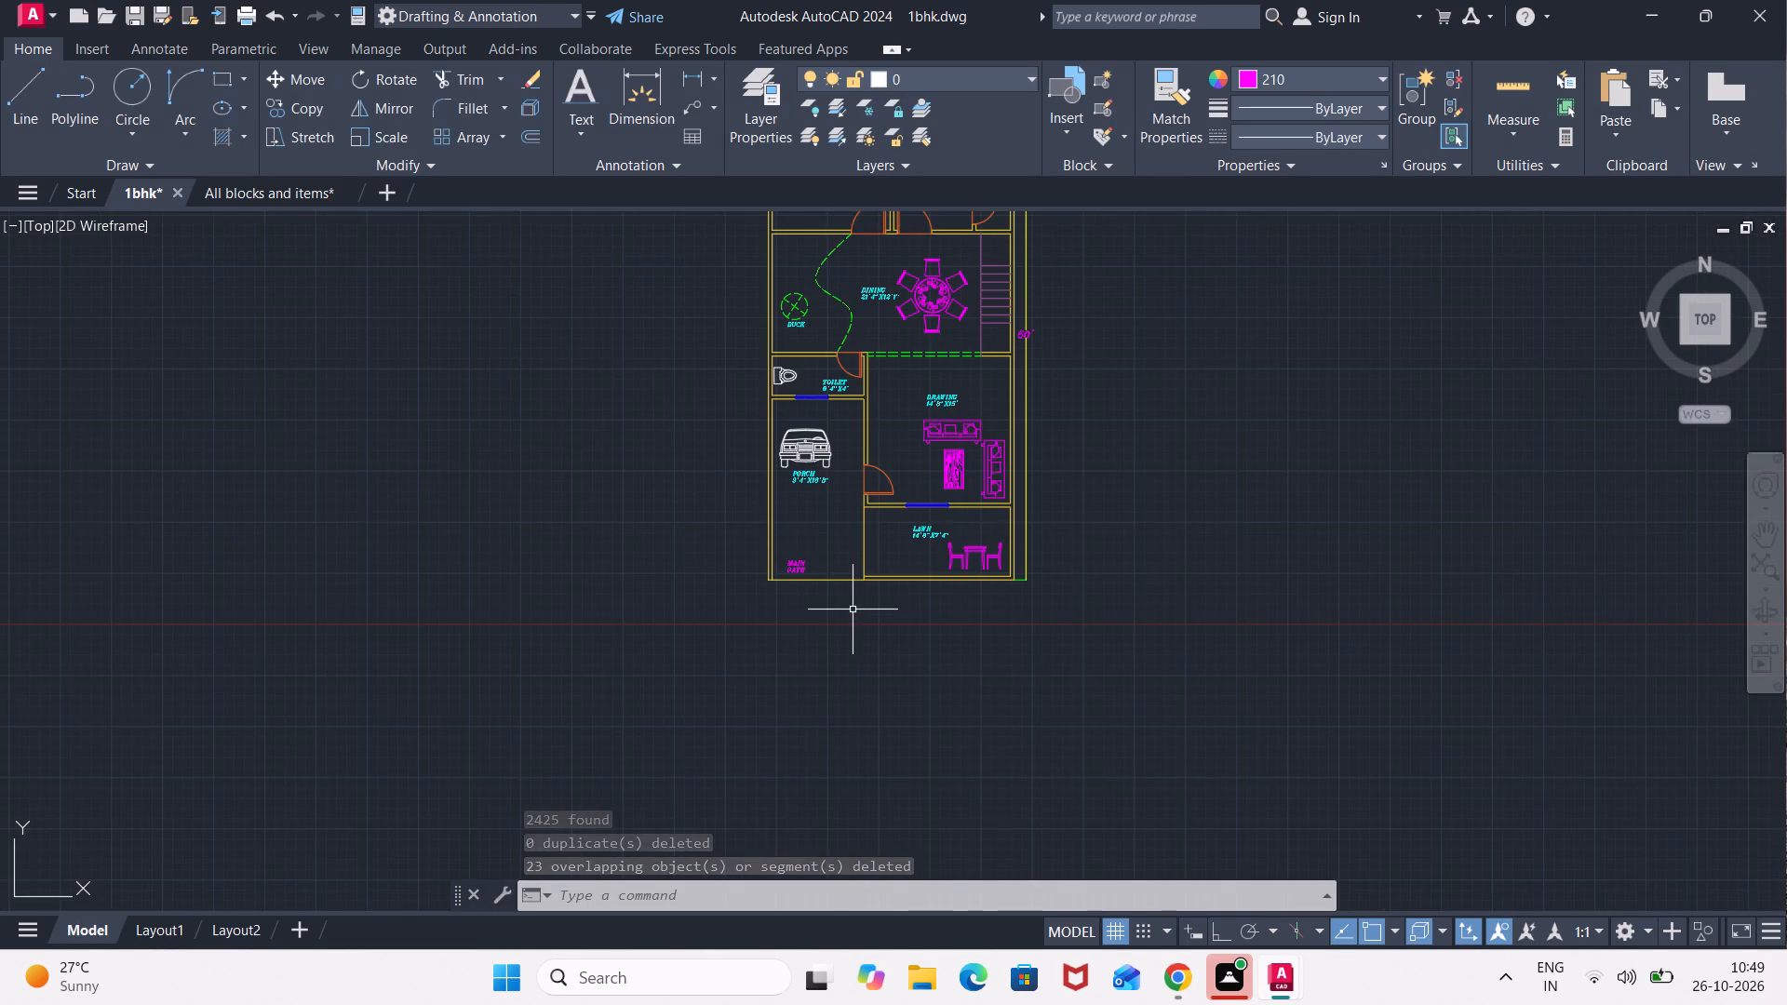
middle_drag(853, 610, 790, 795)
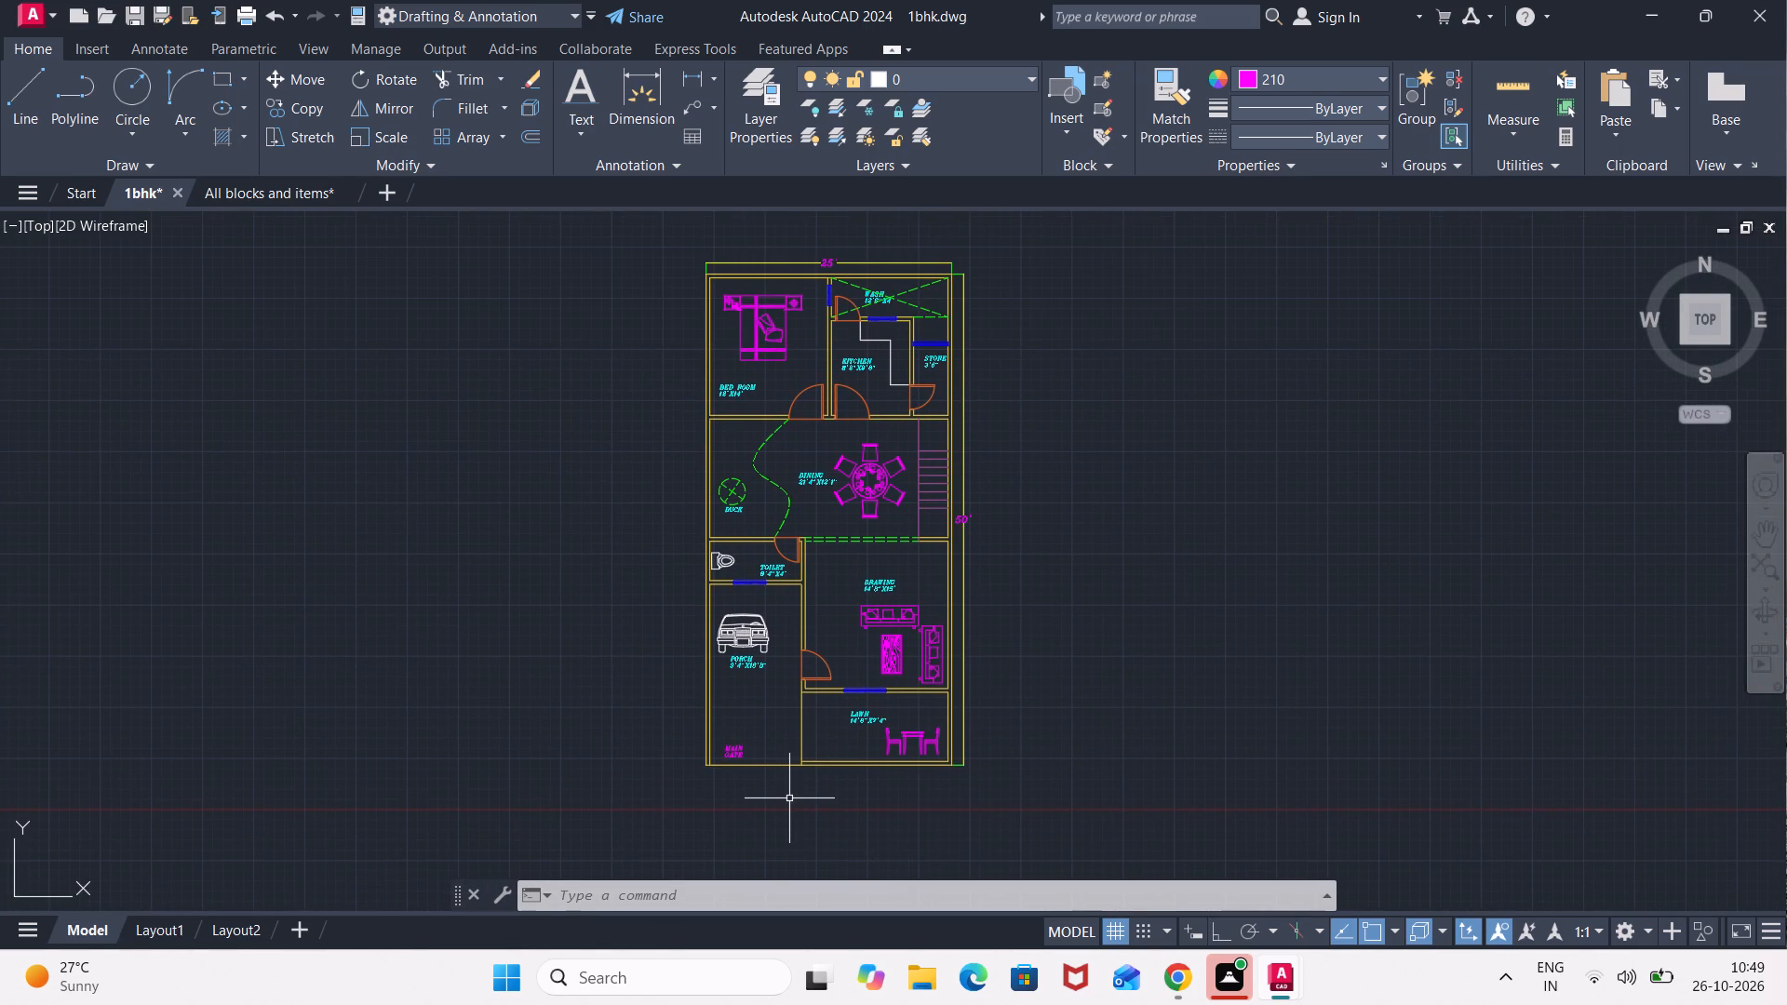
key(ctrl+s)
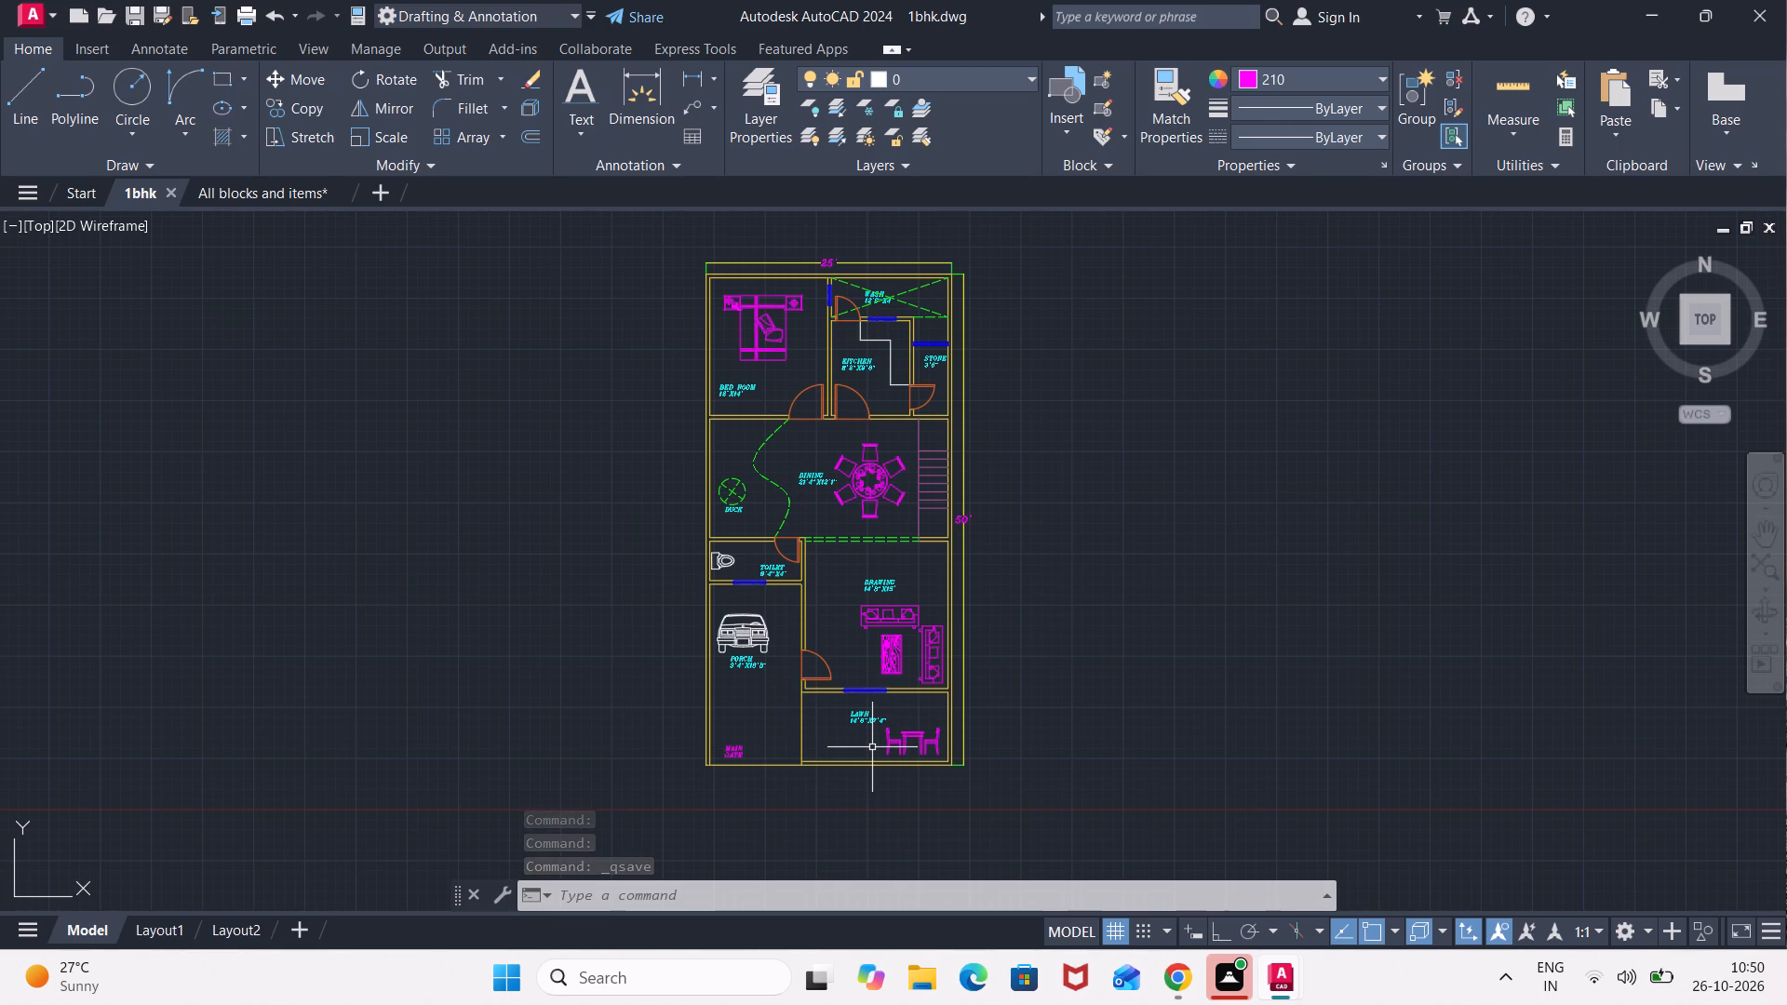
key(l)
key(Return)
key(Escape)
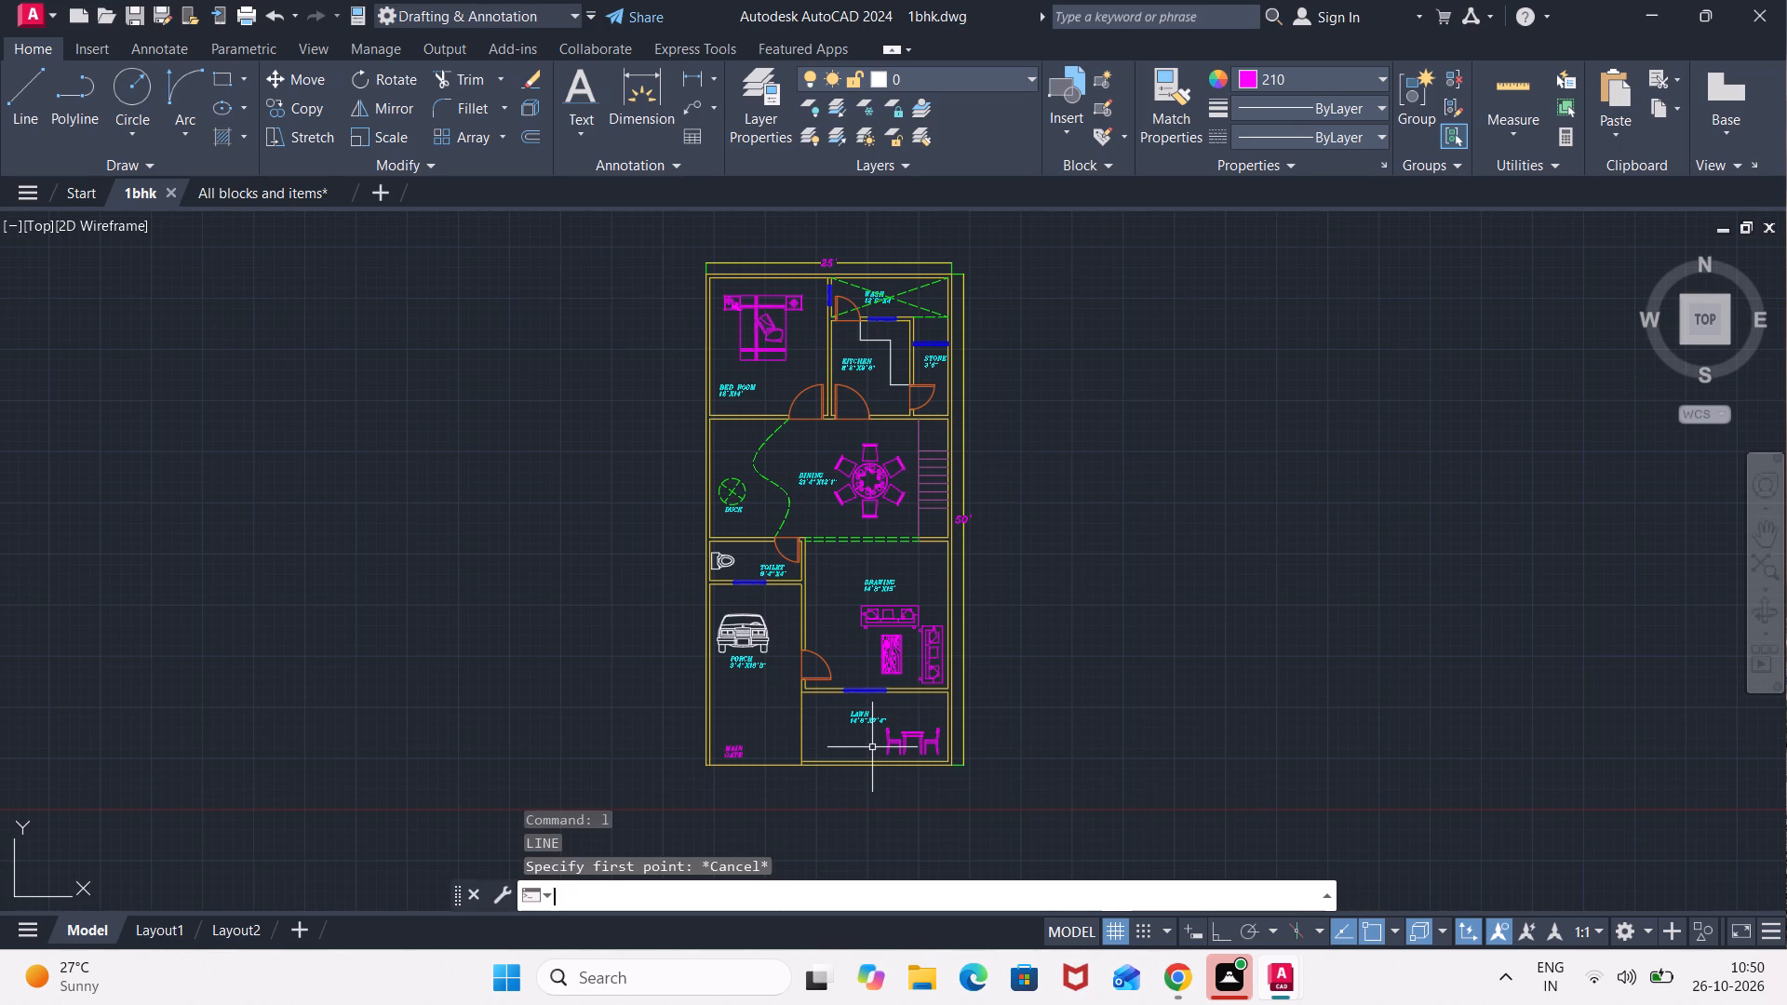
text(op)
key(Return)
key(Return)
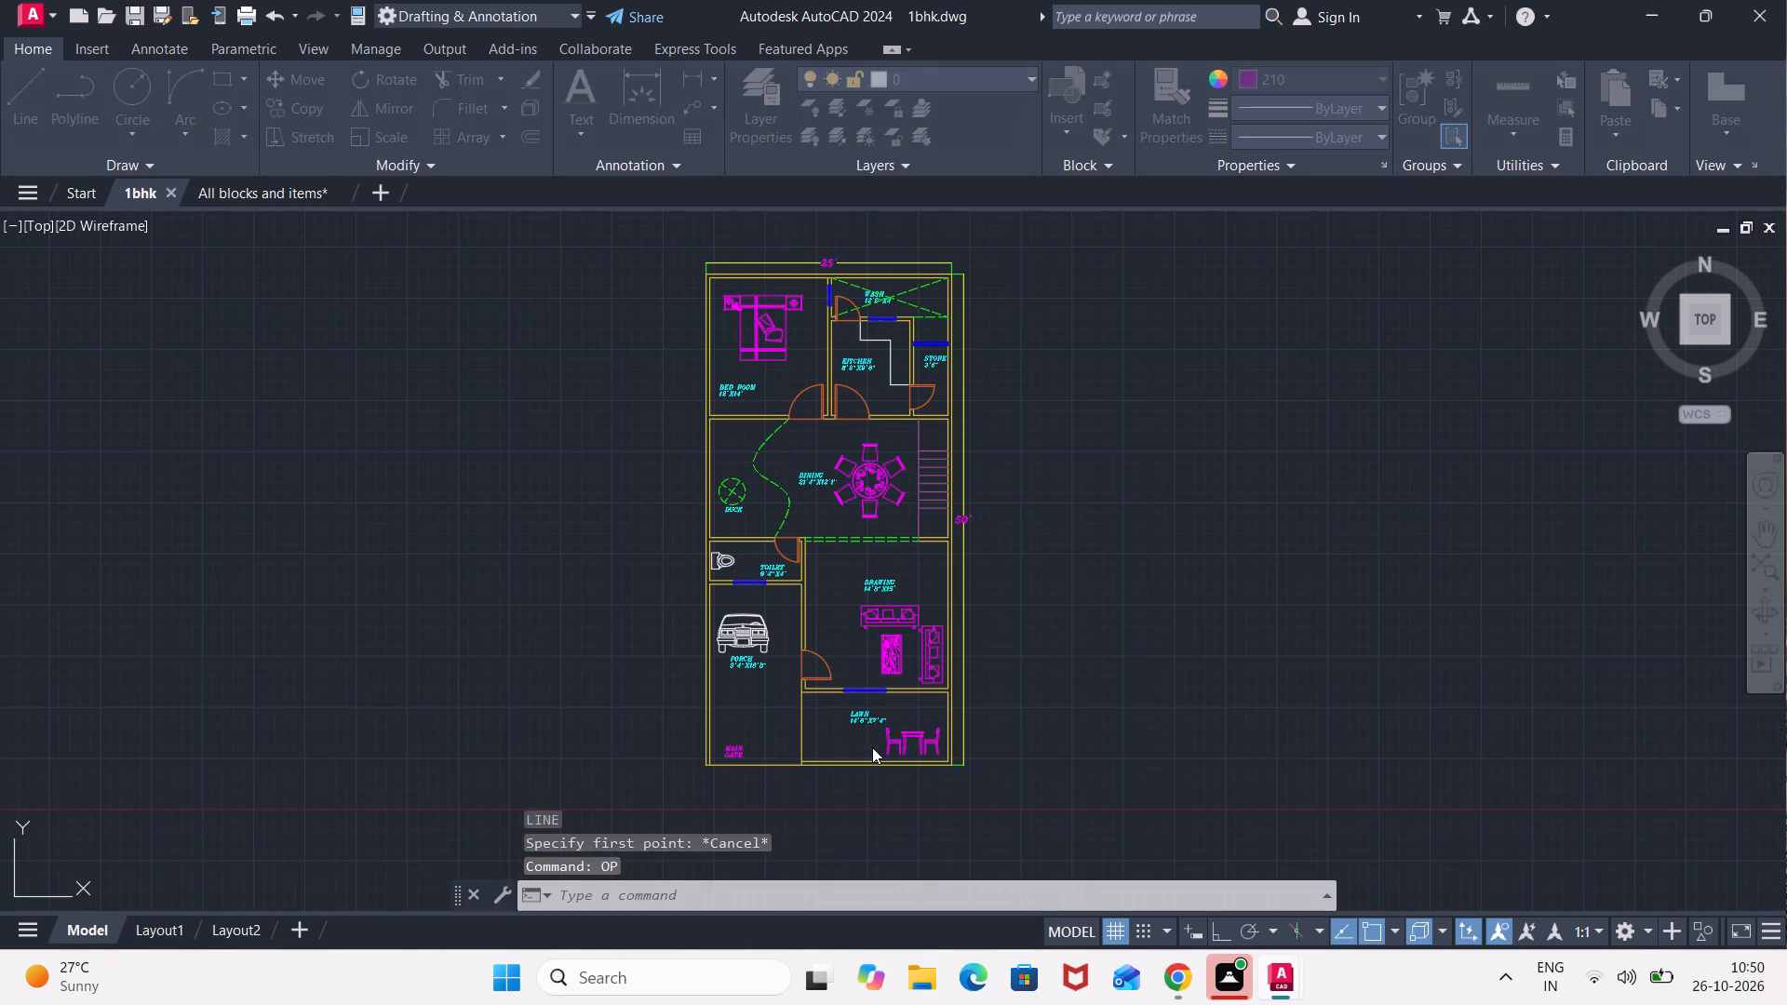
Set up a plot on Microsoft Print to PDF with a Window plot area enclosing the whole floor plan and its dimensions.
key(ctrl+p)
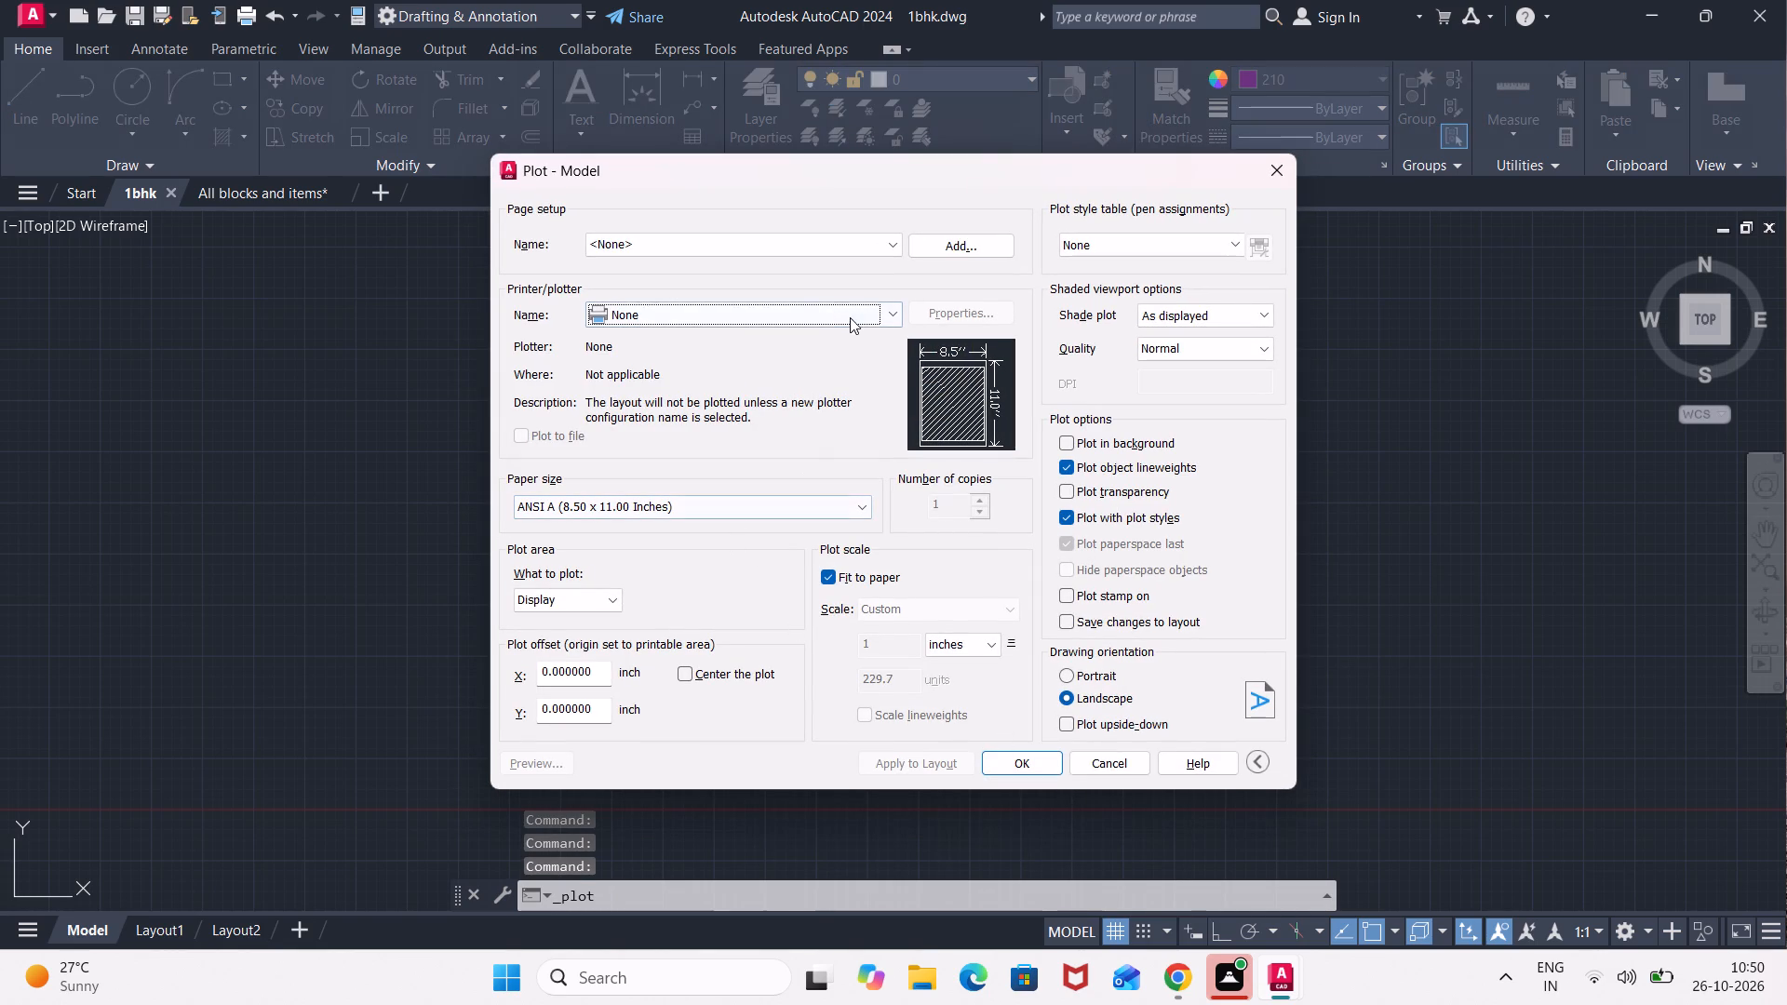
click(890, 314)
click(822, 376)
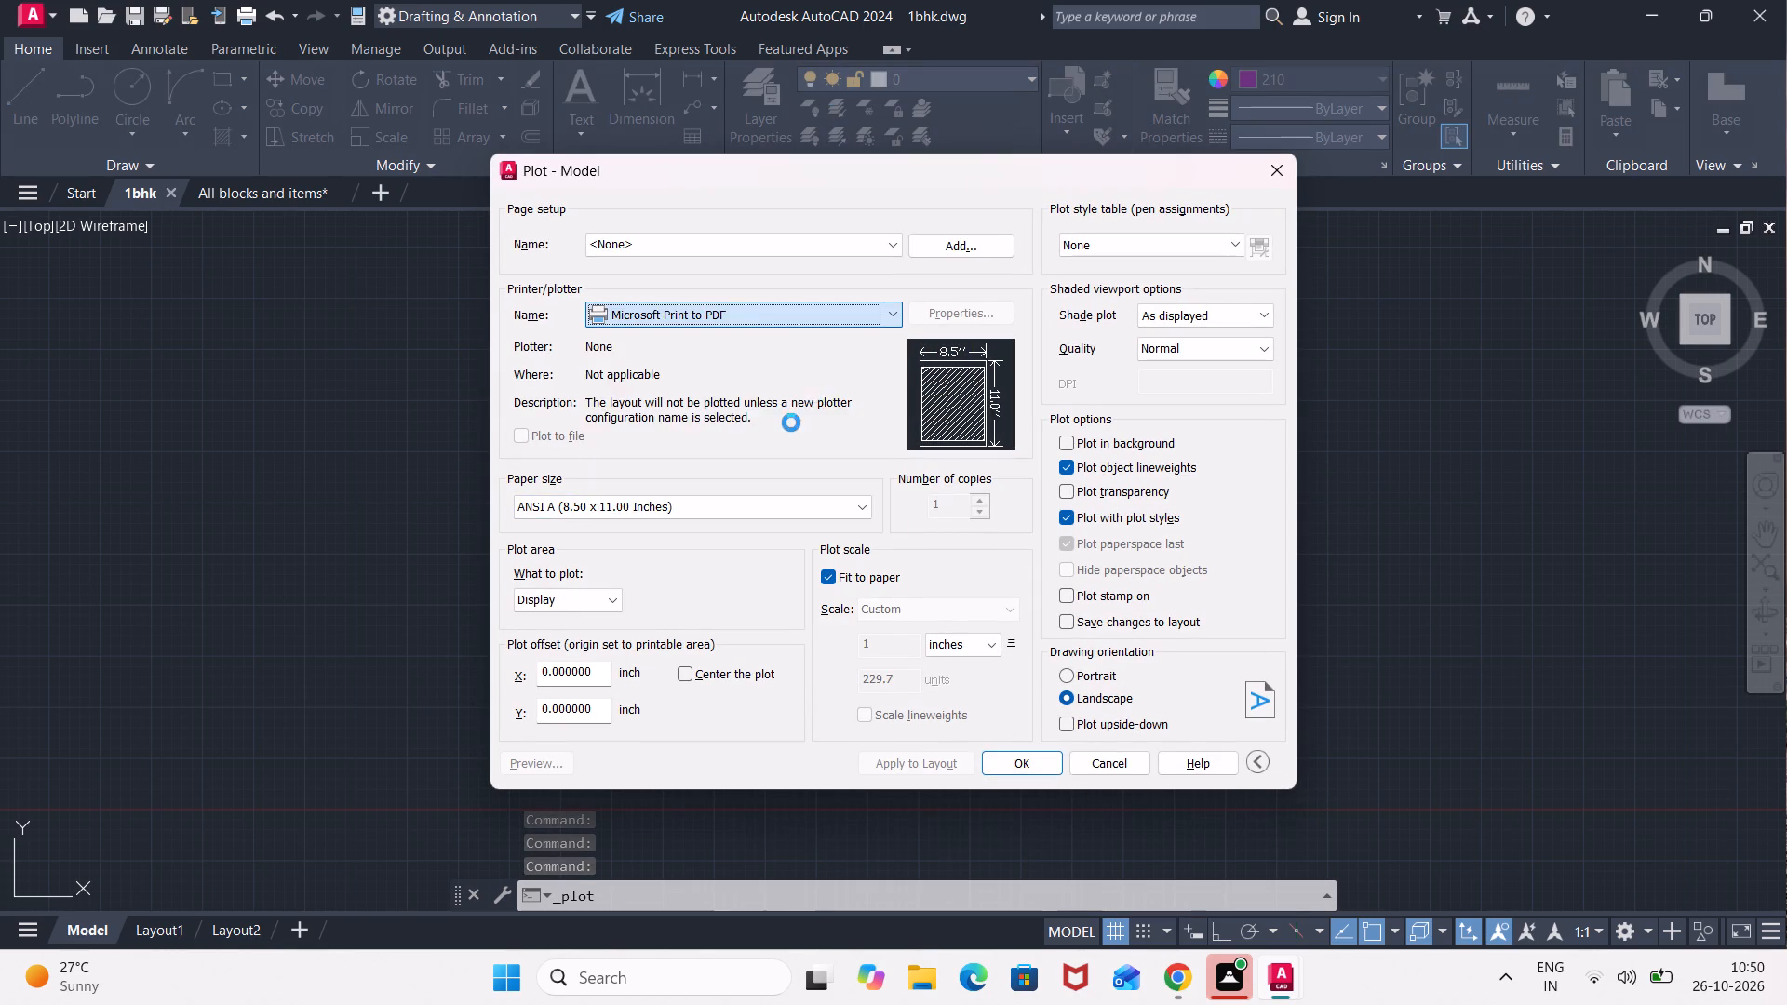
click(609, 599)
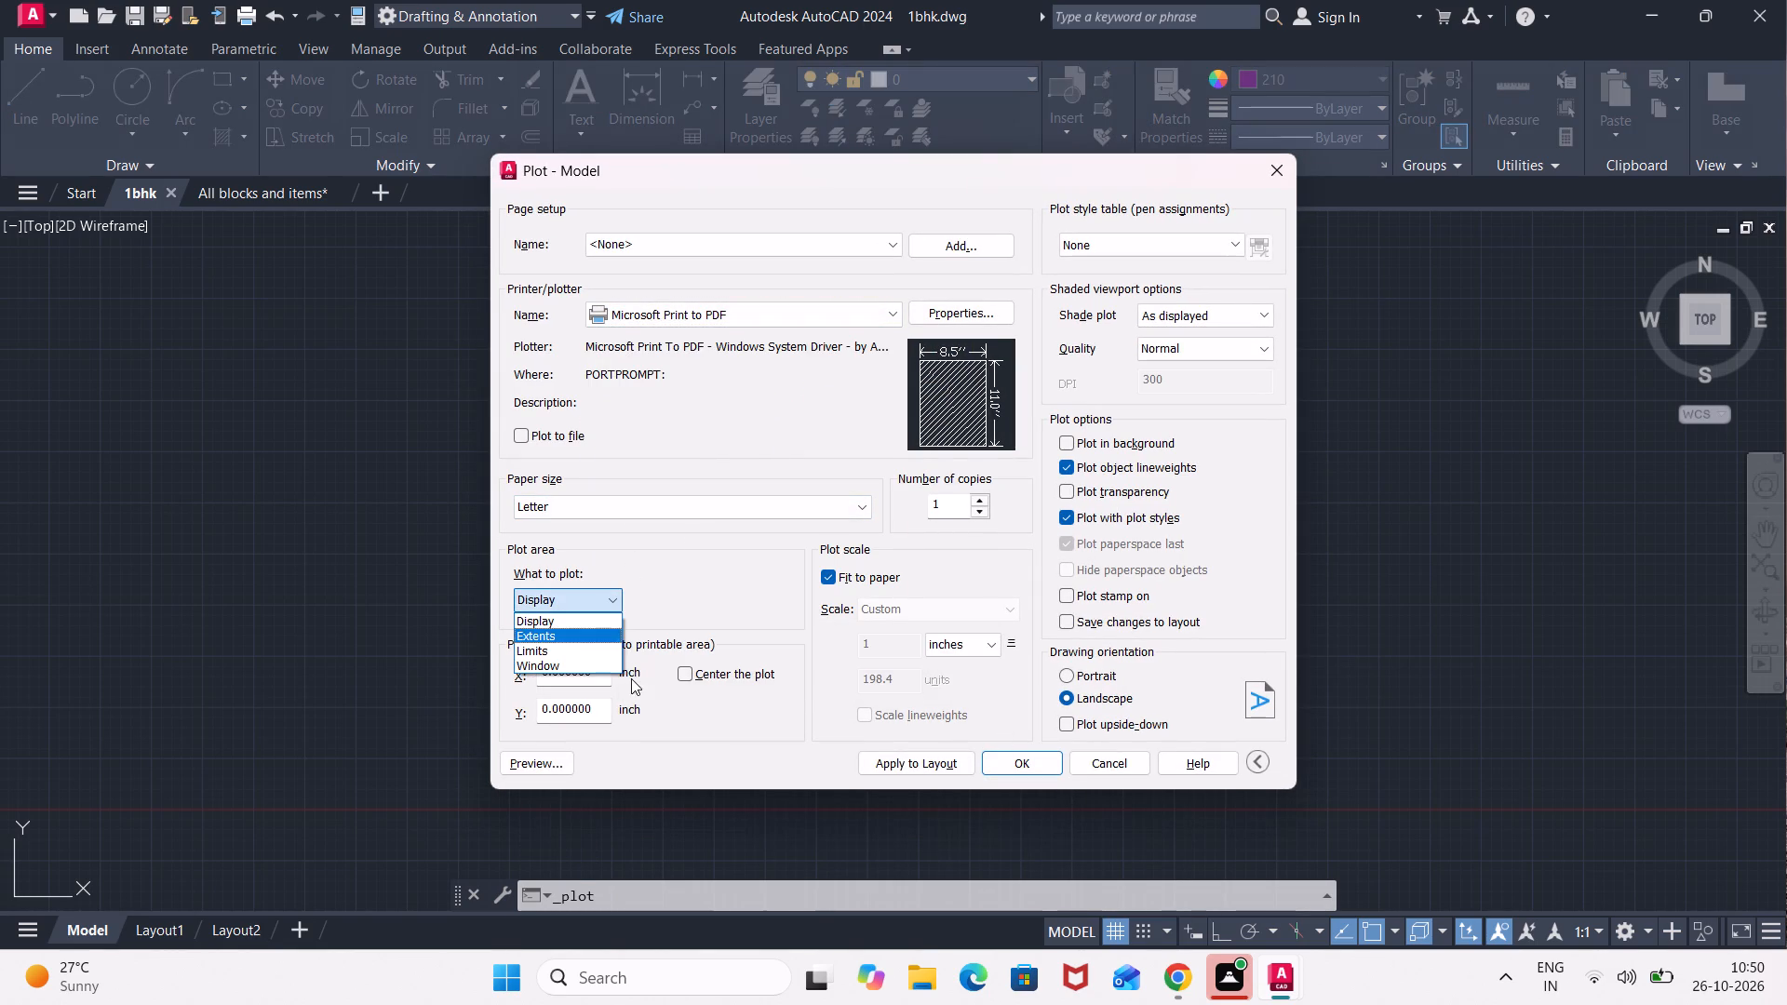
click(606, 671)
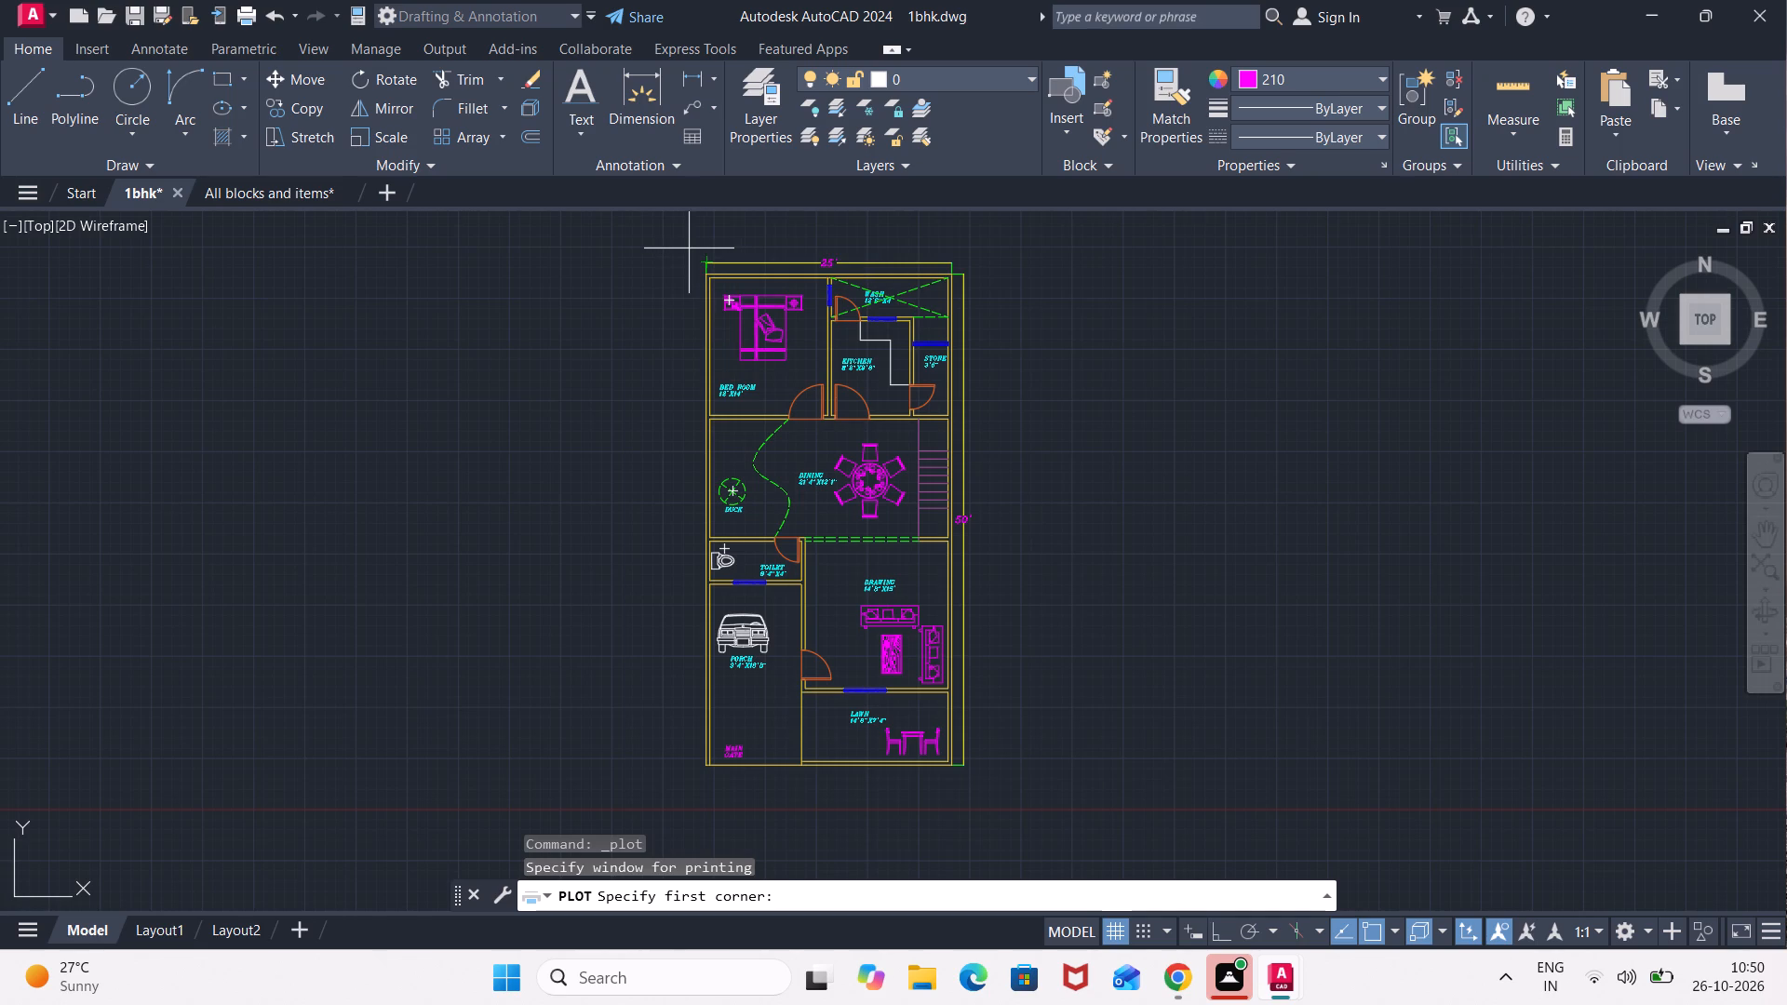
click(686, 248)
scroll(1008, 810, up, 2)
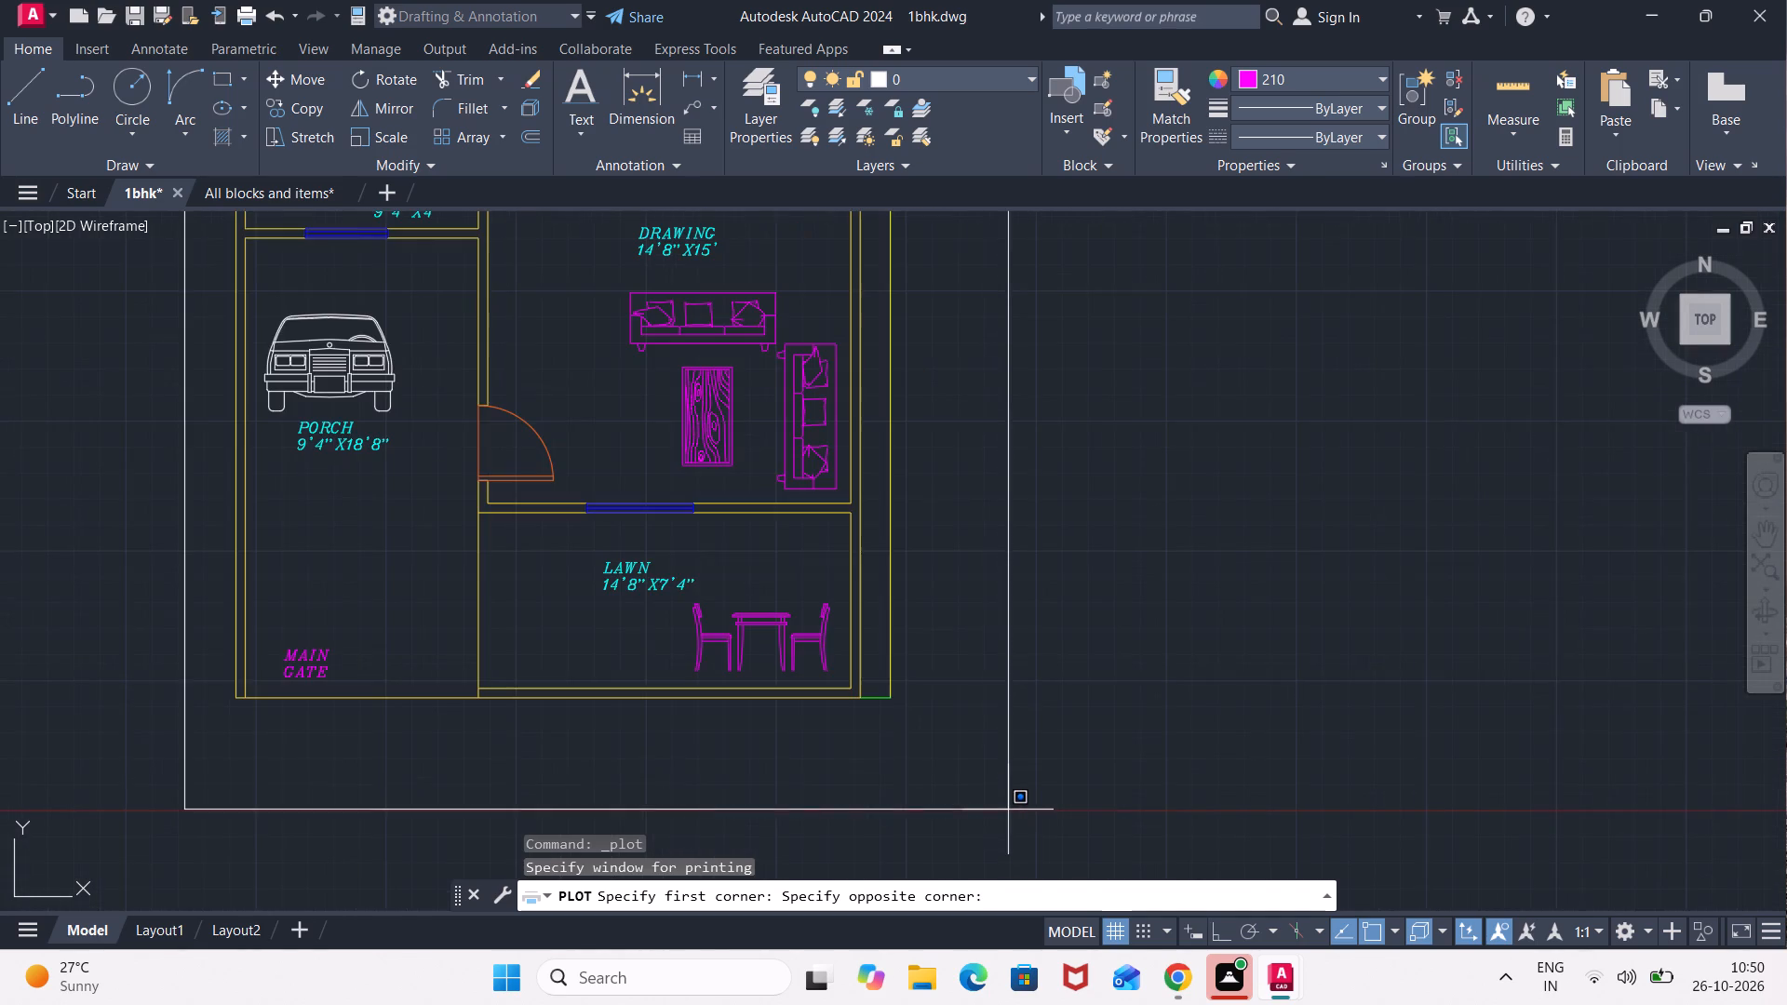
scroll(943, 760, up, 3)
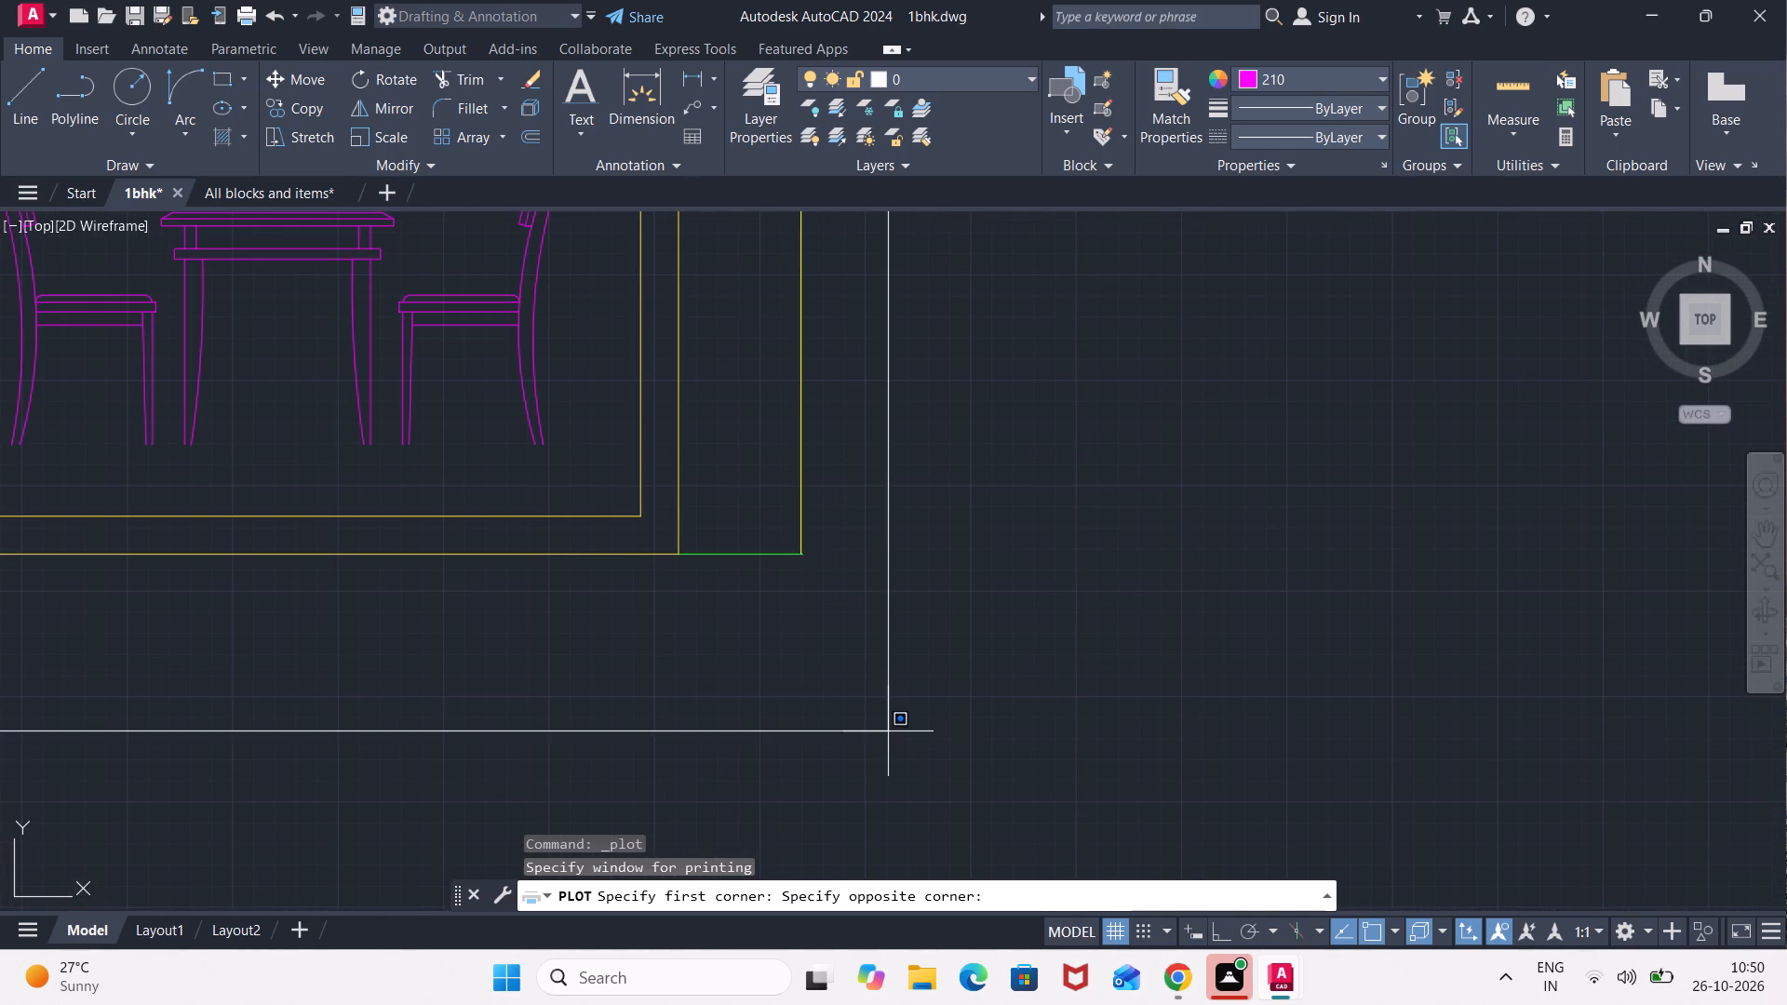
scroll(881, 710, up, 1)
click(881, 709)
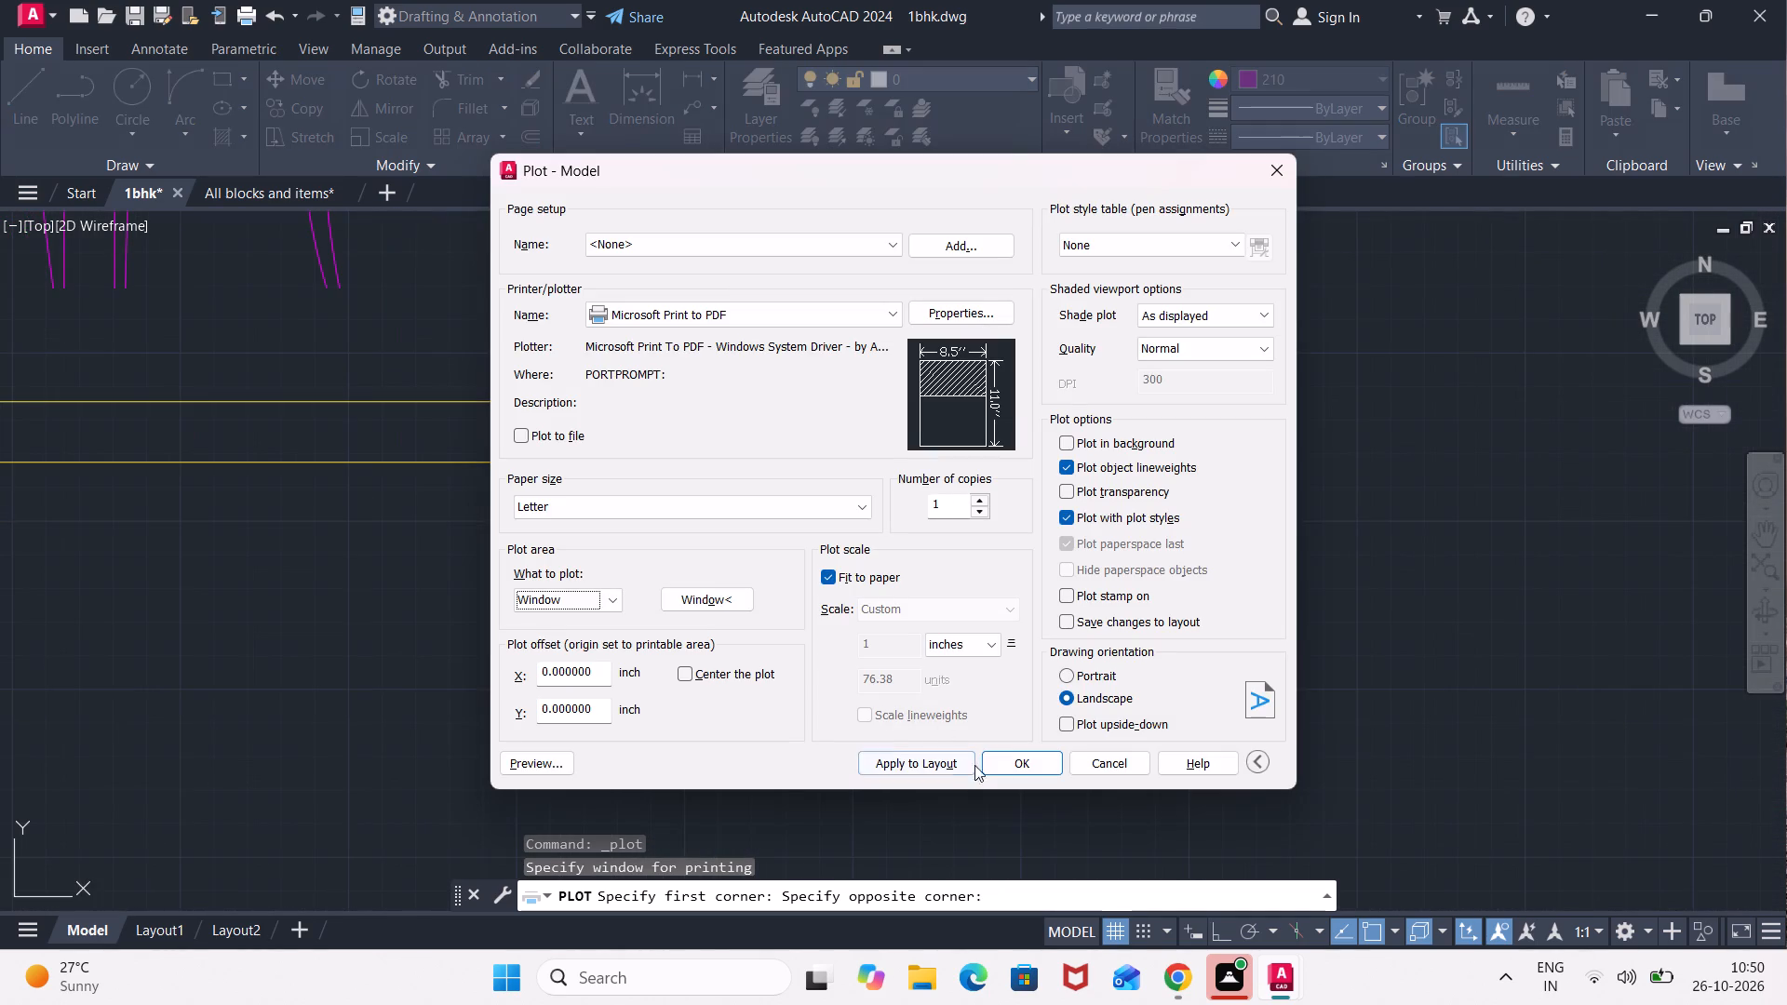
Run the plot and save the PDF output as 1bhk in the Documents folder.
click(1028, 764)
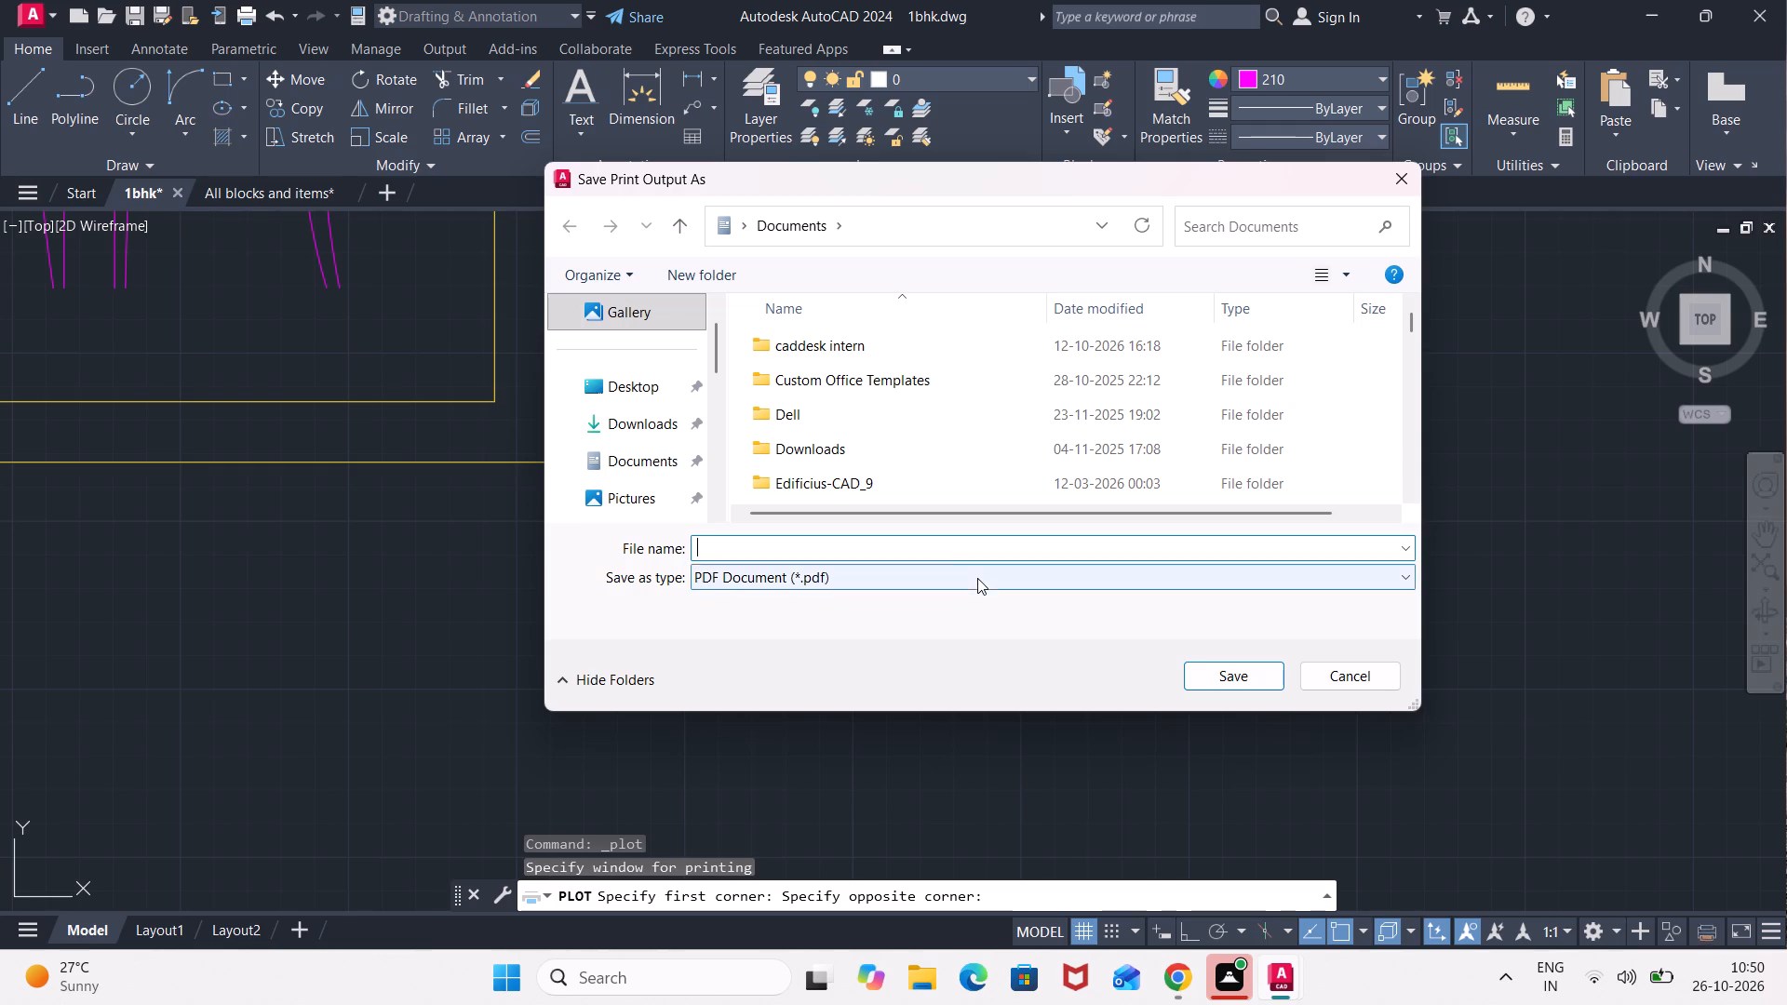
click(975, 550)
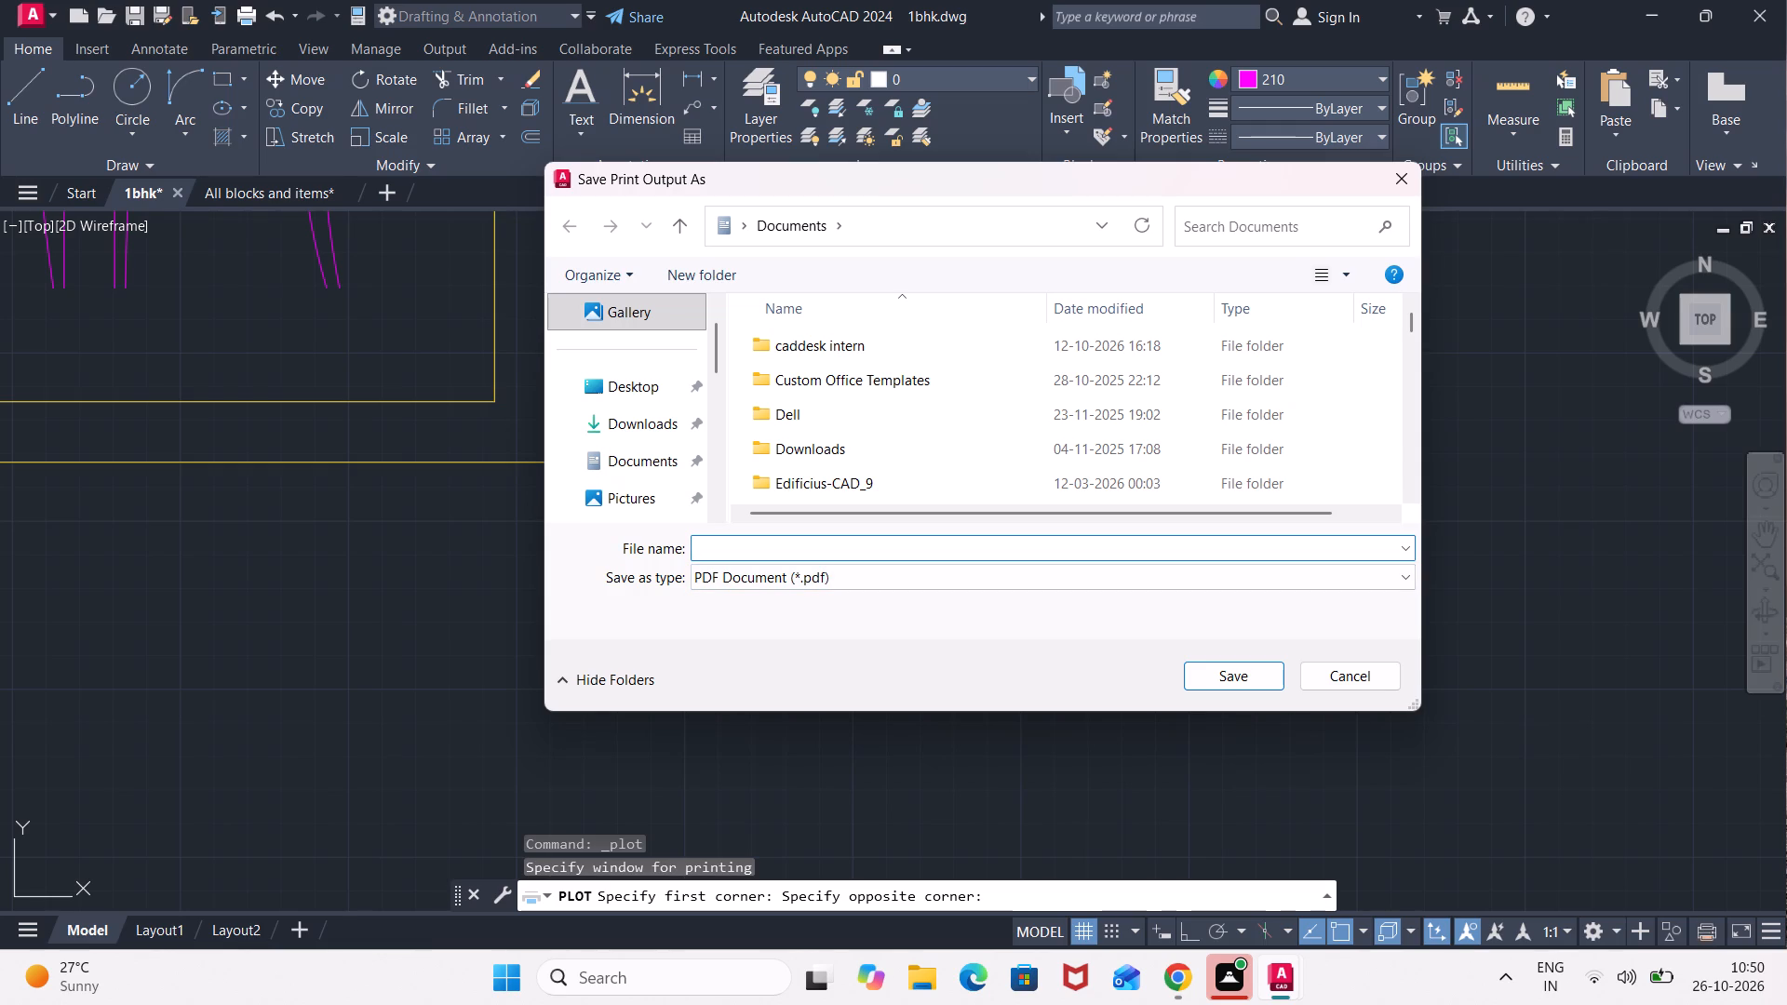
key(1)
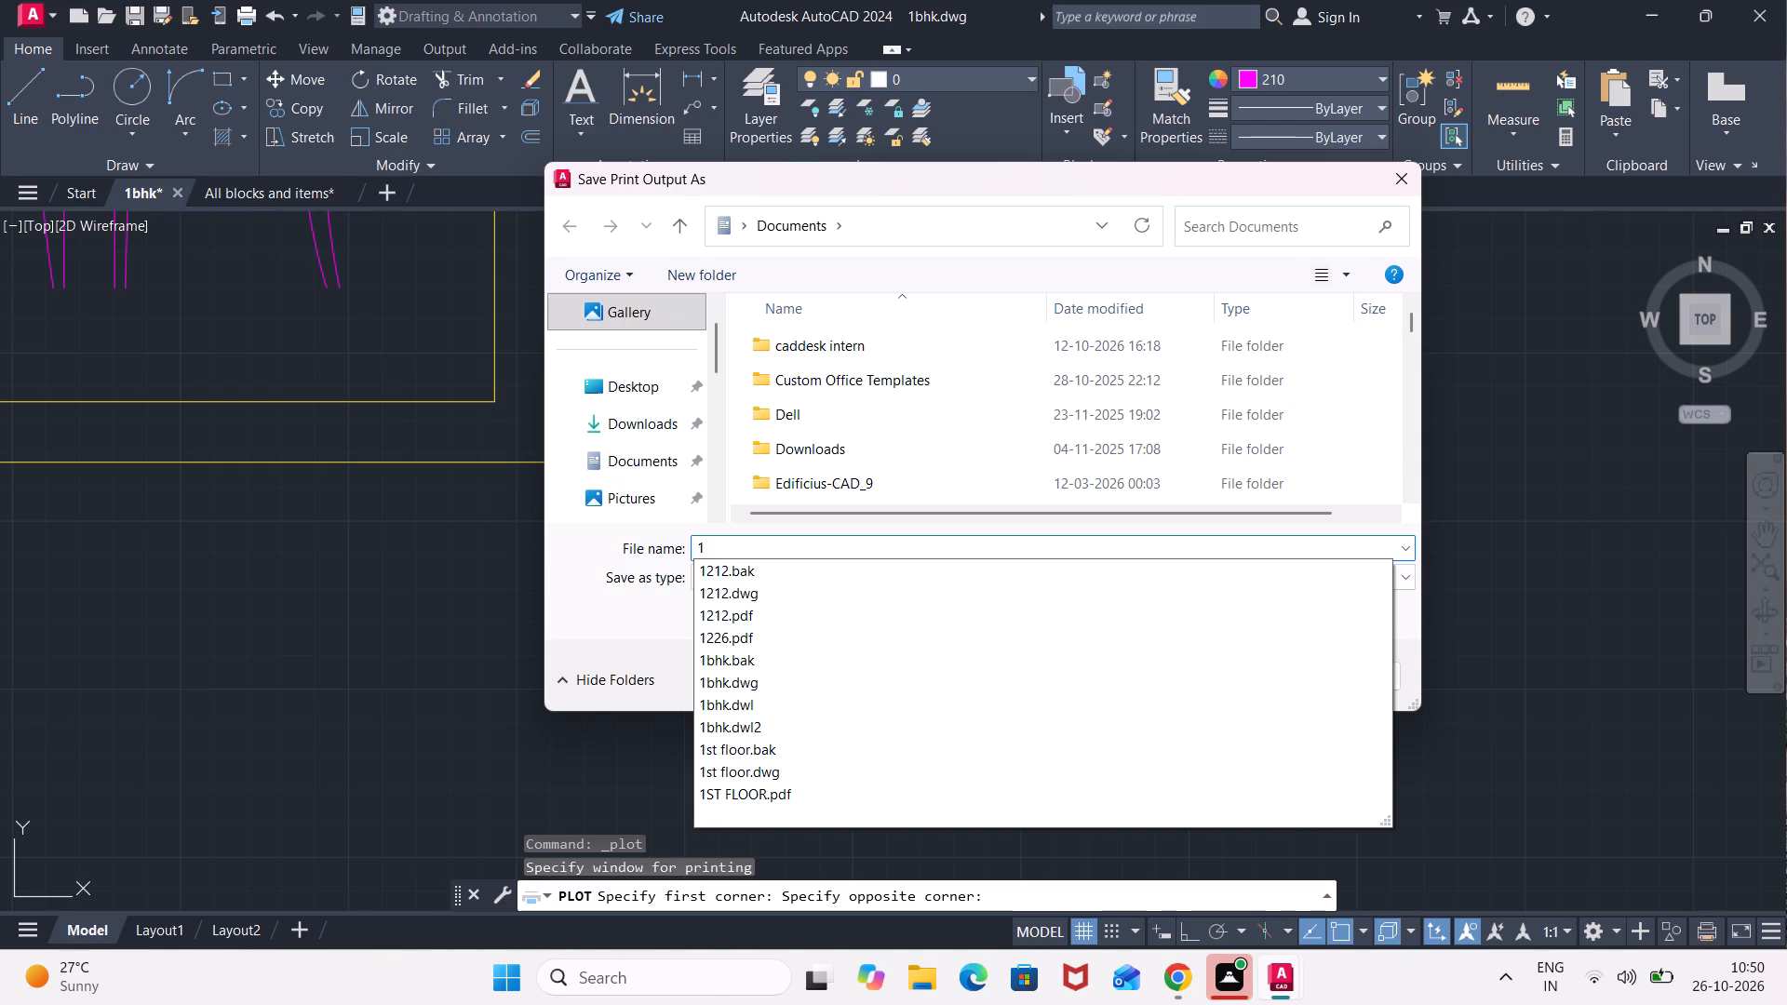
text(bhk)
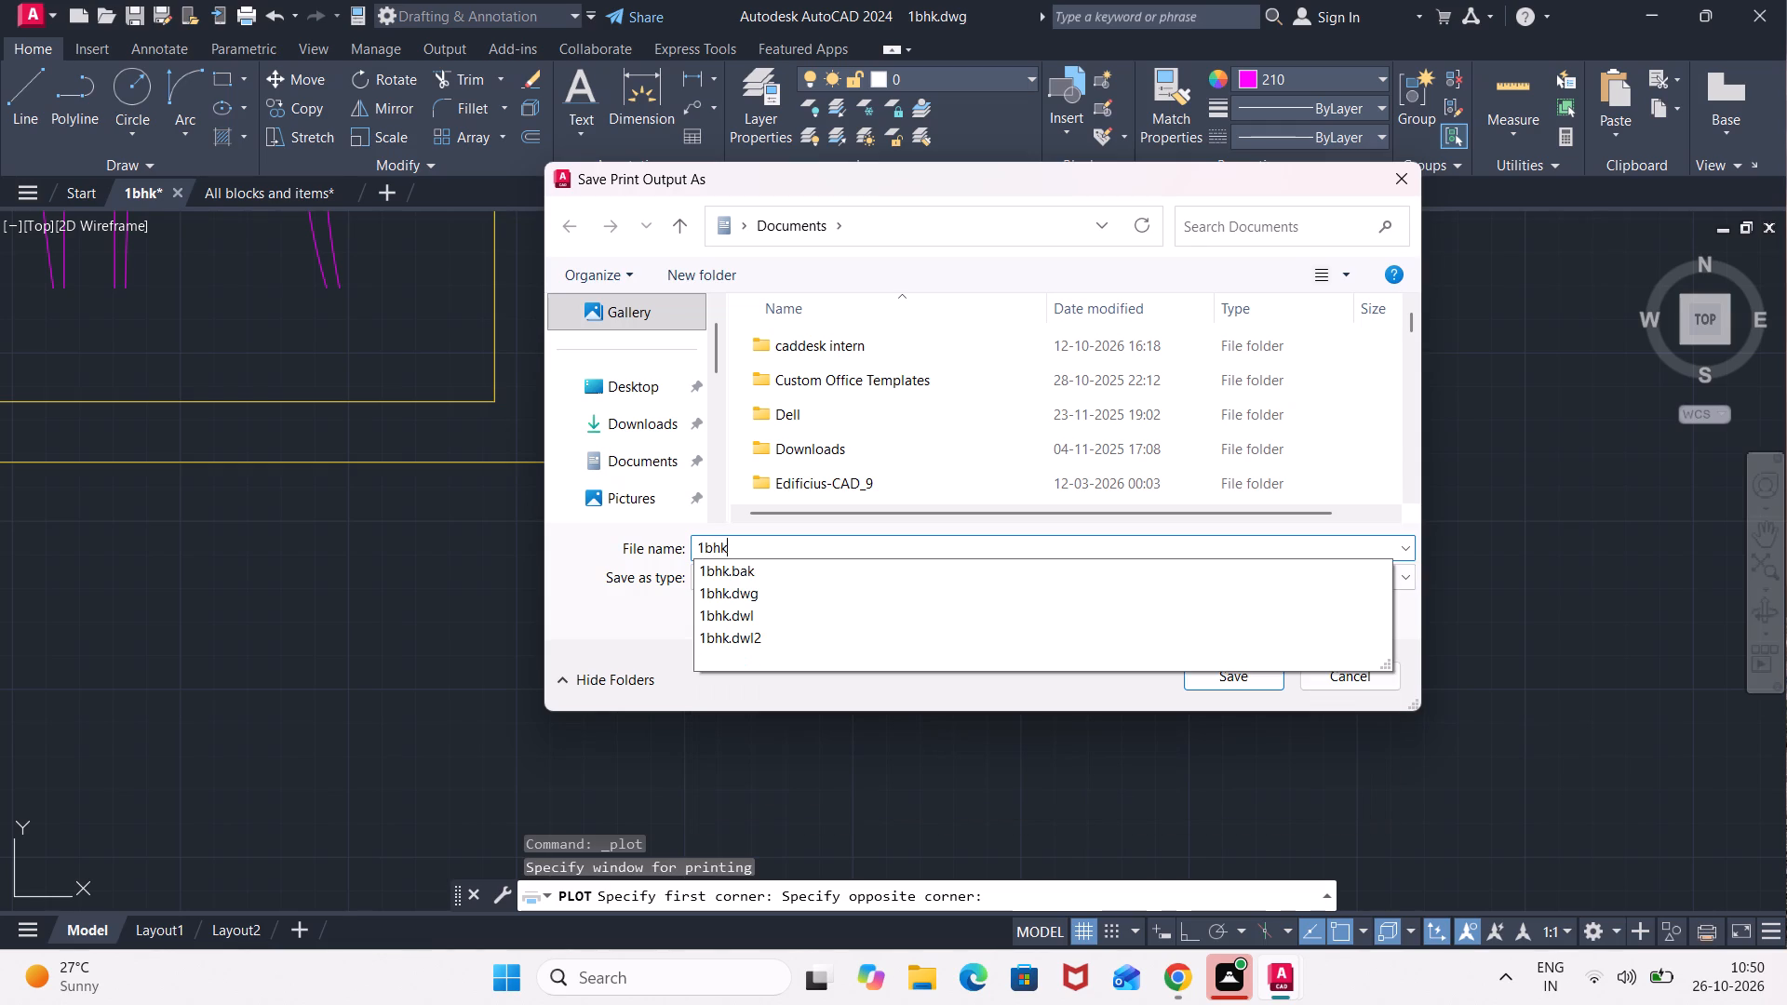
click(1234, 681)
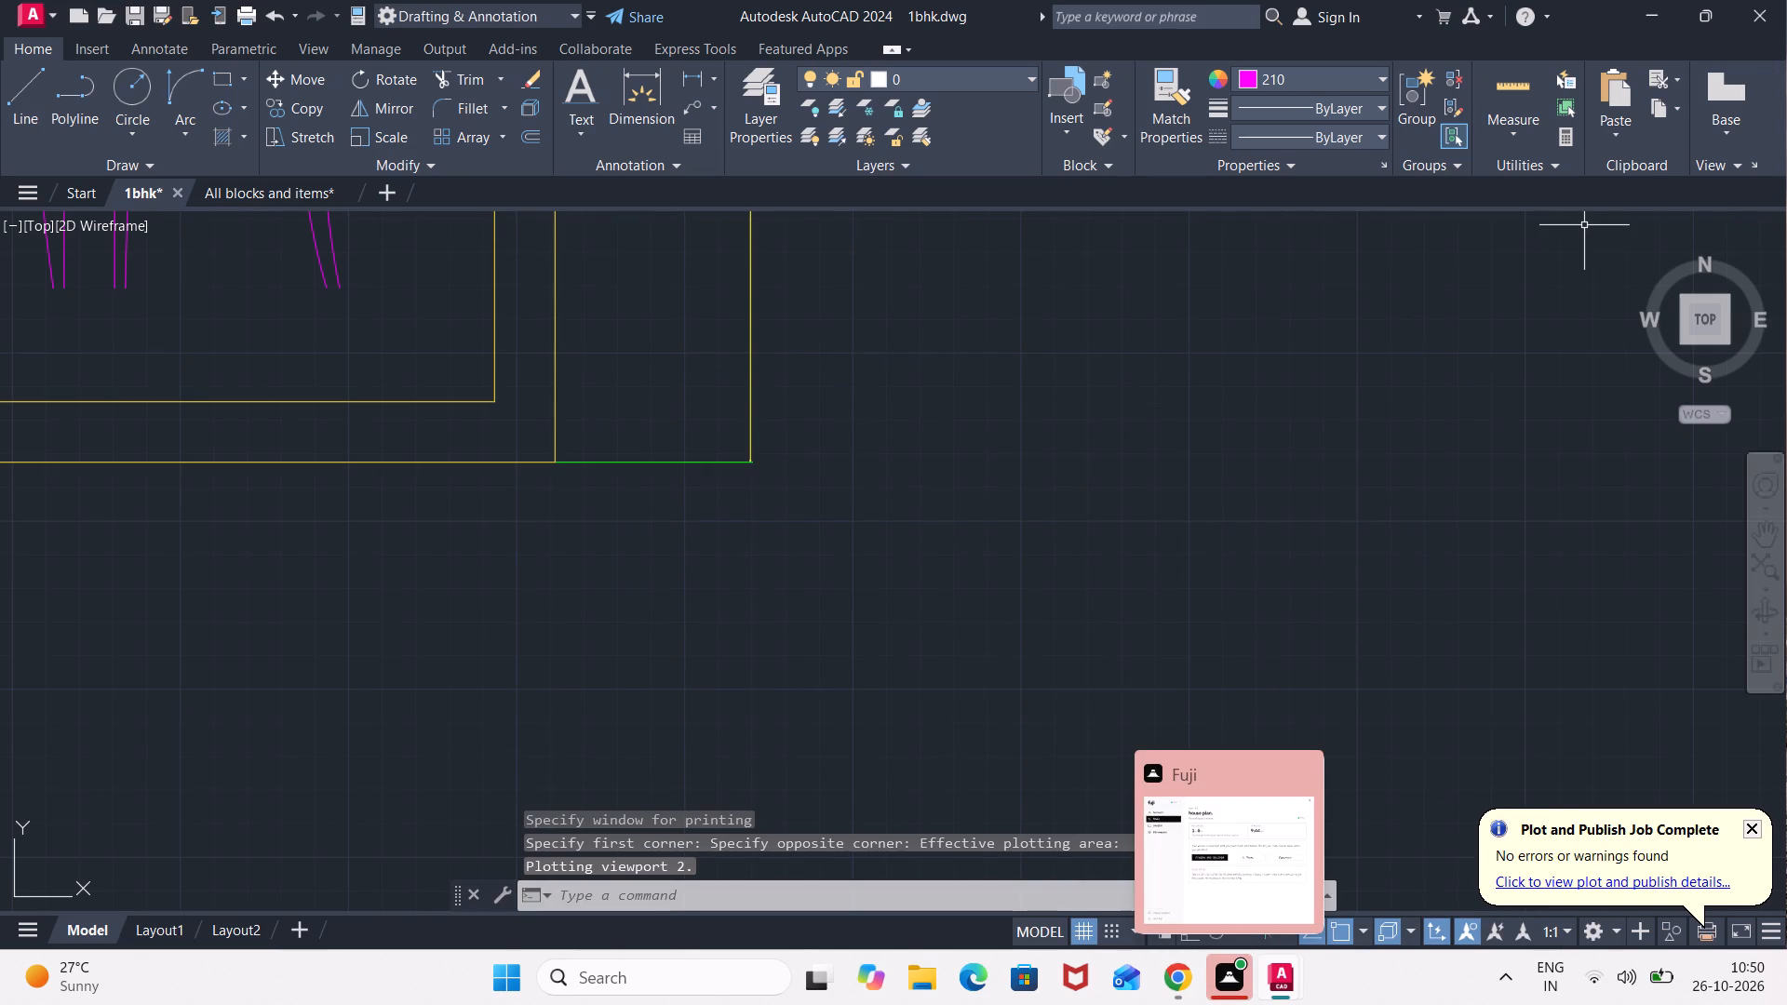
Close AutoCAD, saving the changes to 1bhk.dwg and discarding those to All blocks and items.dwg.
click(1769, 17)
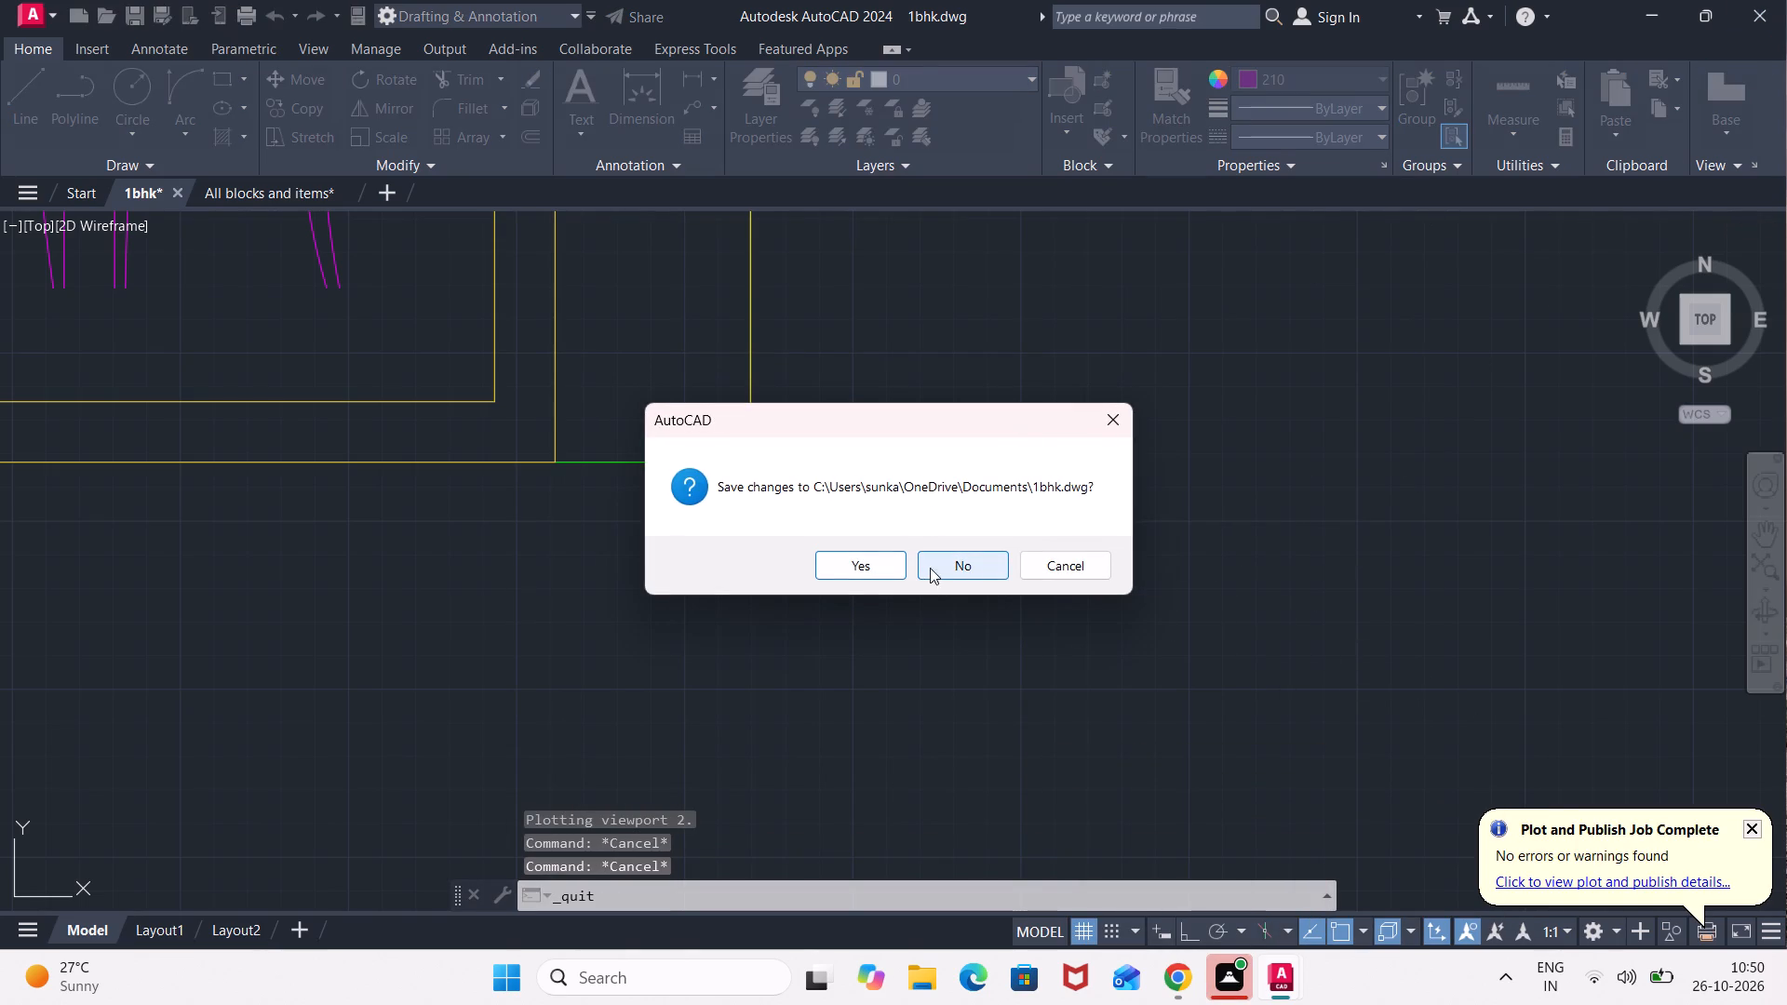
click(867, 570)
click(932, 575)
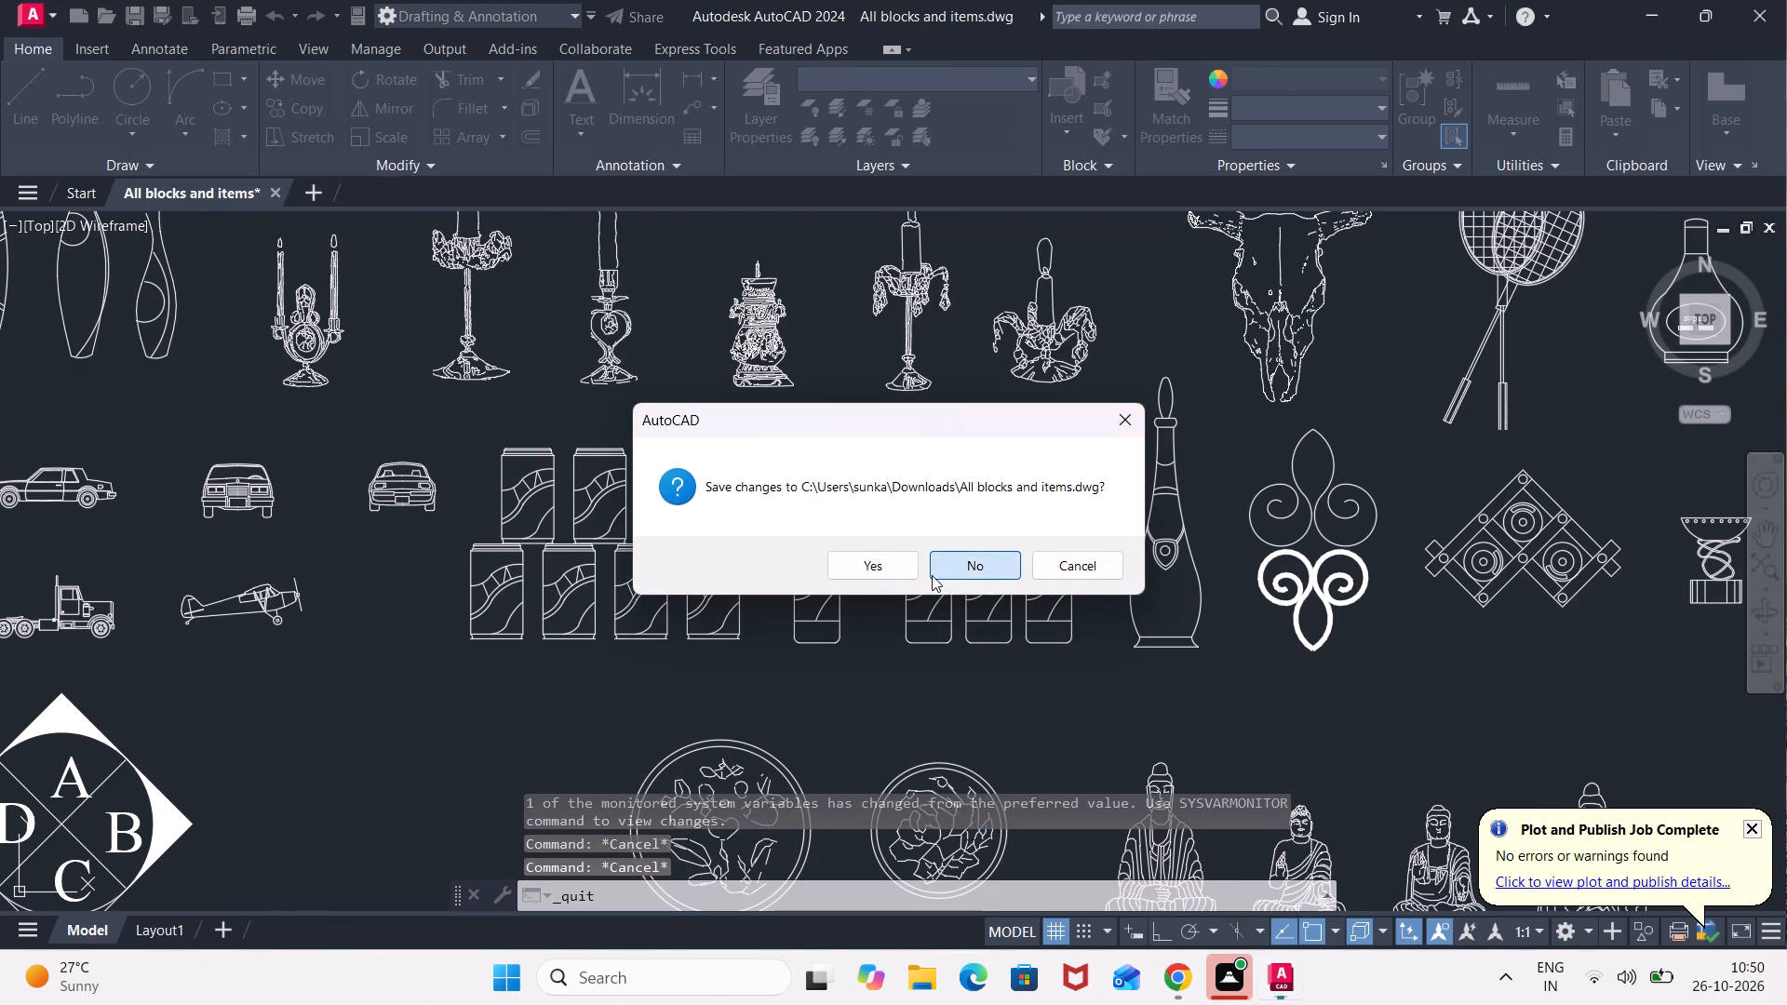